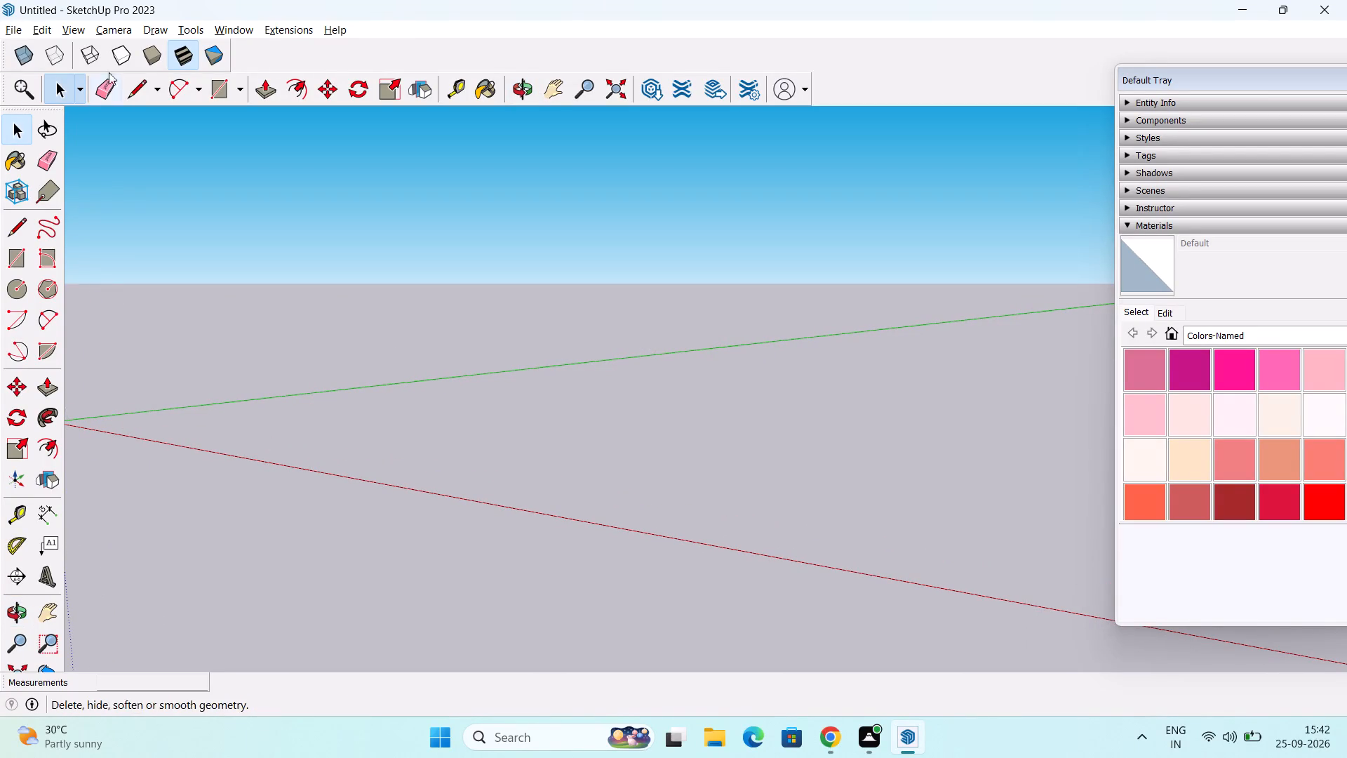
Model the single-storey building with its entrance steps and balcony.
Draw a 30' by 20' rectangle on the ground plane beside the red axis.
click(15, 259)
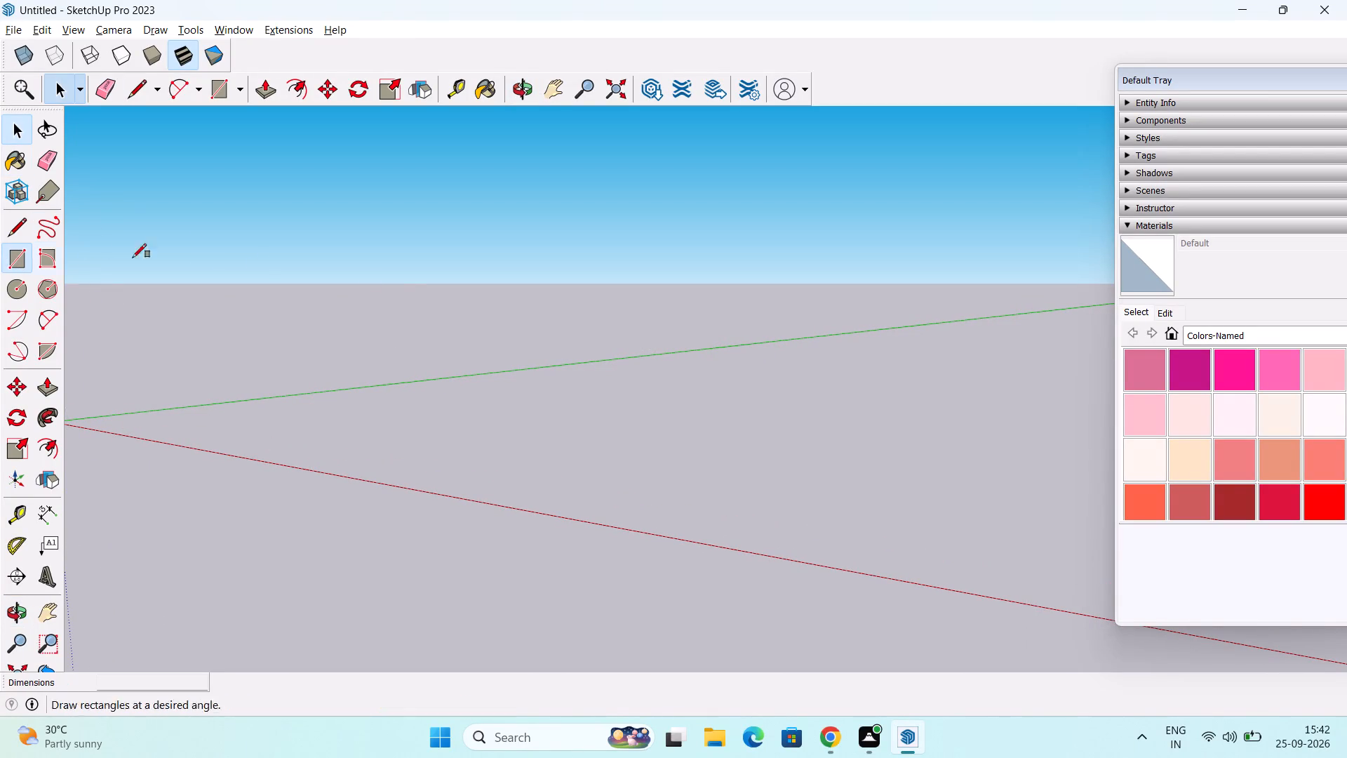
click(429, 427)
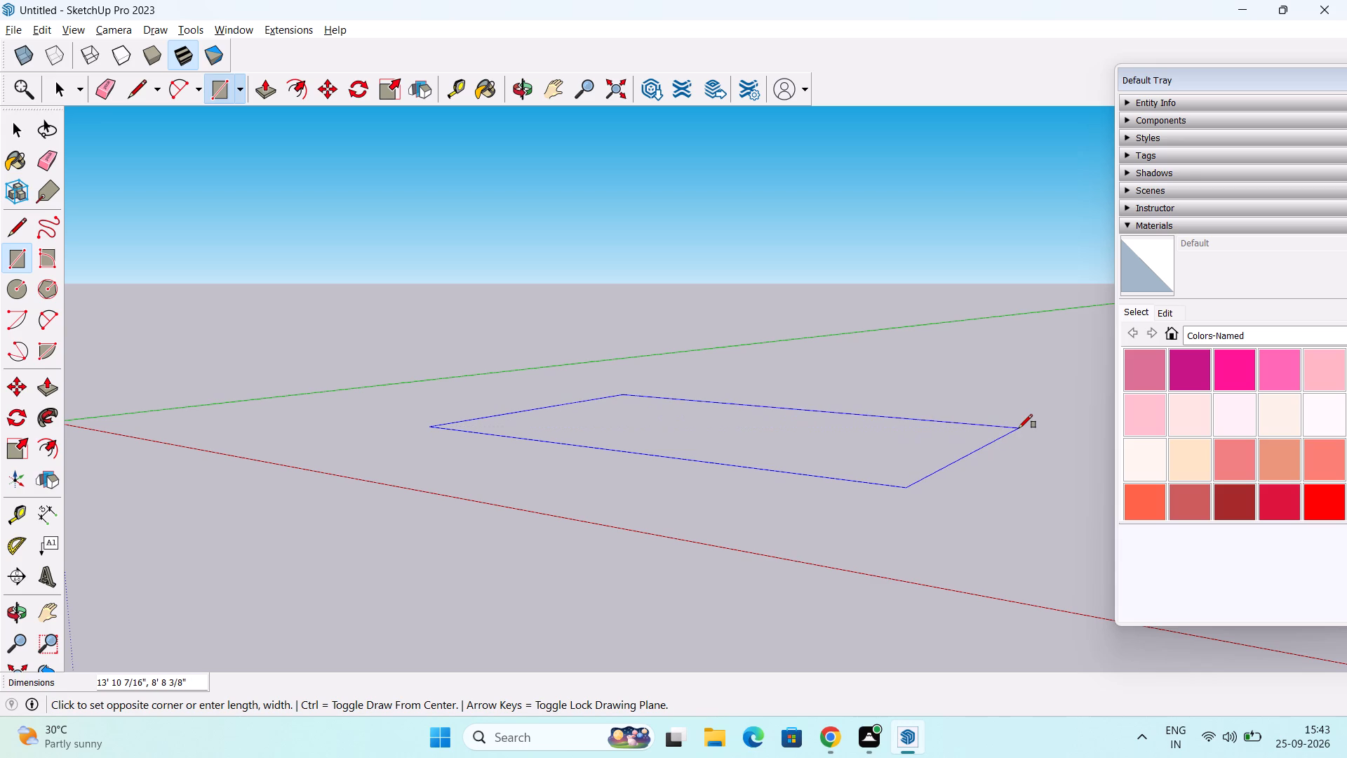
scroll(1019, 428, down, 4)
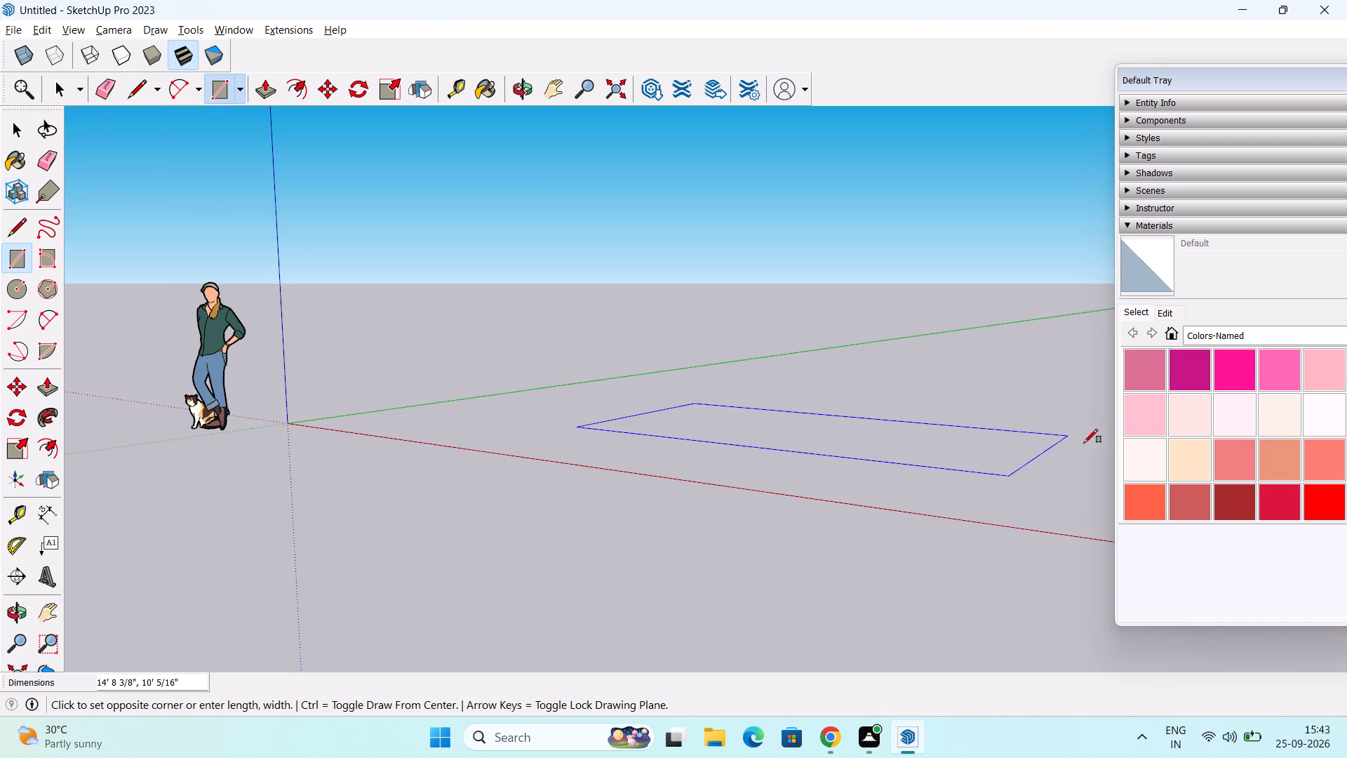
scroll(1101, 419, down, 3)
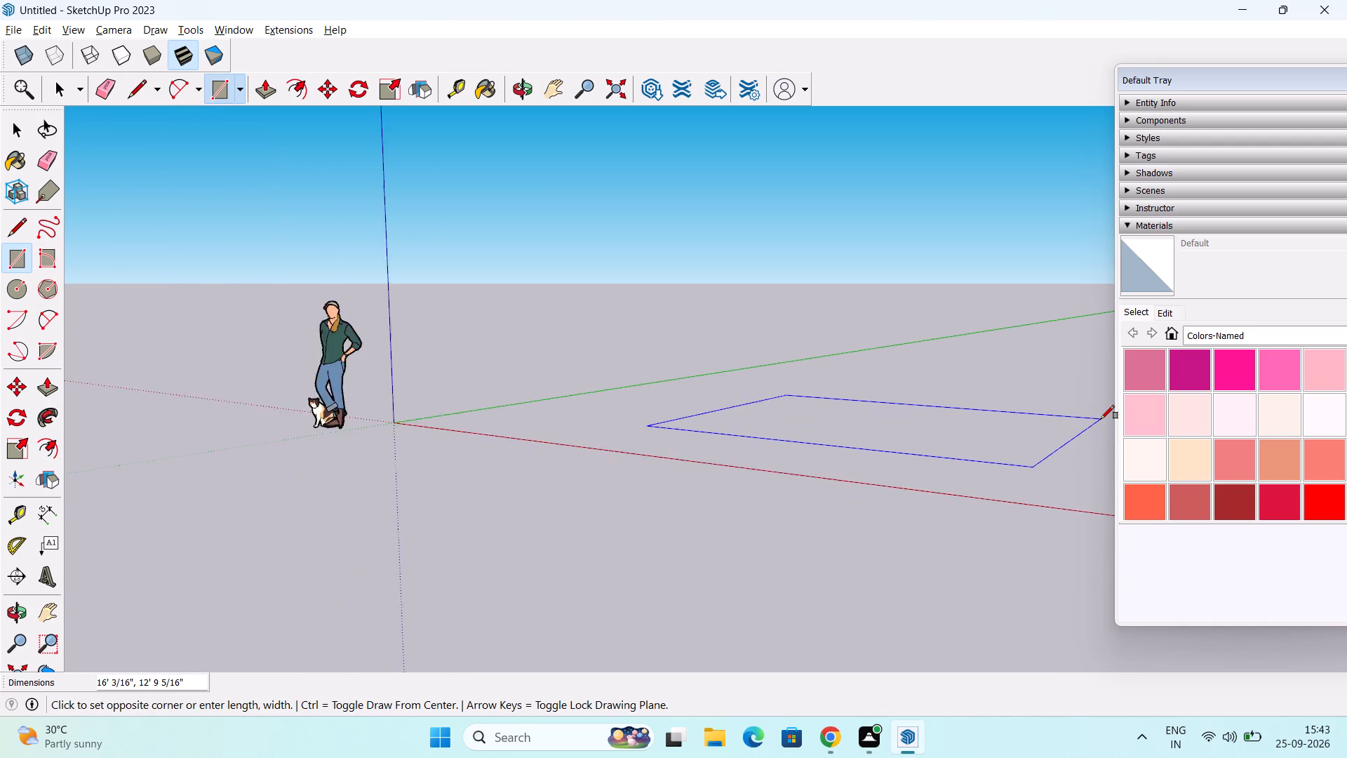
scroll(1101, 419, down, 4)
middle_drag(1086, 411, 1014, 405)
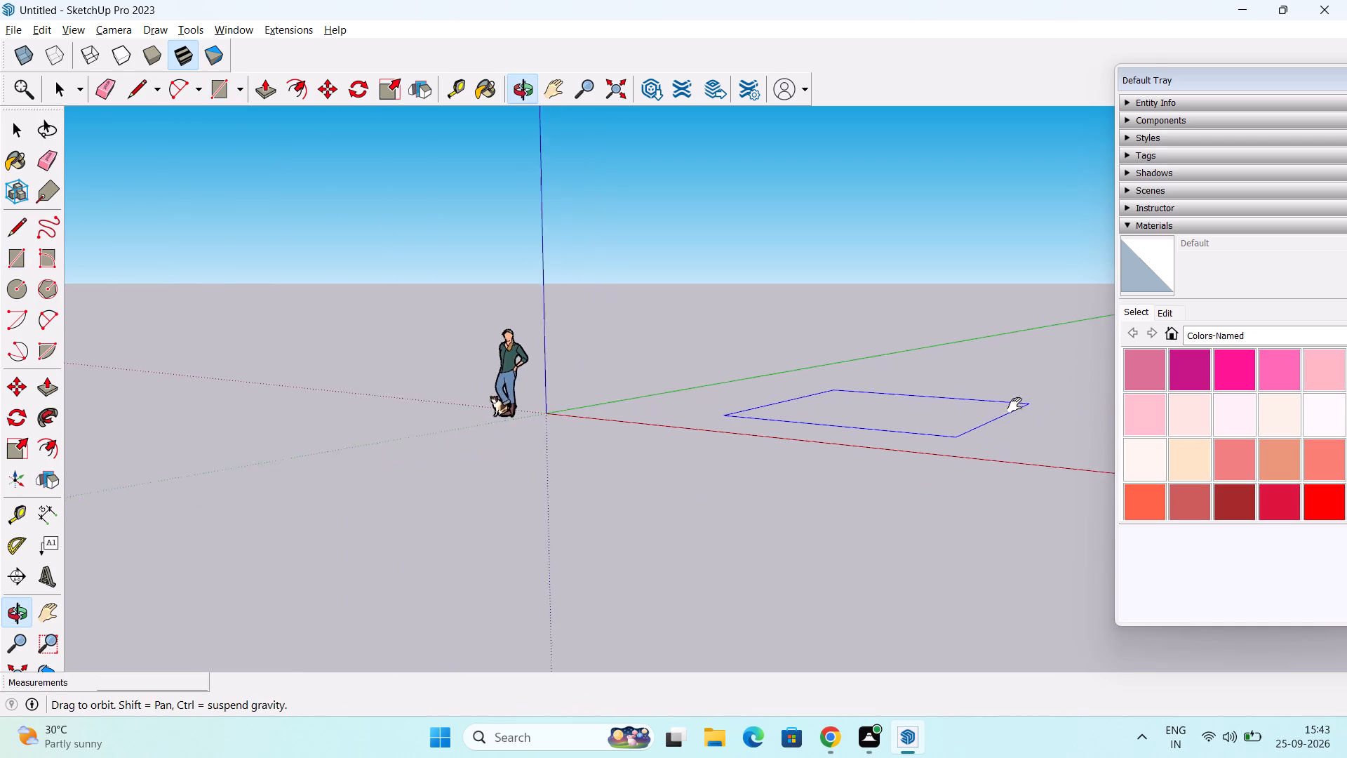
middle_drag(1014, 405, 772, 488)
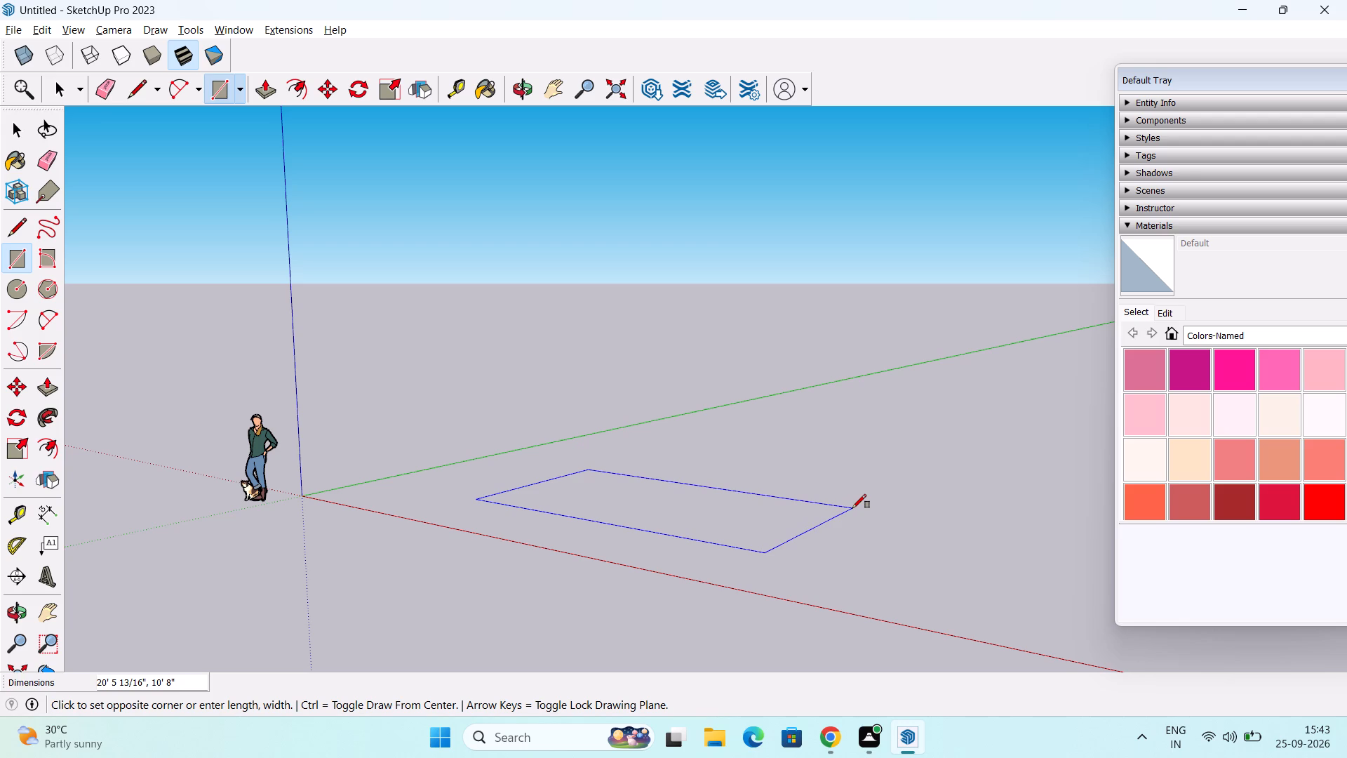
text(30')
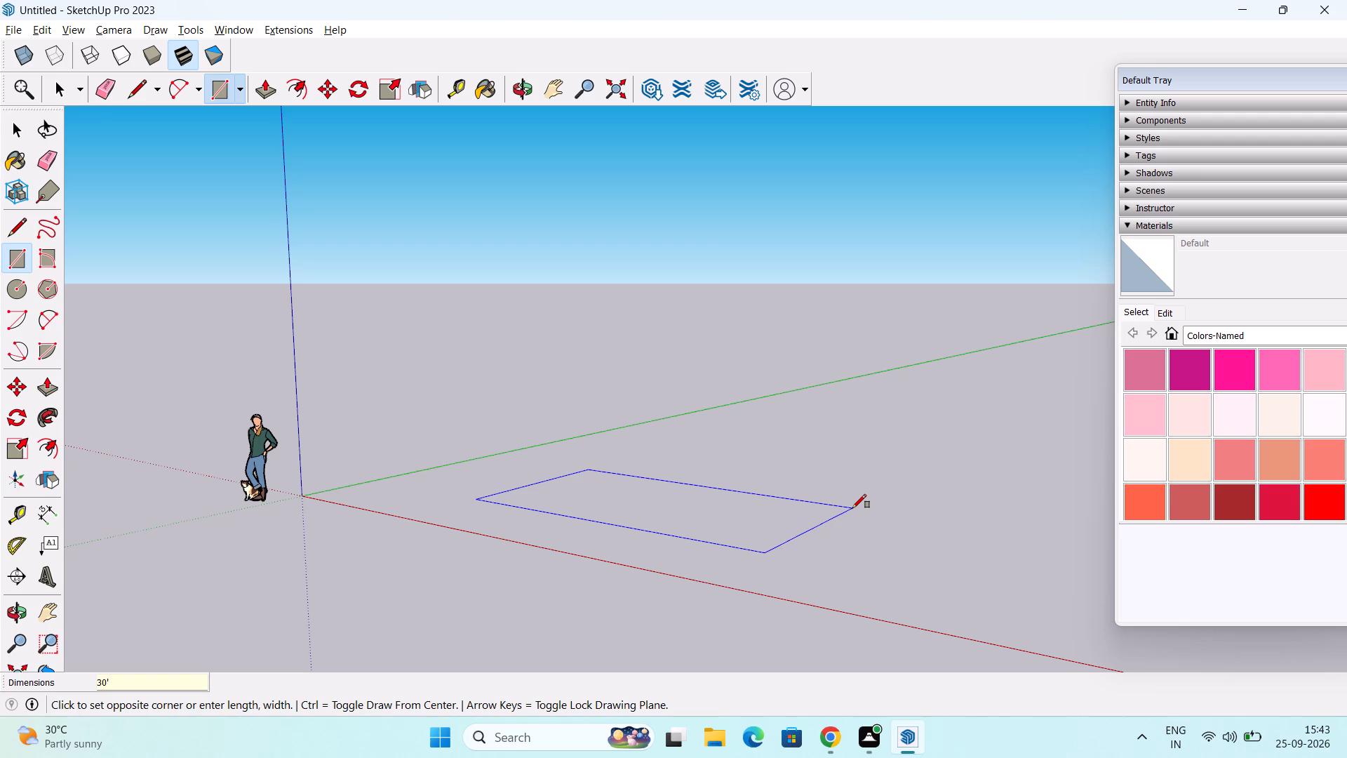
text(,20')
key(Return)
Push/Pull the rectangle upward 1' to form a base slab.
middle_drag(852, 508, 838, 630)
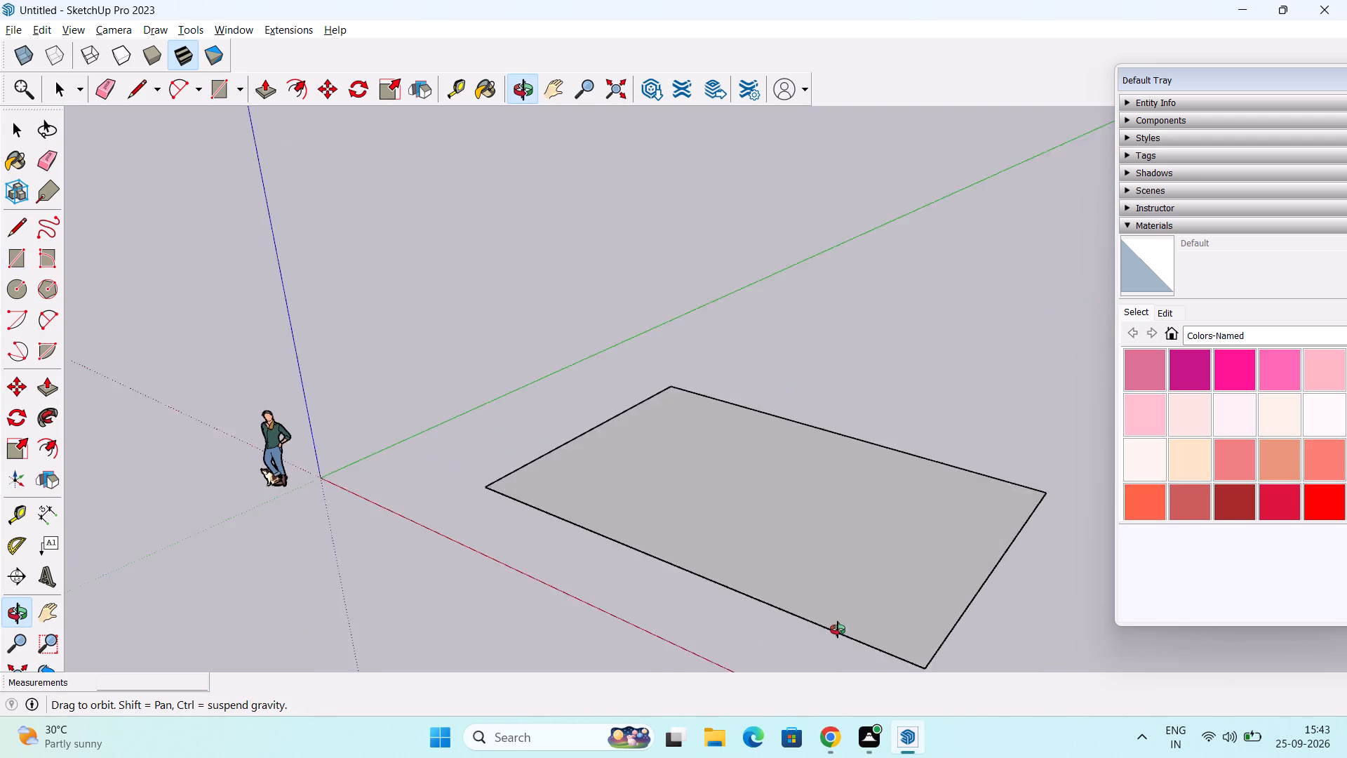
middle_drag(838, 630, 902, 493)
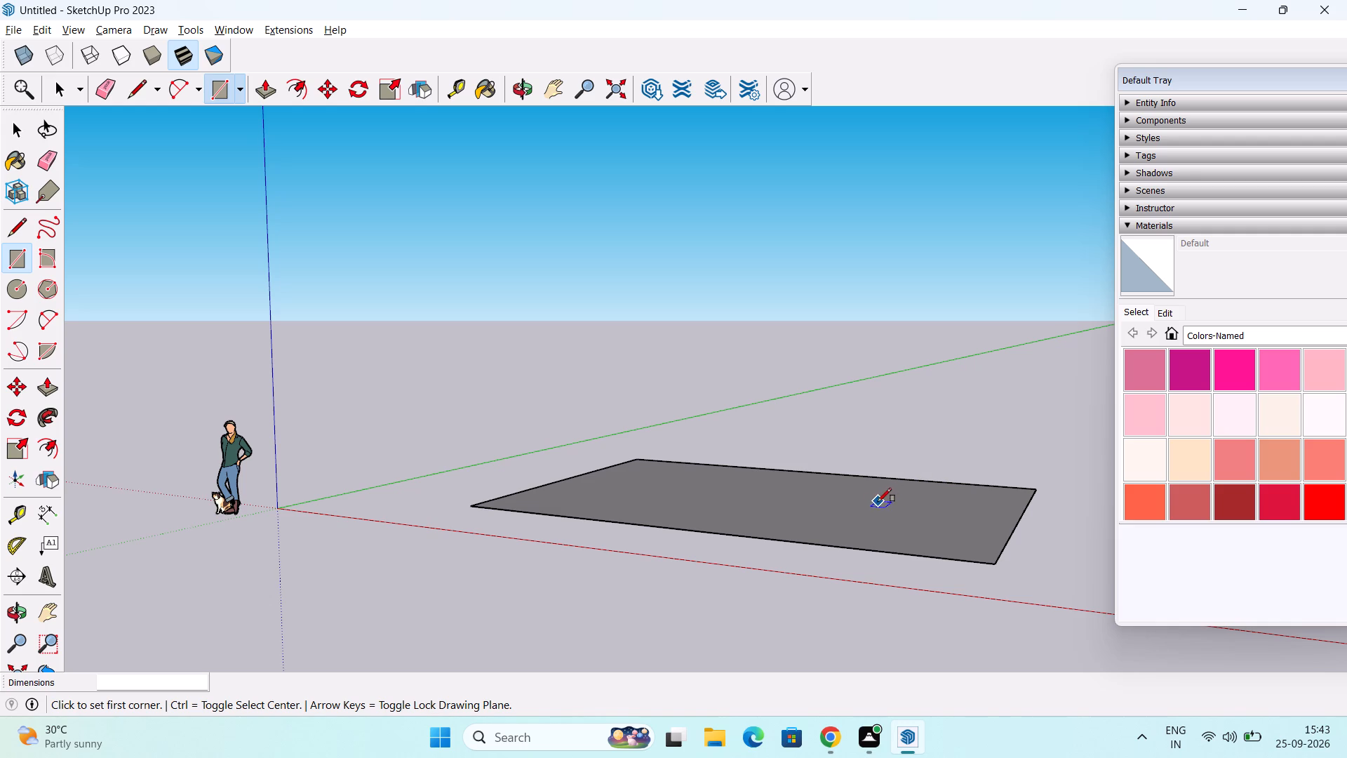
key(space)
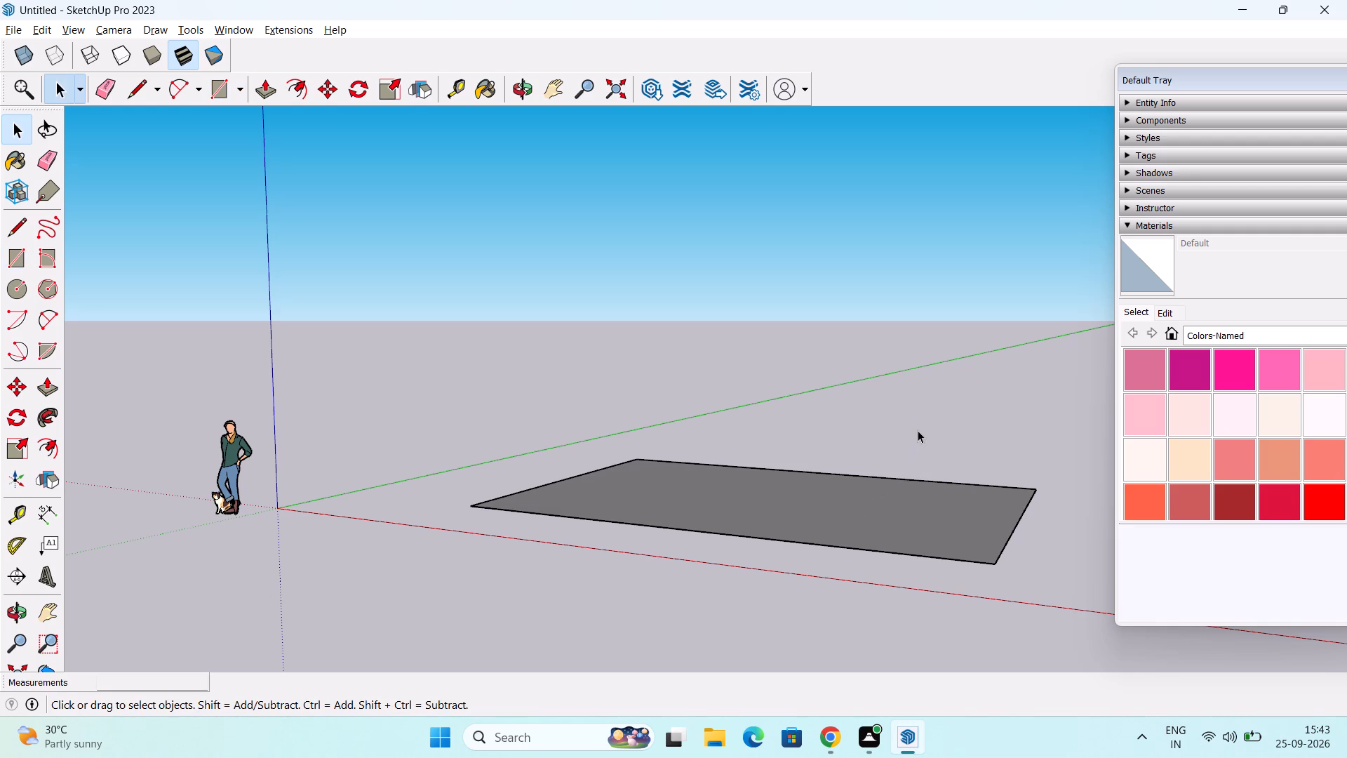
key(p)
click(843, 498)
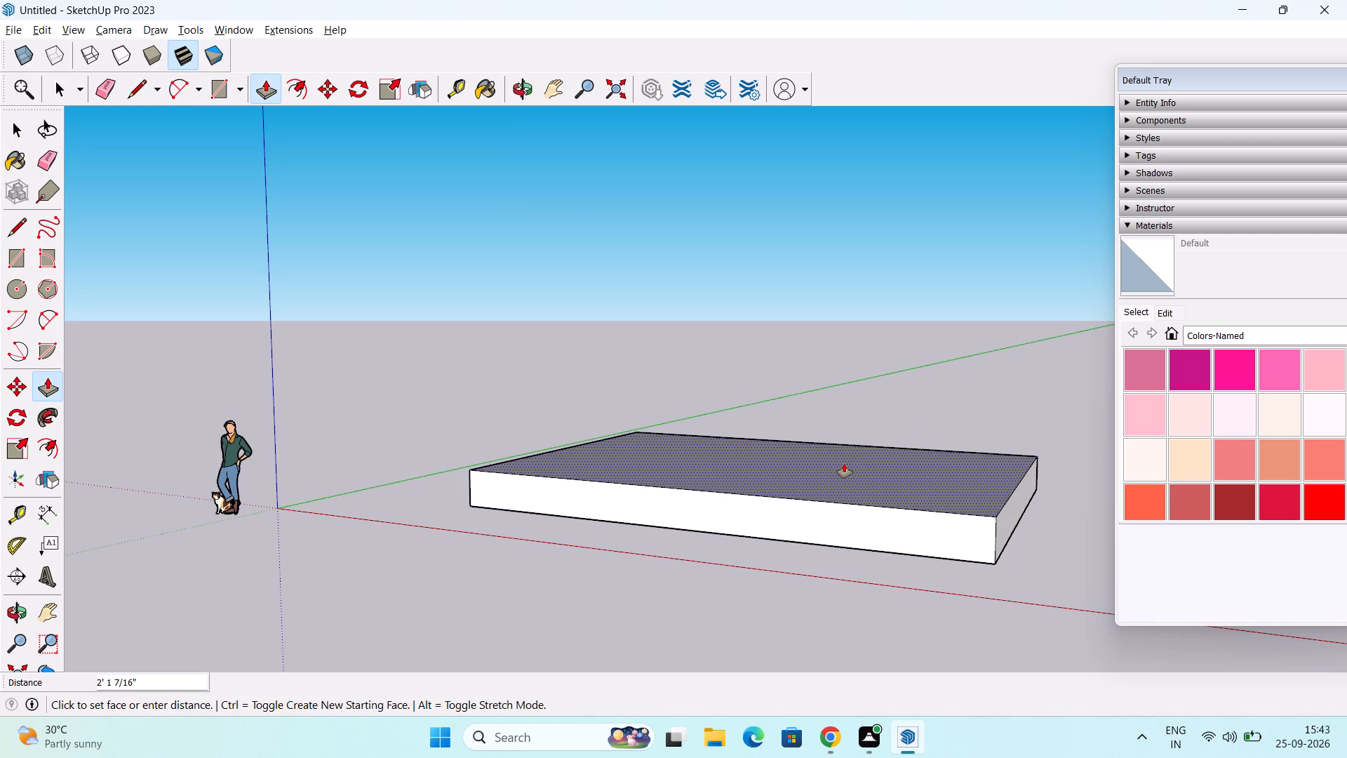
text(1')
key(Return)
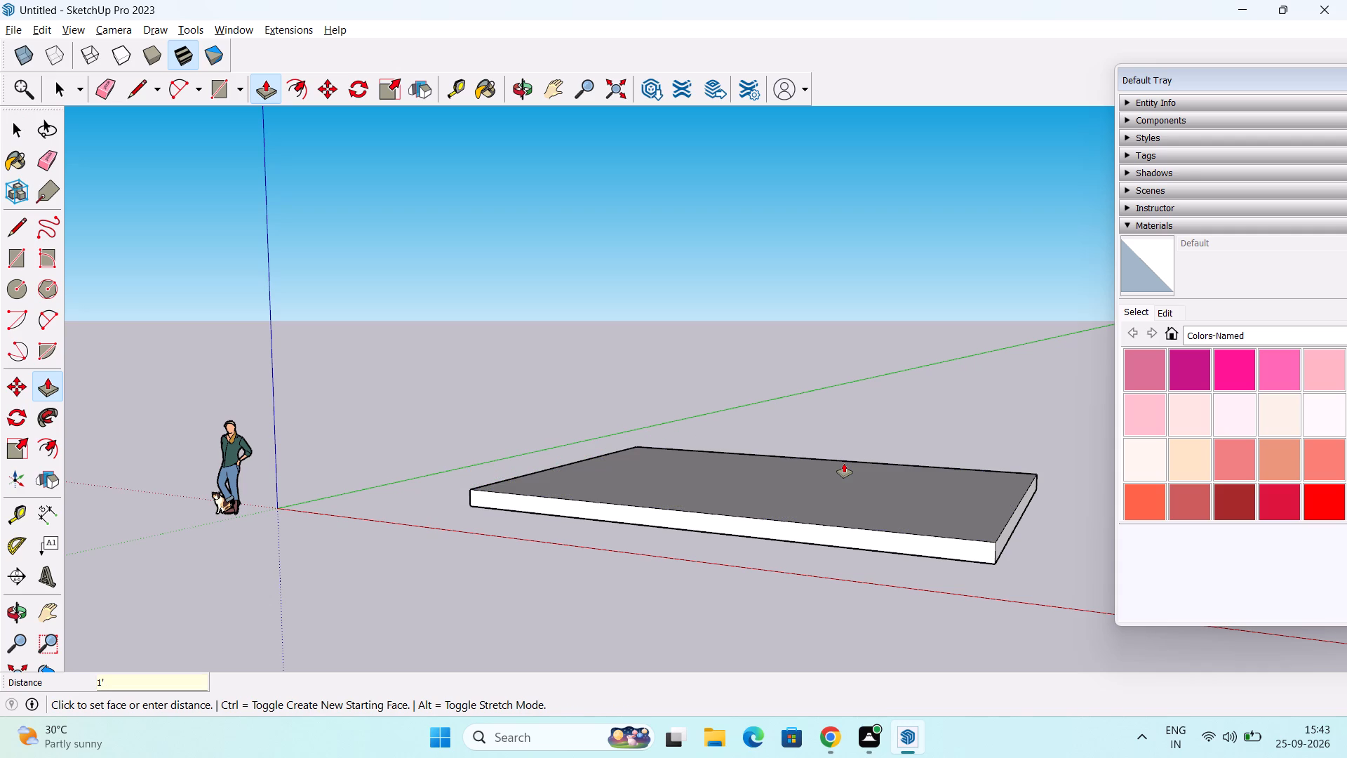
Raise the slab's top face by another 1' with Push/Pull.
middle_drag(862, 523, 857, 506)
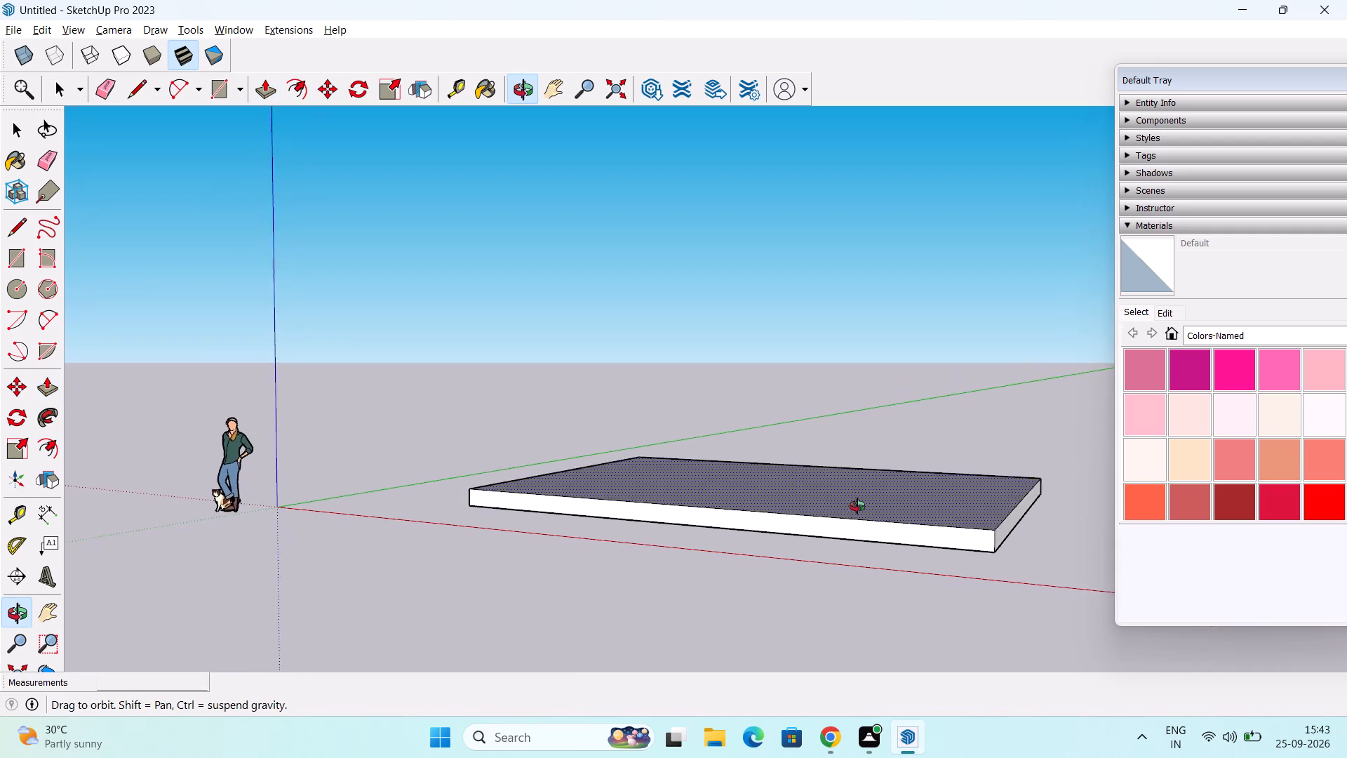
middle_drag(857, 506, 838, 533)
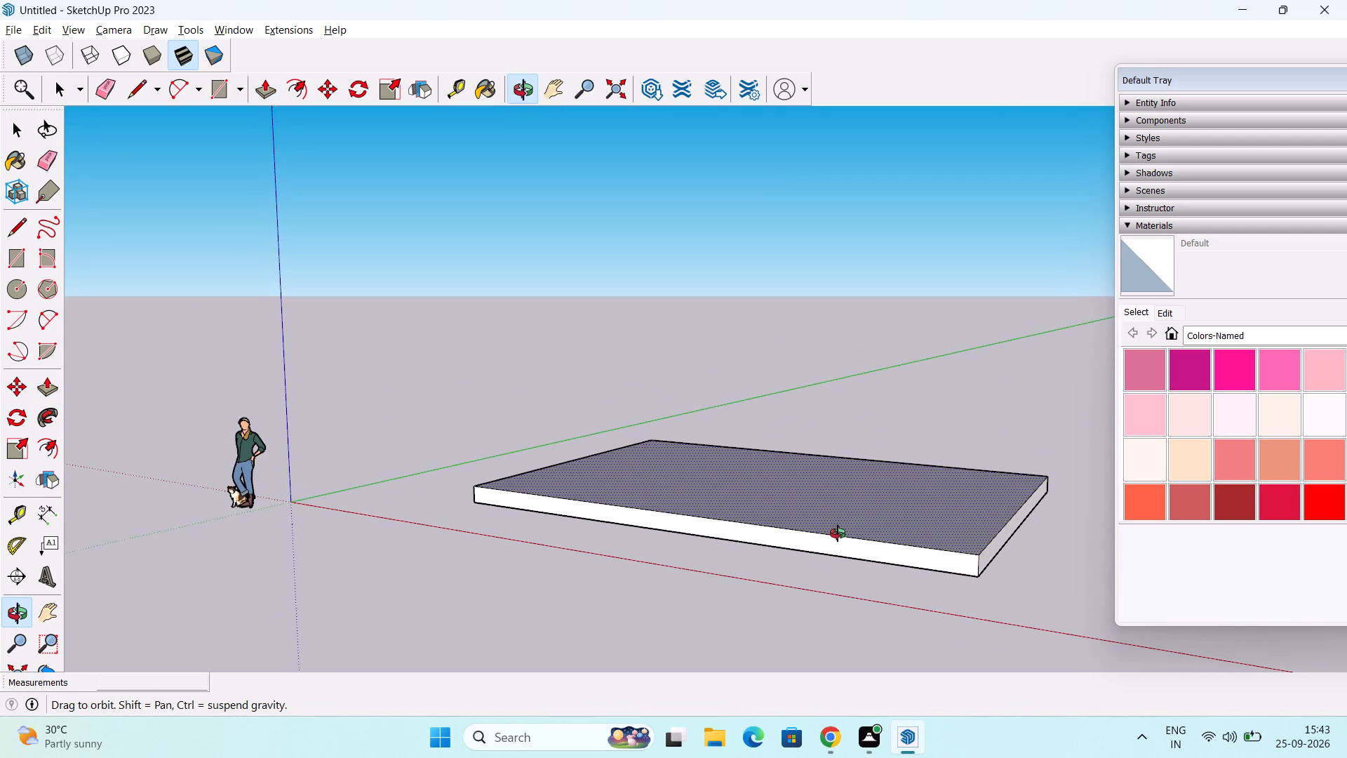
middle_drag(838, 533, 836, 533)
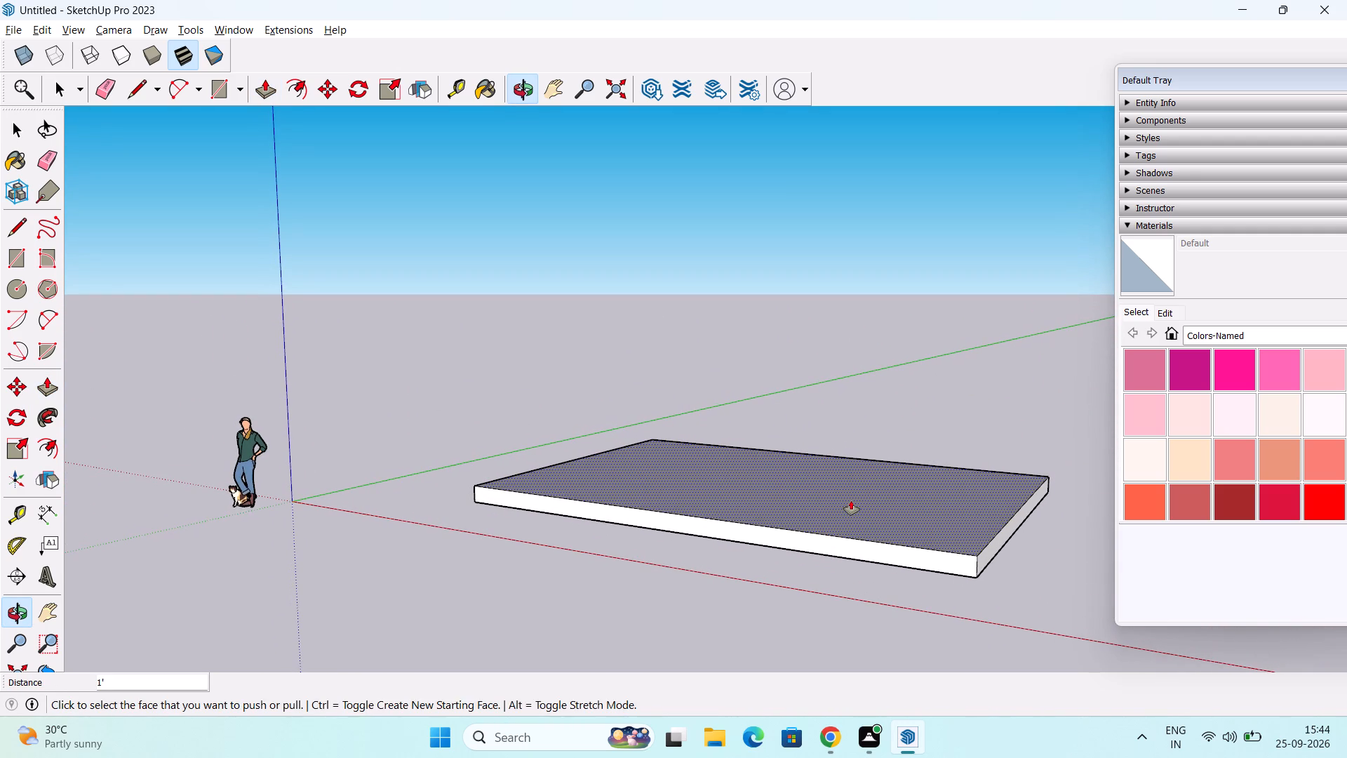
click(851, 500)
key(1)
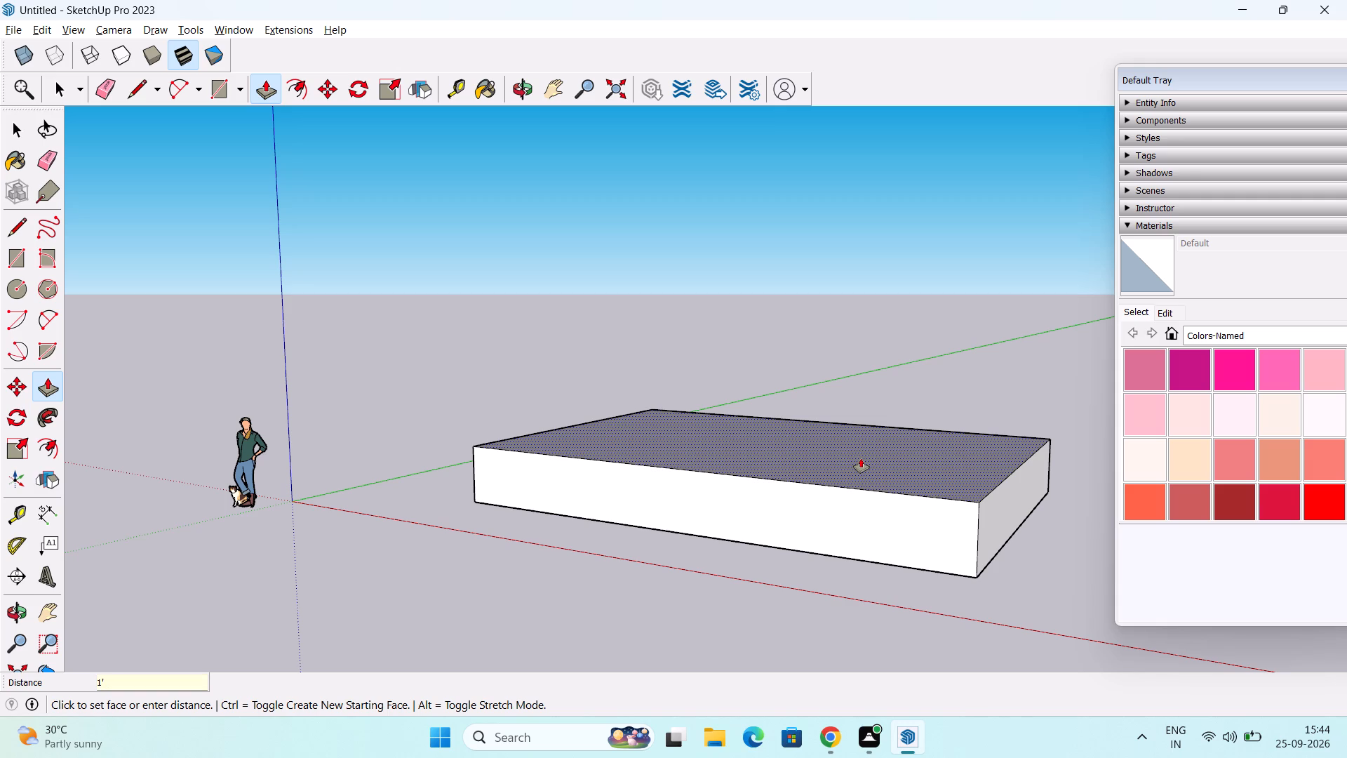
key(apostrophe)
key(Return)
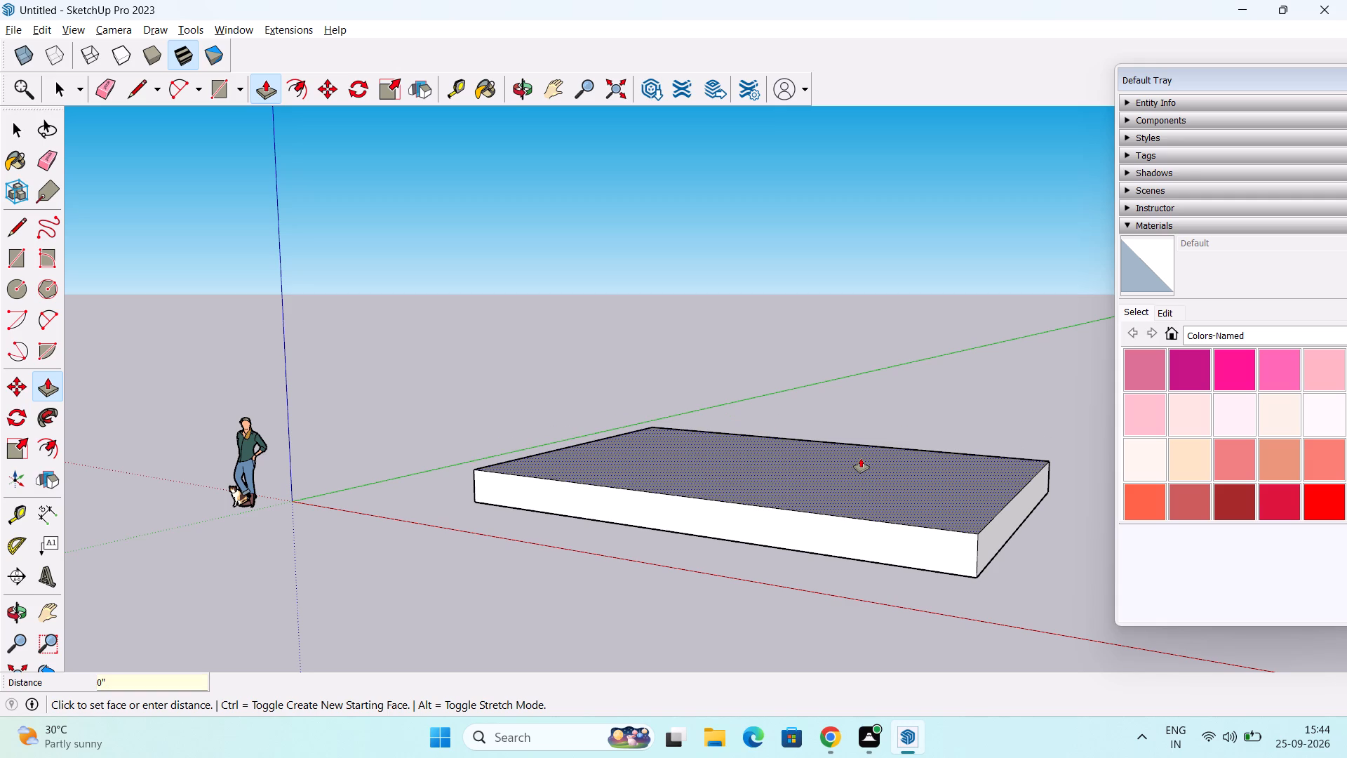
shift+middle_drag(859, 458, 699, 544)
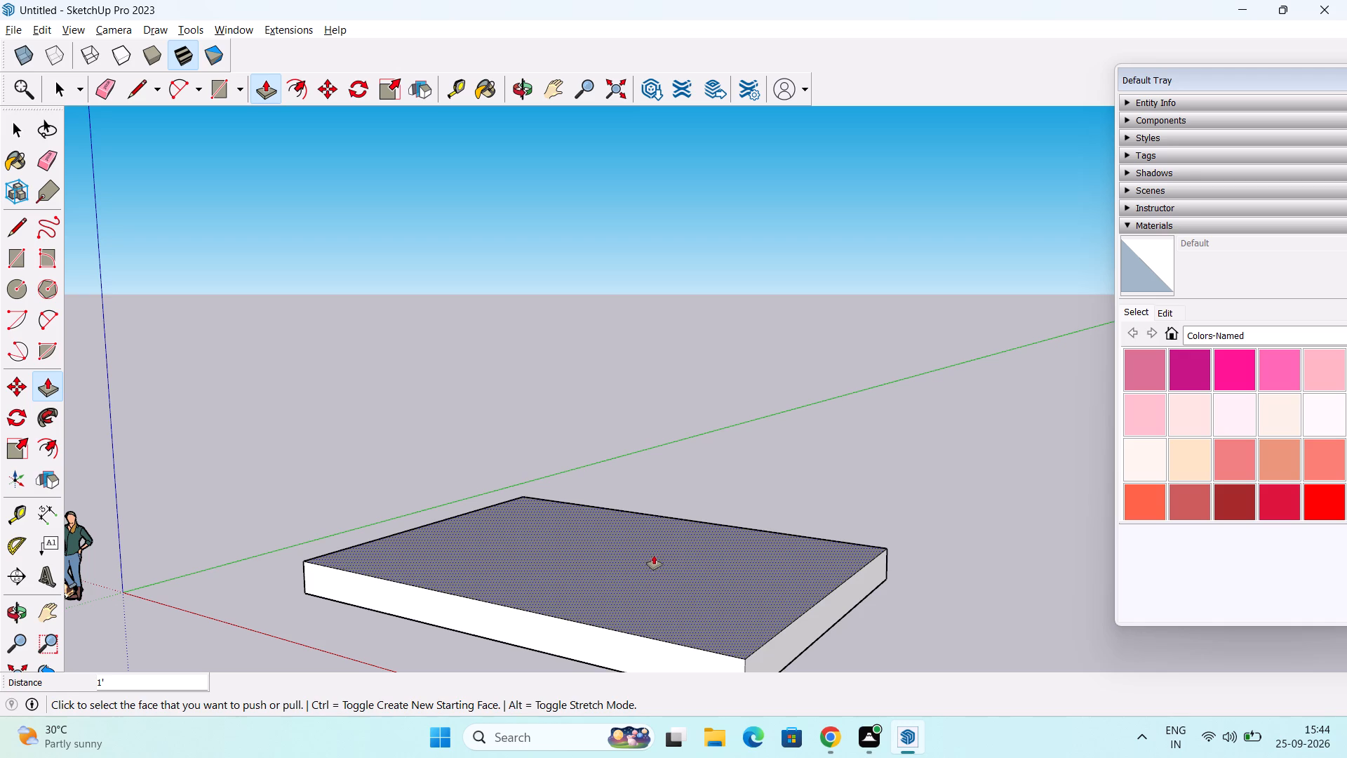
key(space)
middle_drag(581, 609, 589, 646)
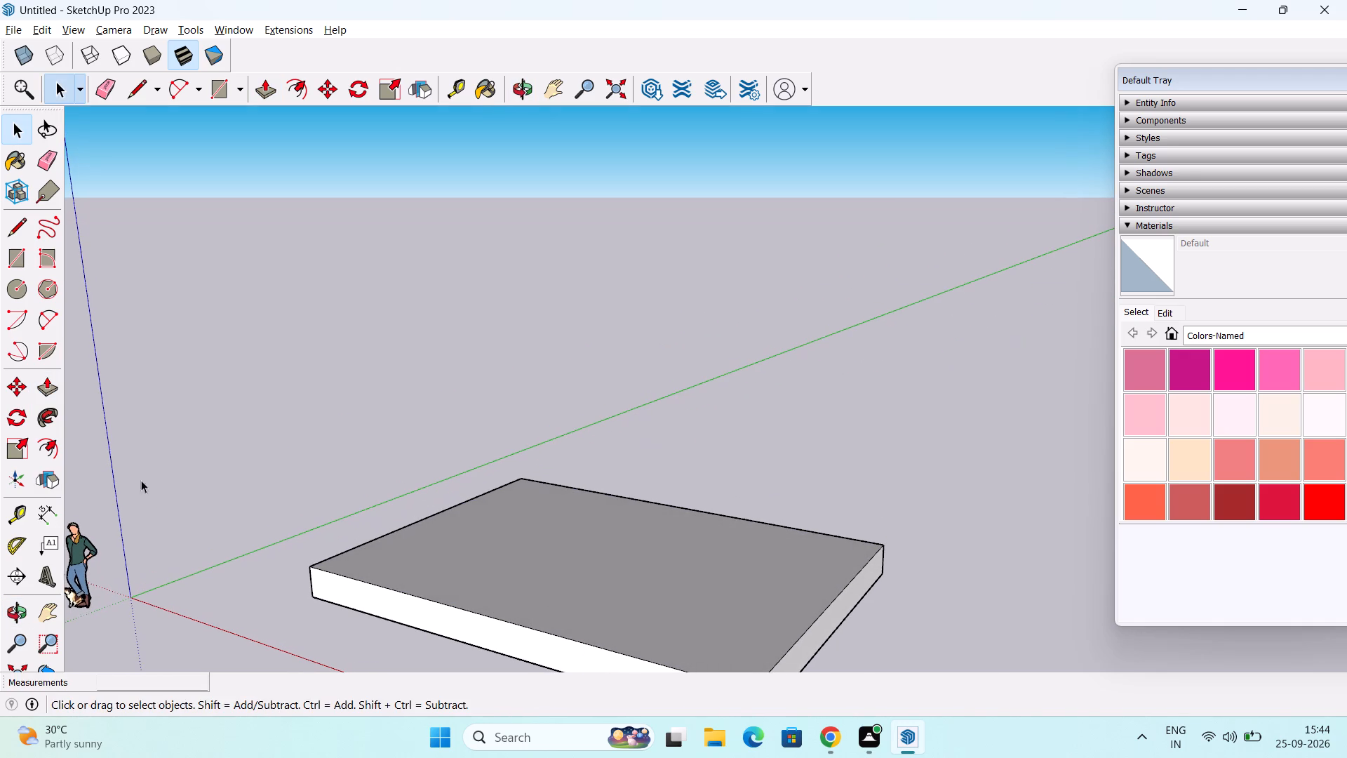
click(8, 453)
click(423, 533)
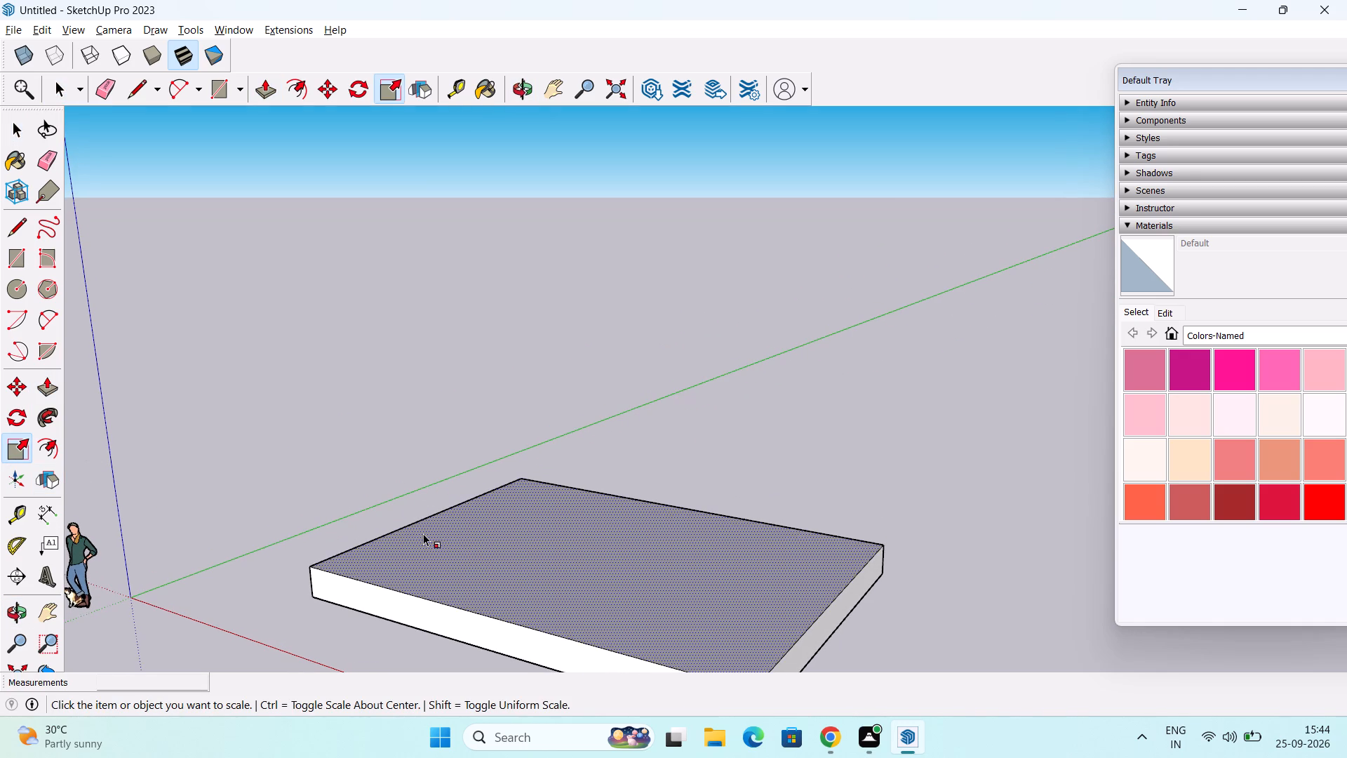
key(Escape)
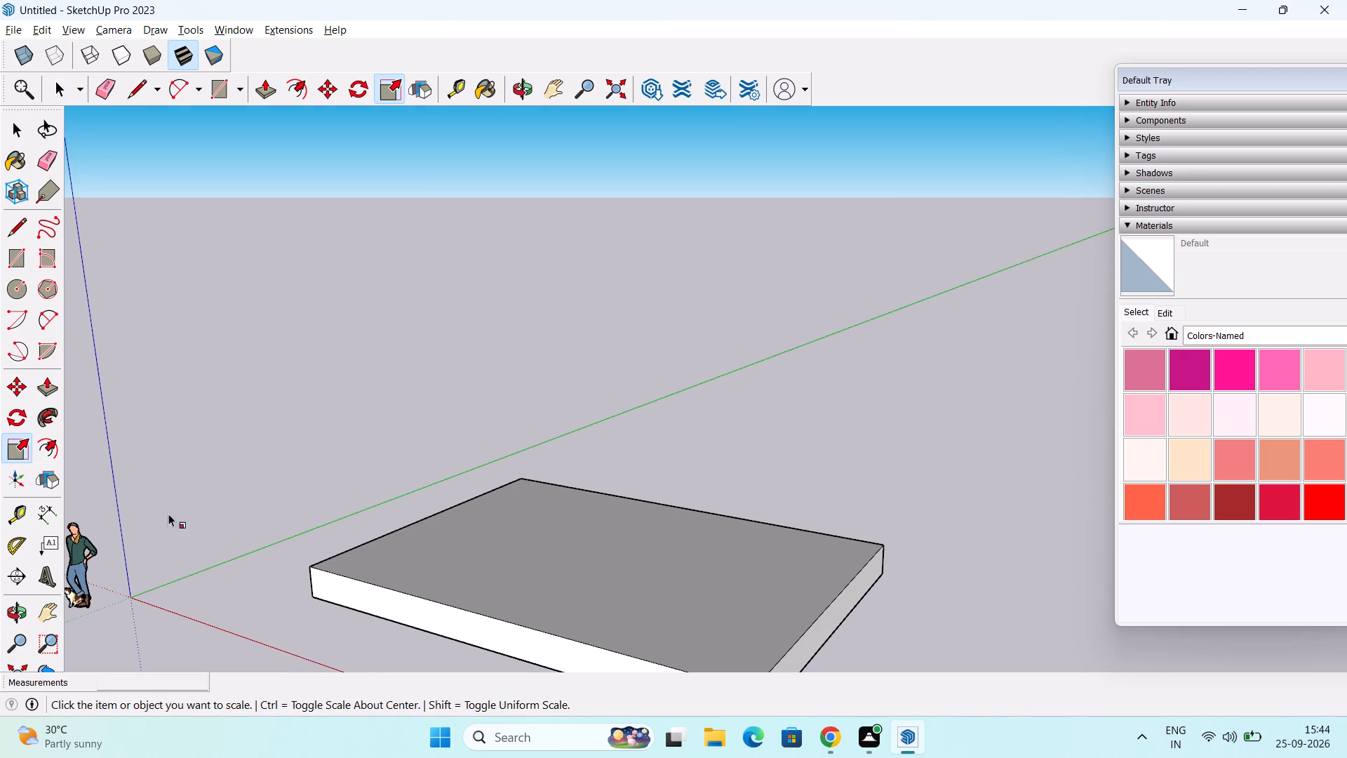
Offset the edges of the slab's top face inward by 9".
click(47, 448)
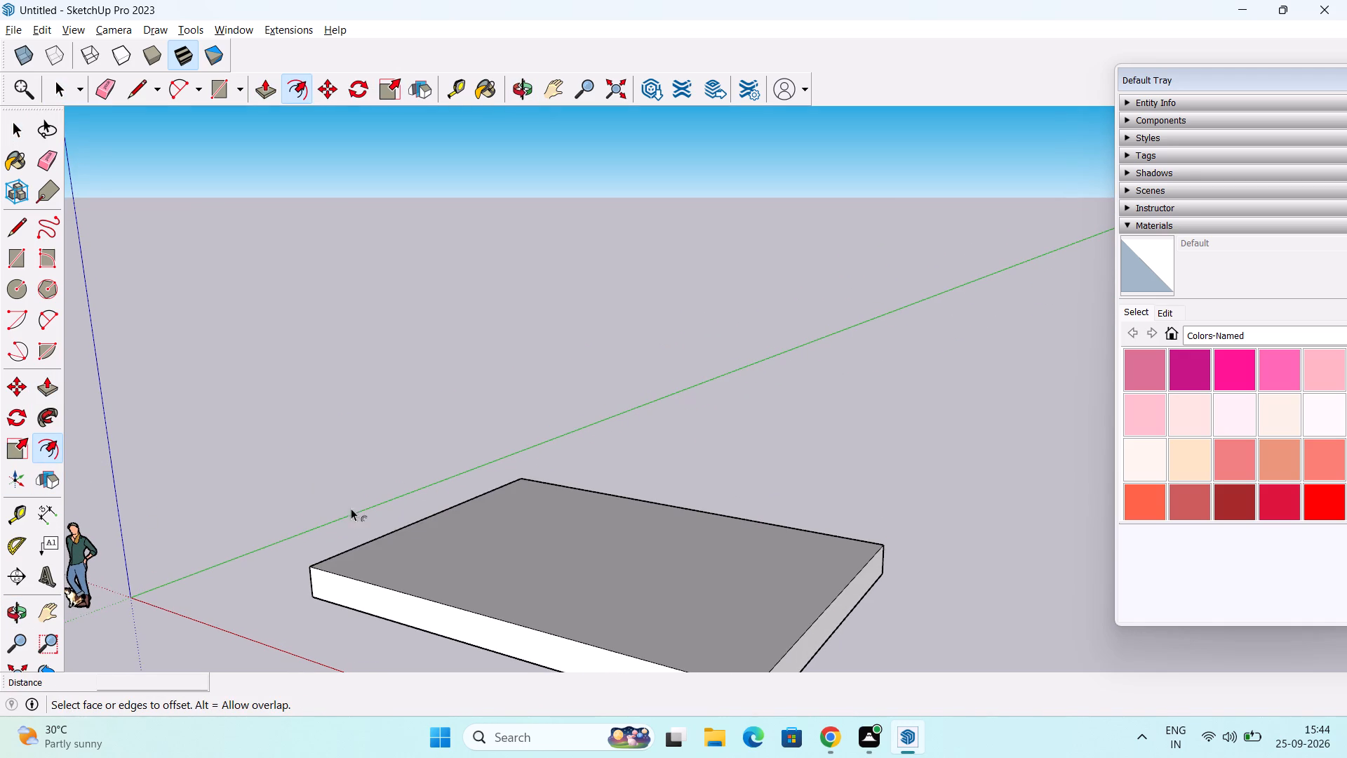
click(381, 542)
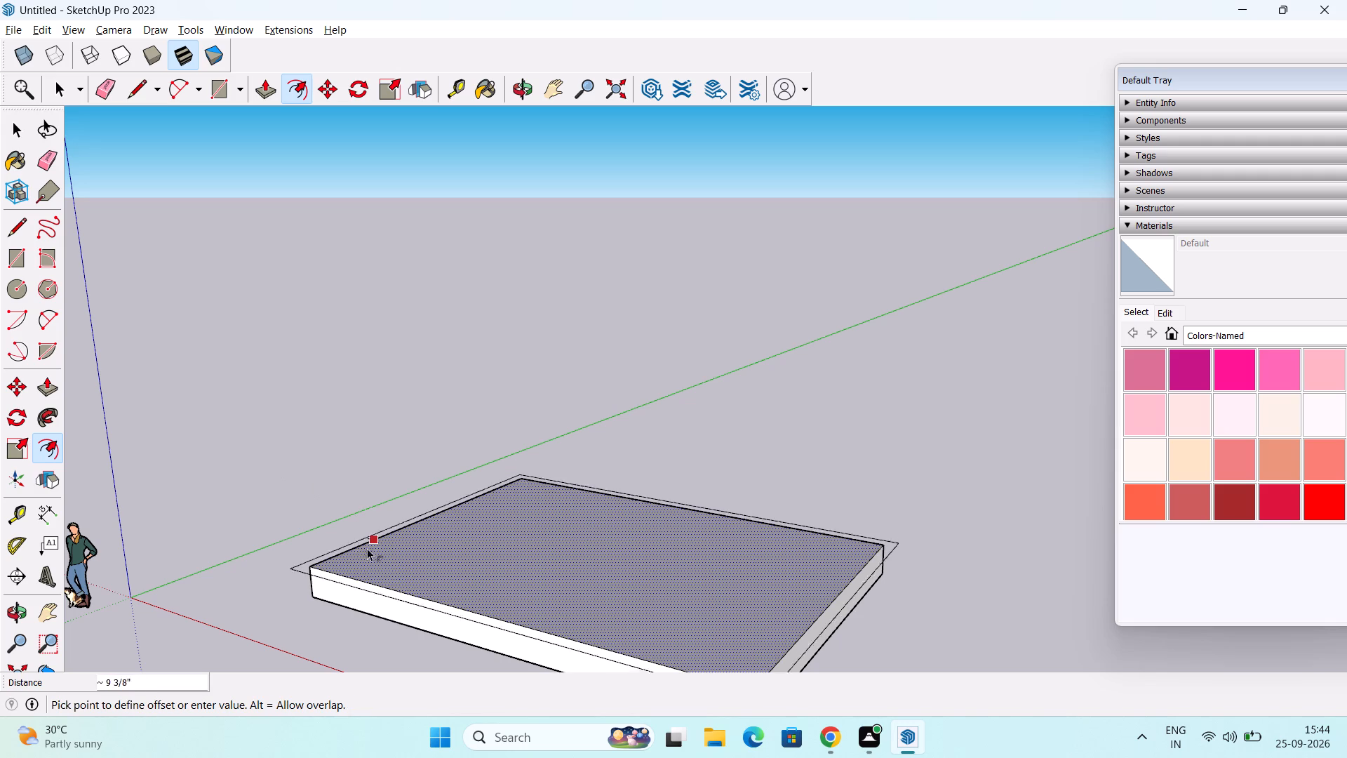
text(9")
key(Return)
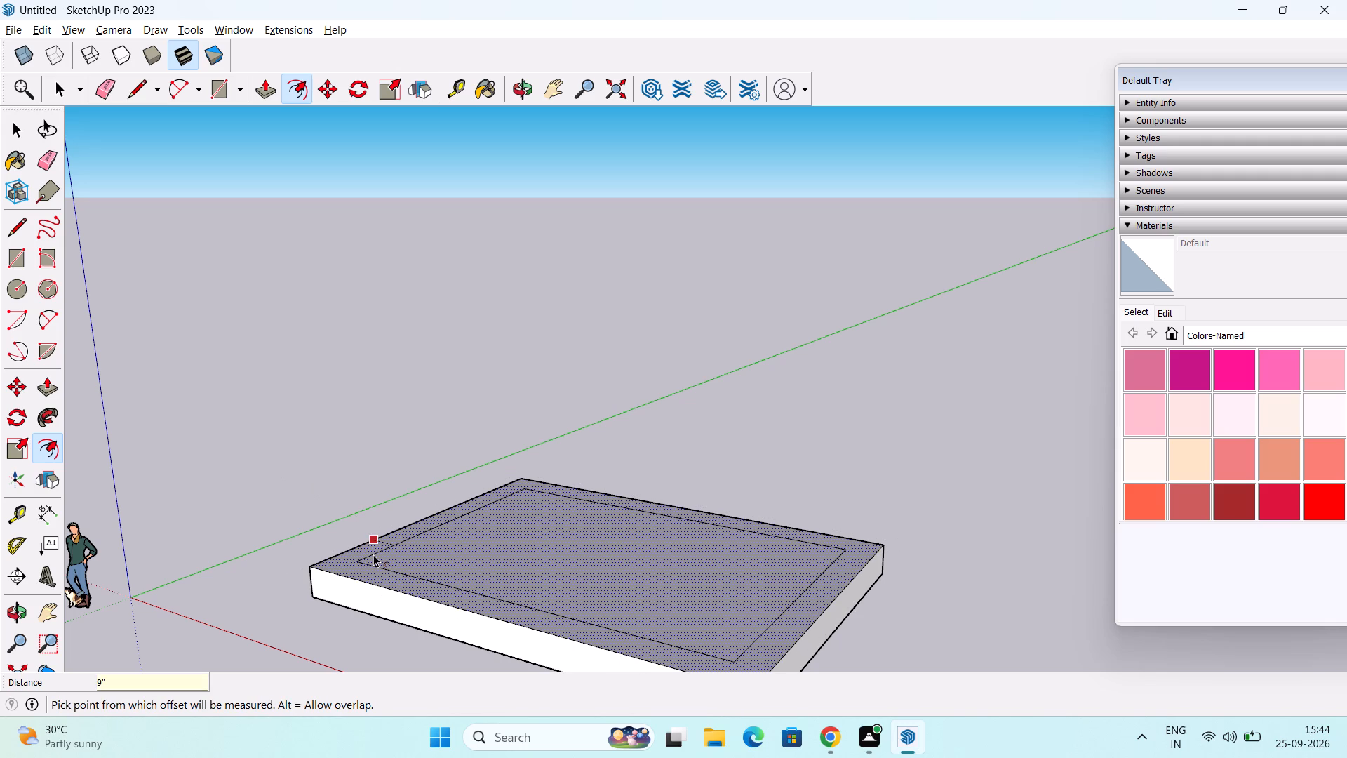
key(space)
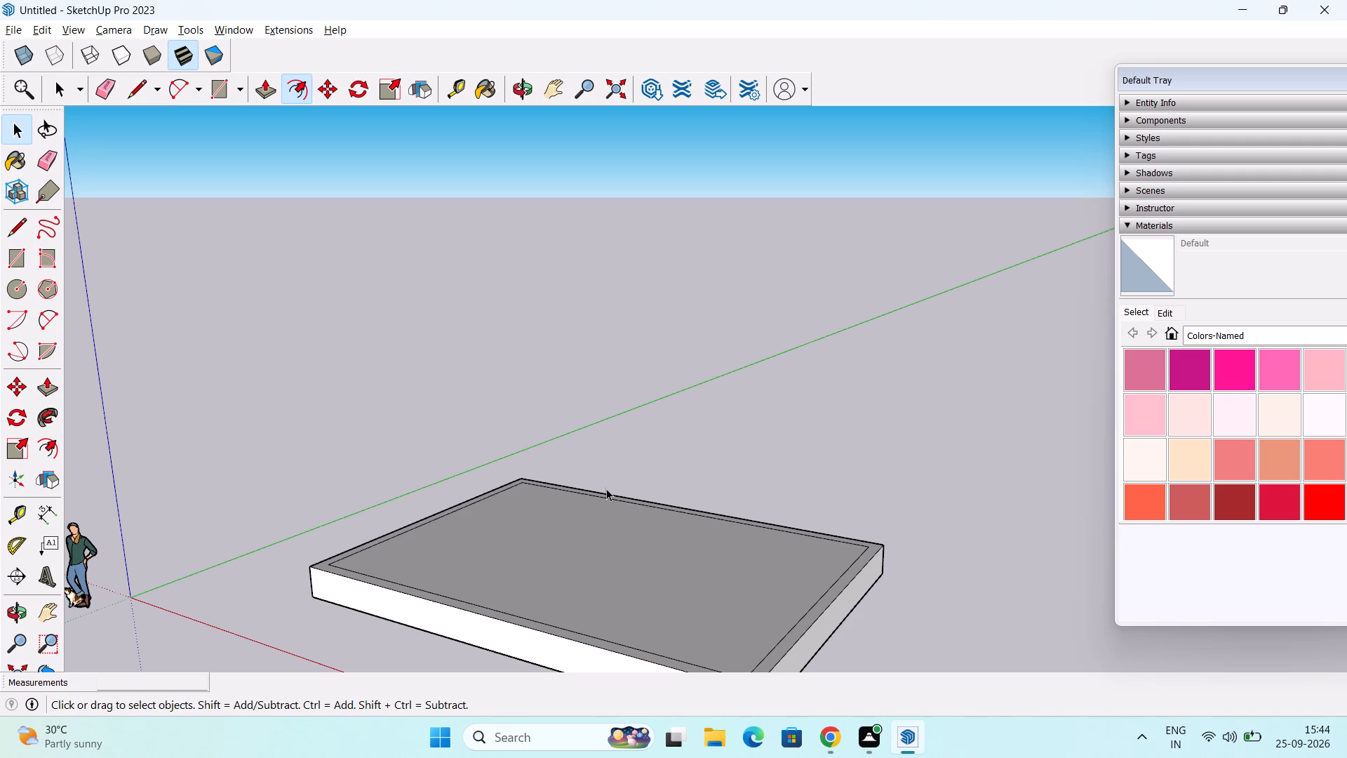
Push/Pull the inner top face upward 20' to form the building mass.
key(p)
click(608, 565)
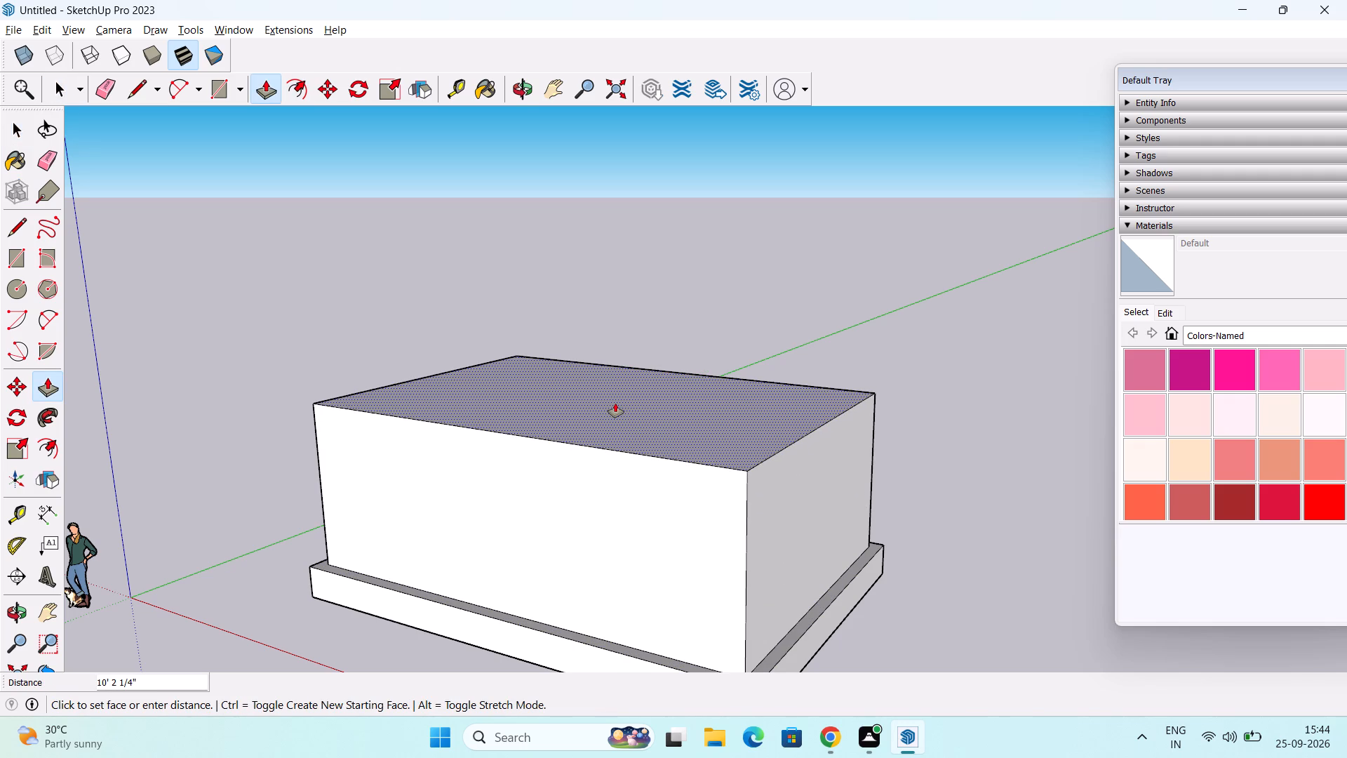
text(20')
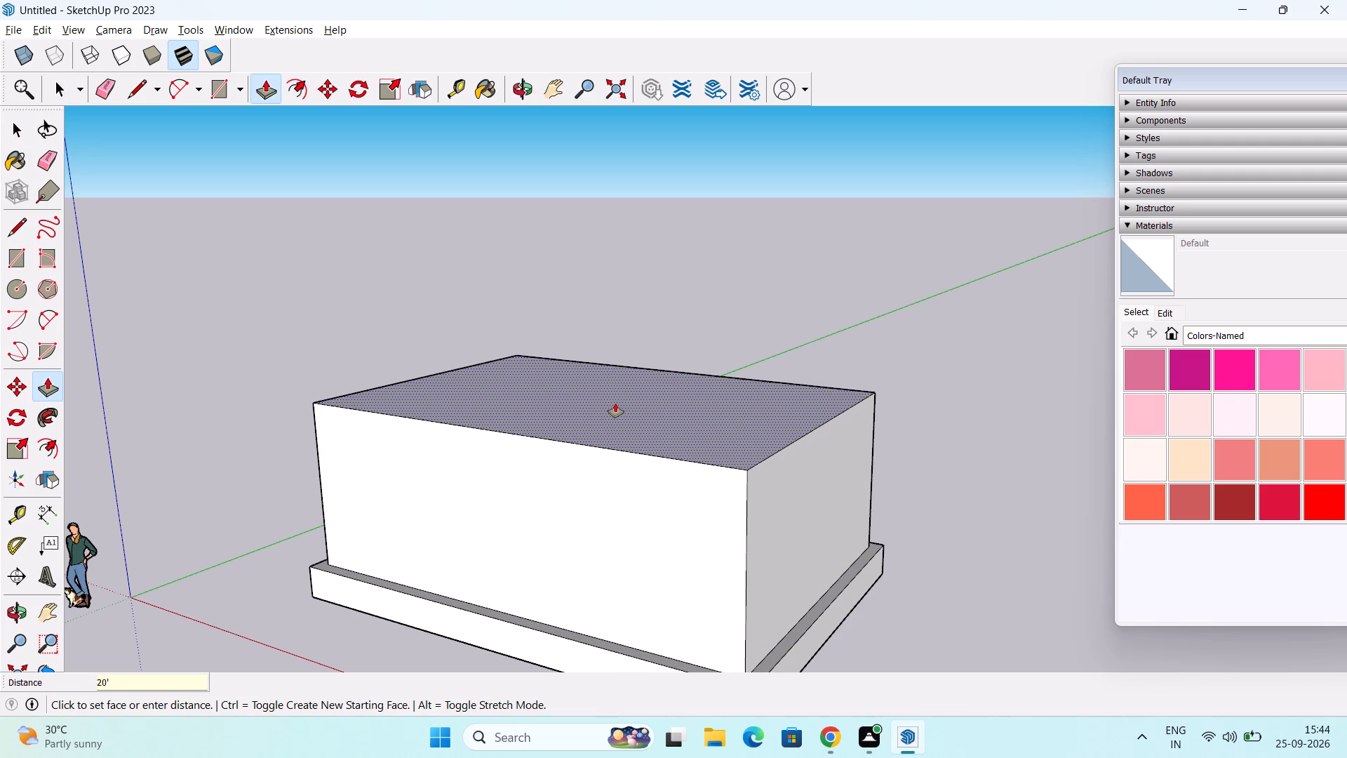
key(Return)
Extend the base slab's near end face outward along the red axis by about 10' 3".
scroll(588, 487, down, 1)
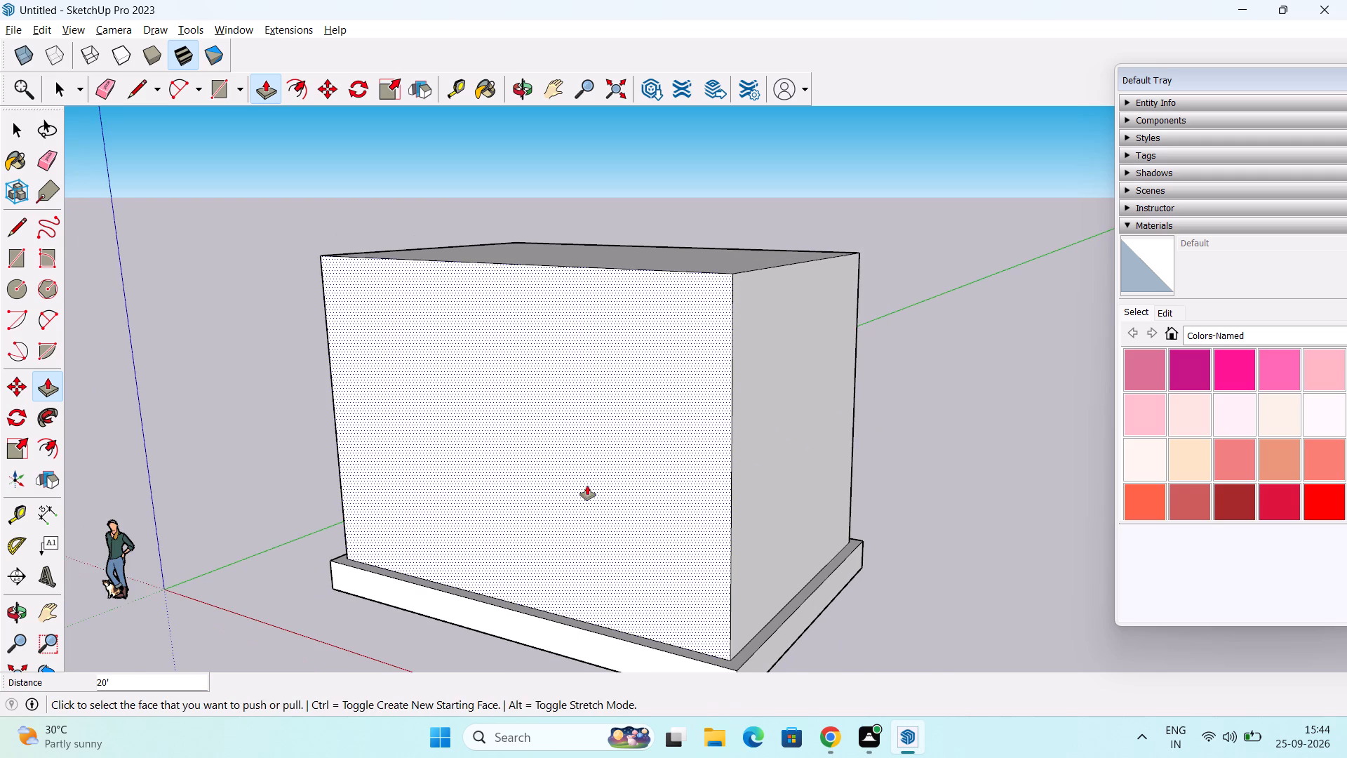
middle_drag(587, 486, 458, 469)
middle_drag(462, 462, 424, 394)
shift+scroll(436, 387, down, 1)
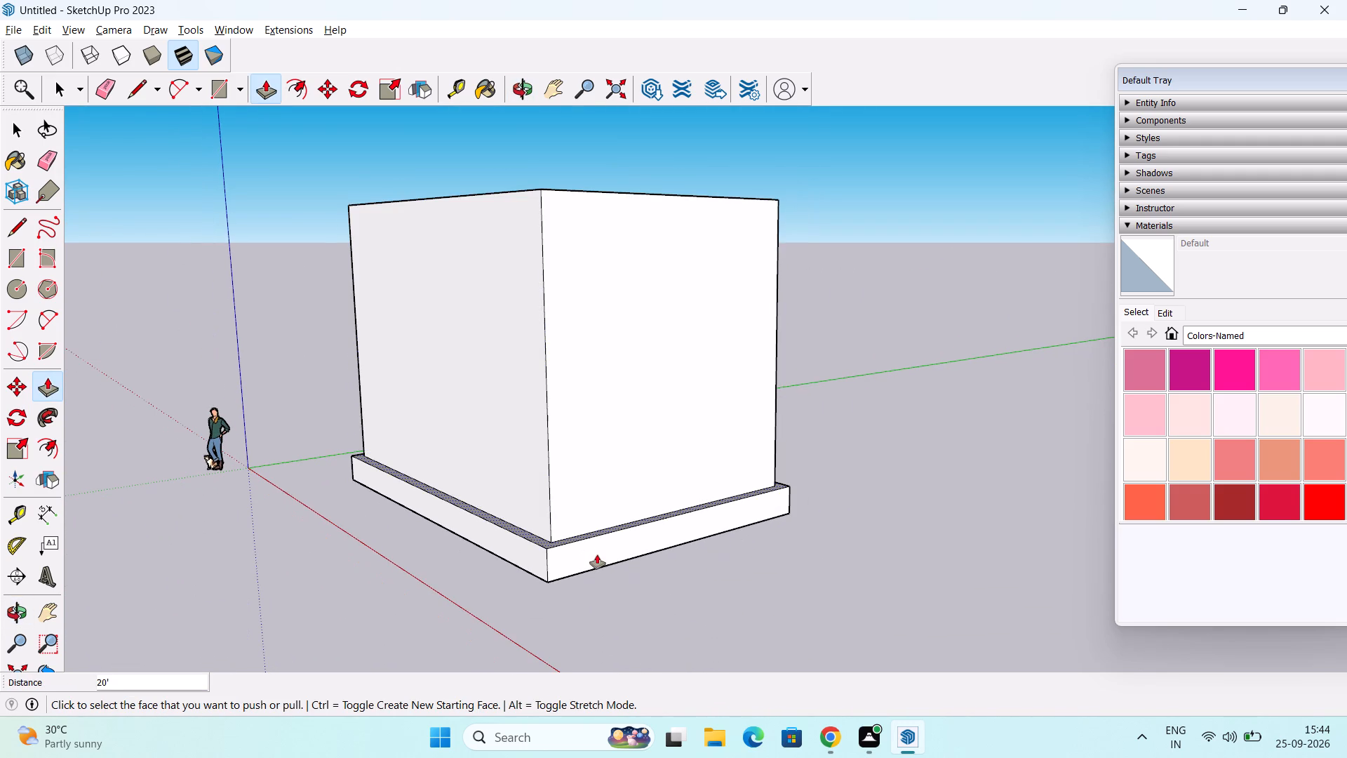
click(597, 554)
click(696, 641)
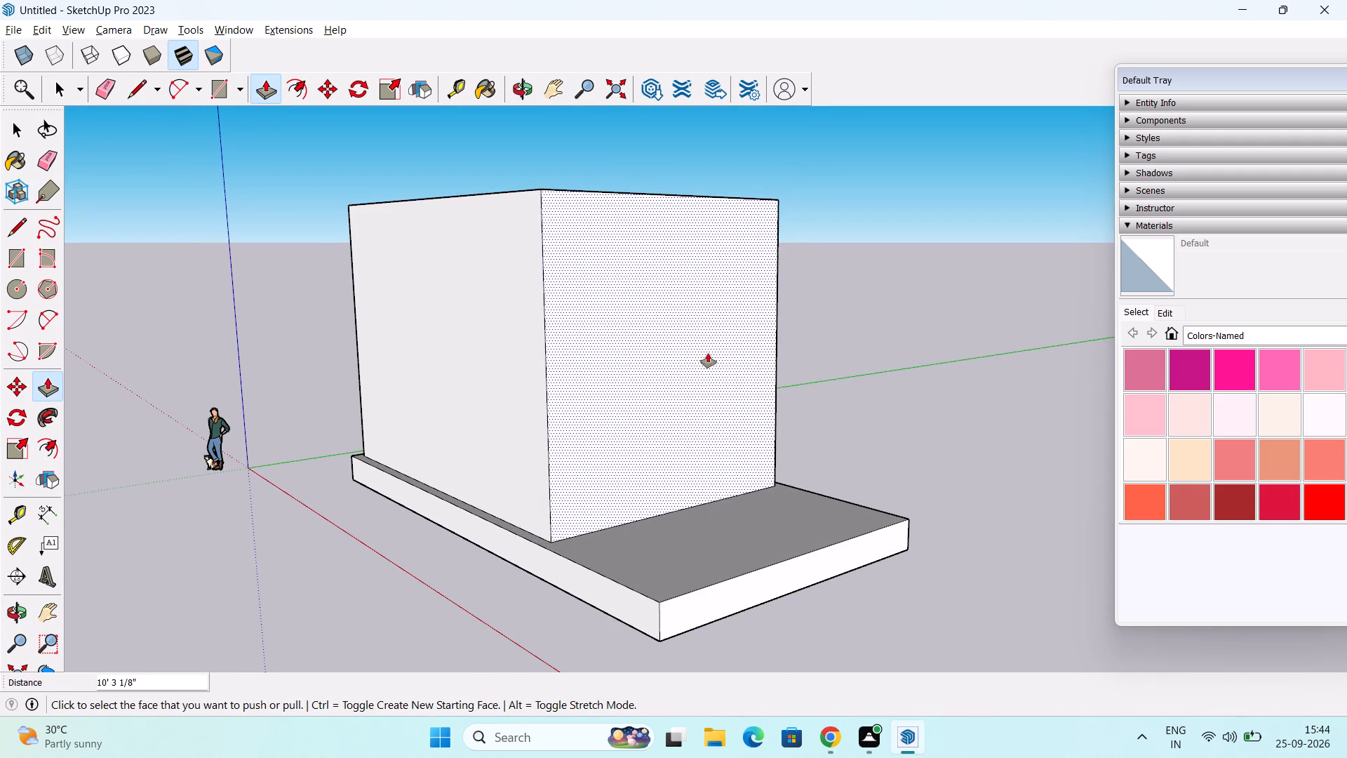
Pull the building's end wall out over the extended slab by about 9' 6", plus about 5" more.
click(708, 353)
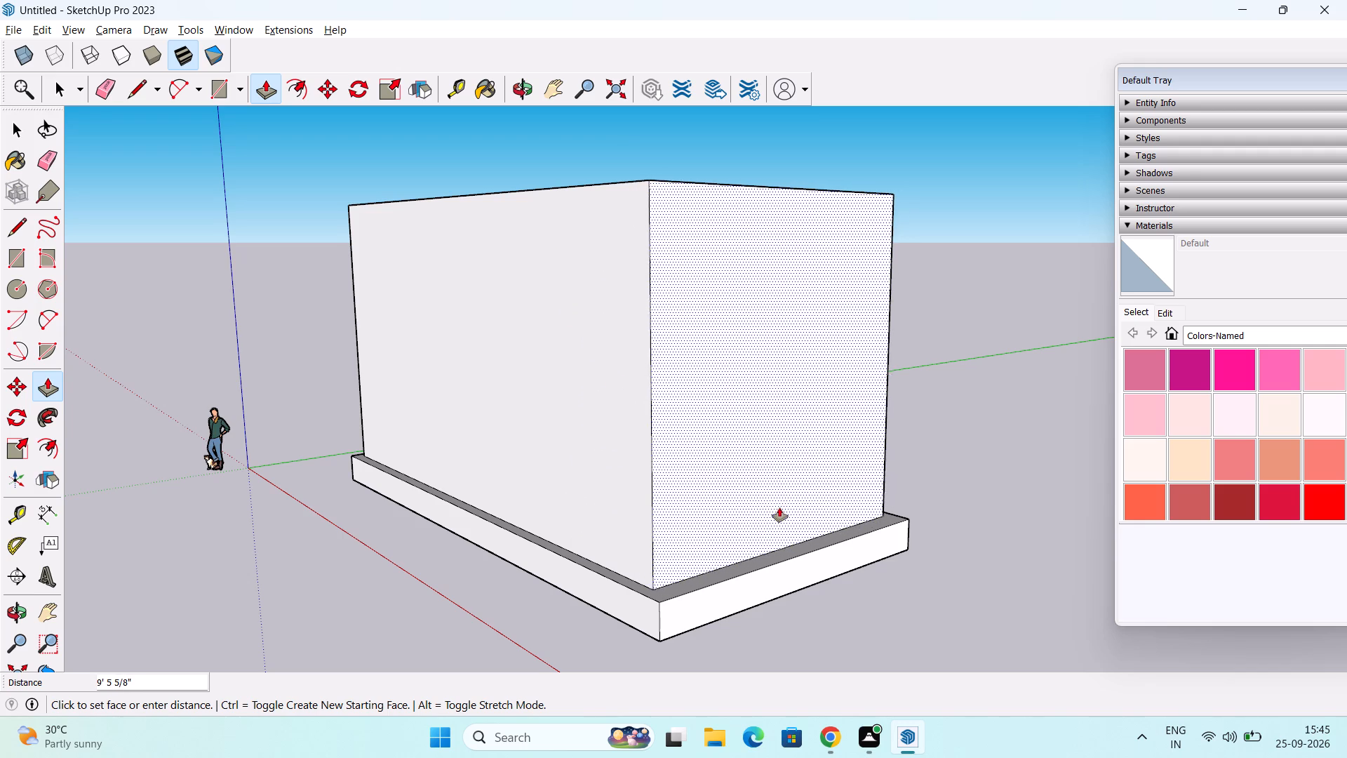
click(781, 510)
middle_drag(782, 497, 793, 525)
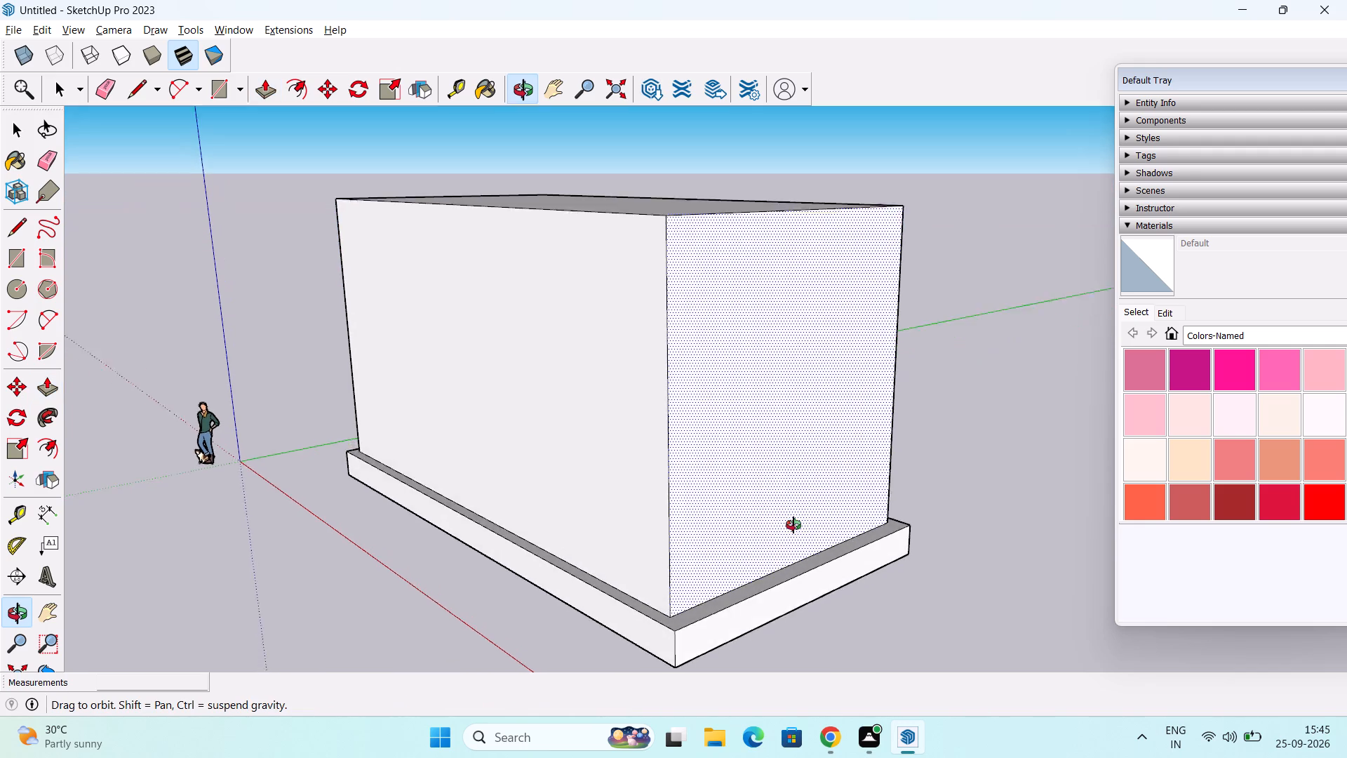
middle_drag(793, 525, 793, 561)
click(735, 509)
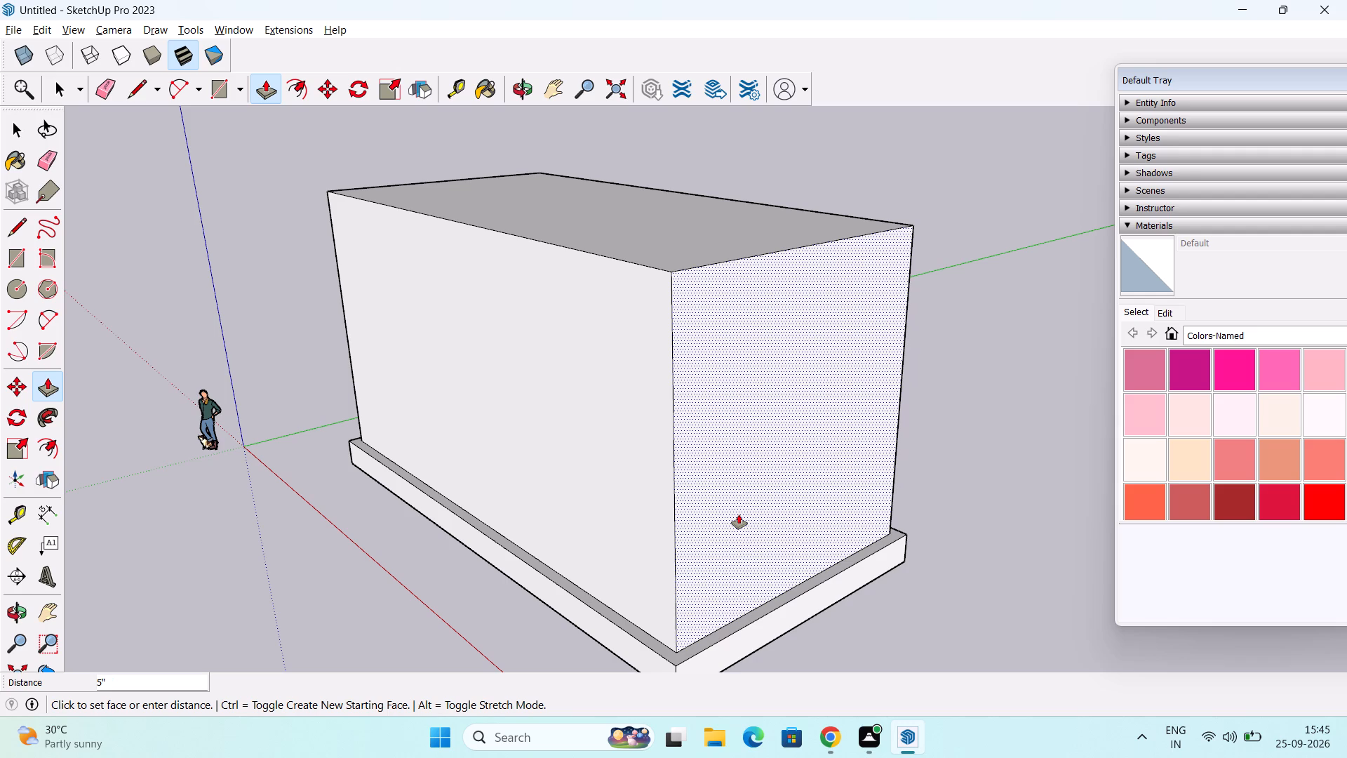
click(739, 514)
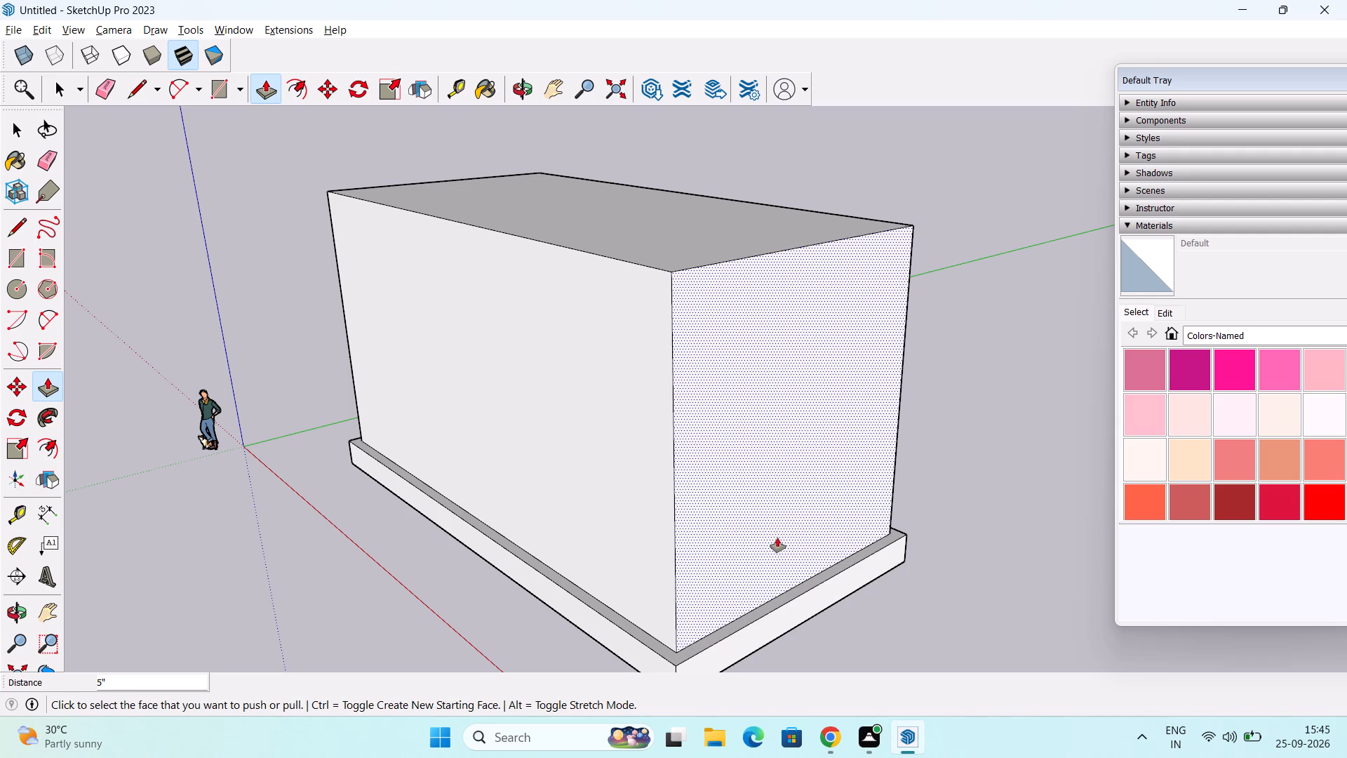
Push/Pull the plinth's exposed top ledge around the building upward by 3".
key(space)
scroll(777, 559, down, 2)
middle_drag(775, 566, 928, 491)
scroll(931, 491, down, 2)
middle_drag(929, 488, 838, 486)
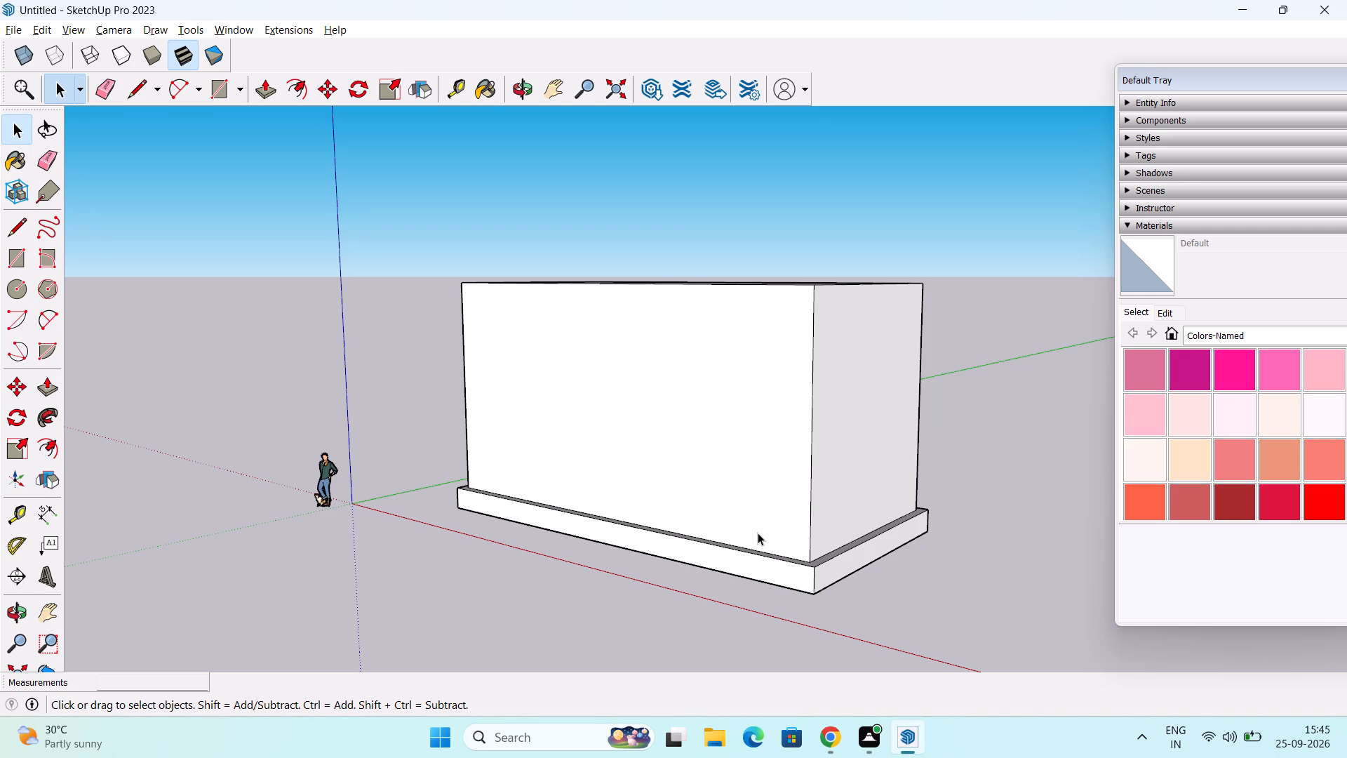
middle_drag(758, 533, 774, 557)
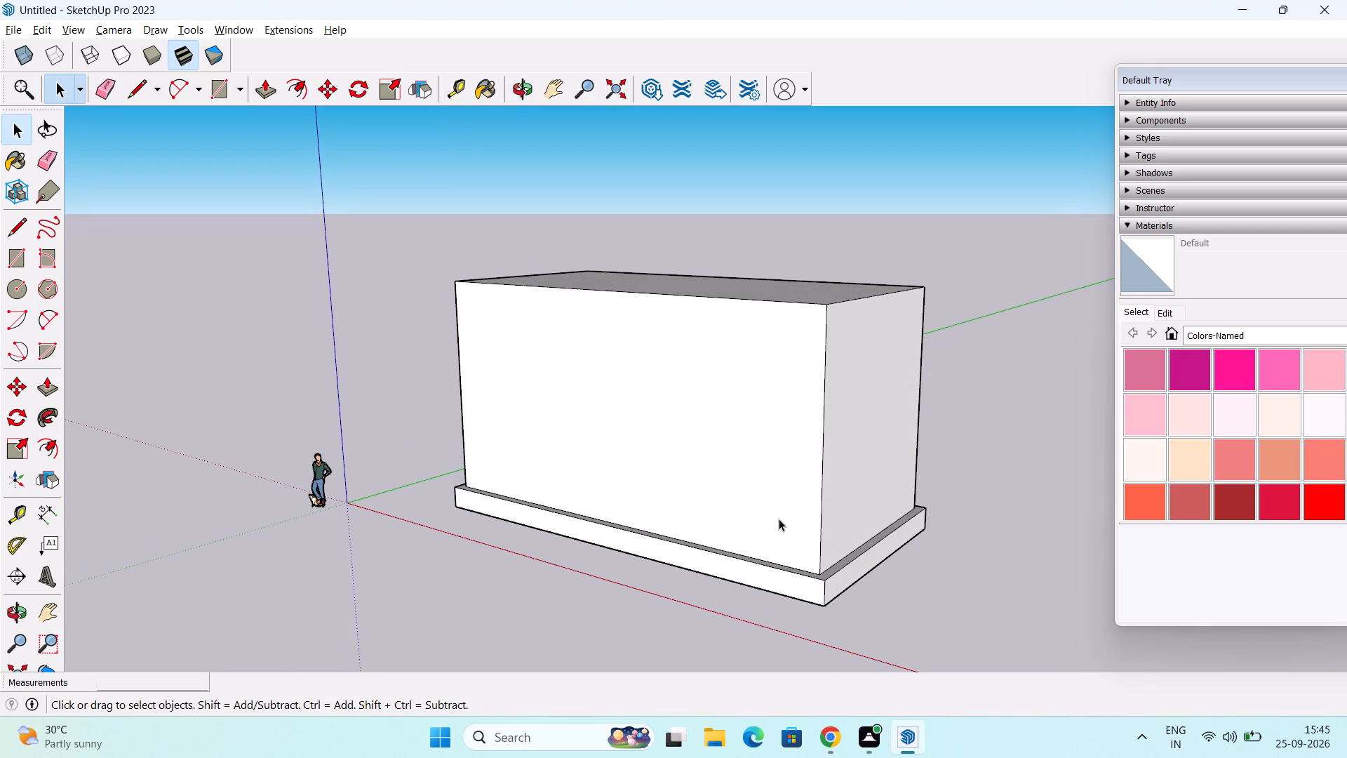
key(p)
click(783, 568)
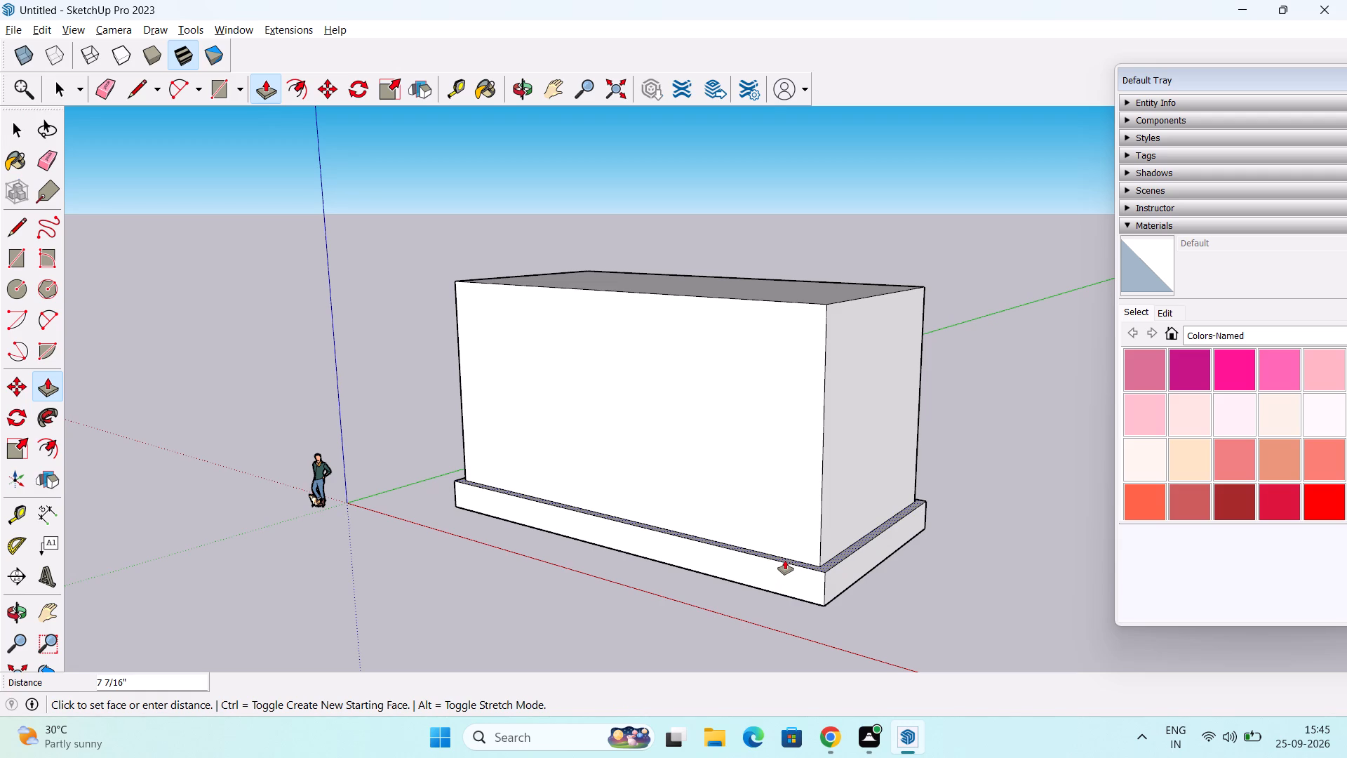
key(Escape)
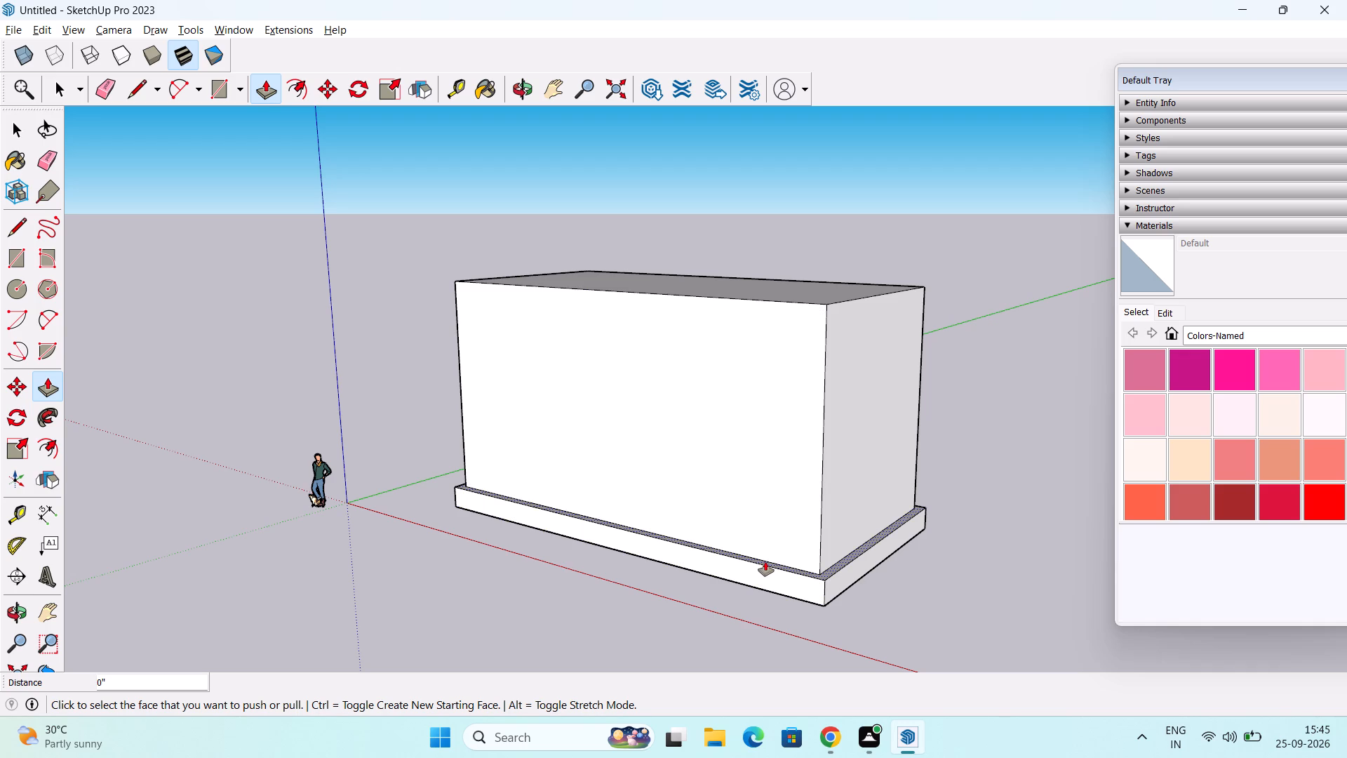
click(767, 561)
text(3")
key(Return)
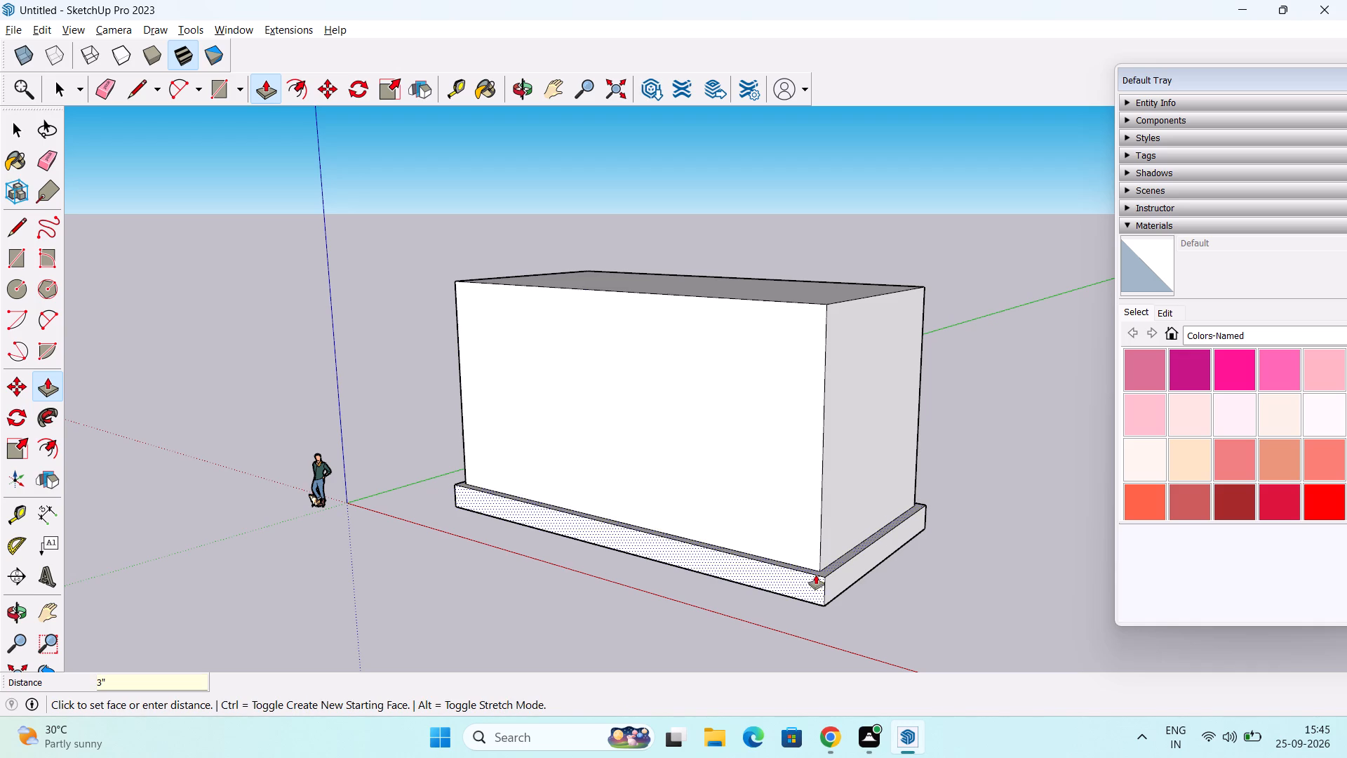
key(space)
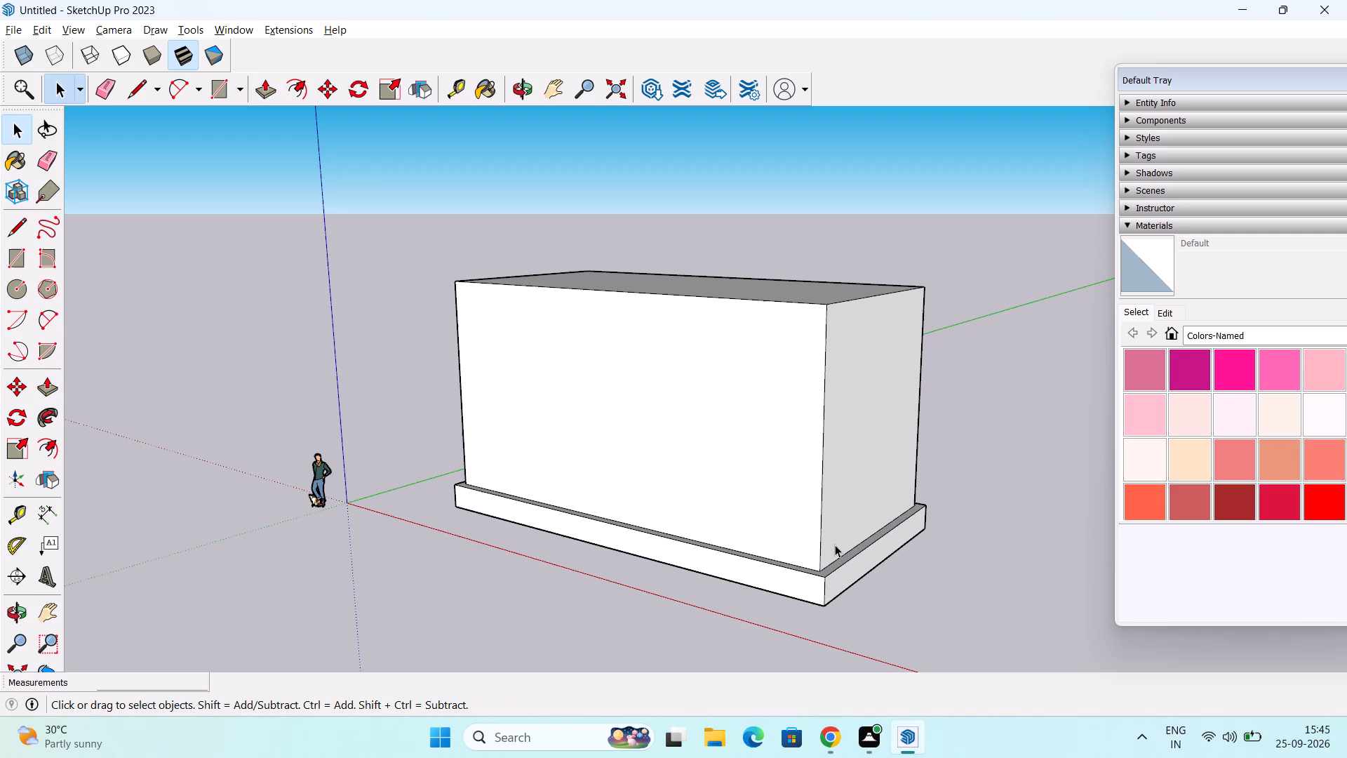
Mark 3" down from the plinth's near top corner and draw a line from there along the long side face, past the far corner.
middle_drag(835, 545, 817, 550)
key(l)
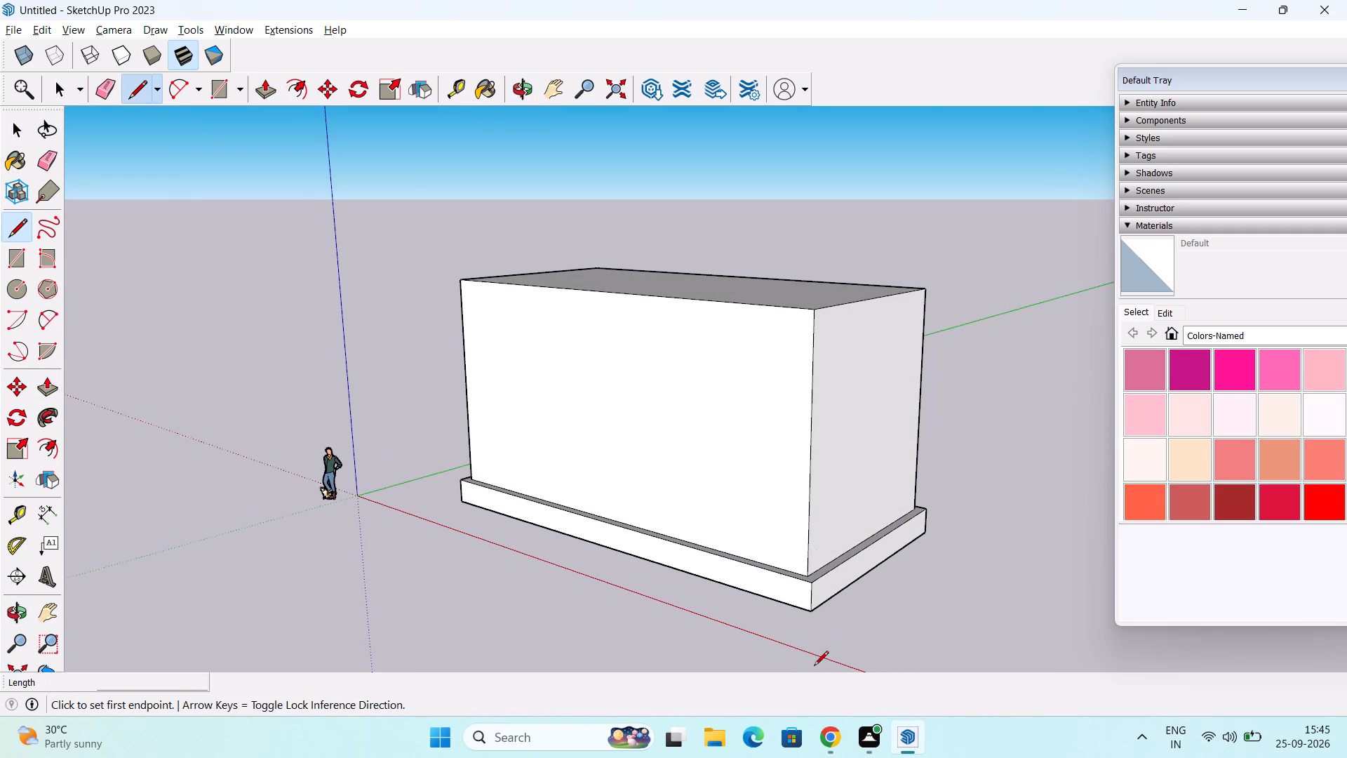
scroll(810, 656, up, 7)
click(807, 565)
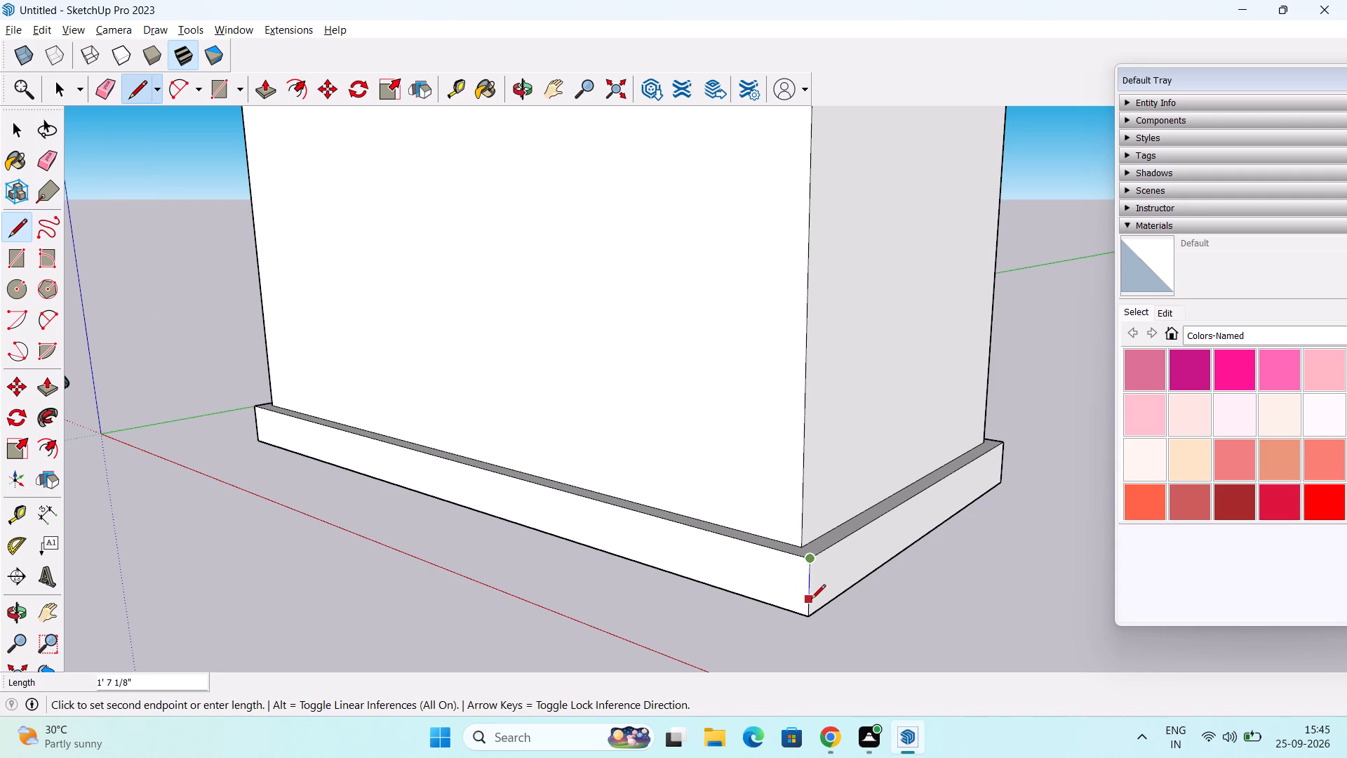
text(3")
key(Return)
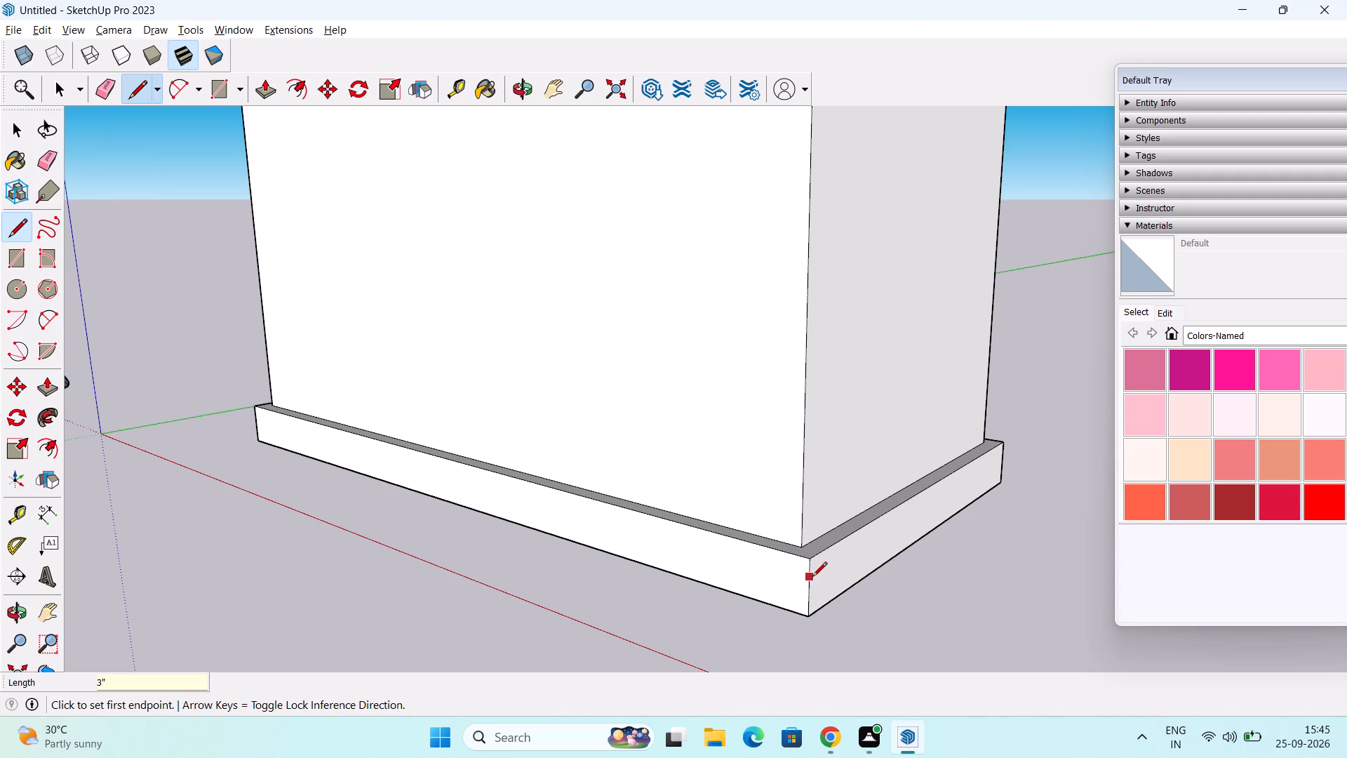
click(810, 570)
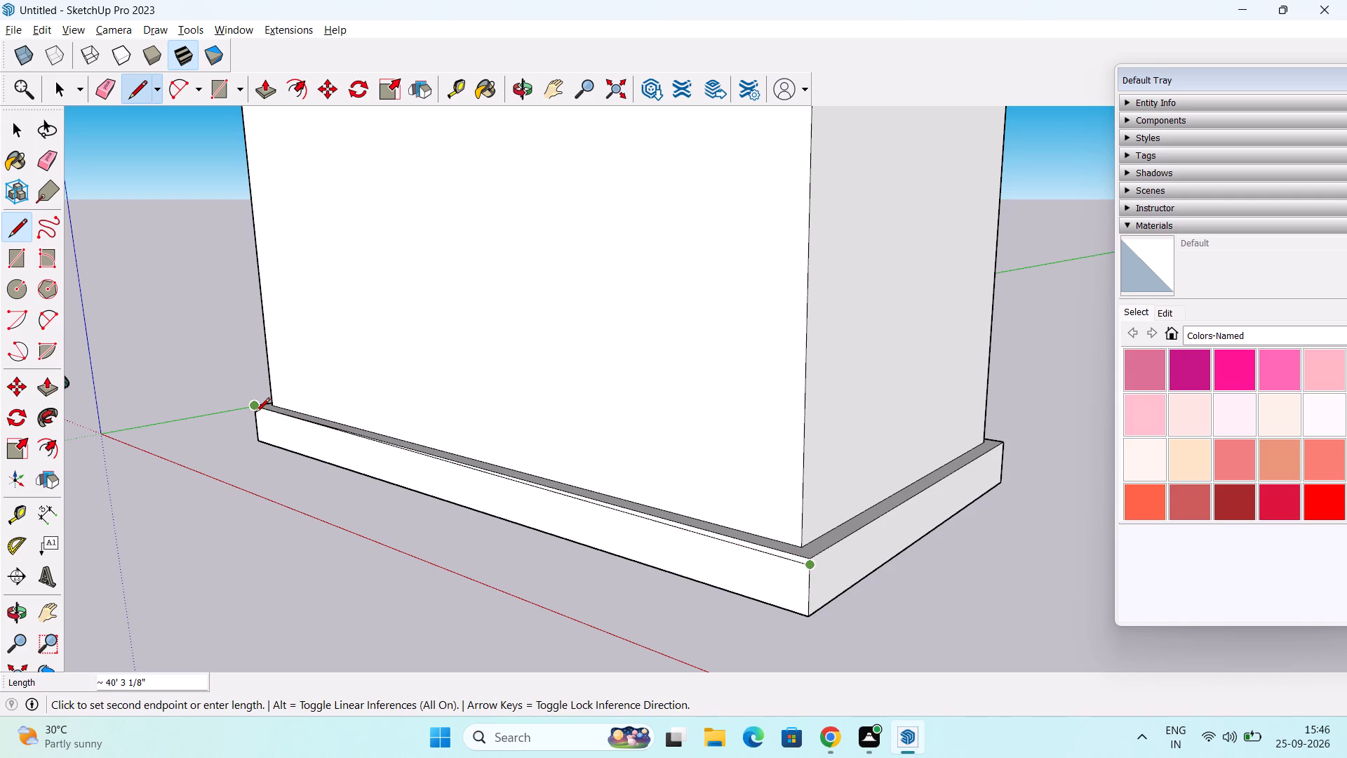
scroll(255, 413, up, 6)
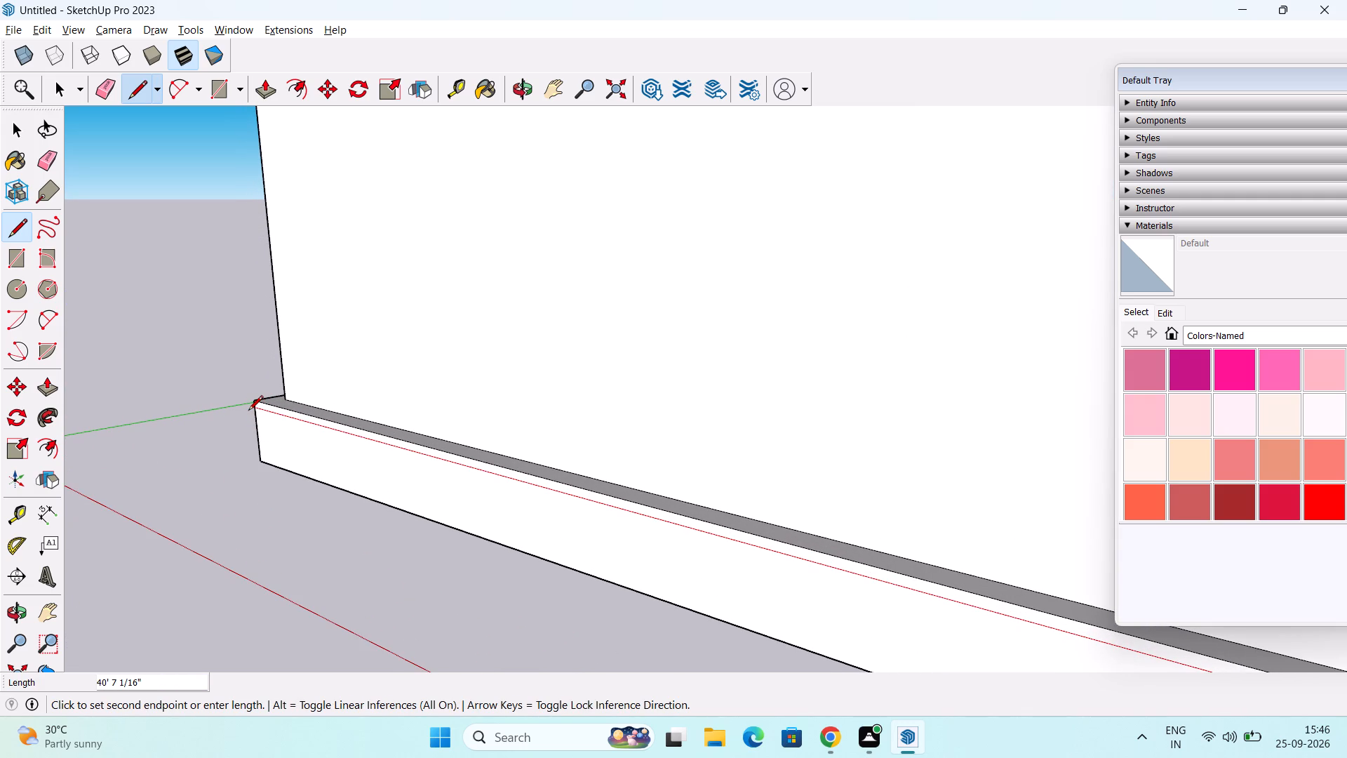
click(248, 411)
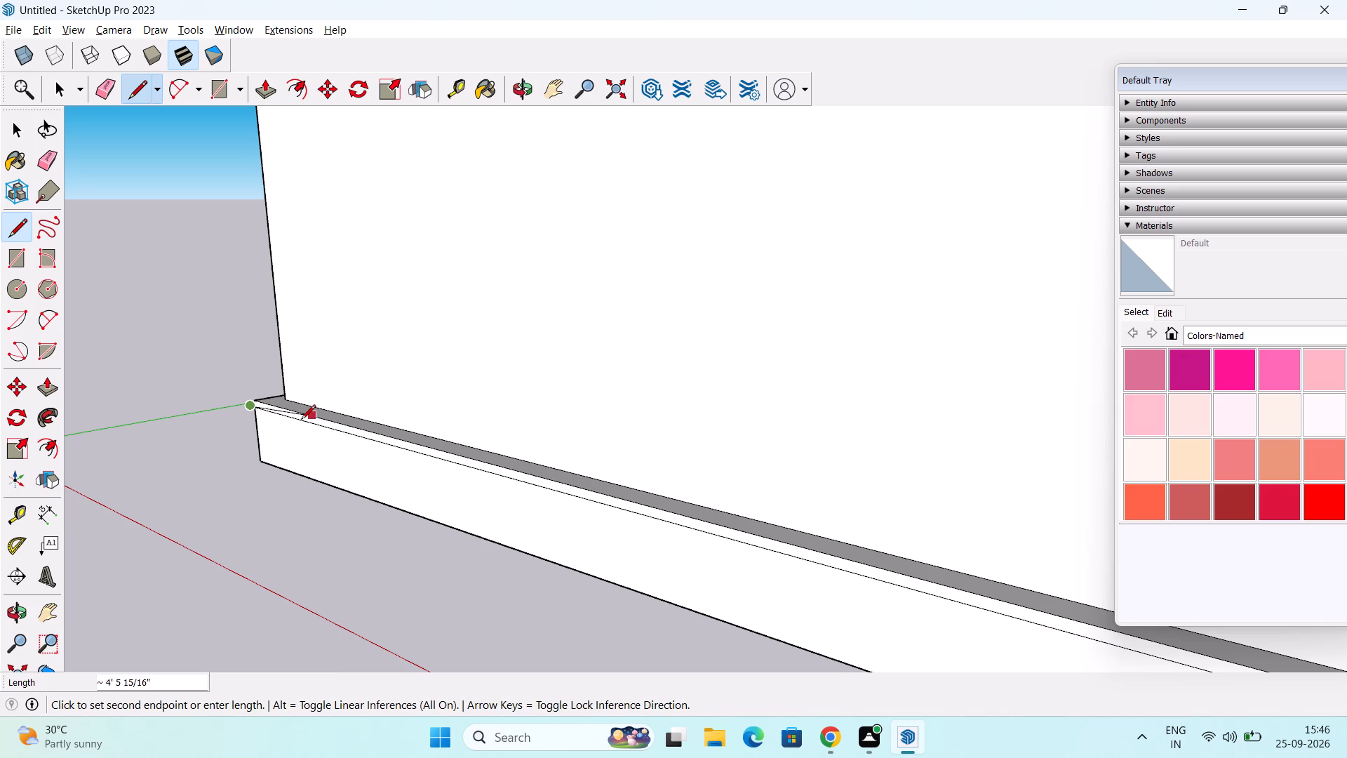
scroll(243, 414, up, 15)
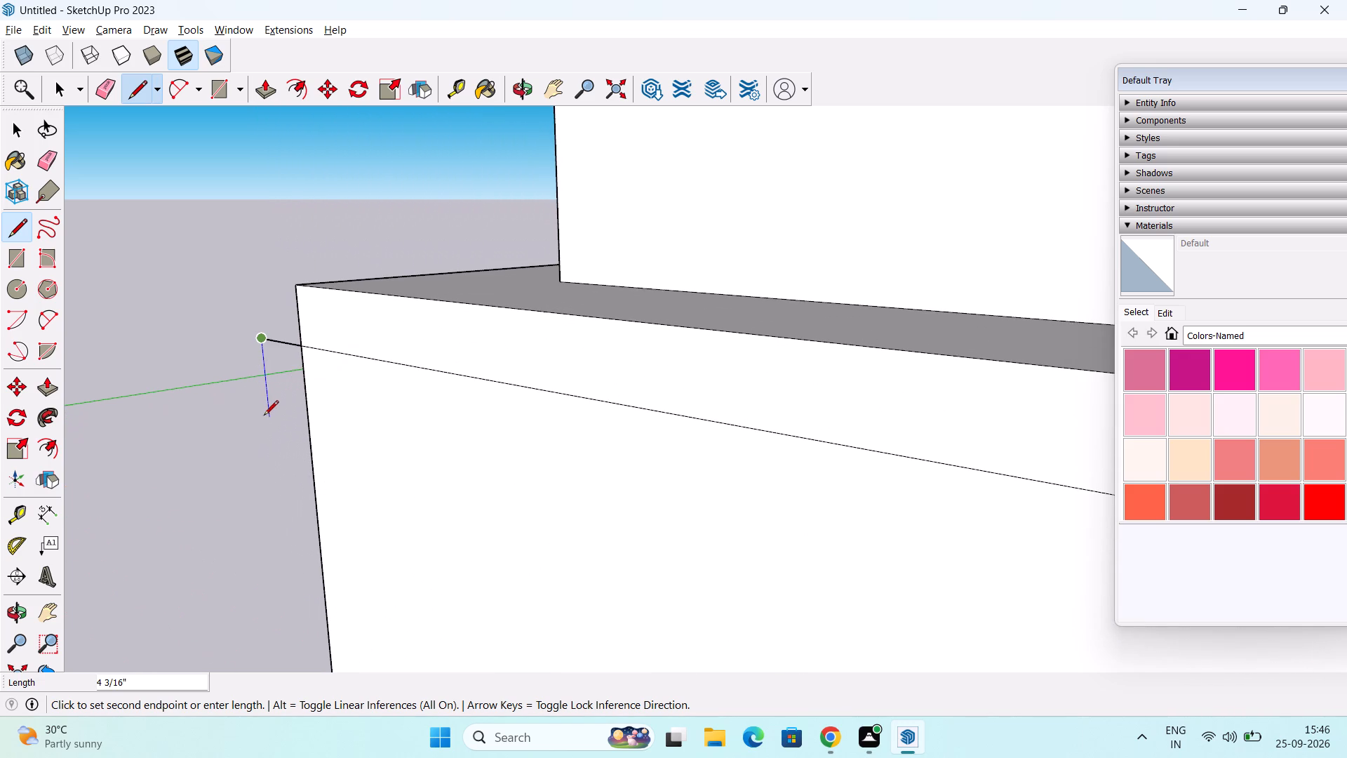
key(Escape)
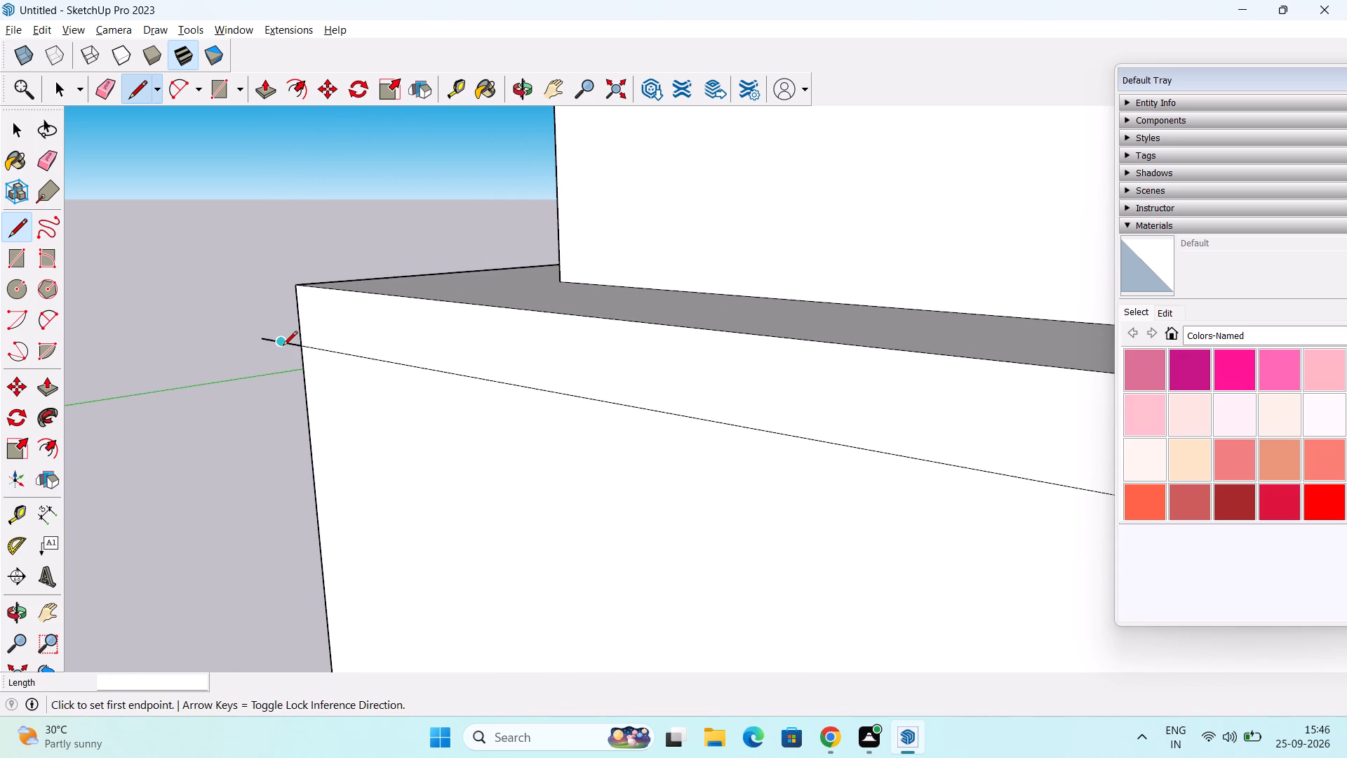
Delete the short line stub overhanging the plinth's far corner.
click(283, 347)
key(space)
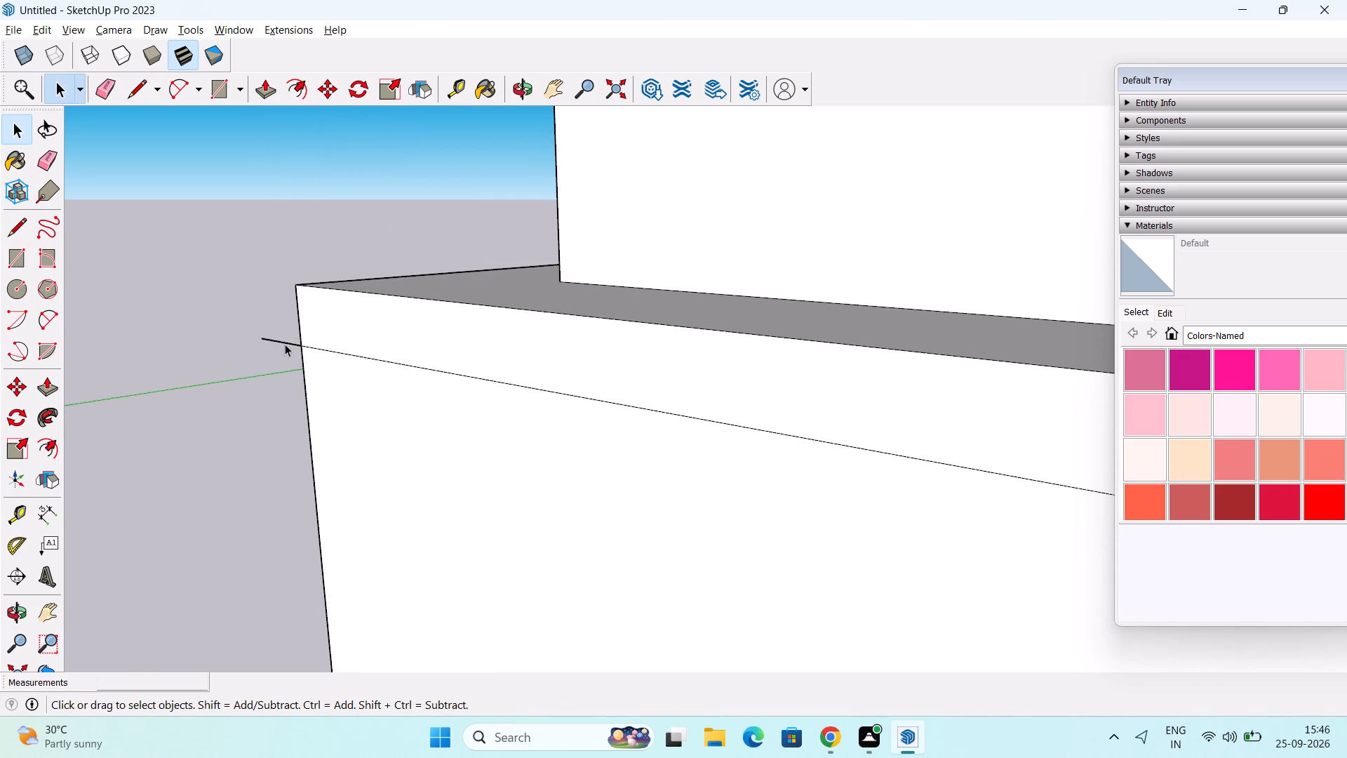
click(285, 344)
key(Delete)
scroll(298, 397, down, 7)
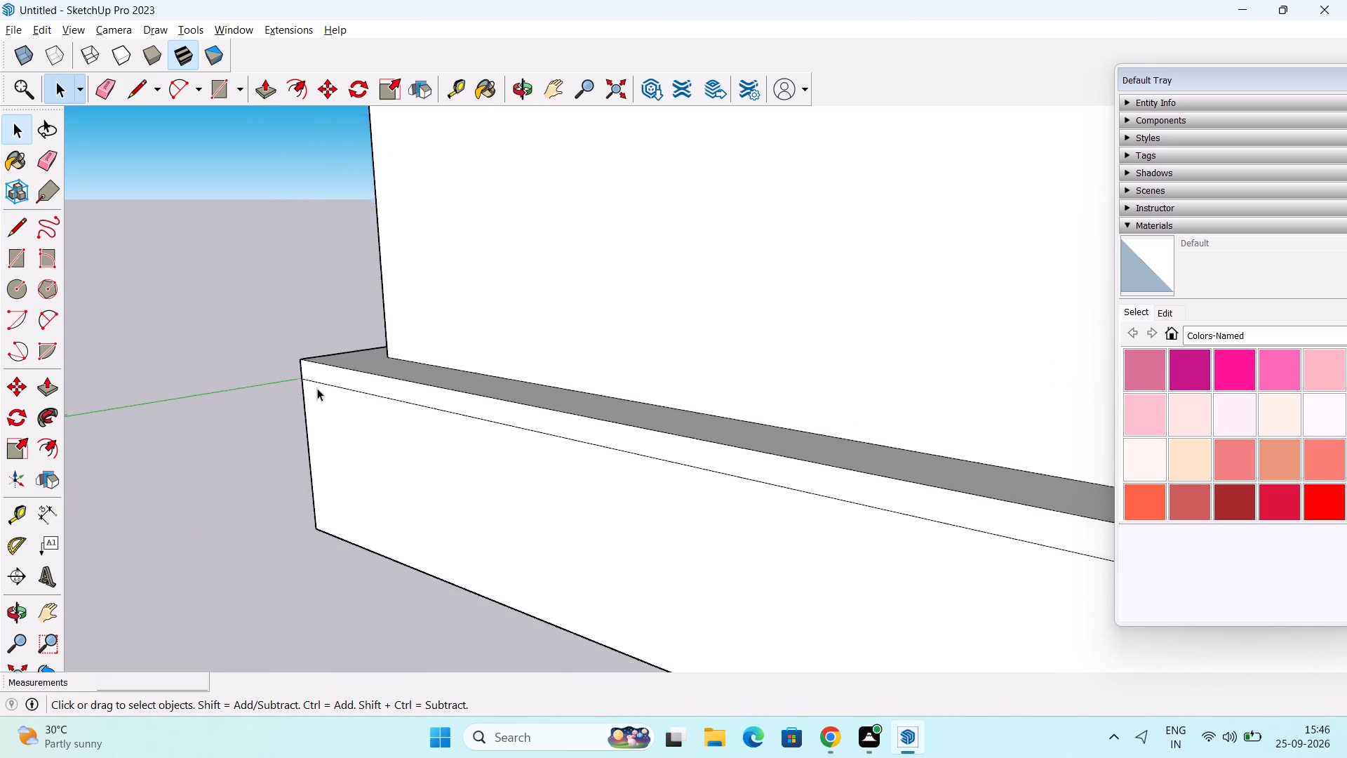
Continue the line from the near corner across the plinth's end face, 20' long and parallel to its top edge.
scroll(317, 388, down, 9)
scroll(406, 410, down, 3)
shift+middle_drag(509, 457, 281, 350)
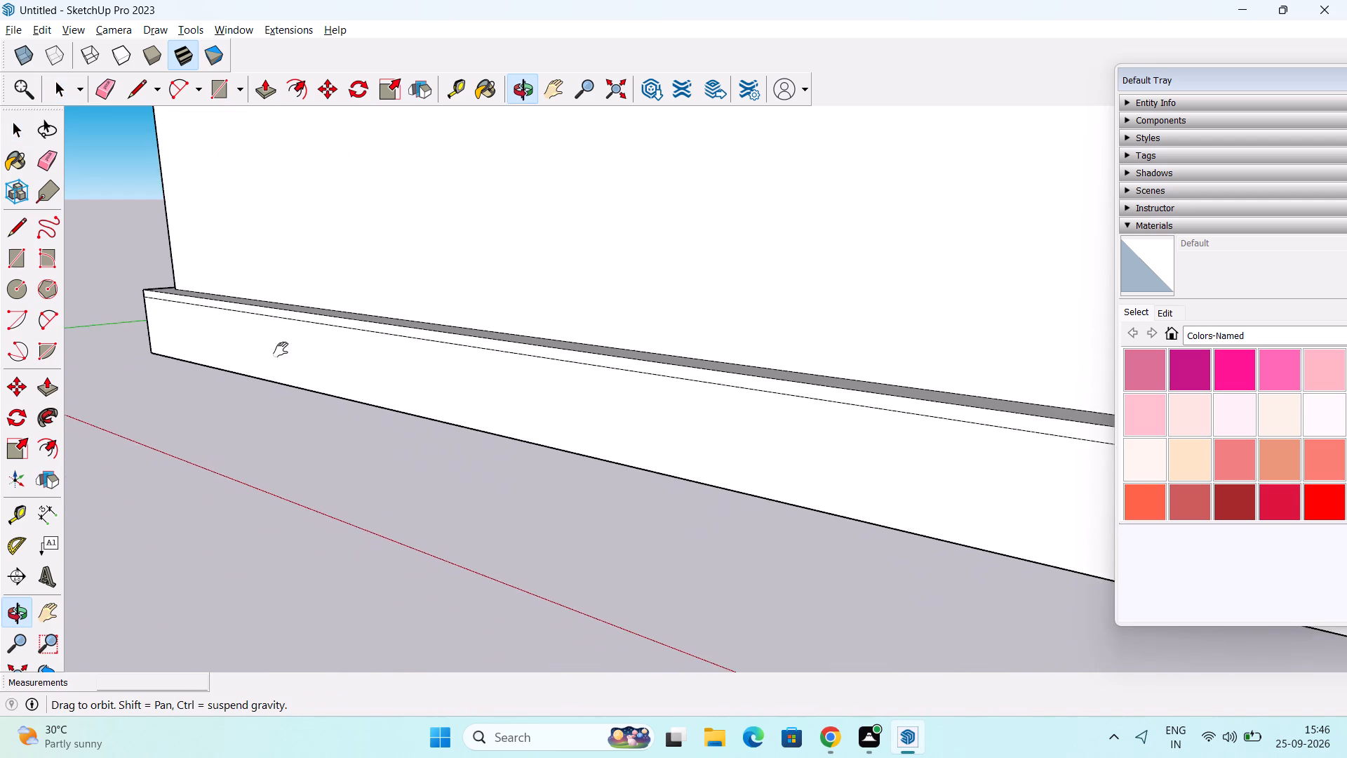
shift+middle_drag(281, 350, 279, 349)
scroll(301, 342, down, 9)
middle_drag(442, 401, 363, 407)
key(l)
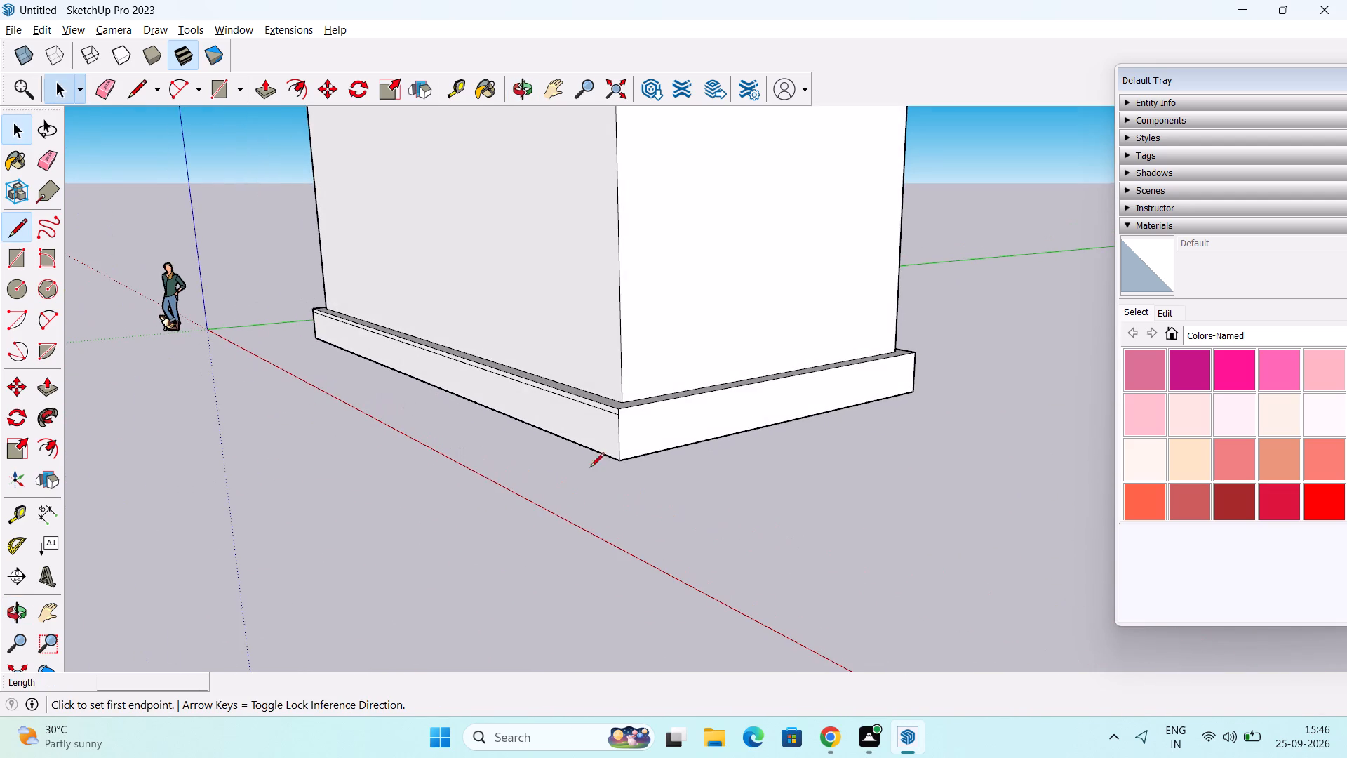
scroll(622, 446, up, 5)
click(611, 405)
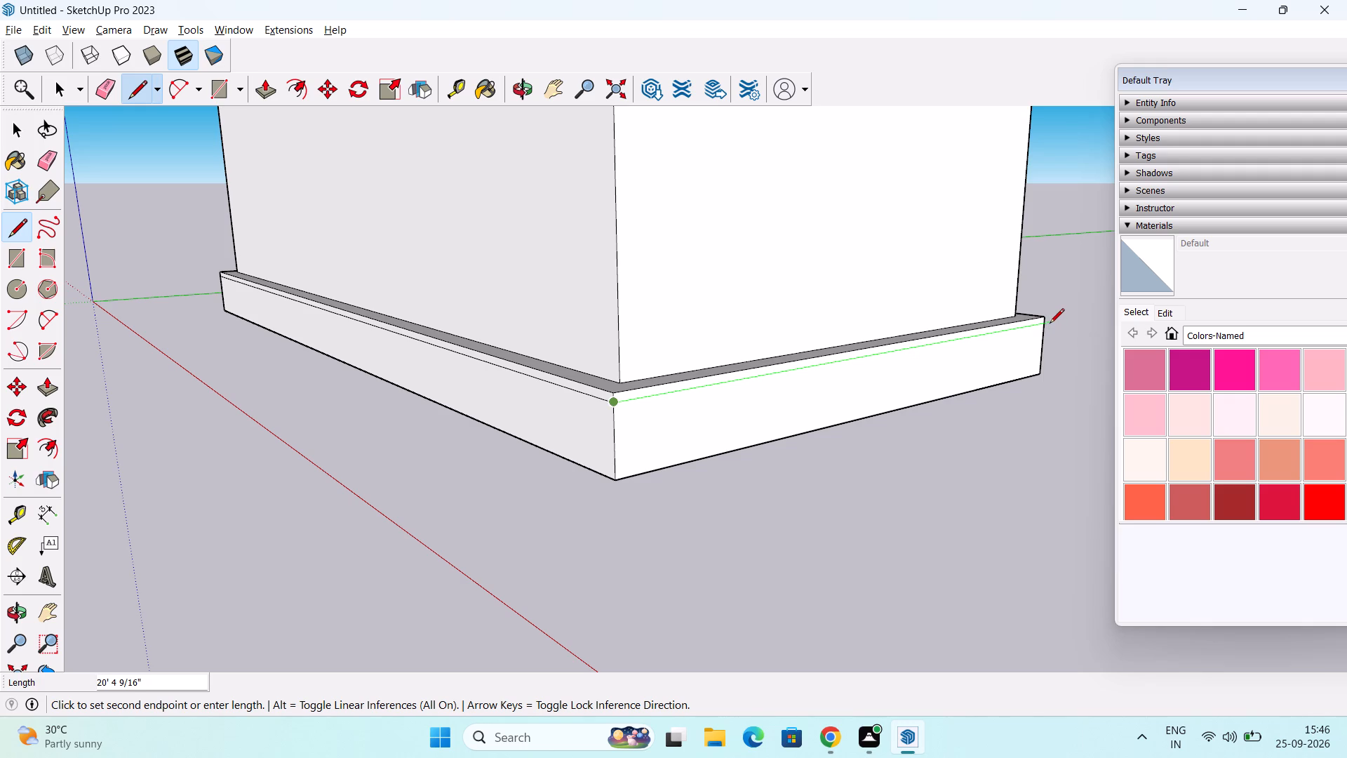
scroll(1054, 296, up, 1)
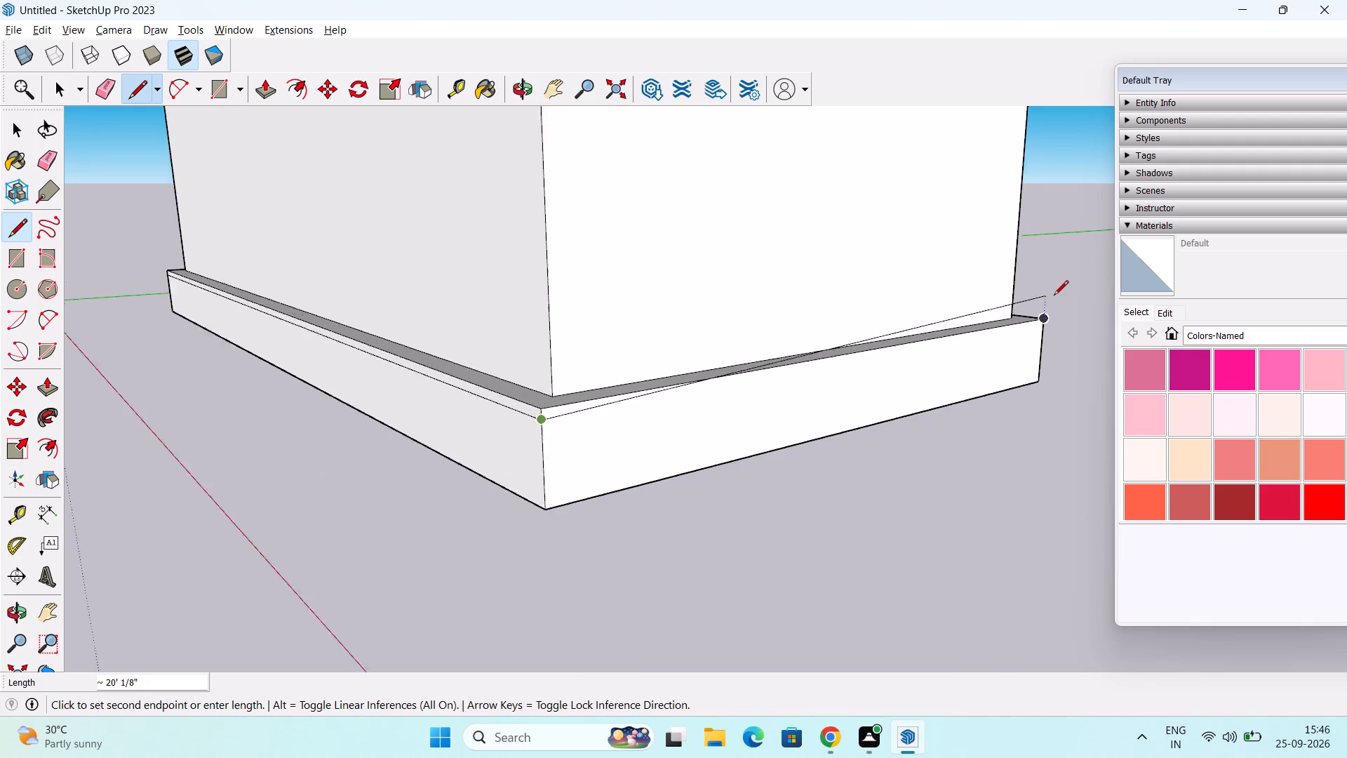
scroll(1054, 296, up, 7)
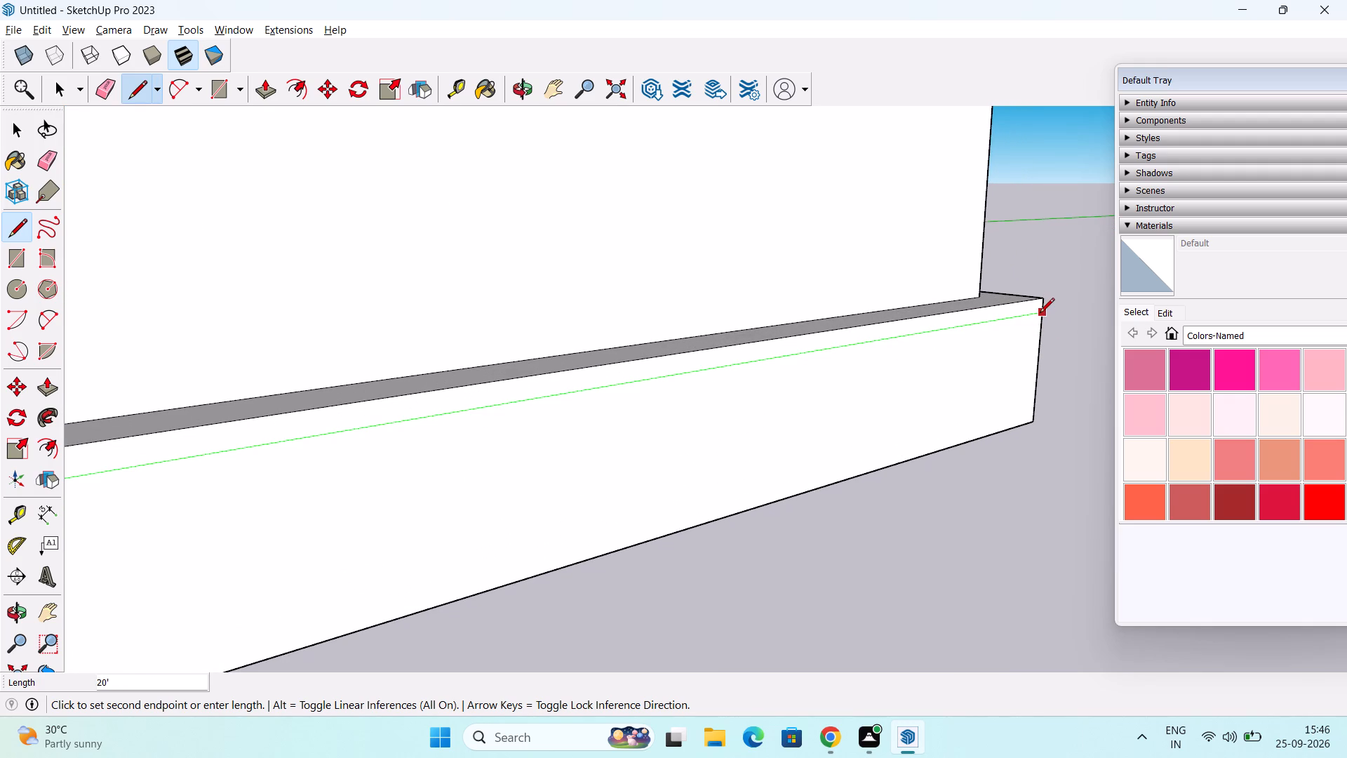
click(1043, 312)
key(space)
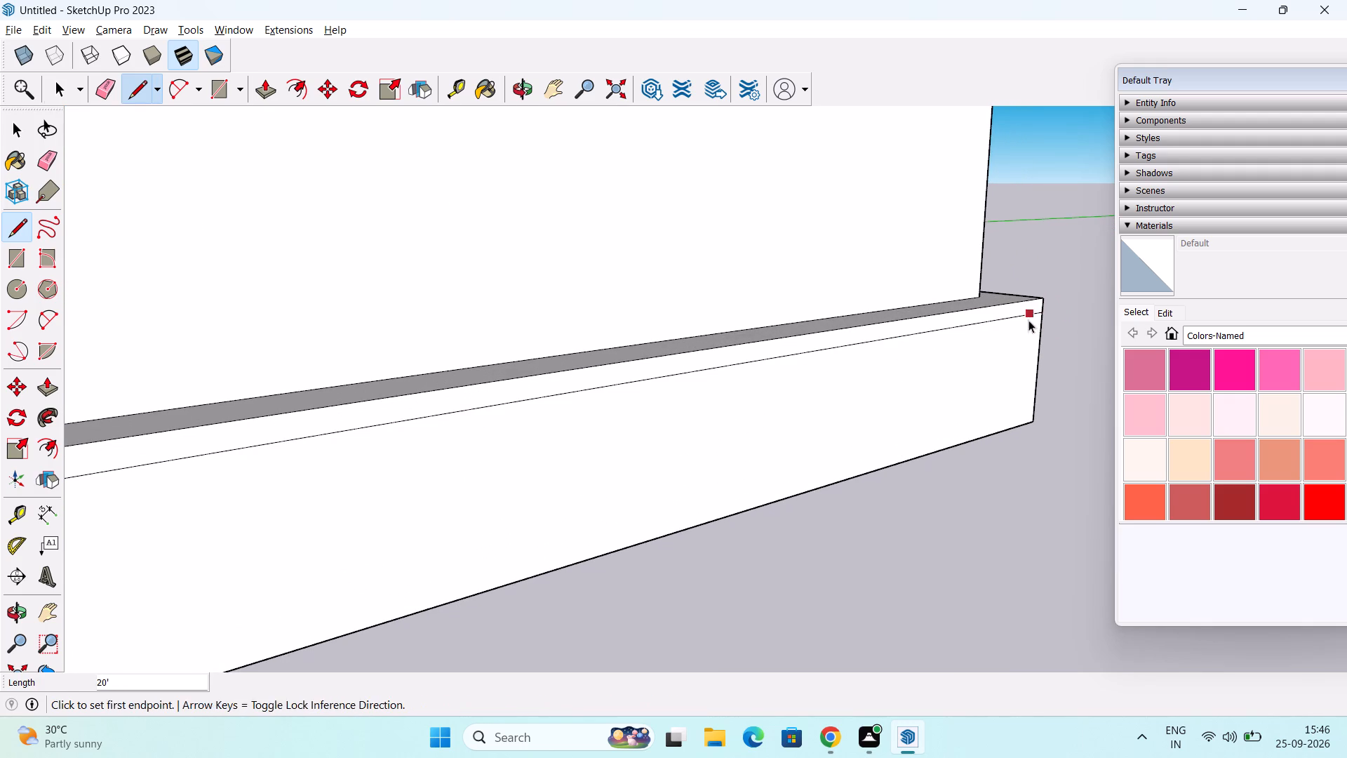
Push/Pull the narrow upper strips on the plinth's long side and end face outward by 3" each to form a projecting lip.
key(p)
scroll(680, 443, down, 8)
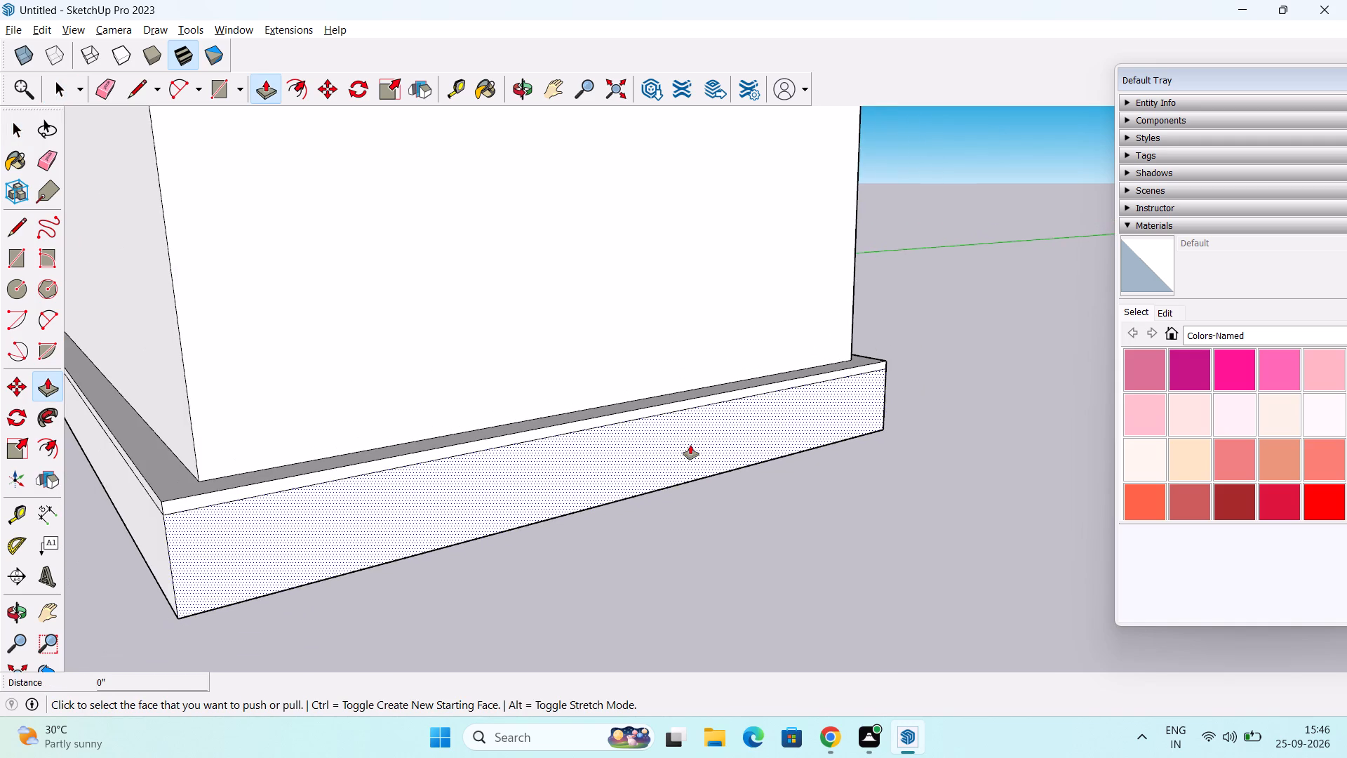
middle_drag(690, 445, 858, 369)
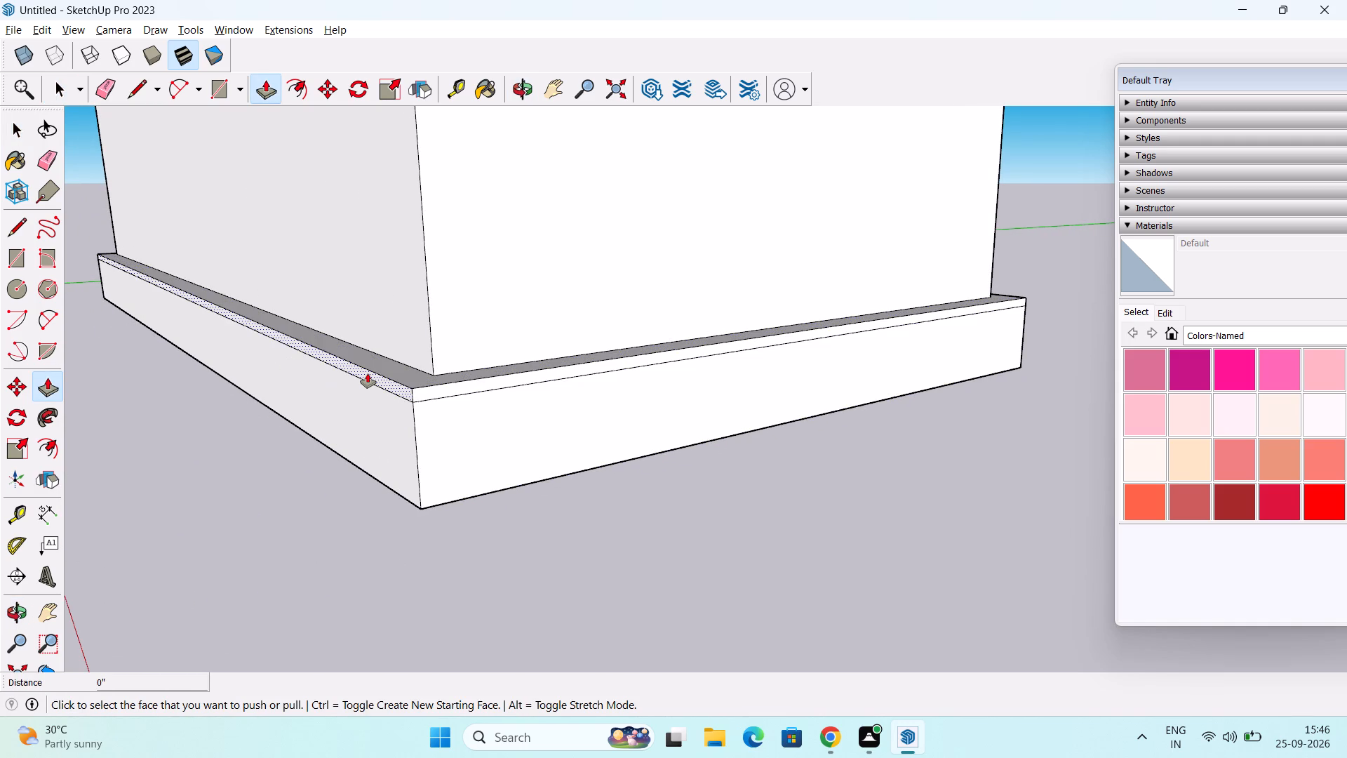
click(368, 373)
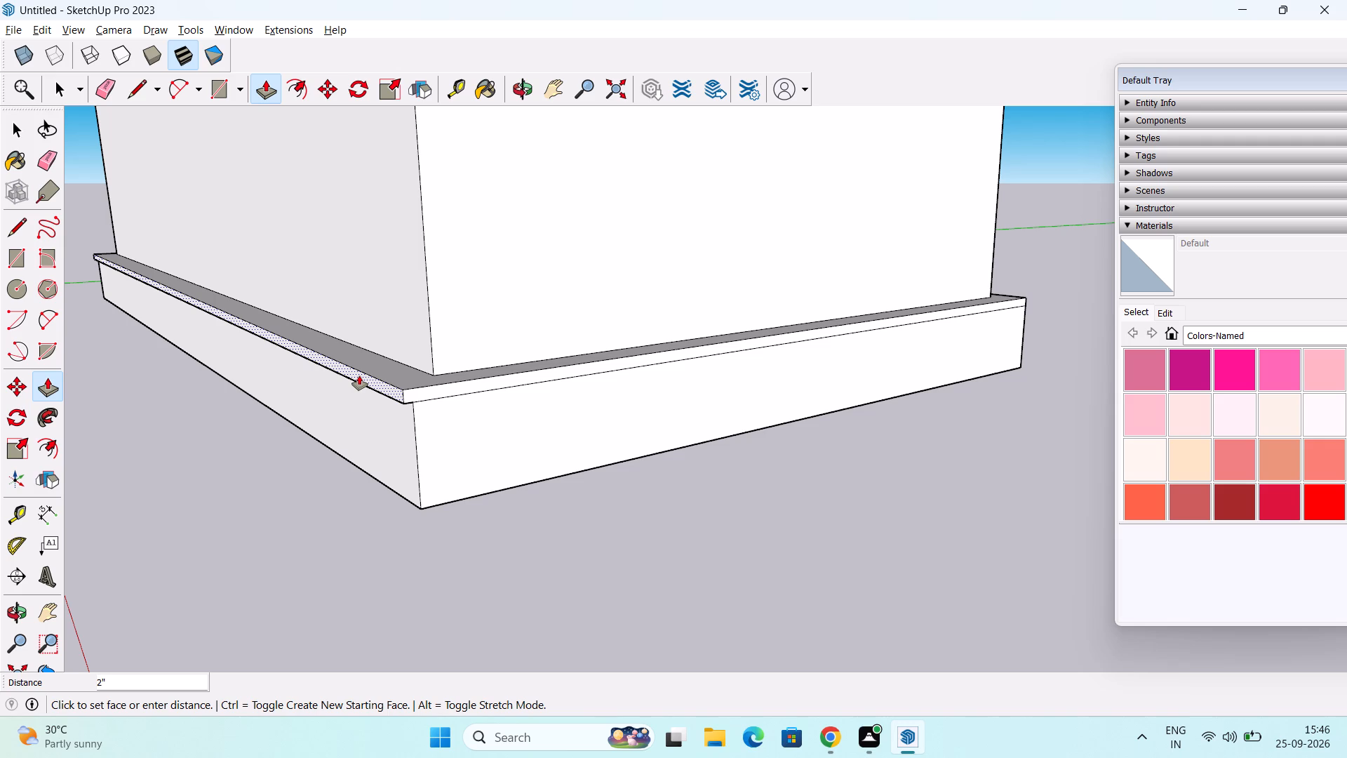
text(3")
key(Return)
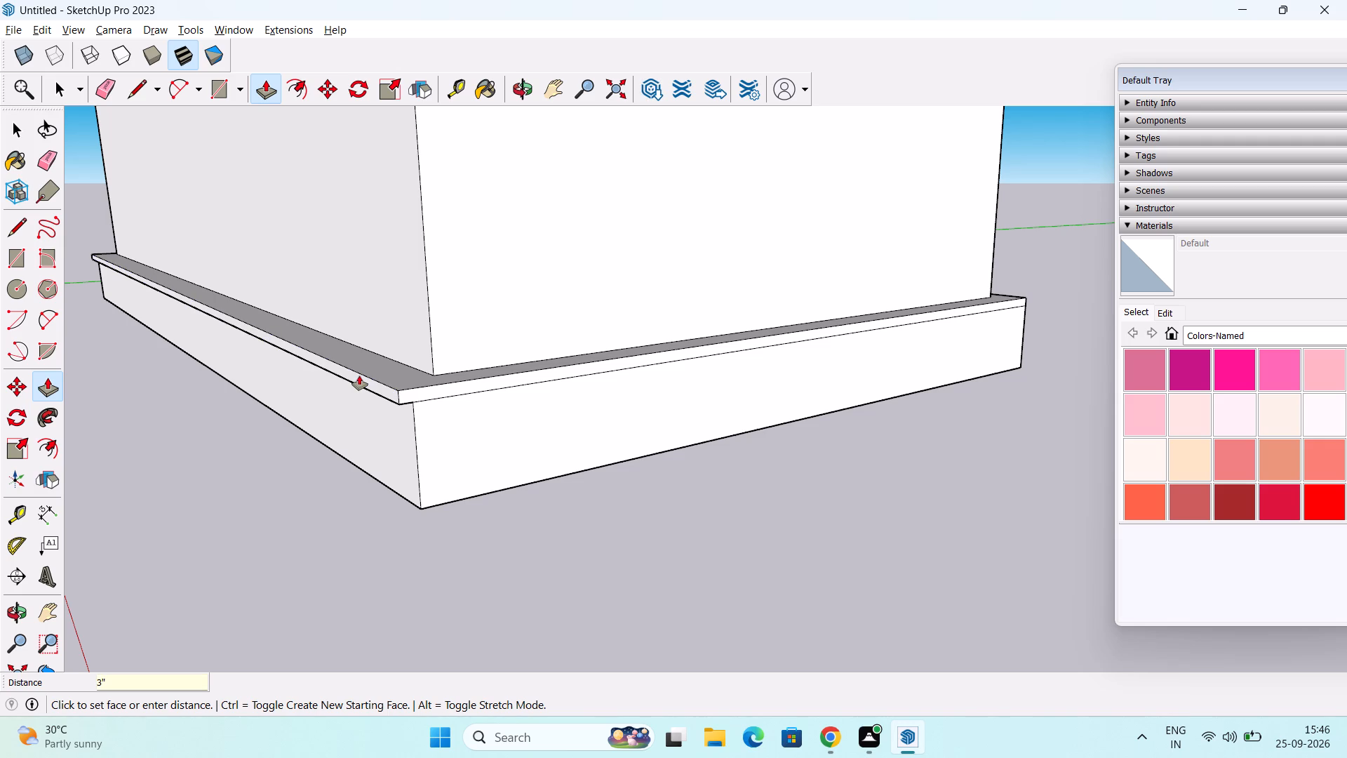
double_click(439, 387)
Delete the leftover edge segment on the underside of the projecting lip at the near corner.
middle_drag(457, 434, 483, 398)
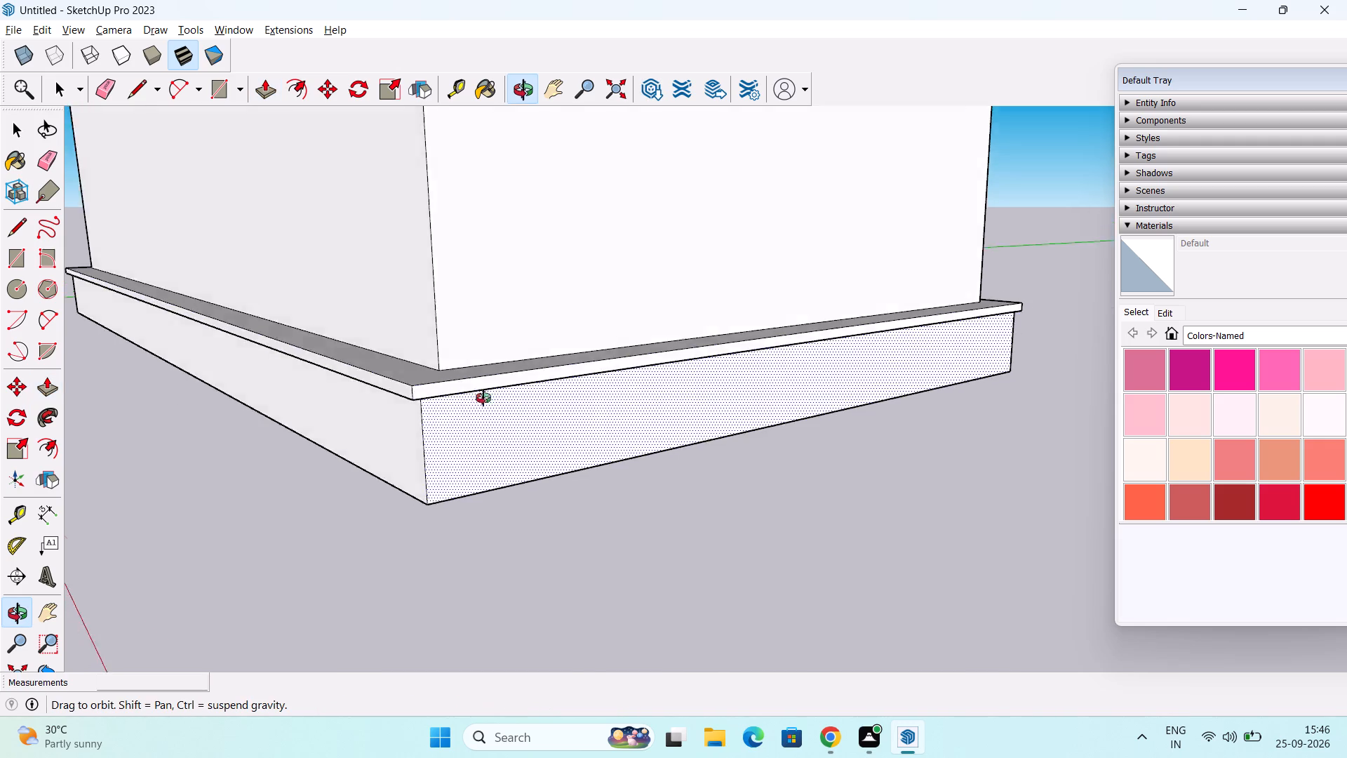
middle_drag(483, 398, 471, 326)
key(space)
scroll(439, 358, up, 3)
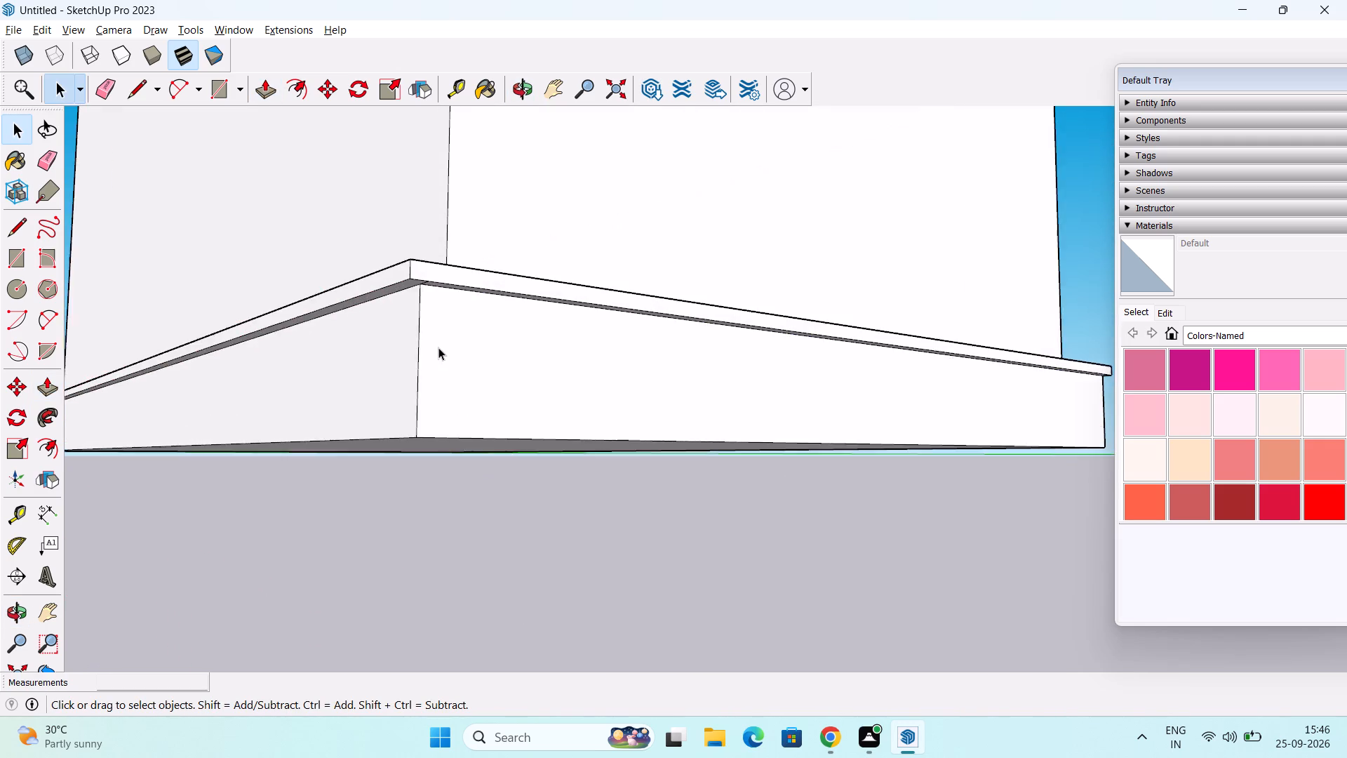
scroll(438, 347, up, 5)
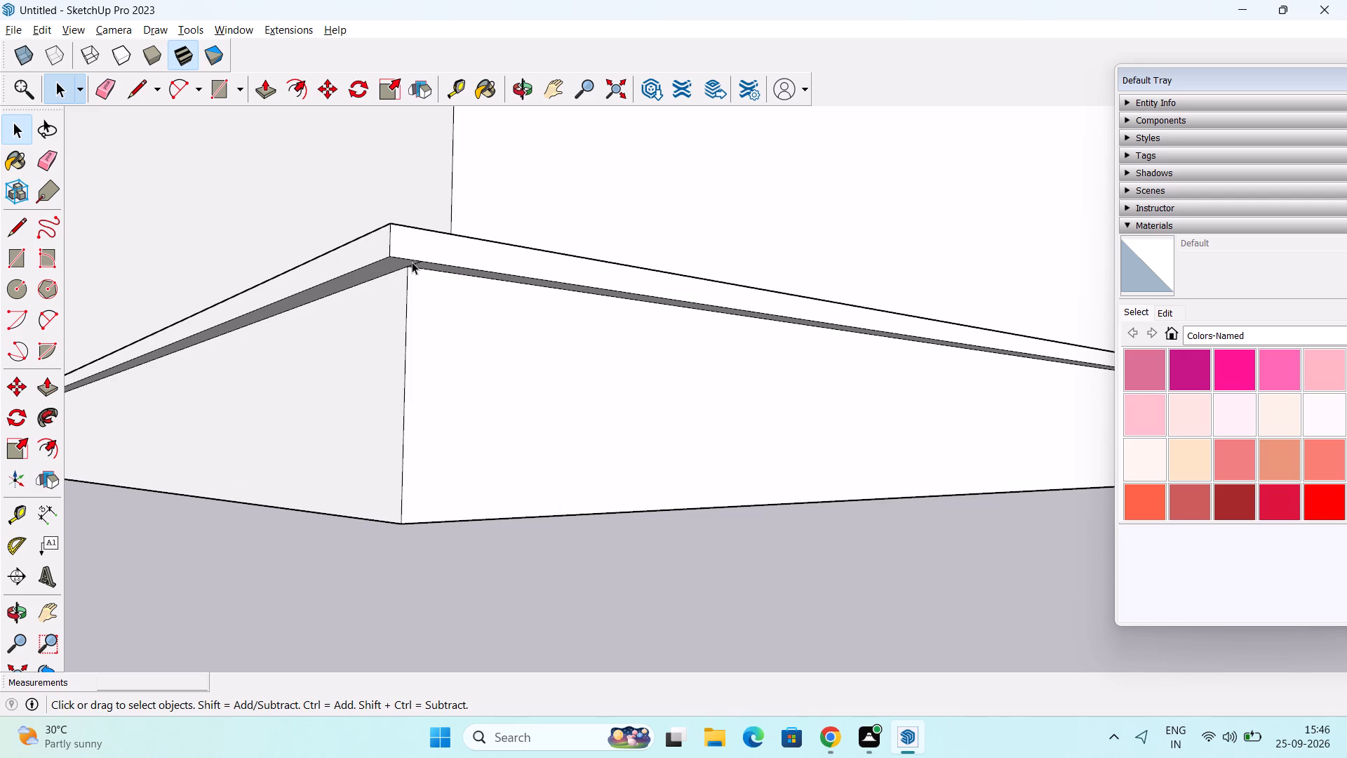
click(412, 265)
key(Delete)
Draw a vertical line about 19' 9" long up the building's long wall, from its base edge to its top edge.
scroll(420, 281, down, 11)
middle_drag(447, 307, 521, 443)
scroll(485, 378, down, 5)
shift+middle_drag(478, 352, 672, 411)
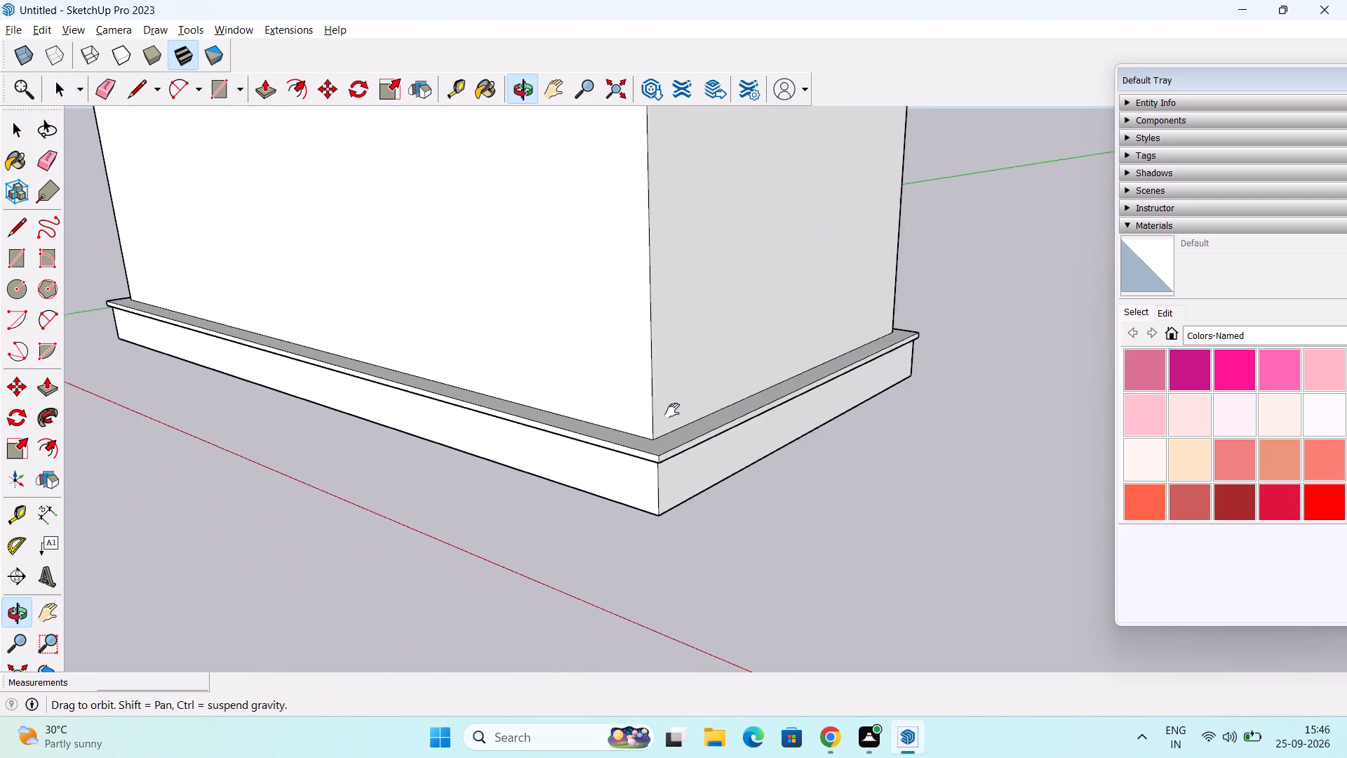
shift+middle_drag(672, 411, 873, 592)
scroll(763, 499, down, 2)
middle_drag(648, 522, 650, 519)
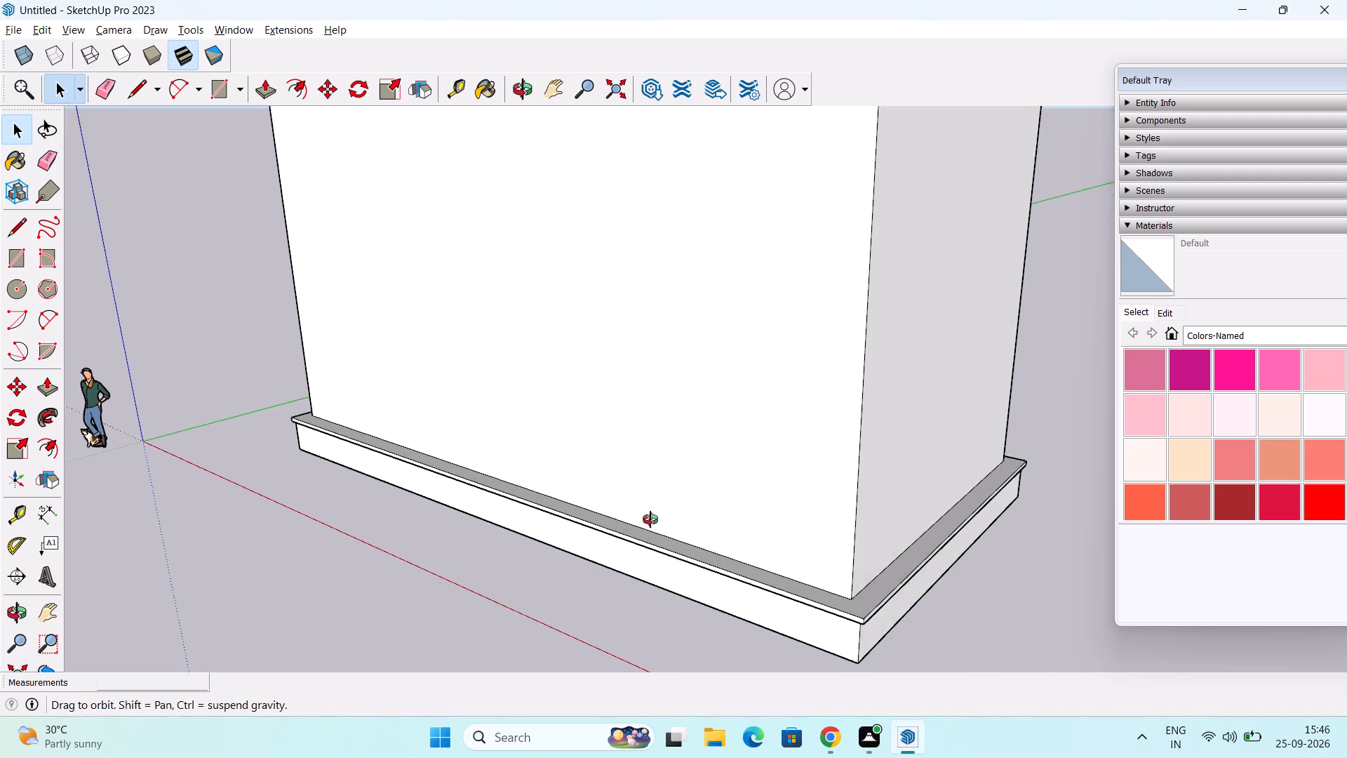
middle_drag(650, 519, 666, 502)
shift+middle_drag(665, 463, 626, 516)
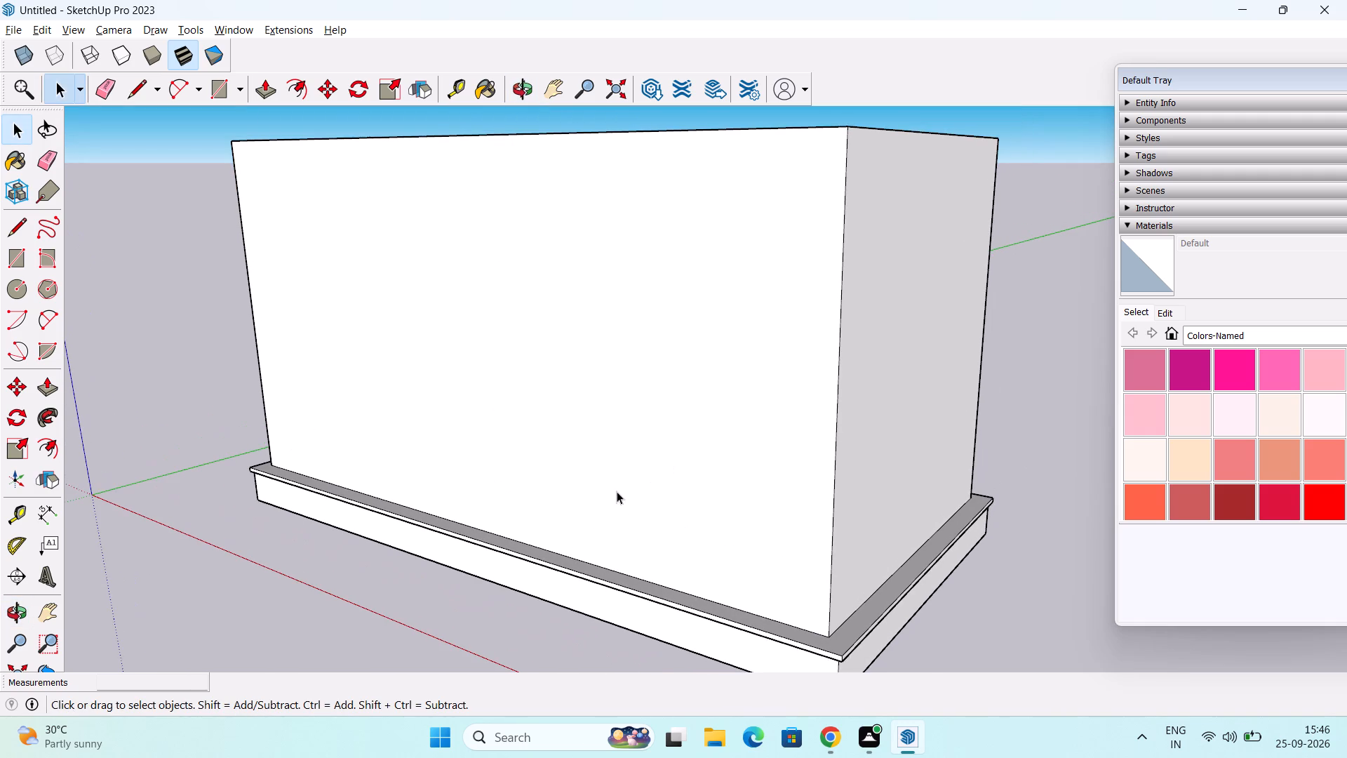
key(i)
key(l)
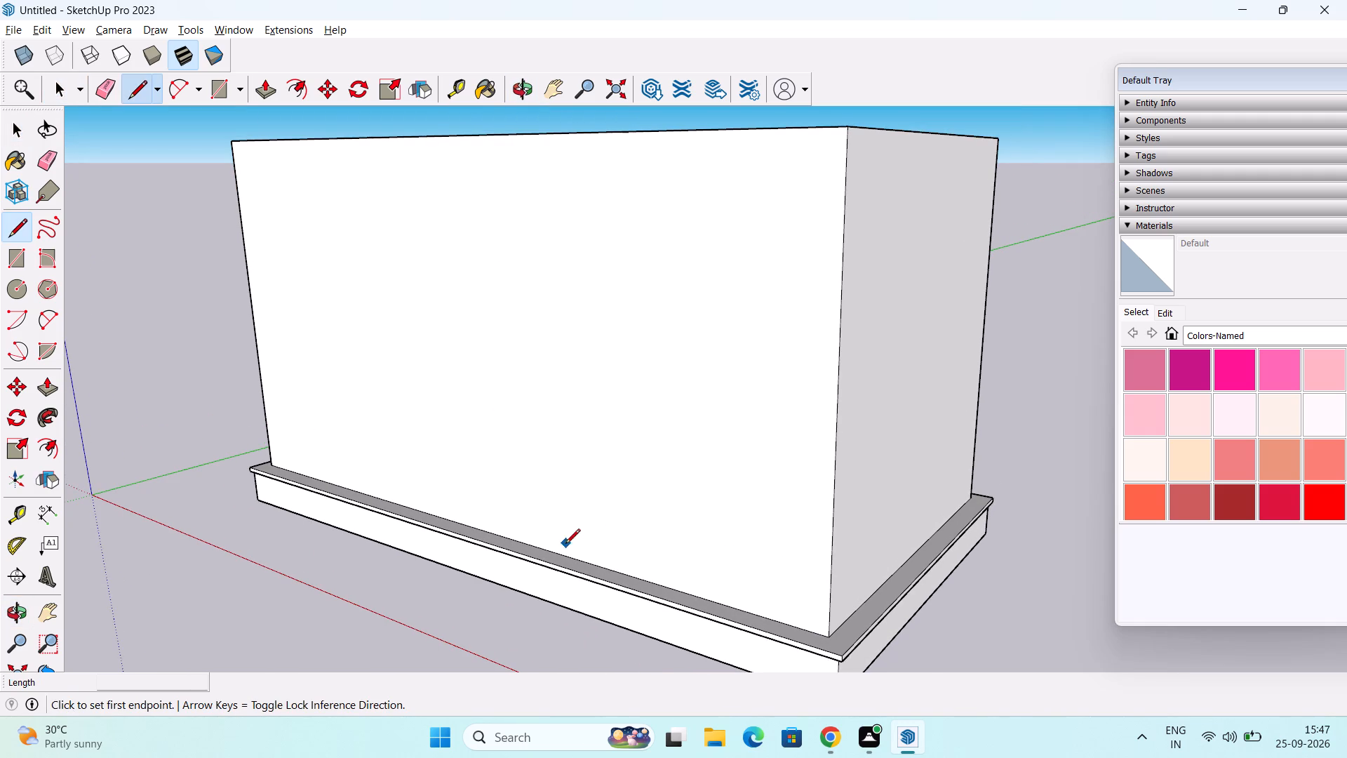
click(489, 528)
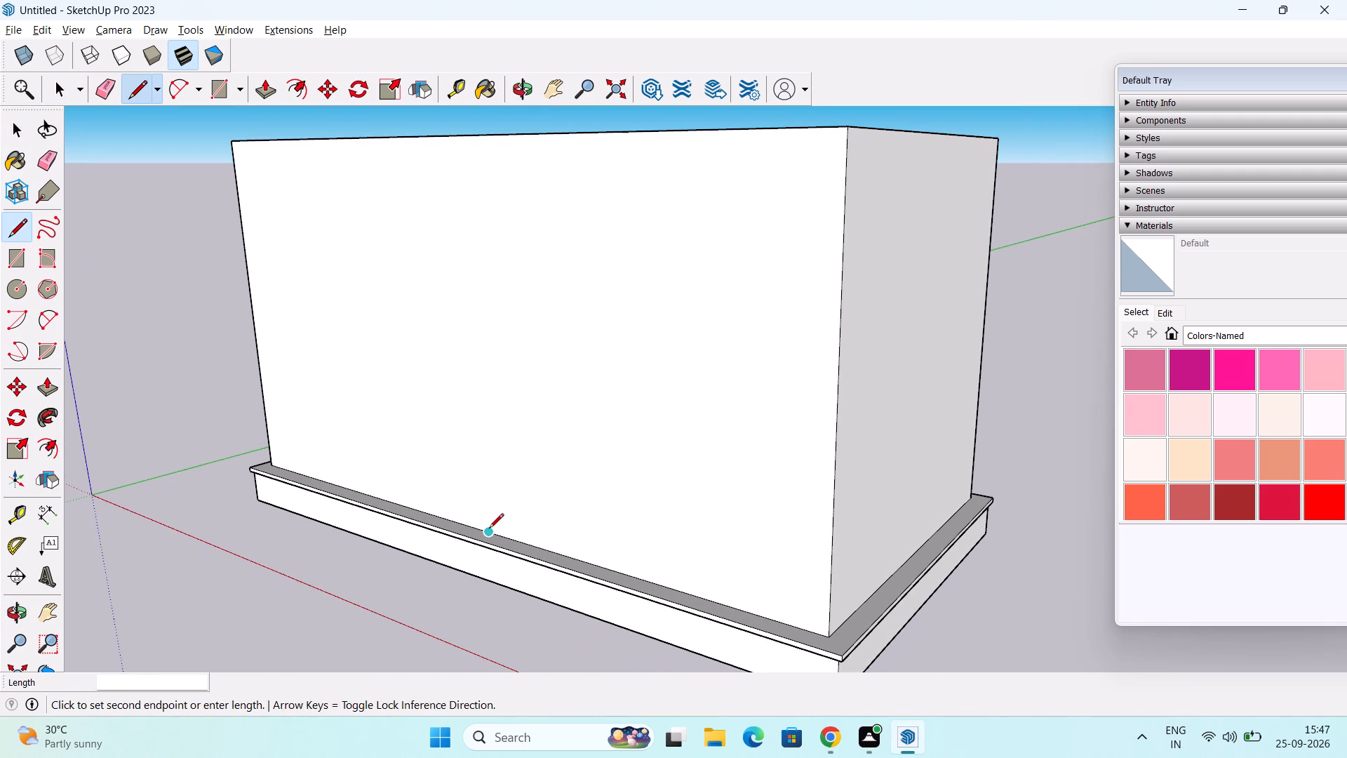
click(462, 136)
key(Escape)
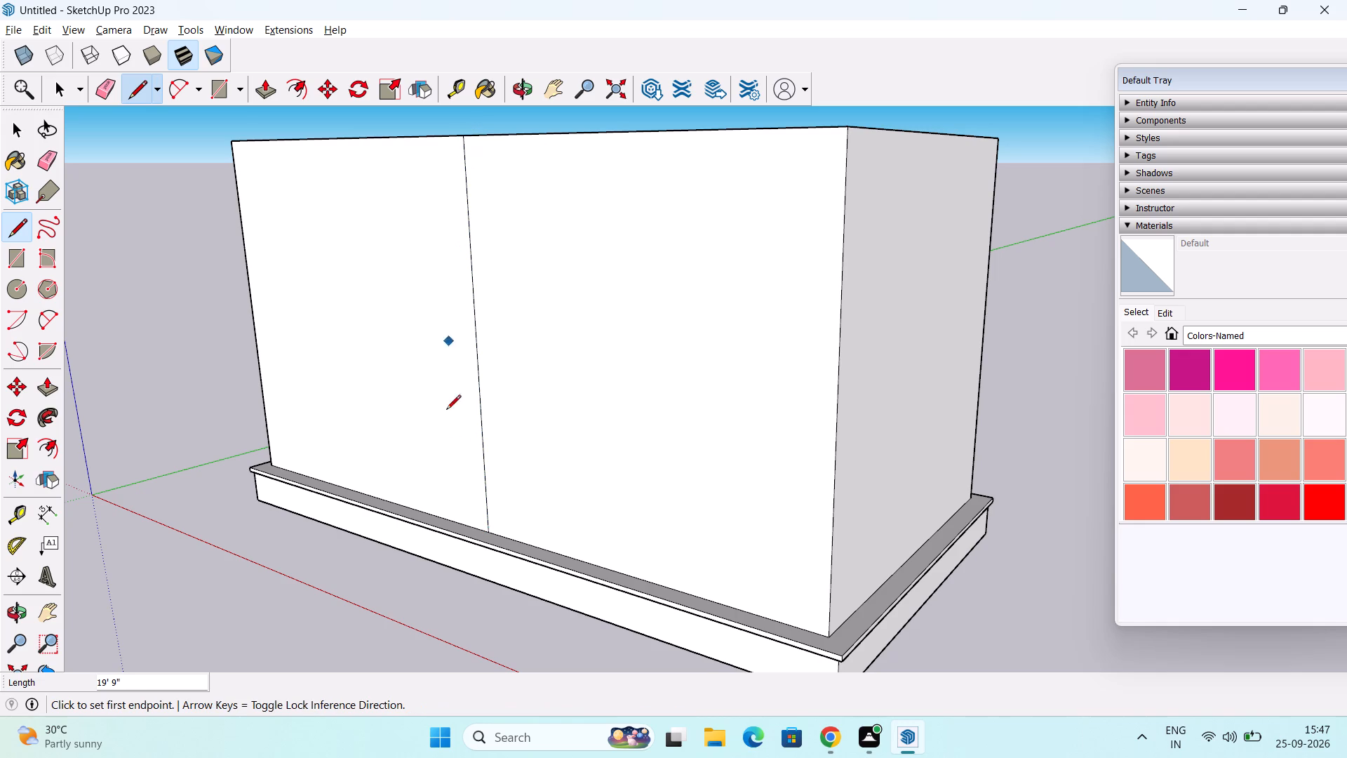
key(space)
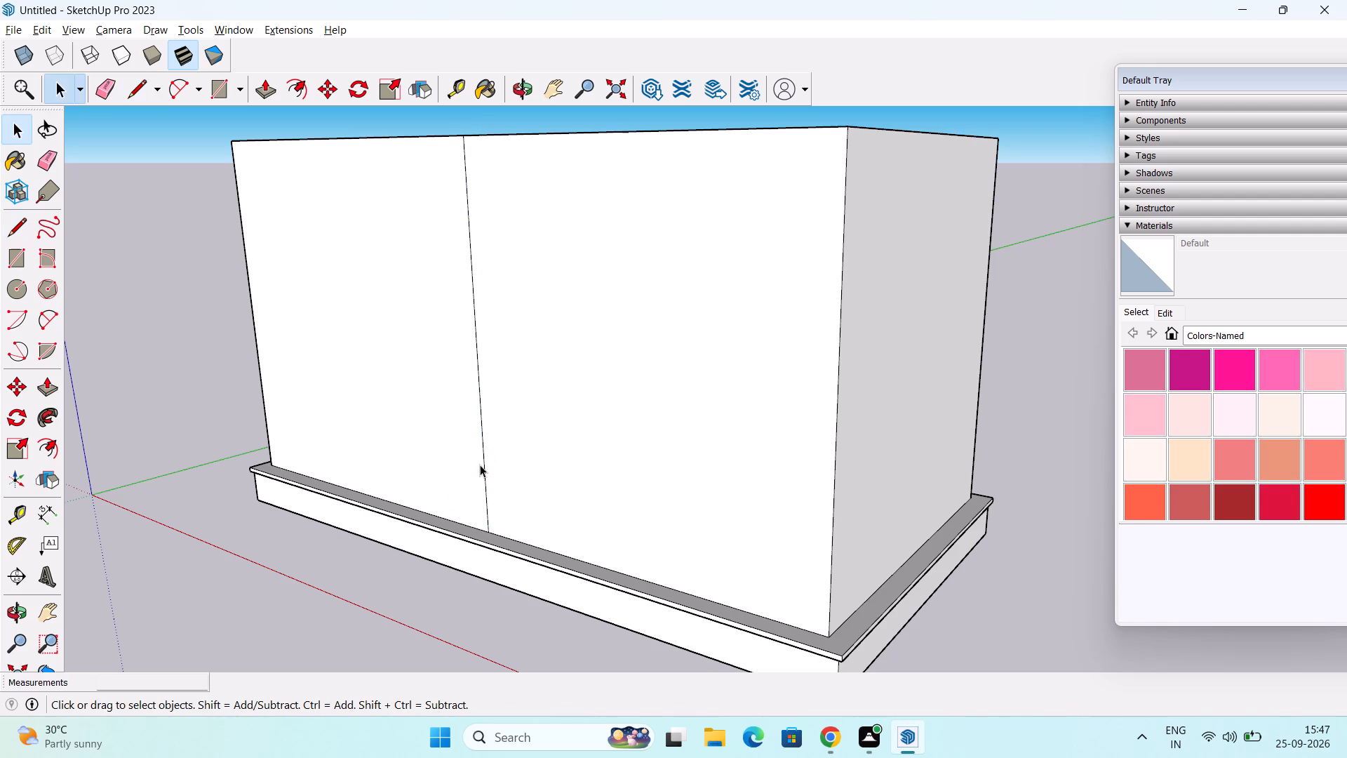
Copy the vertical dividing line 5' along the long wall toward the near corner.
click(484, 460)
key(m)
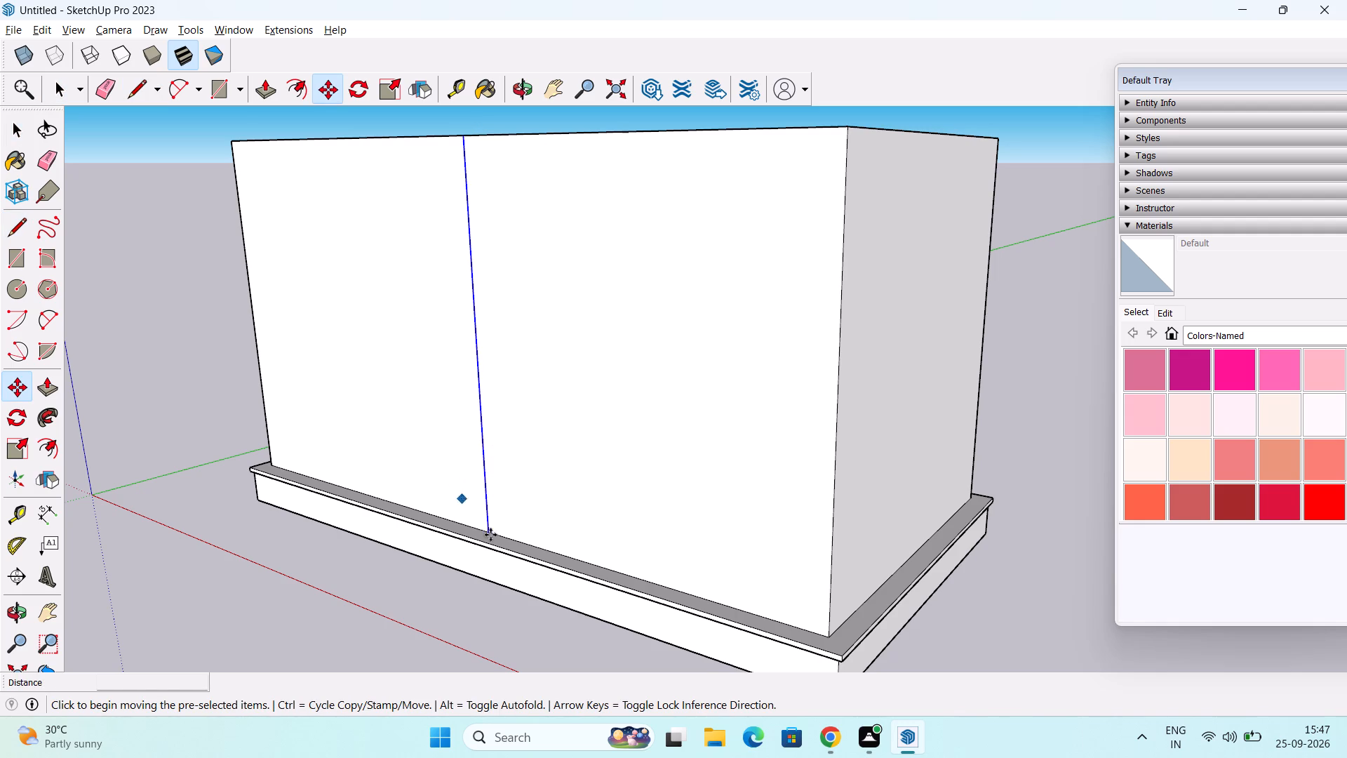
click(487, 536)
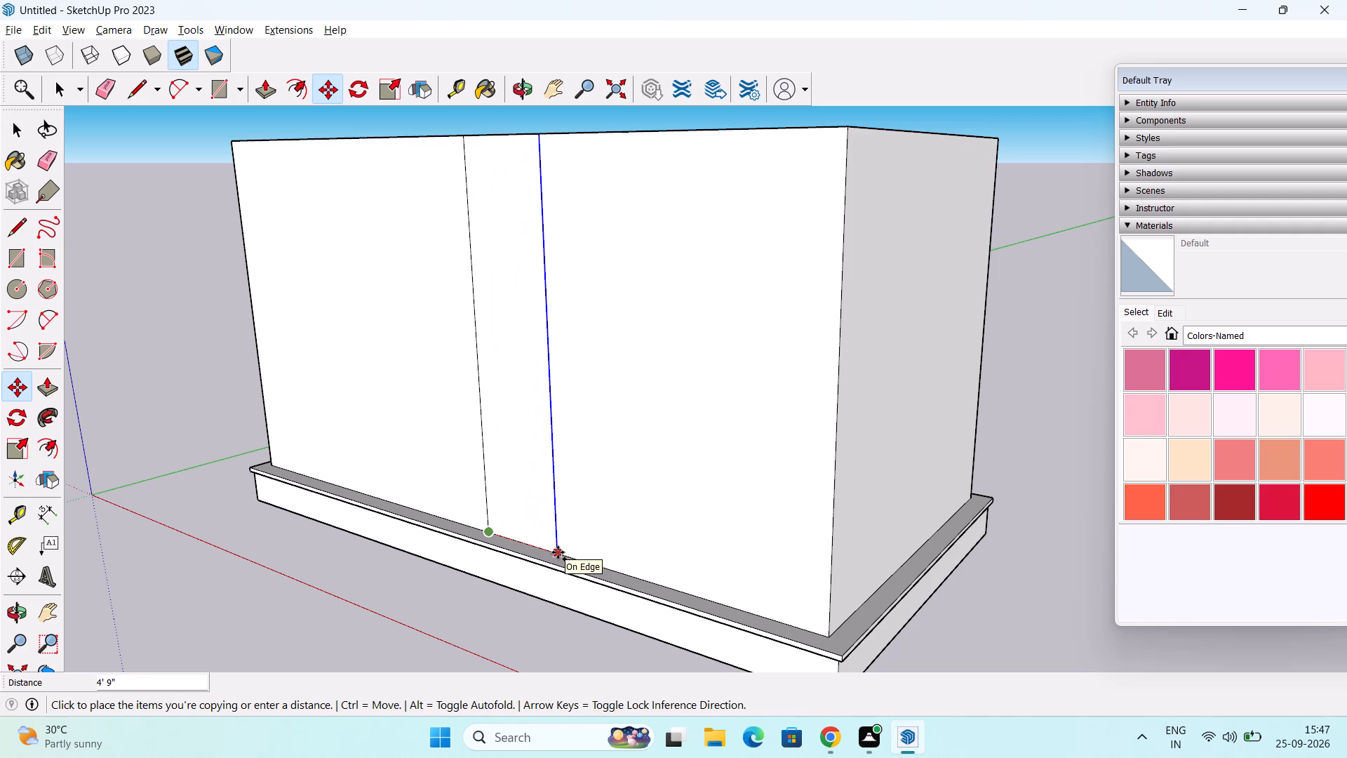
text(5')
key(Return)
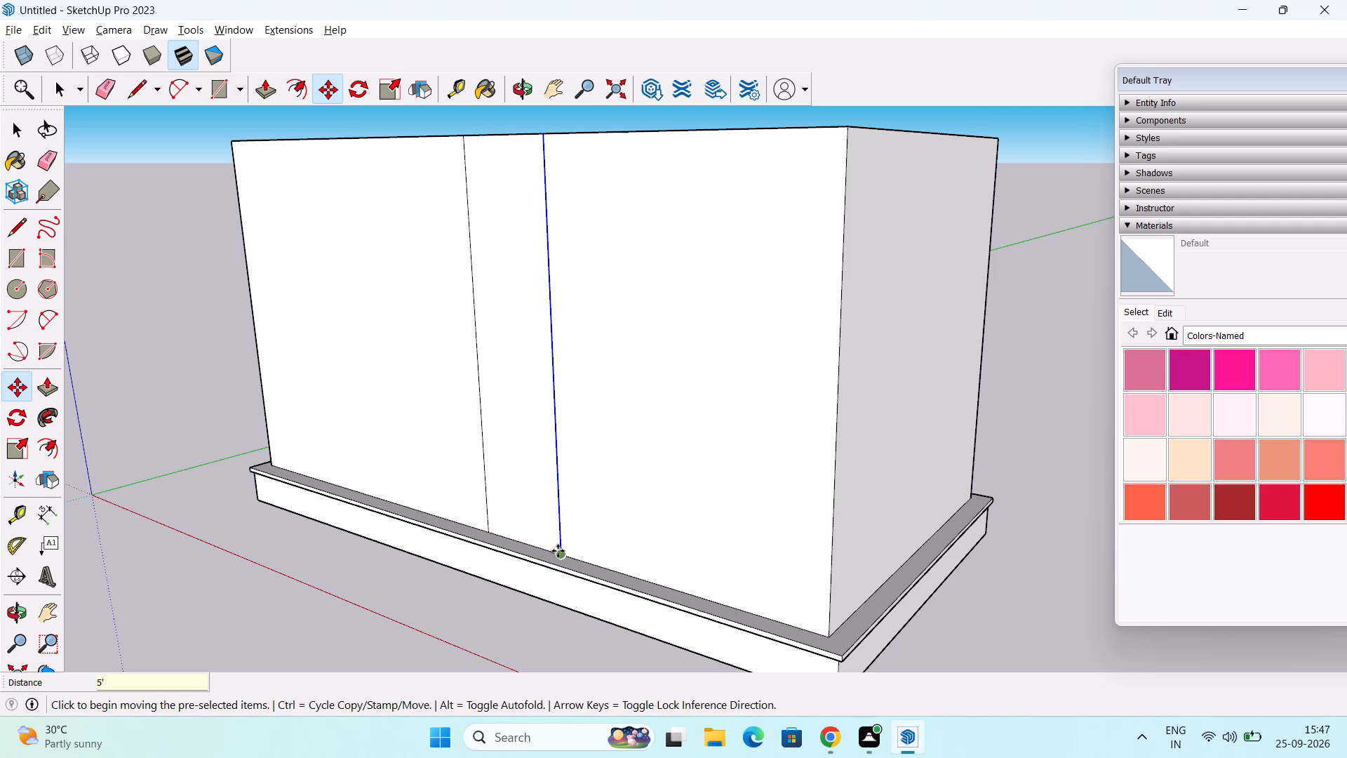
Copy the new dividing line 10' back along the wall's base, past the original line toward the far corner.
click(561, 552)
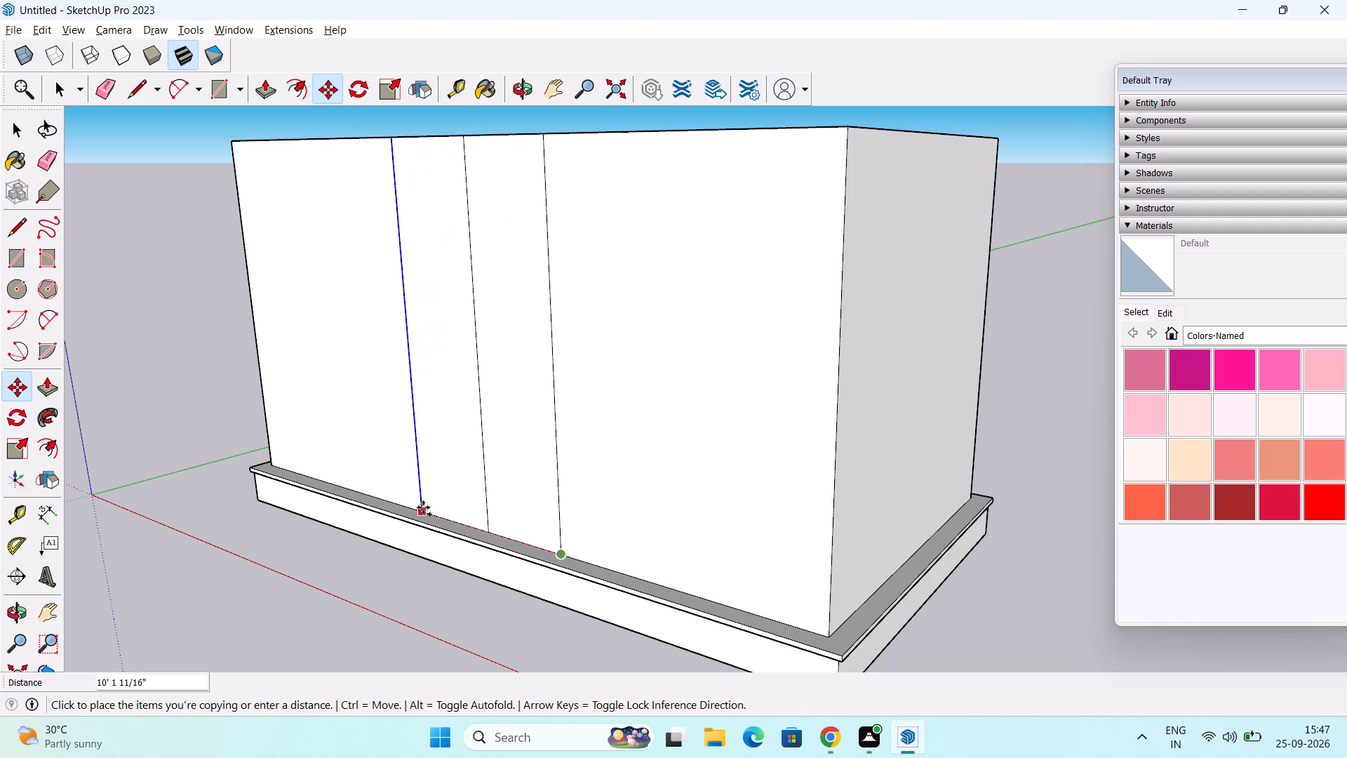
text(10')
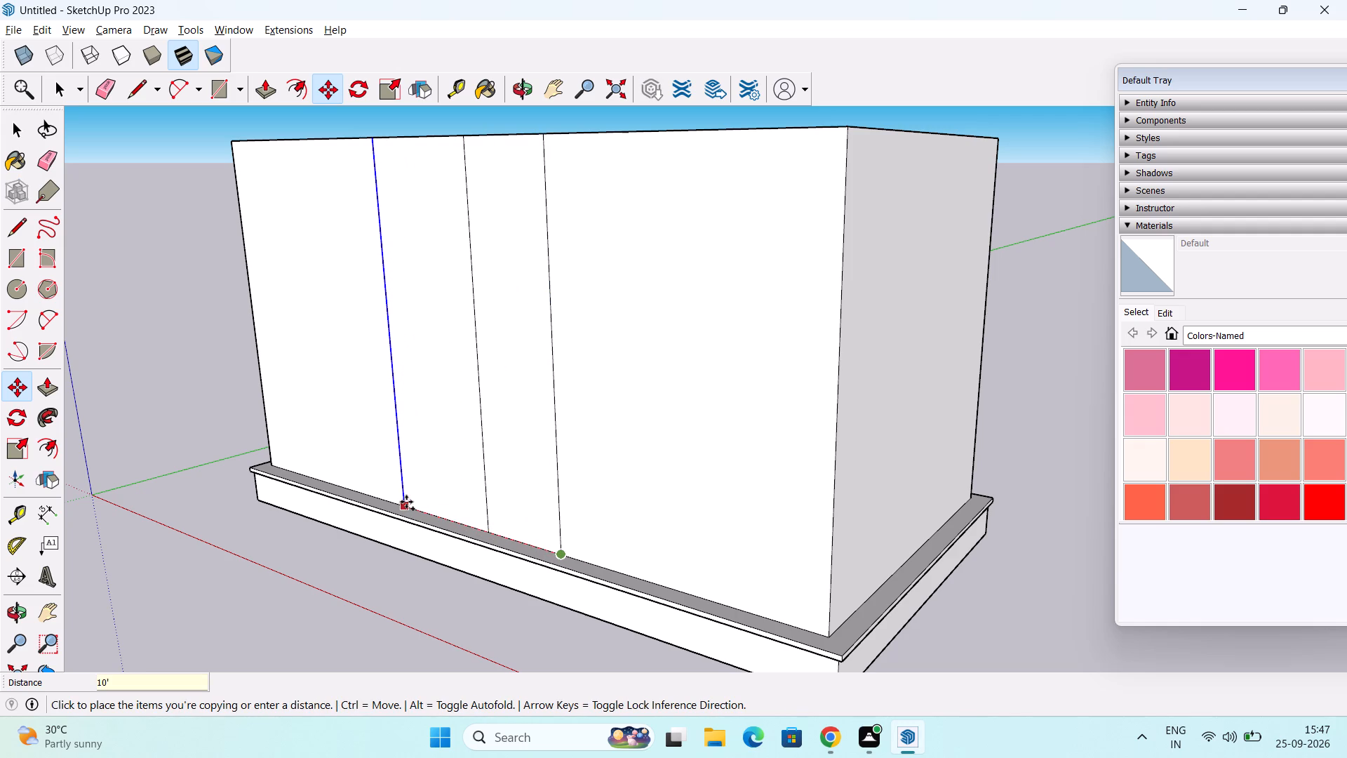
key(Return)
key(space)
Draw a window rectangle about 6' 5" high and 4' wide near the long wall's top, just beyond the dividing line closest to the near corner.
scroll(418, 505, down, 3)
middle_drag(464, 478, 498, 444)
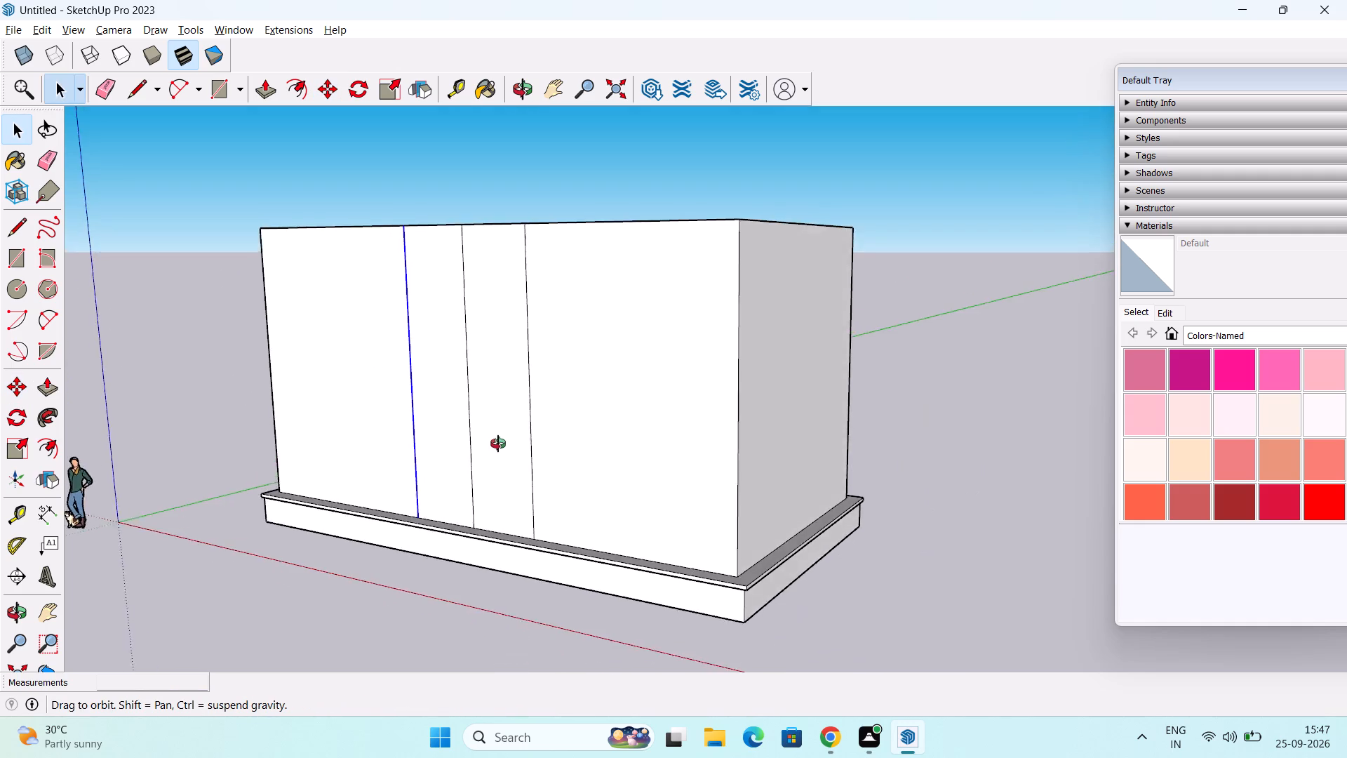
middle_drag(498, 444, 498, 454)
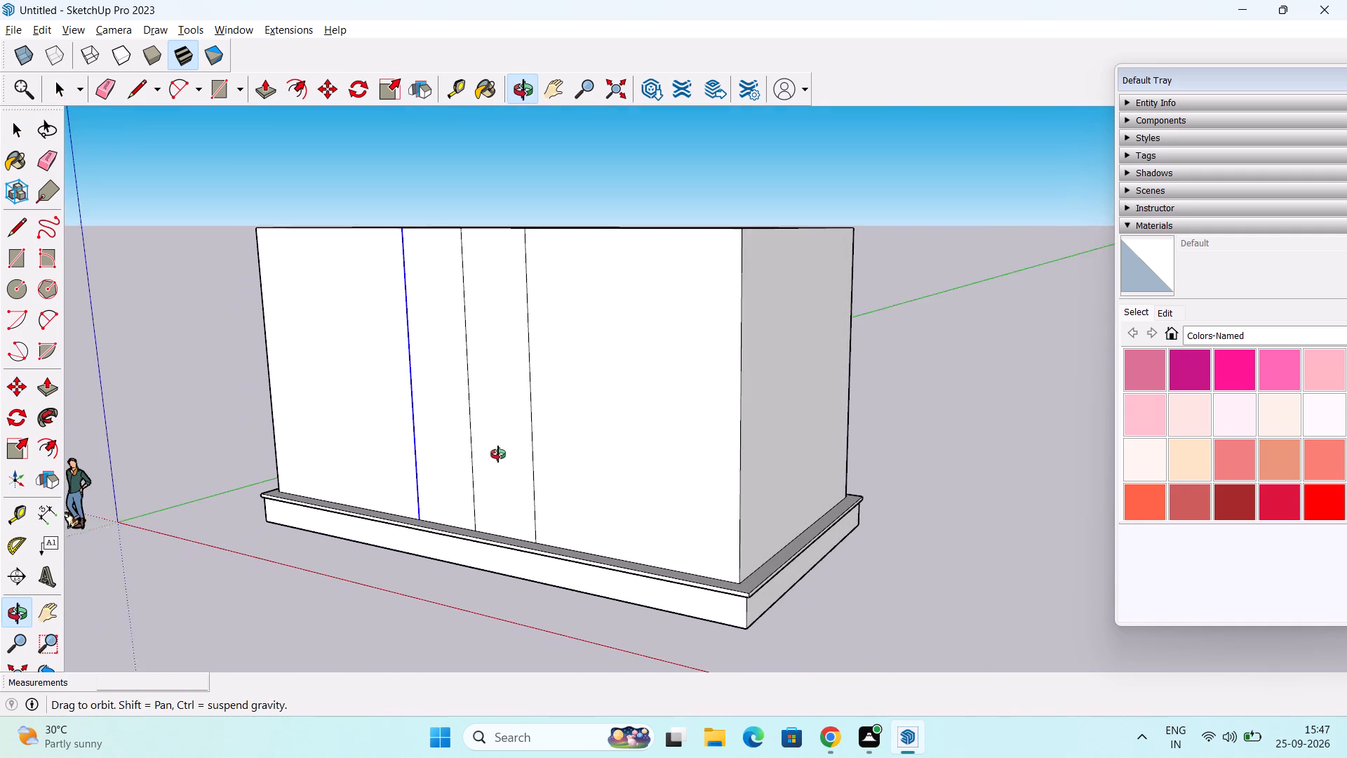
middle_drag(498, 454, 487, 456)
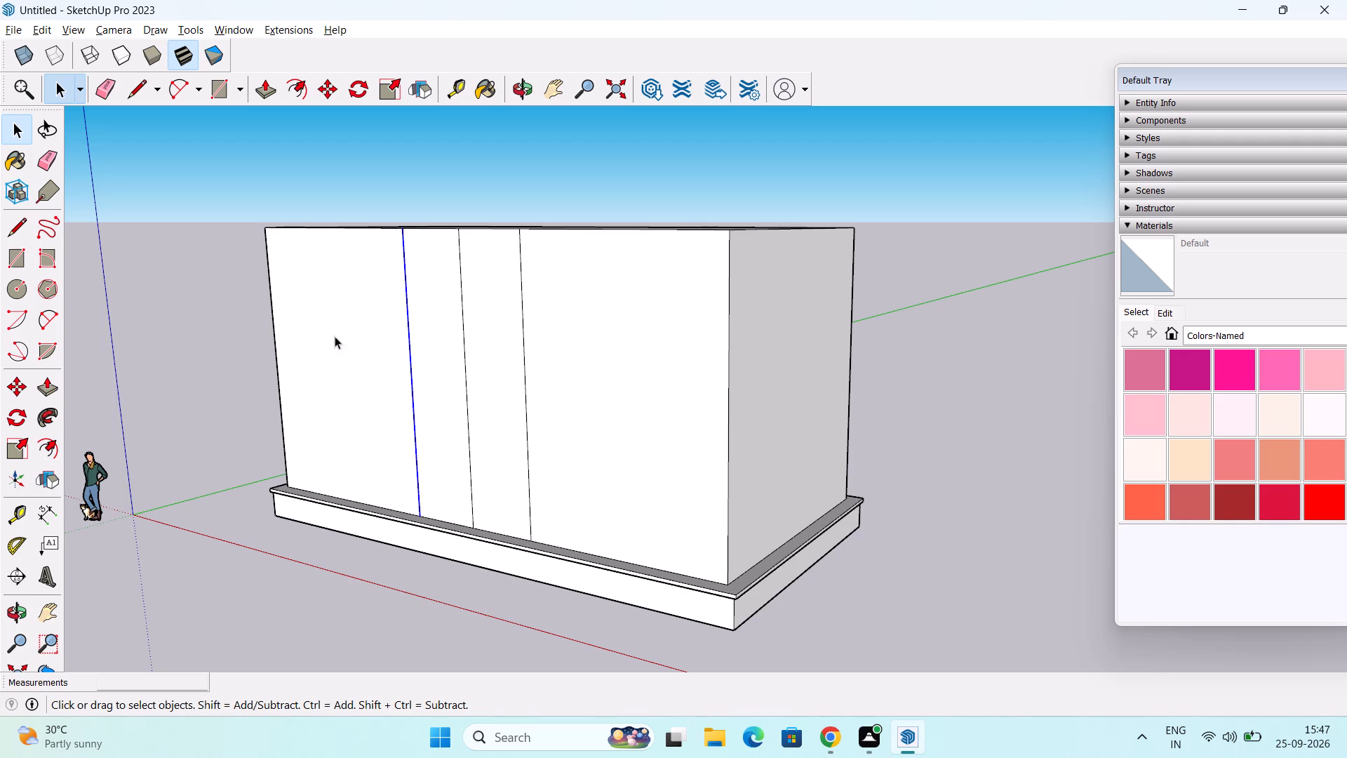
scroll(319, 299, down, 1)
middle_drag(504, 426, 601, 434)
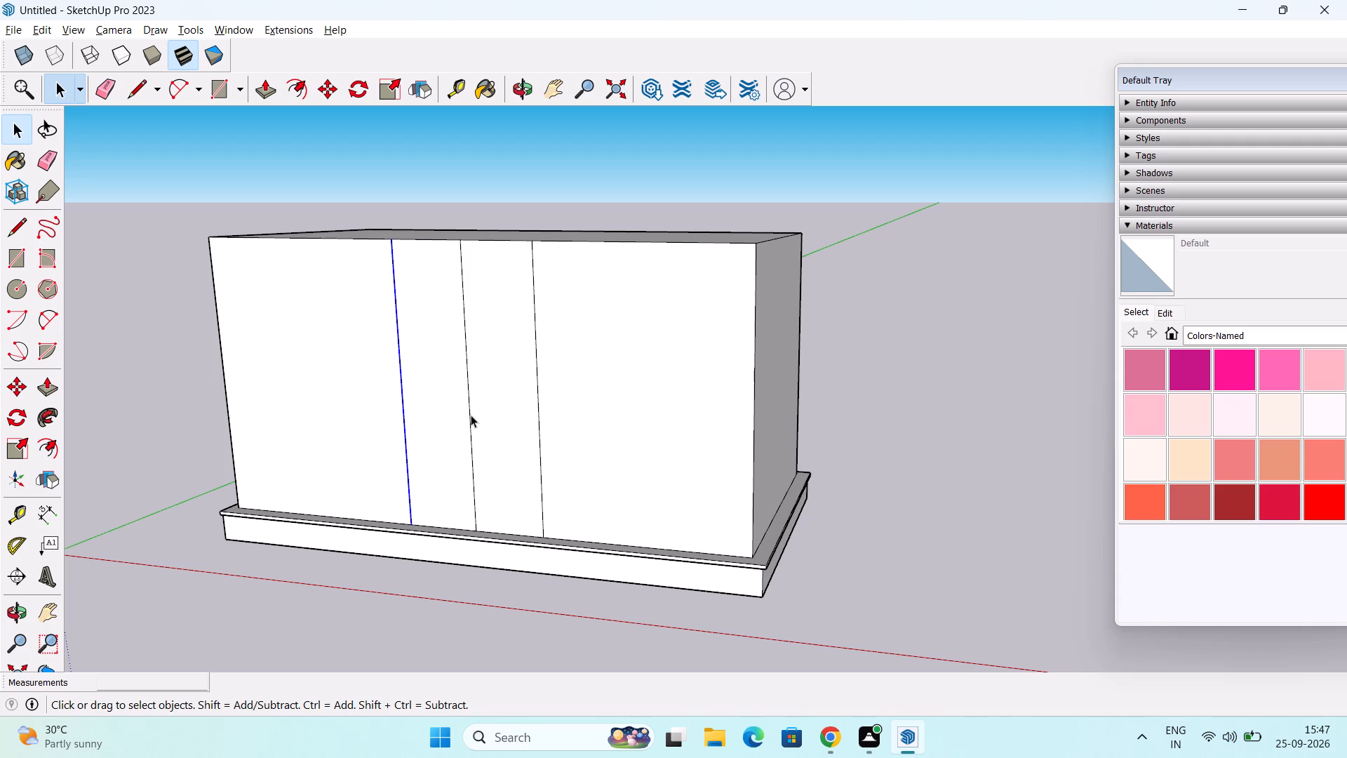
scroll(514, 418, down, 2)
middle_drag(550, 420, 495, 422)
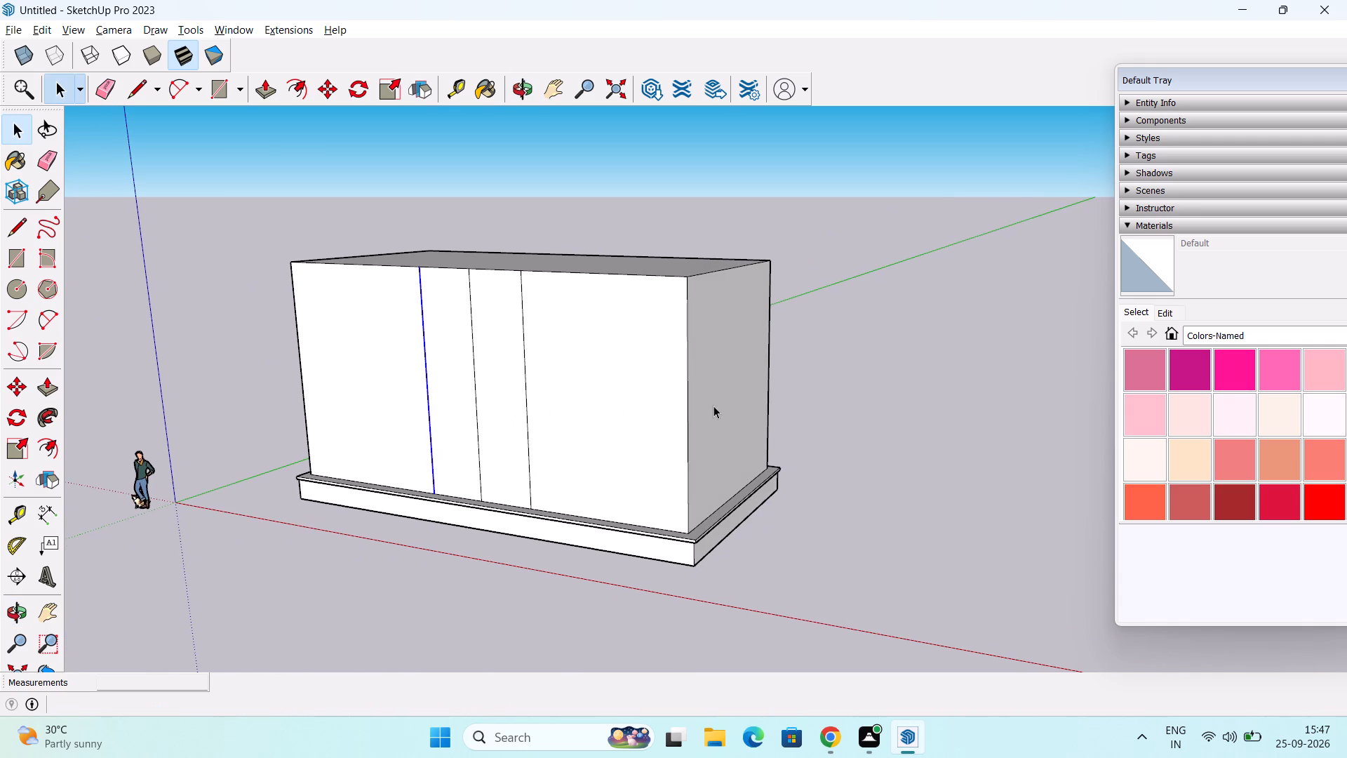
shift+middle_drag(709, 407, 577, 453)
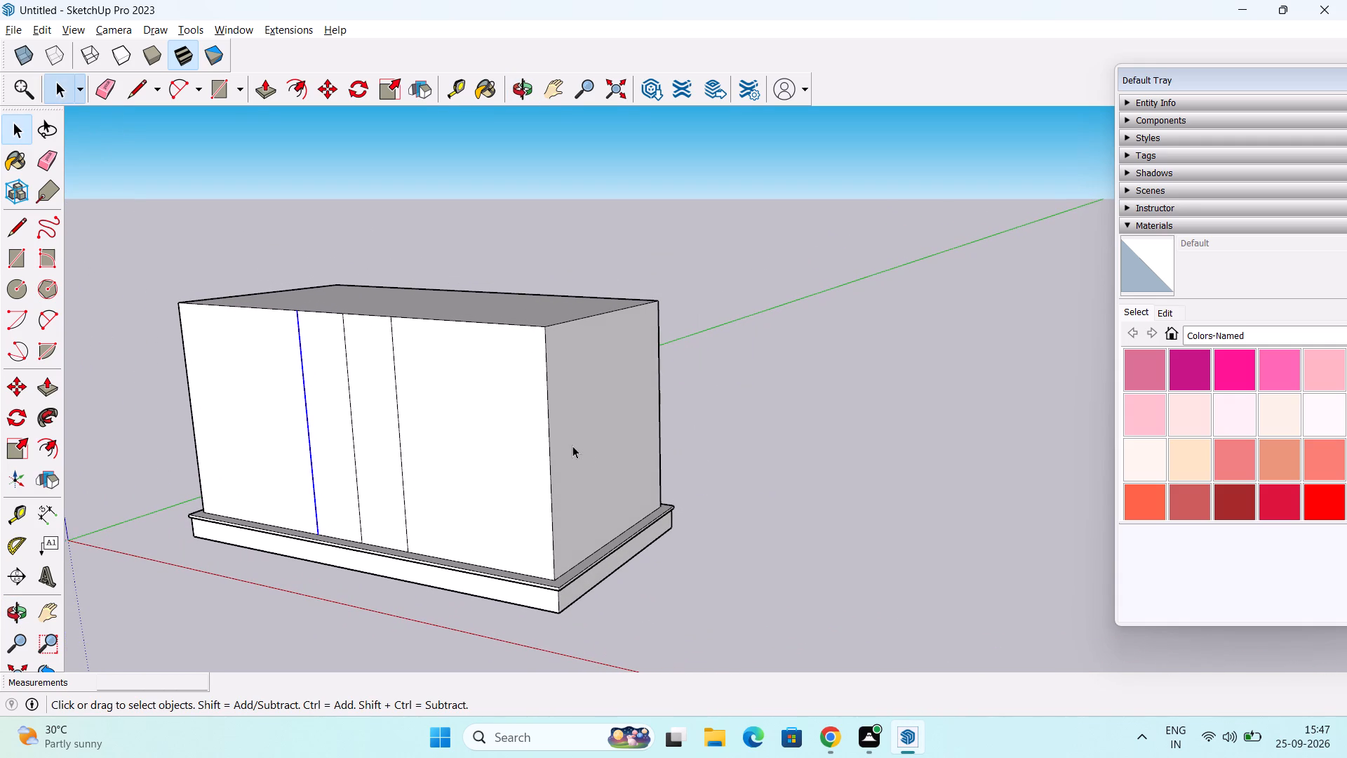
scroll(441, 461, up, 2)
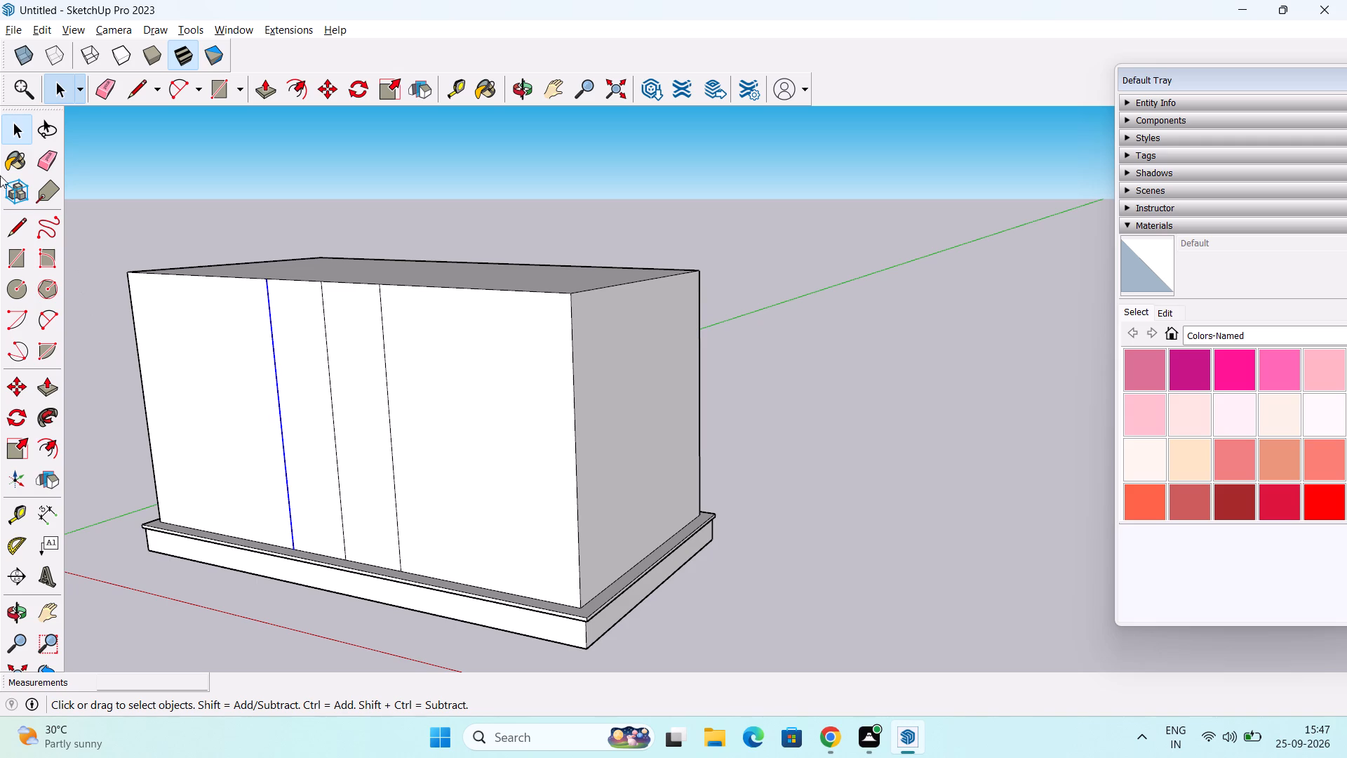
click(21, 258)
middle_drag(465, 383, 568, 328)
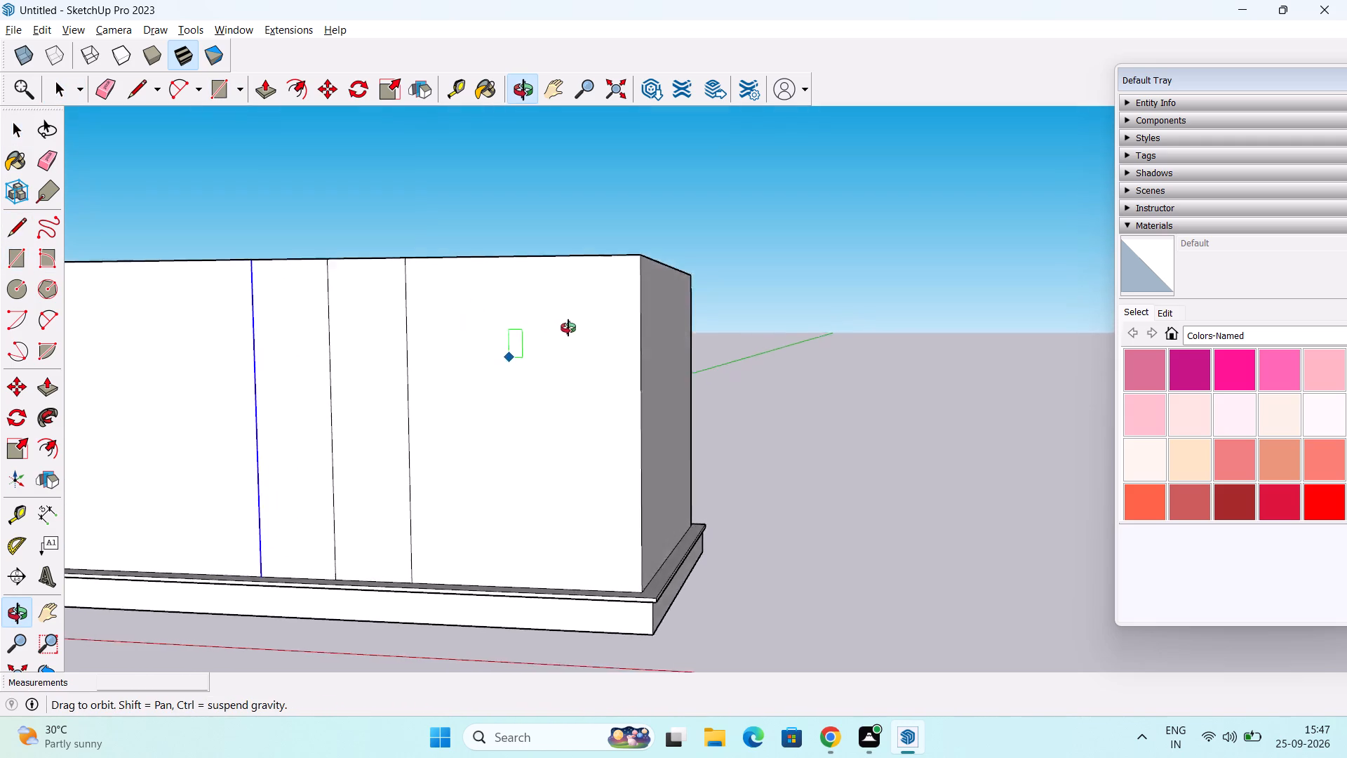
middle_drag(568, 328, 594, 319)
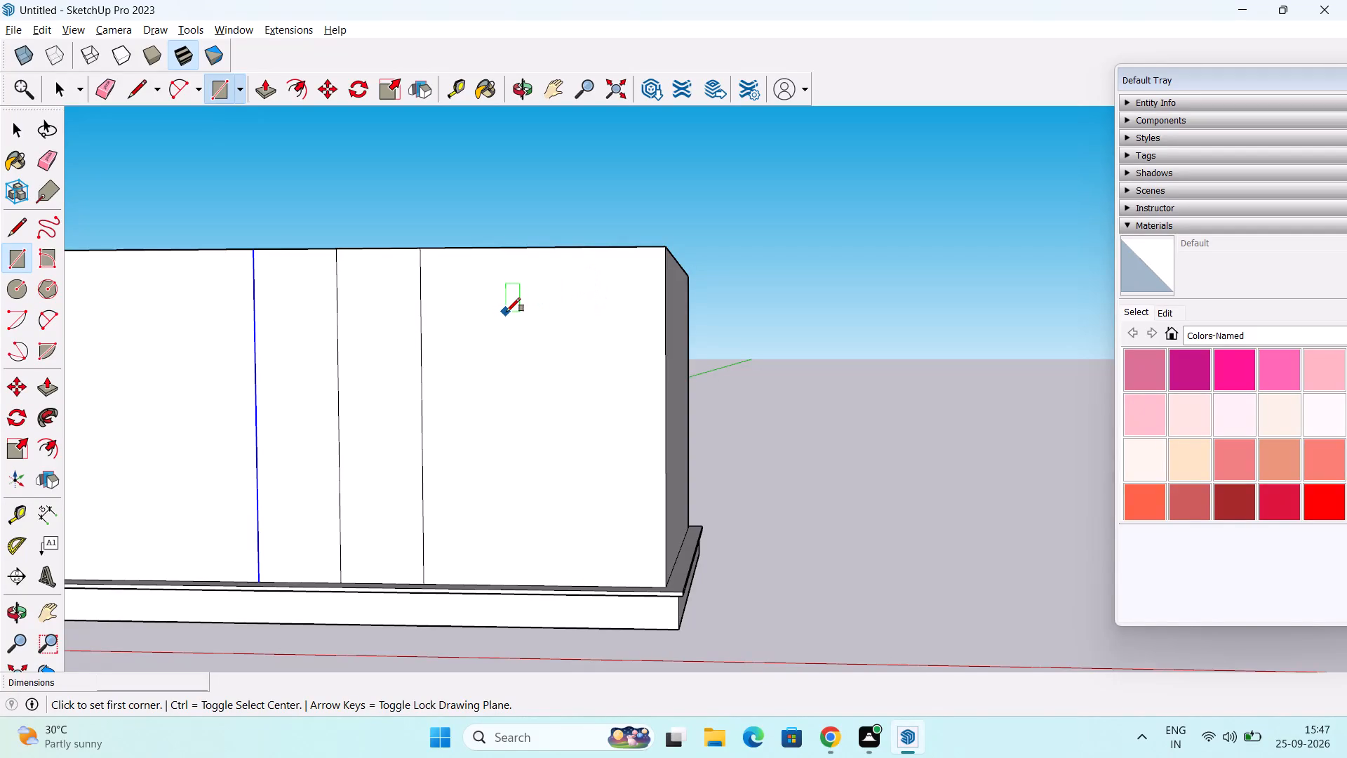
middle_drag(508, 312, 549, 331)
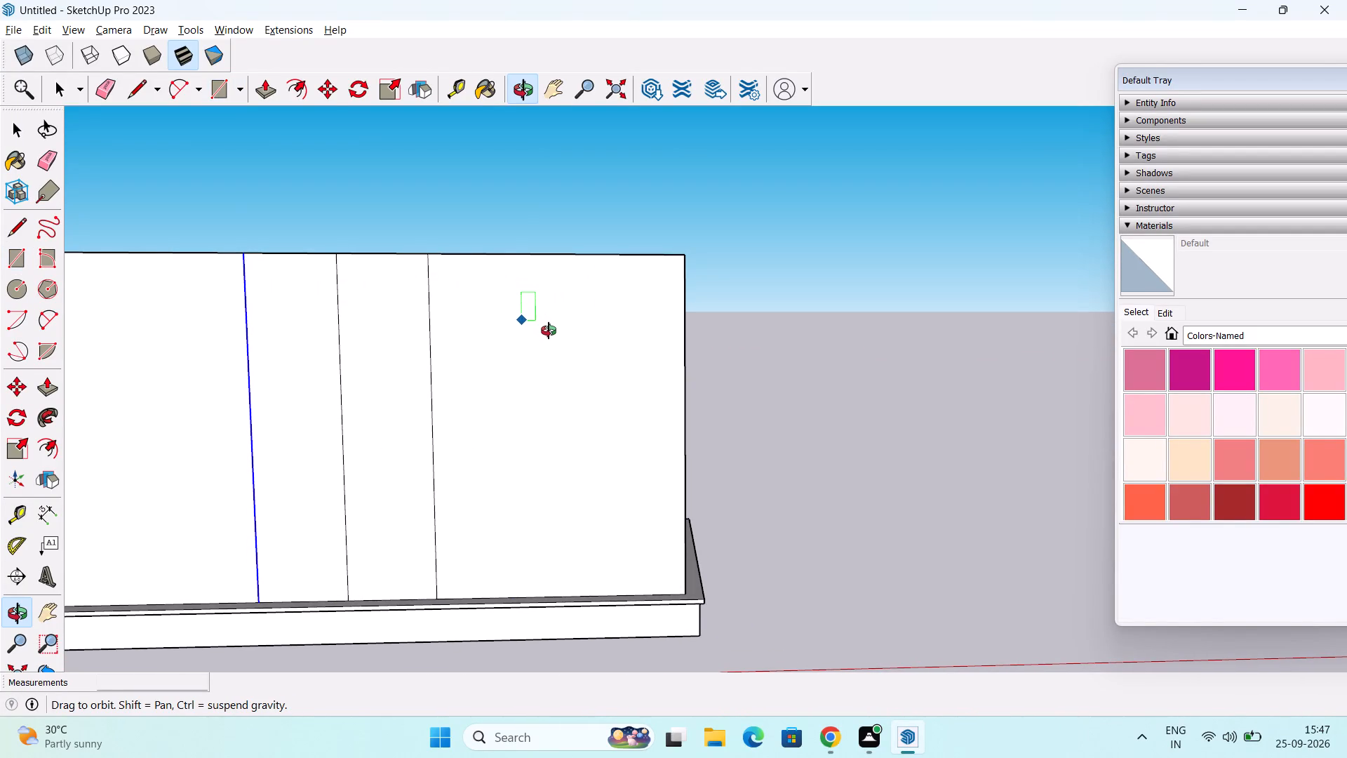
middle_drag(549, 331, 549, 331)
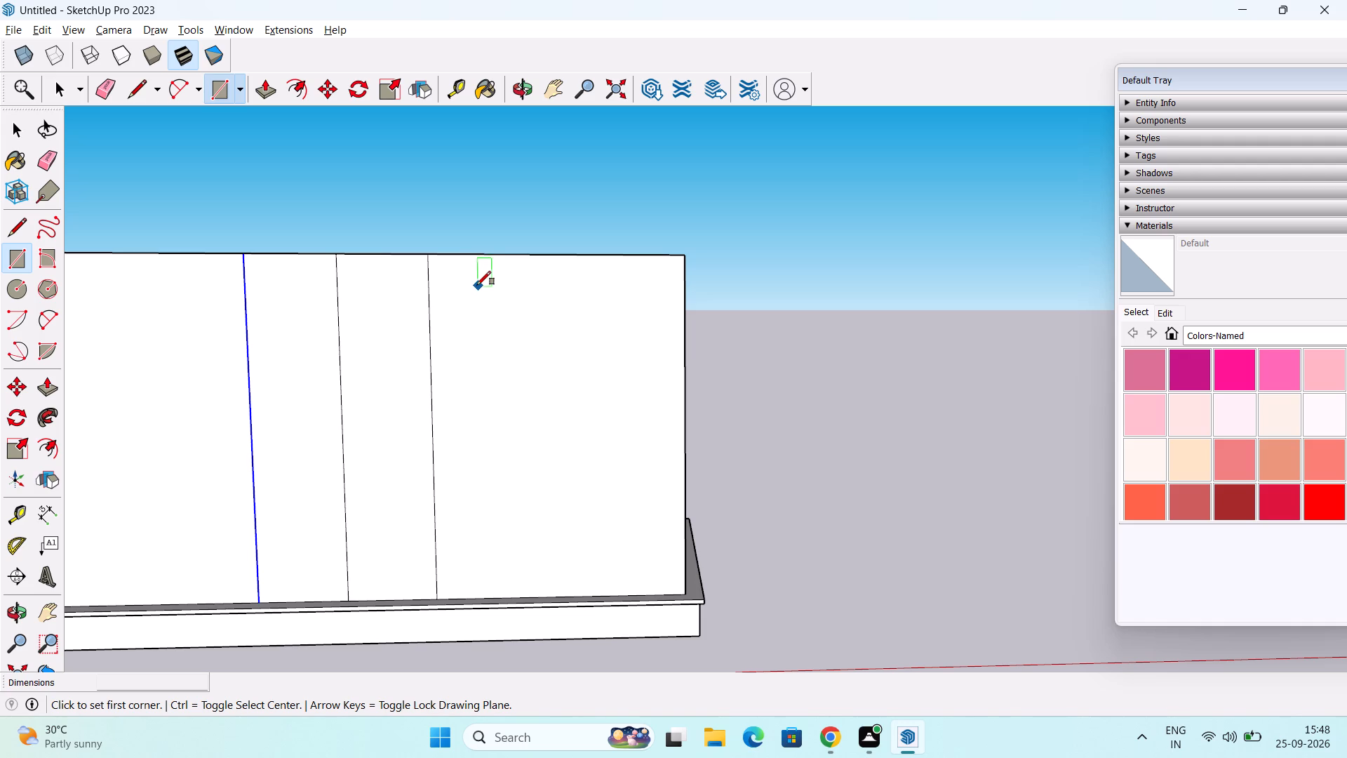
click(469, 282)
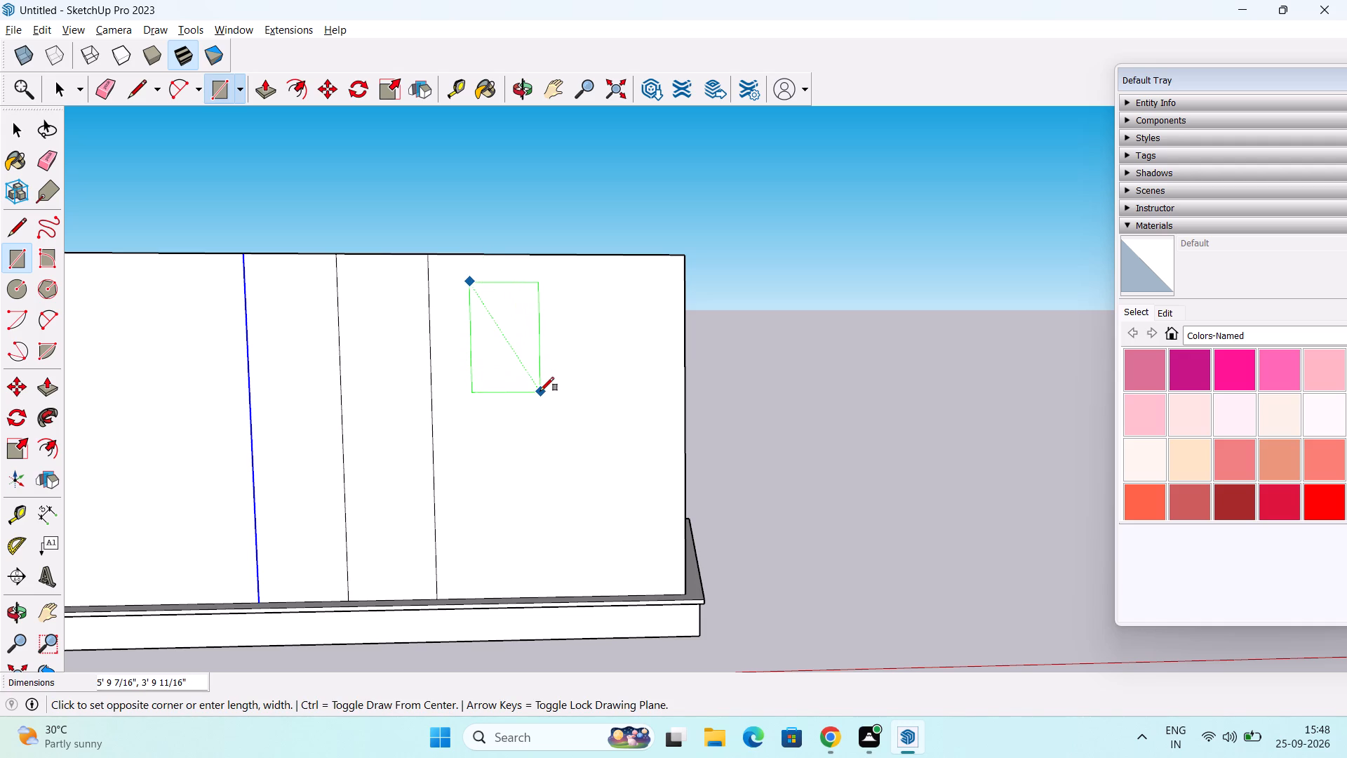
click(542, 393)
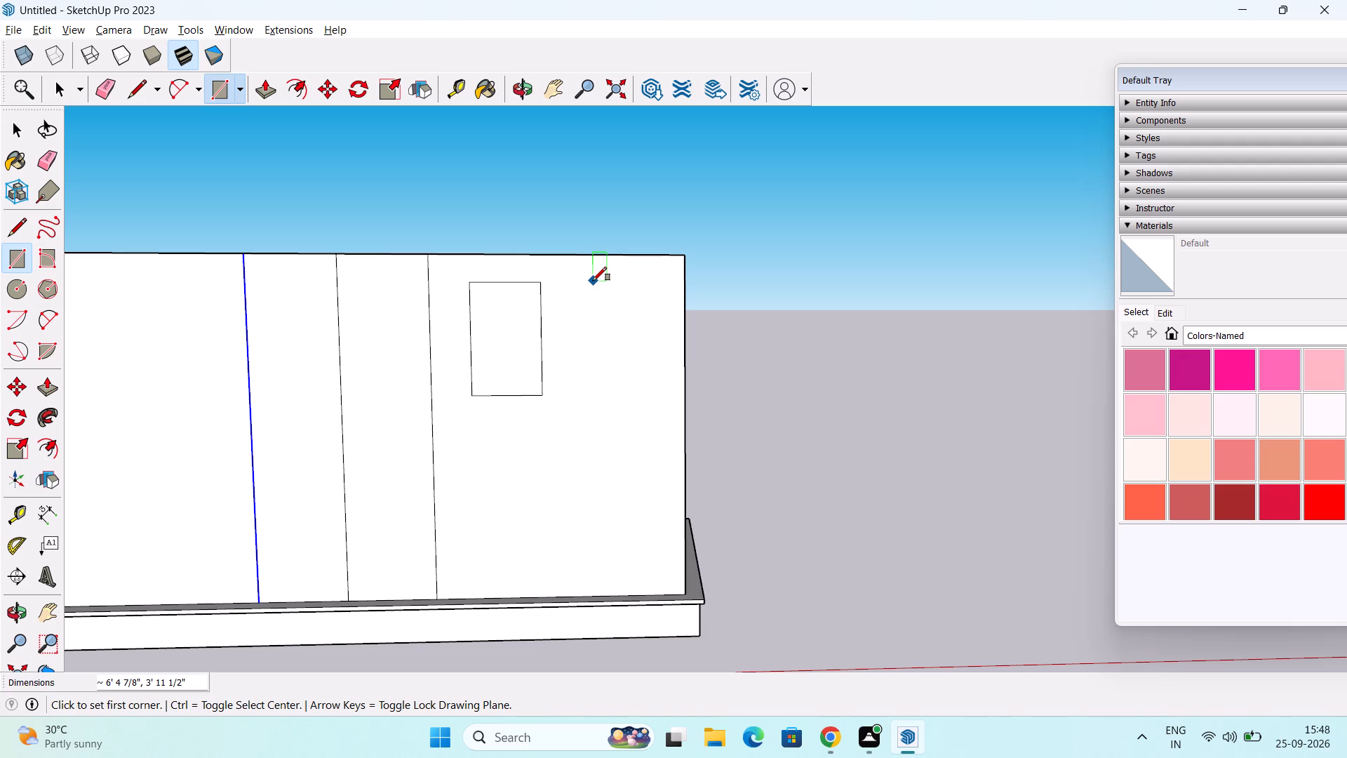
Draw a second window rectangle about 6' 5" high and 5' 5" wide beside the first, level with it and close to the wall's near corner.
click(590, 281)
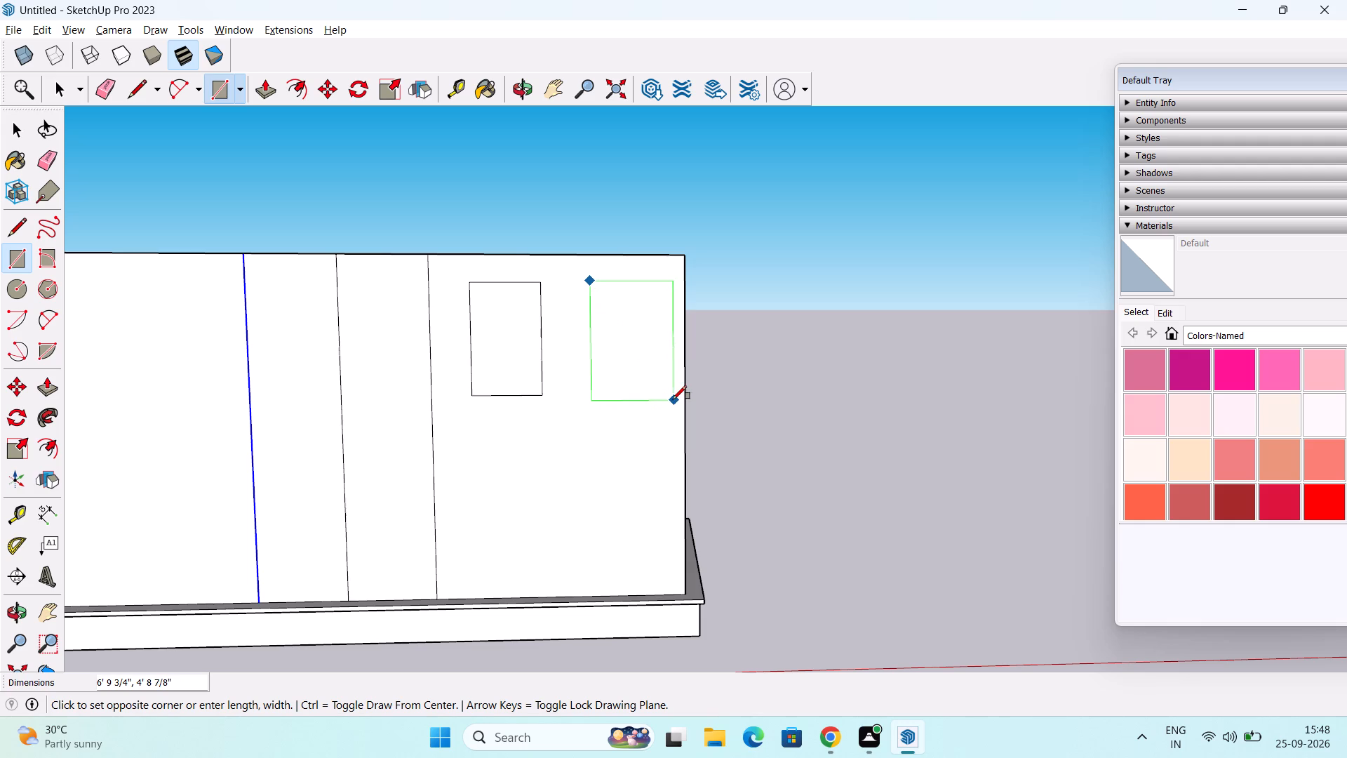
key(Escape)
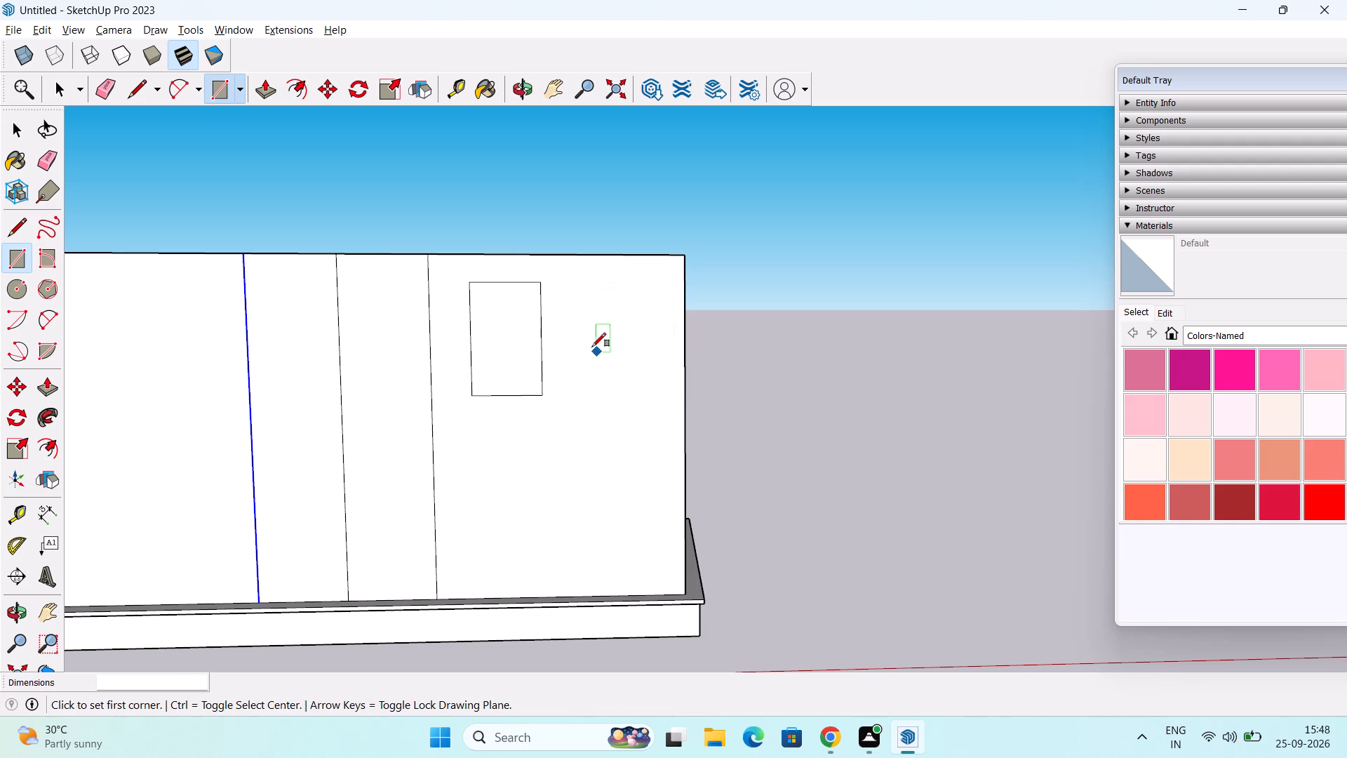
click(576, 282)
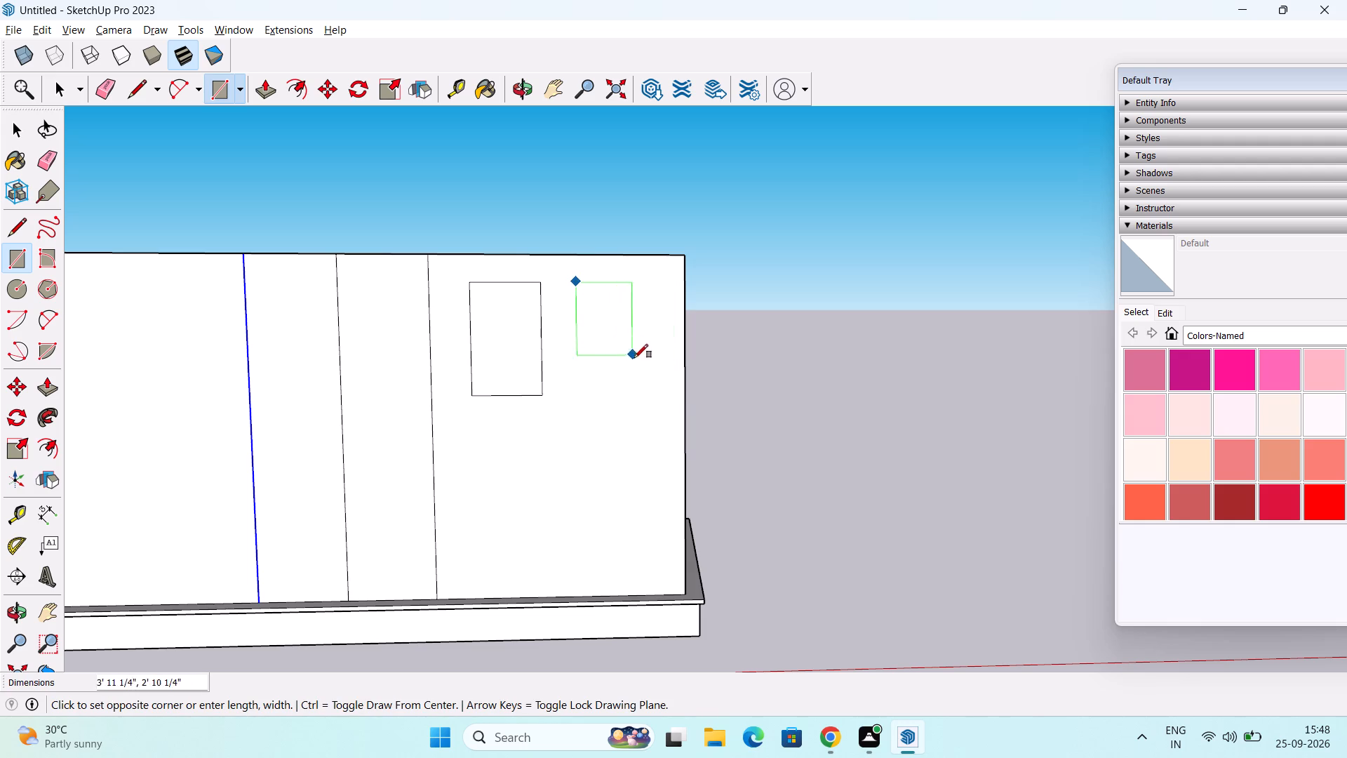
click(672, 395)
scroll(672, 394, down, 6)
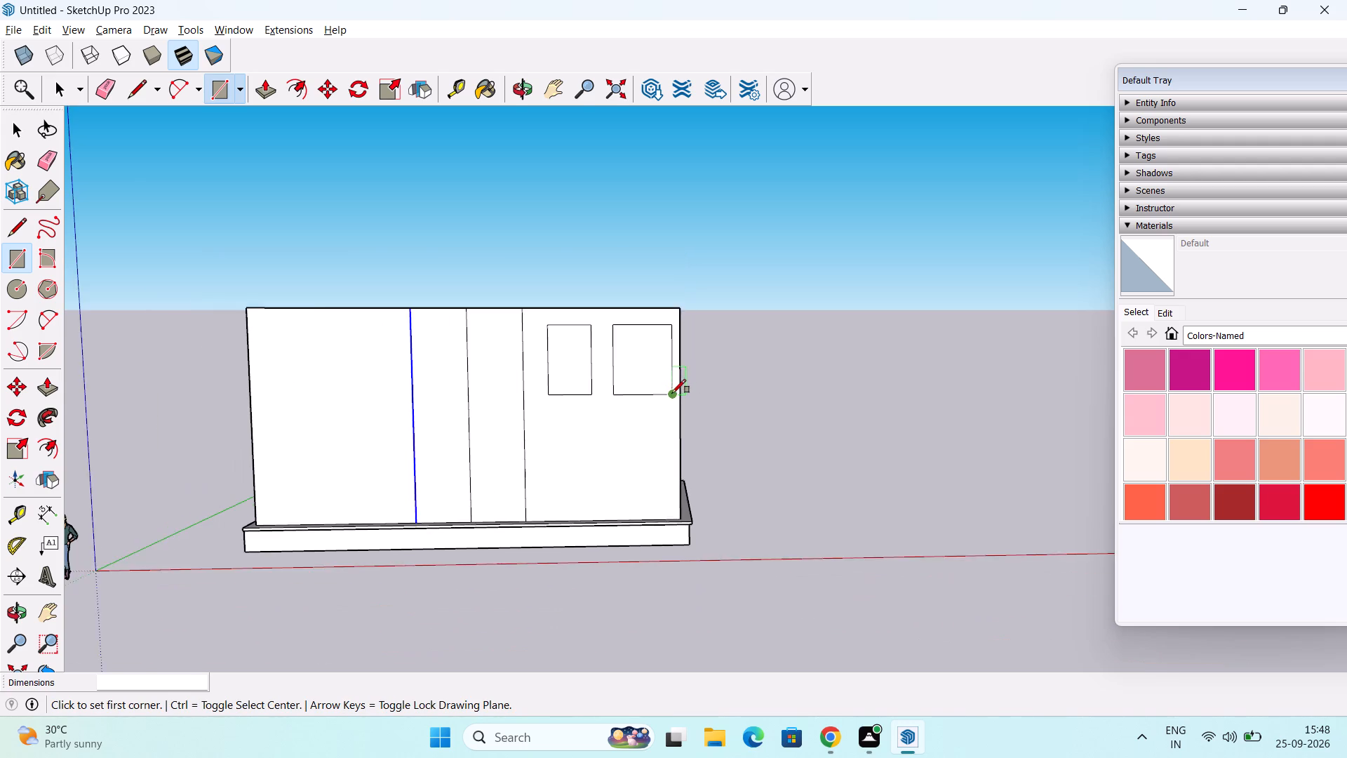
key(space)
Push/Pull the building's end wall outward by 1' 5/8" to the edge of the plinth lip.
middle_drag(685, 500, 456, 514)
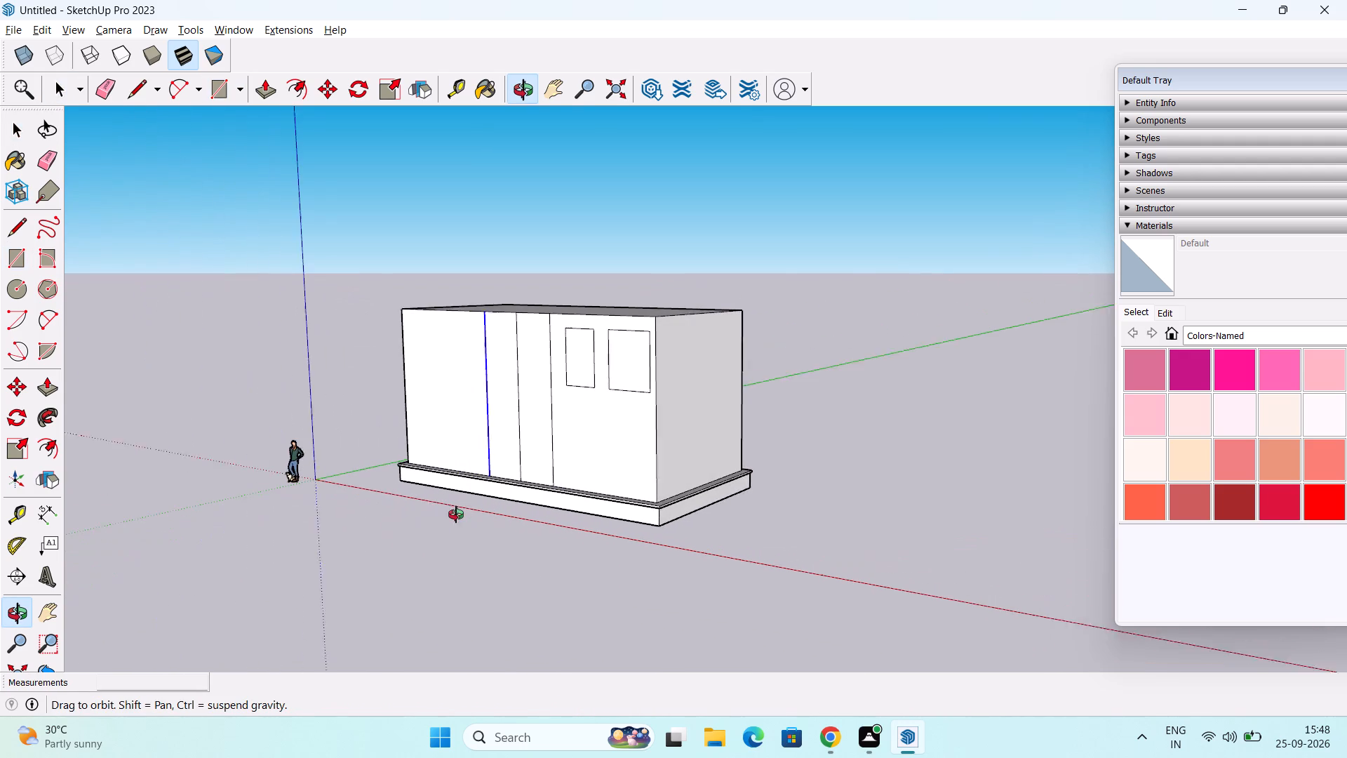
middle_drag(456, 514, 448, 514)
scroll(690, 502, up, 6)
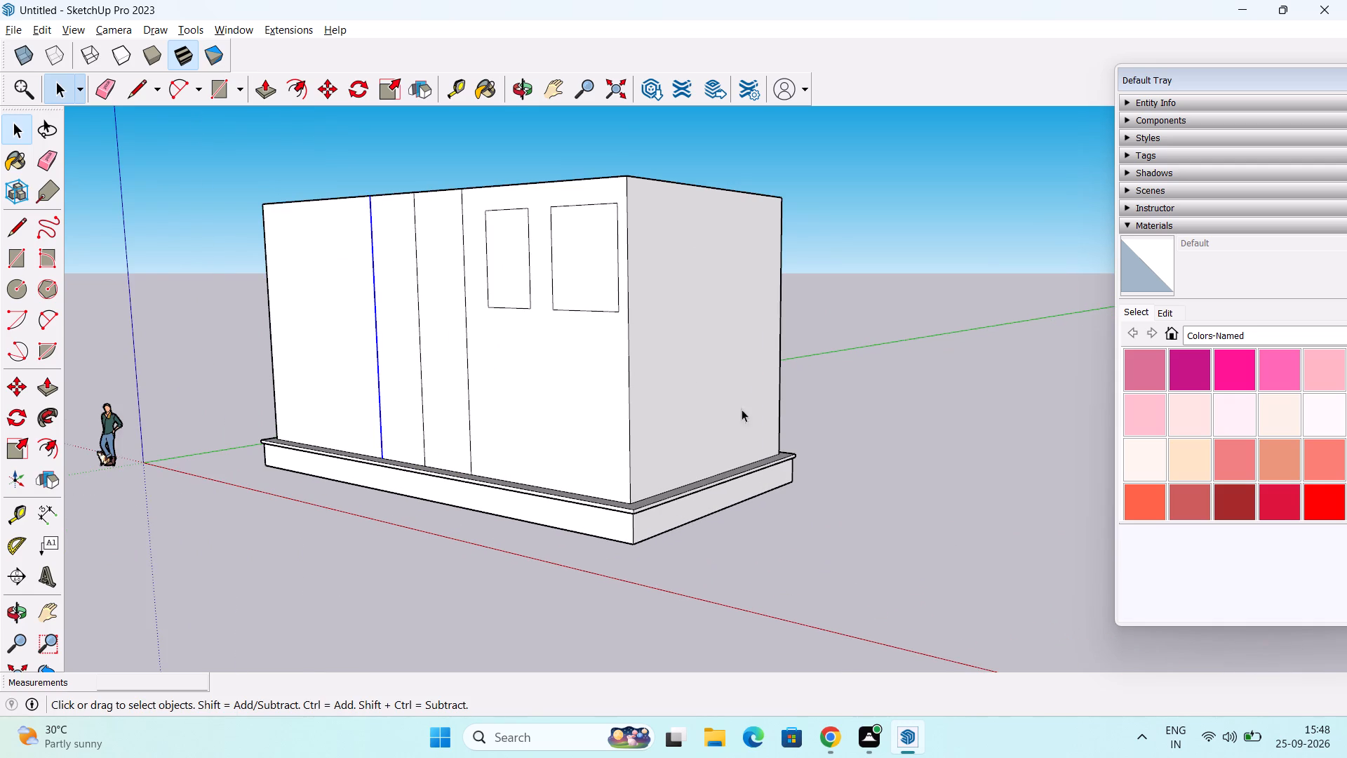
key(p)
click(704, 345)
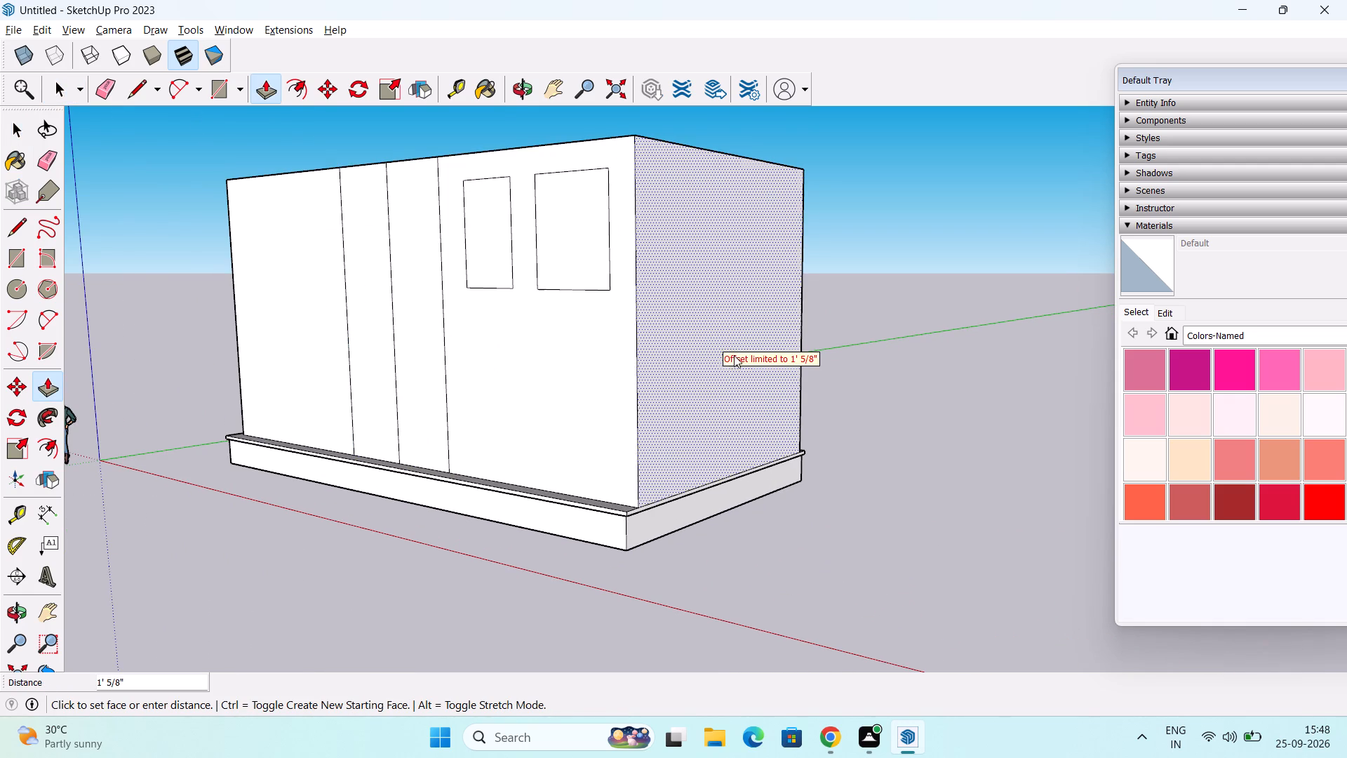
click(716, 383)
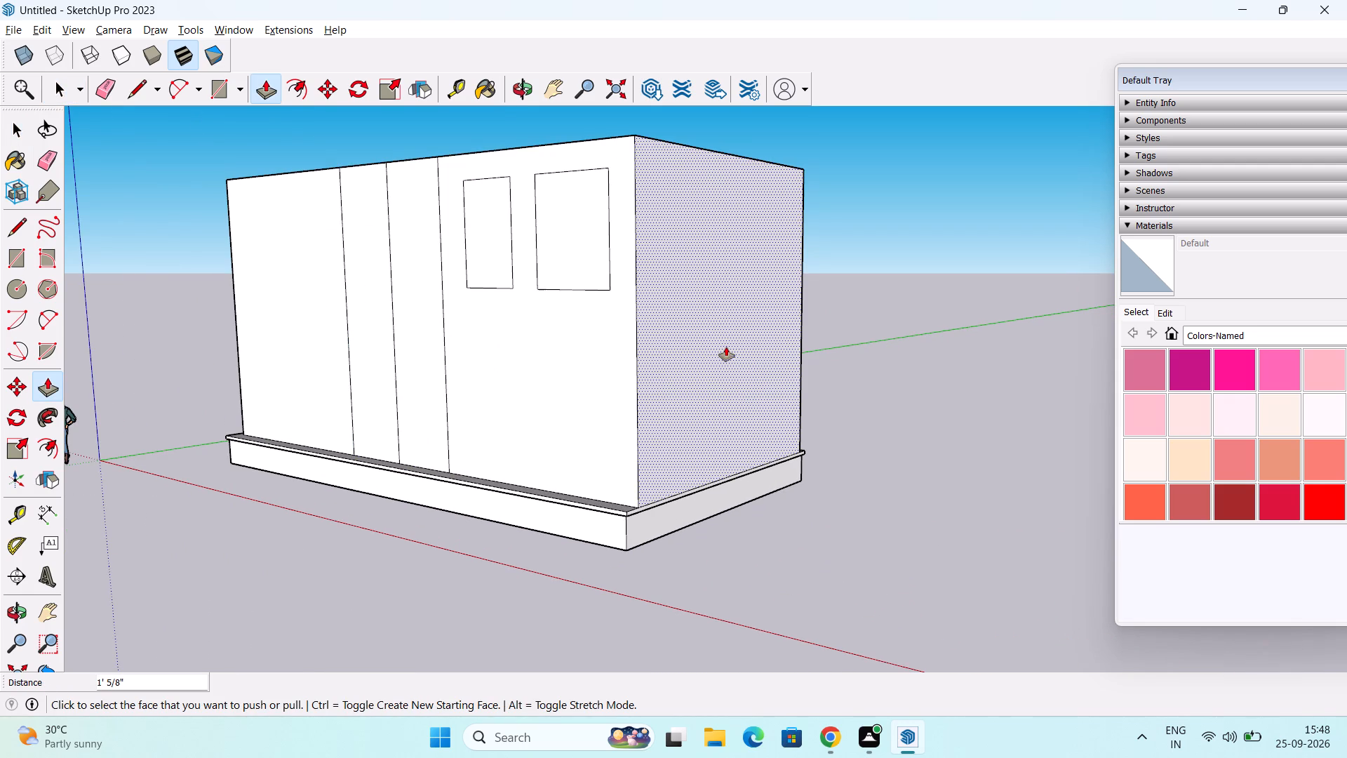
Push/Pull the same end wall a further 3' outward, past the plinth.
click(717, 343)
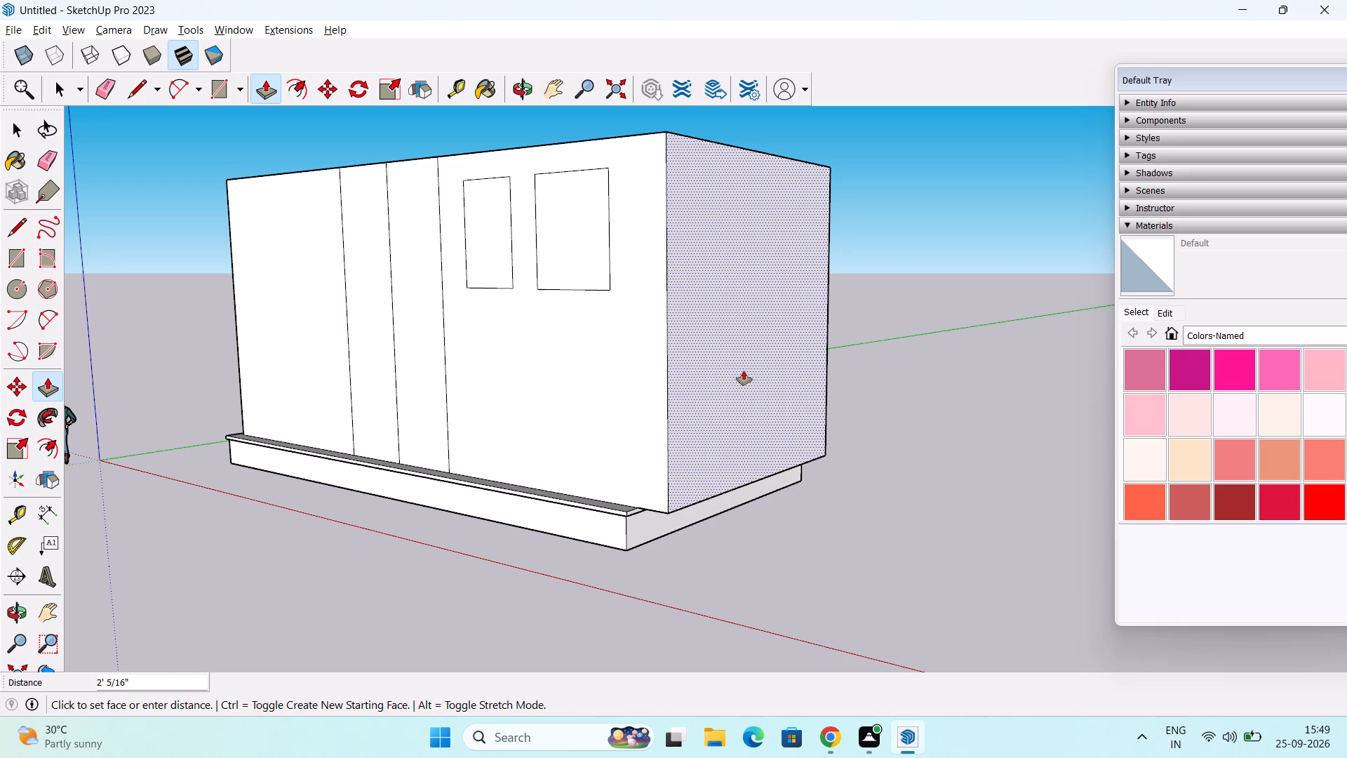
text(3')
key(Return)
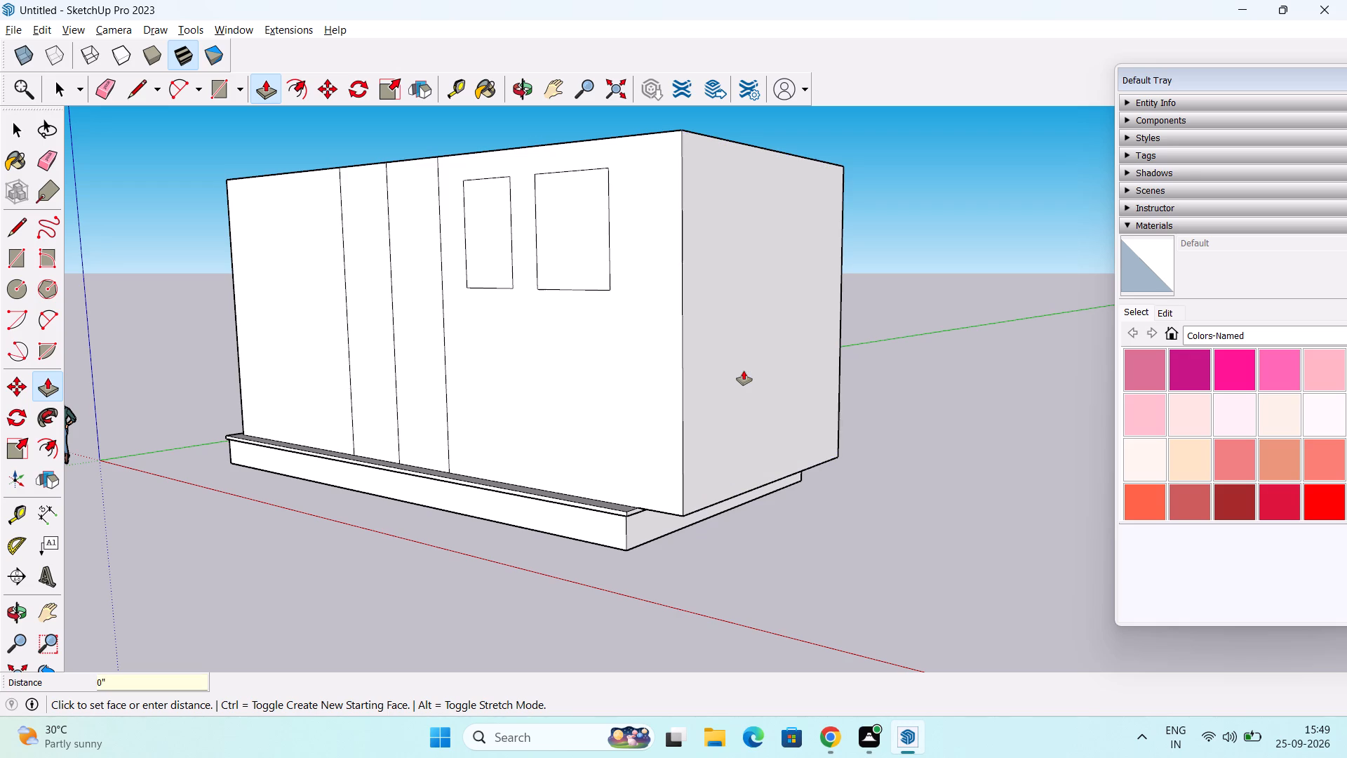
Push/Pull the end face of the plinth's projecting lip outward by the same 3' used for the end wall.
middle_drag(703, 425, 756, 357)
scroll(745, 437, up, 5)
double_click(652, 488)
scroll(677, 432, up, 2)
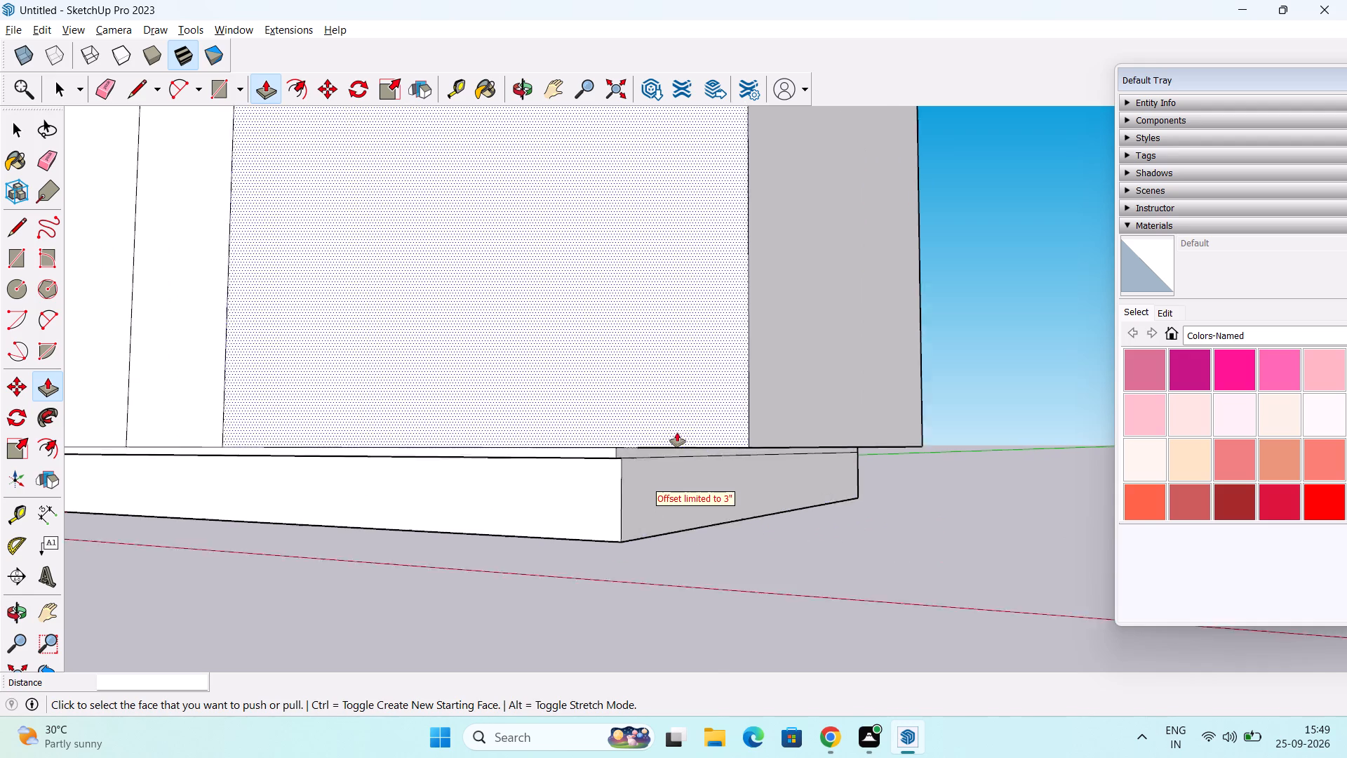
scroll(677, 432, up, 7)
double_click(617, 439)
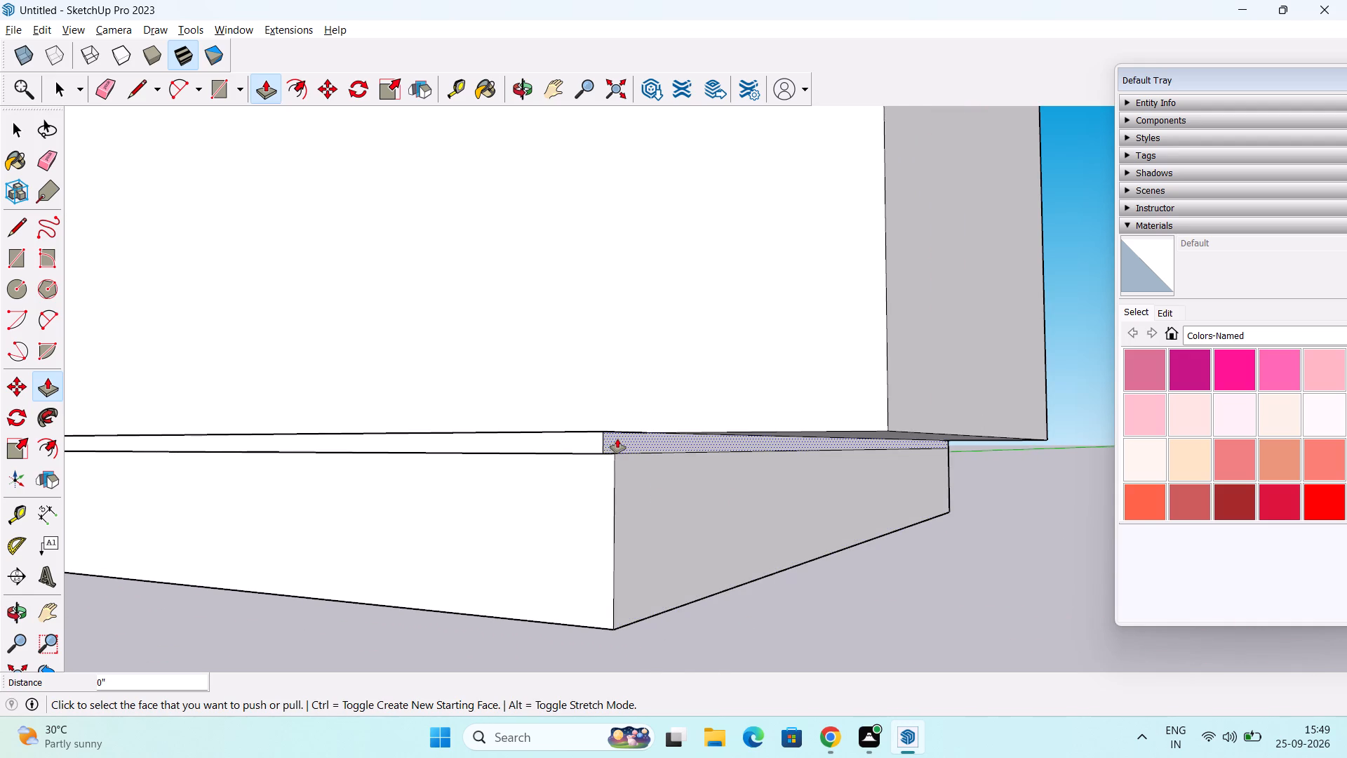
Push/Pull the plinth's end face outward by the same 3', beneath the extended lip.
middle_drag(697, 520, 826, 551)
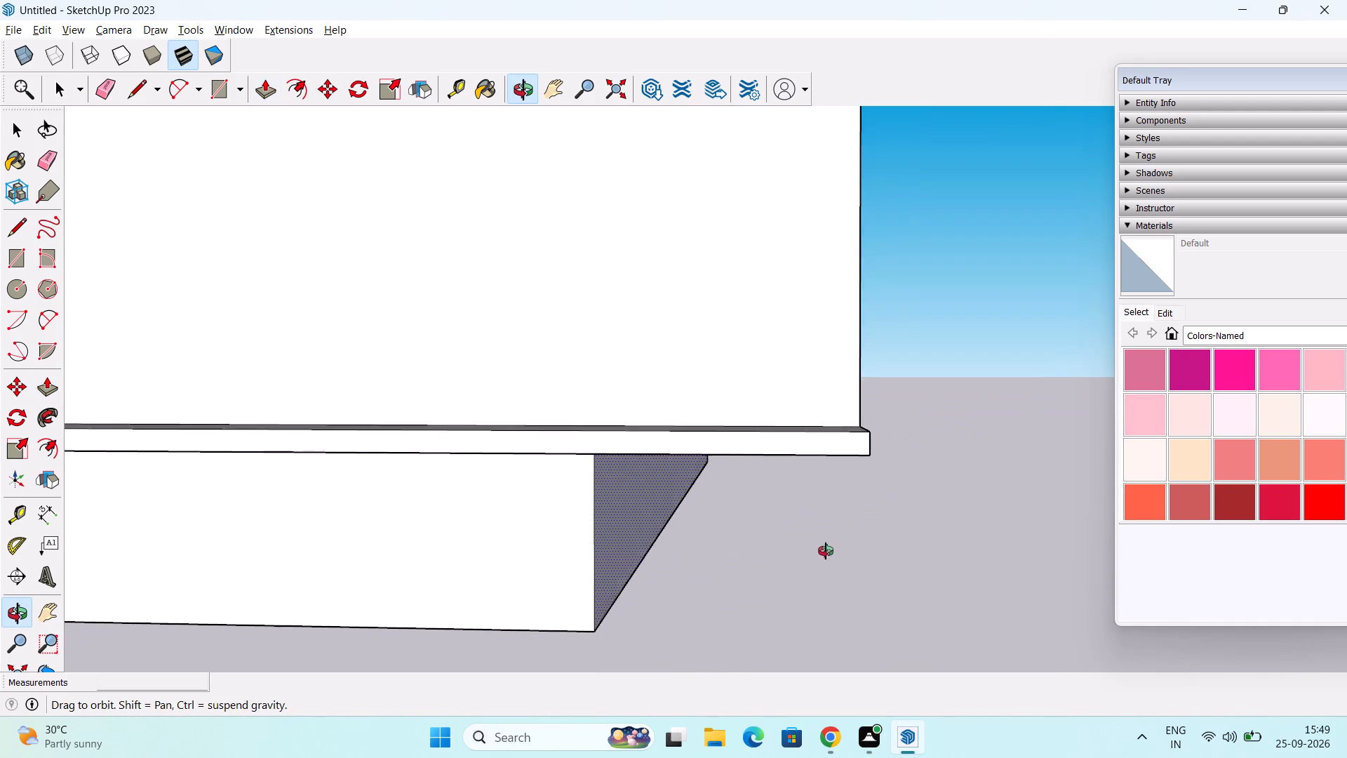
middle_drag(826, 551, 755, 566)
double_click(663, 501)
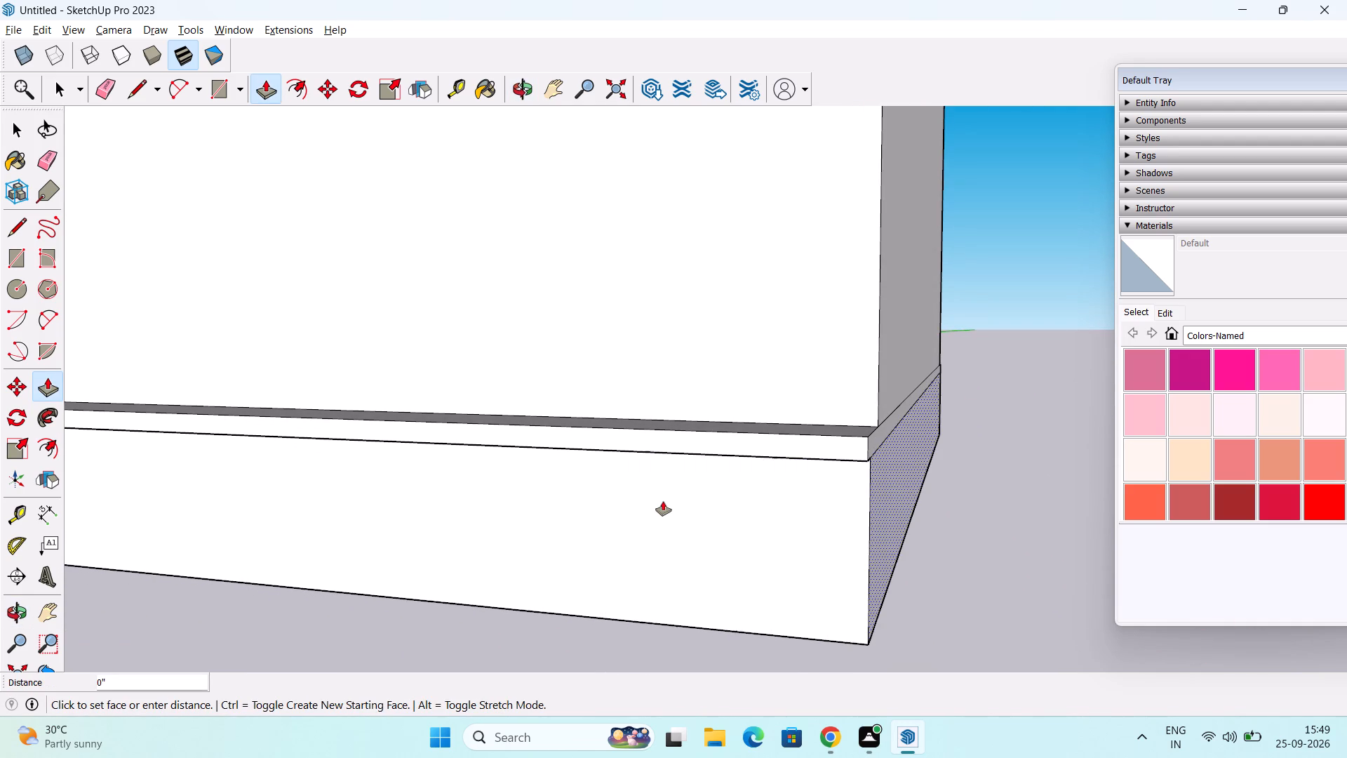
Examine the extended plinth and lip around the building's near corner and along the long wall.
middle_drag(662, 501, 684, 461)
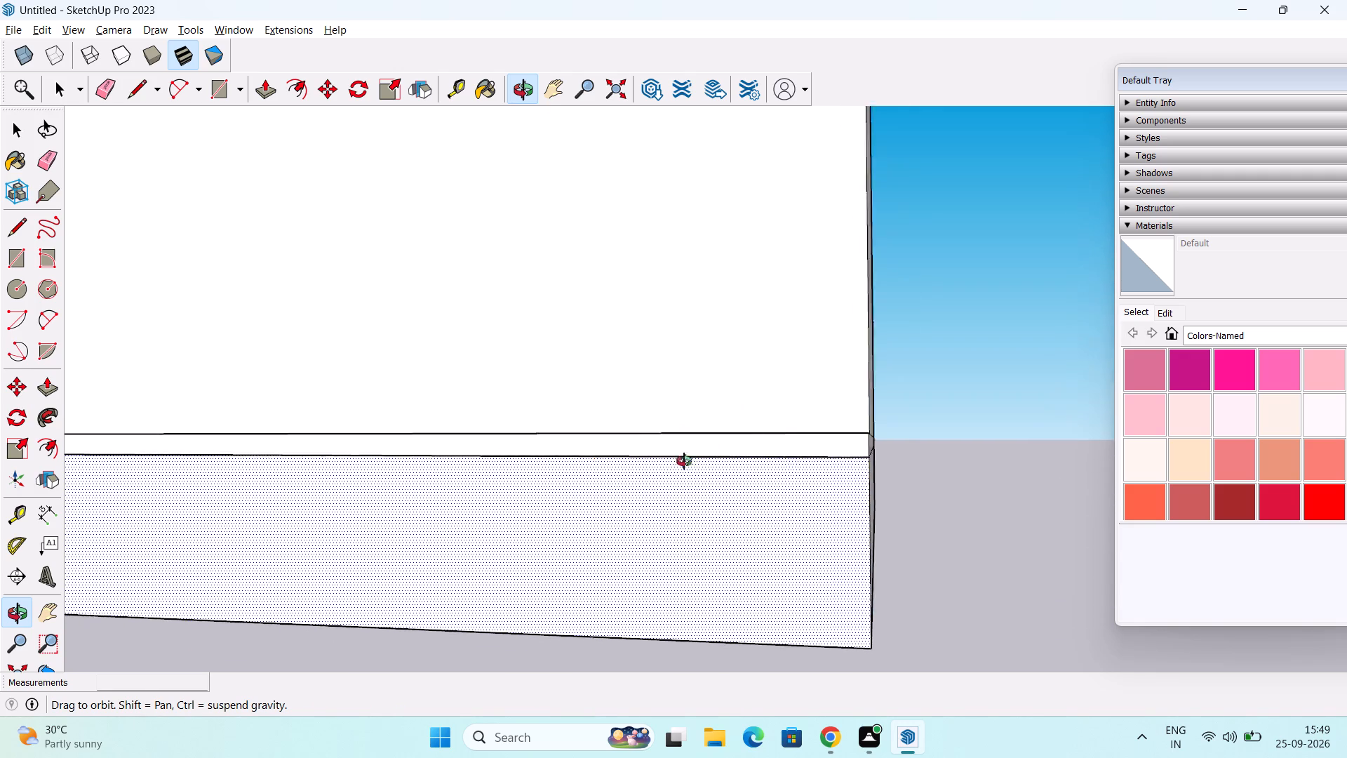
middle_drag(684, 461, 666, 462)
scroll(662, 445, down, 14)
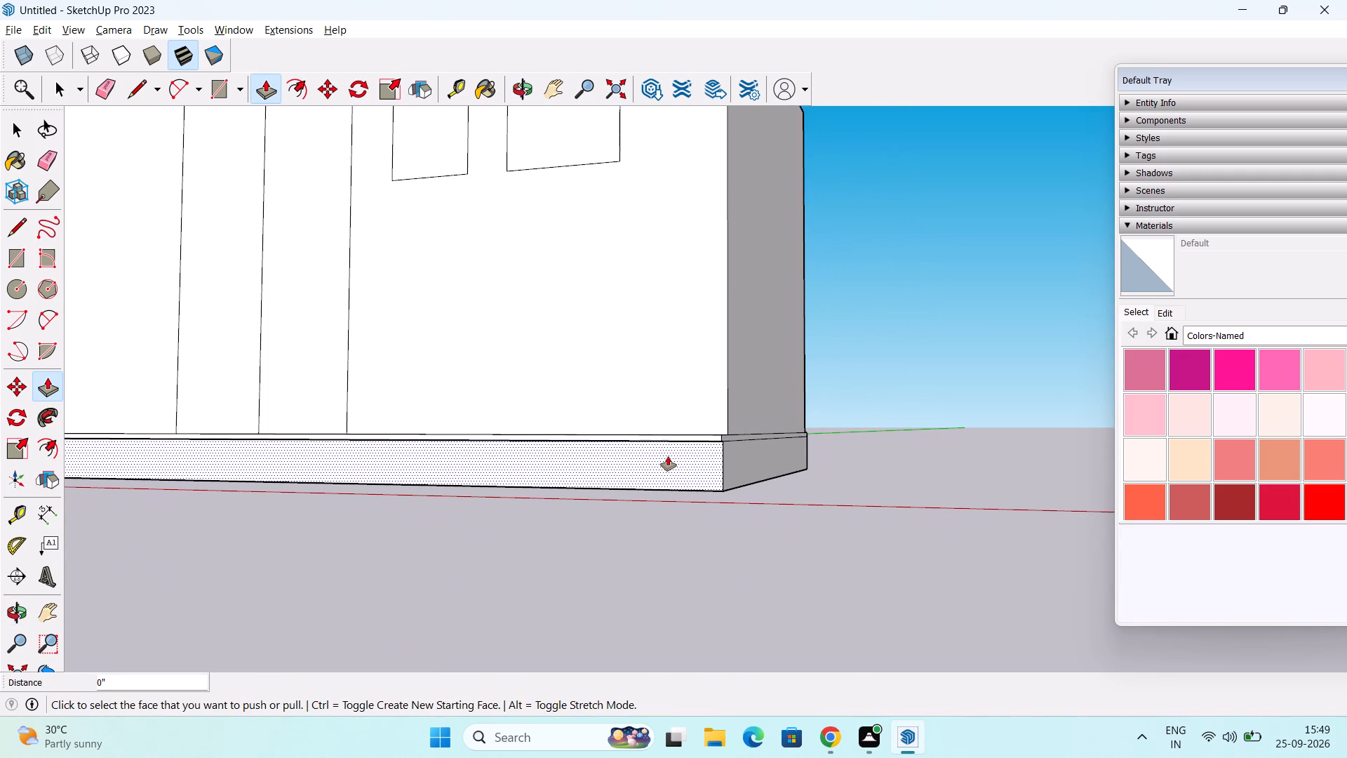
shift+middle_drag(668, 456, 709, 442)
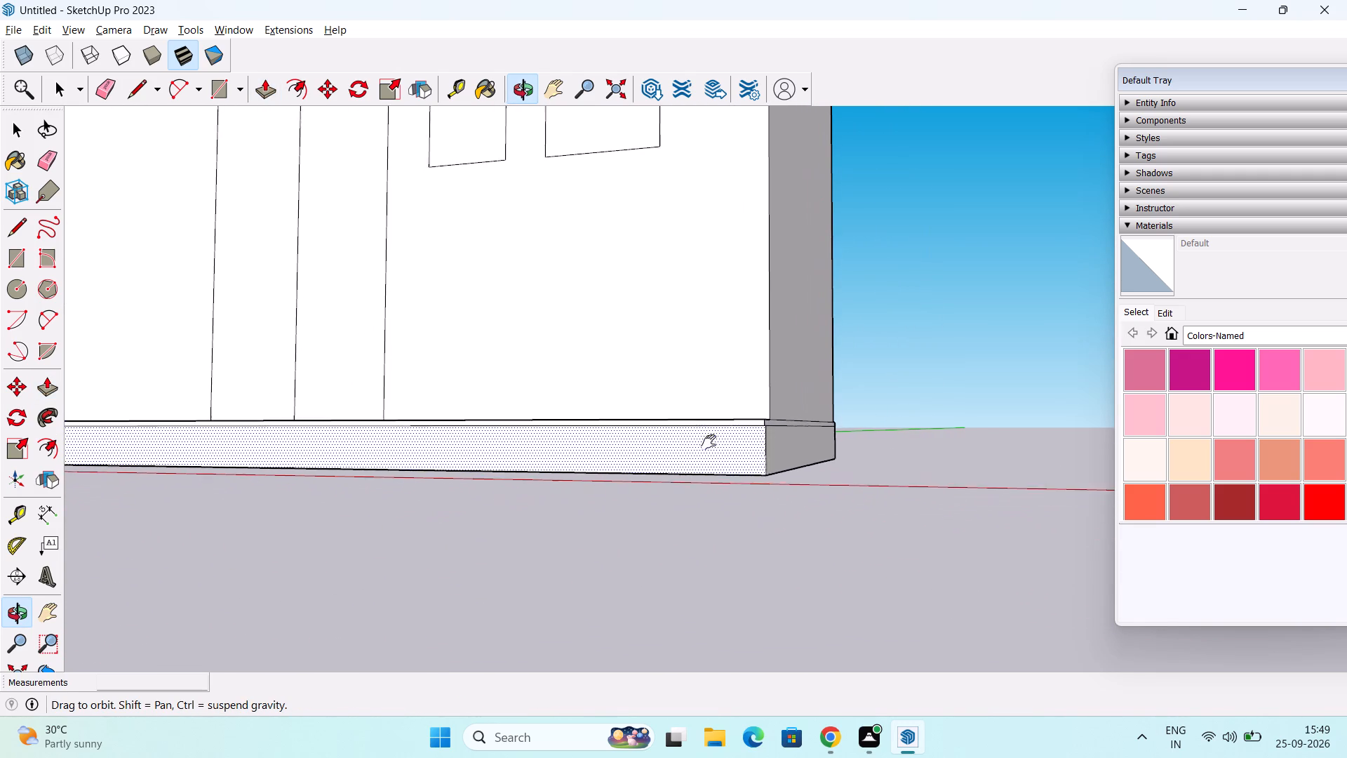
shift+middle_drag(709, 442, 703, 496)
scroll(714, 472, down, 1)
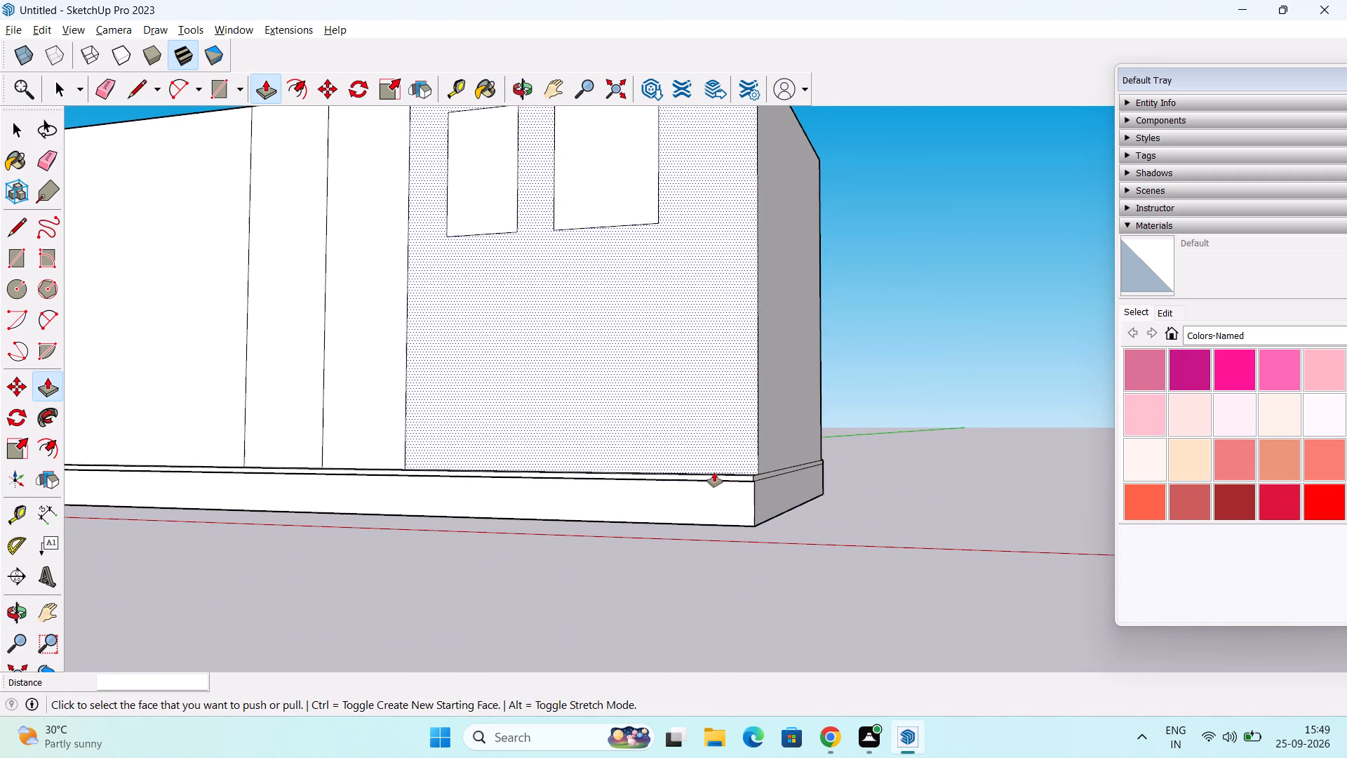
middle_drag(718, 463, 786, 593)
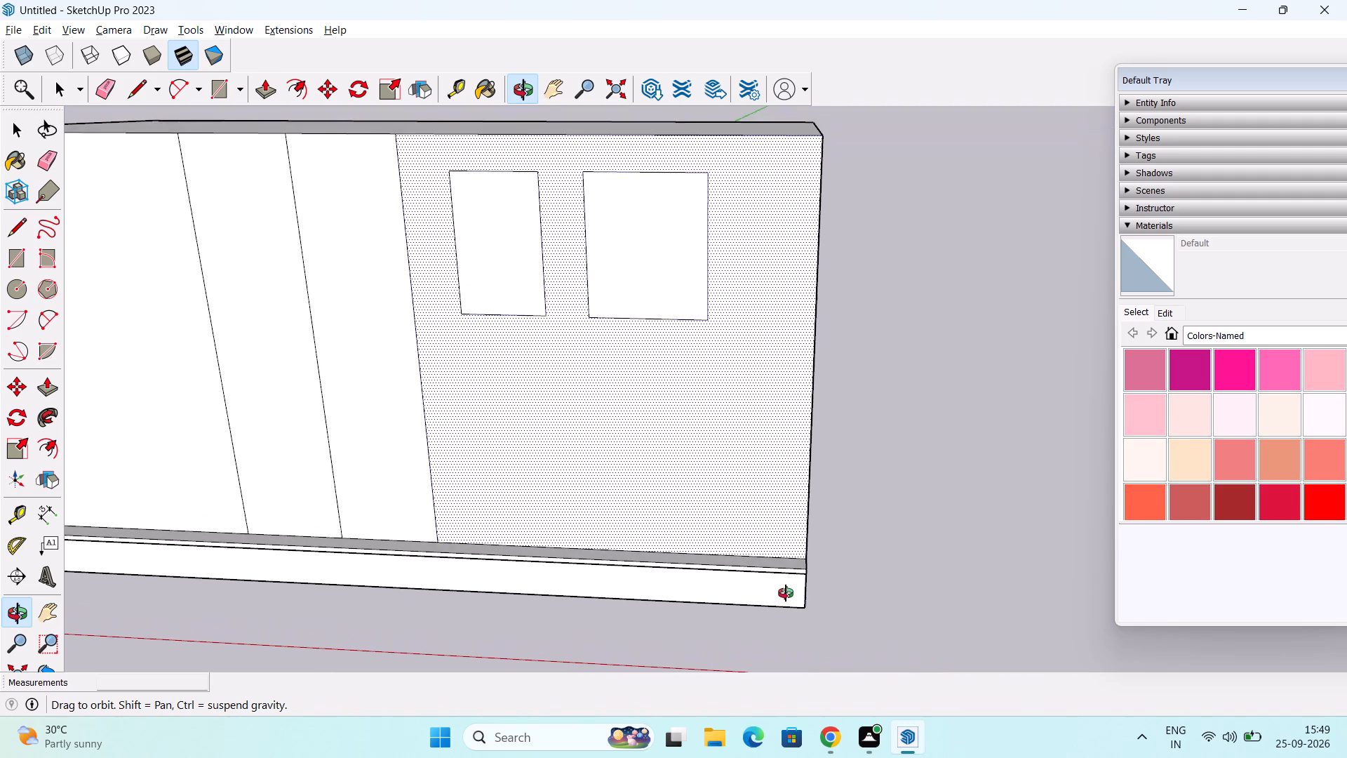
middle_drag(786, 593, 787, 603)
scroll(787, 567, down, 1)
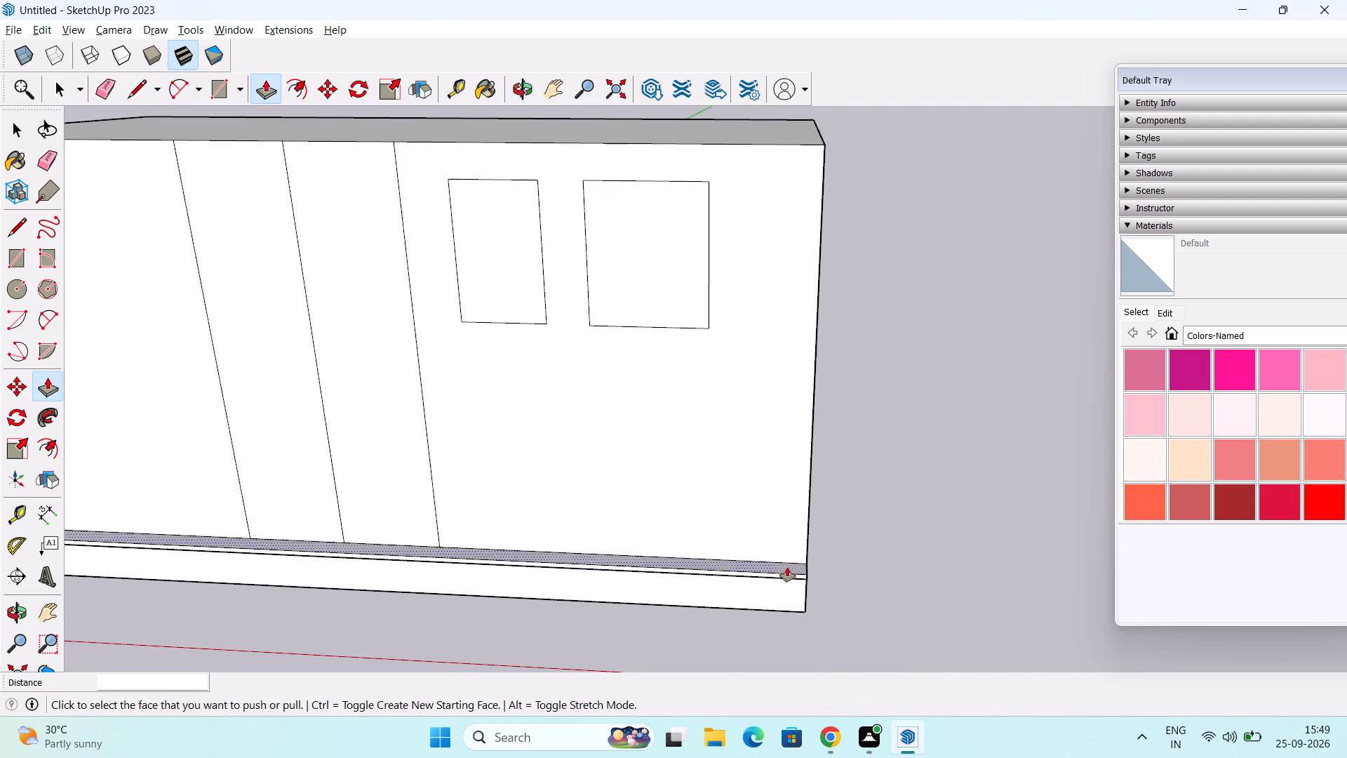
scroll(787, 566, down, 2)
middle_drag(787, 561, 758, 559)
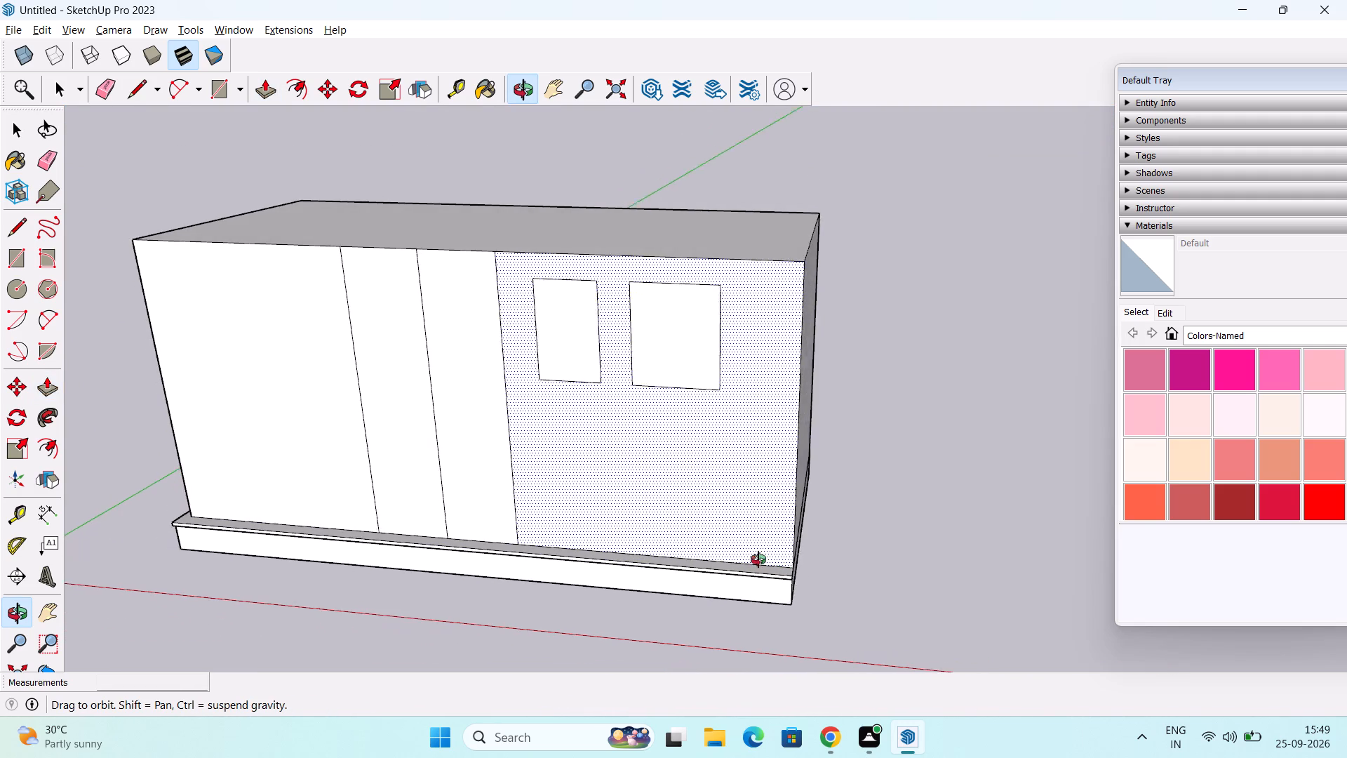
middle_drag(758, 559, 734, 557)
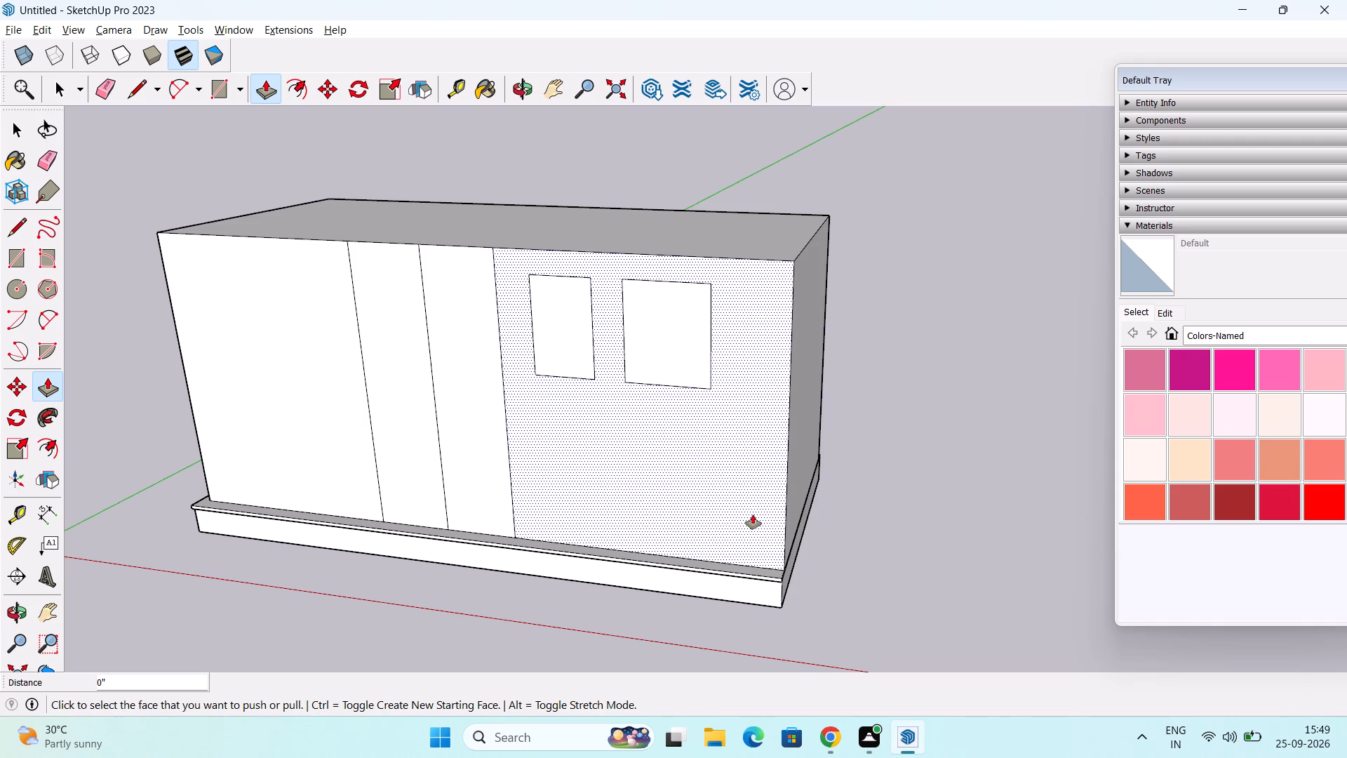
Push/Pull the plinth's end face outward by 1' 2 1/4" beyond the building's end wall.
scroll(829, 573, up, 10)
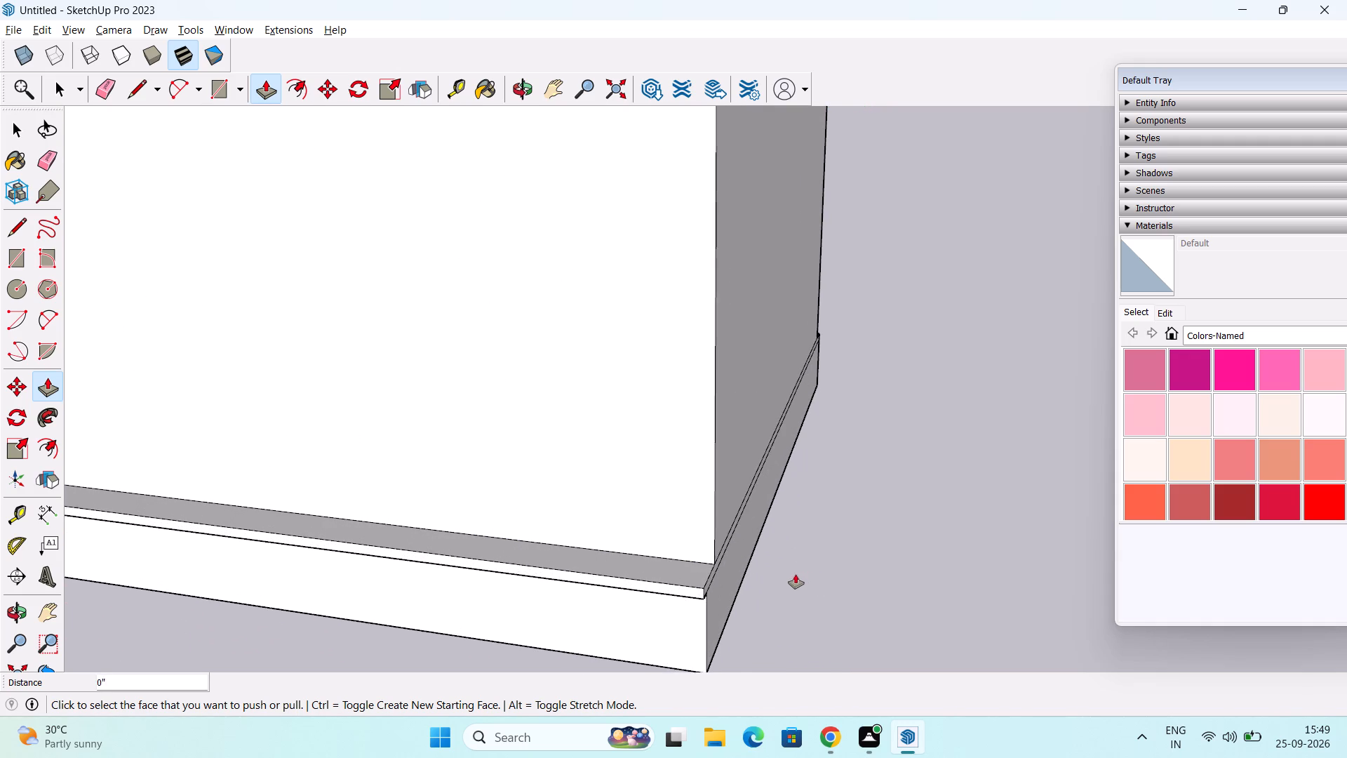
scroll(796, 574, up, 2)
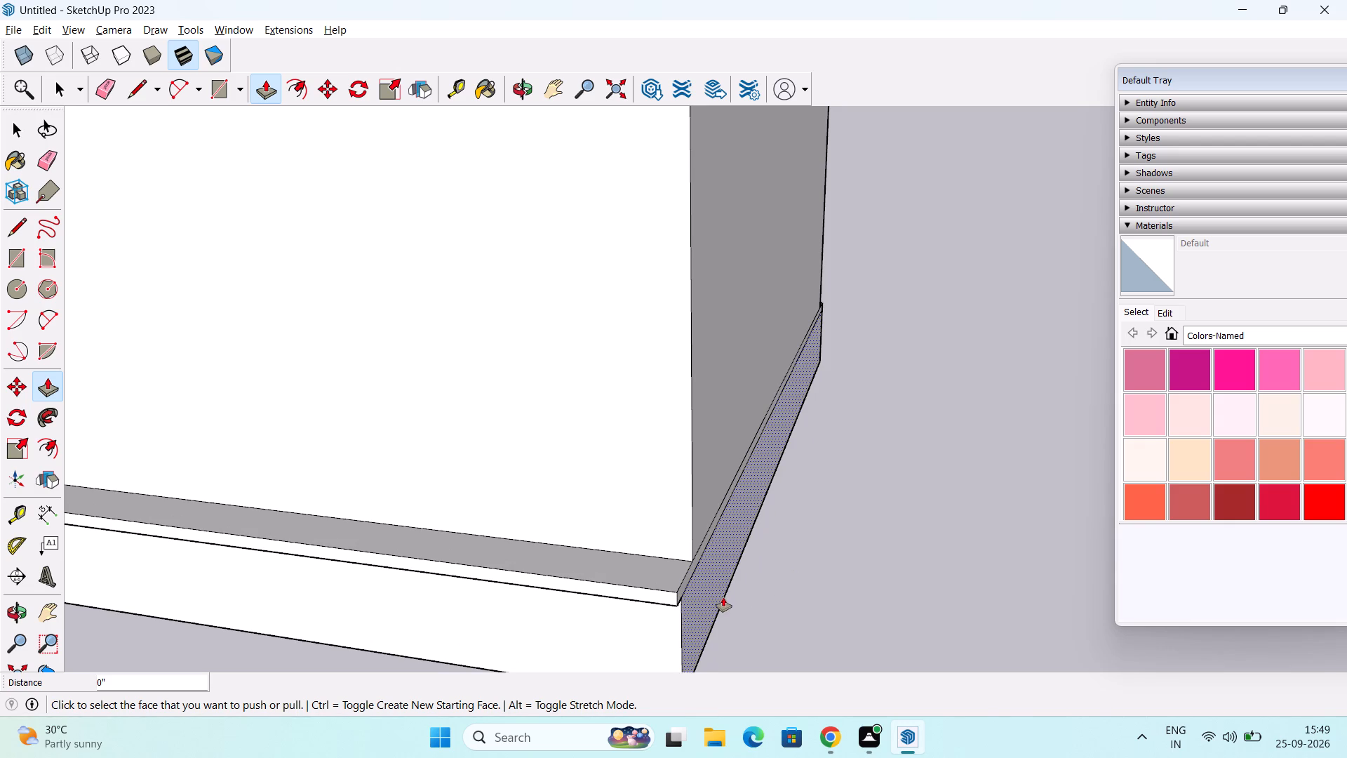
click(723, 597)
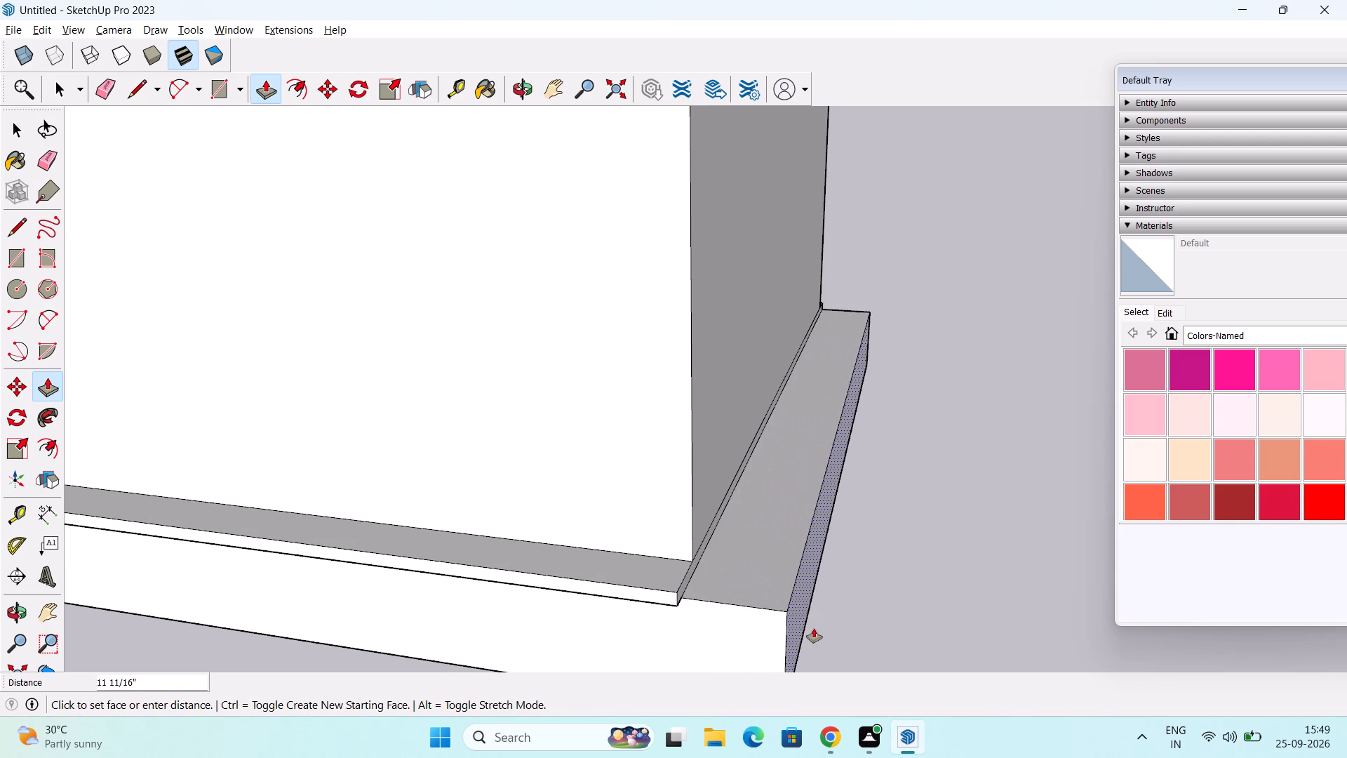
click(779, 626)
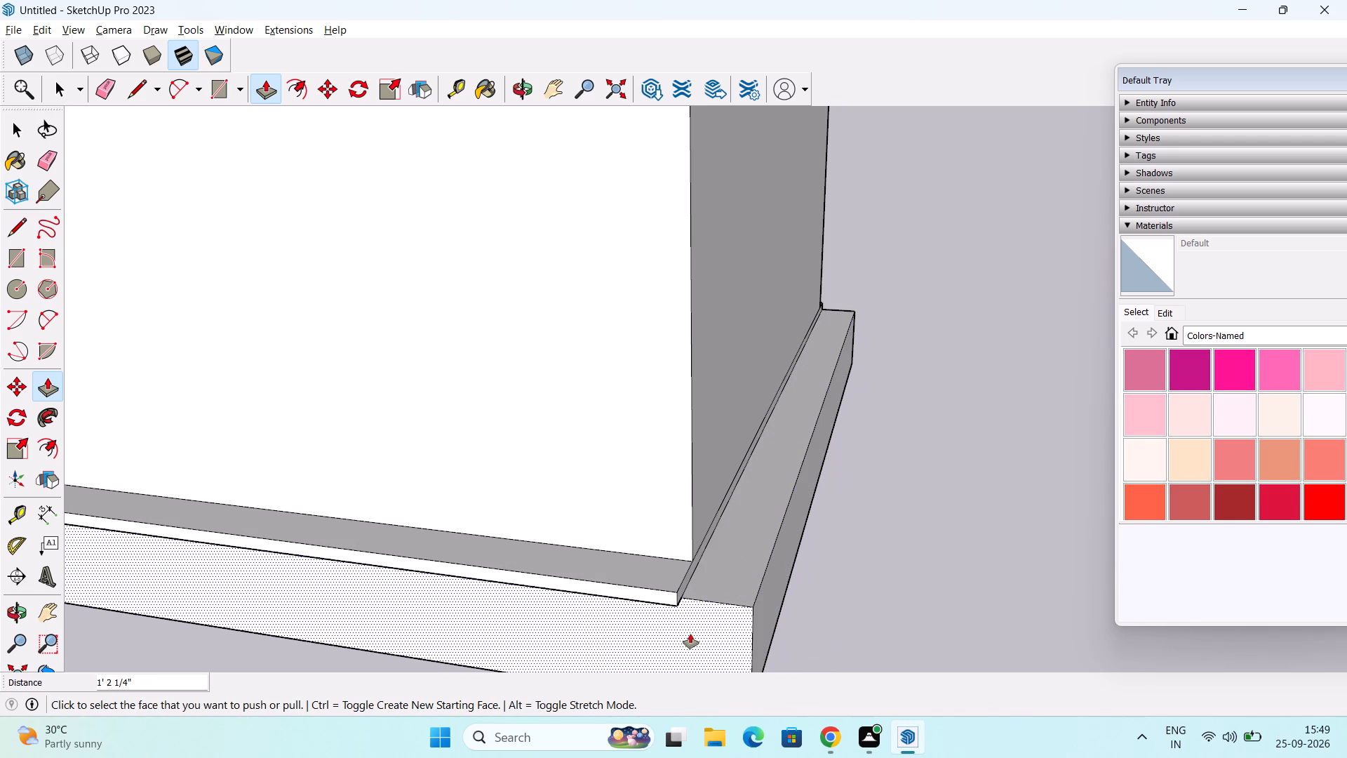
click(690, 634)
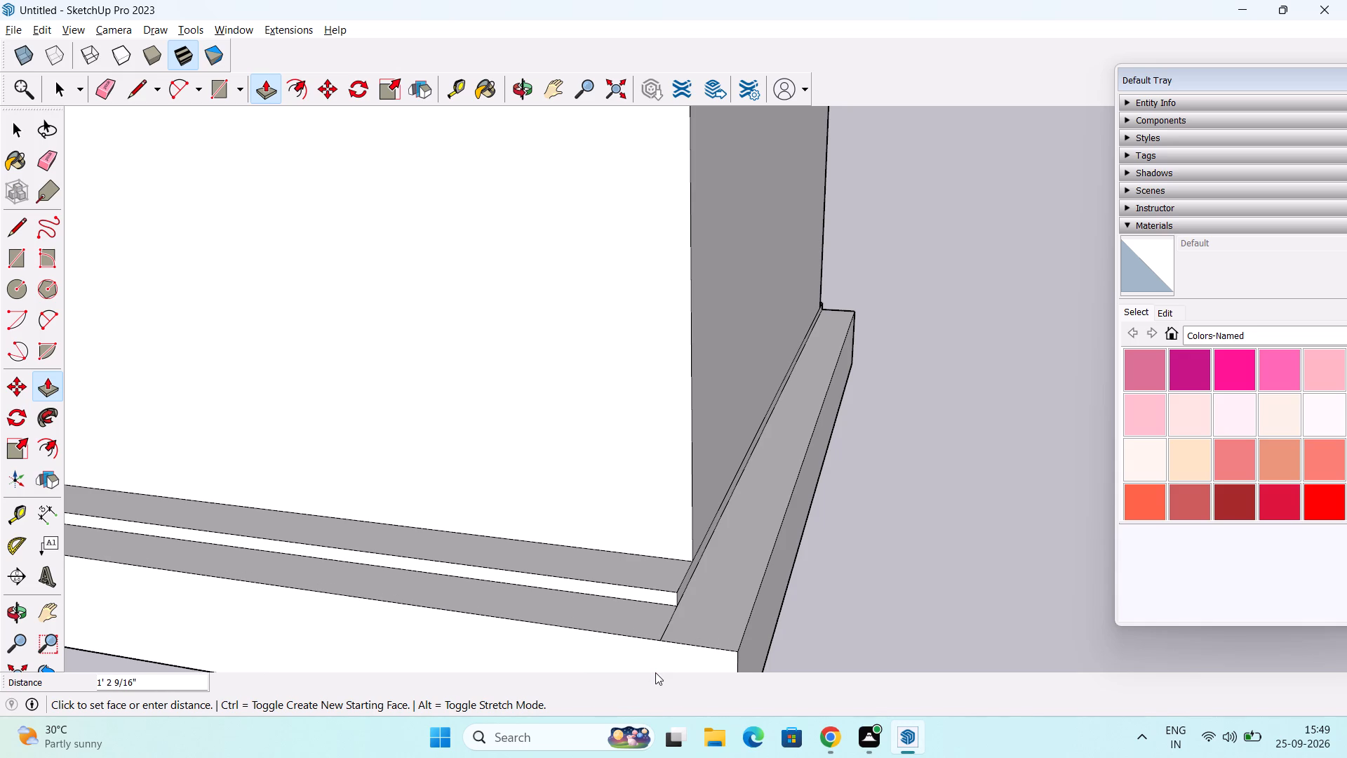
key(Escape)
Push/Pull the lip's end face outward by 1' 2 1/4" to the plinth's edge, plus a further 3" overhang.
scroll(692, 599, up, 4)
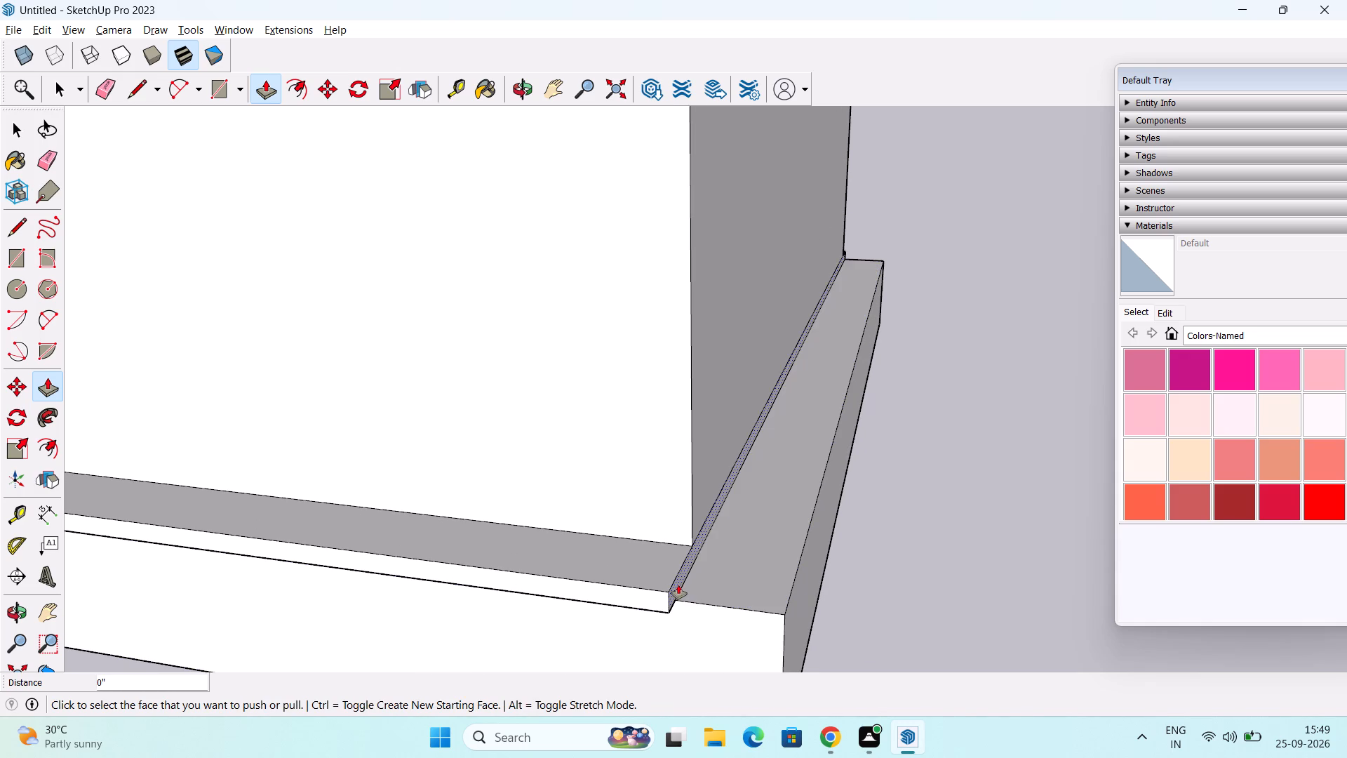
click(678, 585)
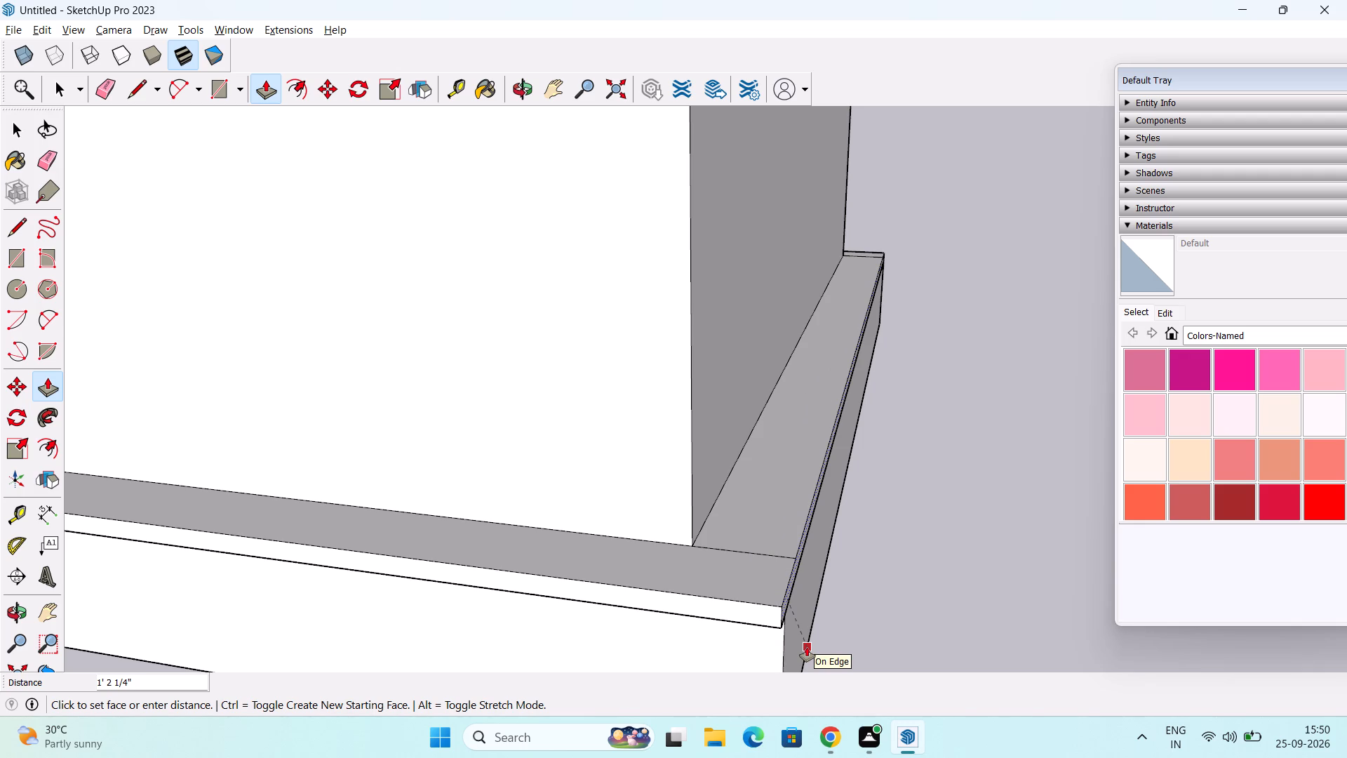
click(807, 647)
scroll(799, 596, up, 1)
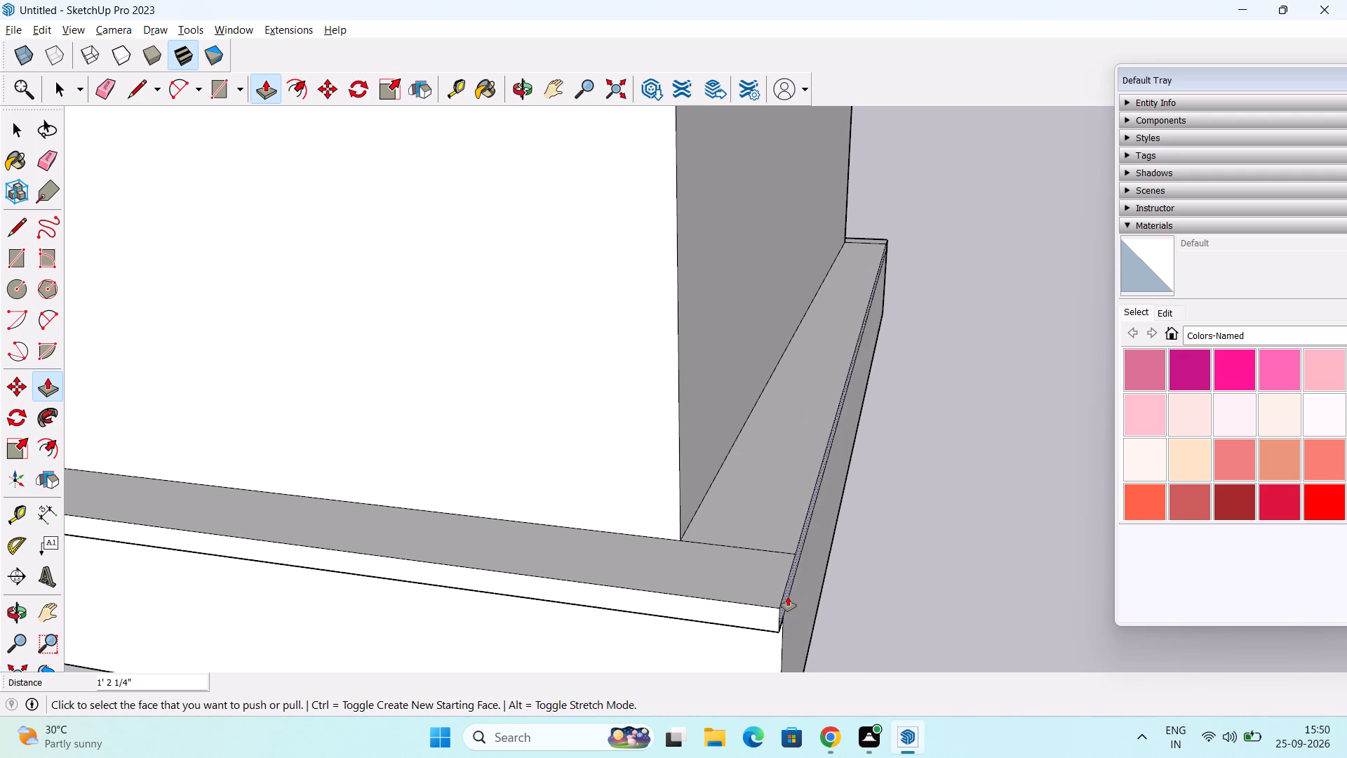
click(788, 597)
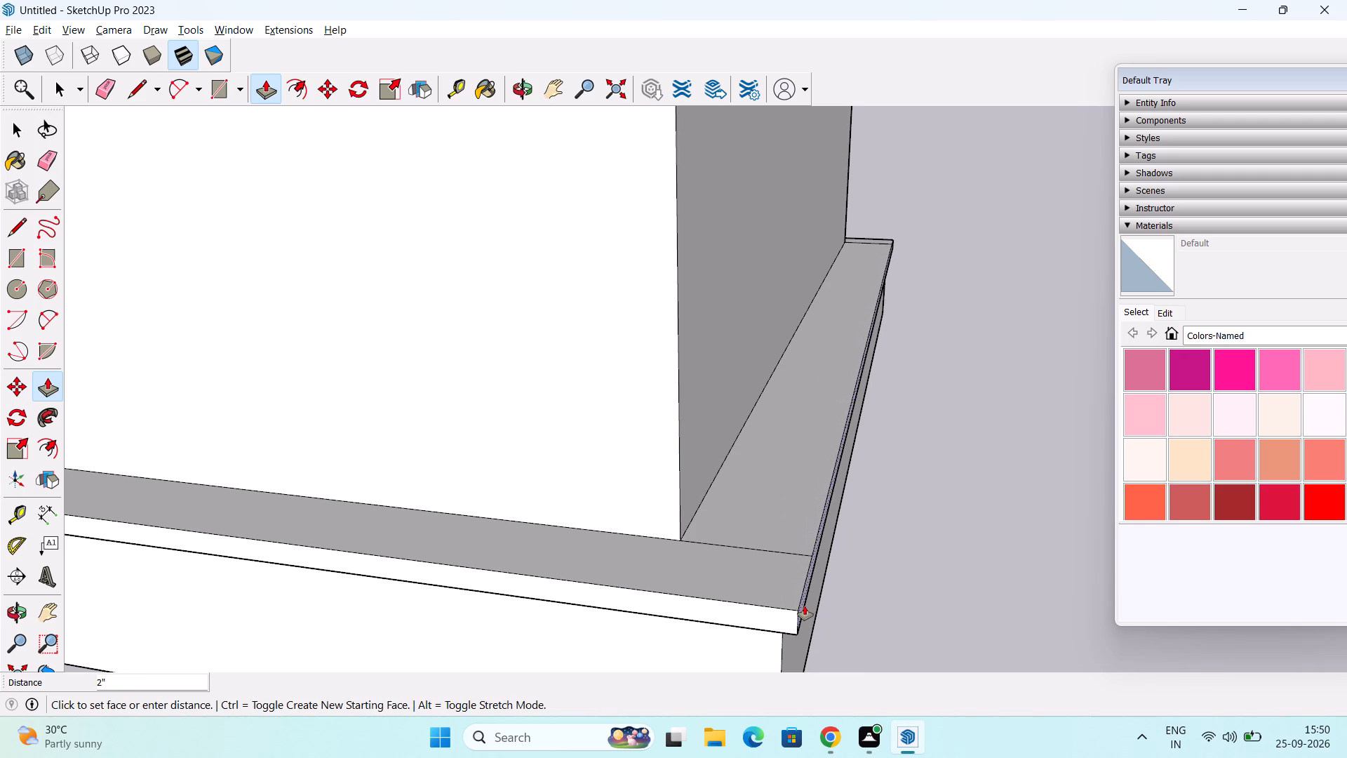
text(3")
key(Return)
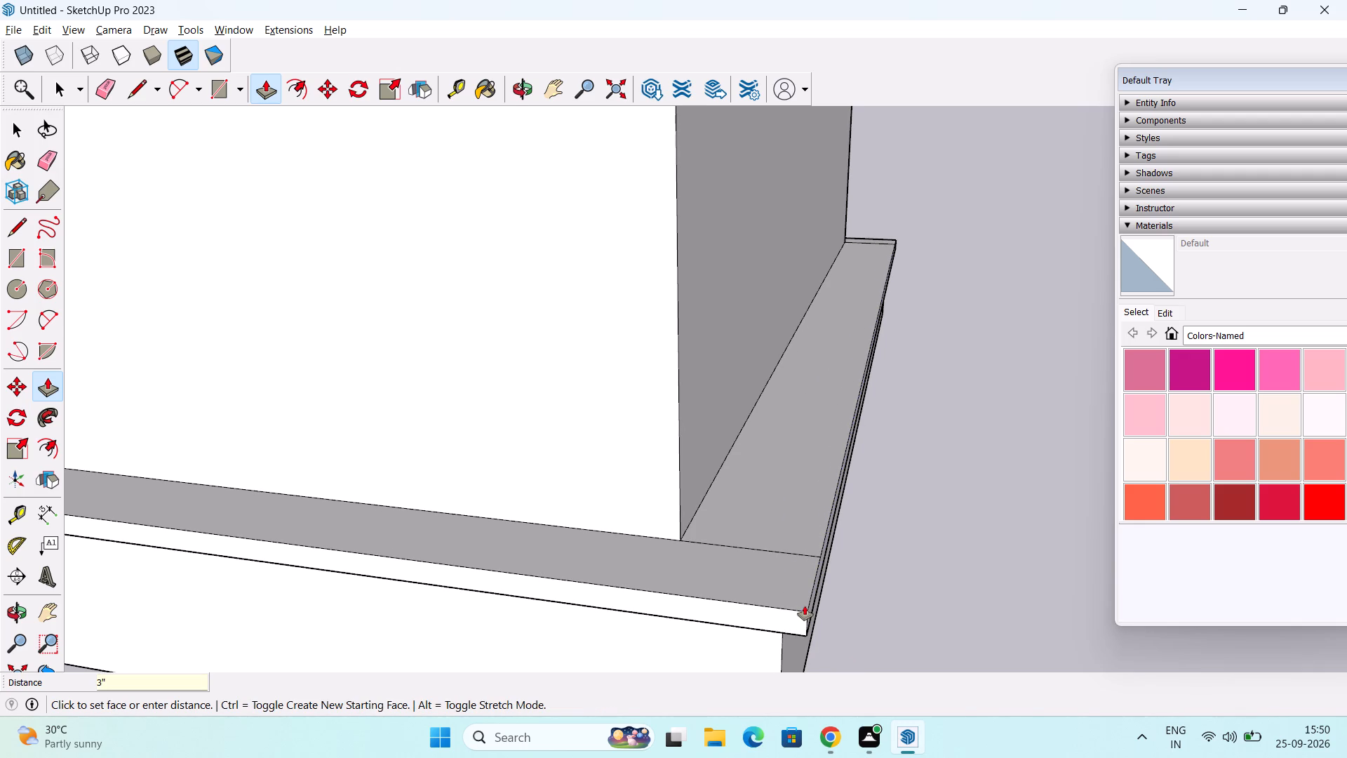
Push/Pull the lip's front face along the long wall outward by about 7 7/16".
middle_drag(792, 606, 743, 529)
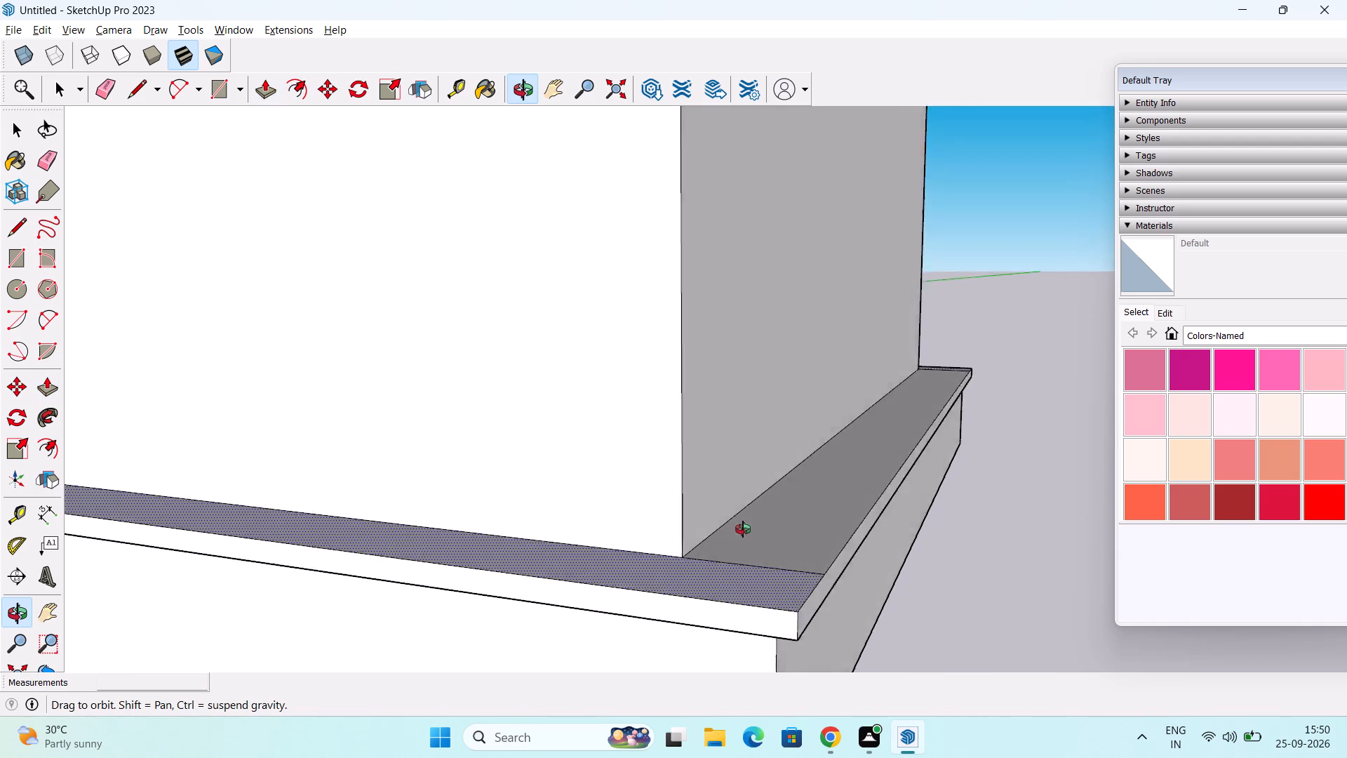
middle_drag(743, 529, 641, 593)
click(669, 602)
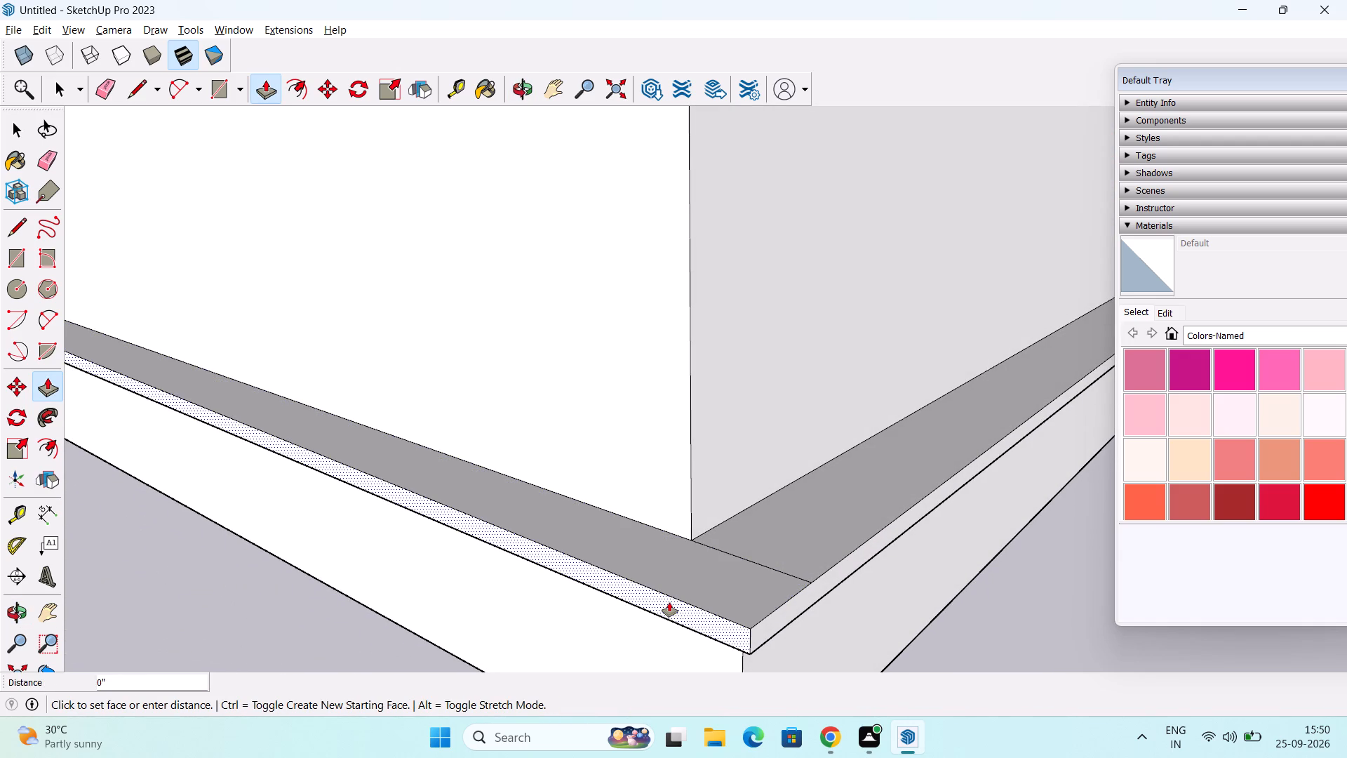
click(624, 633)
Push/Pull the plinth's front face below the long wall's lip outward by about 6 1/16".
scroll(626, 625, down, 2)
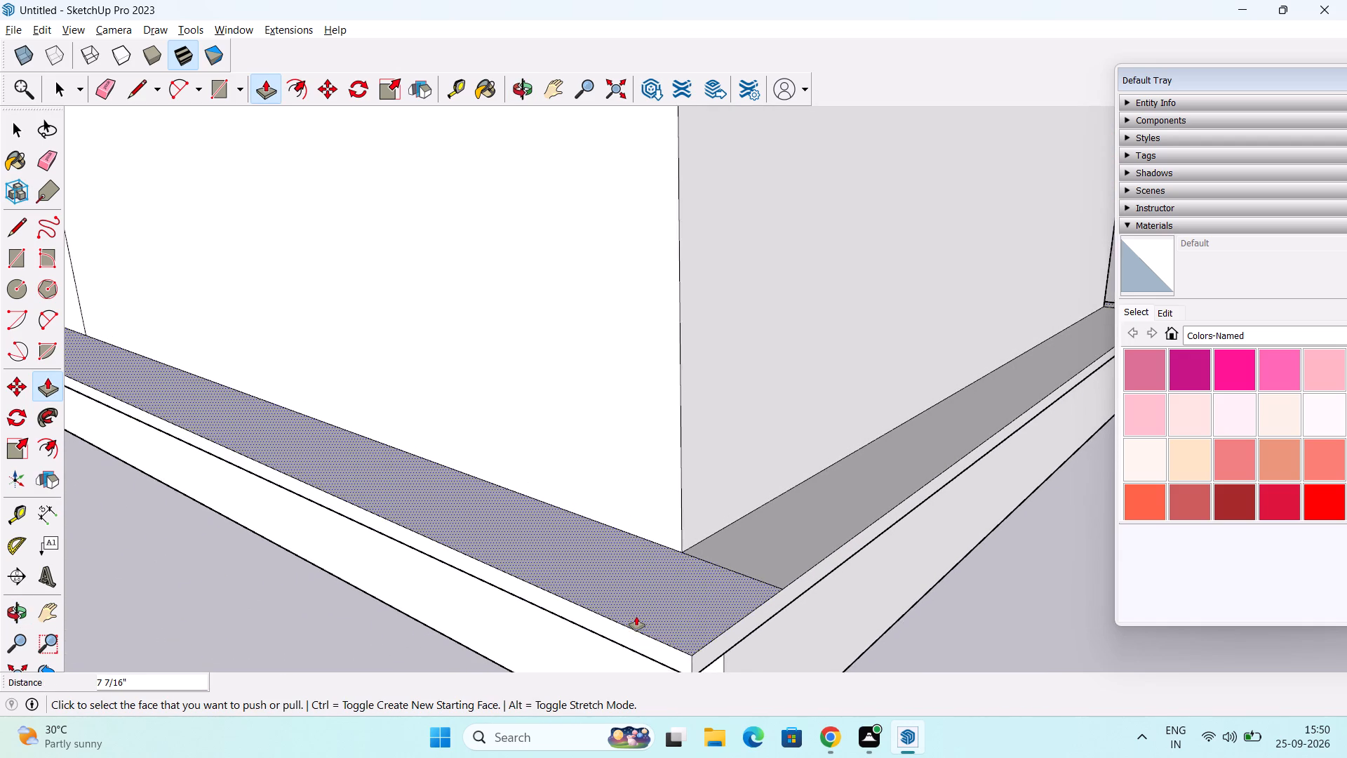
scroll(636, 616, down, 2)
middle_drag(641, 616, 878, 491)
scroll(883, 490, down, 1)
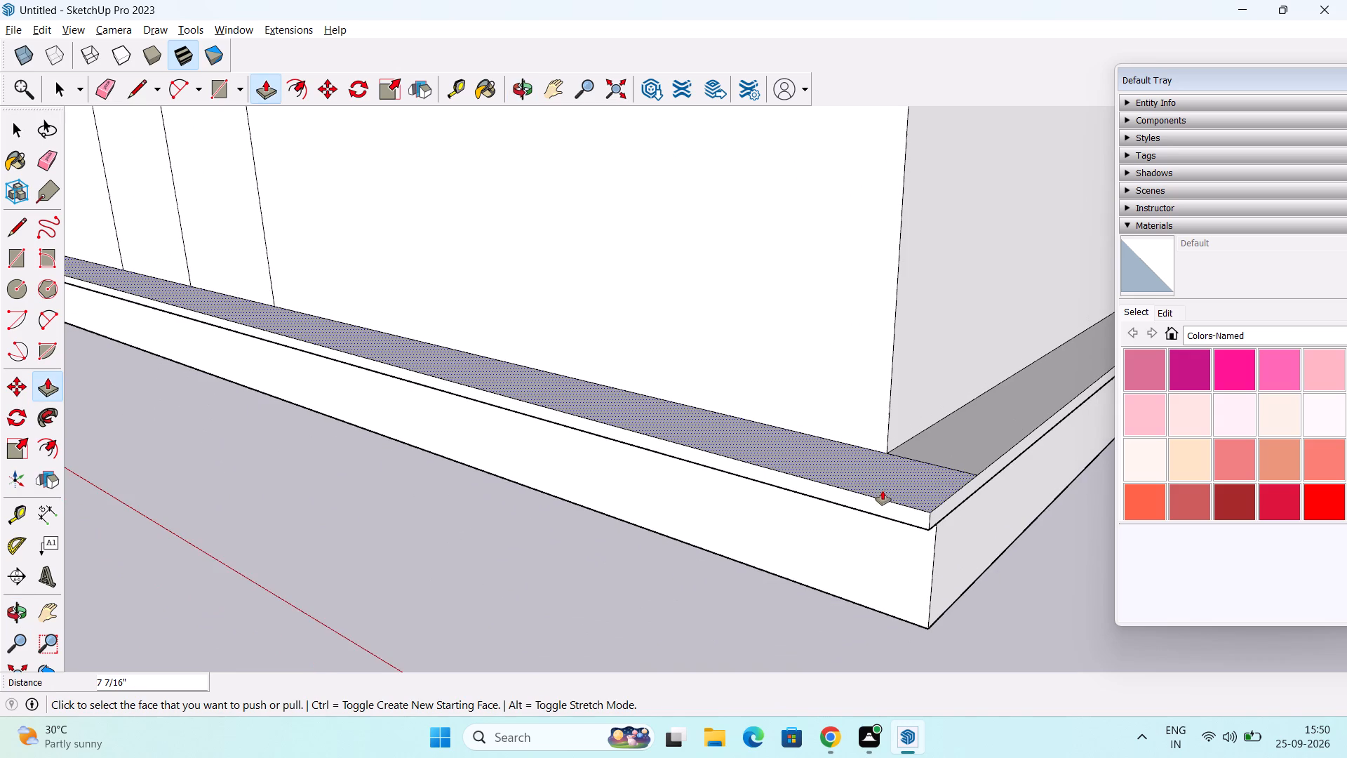
middle_drag(894, 507, 645, 427)
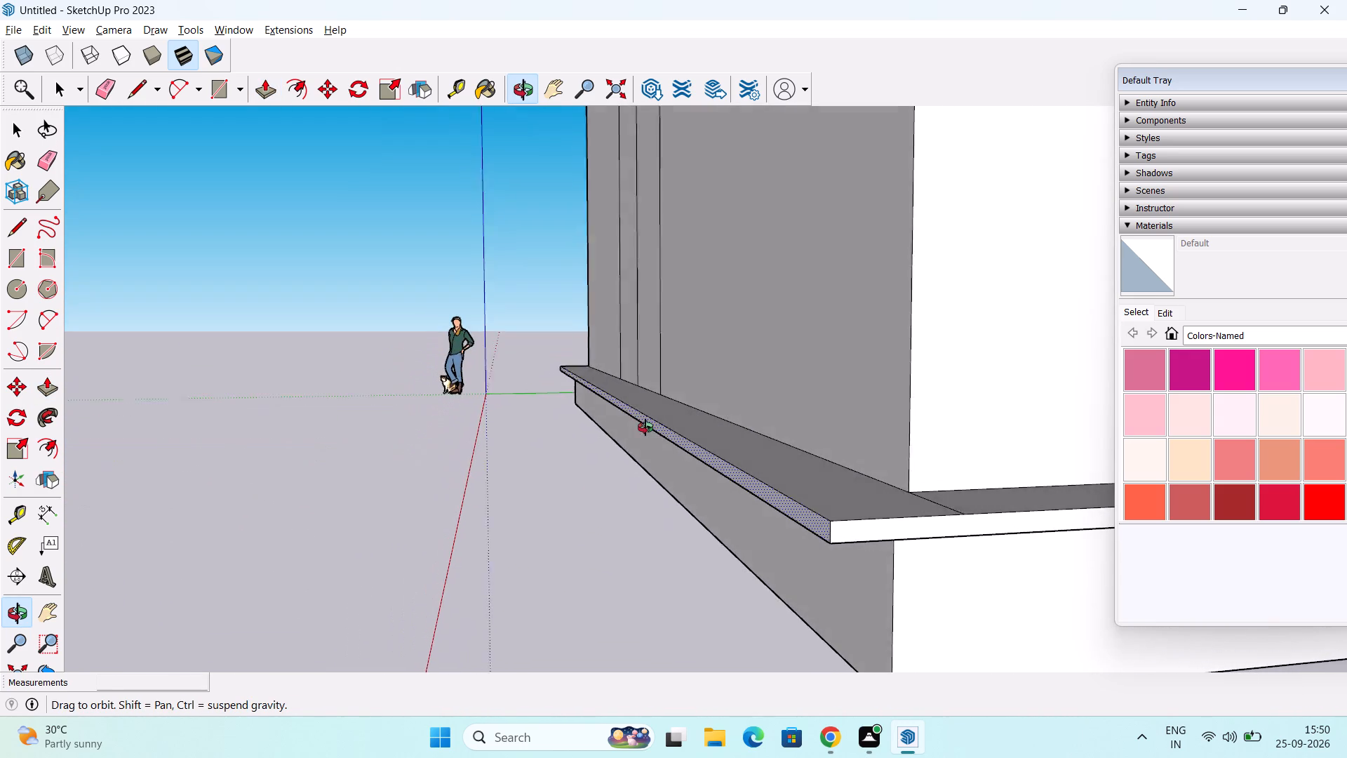
middle_drag(645, 427, 642, 435)
click(890, 595)
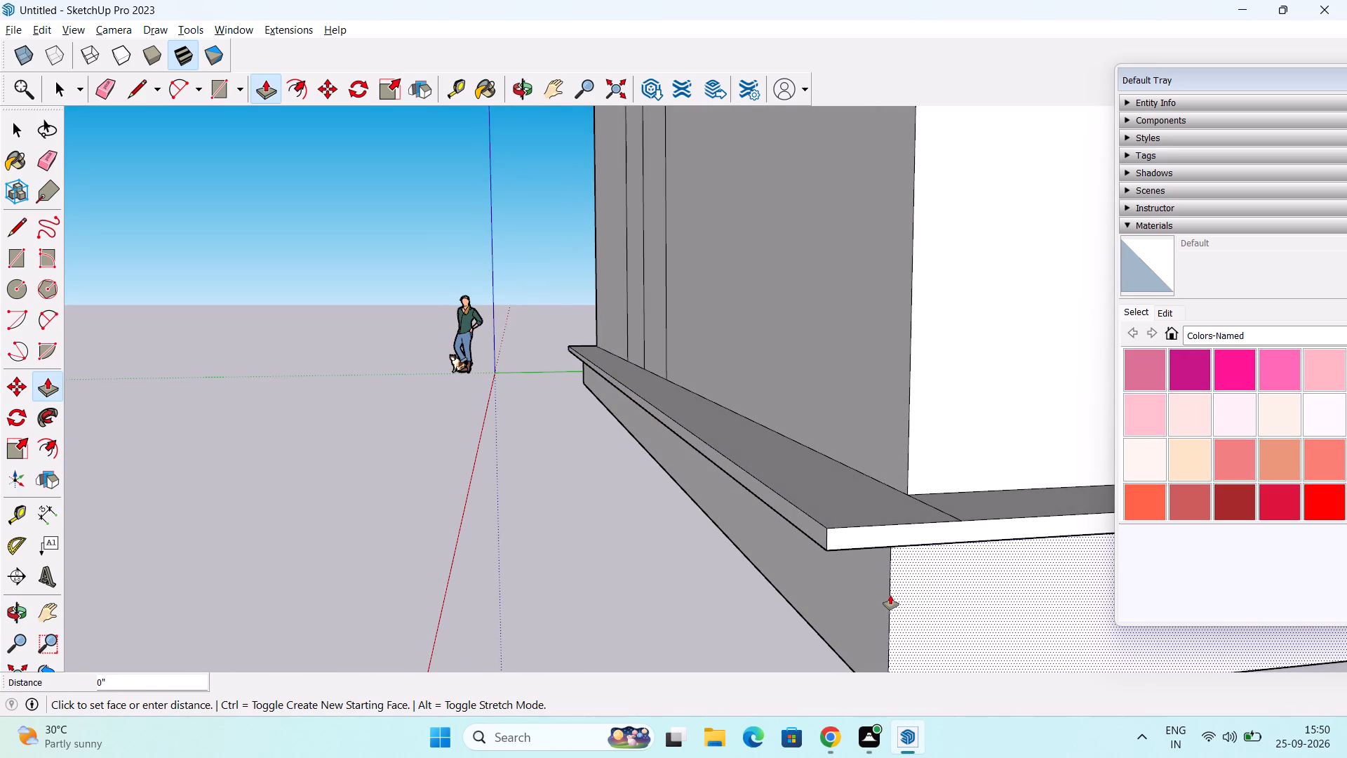
key(Escape)
click(855, 600)
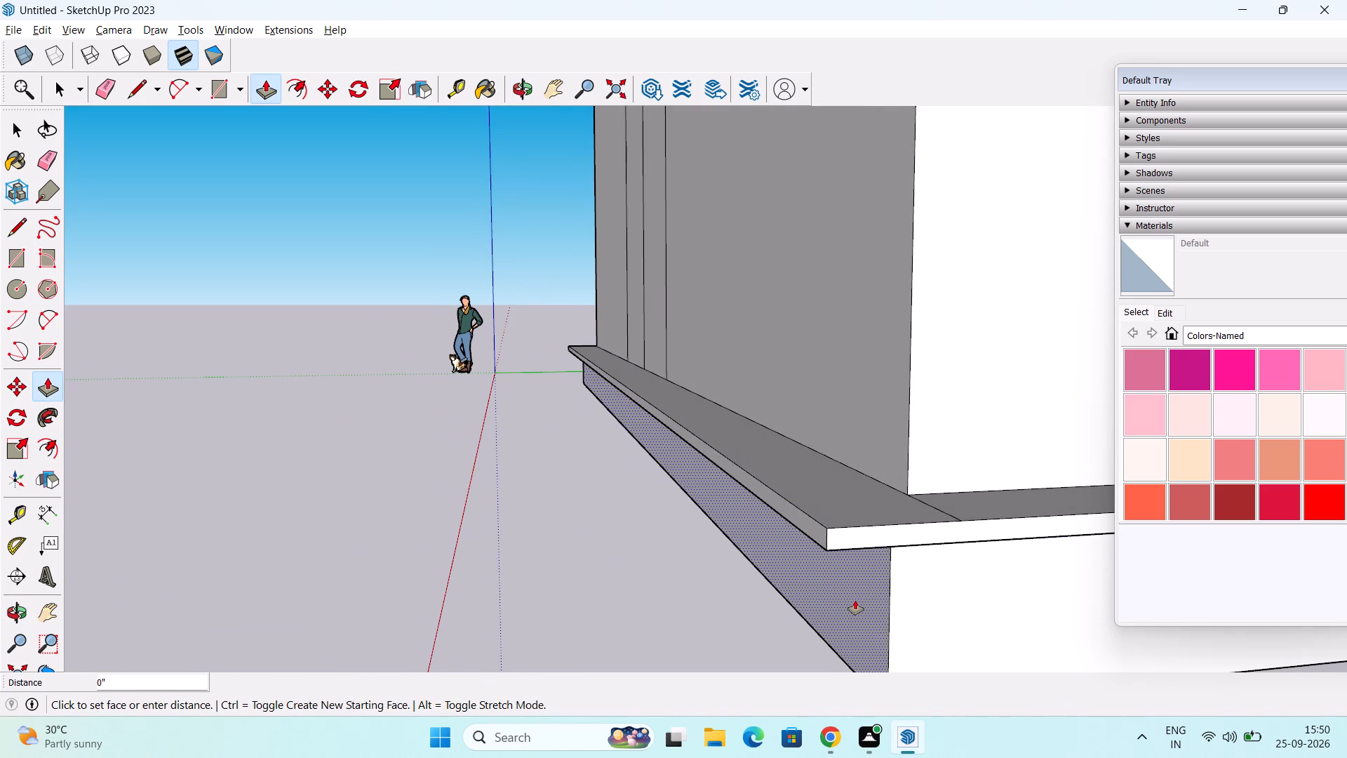
click(815, 576)
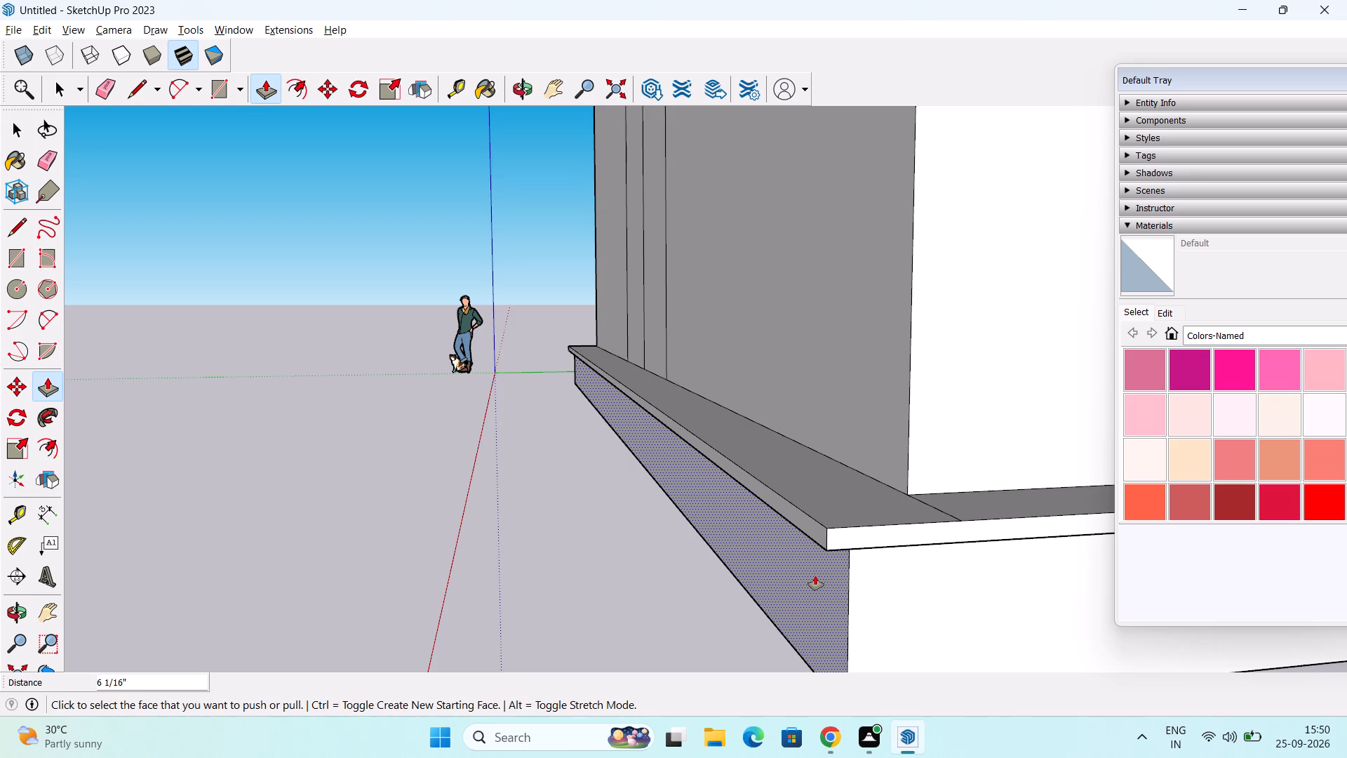
scroll(815, 576, down, 1)
middle_drag(815, 575, 944, 659)
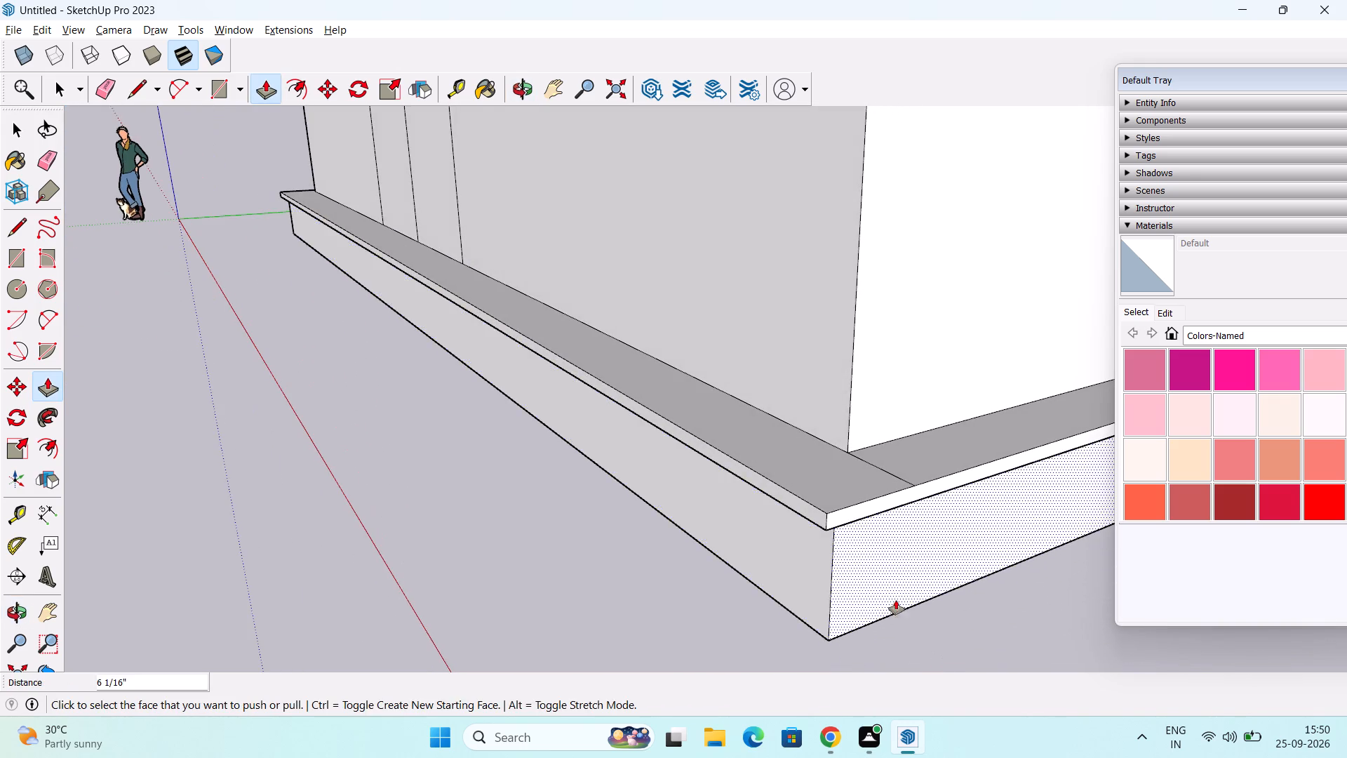
middle_drag(897, 598, 927, 671)
key(space)
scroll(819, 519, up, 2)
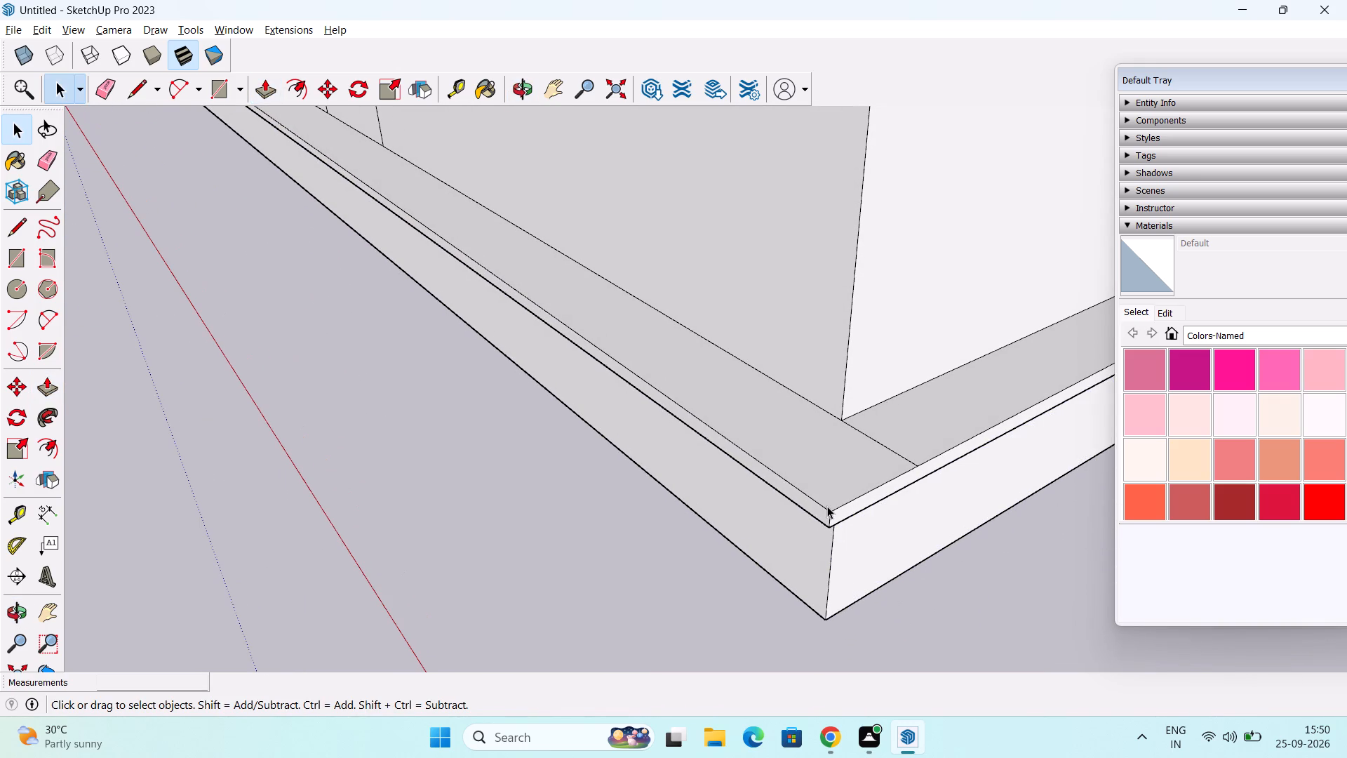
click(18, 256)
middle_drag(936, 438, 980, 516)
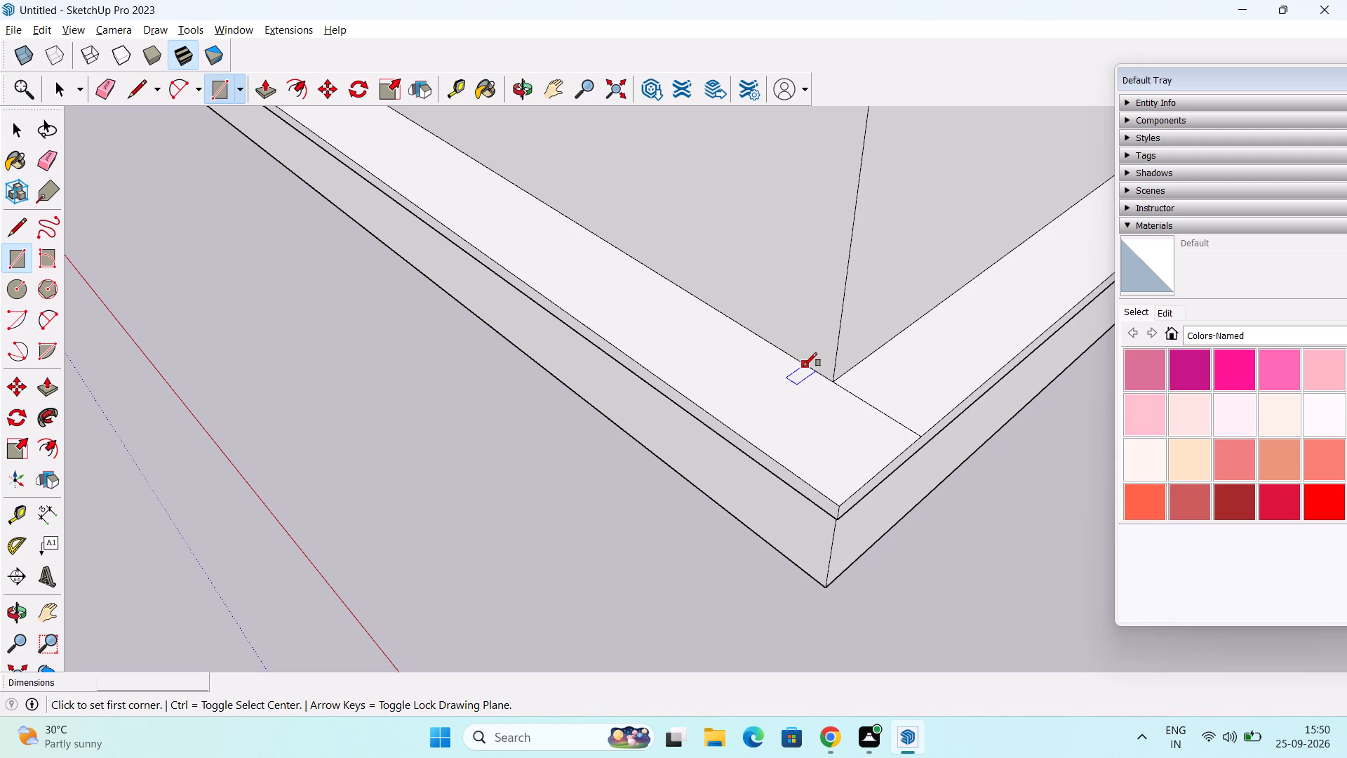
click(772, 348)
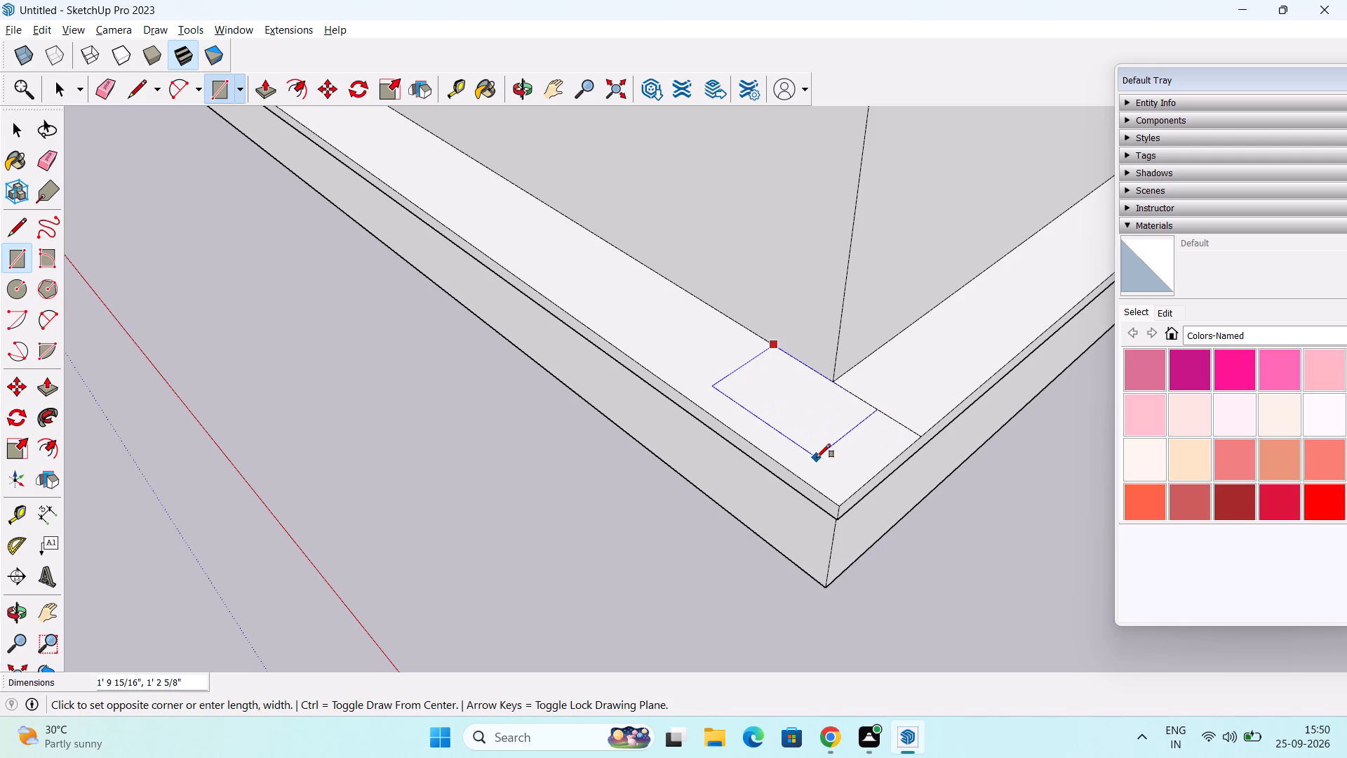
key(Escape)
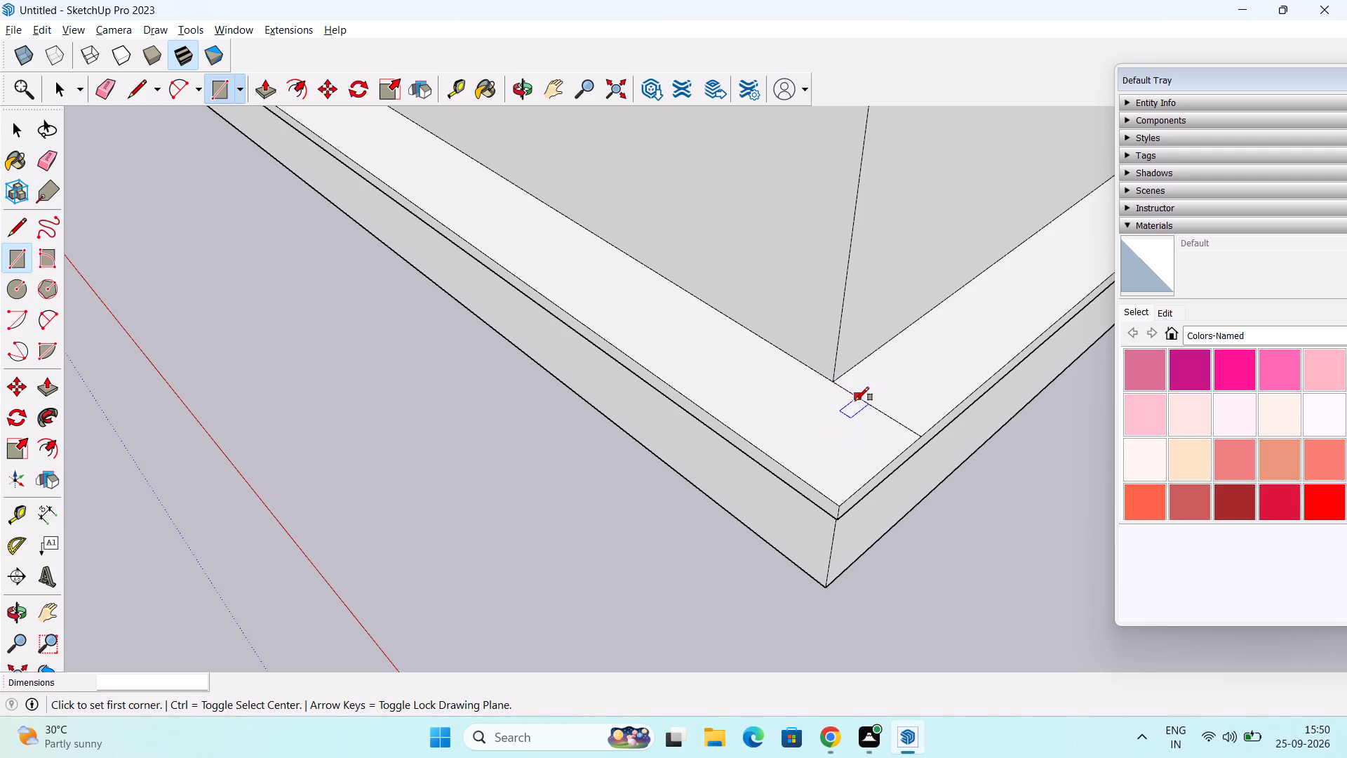
Delete the leftover edge running from the building's corner across the top of the plinth lip.
key(space)
click(872, 406)
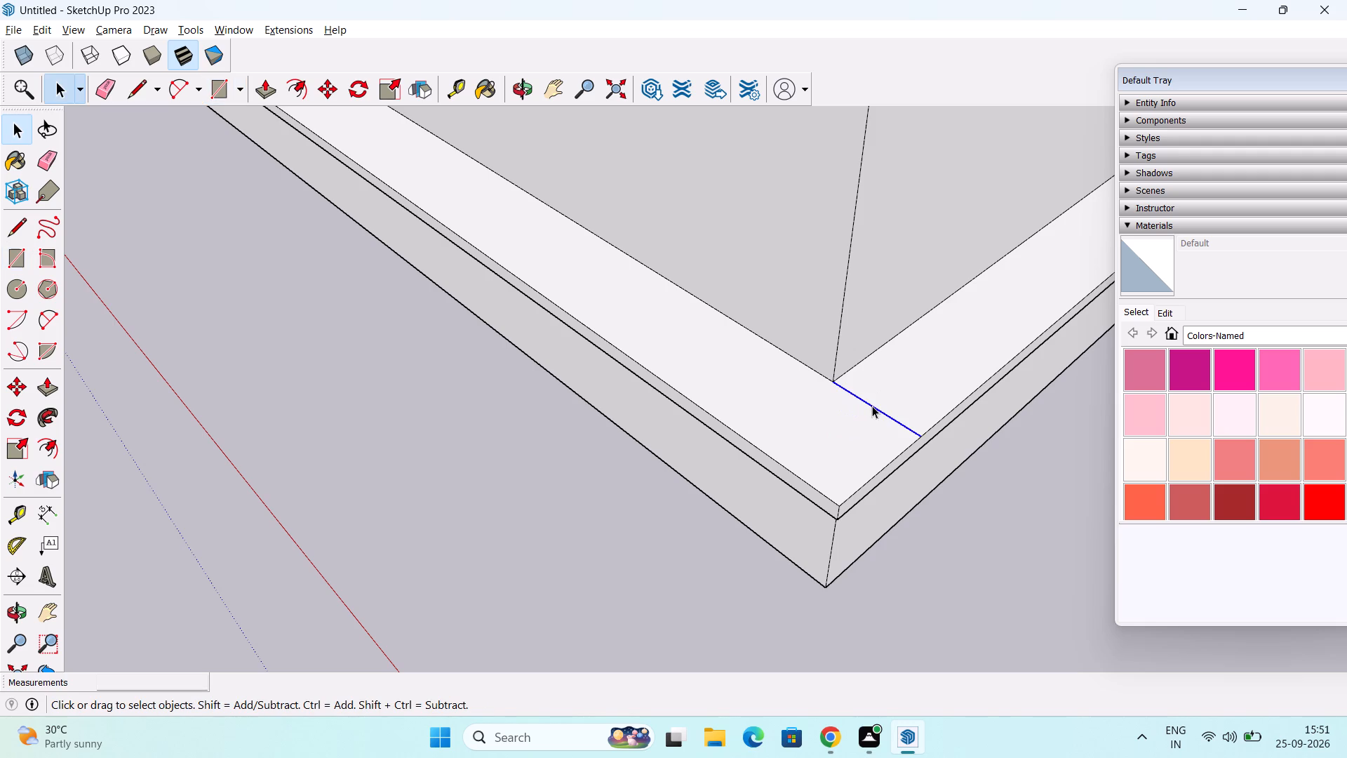
key(Delete)
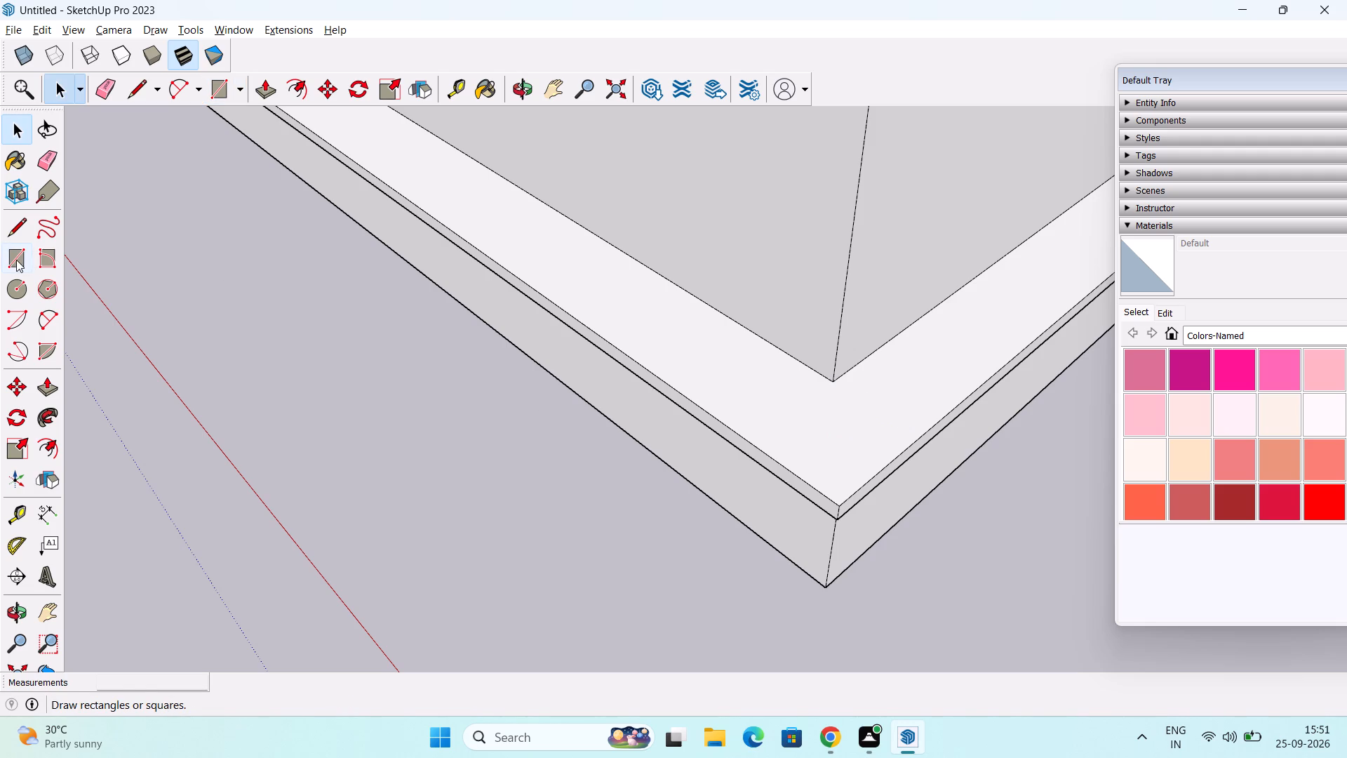
Draw a rectangle about 1' 9" by 1' 1 13/16" on the lip's top, starting on the long wall's base near the corner.
click(16, 260)
click(757, 340)
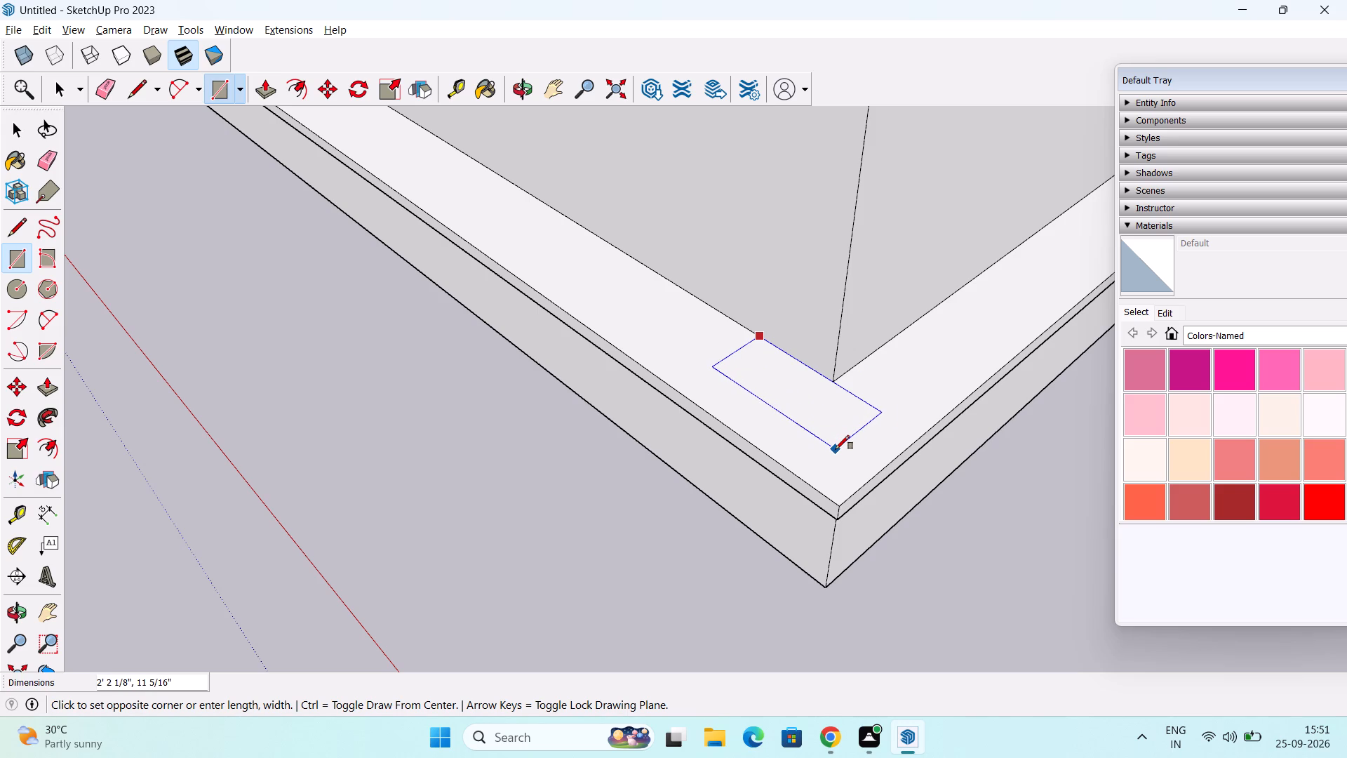
key(Escape)
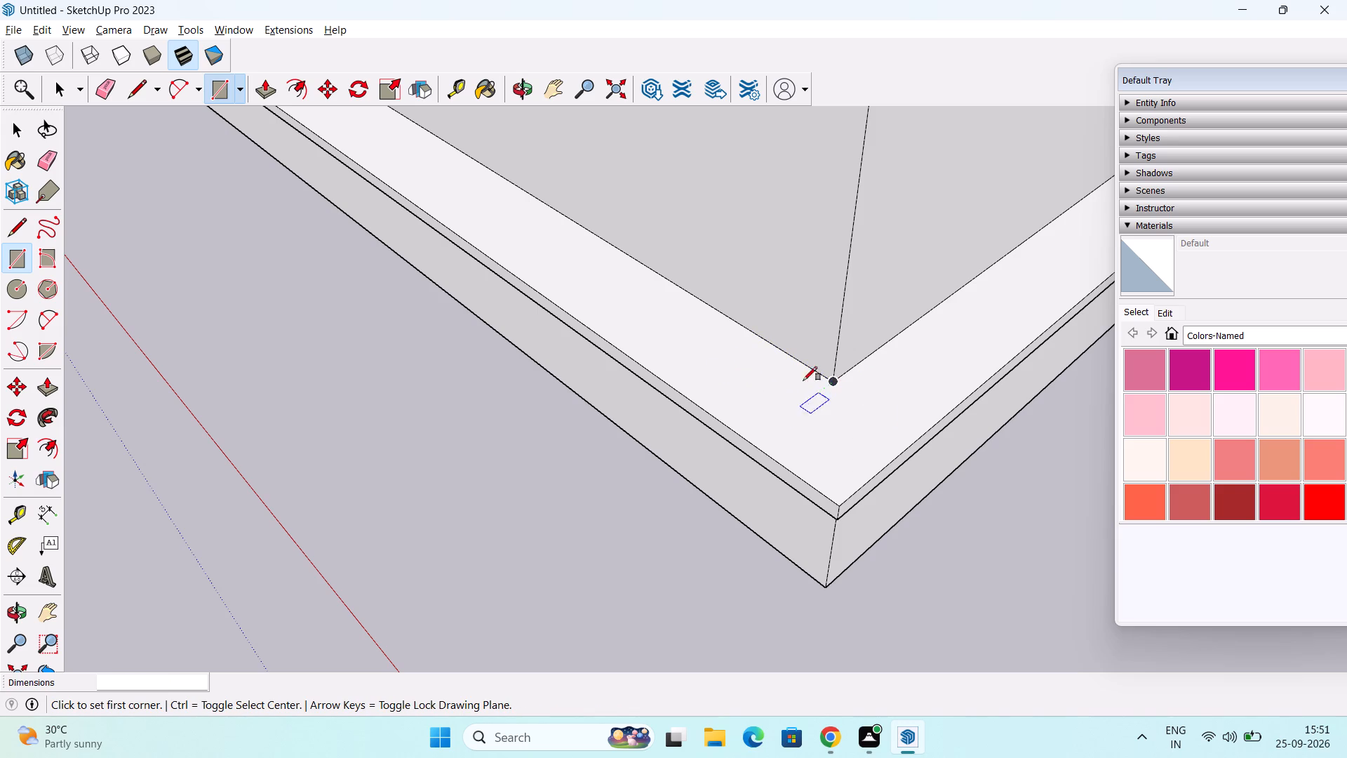
click(785, 352)
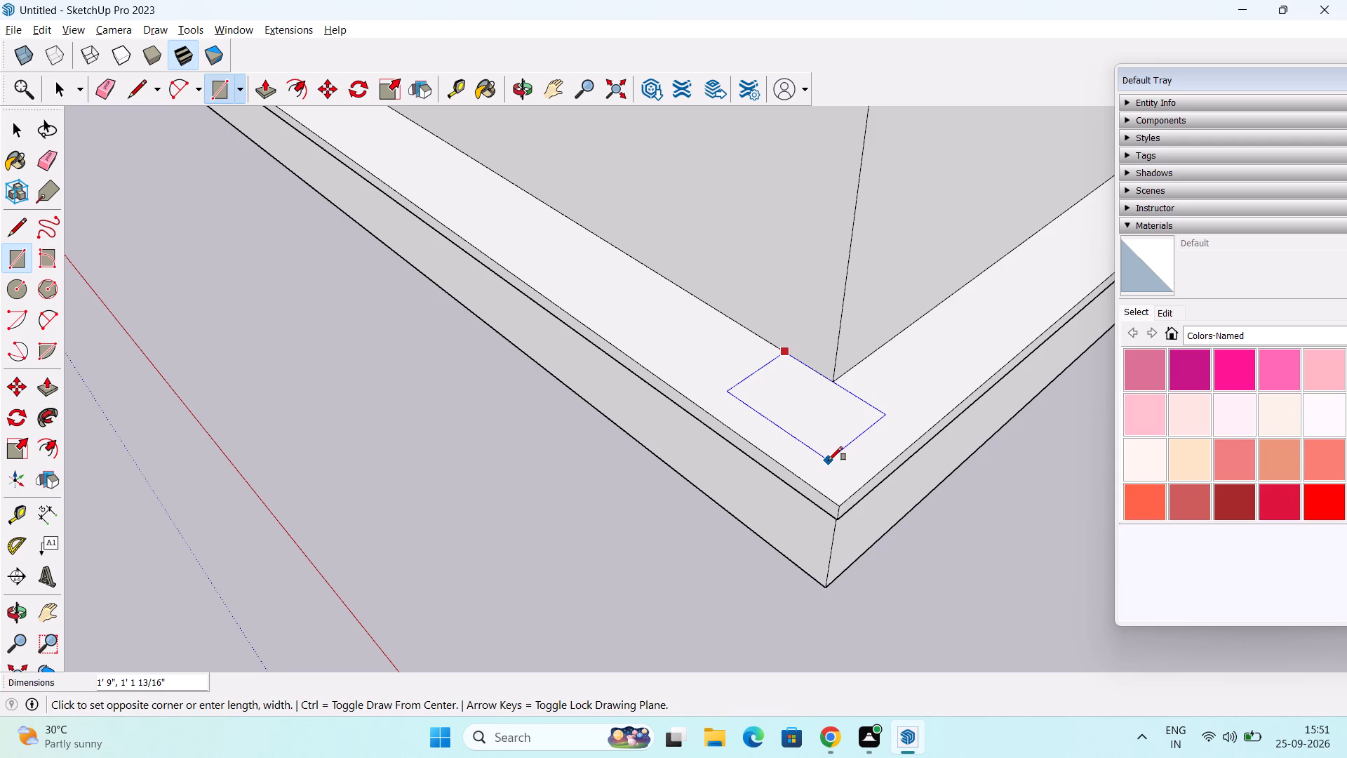
click(829, 460)
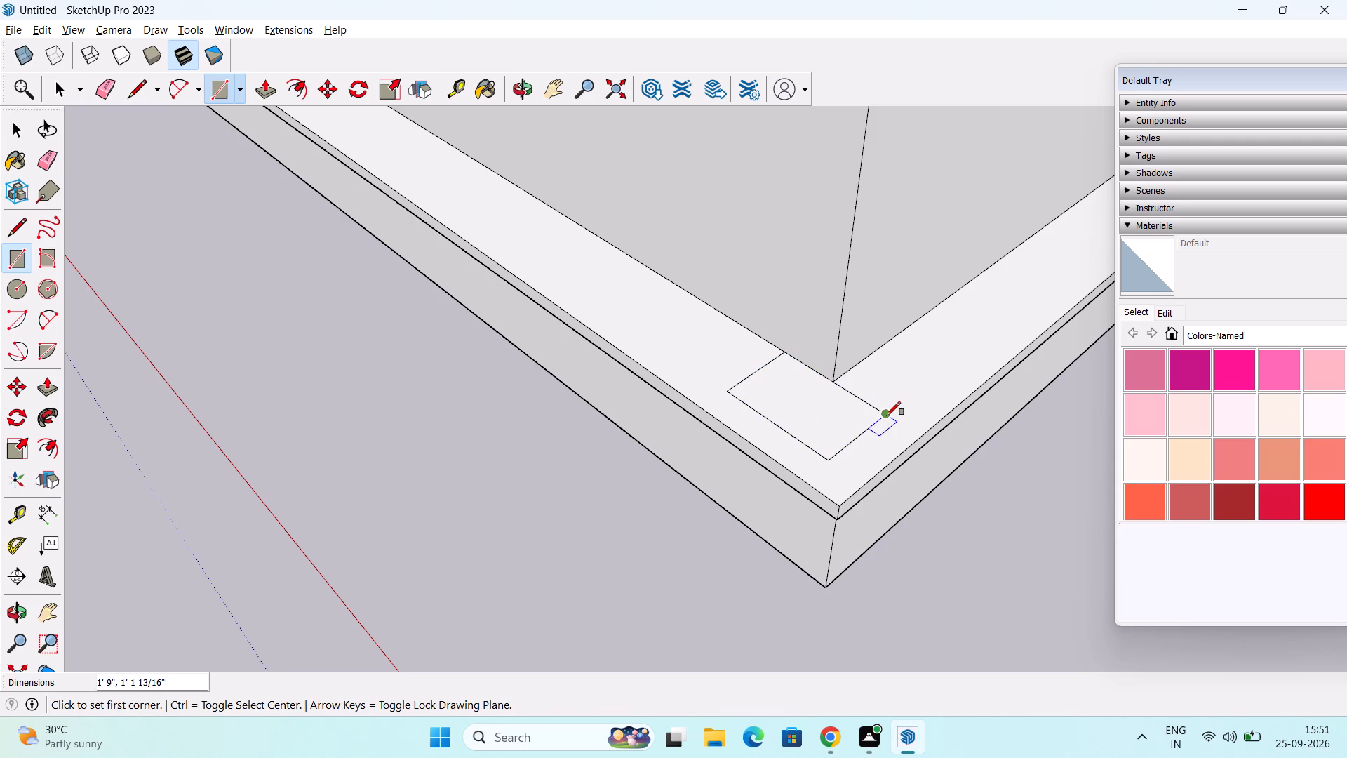
Draw an adjoining rectangle about 1' 2 11/16" by 10 1/2" from the building's corner along the end wall's base.
click(836, 377)
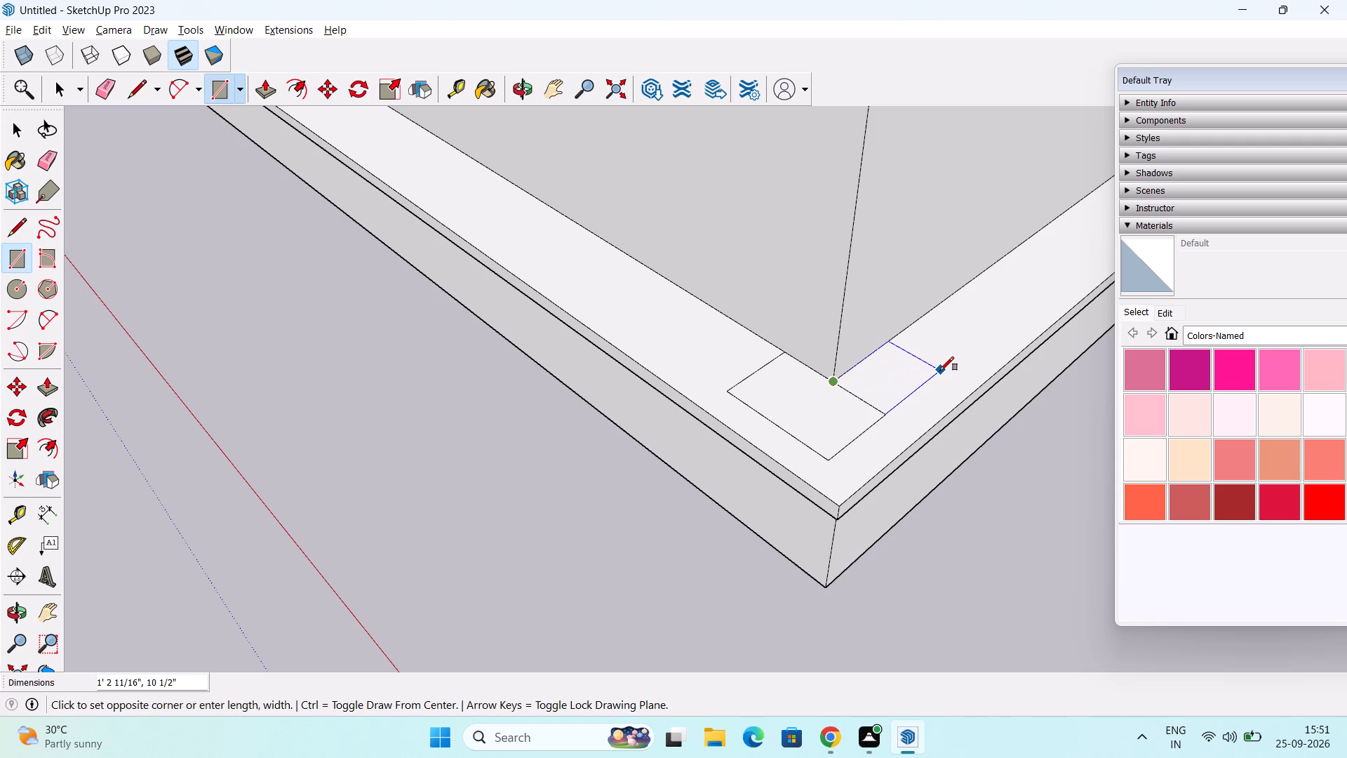
click(940, 371)
Move the second rectangle's outer edge to meet the first rectangle's corner so both outer edges line up.
scroll(901, 411, up, 8)
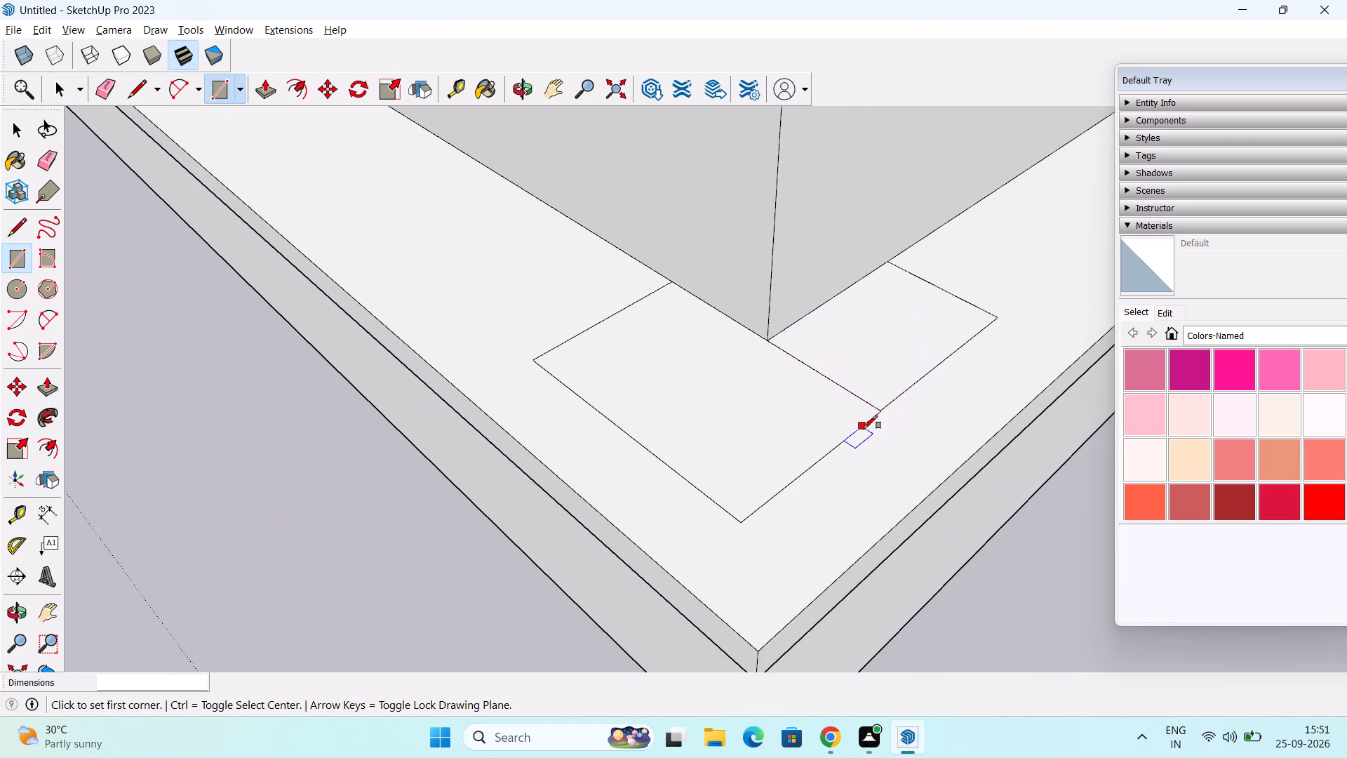
scroll(864, 429, up, 19)
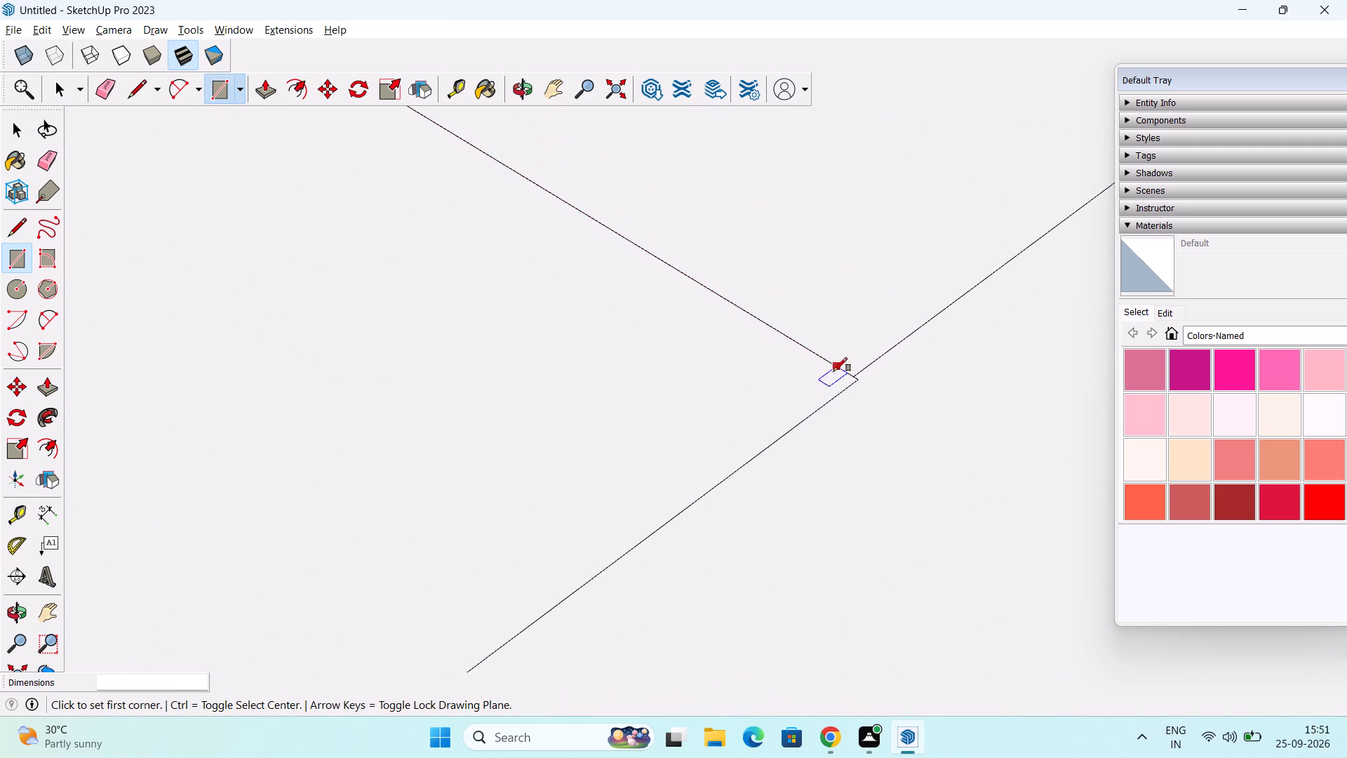
scroll(833, 371, up, 2)
key(space)
click(896, 349)
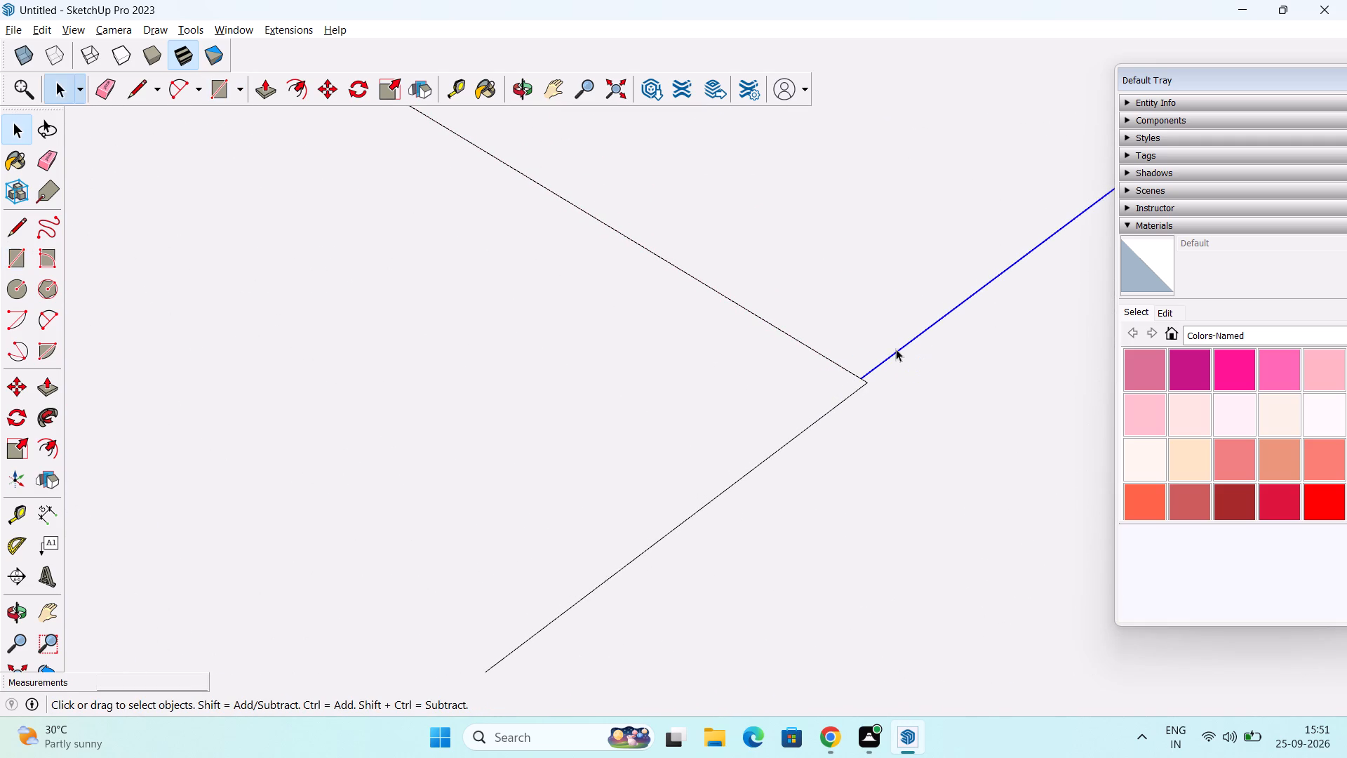
key(m)
scroll(862, 374, up, 4)
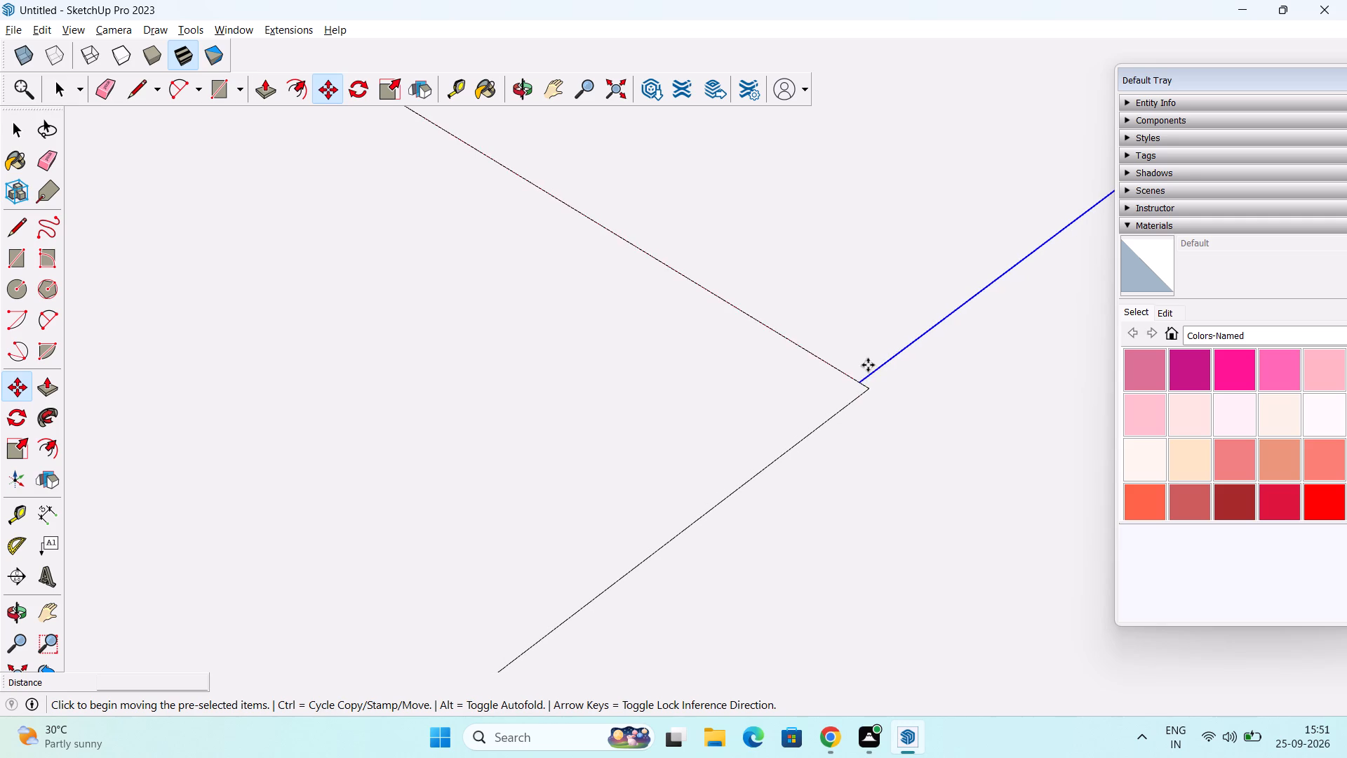
scroll(868, 365, up, 5)
click(850, 394)
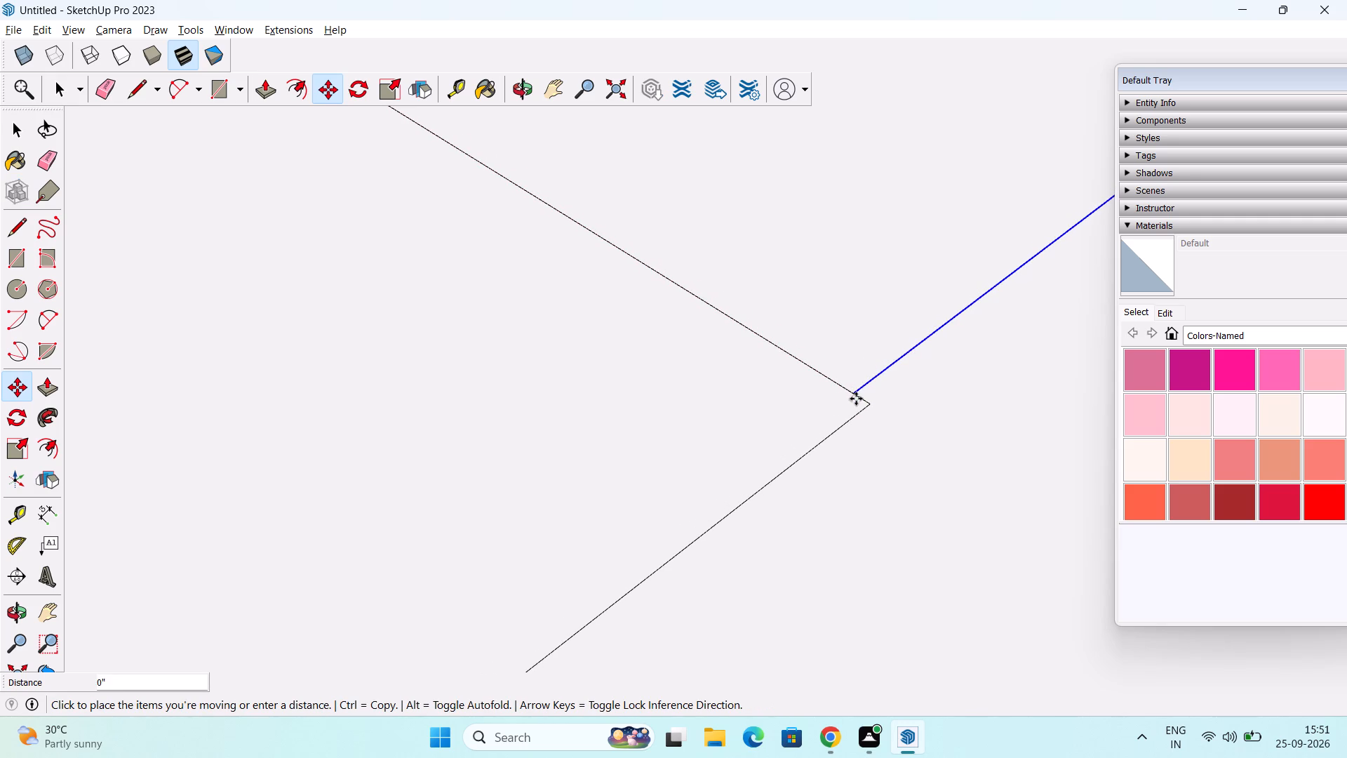
click(865, 404)
Delete the edge dividing the two rectangles to form one L-shaped face around the building's corner.
scroll(866, 397, down, 5)
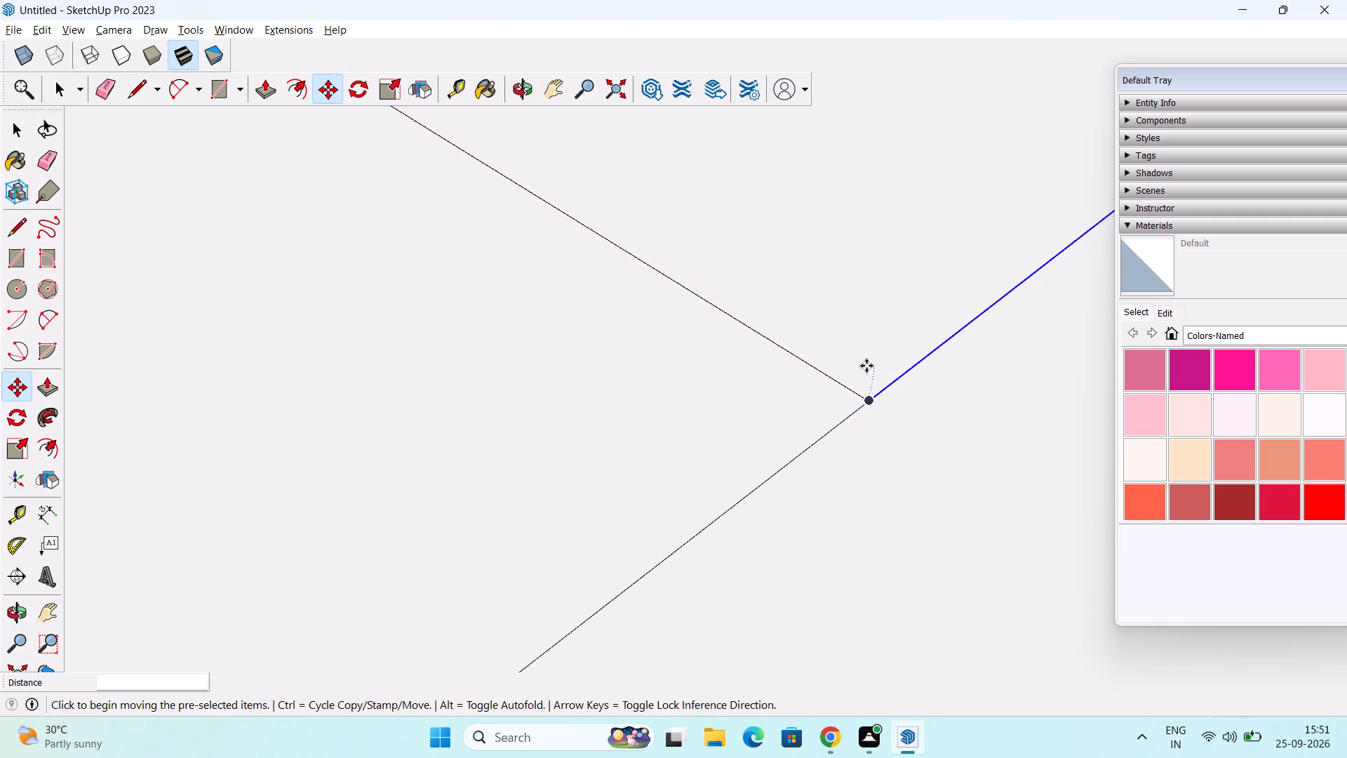
scroll(866, 366, down, 20)
scroll(866, 366, down, 2)
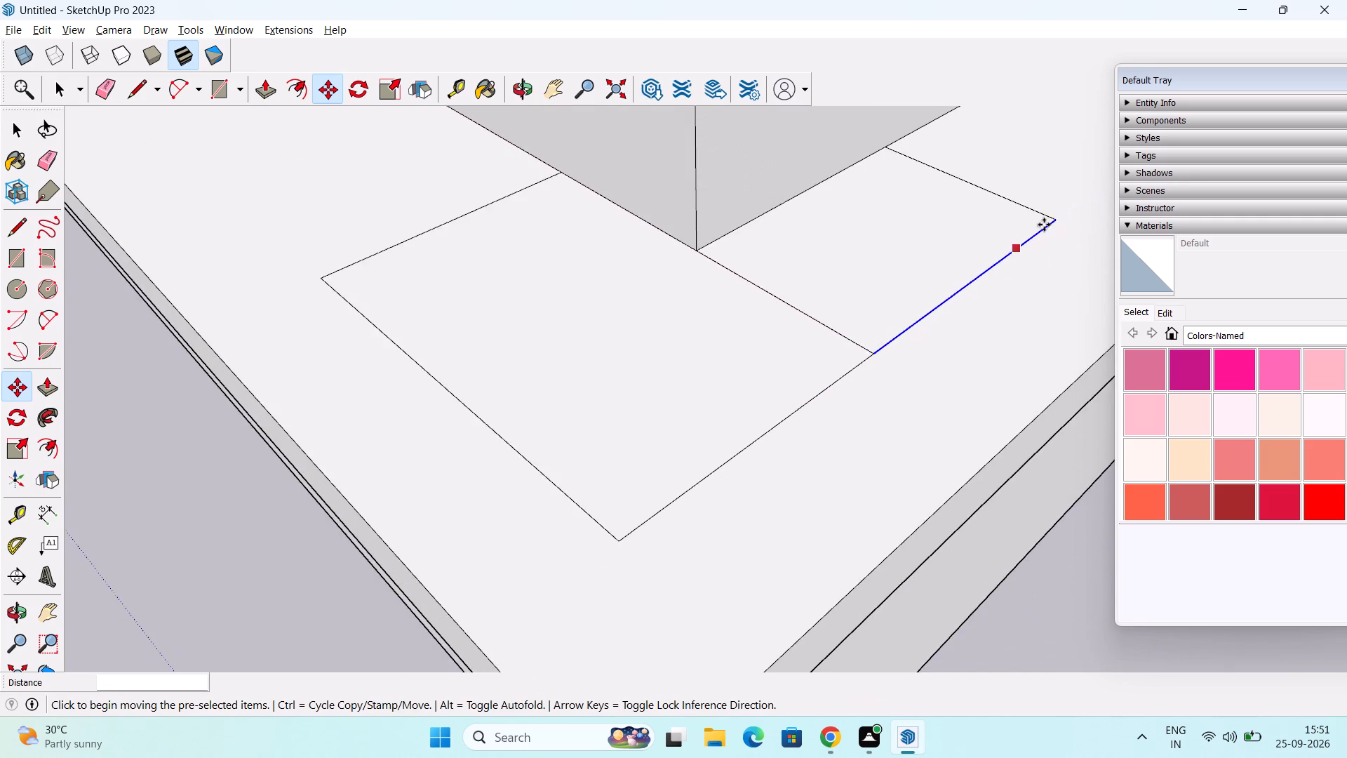
scroll(1049, 219, up, 20)
scroll(1049, 219, up, 6)
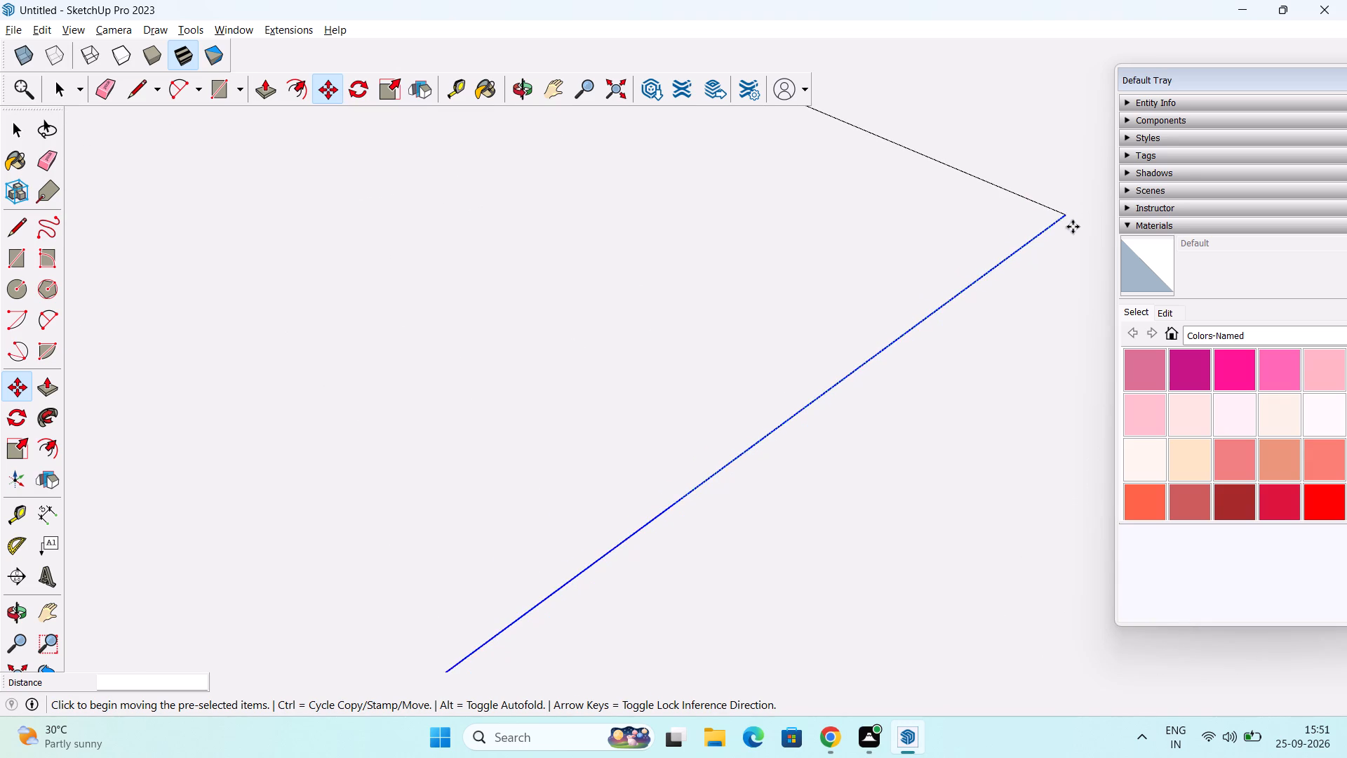
scroll(1073, 227, up, 20)
scroll(1061, 204, up, 3)
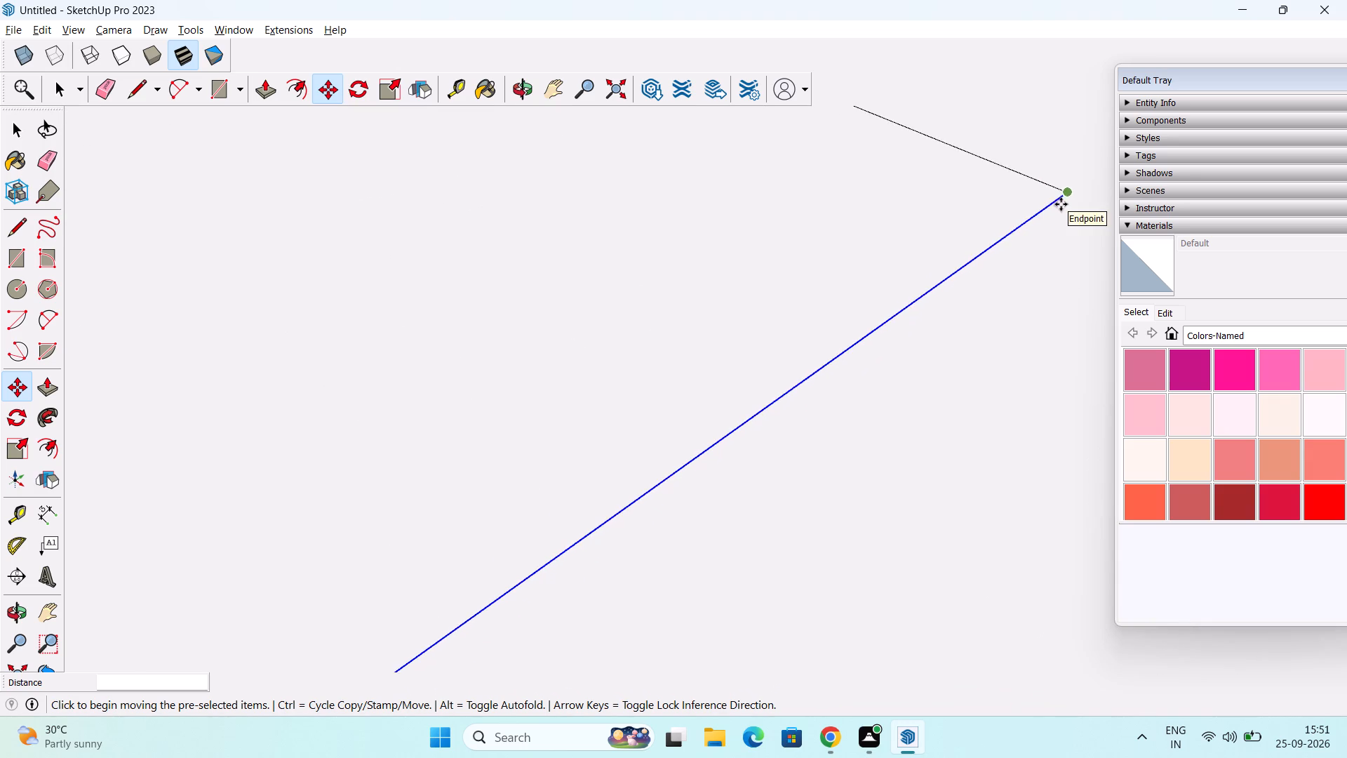
scroll(1061, 204, up, 8)
scroll(1073, 197, down, 3)
scroll(1072, 197, up, 6)
scroll(1071, 185, down, 13)
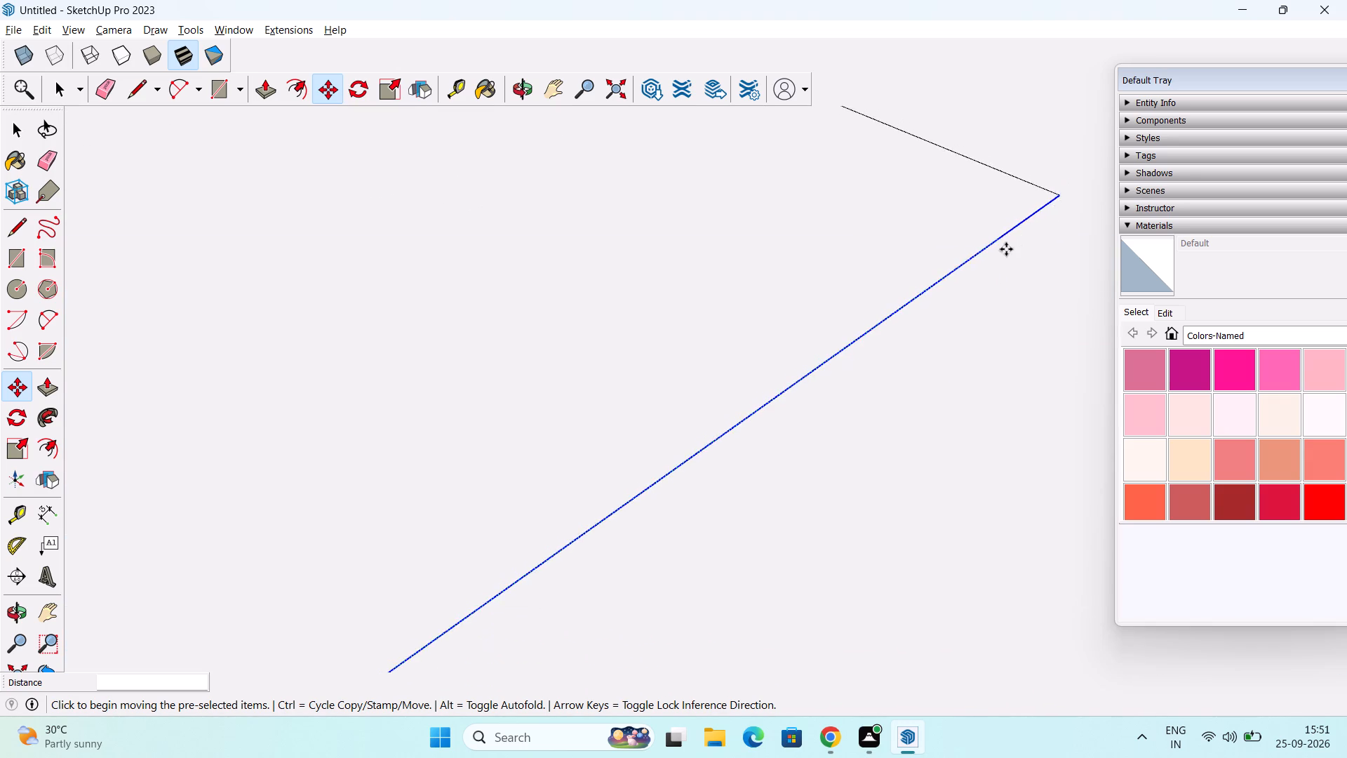
scroll(1006, 249, down, 20)
scroll(1006, 249, down, 7)
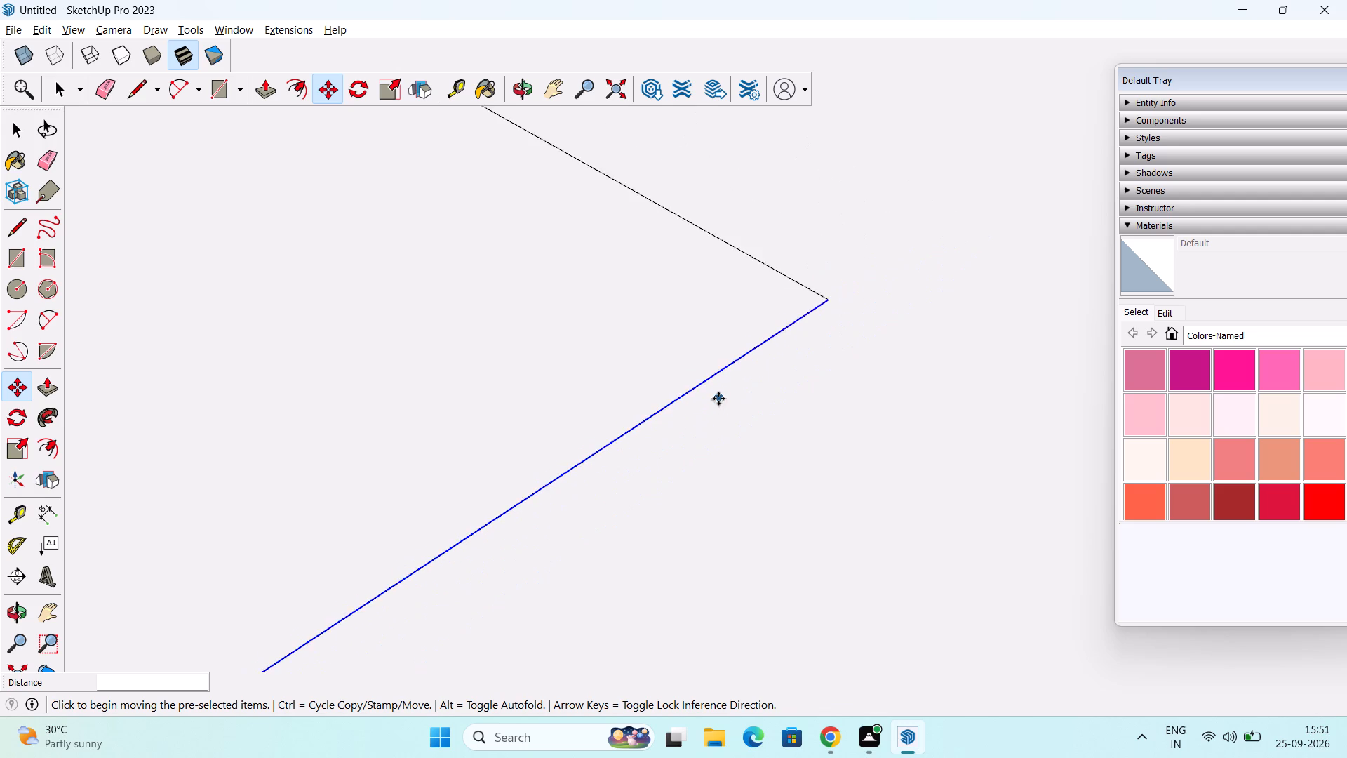
scroll(718, 399, down, 15)
shift+middle_drag(596, 431, 603, 431)
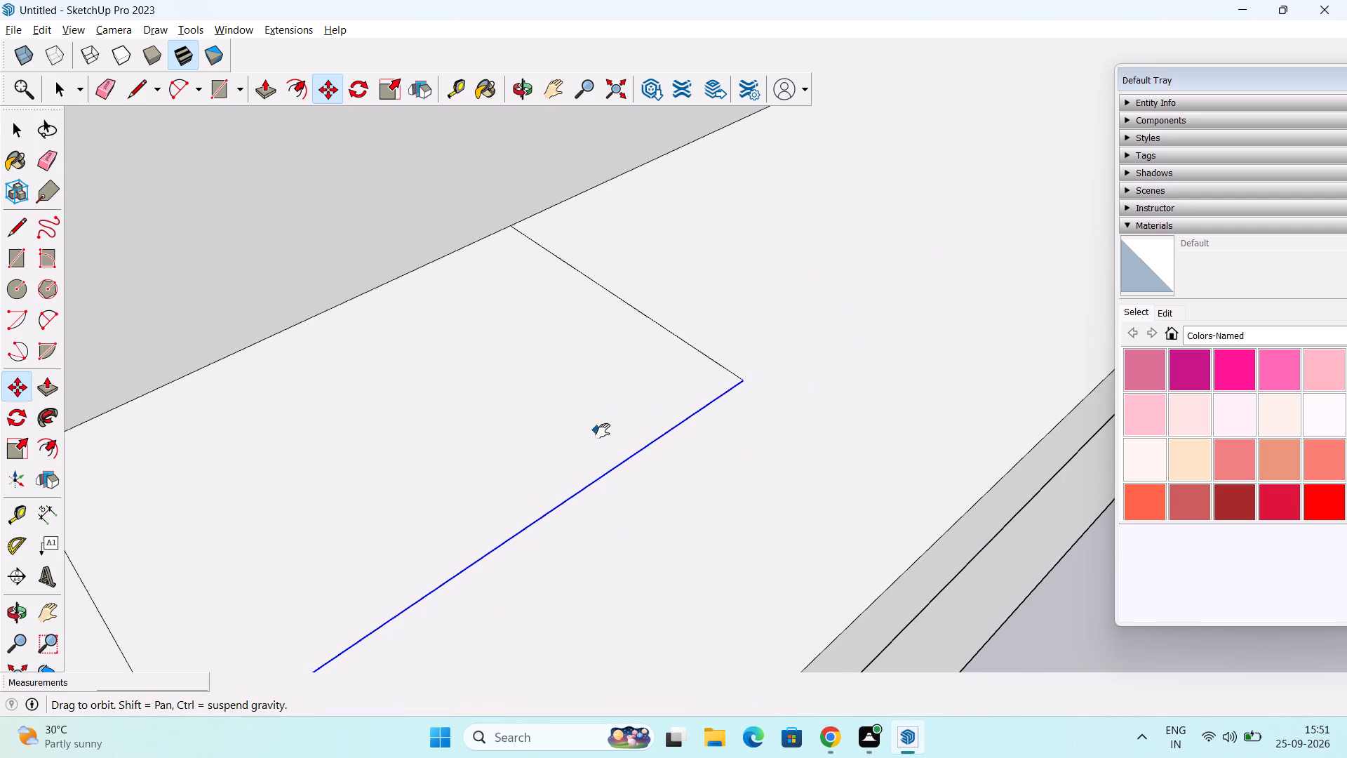
shift+middle_drag(603, 431, 859, 274)
key(space)
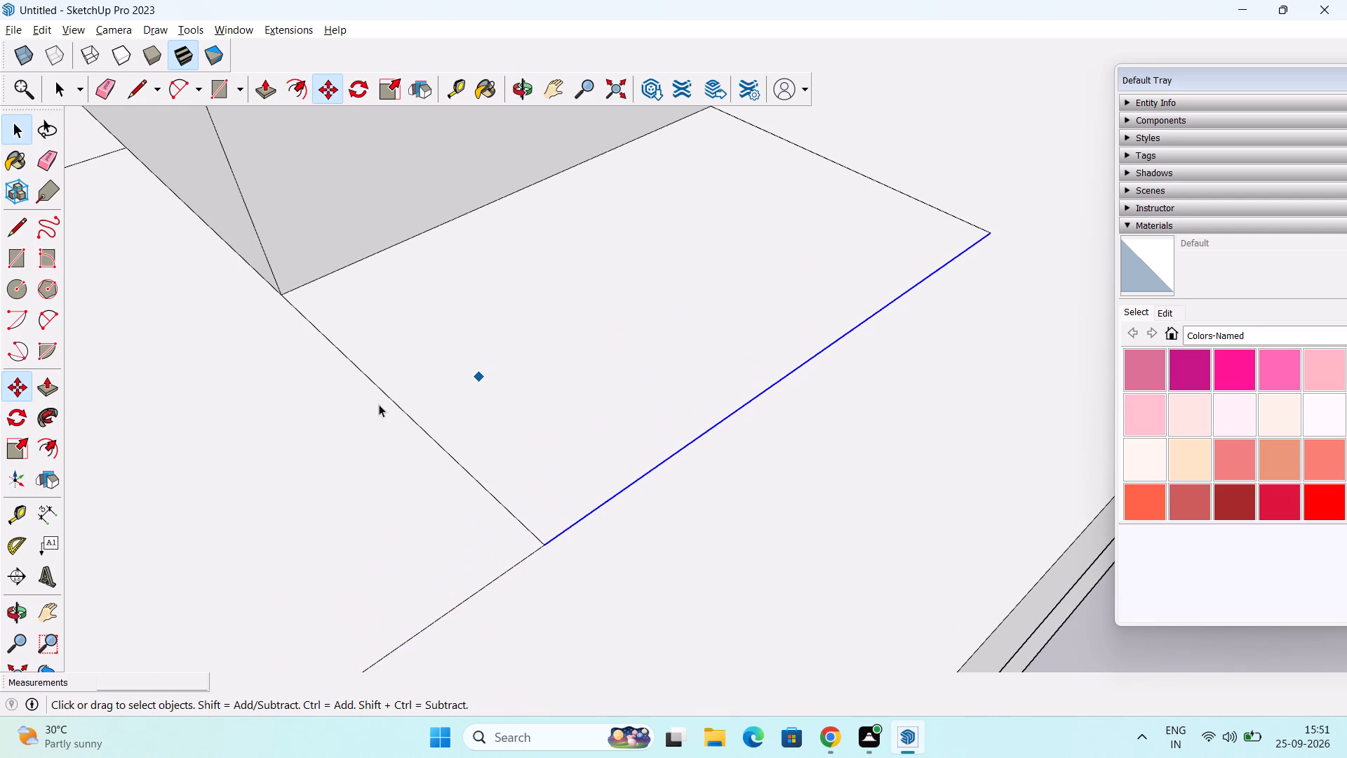
click(396, 408)
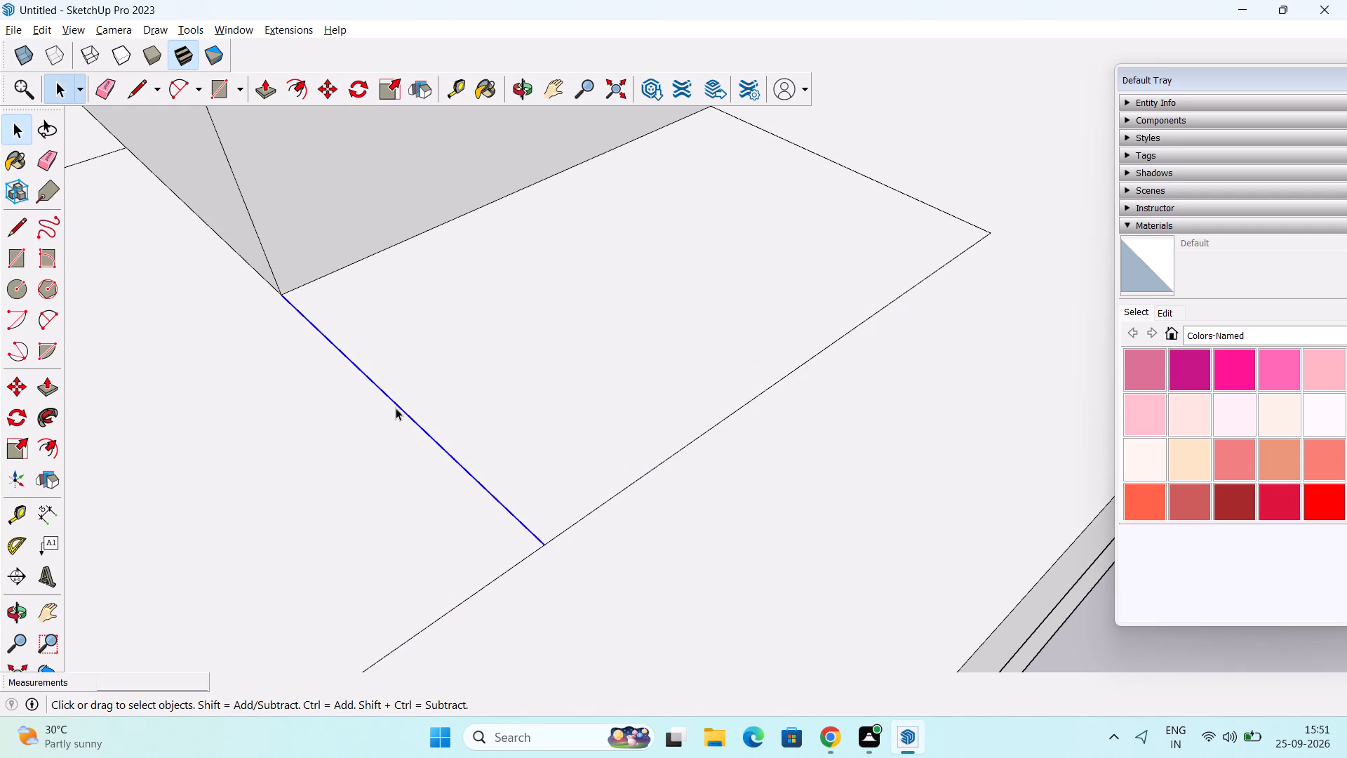
key(Delete)
Push/Pull the L-shaped face up 19' 9" to the top of the walls as a corner pillar.
scroll(396, 412, down, 13)
shift+middle_drag(411, 439, 596, 409)
key(p)
click(510, 413)
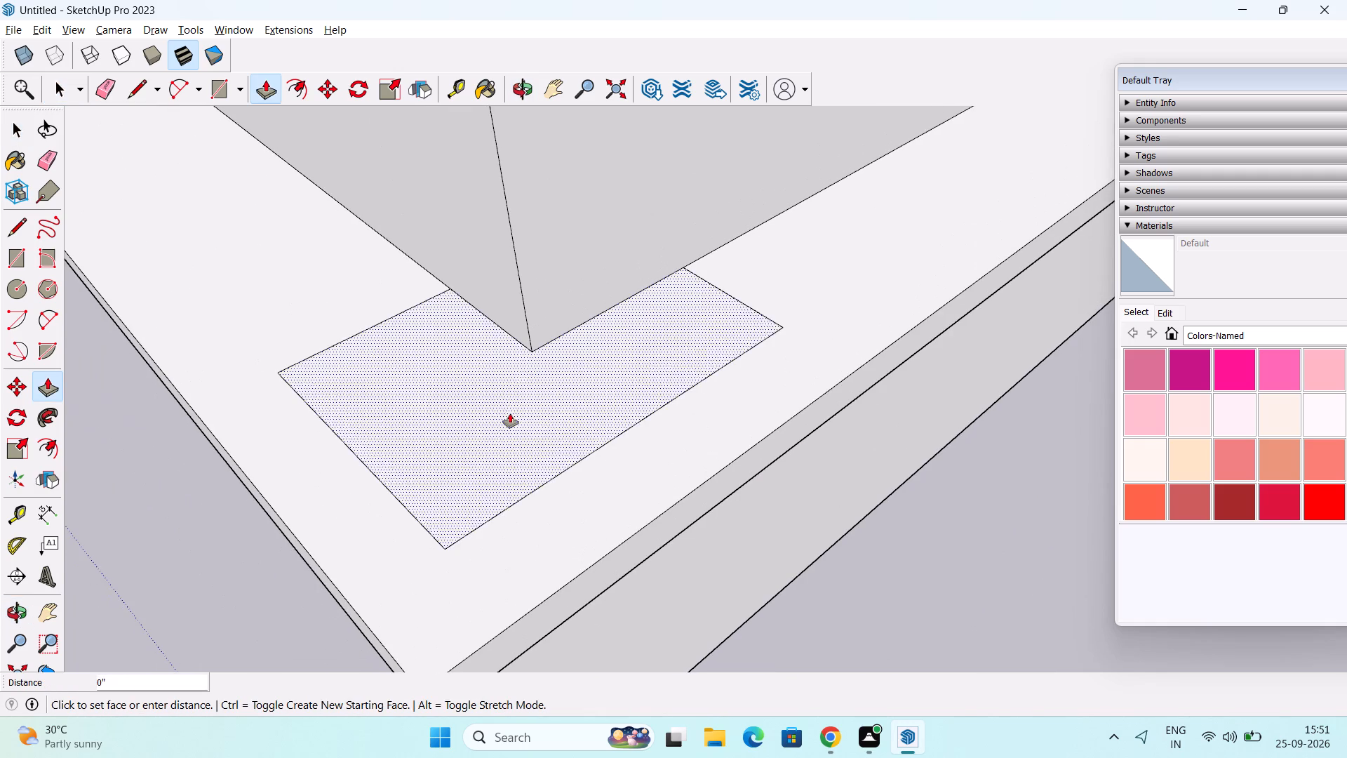
scroll(532, 234, down, 16)
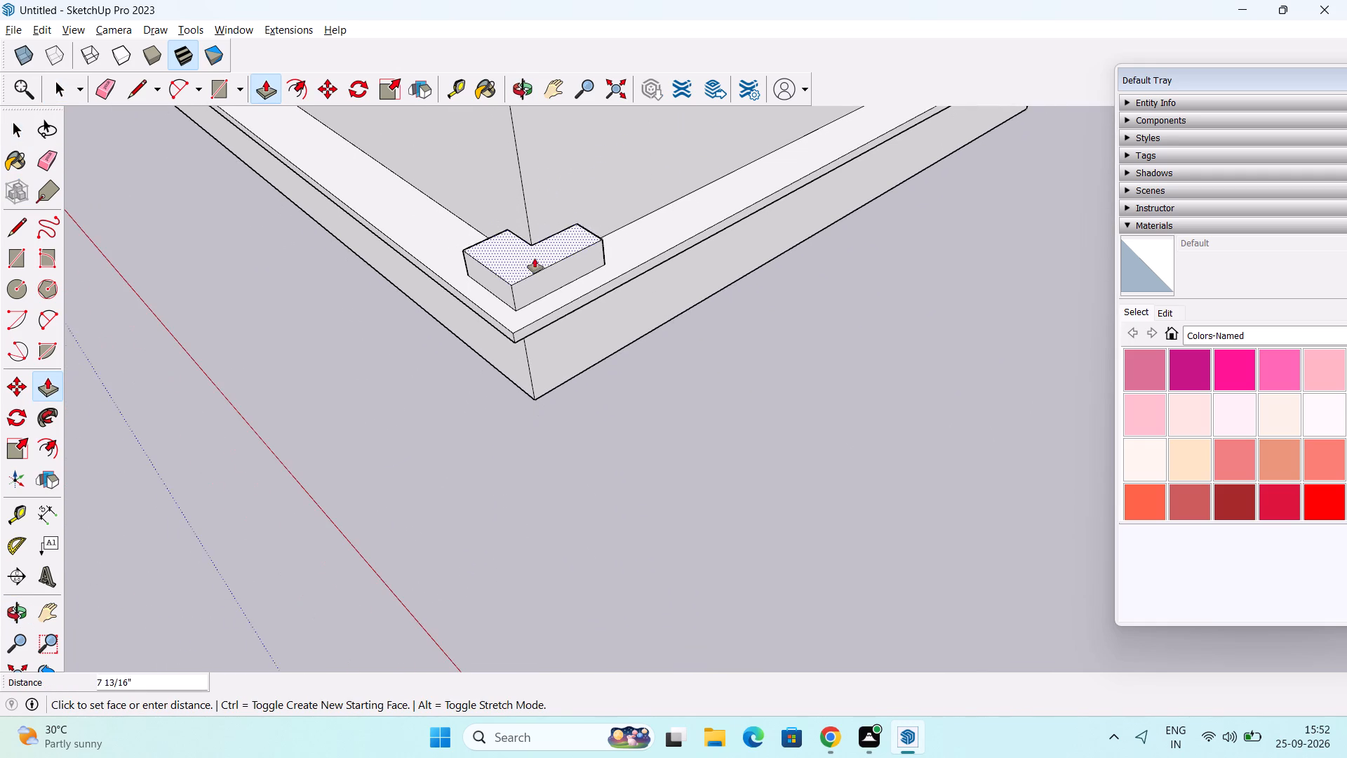
shift+middle_drag(535, 249, 883, 757)
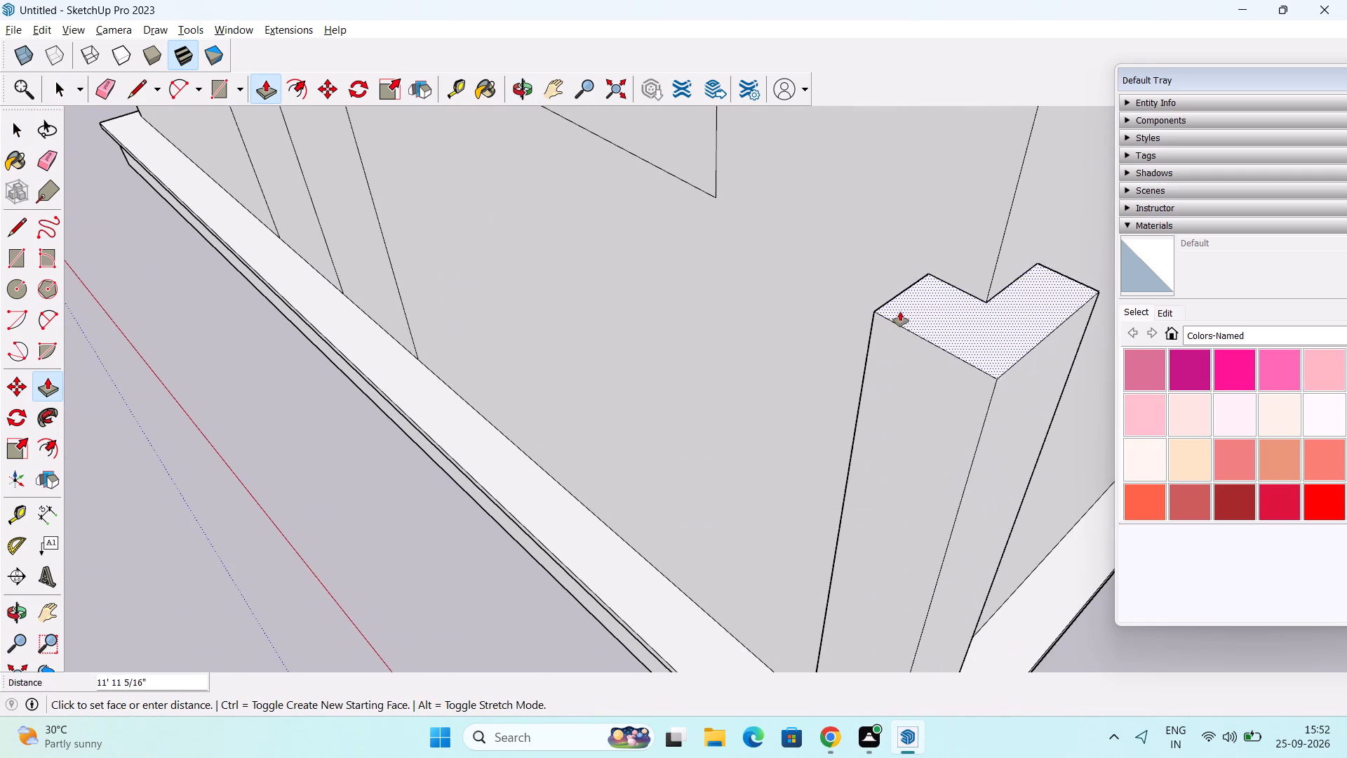
scroll(900, 311, down, 6)
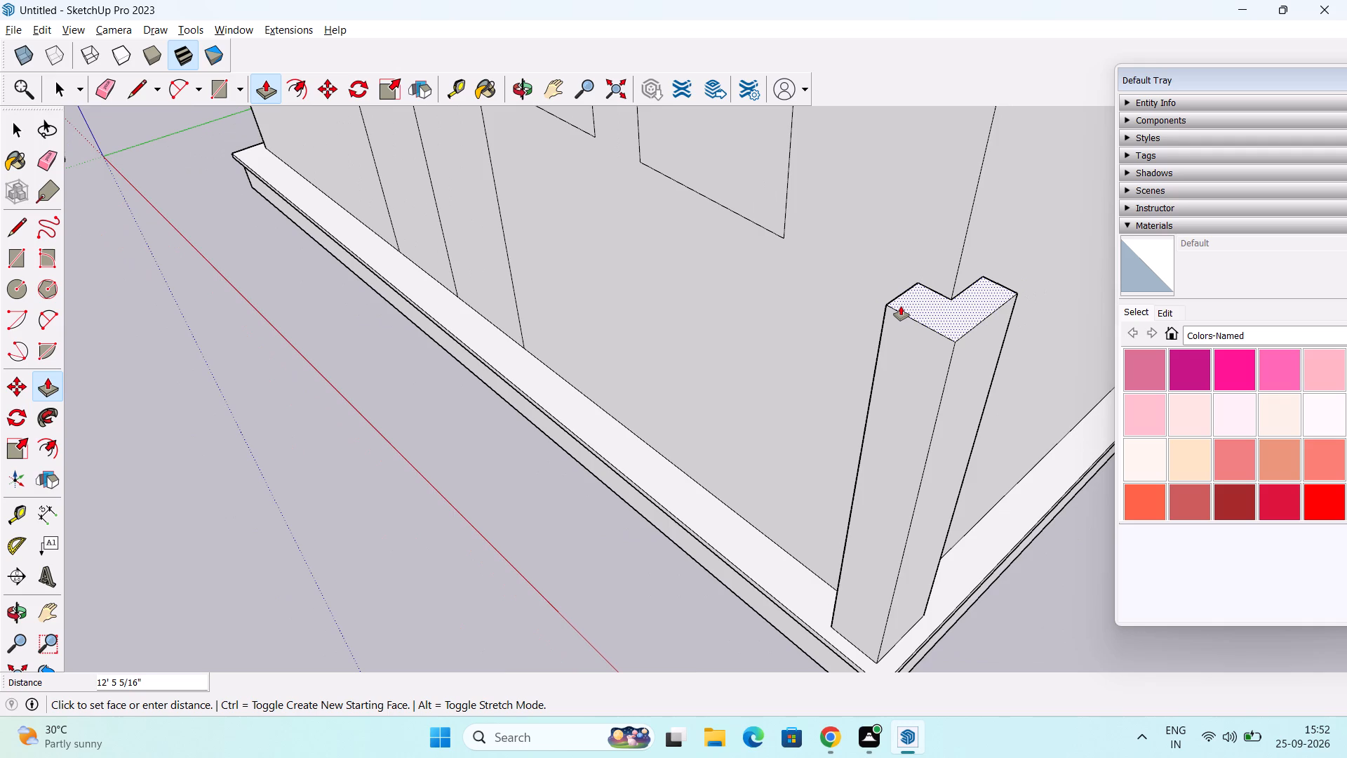
scroll(901, 306, down, 9)
shift+middle_drag(901, 298, 908, 298)
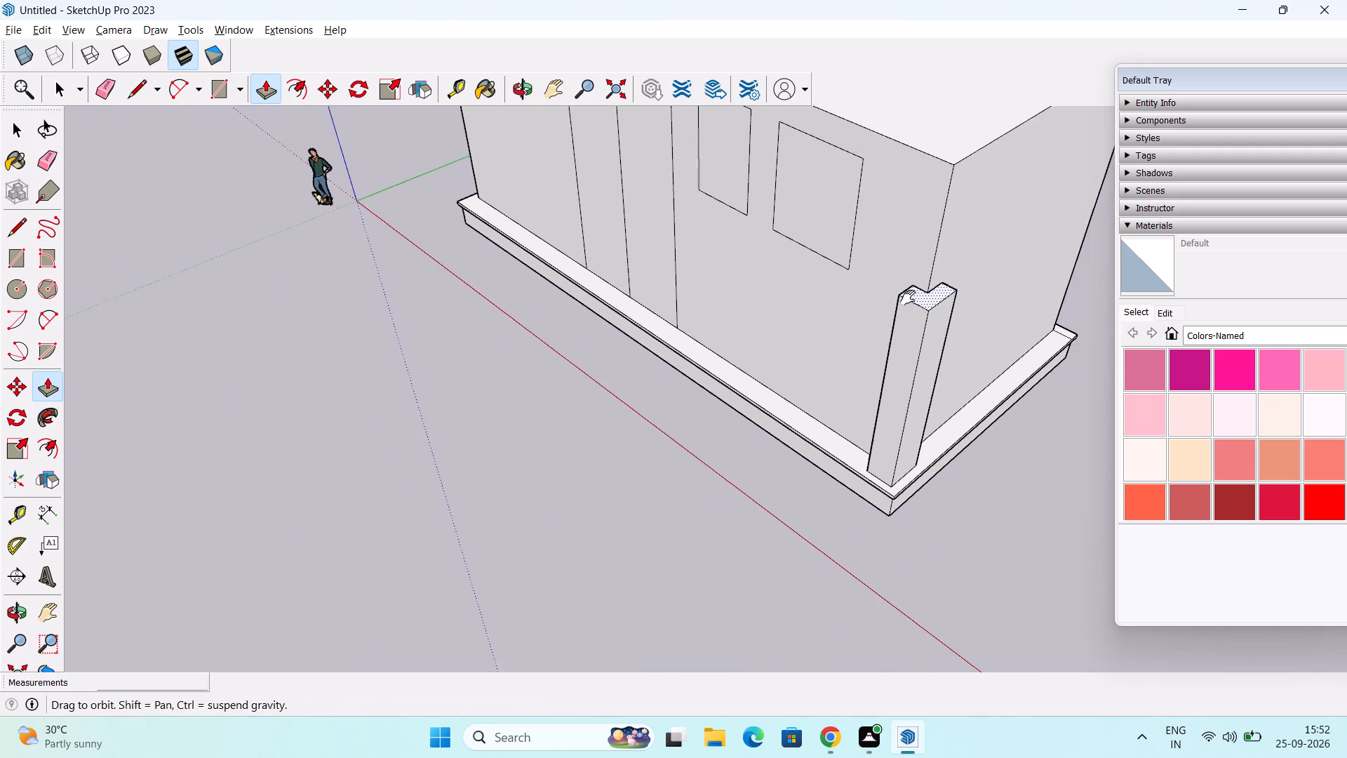
shift+middle_drag(908, 298, 894, 439)
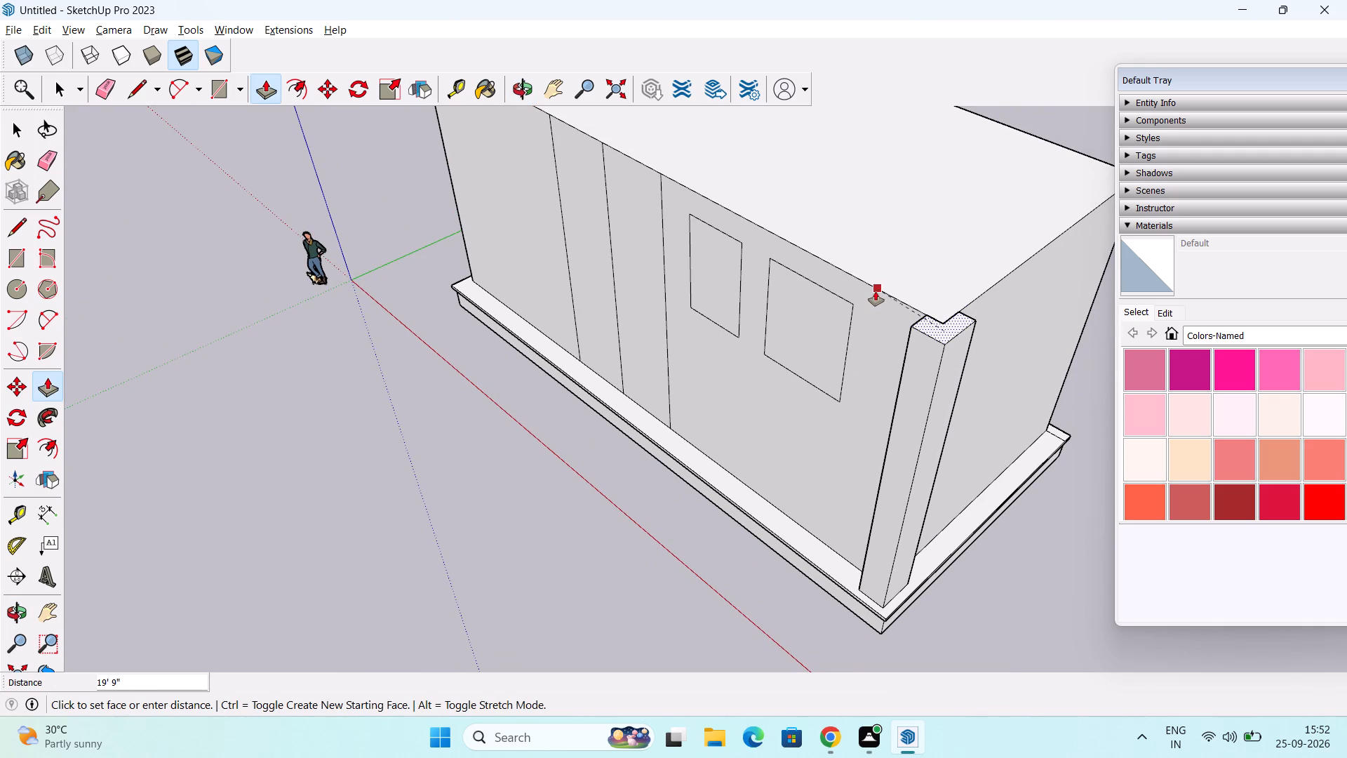
click(876, 291)
Push/Pull the pillar's narrow side face outward along the long wall by about 11 7/16".
scroll(854, 360, down, 3)
middle_drag(851, 375, 969, 259)
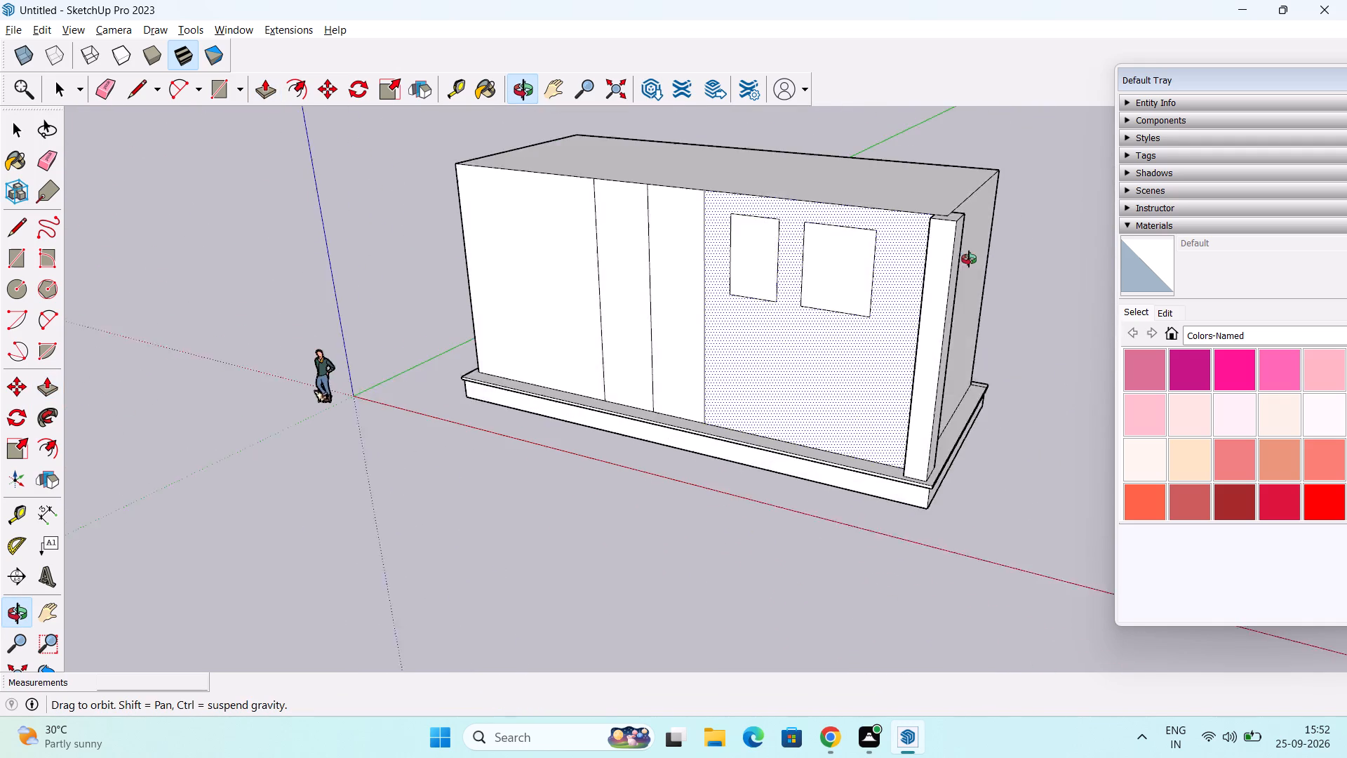
middle_drag(969, 259, 984, 253)
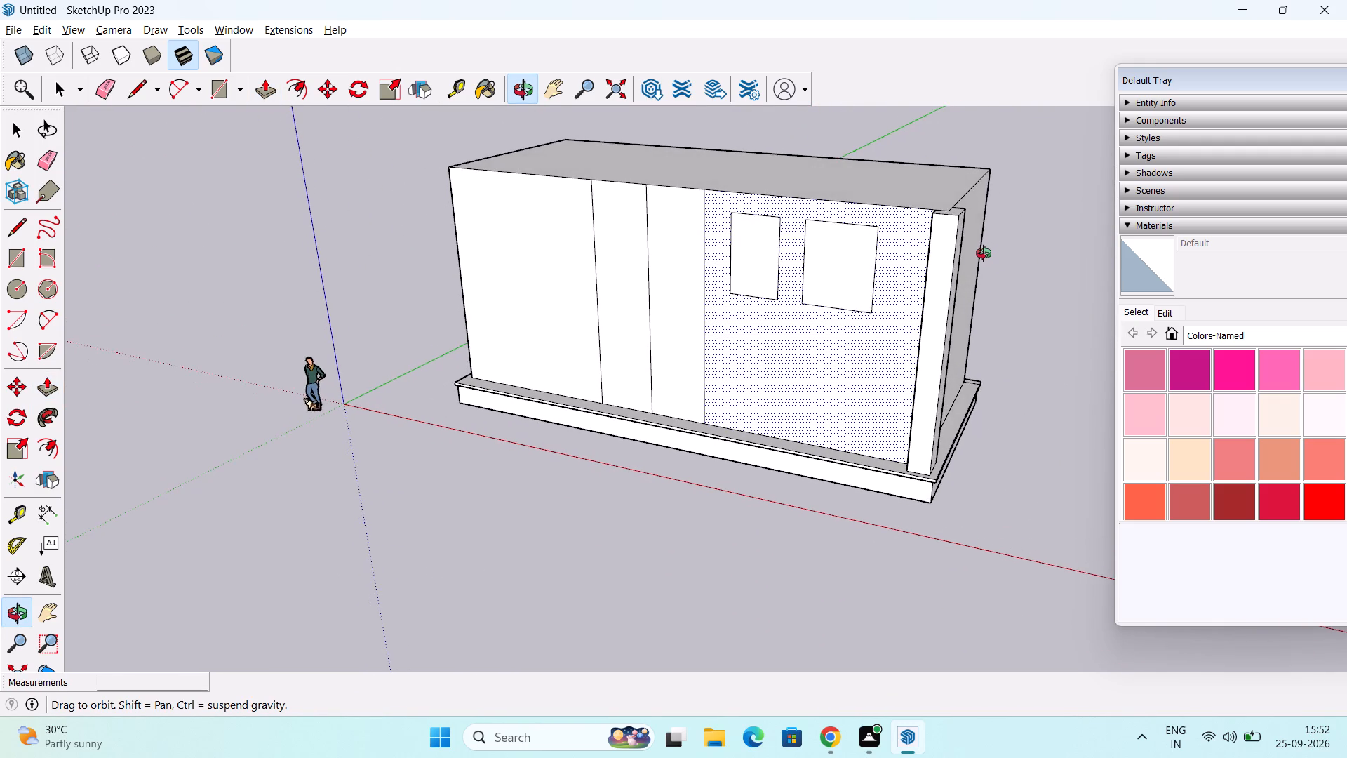
middle_drag(984, 253, 1039, 420)
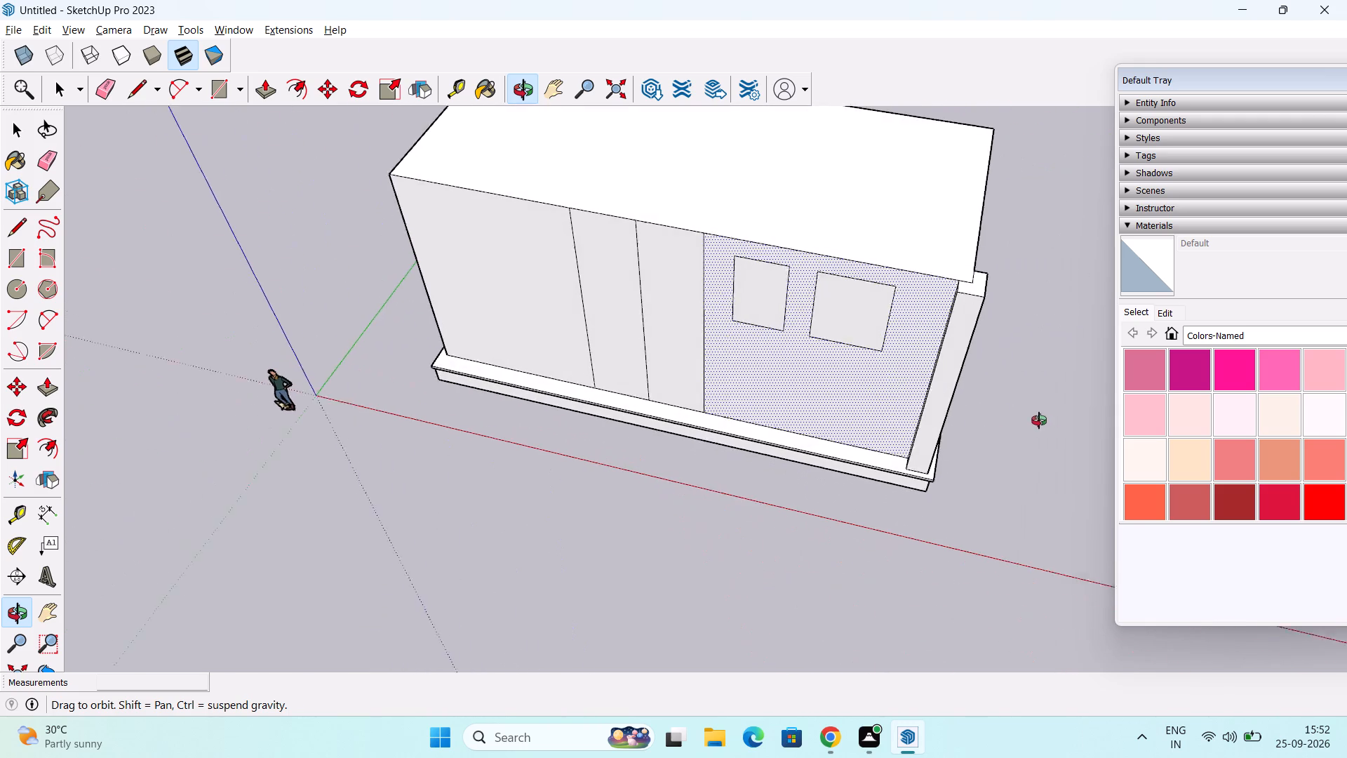
middle_drag(1039, 420, 1050, 422)
scroll(932, 390, up, 5)
middle_drag(921, 384, 988, 406)
scroll(944, 373, up, 2)
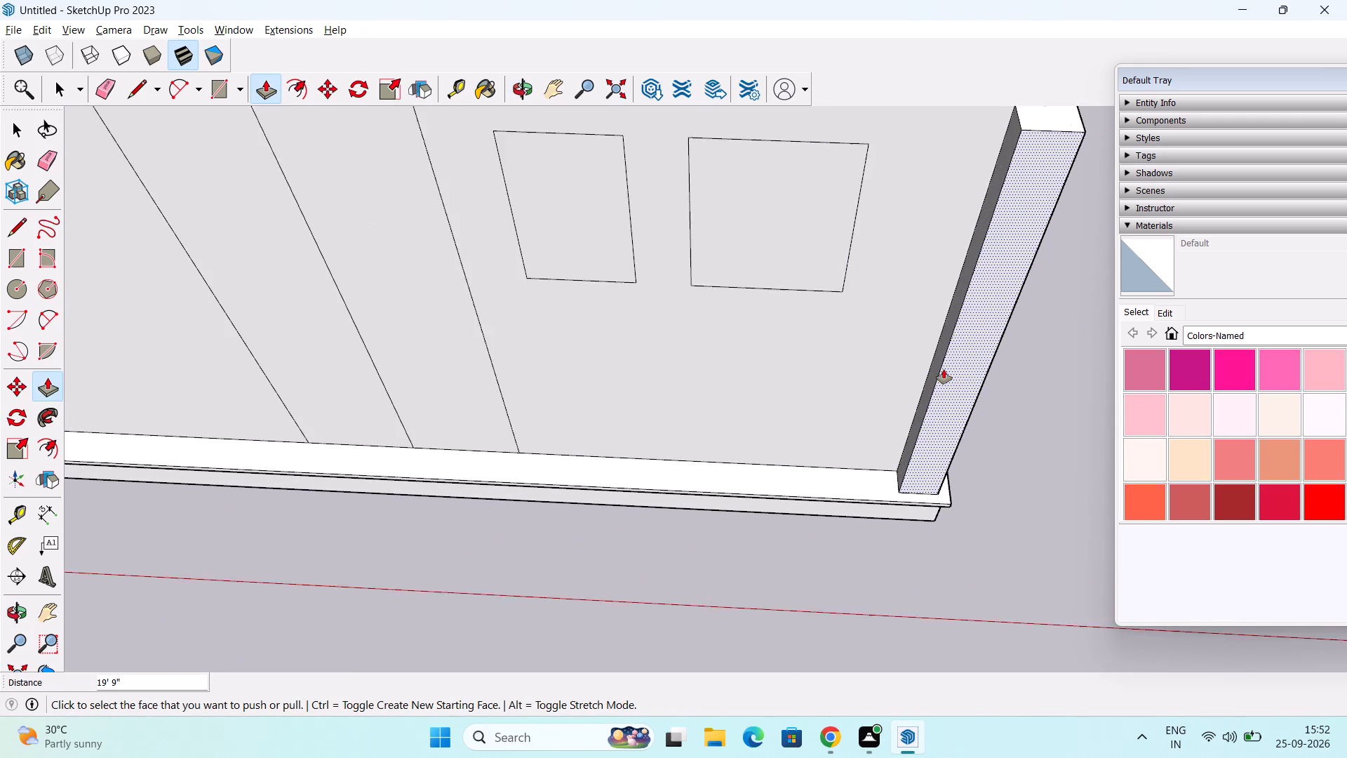
scroll(944, 369, up, 2)
click(939, 356)
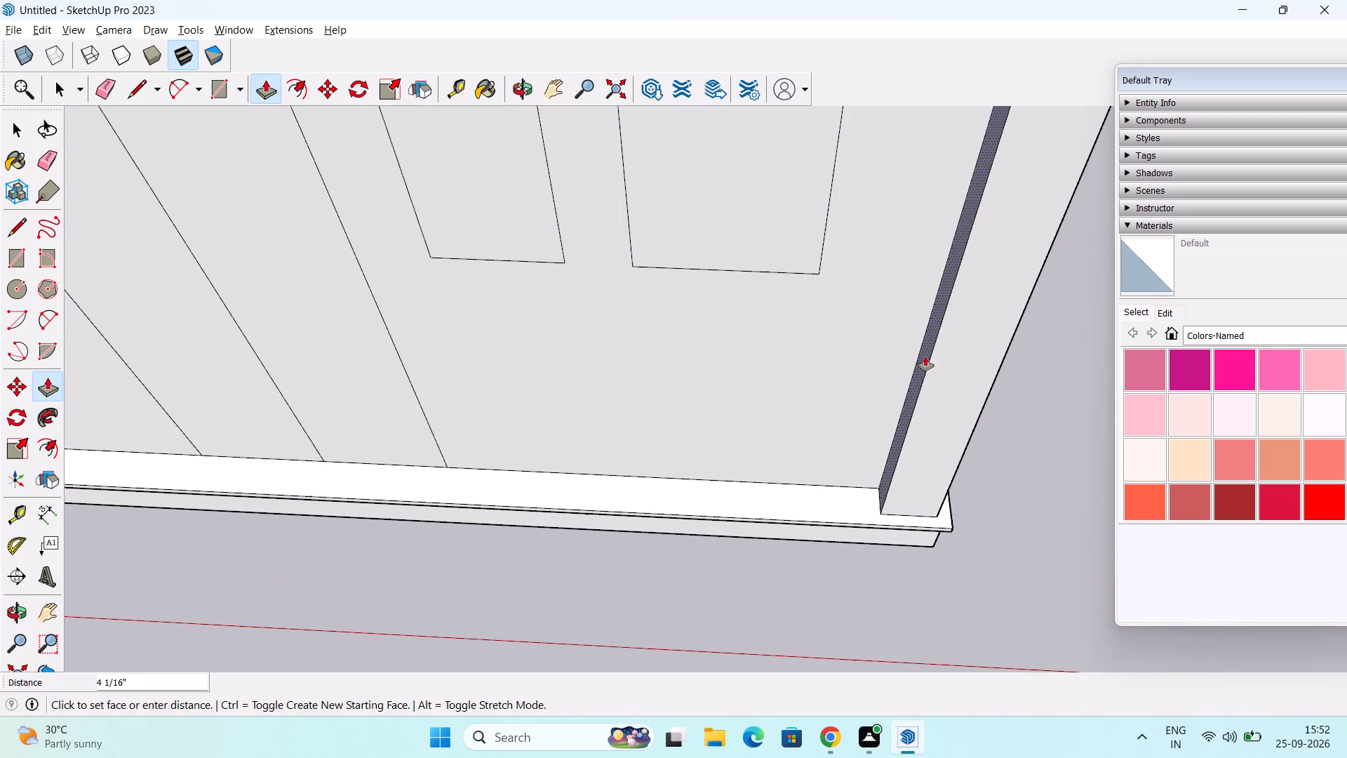
click(908, 359)
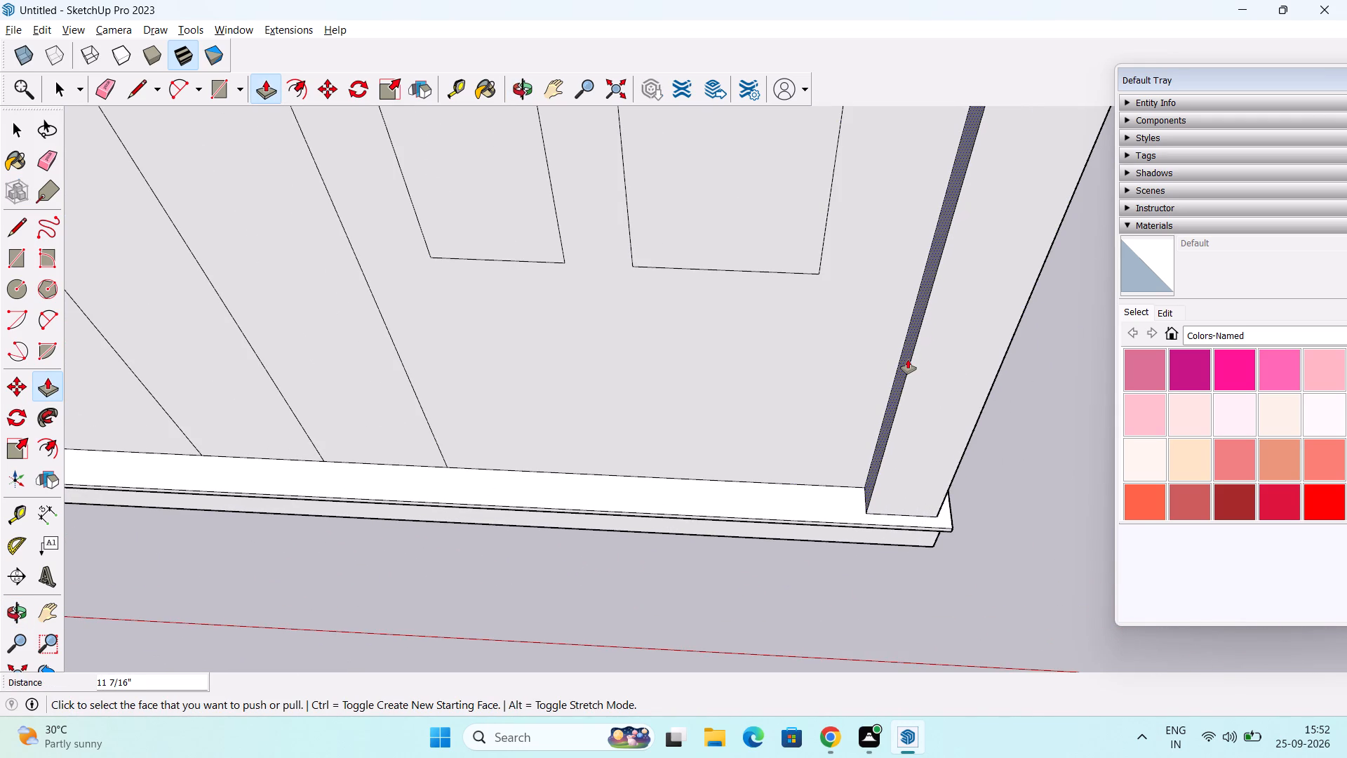
Push/Pull the corner pillar's narrow side face outward along the short end wall by about 8 1/8".
scroll(923, 354, down, 6)
middle_drag(988, 369, 307, 338)
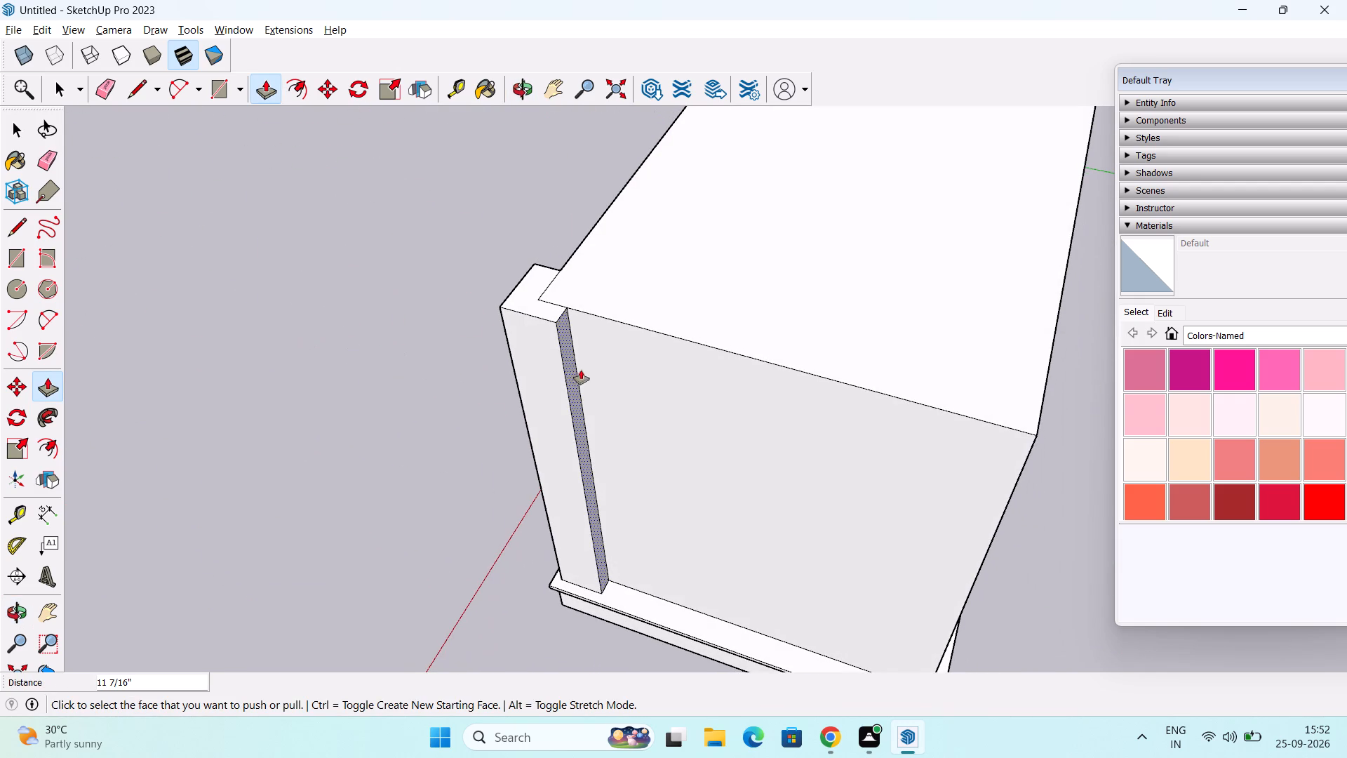
click(573, 373)
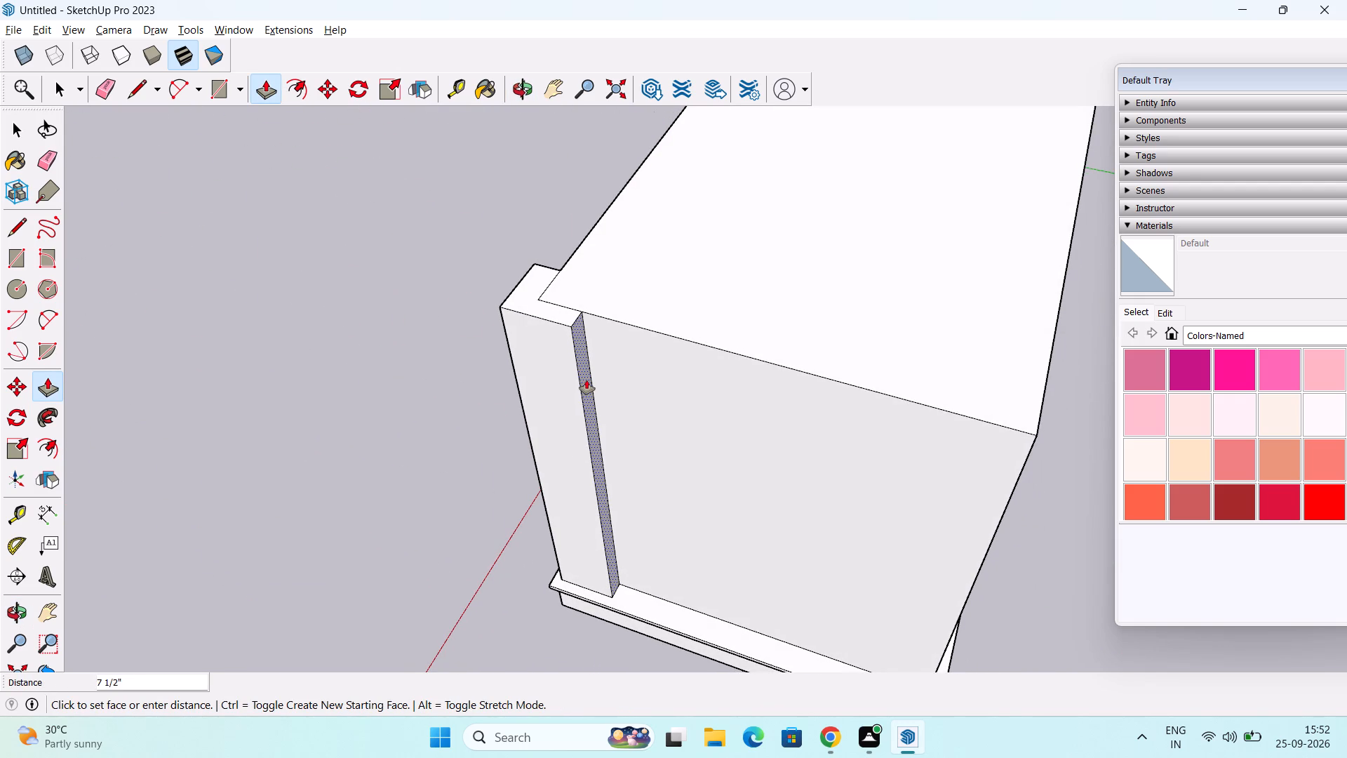
click(587, 382)
Push/Pull the opposite end wall outward 9" to the plinth's edge, and extend it a further 3'.
scroll(558, 401, down, 6)
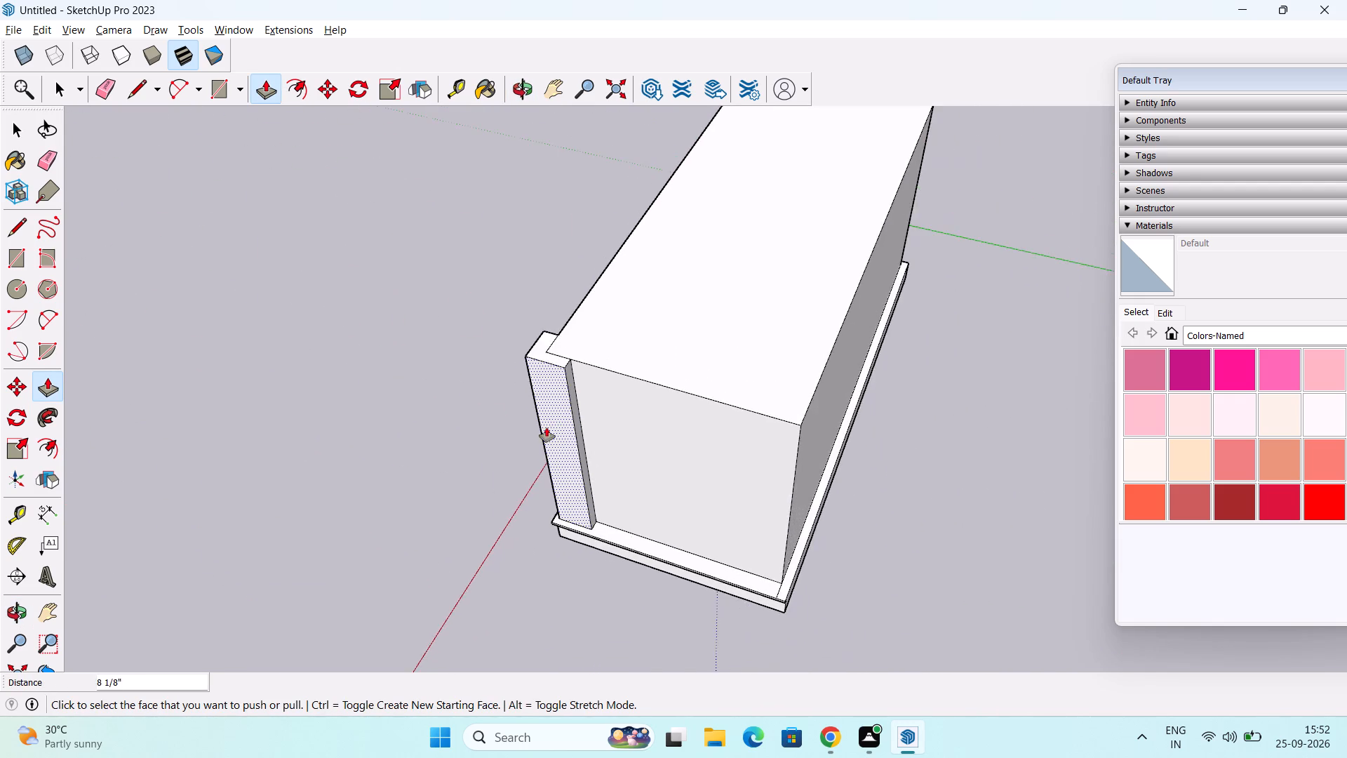
middle_drag(547, 427, 1048, 326)
scroll(812, 432, down, 1)
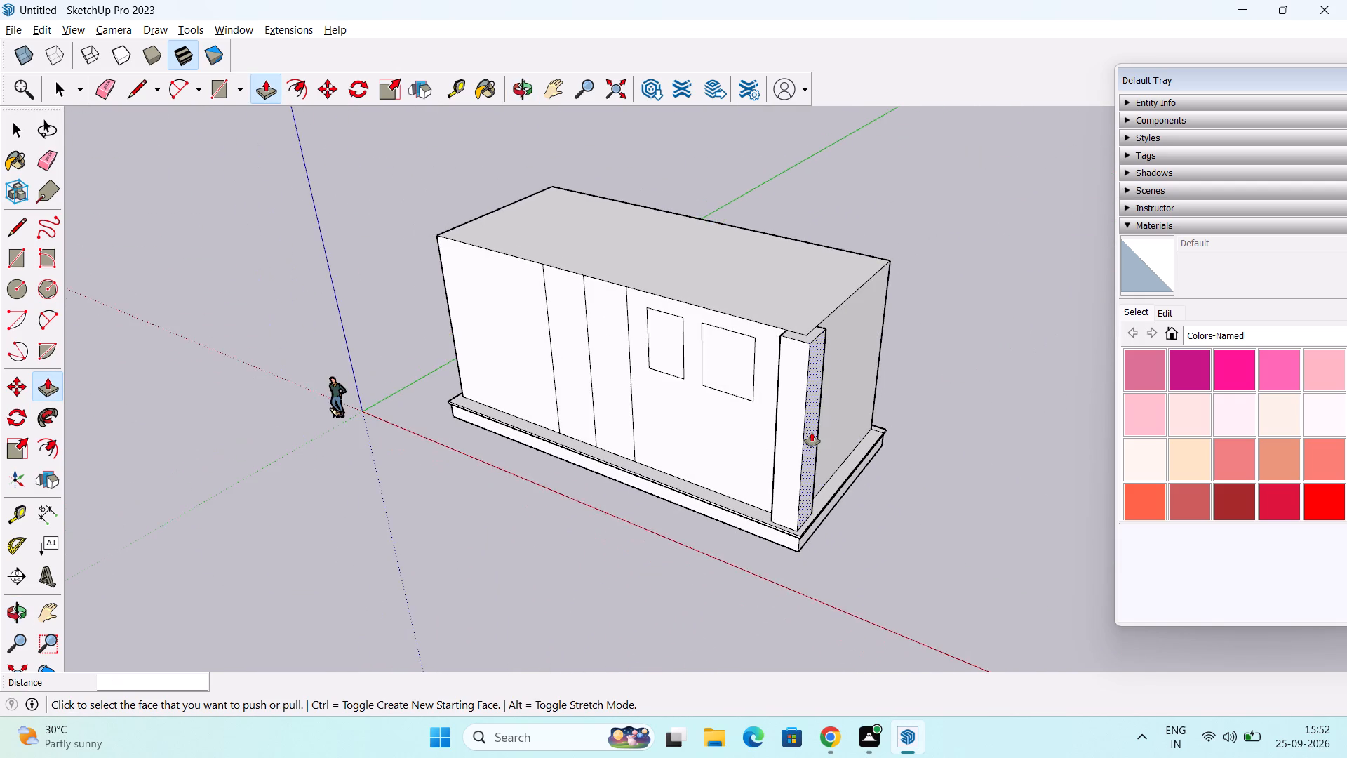
scroll(812, 432, down, 1)
middle_drag(812, 432, 946, 326)
scroll(743, 427, up, 3)
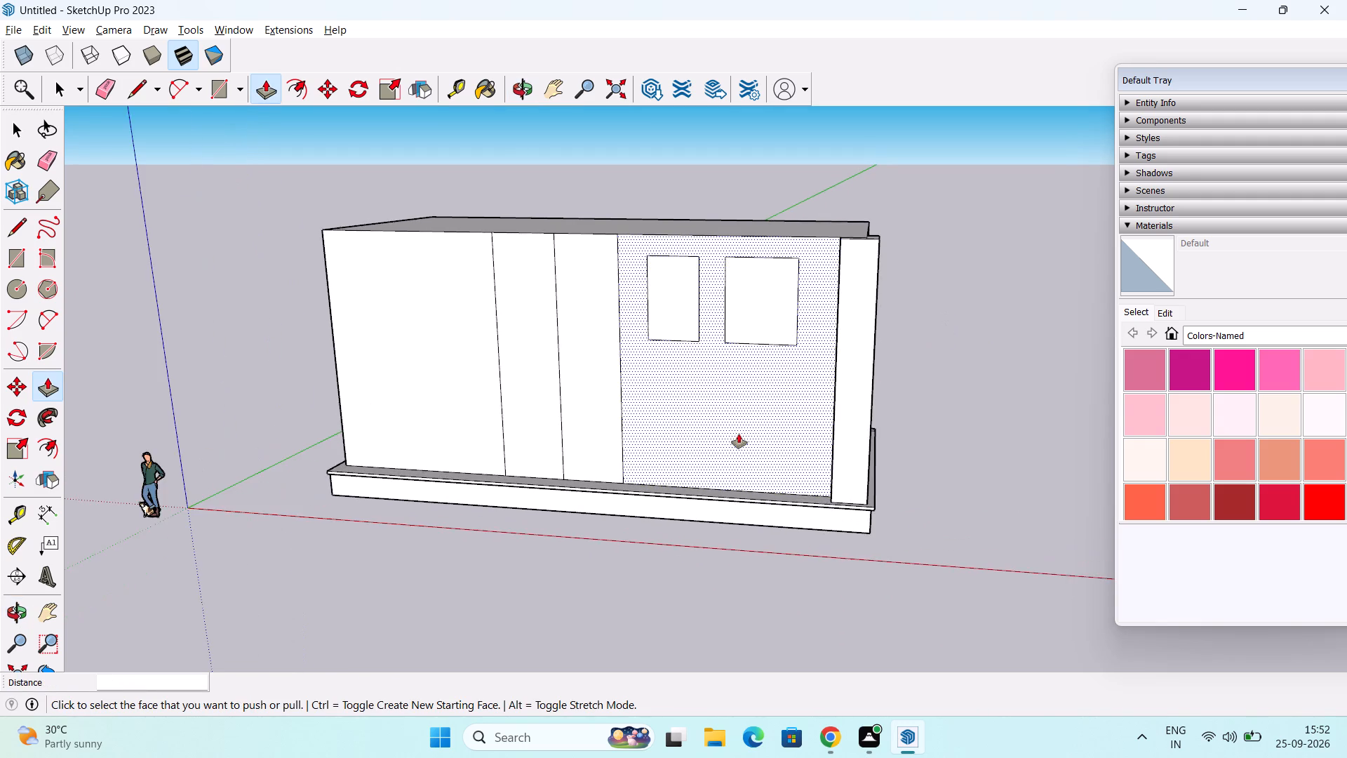
middle_drag(737, 435, 842, 417)
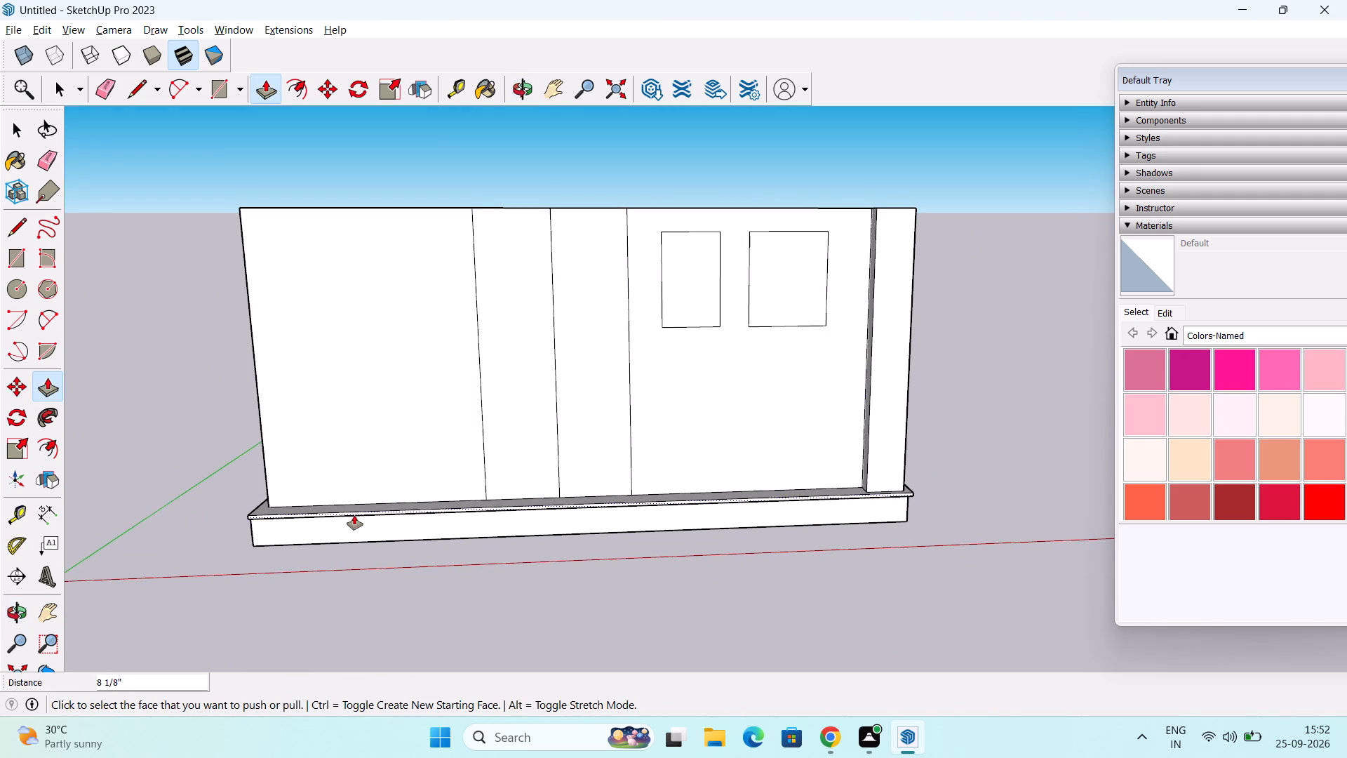
middle_drag(316, 526, 628, 511)
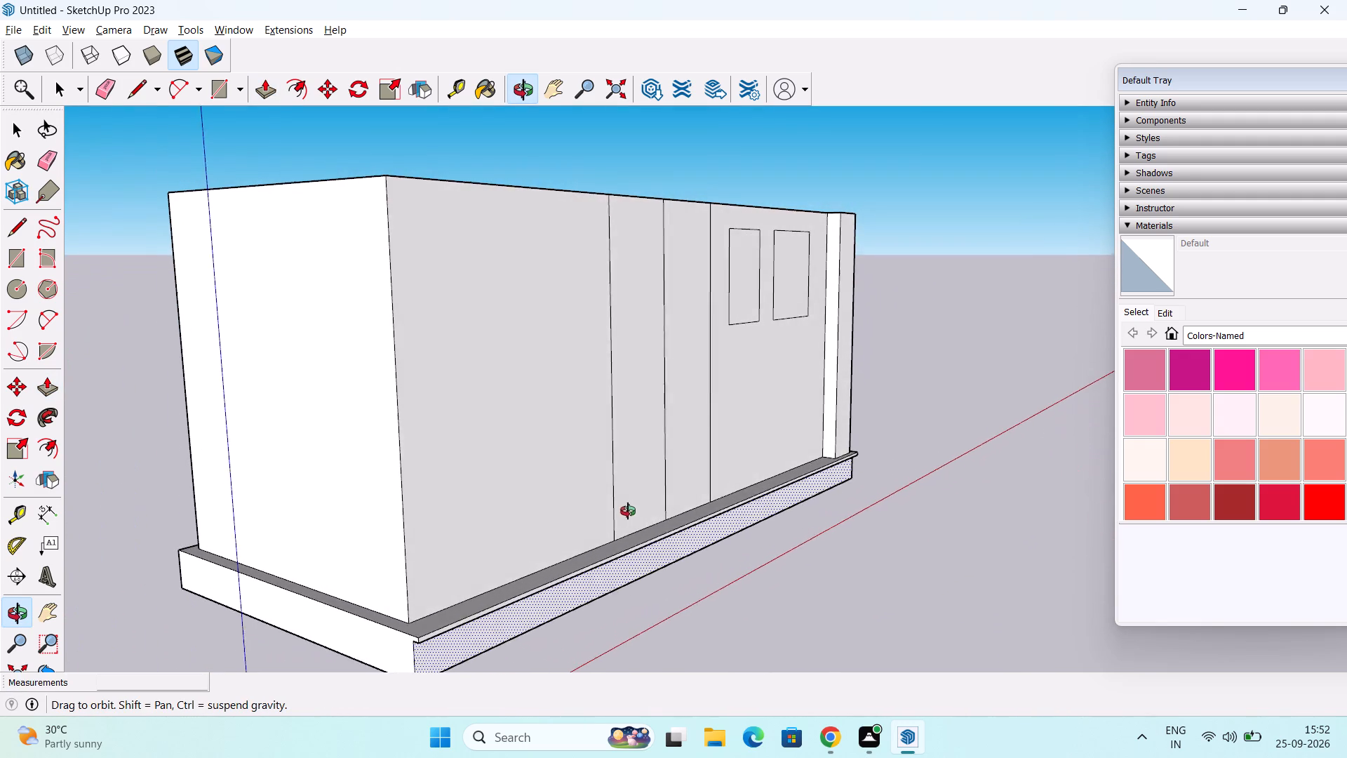
middle_drag(628, 511, 630, 511)
middle_drag(495, 525, 585, 483)
middle_drag(540, 548, 577, 467)
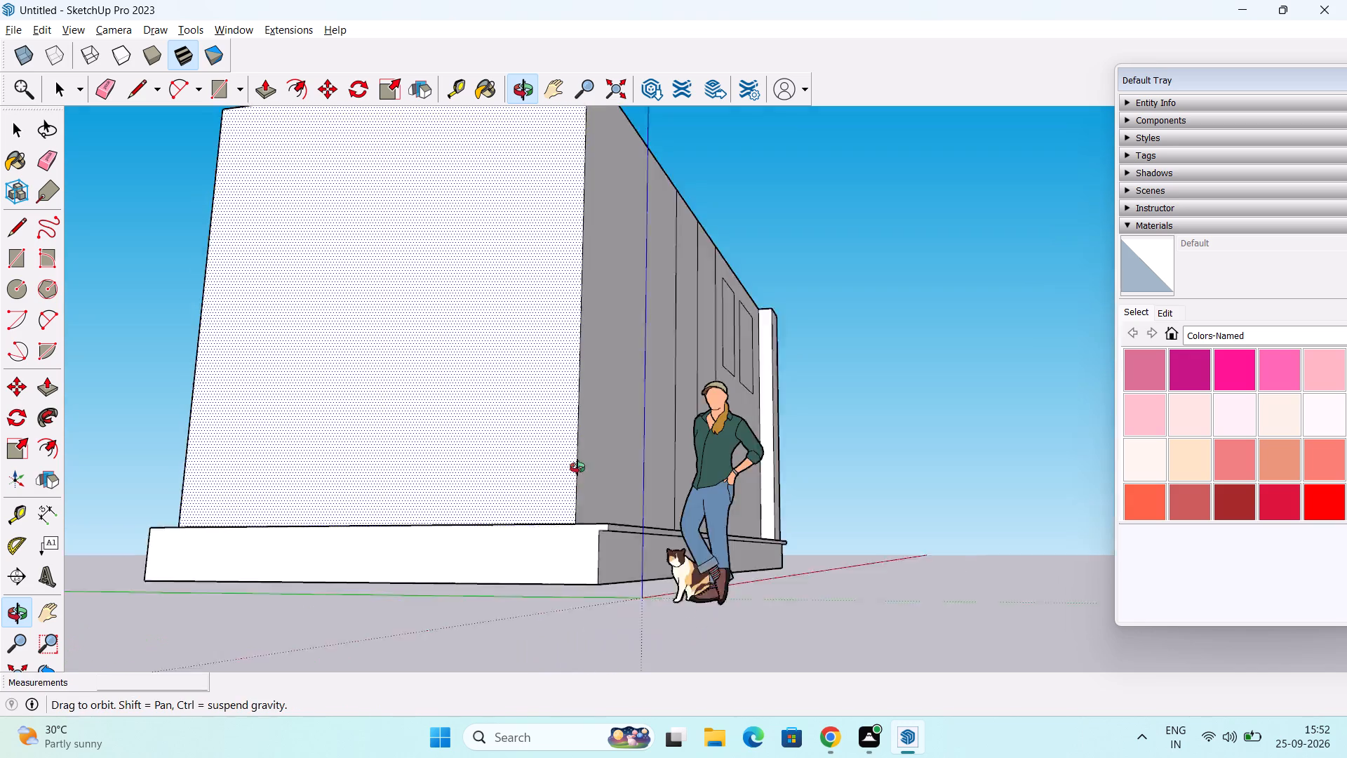
middle_drag(577, 467, 585, 443)
middle_drag(573, 439, 500, 551)
shift+middle_drag(488, 539, 509, 533)
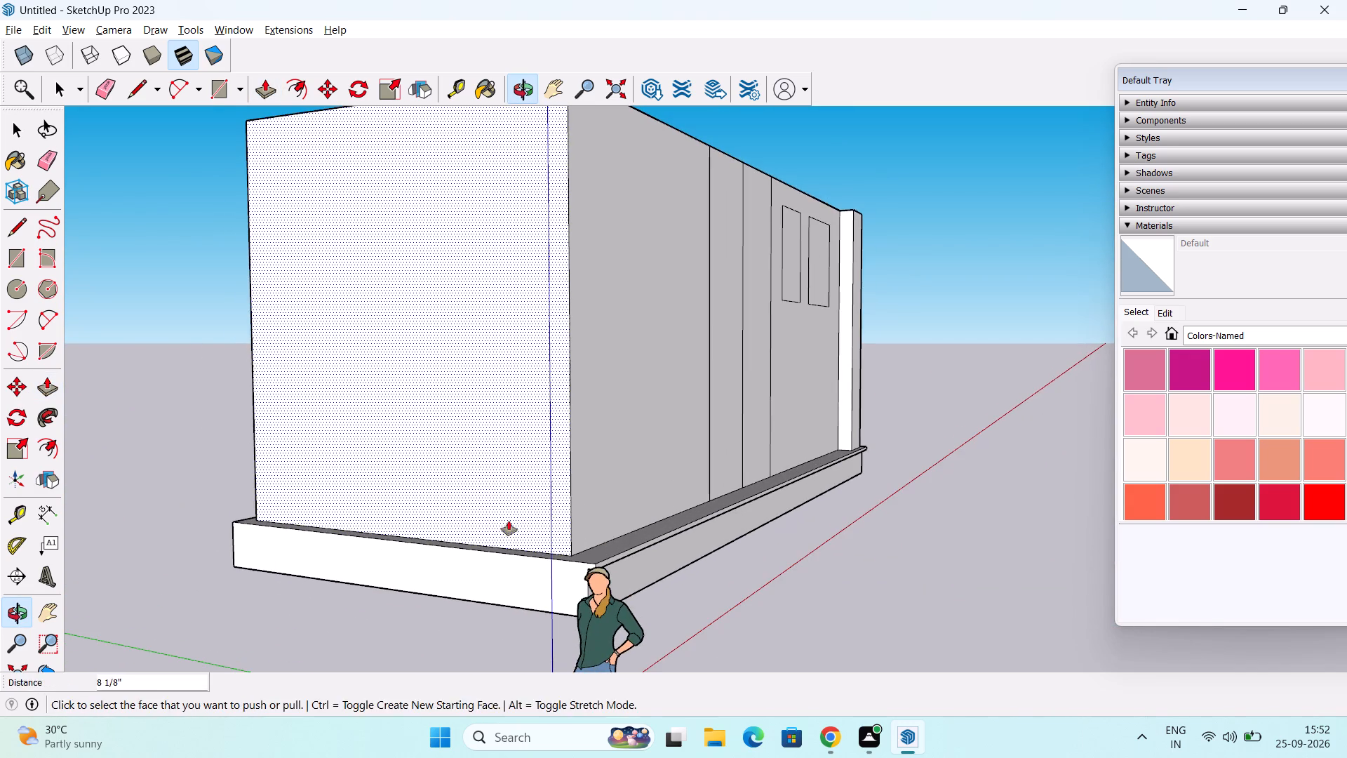
middle_drag(532, 477, 518, 559)
click(478, 491)
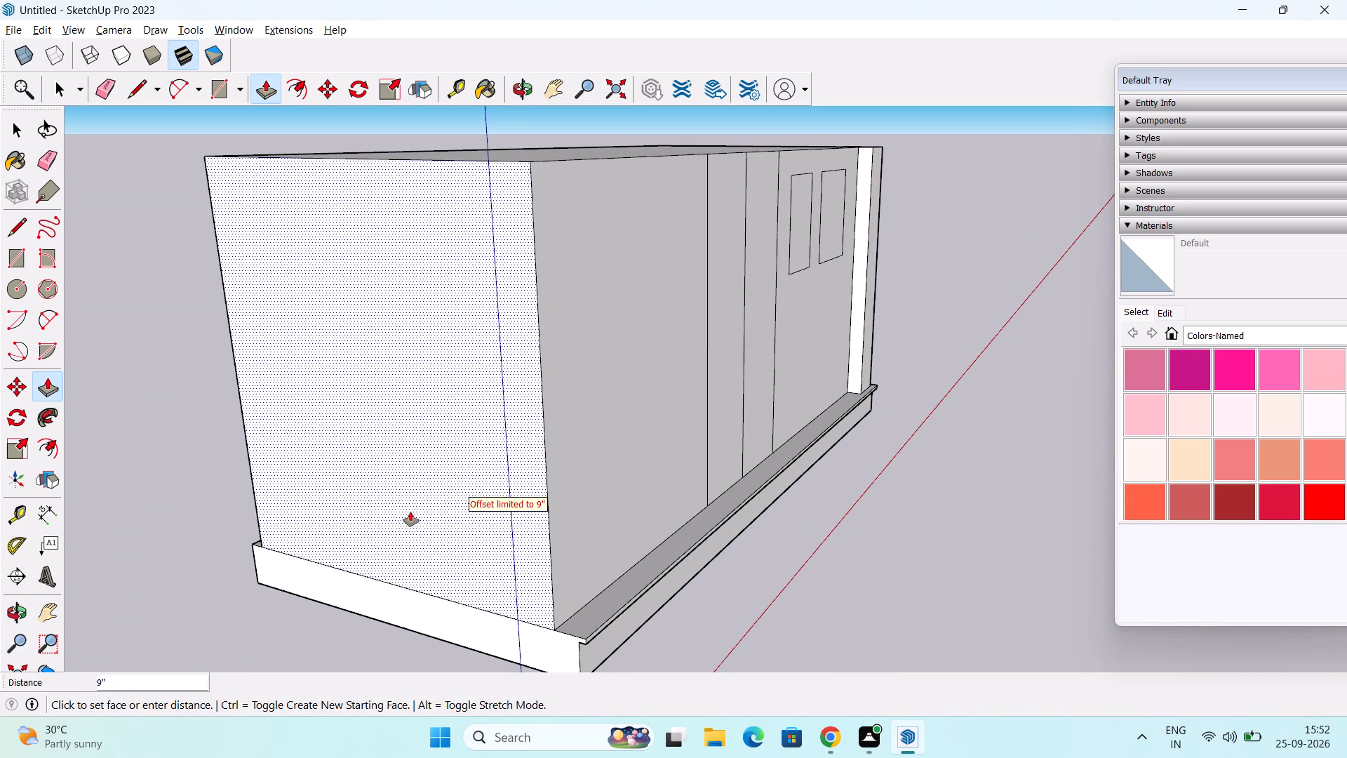
click(410, 512)
click(438, 470)
text(3')
key(Return)
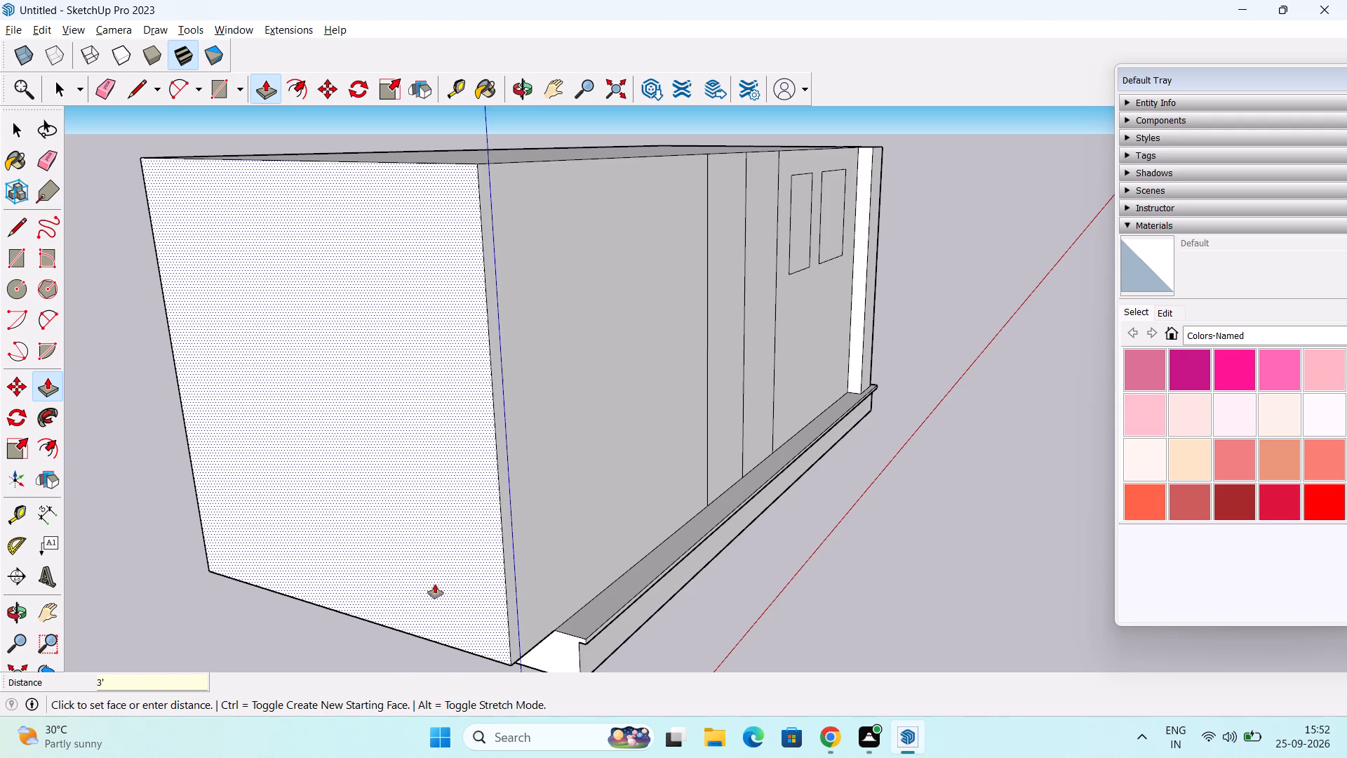
Push/Pull the plinth's end face out 3' so it sits flush with the extended end wall.
middle_drag(502, 641, 470, 548)
click(512, 592)
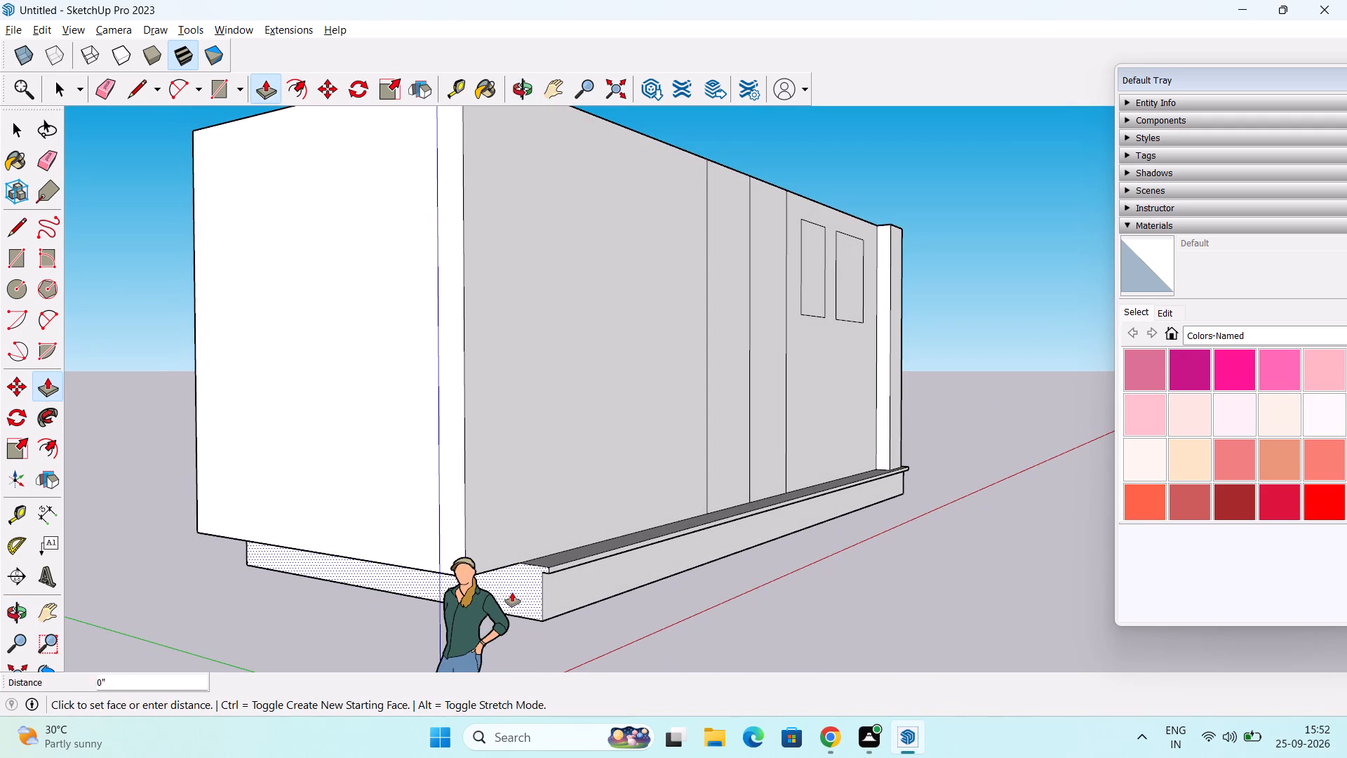
click(351, 558)
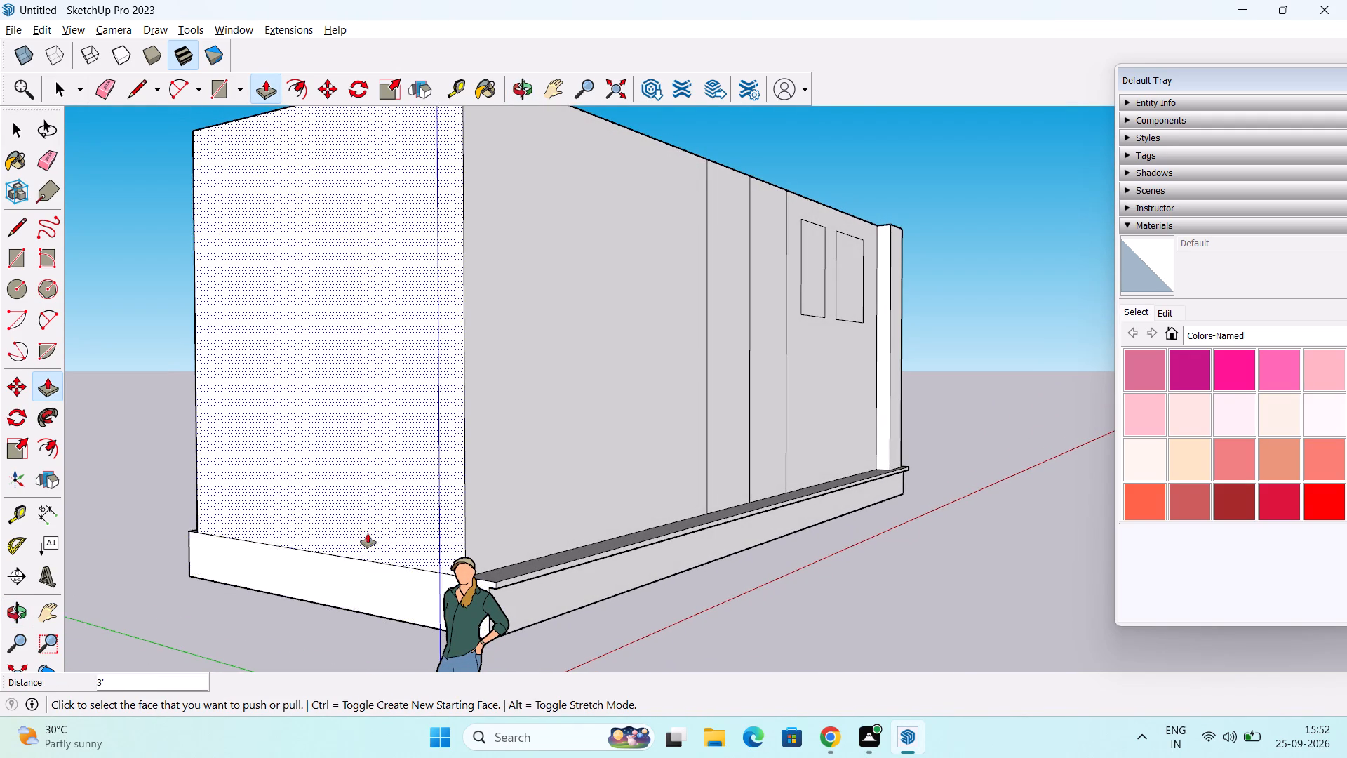
Push/Pull the plinth's end face about 2' 4" further out beyond the end wall.
scroll(368, 533, down, 6)
middle_drag(382, 522, 383, 594)
scroll(398, 613, up, 6)
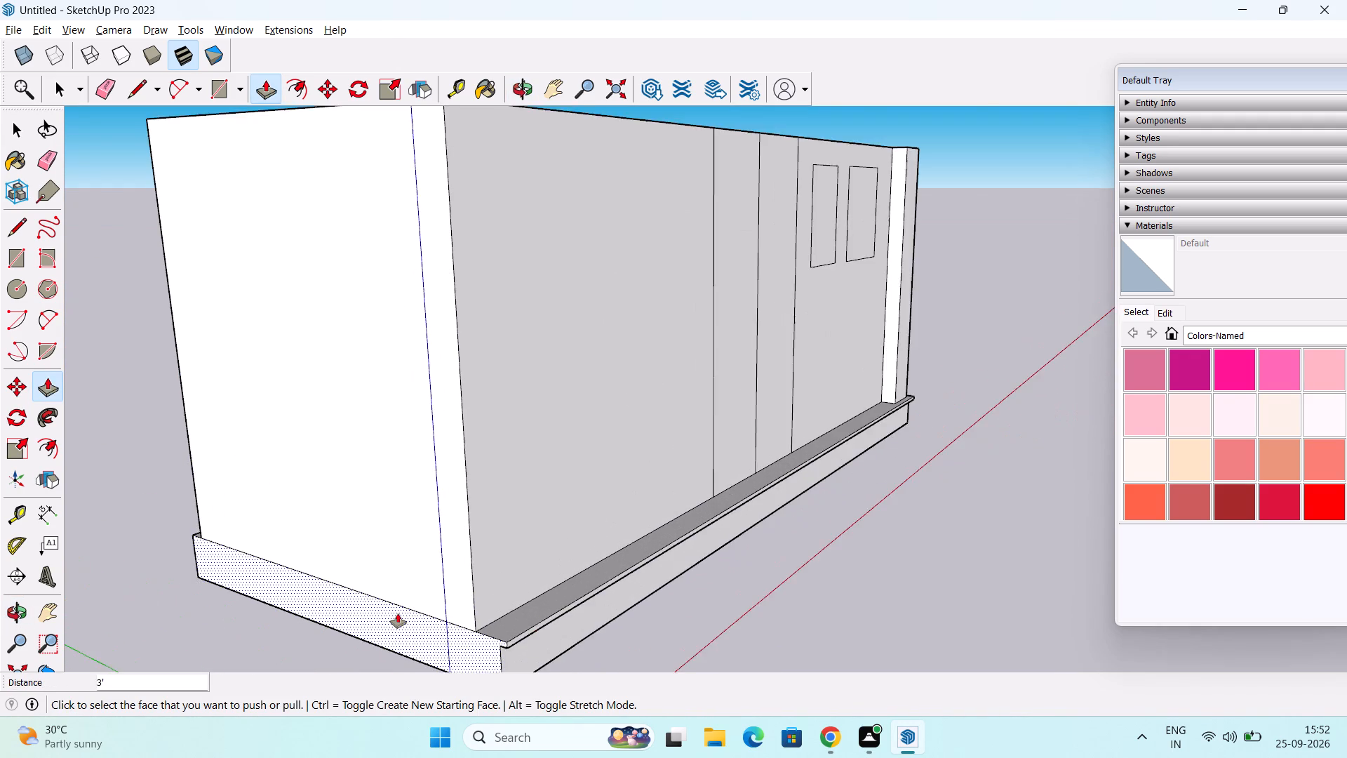
scroll(398, 613, up, 2)
middle_drag(408, 620, 427, 554)
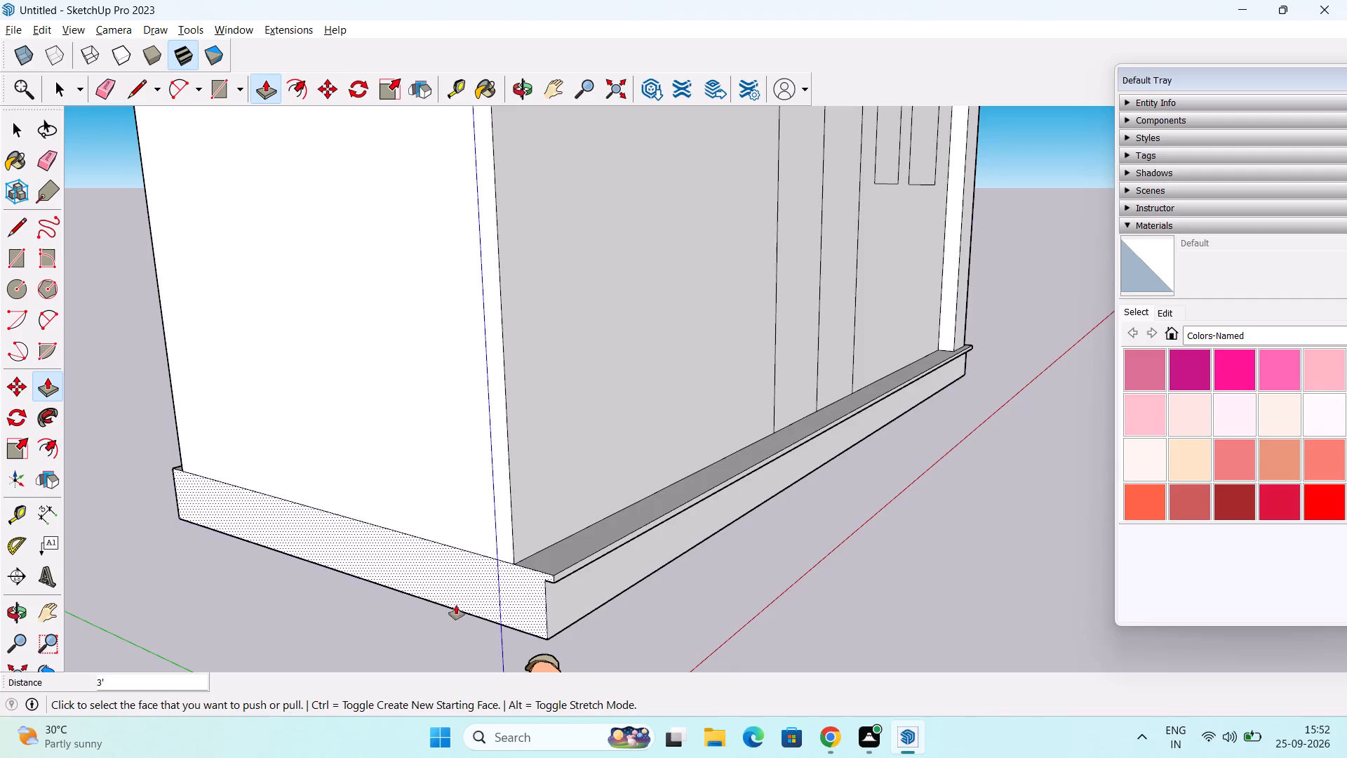
click(463, 590)
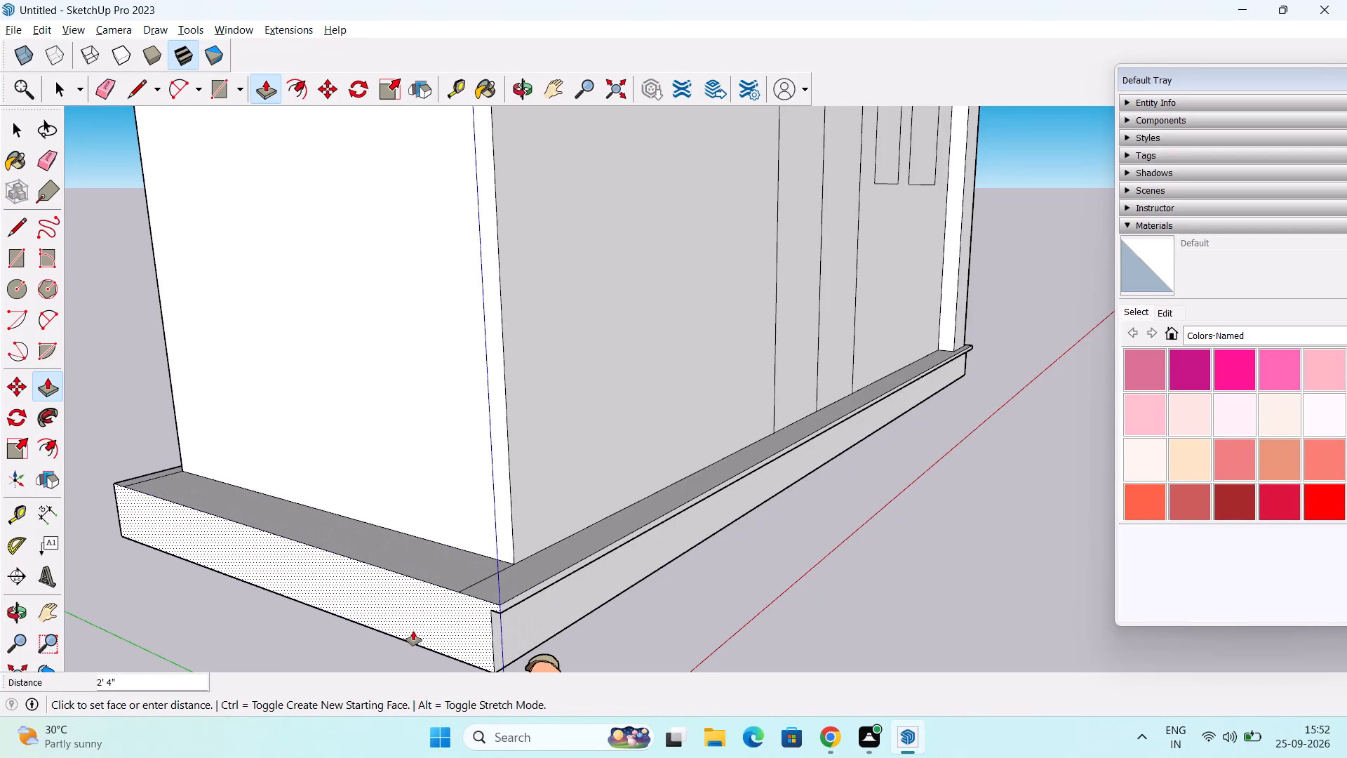
click(413, 631)
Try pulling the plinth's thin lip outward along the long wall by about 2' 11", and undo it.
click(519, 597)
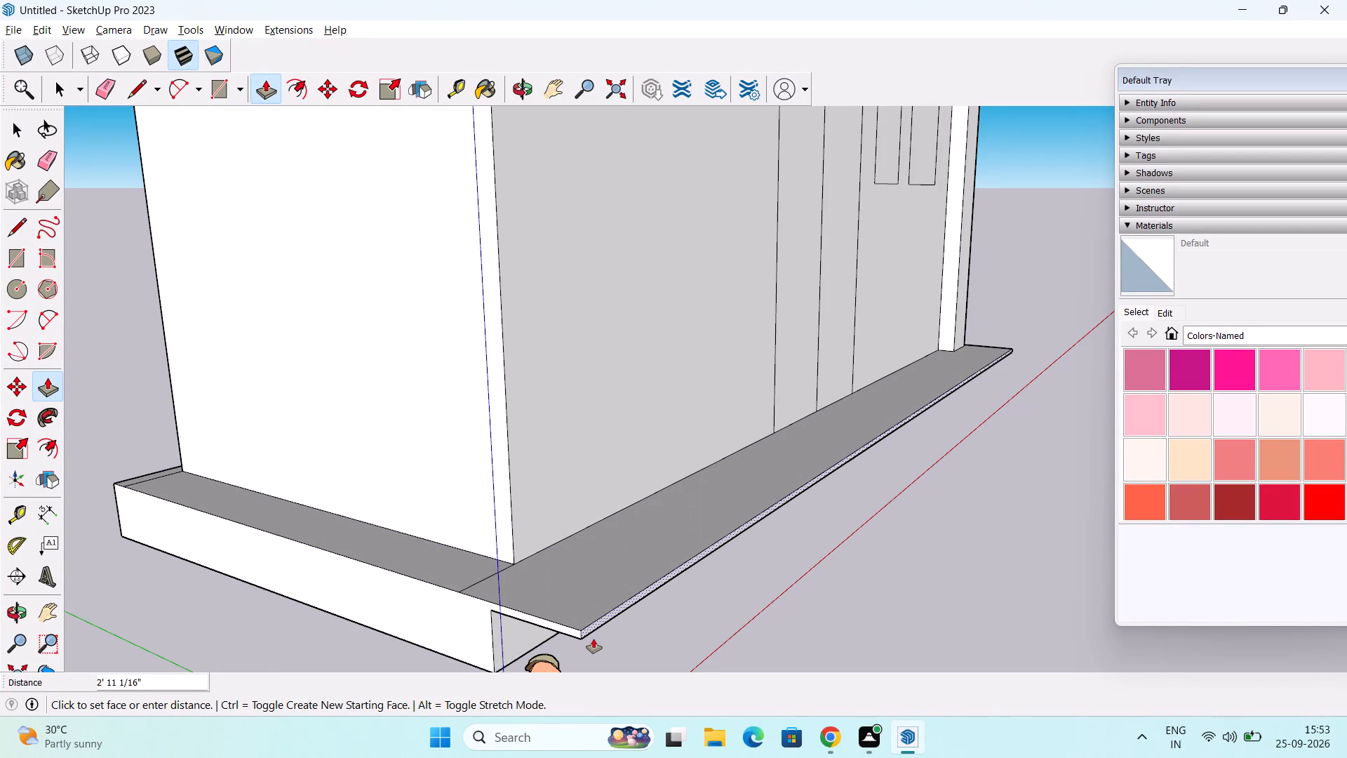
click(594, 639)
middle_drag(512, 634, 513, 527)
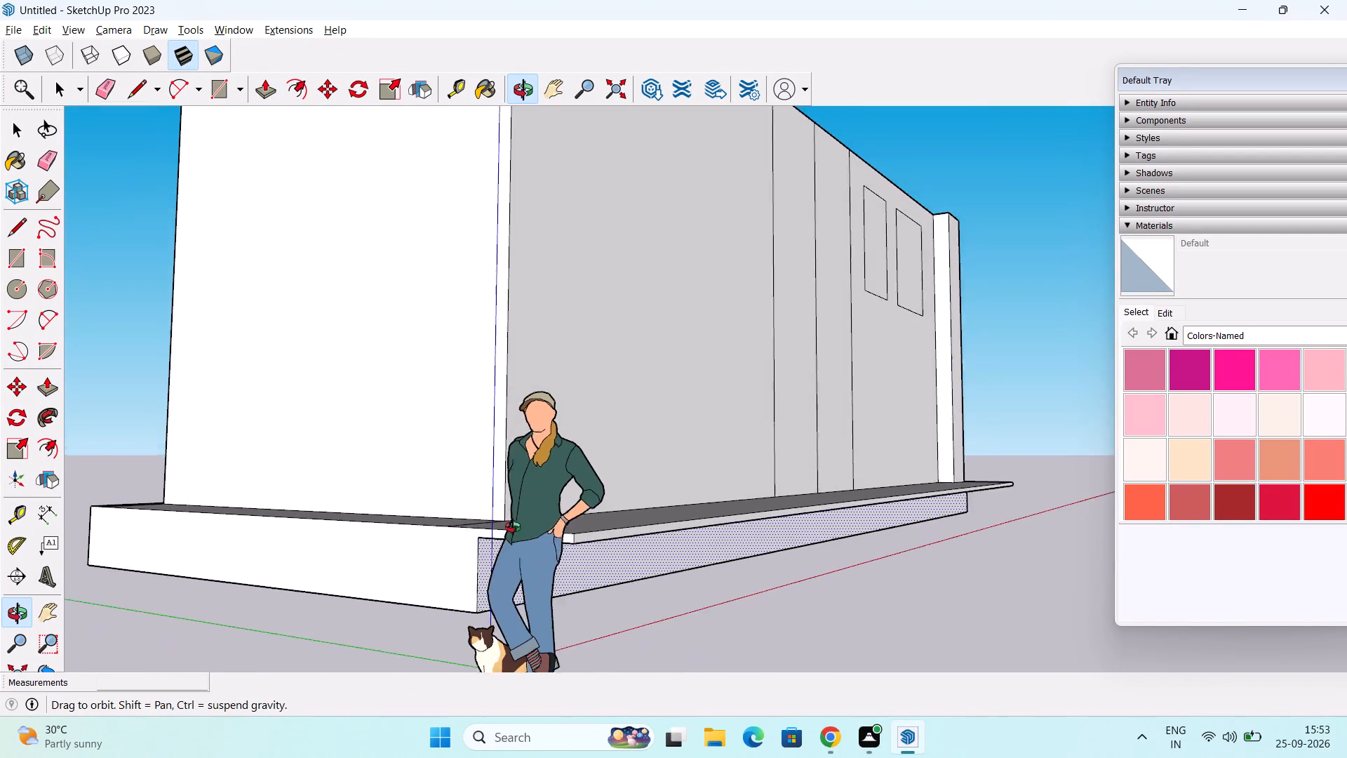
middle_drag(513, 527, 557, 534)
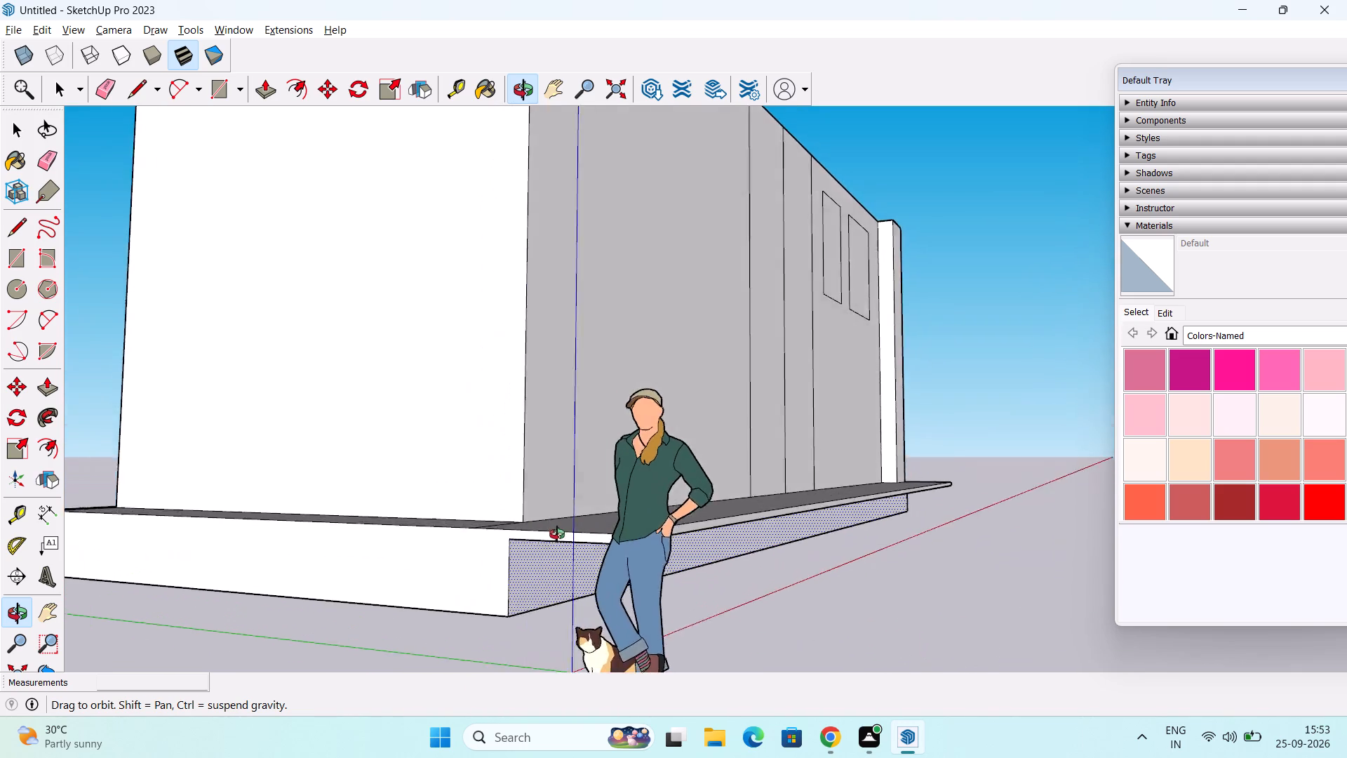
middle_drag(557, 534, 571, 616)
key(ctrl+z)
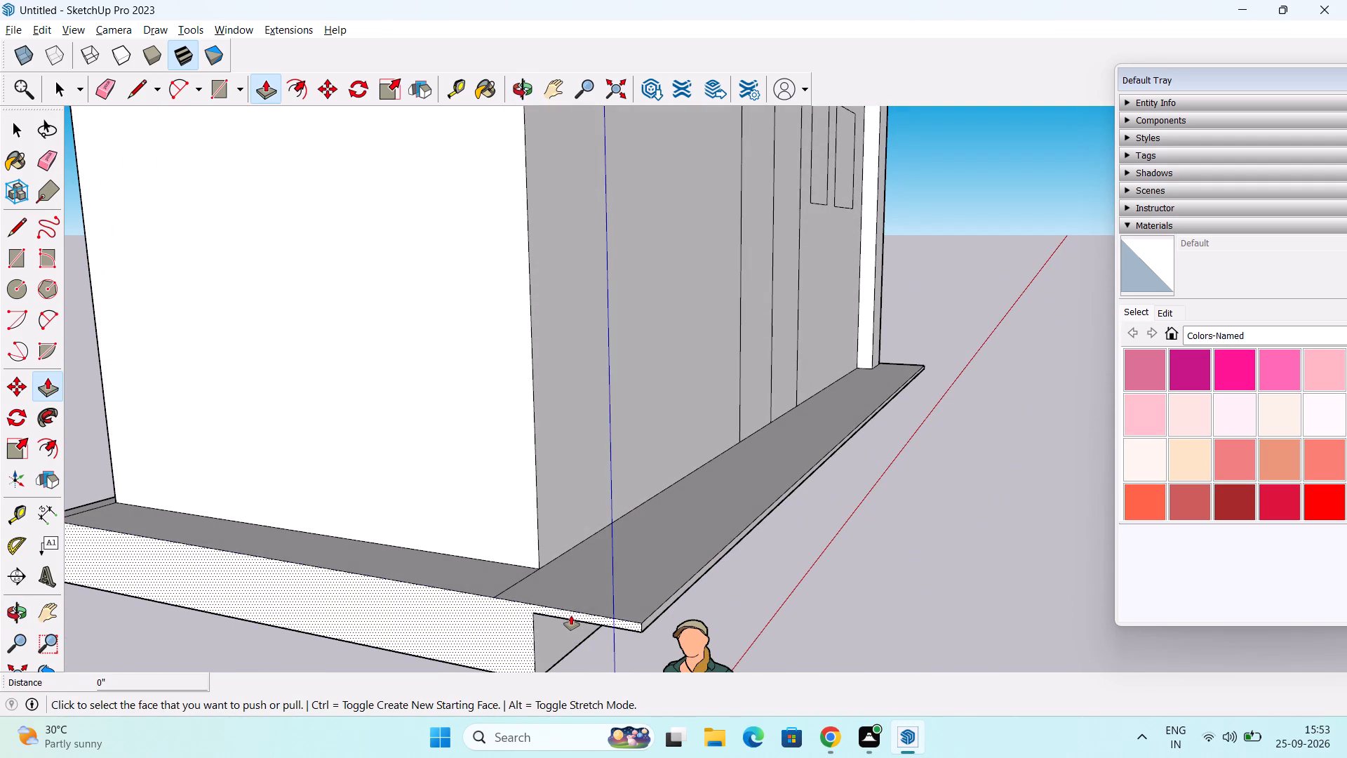
Draw a rectangle about 2' 6" by 1' 7" on the plinth top, from the end wall's base past the building corner.
middle_drag(571, 614, 631, 750)
scroll(610, 653, down, 4)
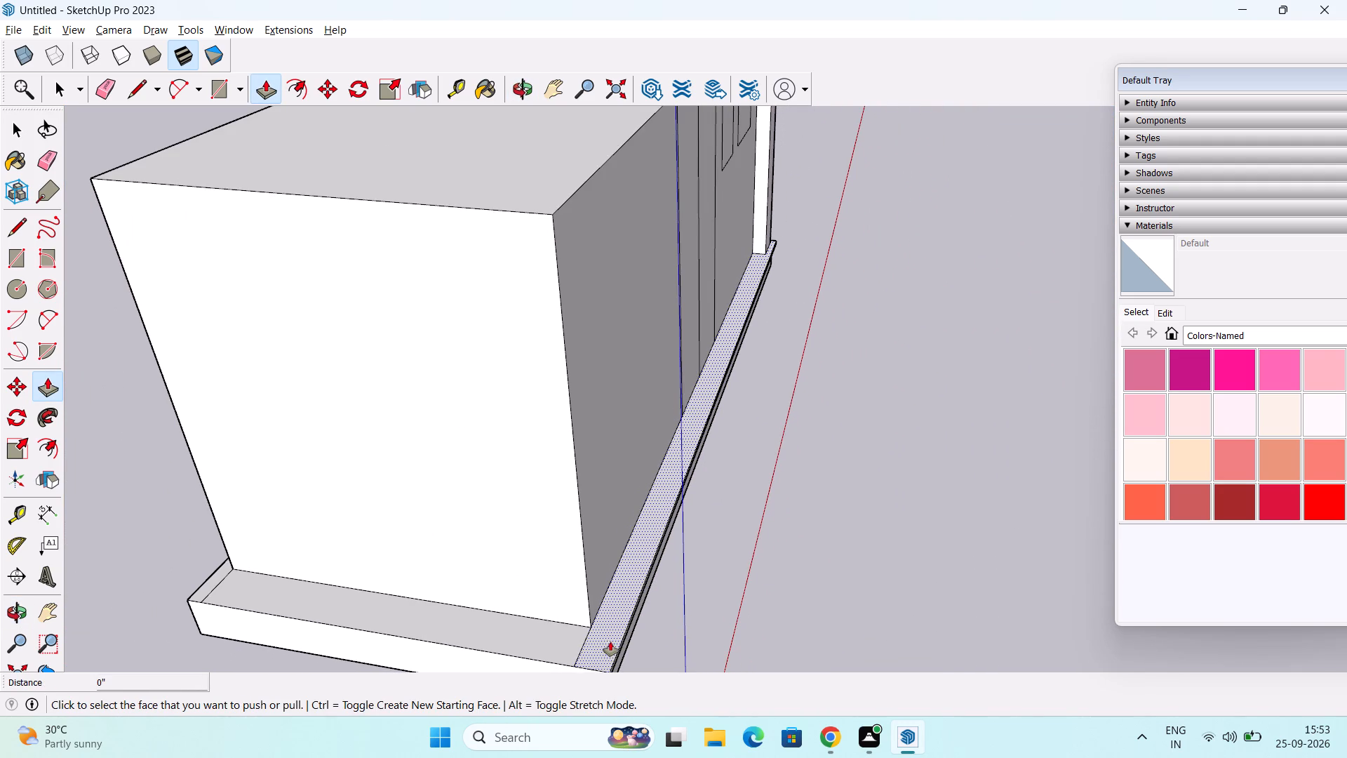
middle_drag(610, 641, 610, 596)
scroll(610, 596, up, 1)
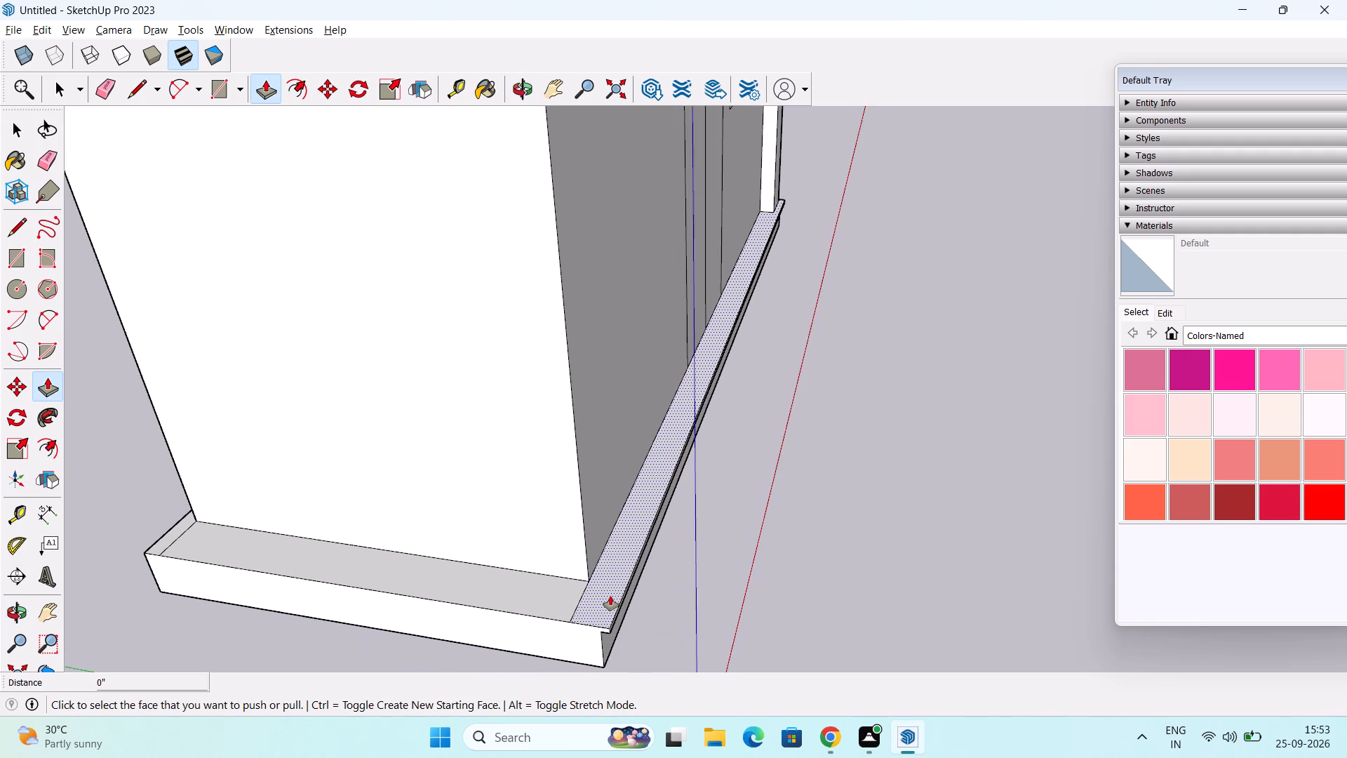
scroll(610, 596, up, 3)
middle_drag(603, 610, 547, 446)
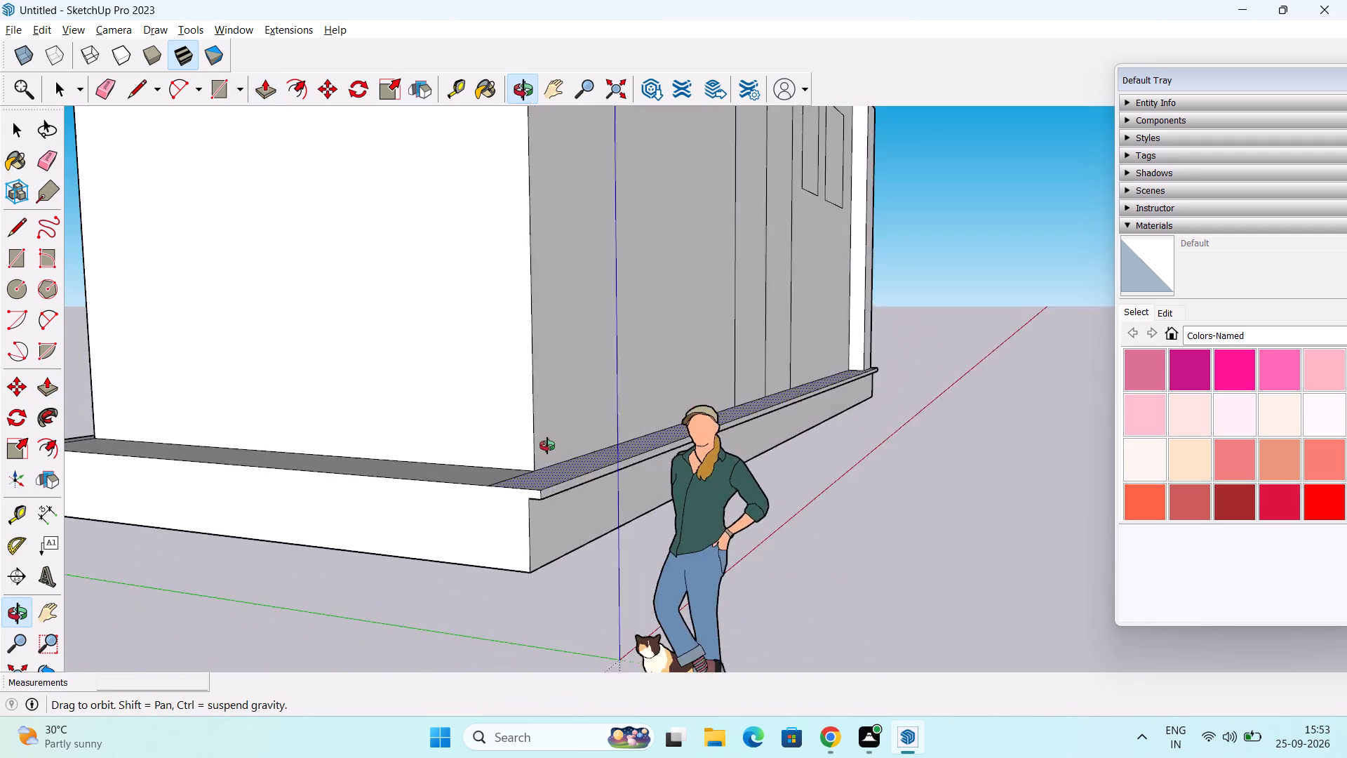
middle_drag(547, 446, 617, 428)
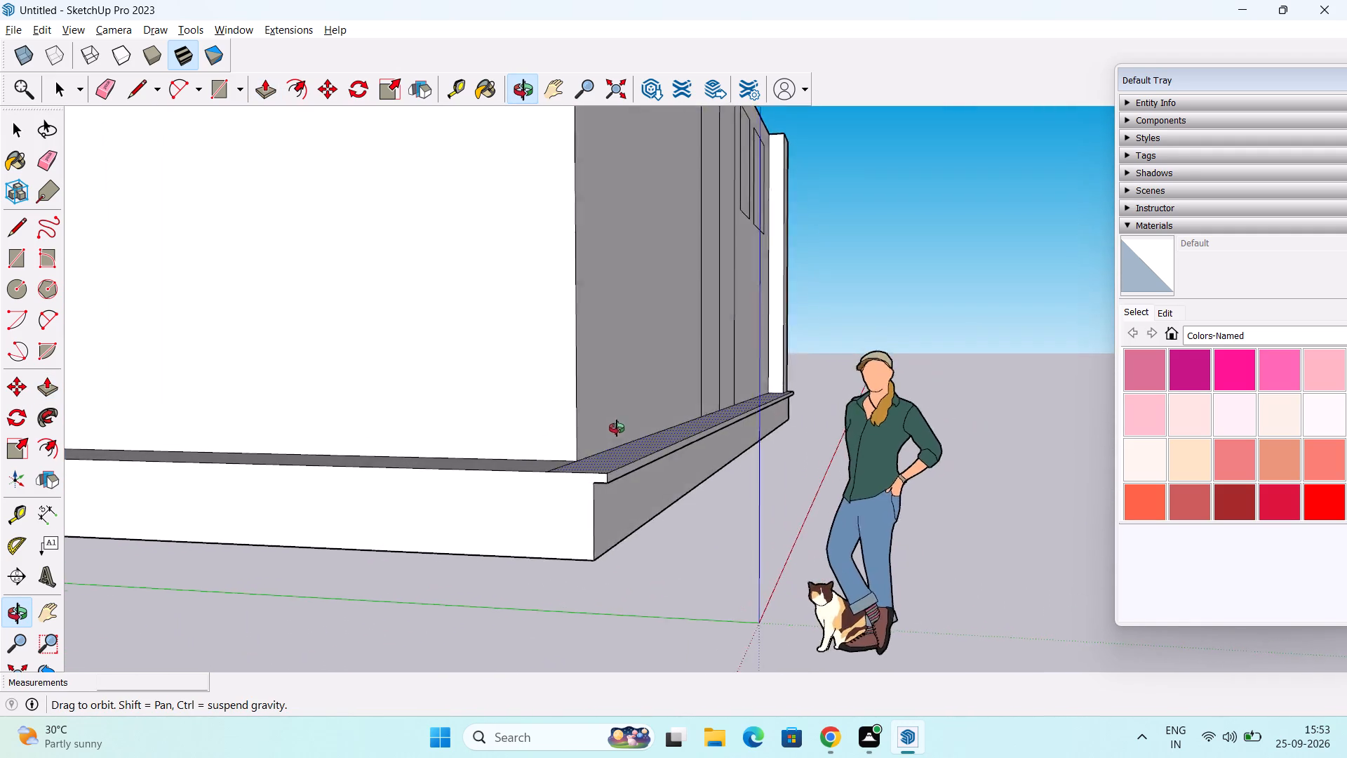
middle_drag(617, 428, 713, 488)
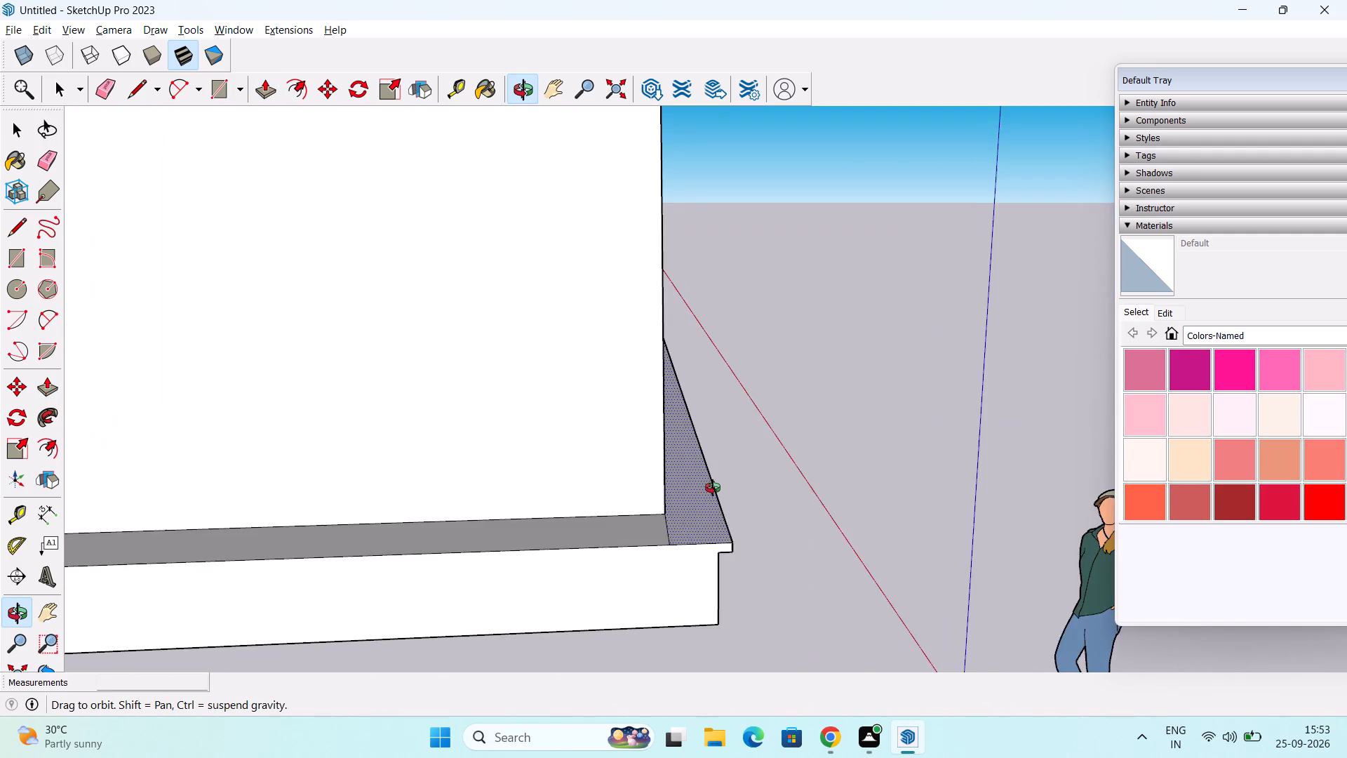
middle_drag(713, 488, 617, 566)
key(space)
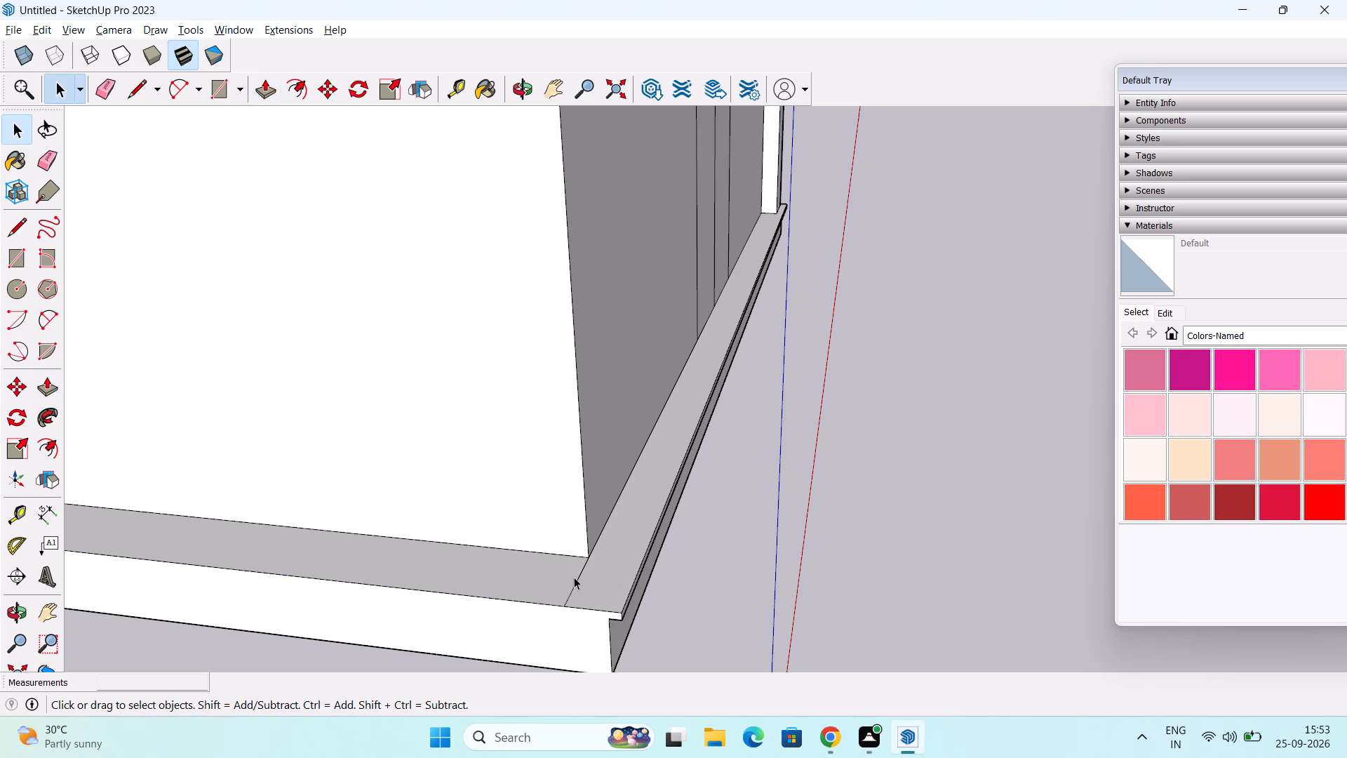
click(20, 261)
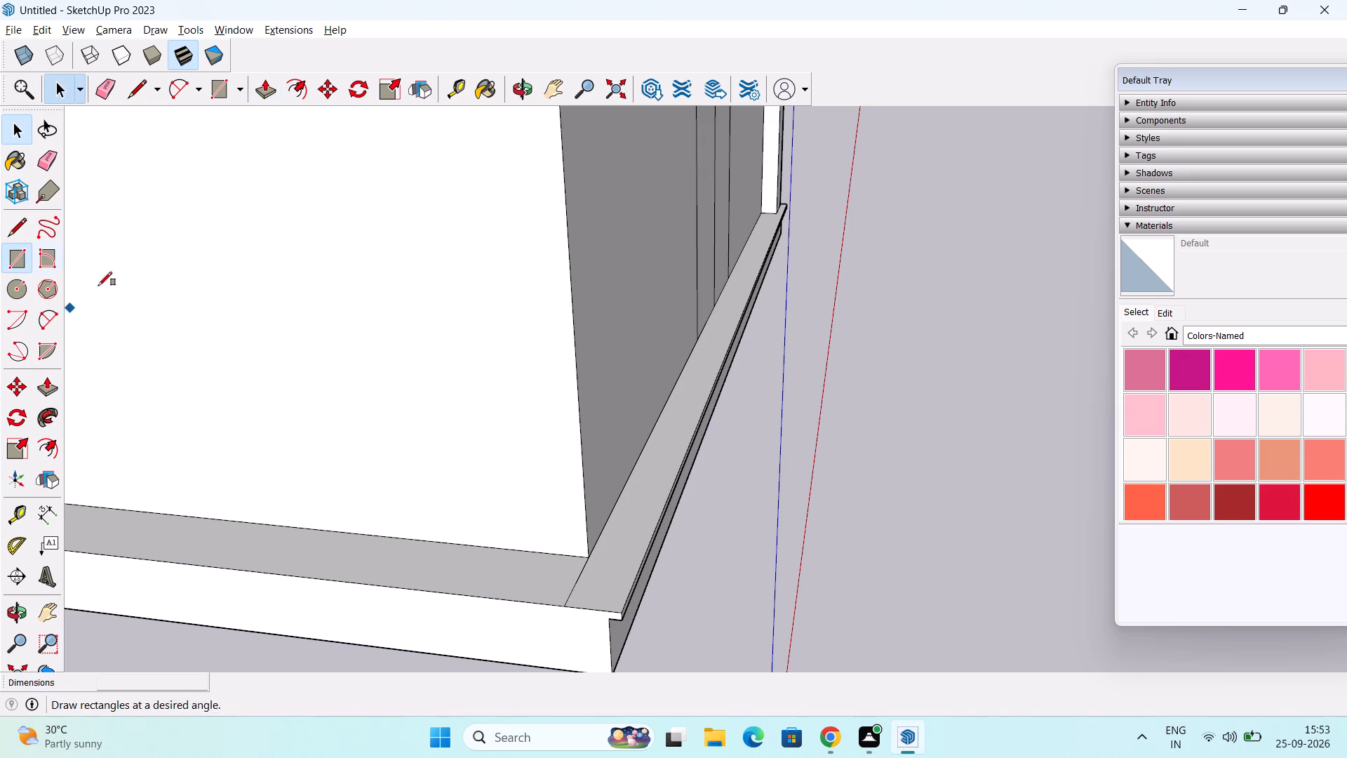
scroll(634, 561, up, 8)
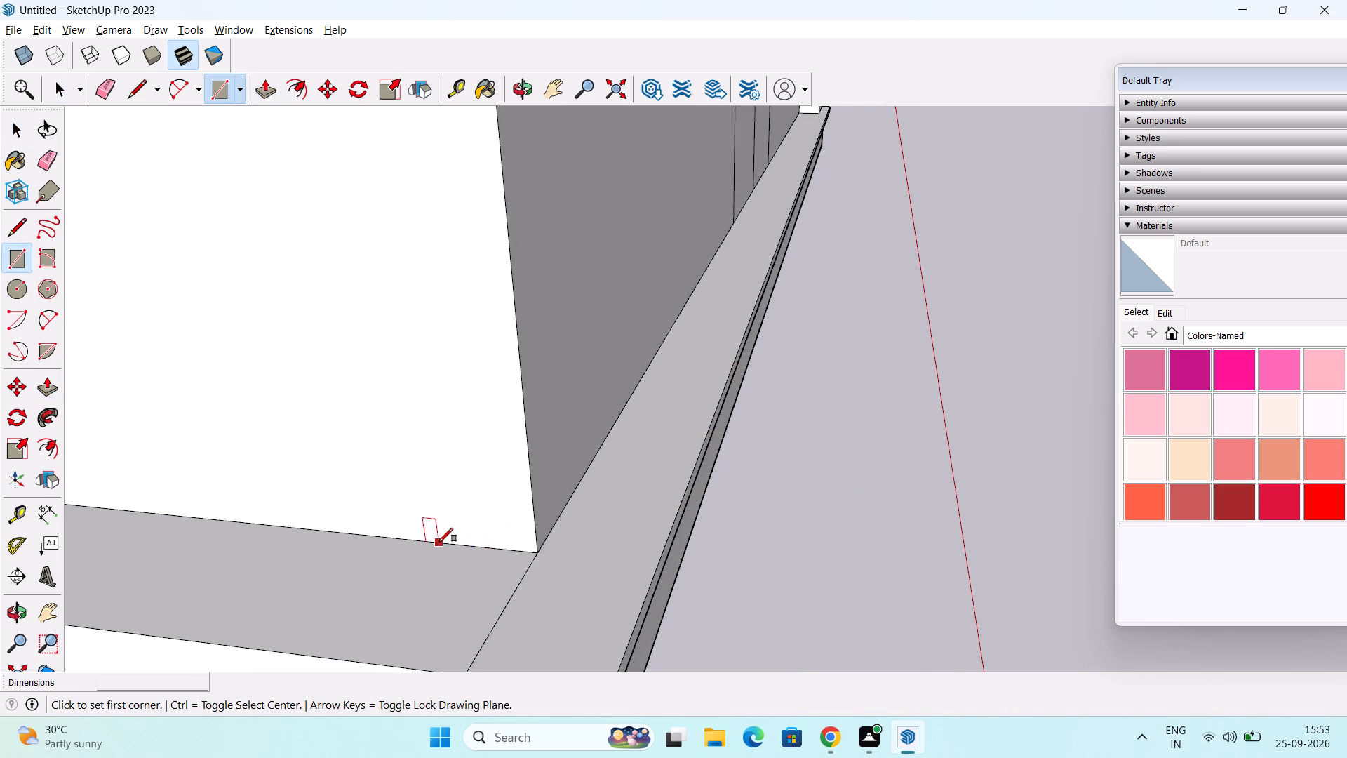
click(422, 540)
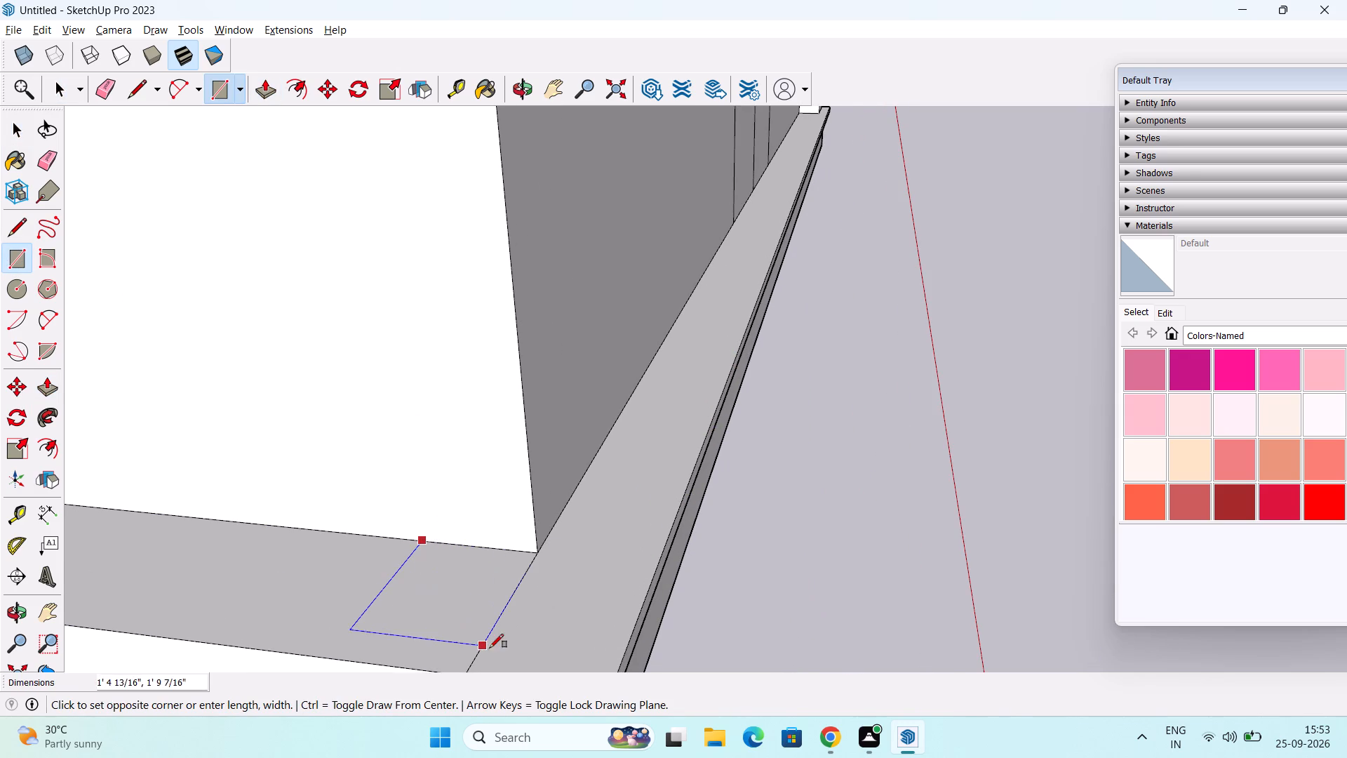
click(566, 639)
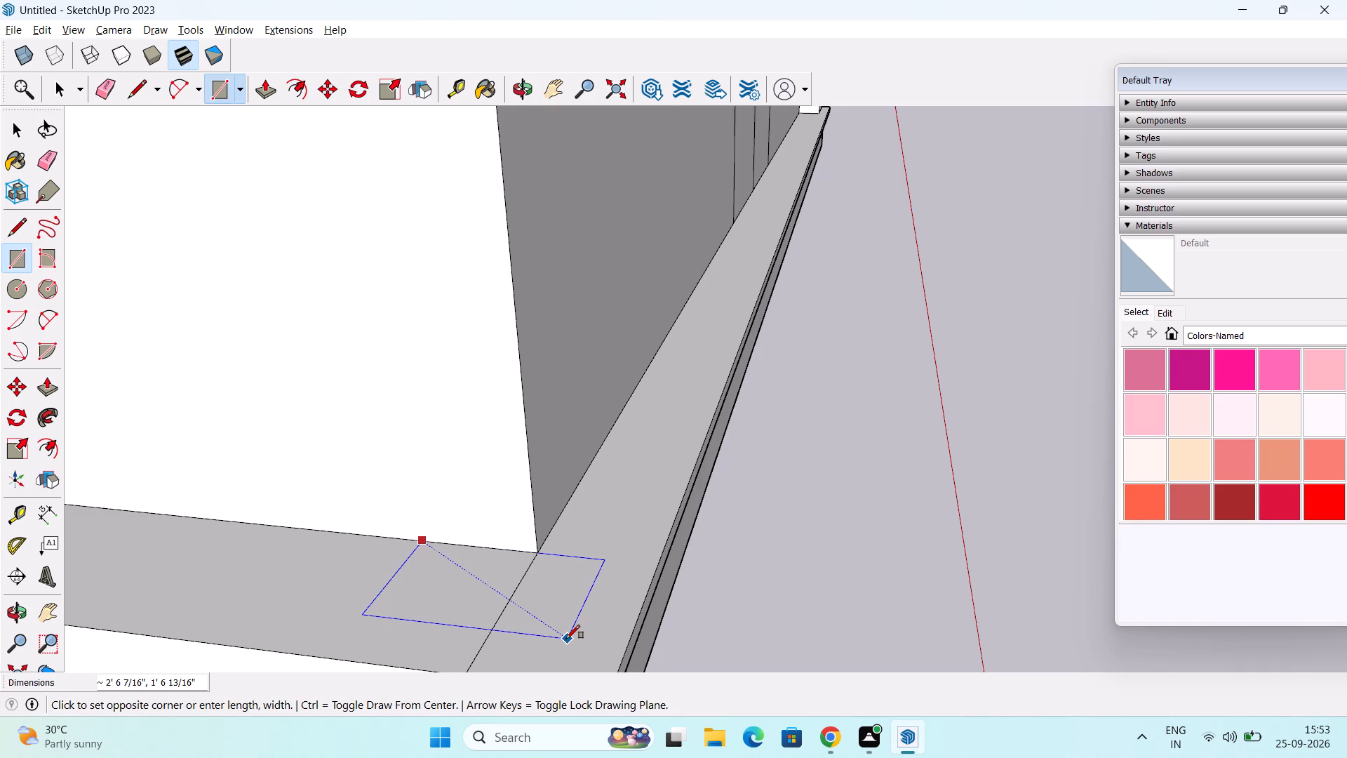
Draw a second rectangle about 2' 3" by 11" on the plinth top along the long wall, adjoining the first at the corner.
click(541, 553)
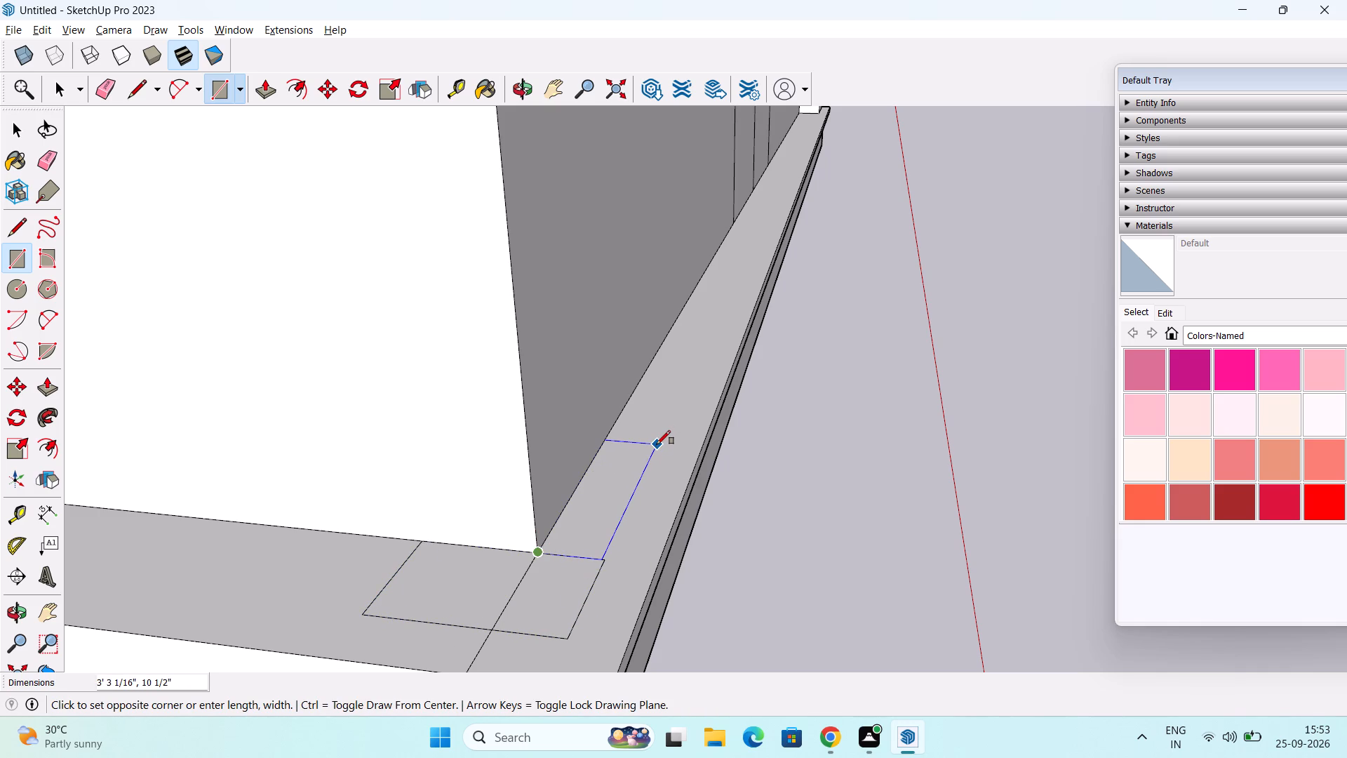
key(Escape)
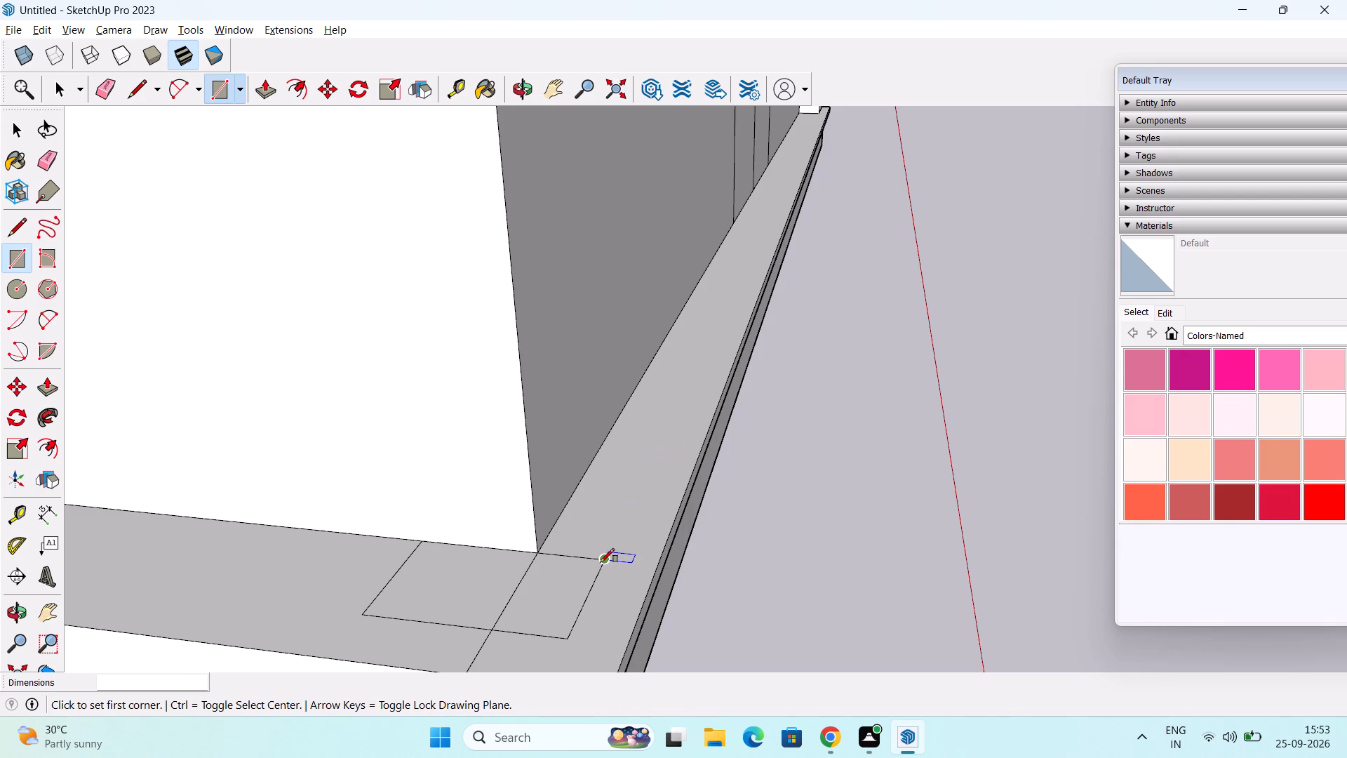
click(602, 560)
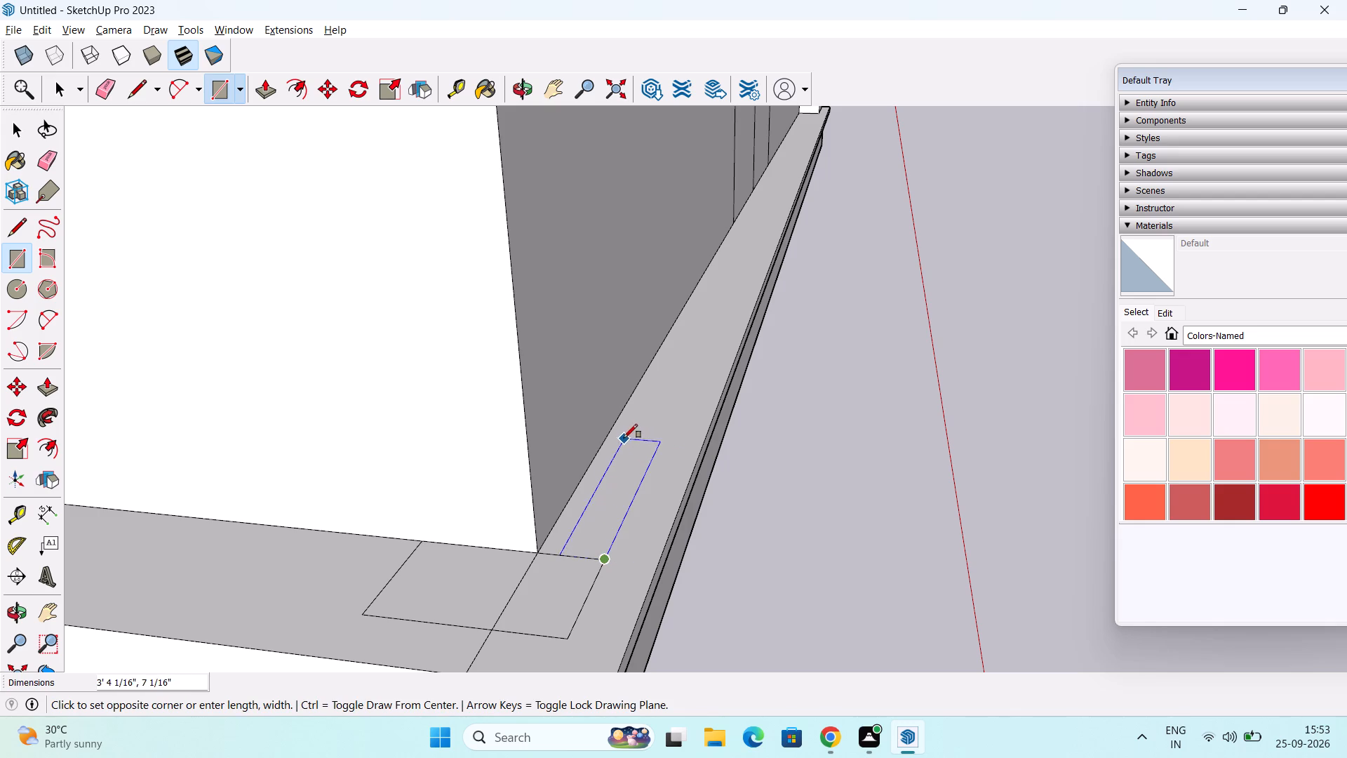
click(593, 473)
key(space)
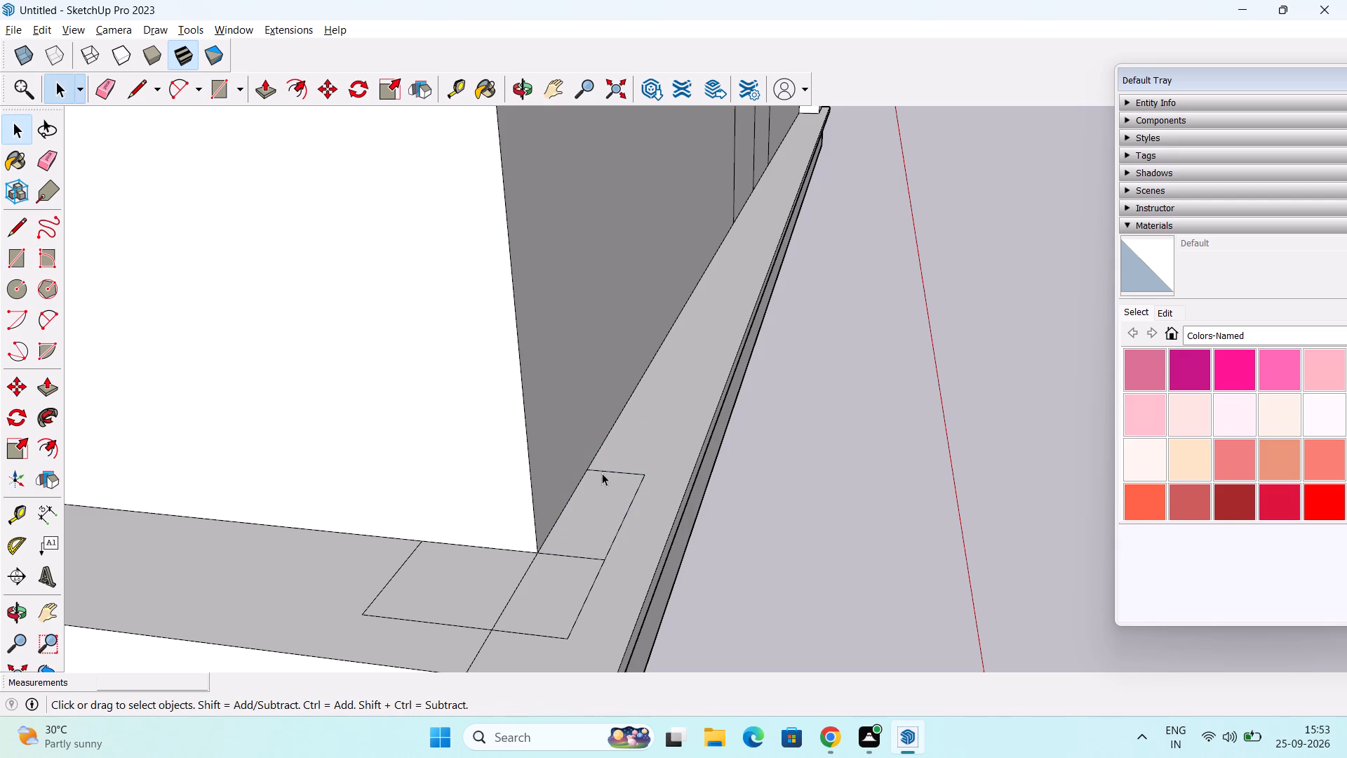
Erase the lines between the overlapping rectangles to form one L-shaped outline, plus the stray line on the plinth top beside it.
key(e)
click(517, 583)
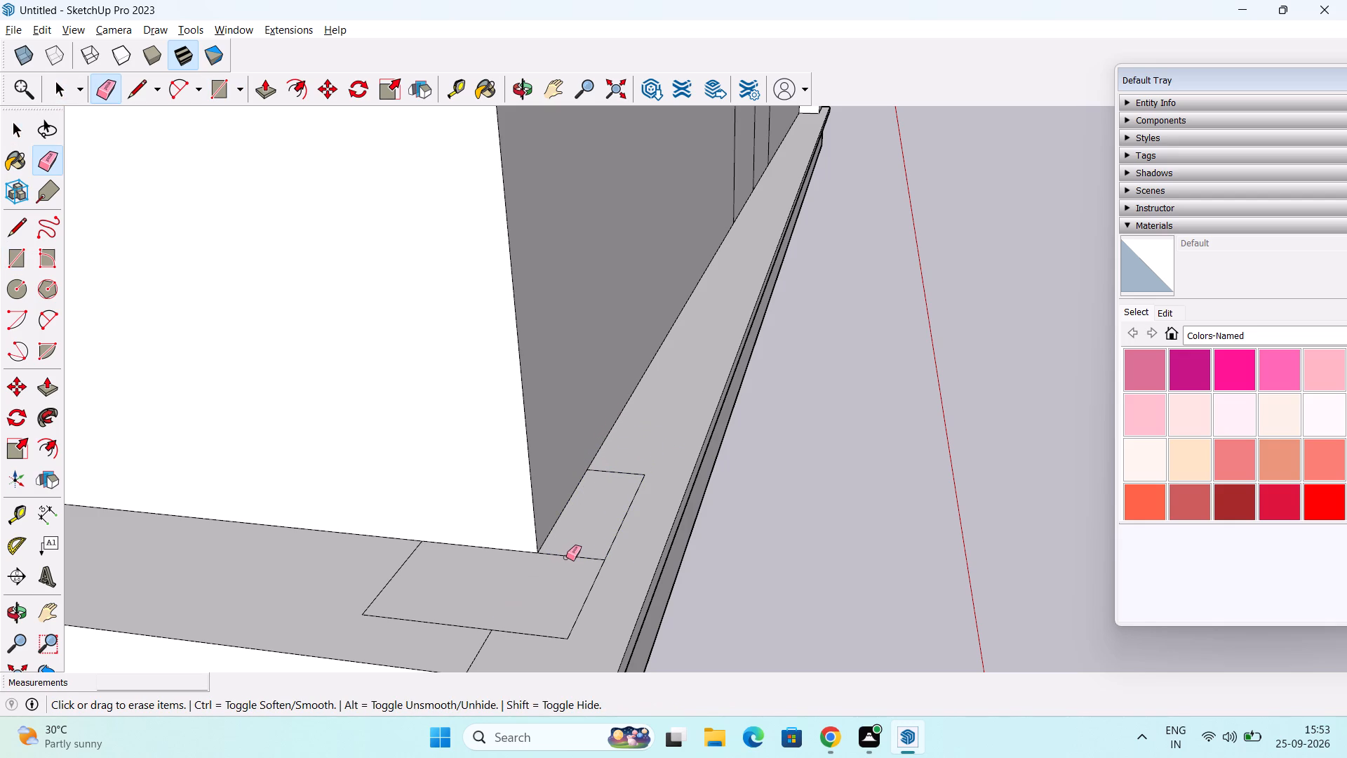
click(568, 557)
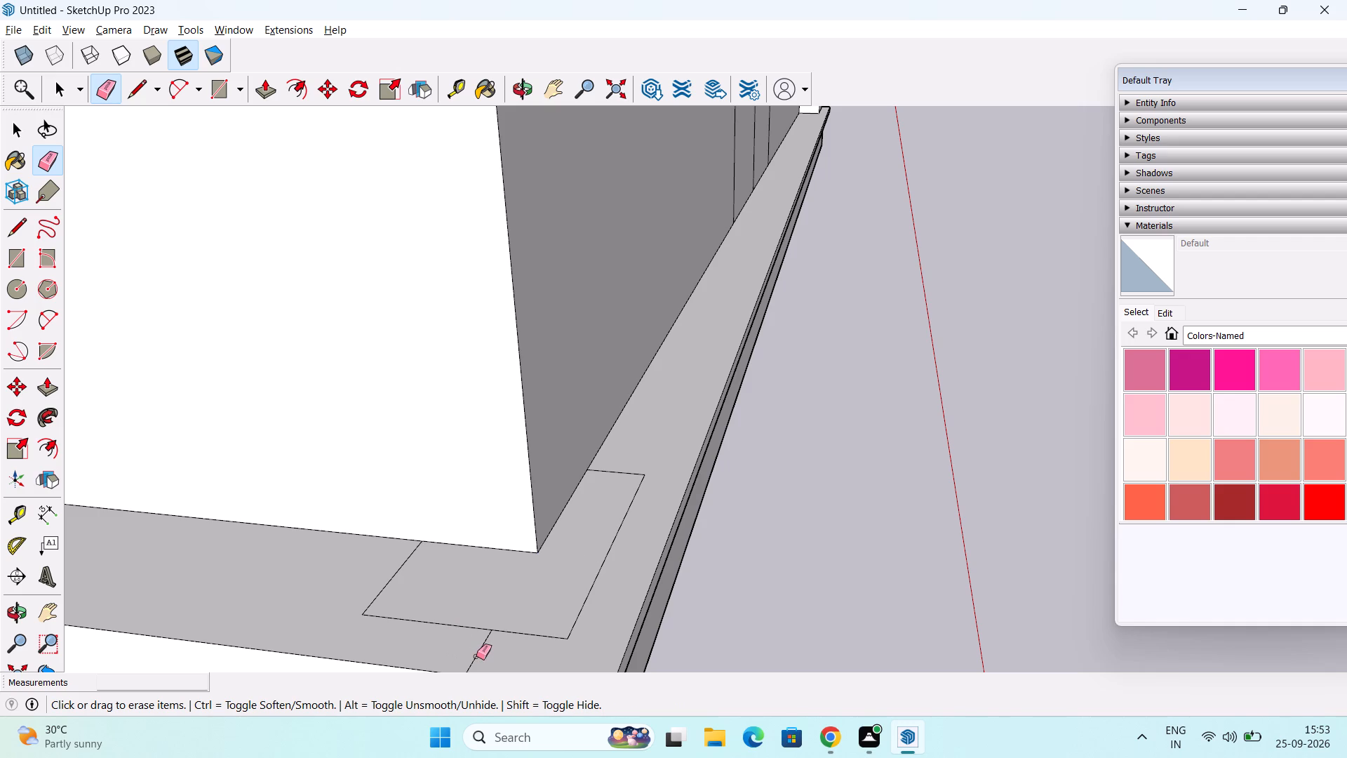
click(476, 656)
key(space)
Push/Pull the L-shaped face up from the plinth to the height of the building's roof.
key(p)
click(532, 582)
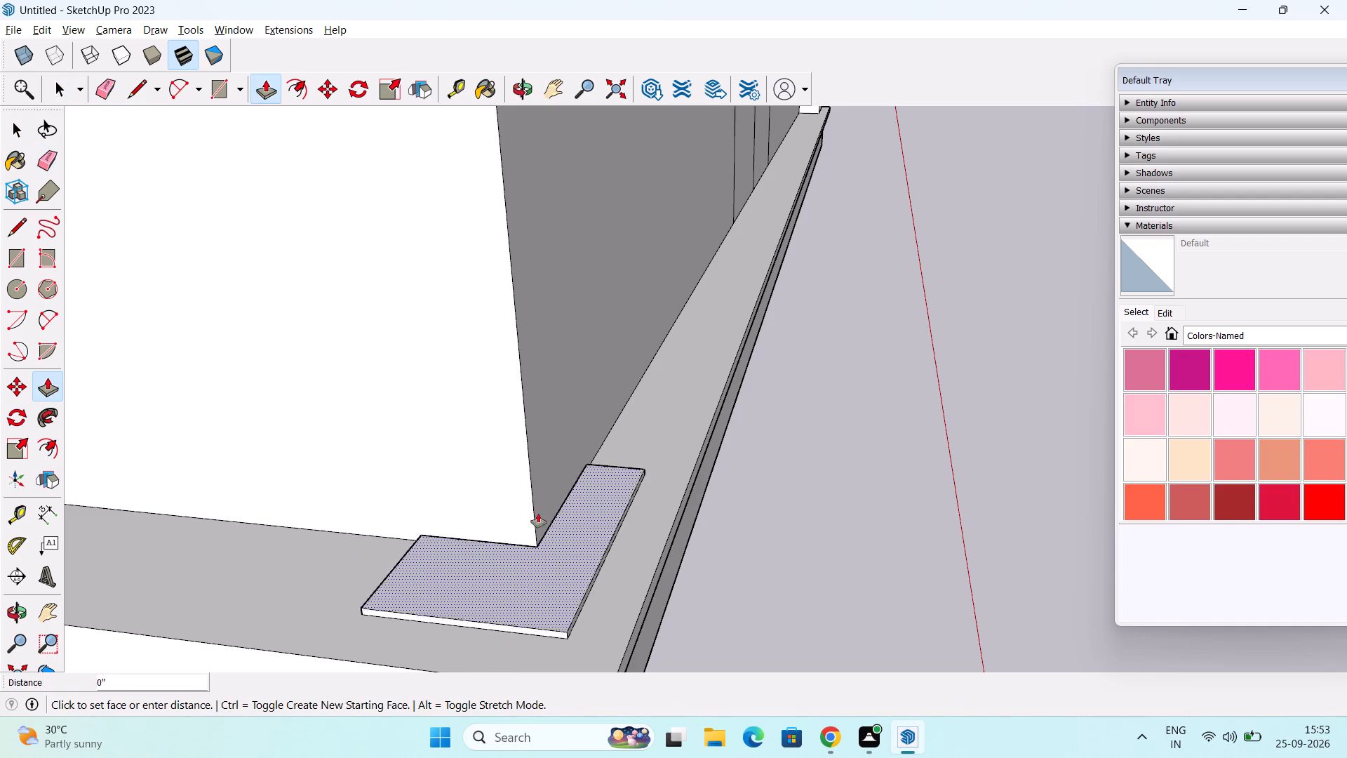
scroll(579, 208, down, 17)
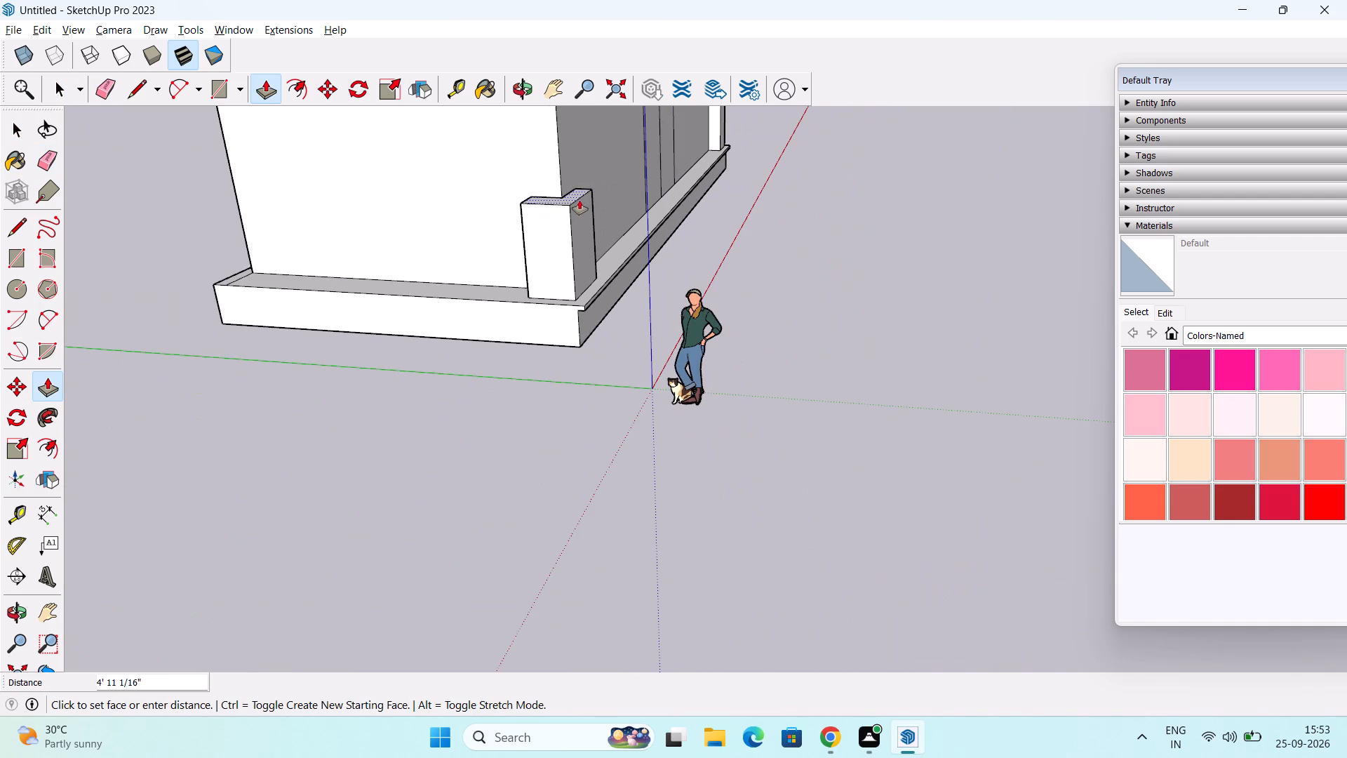
shift+middle_drag(579, 199, 582, 672)
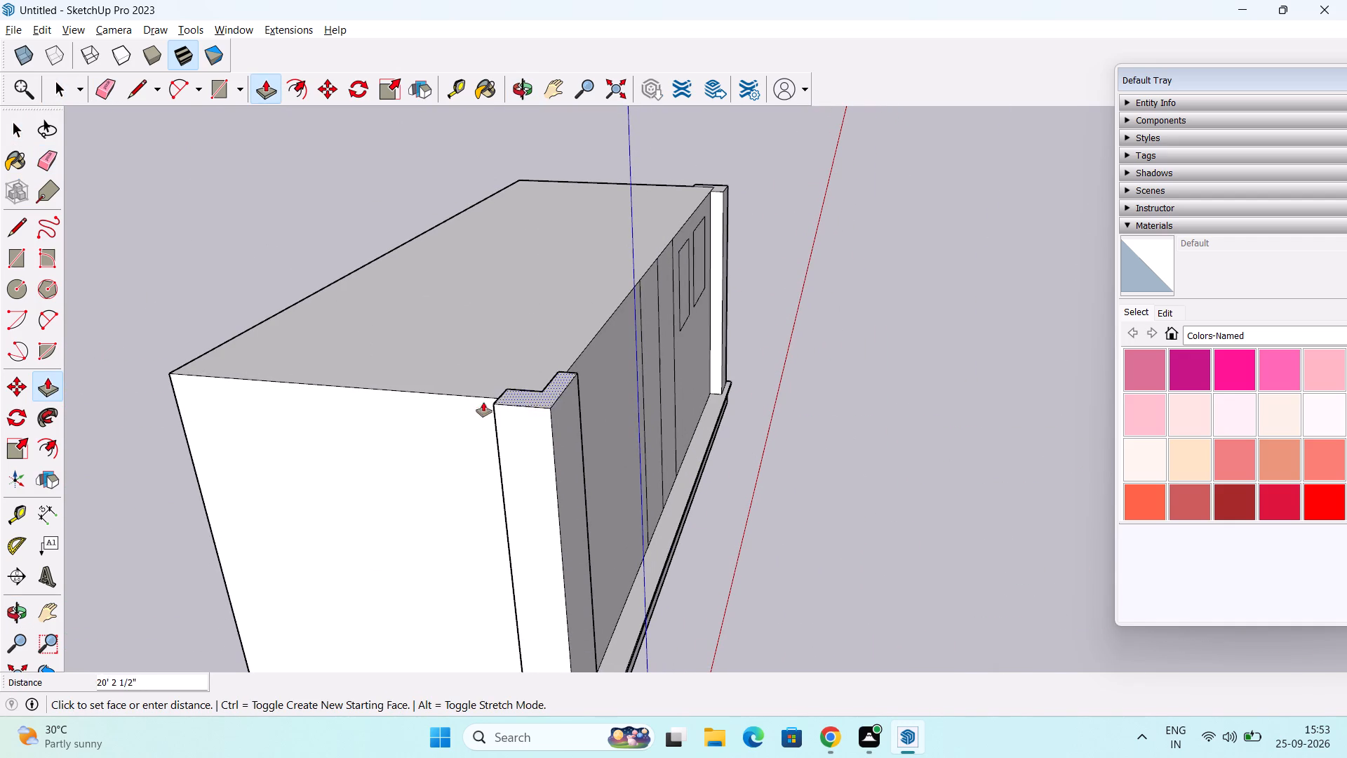
click(445, 398)
Push/Pull the new corner pillar's face on the long-wall side by 3".
scroll(907, 218, down, 3)
middle_drag(916, 254, 892, 296)
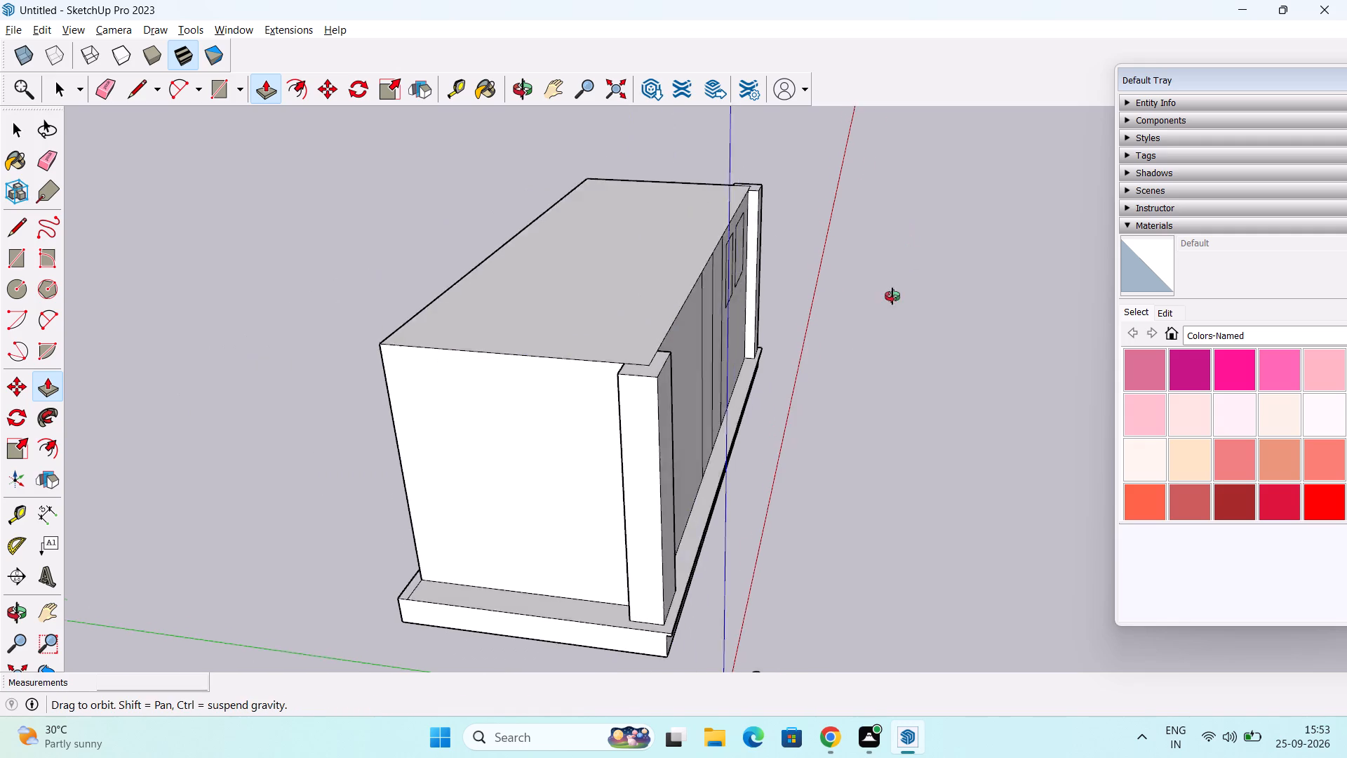
middle_drag(892, 296, 596, 654)
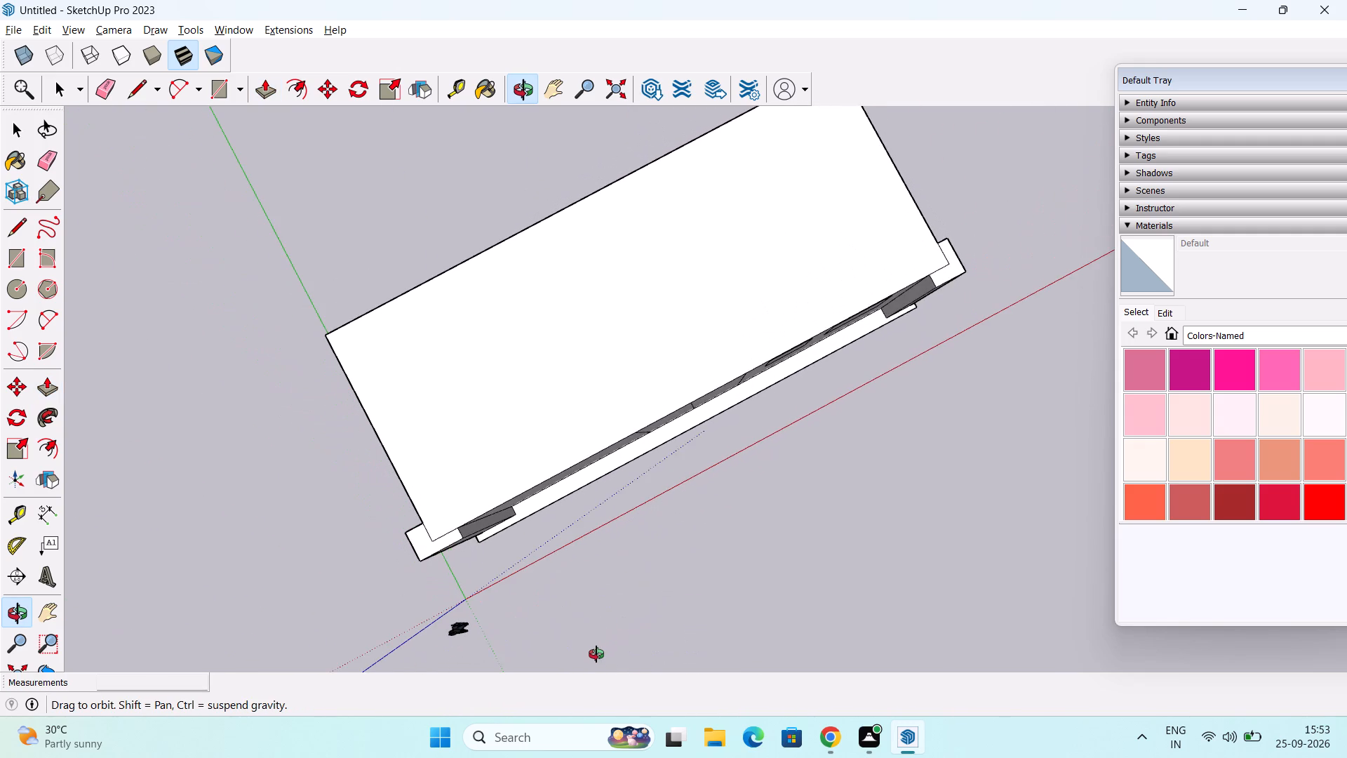
middle_drag(596, 654, 522, 614)
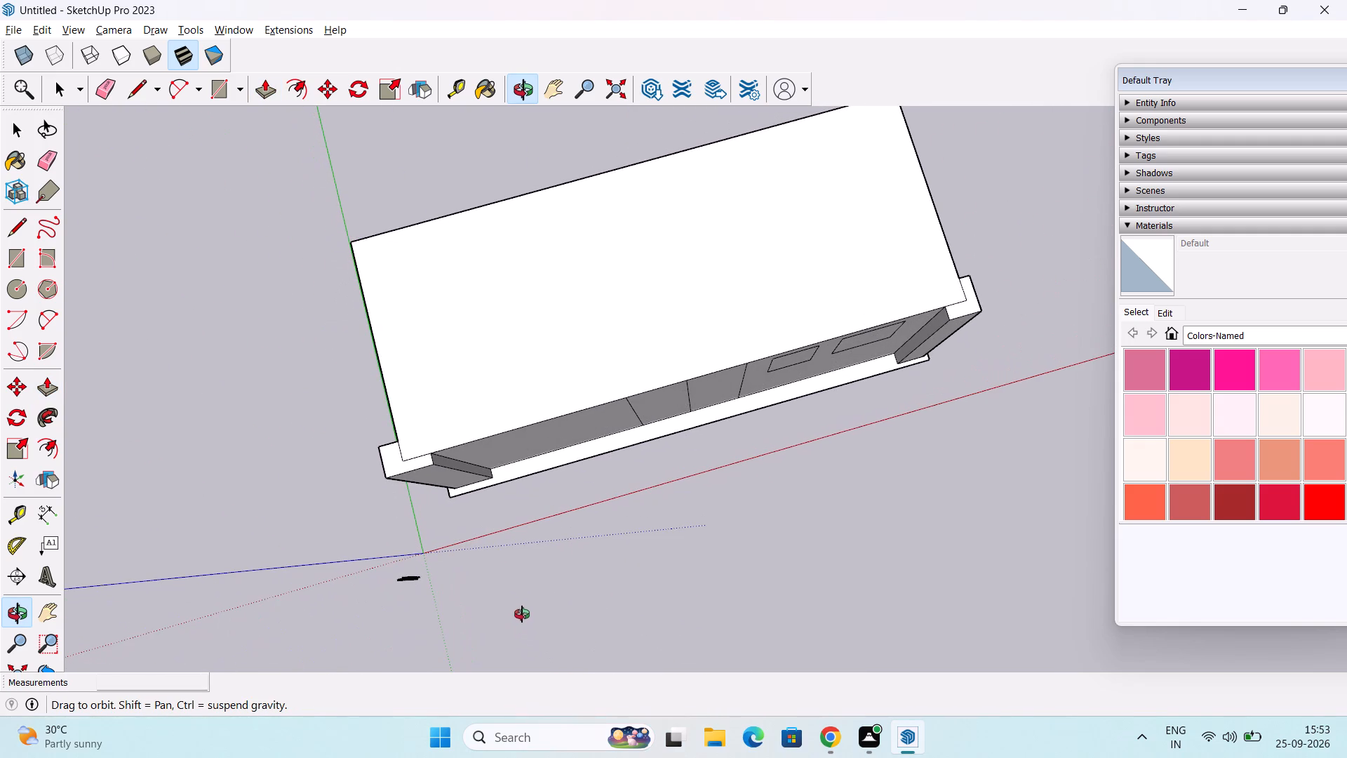
middle_drag(522, 614, 448, 583)
click(434, 414)
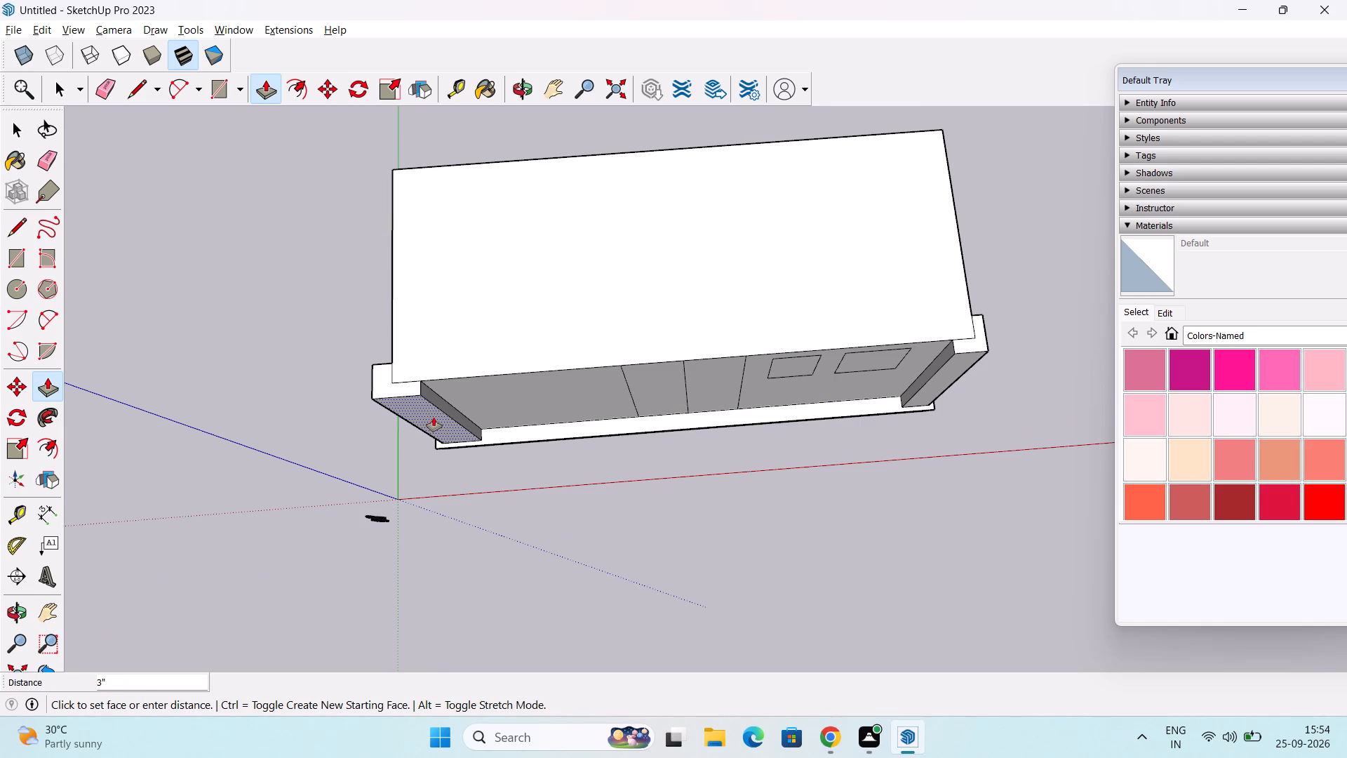
click(434, 417)
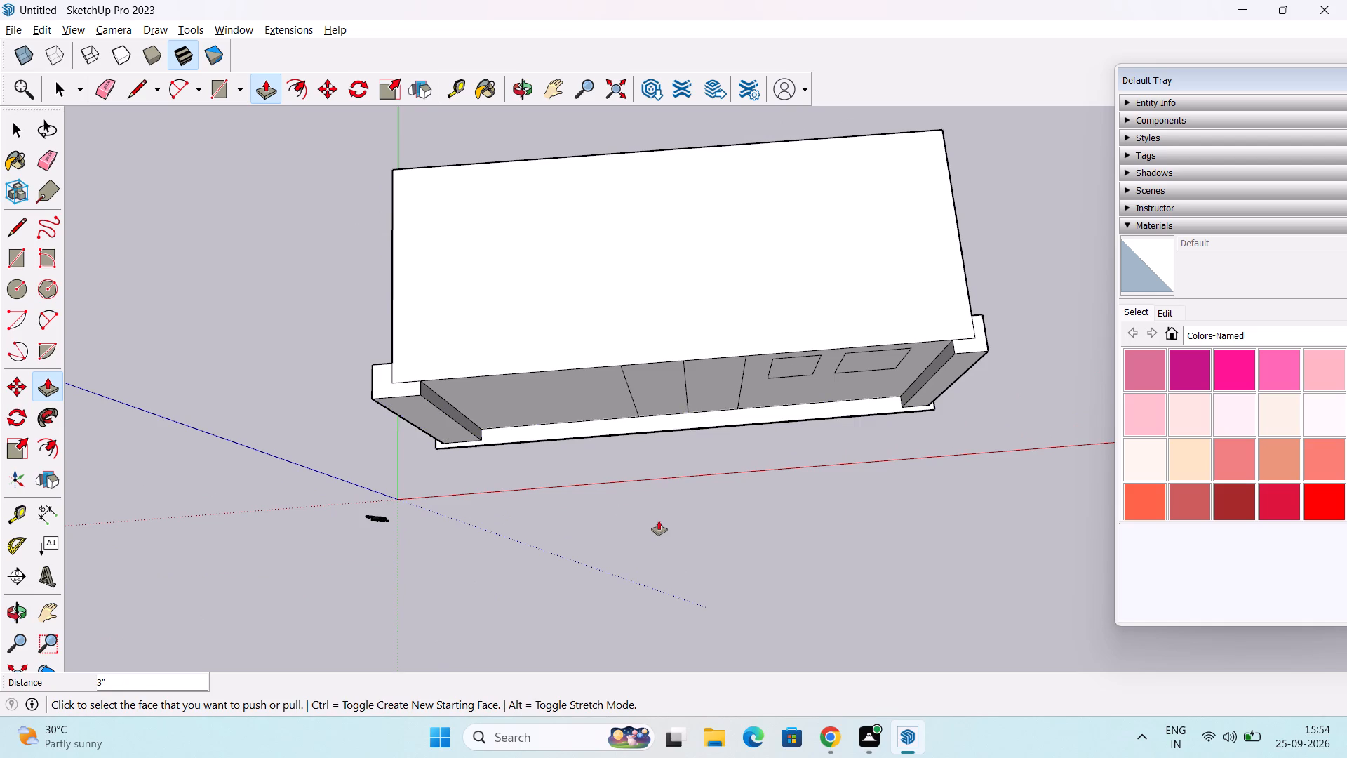
key(space)
Copy the two window outlines on the long wall 10' straight down, below the originals.
middle_drag(706, 519, 723, 249)
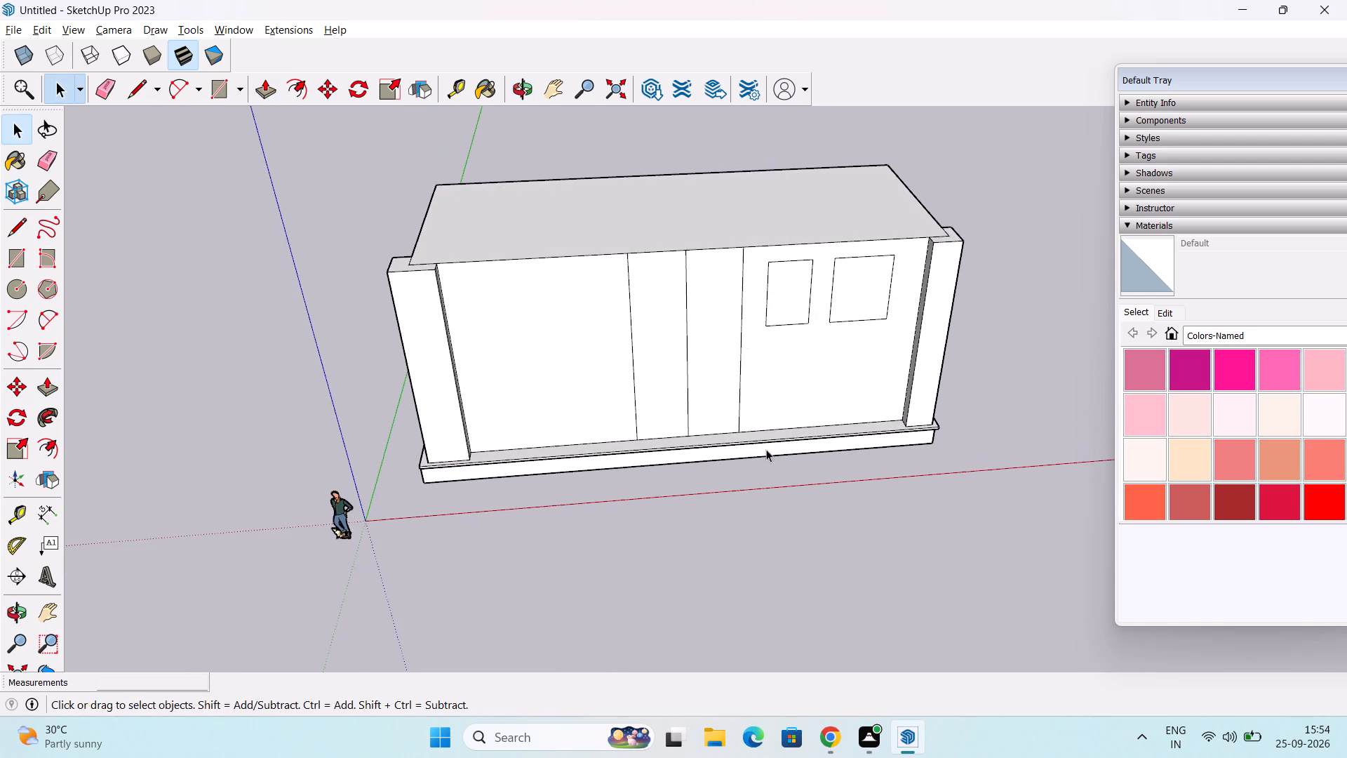
middle_drag(958, 643, 937, 567)
scroll(902, 378, up, 2)
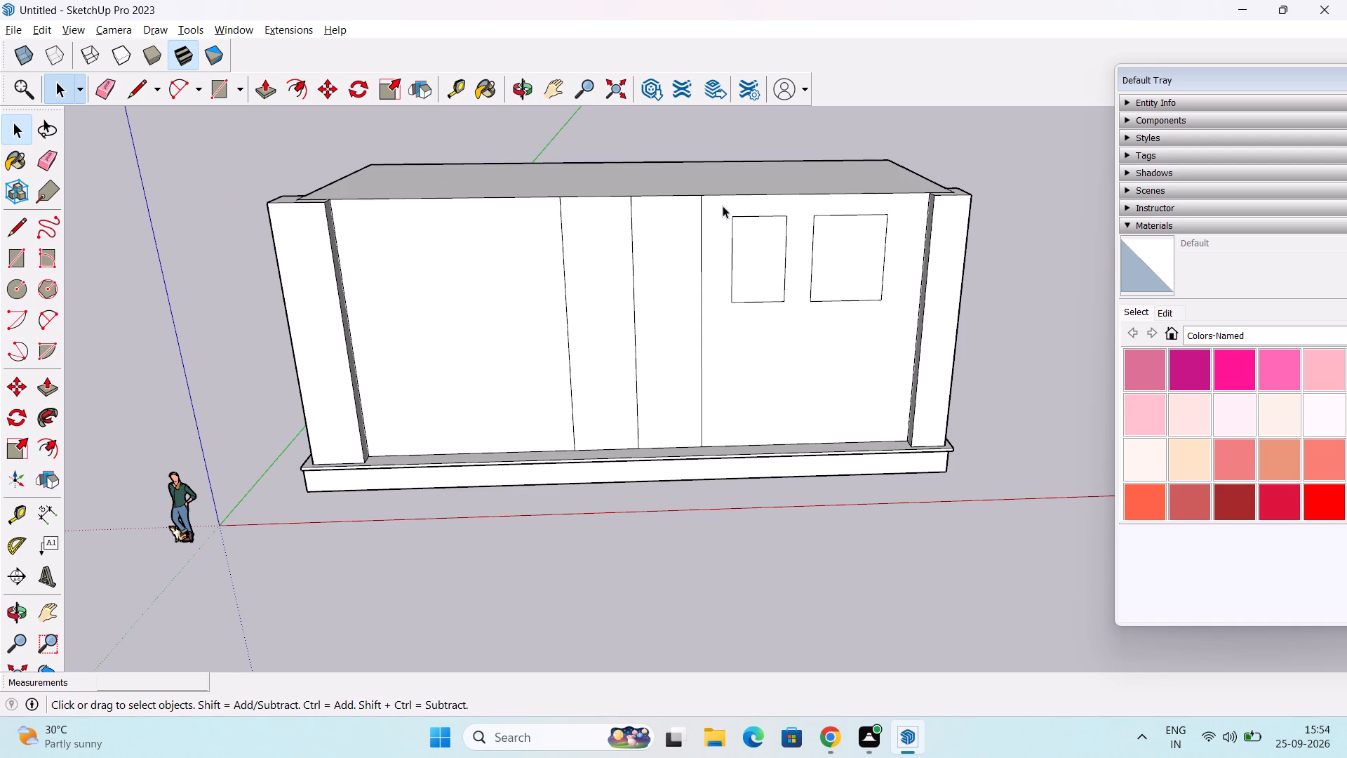
drag(723, 206, 901, 334)
key(m)
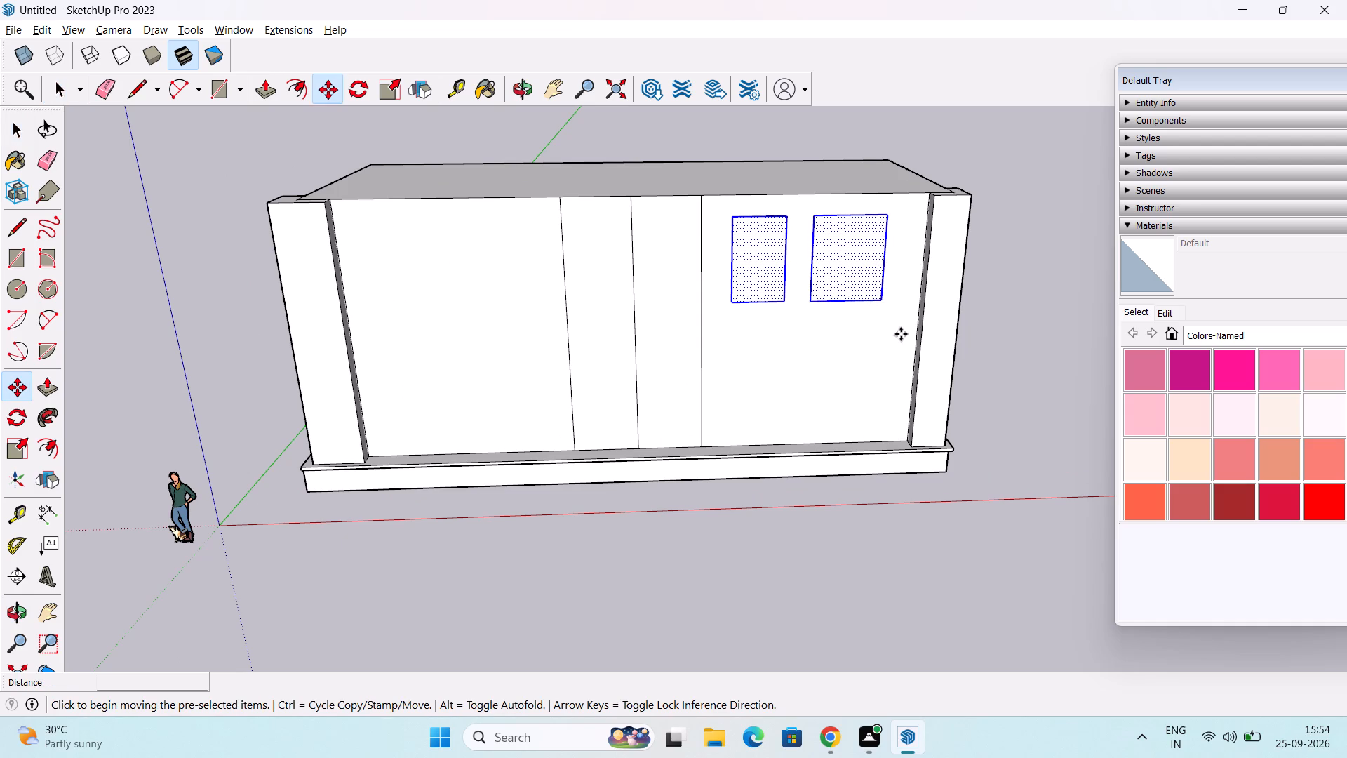
click(733, 218)
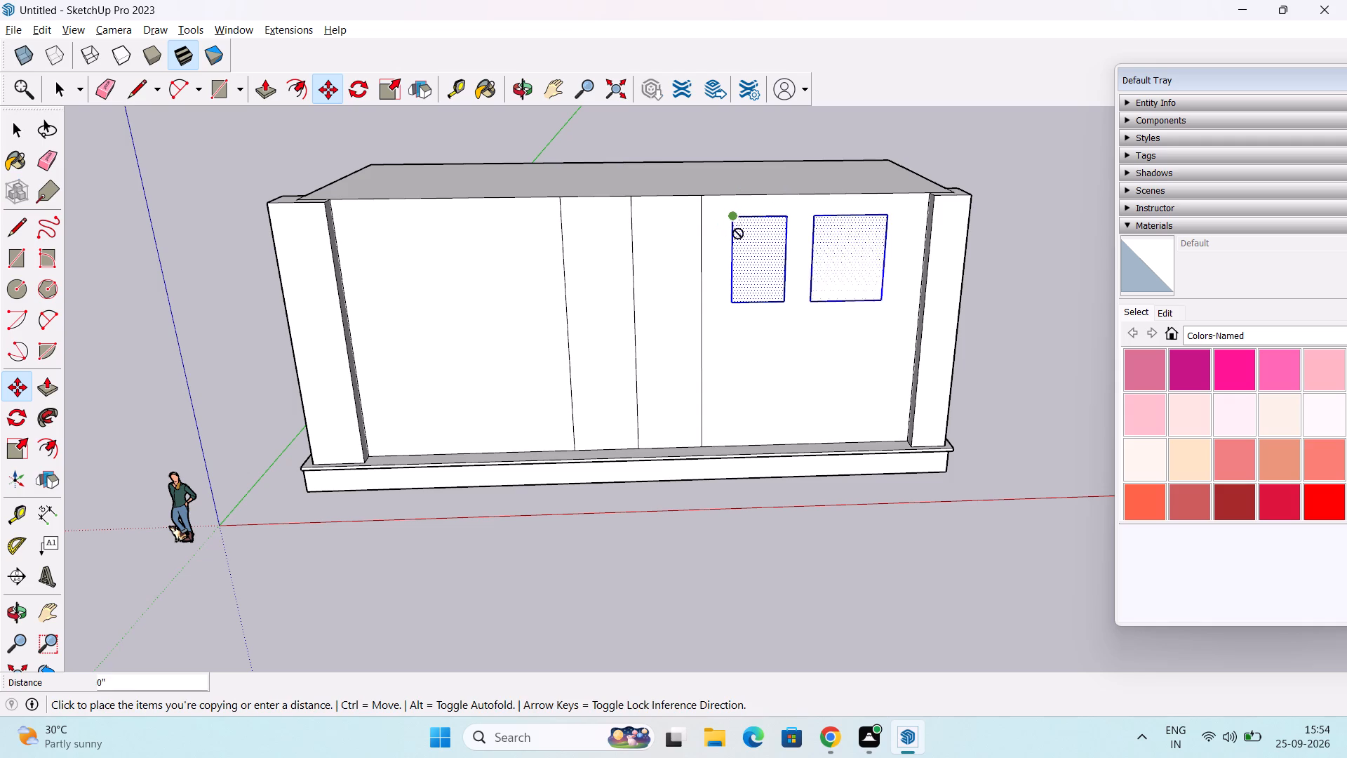
click(730, 341)
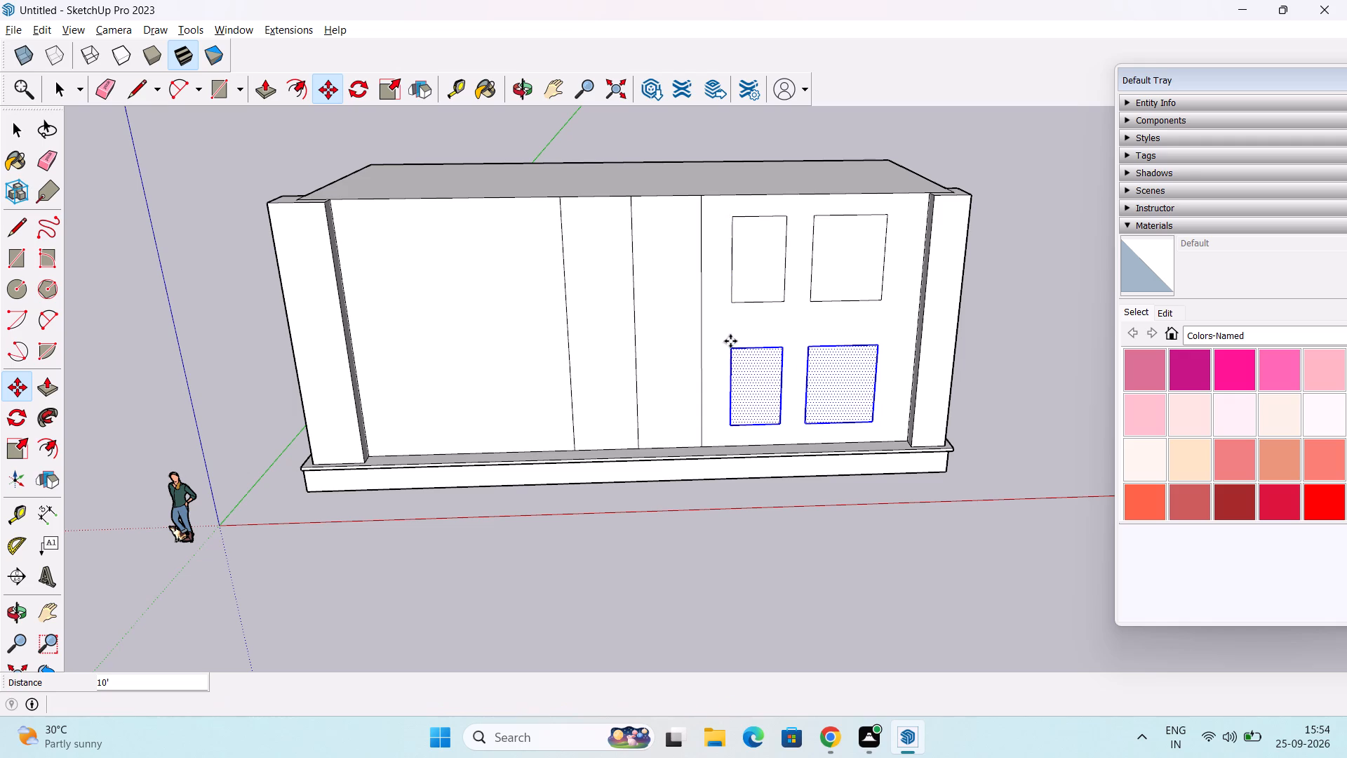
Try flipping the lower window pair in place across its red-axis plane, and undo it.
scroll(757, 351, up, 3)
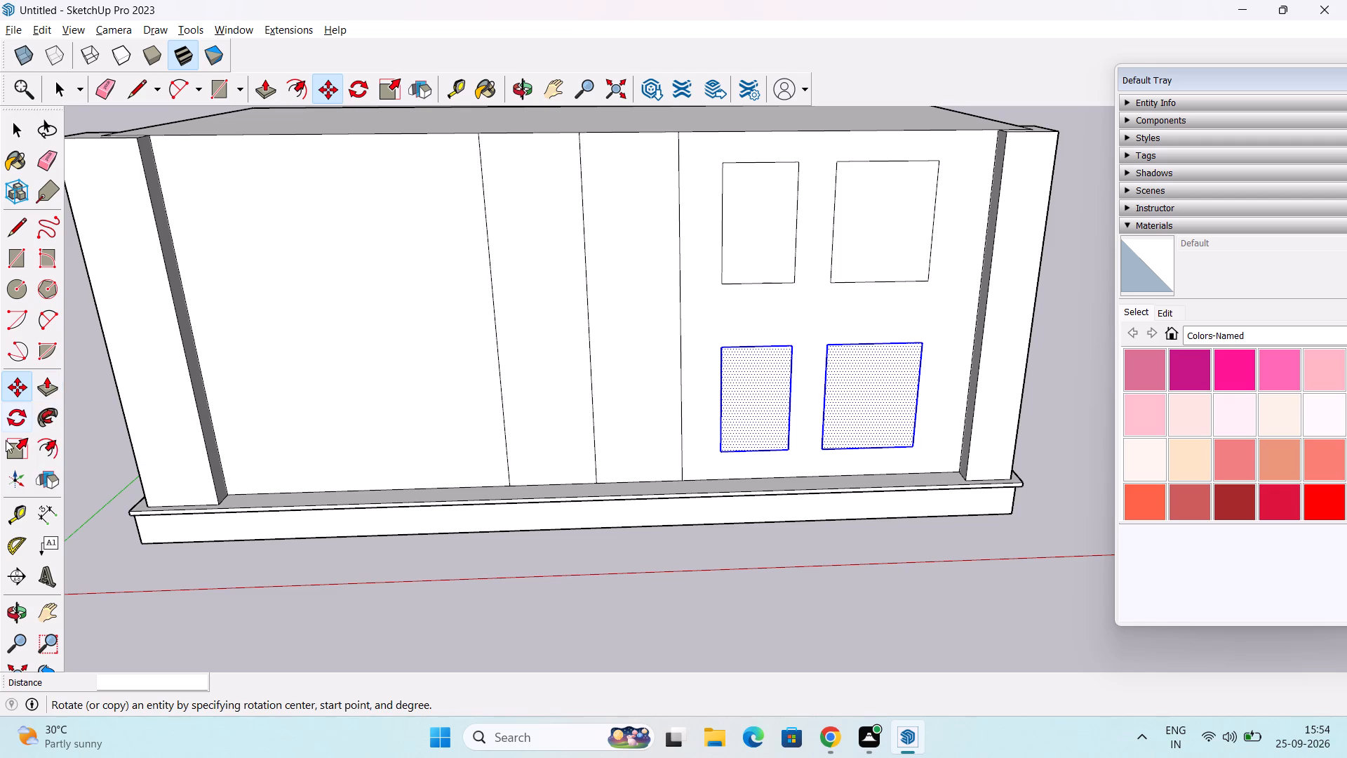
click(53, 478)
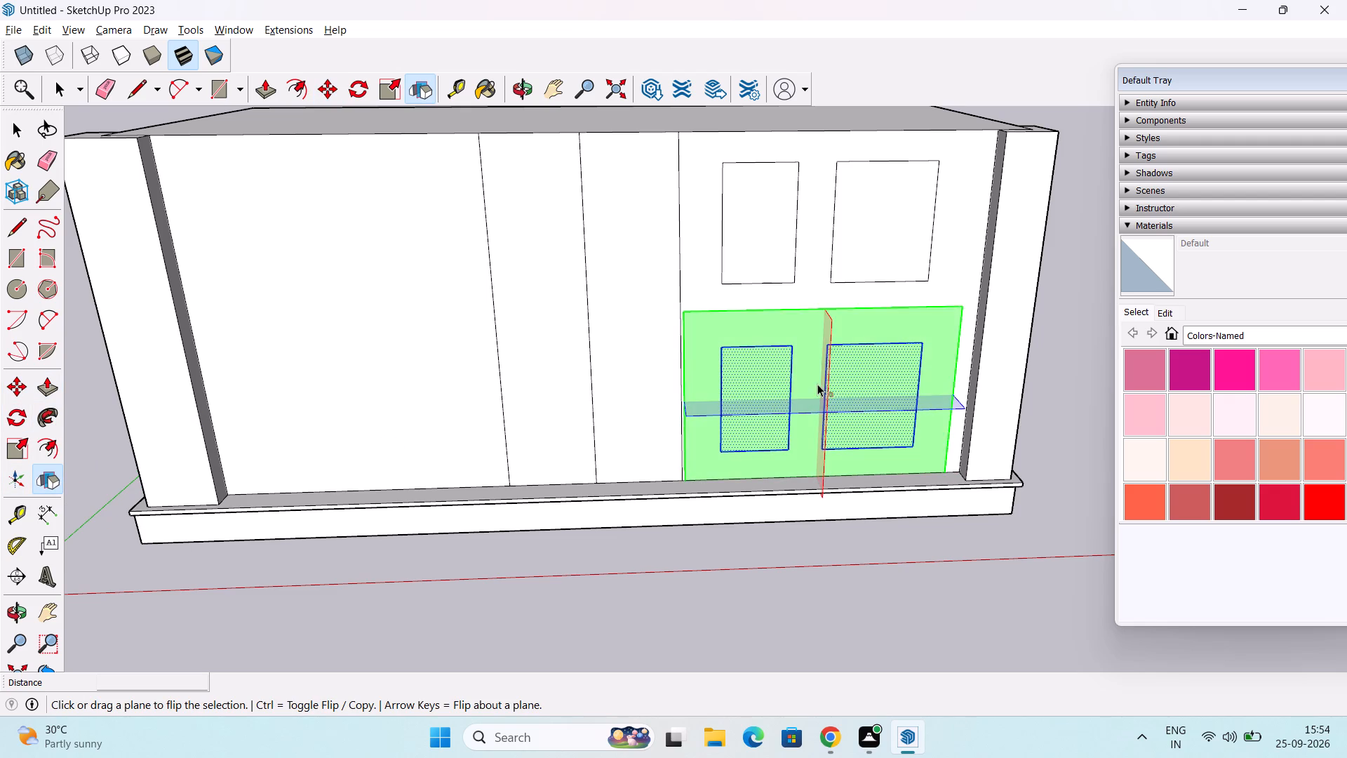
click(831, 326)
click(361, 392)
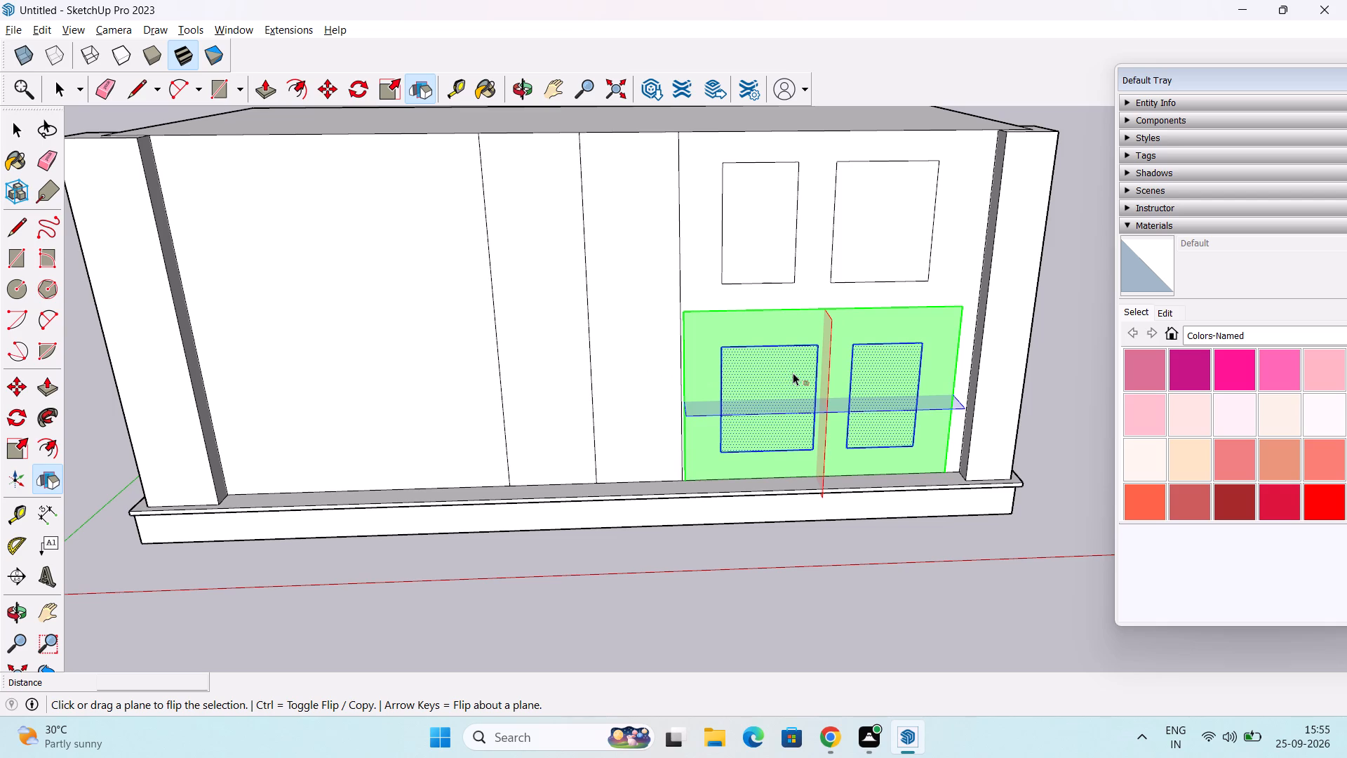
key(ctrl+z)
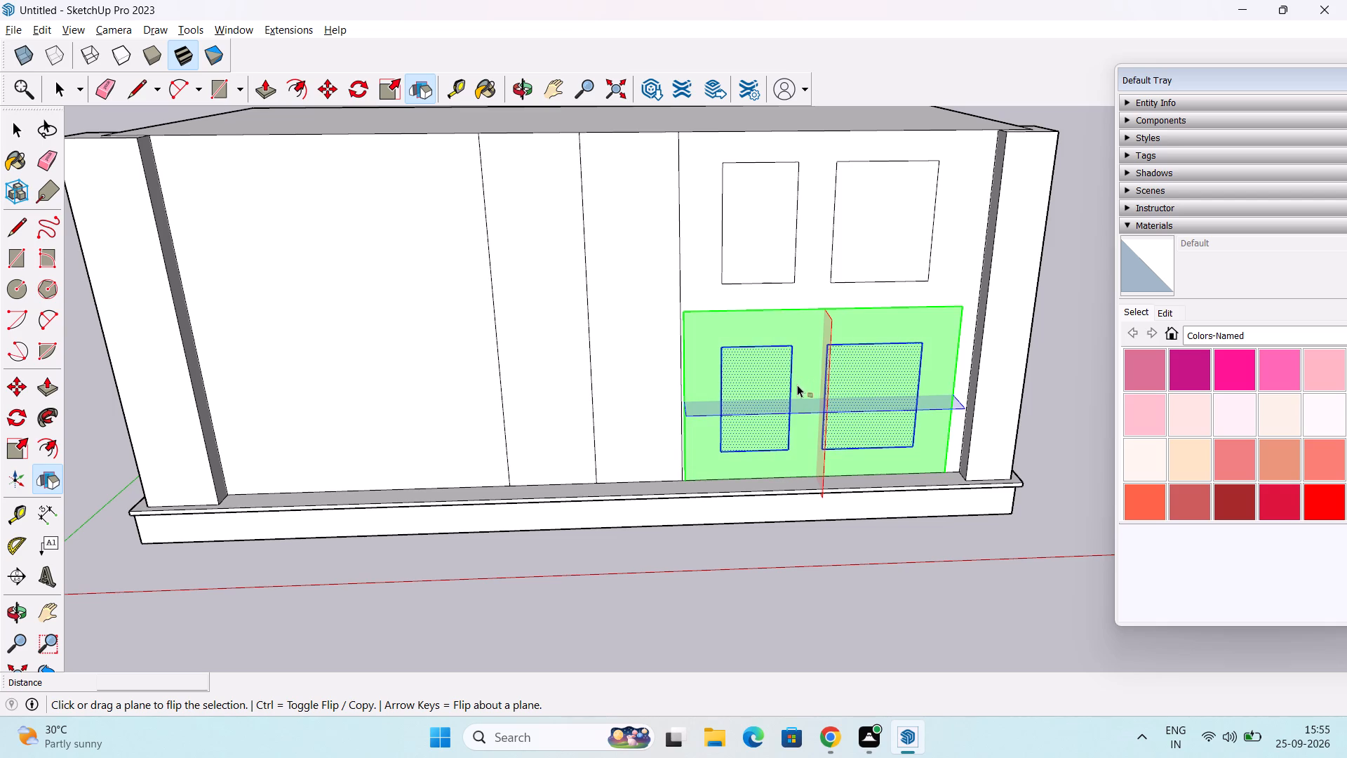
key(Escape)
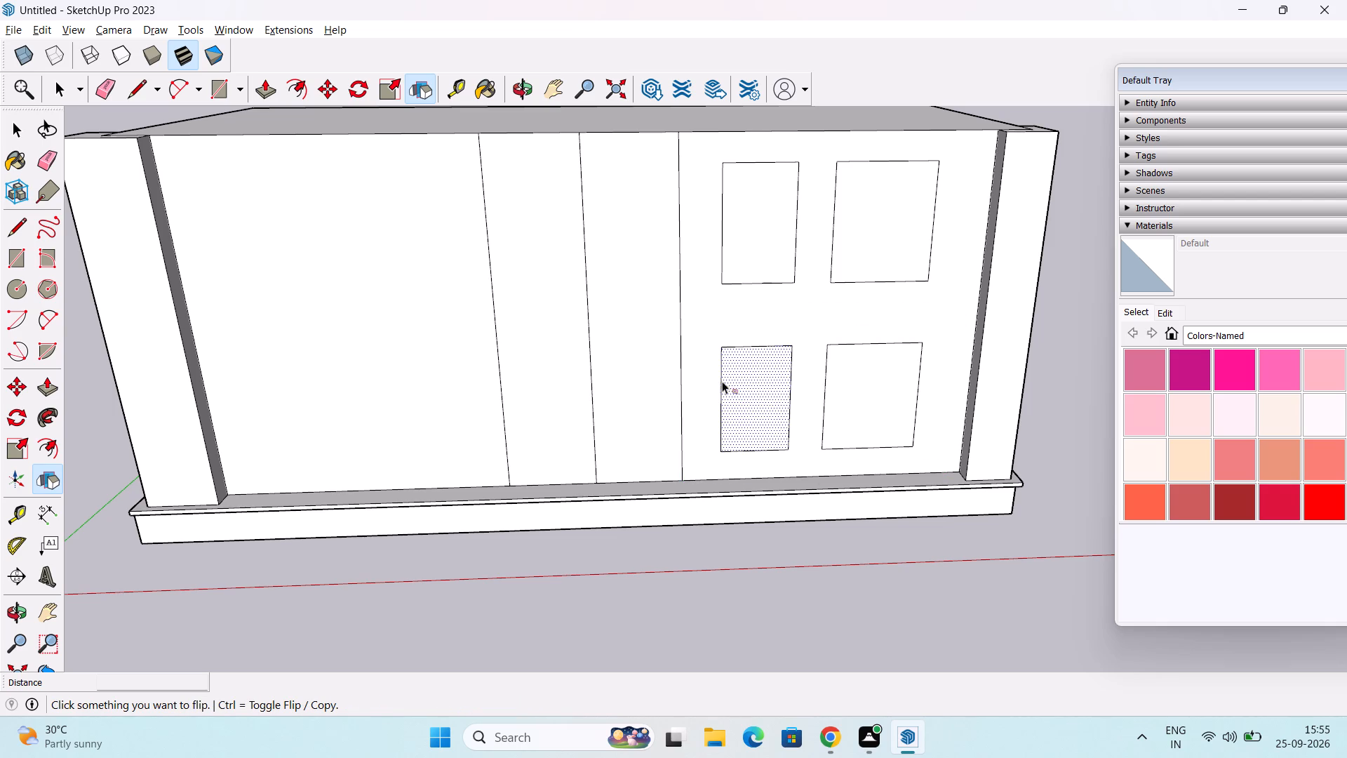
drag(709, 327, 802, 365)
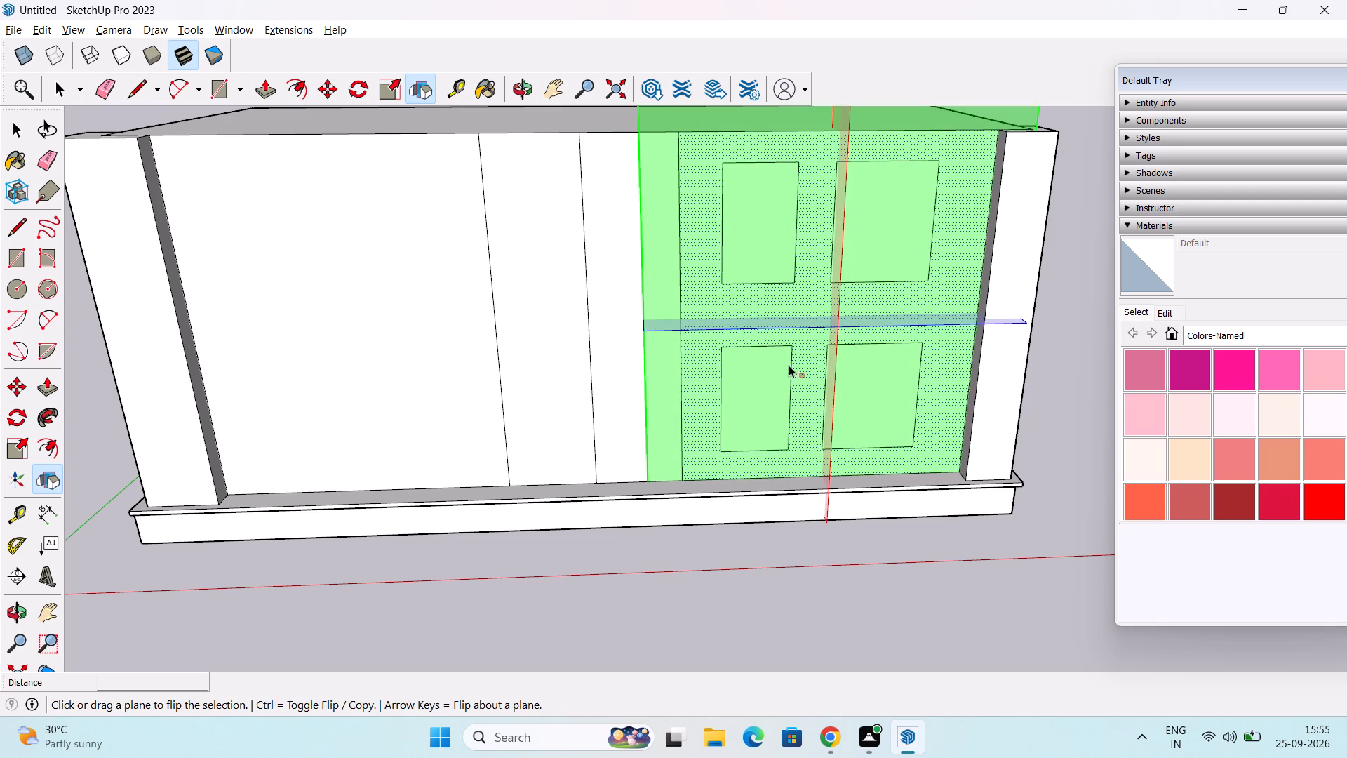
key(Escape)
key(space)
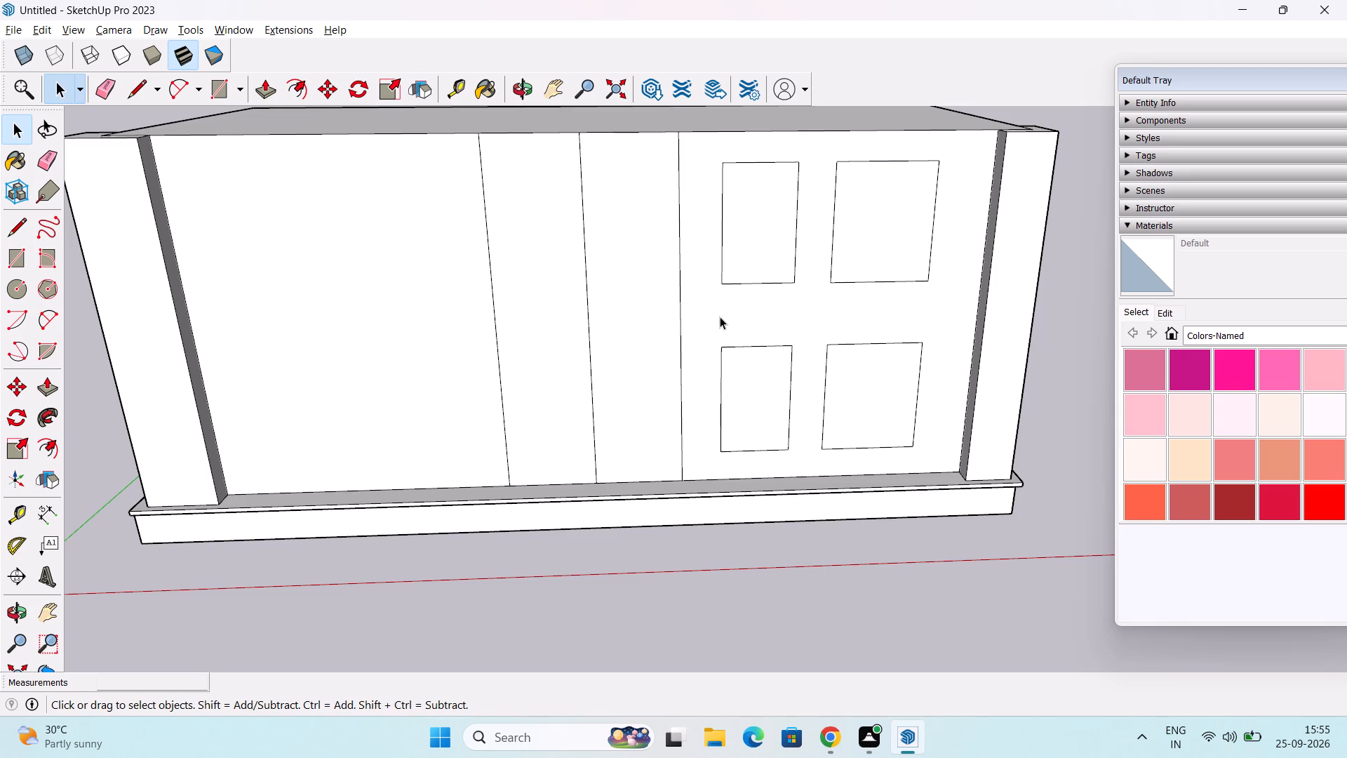
Copy the lower pair of window outlines 26' horizontally along the long wall, onto the wide section at its other end.
middle_drag(720, 317, 684, 211)
drag(695, 295, 947, 458)
key(m)
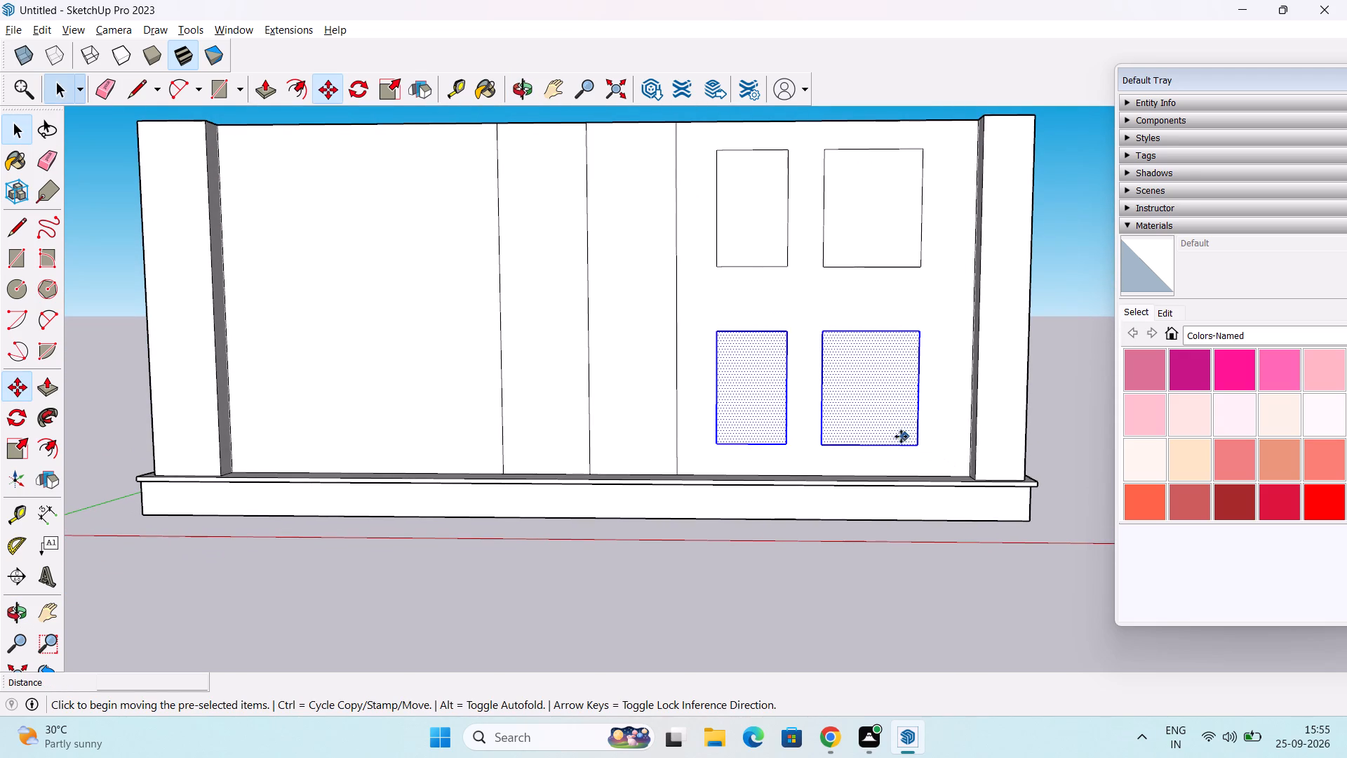
click(718, 441)
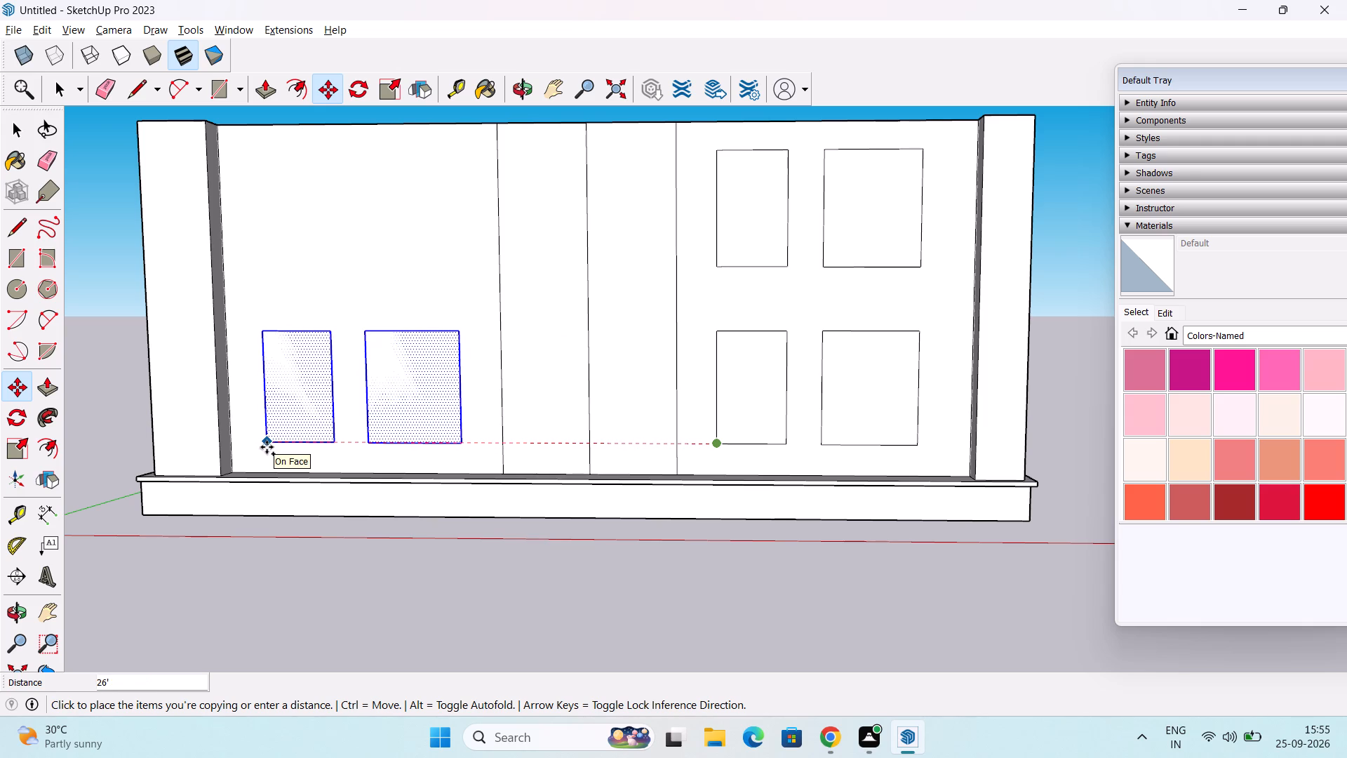
click(267, 447)
key(space)
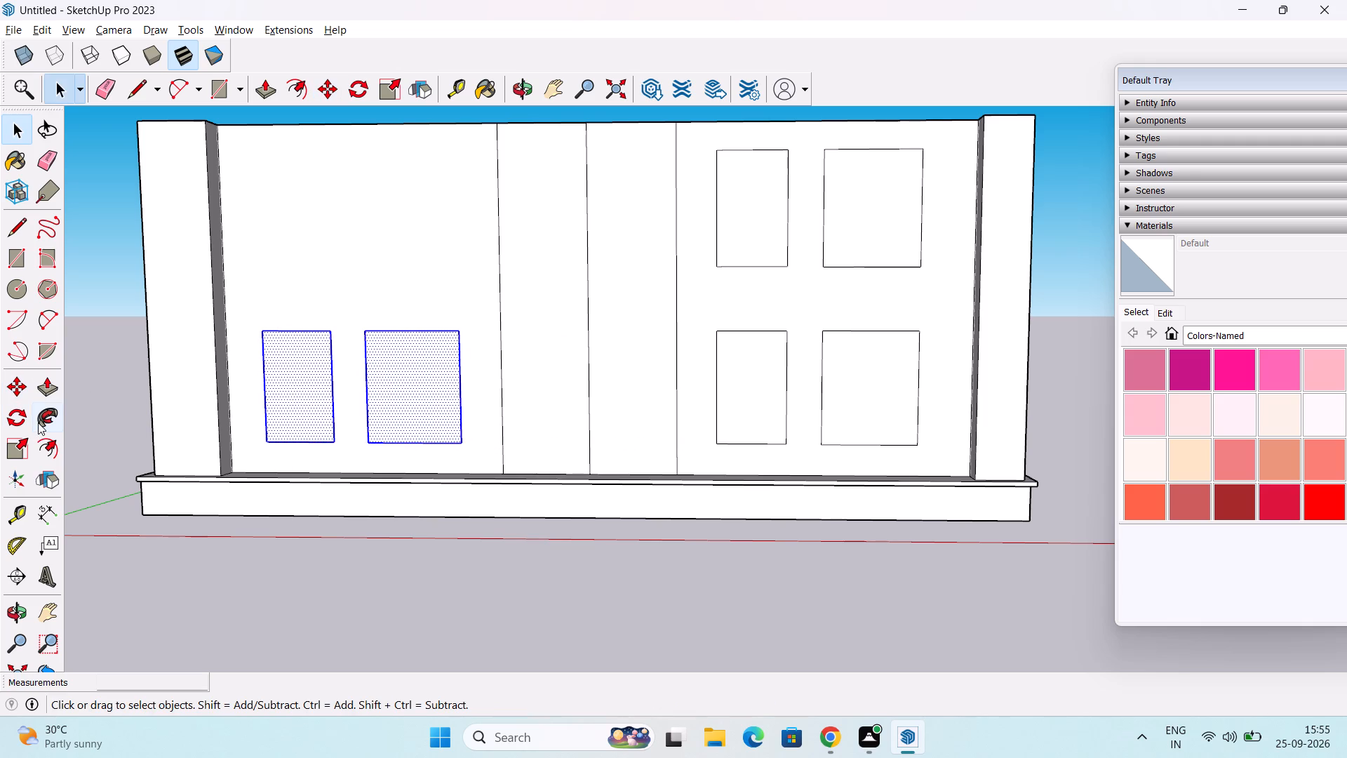
Flip the copied window pair across its red-axis plane so the wider window is nearest the corner pillar.
middle_drag(37, 423, 75, 446)
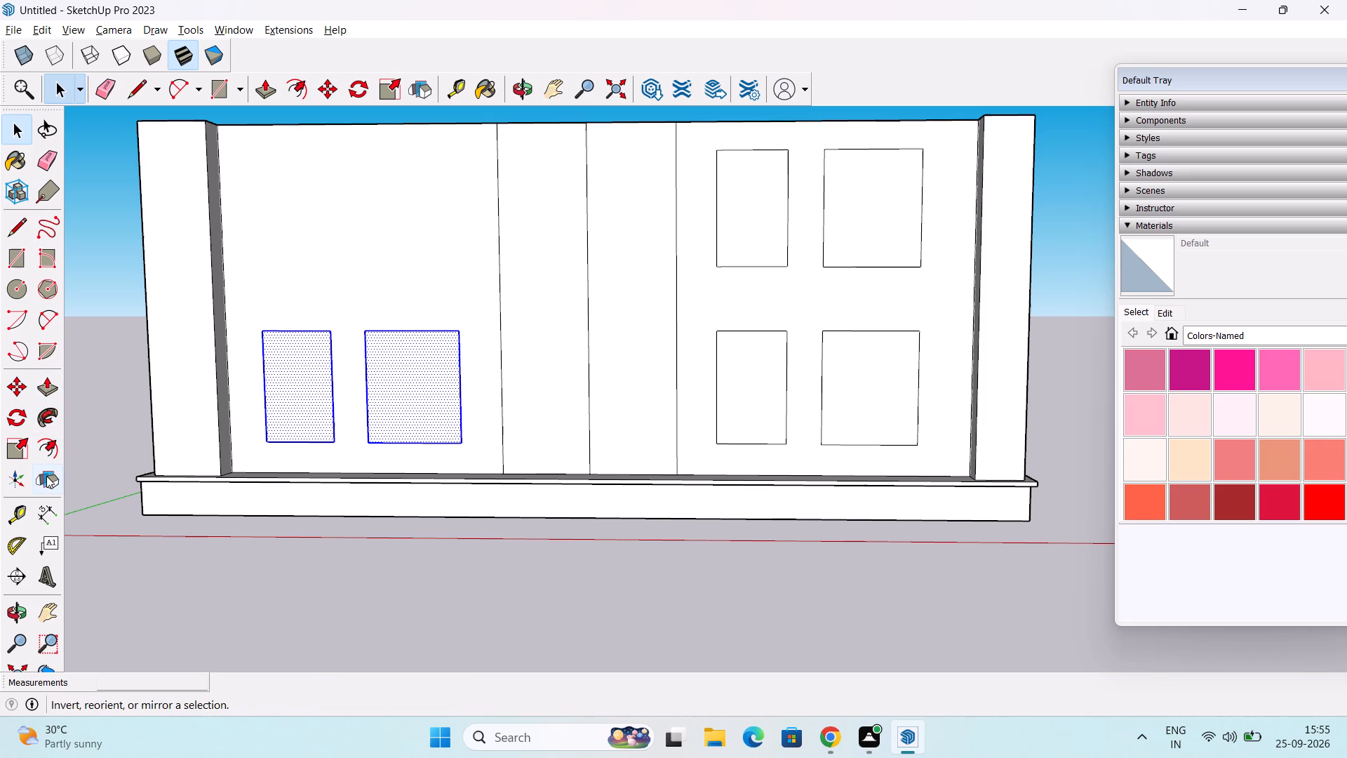
click(46, 476)
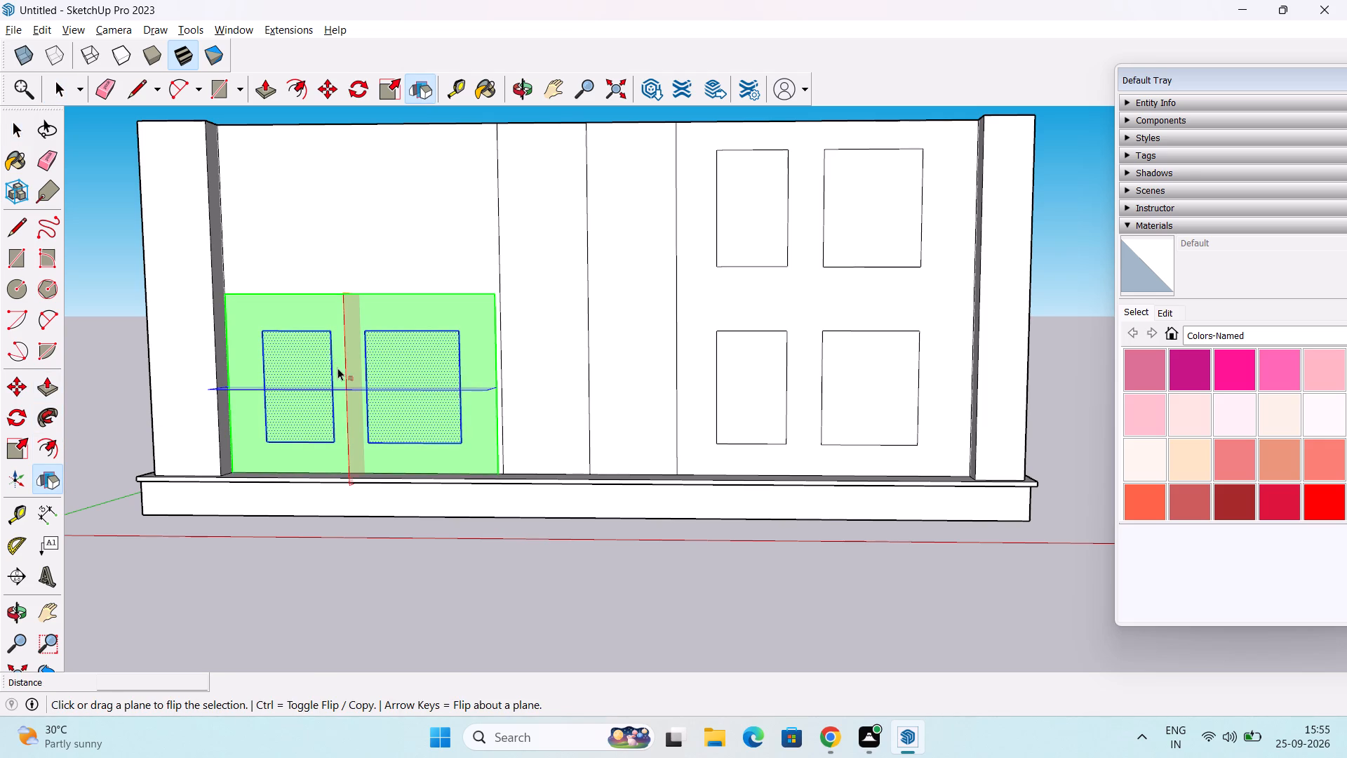
click(344, 366)
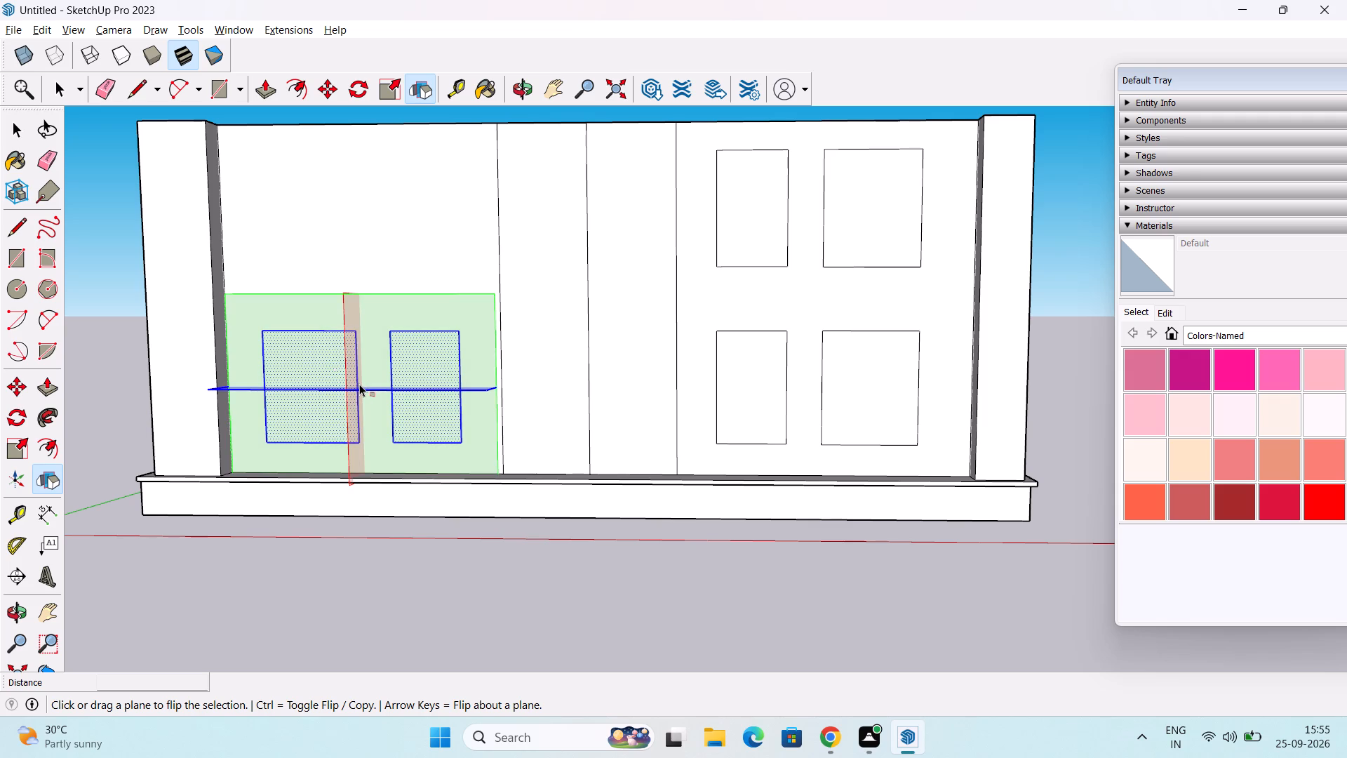
key(Escape)
key(space)
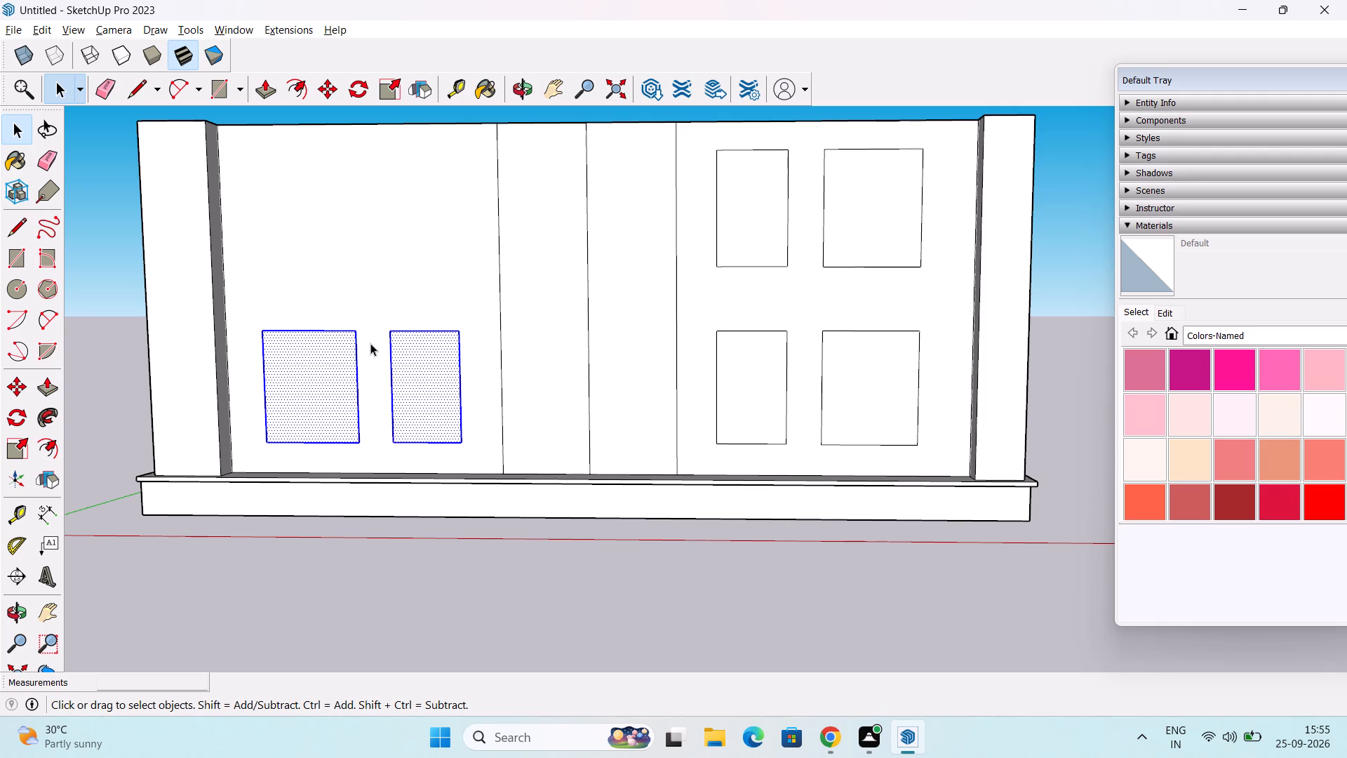
Copy the flipped window pair 10' straight up to form the upper row on that wall section.
key(m)
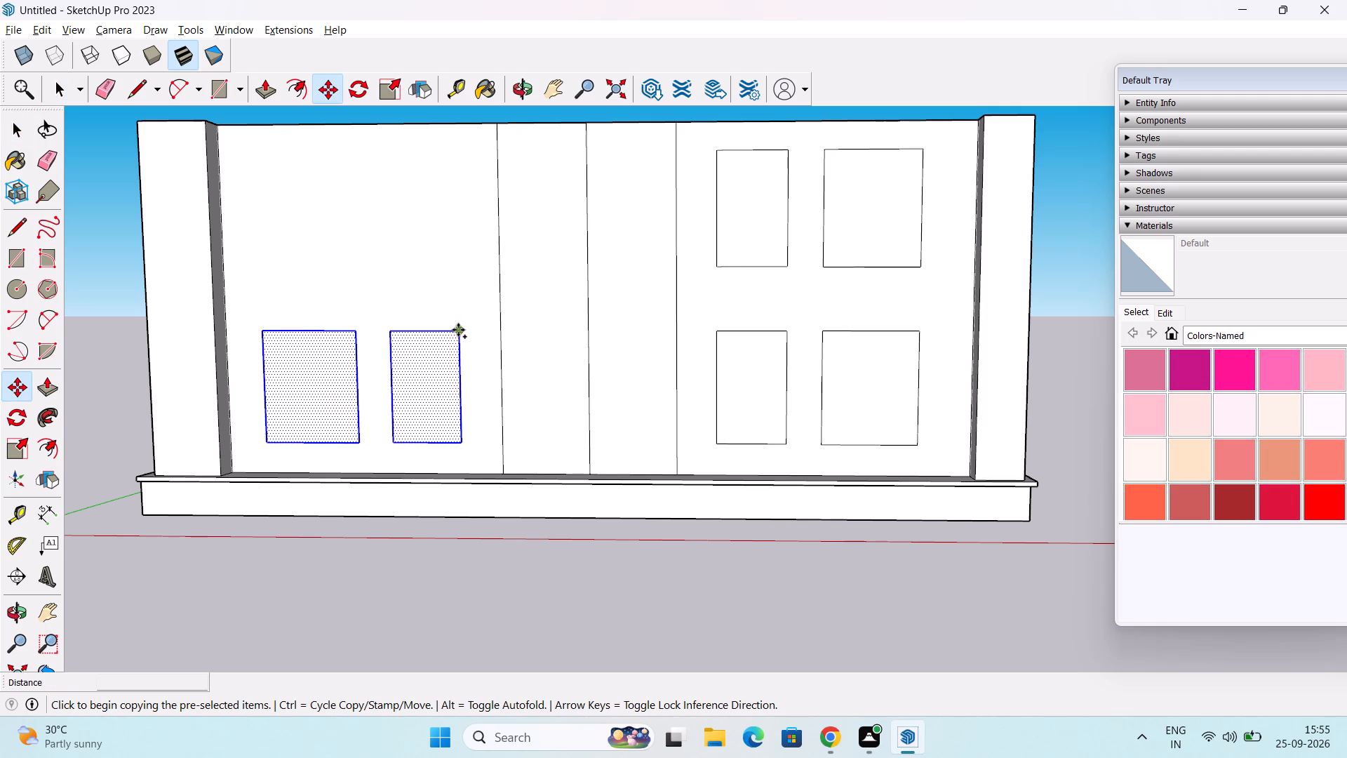
click(460, 441)
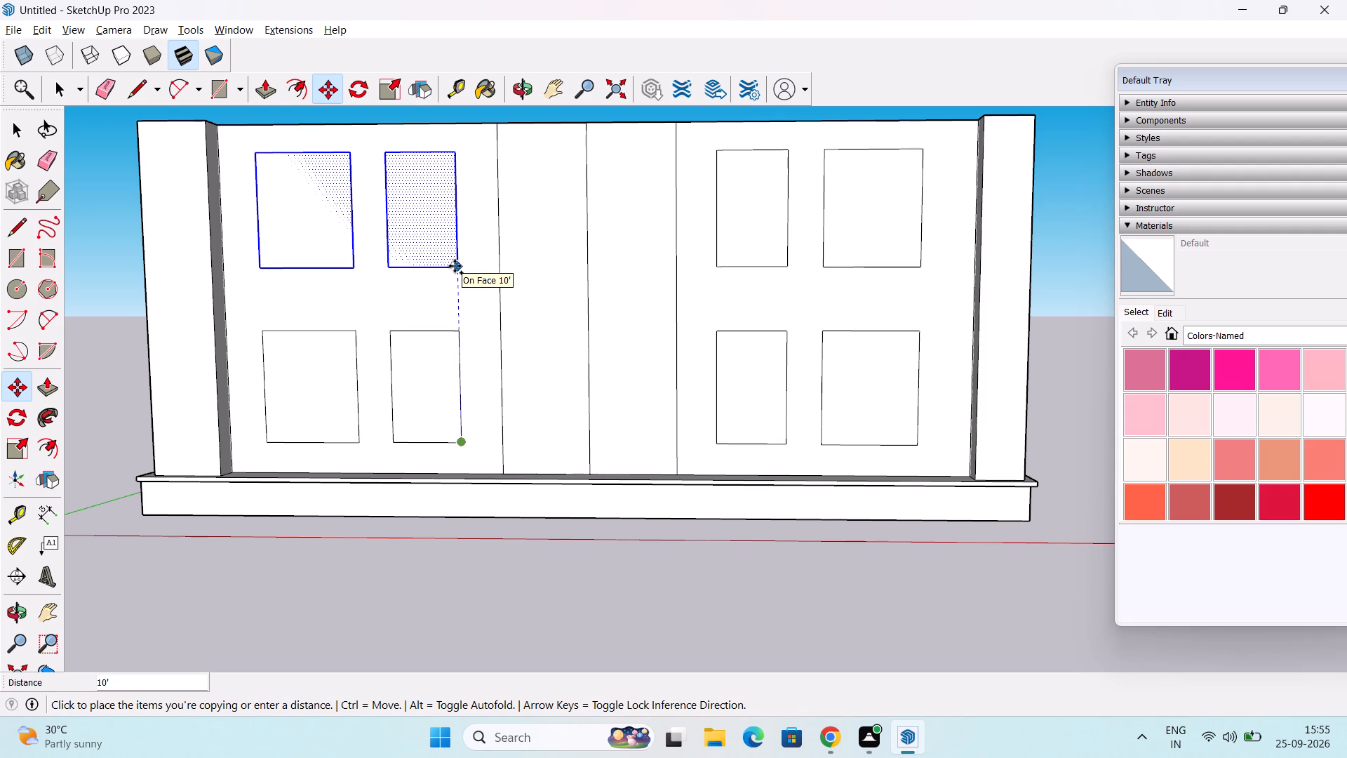
click(455, 266)
key(Escape)
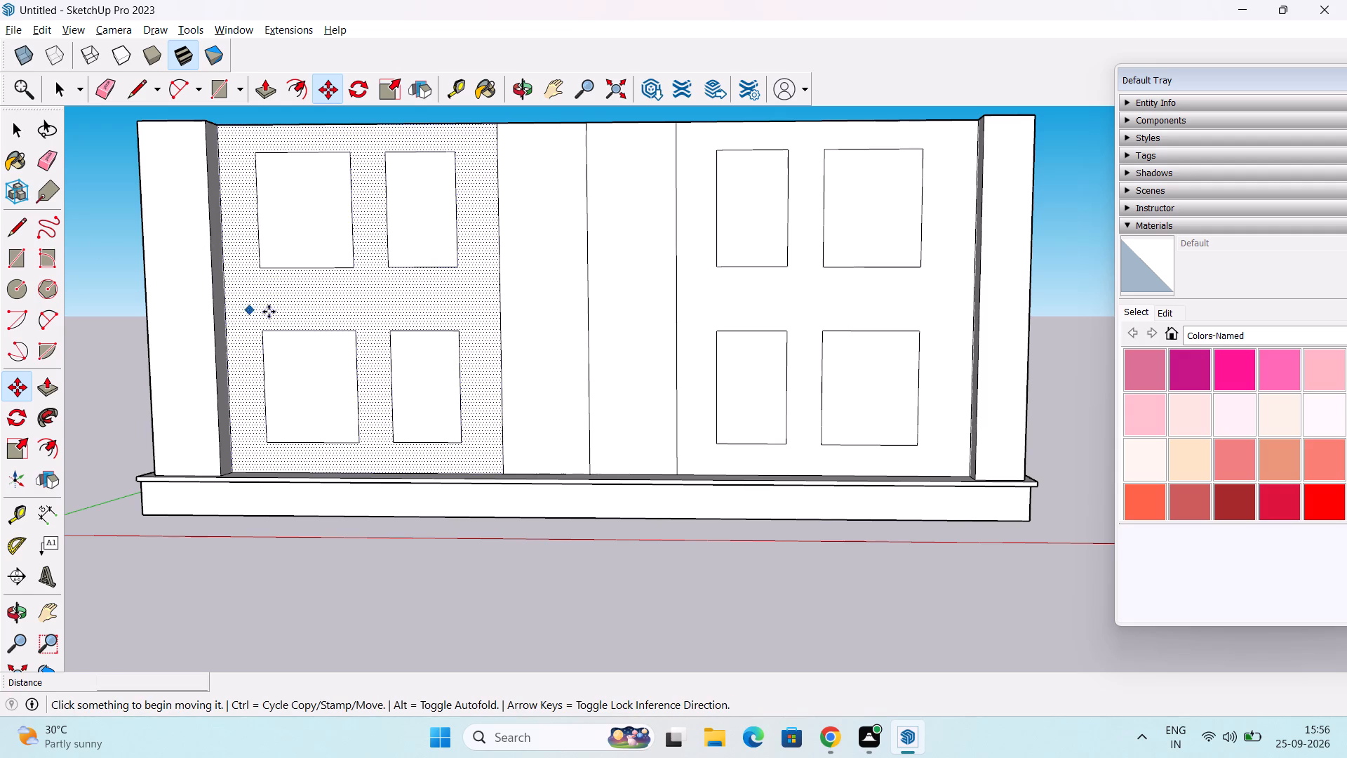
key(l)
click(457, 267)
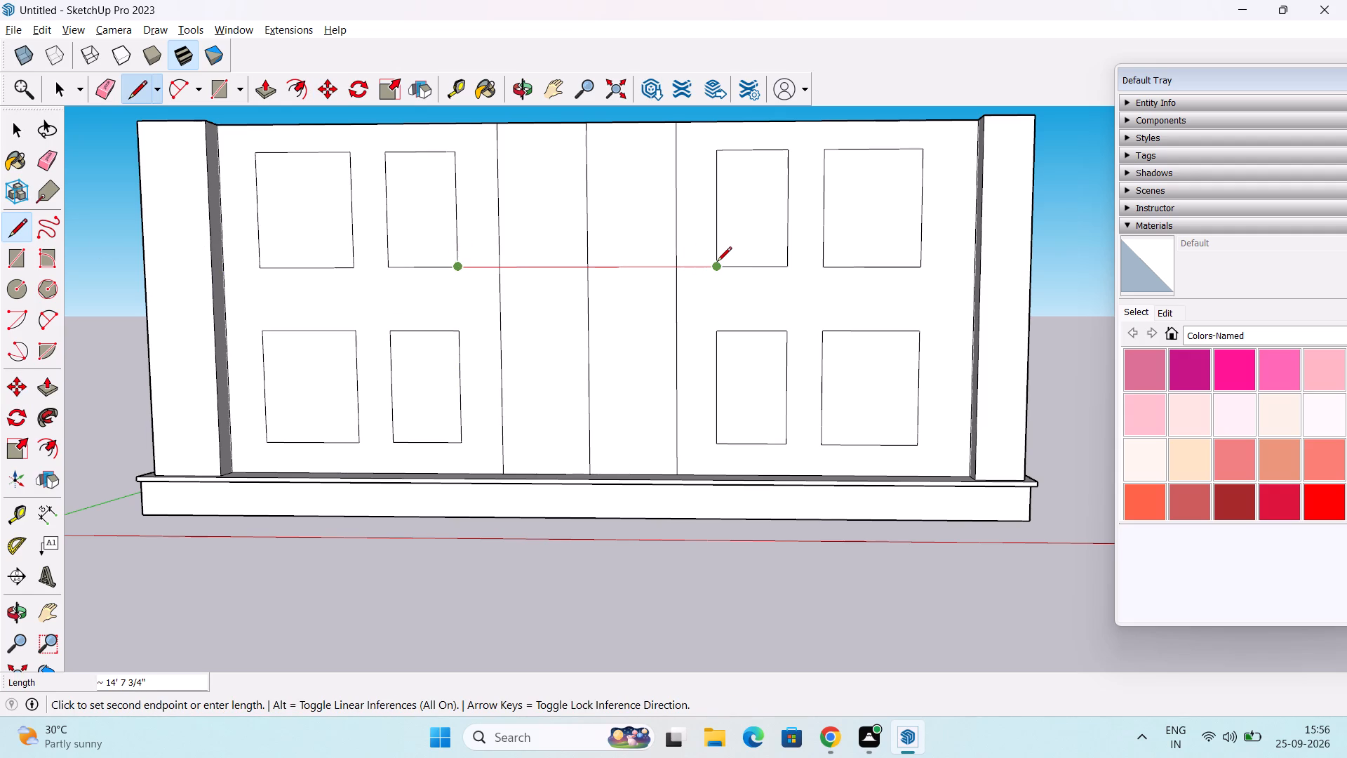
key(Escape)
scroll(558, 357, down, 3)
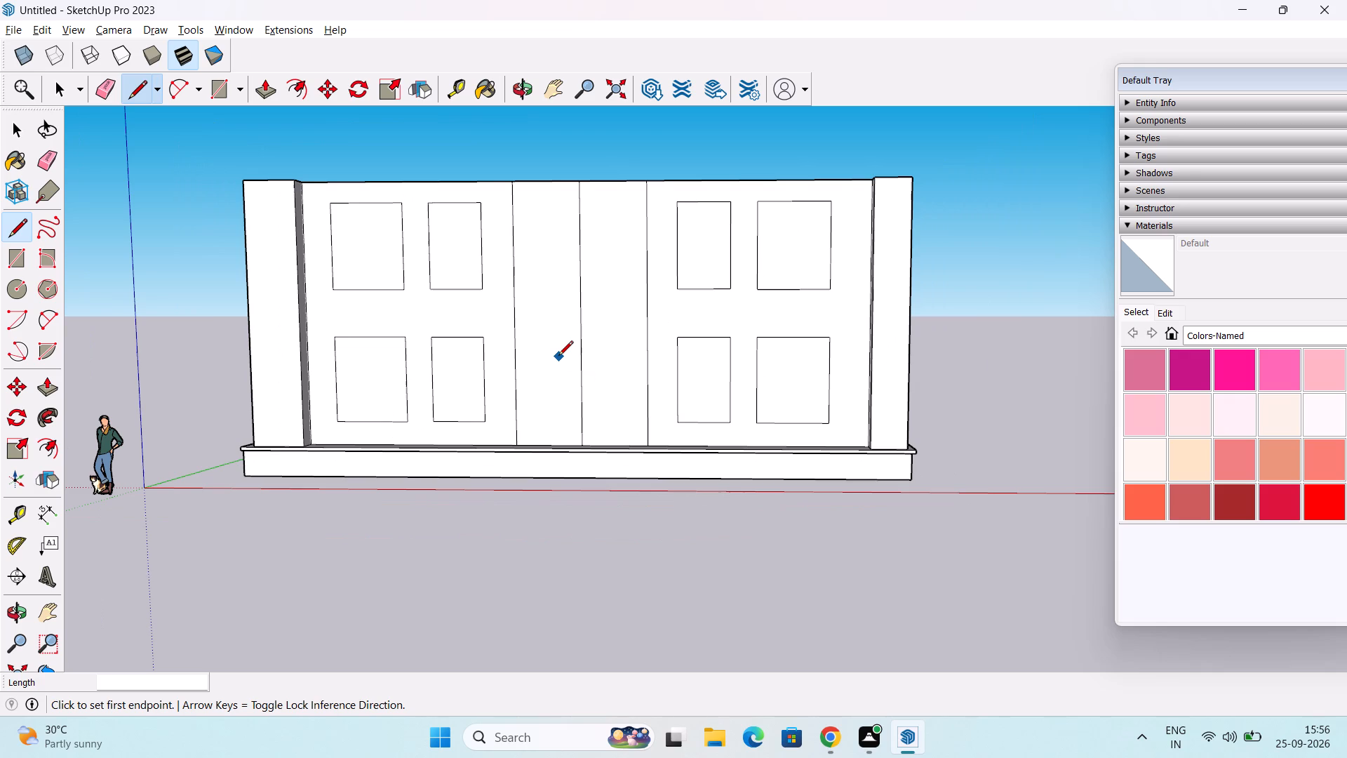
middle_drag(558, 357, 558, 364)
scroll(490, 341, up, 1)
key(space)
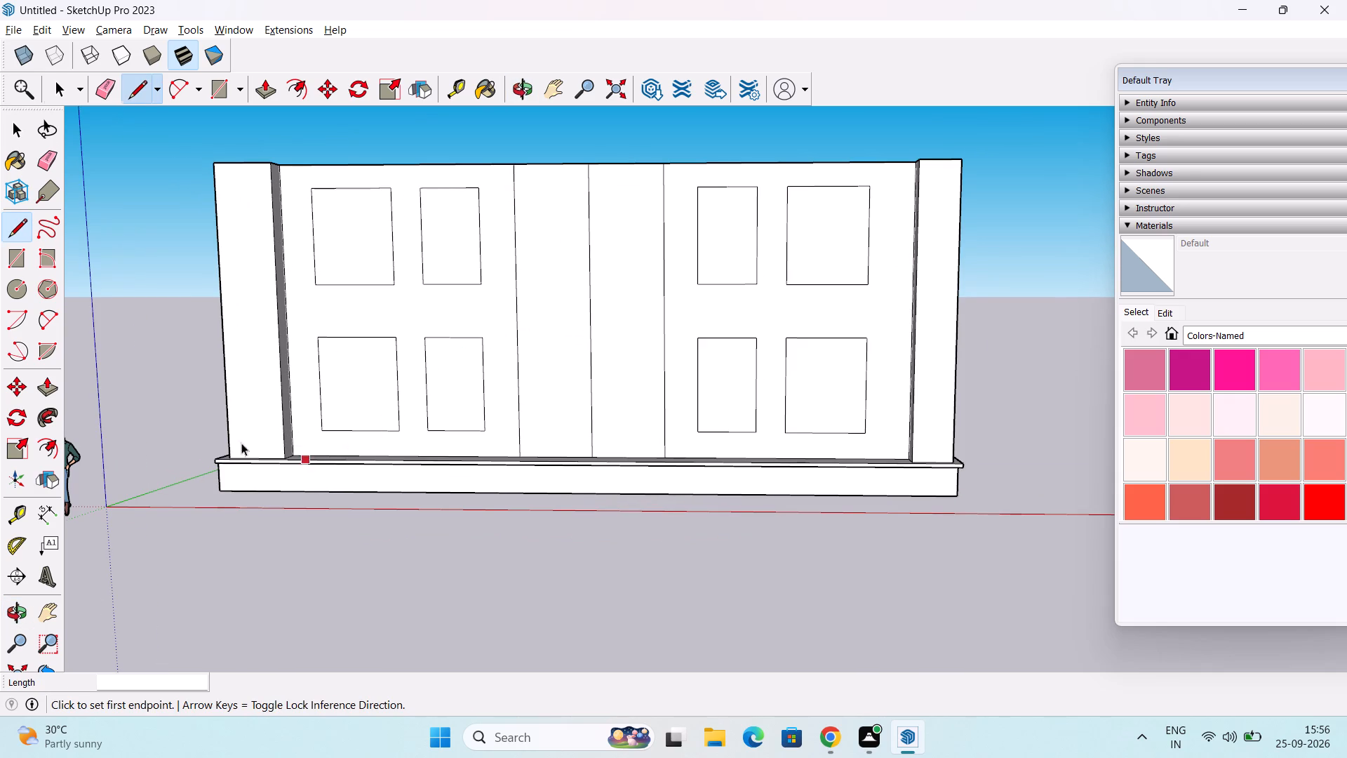
Offset the four window outlines on the wide wall section nearest the origin 4" outward to form frame borders.
click(49, 441)
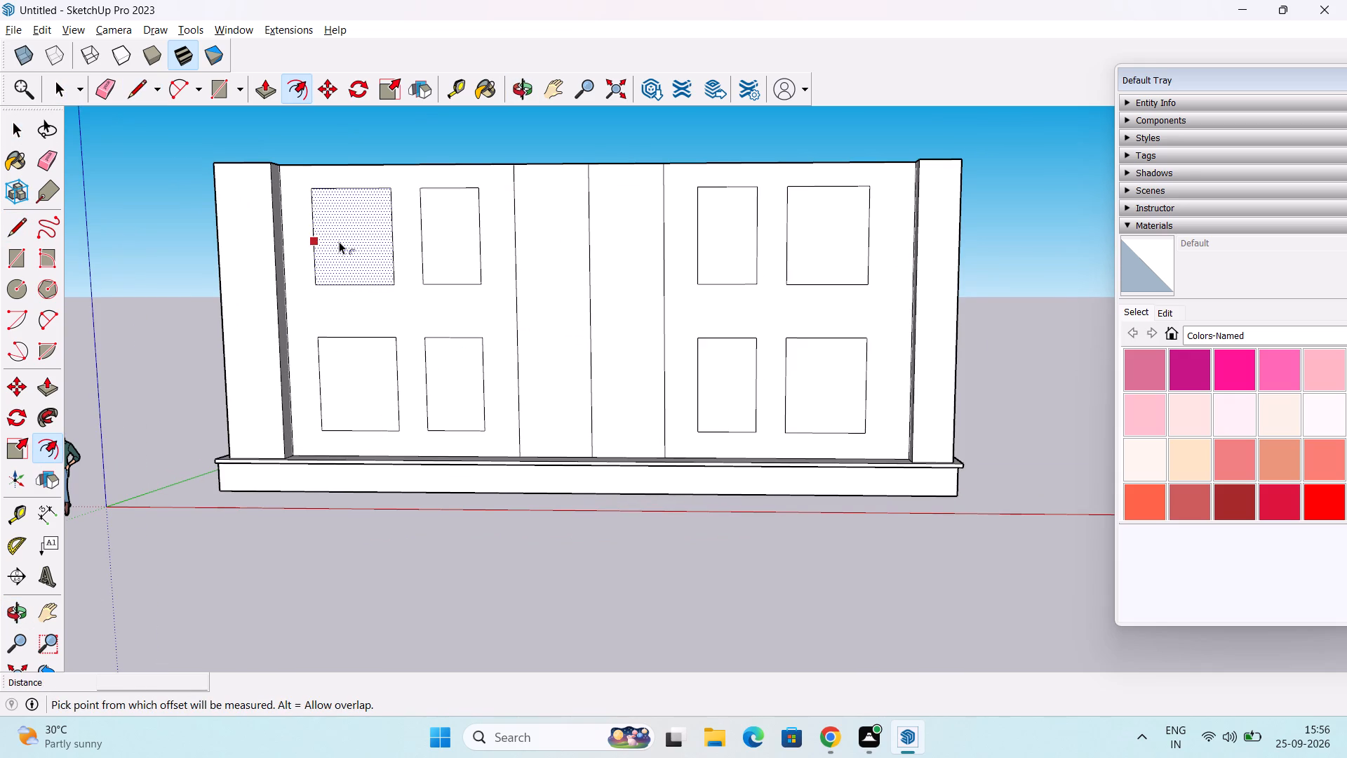
click(339, 241)
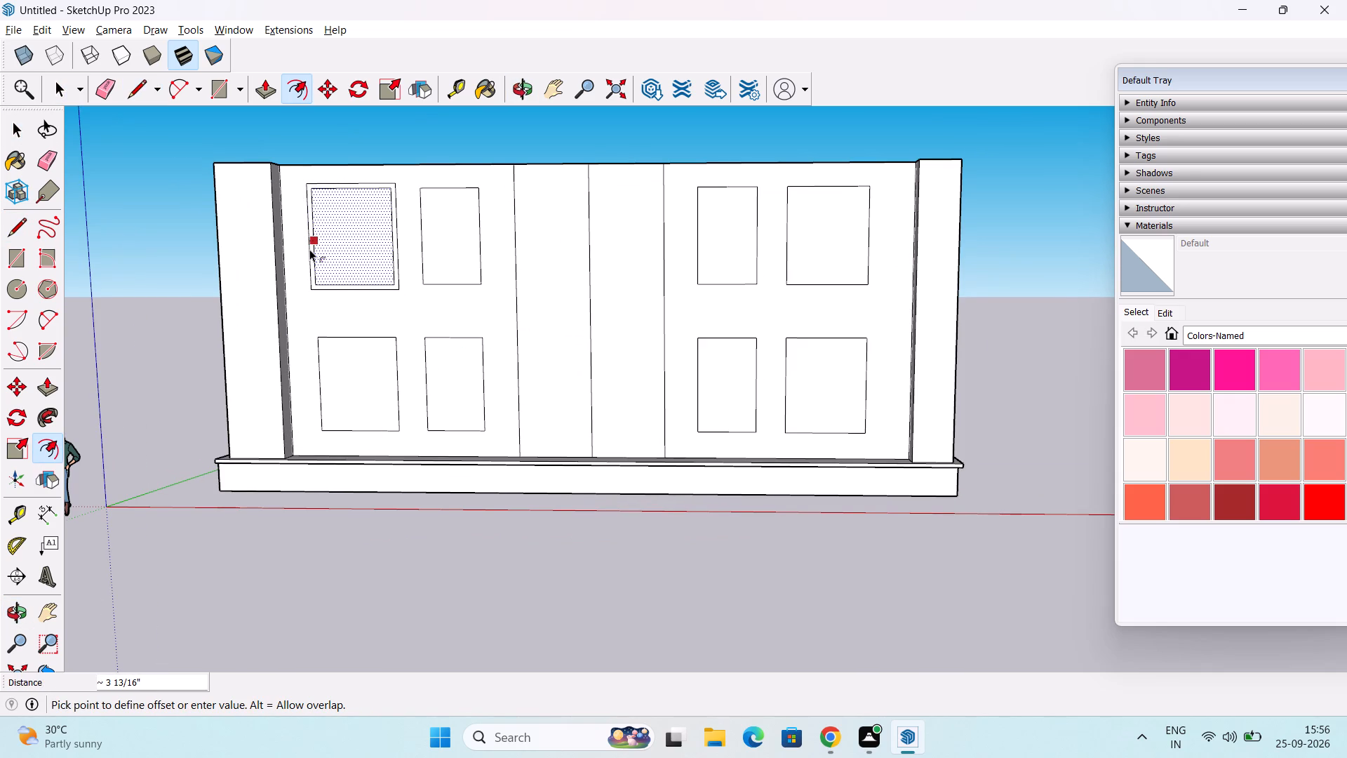
text(4")
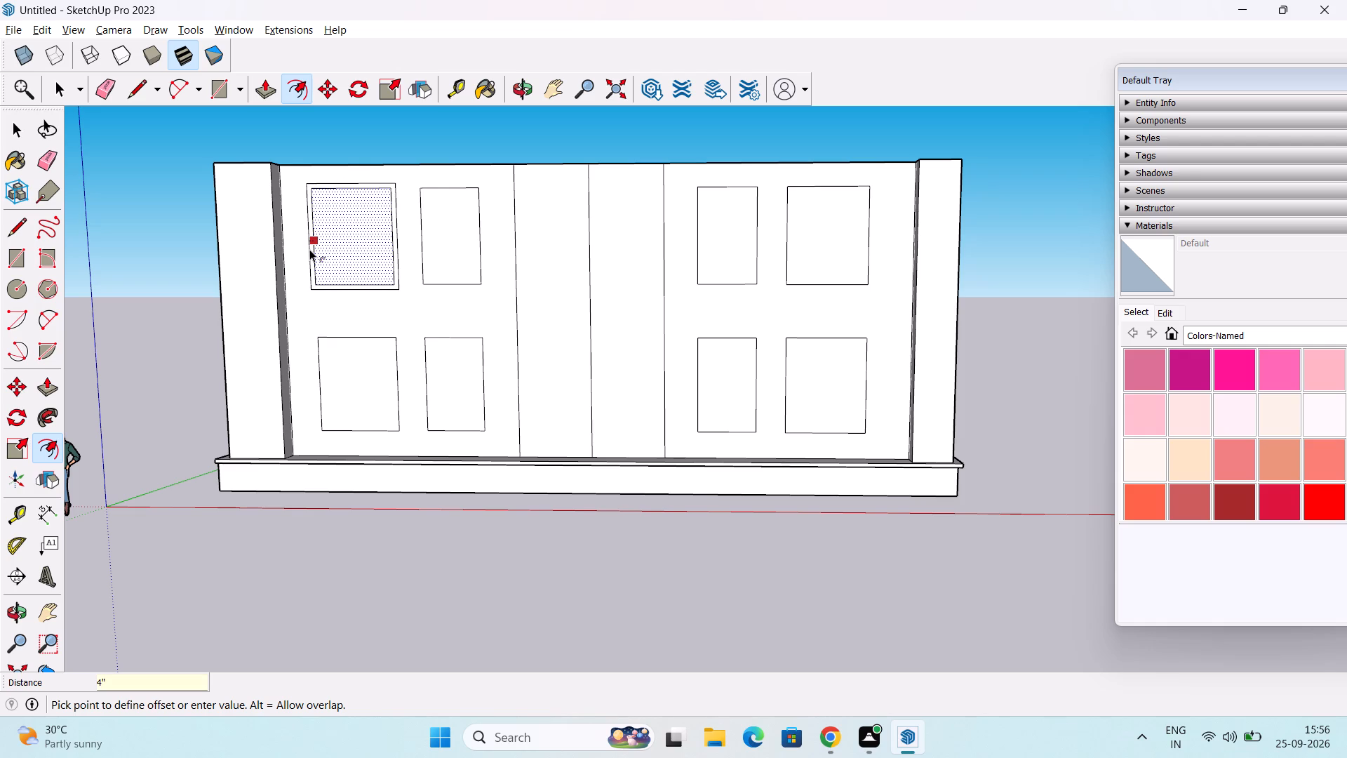
key(Return)
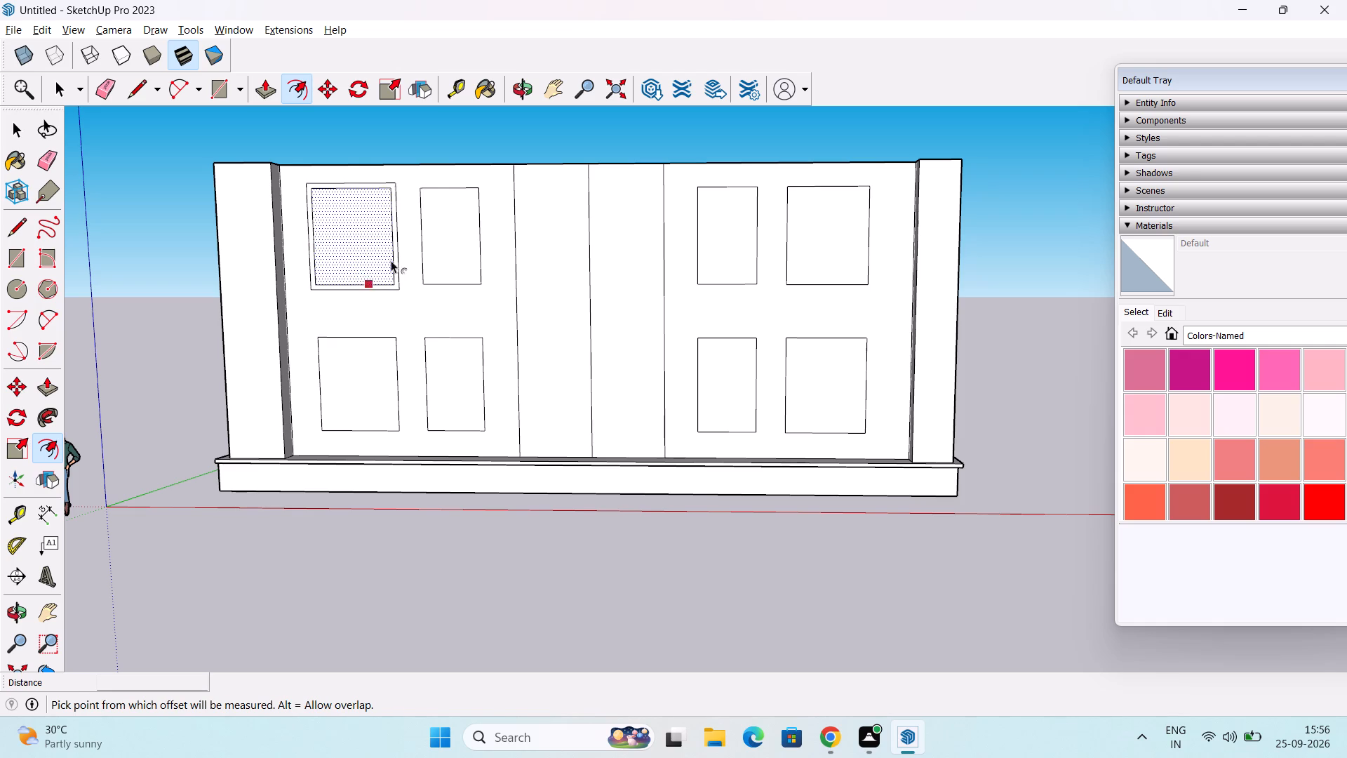
click(427, 231)
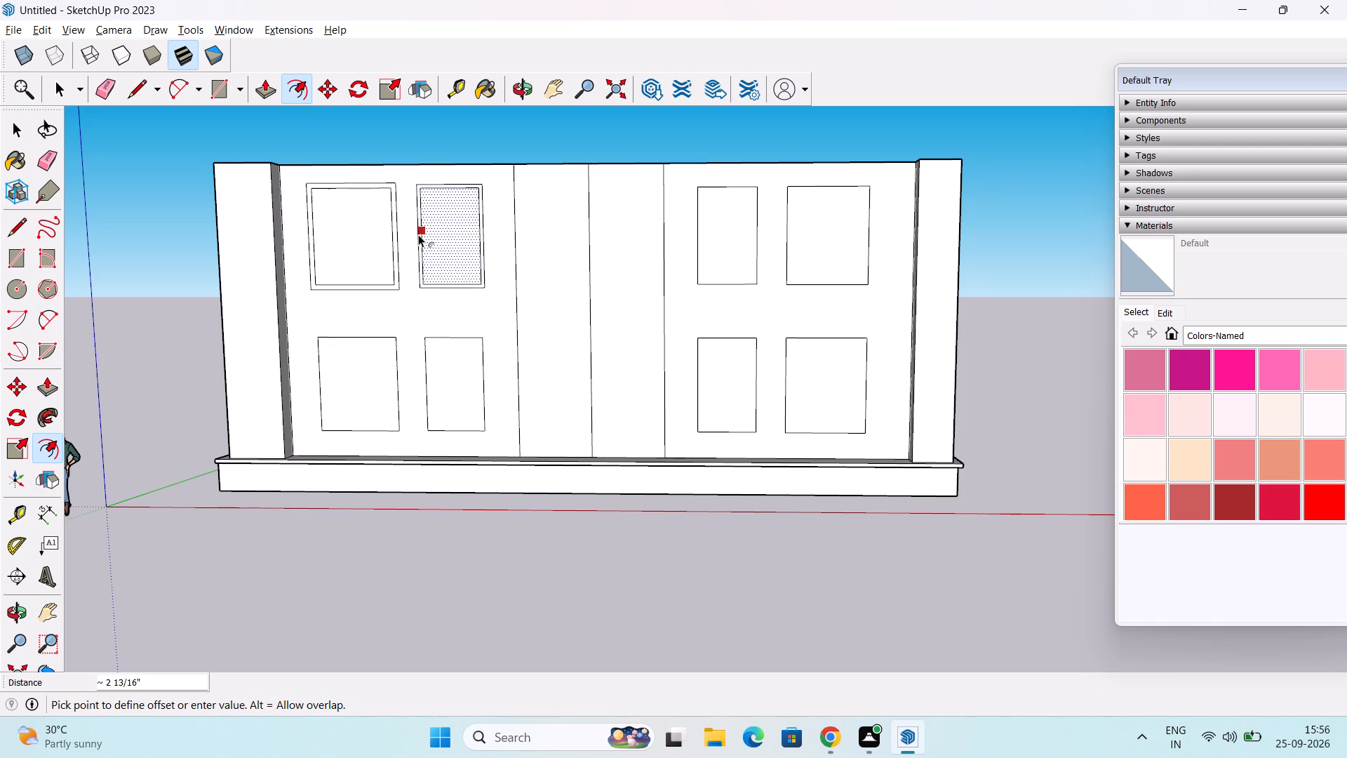
text(4")
key(Return)
click(345, 365)
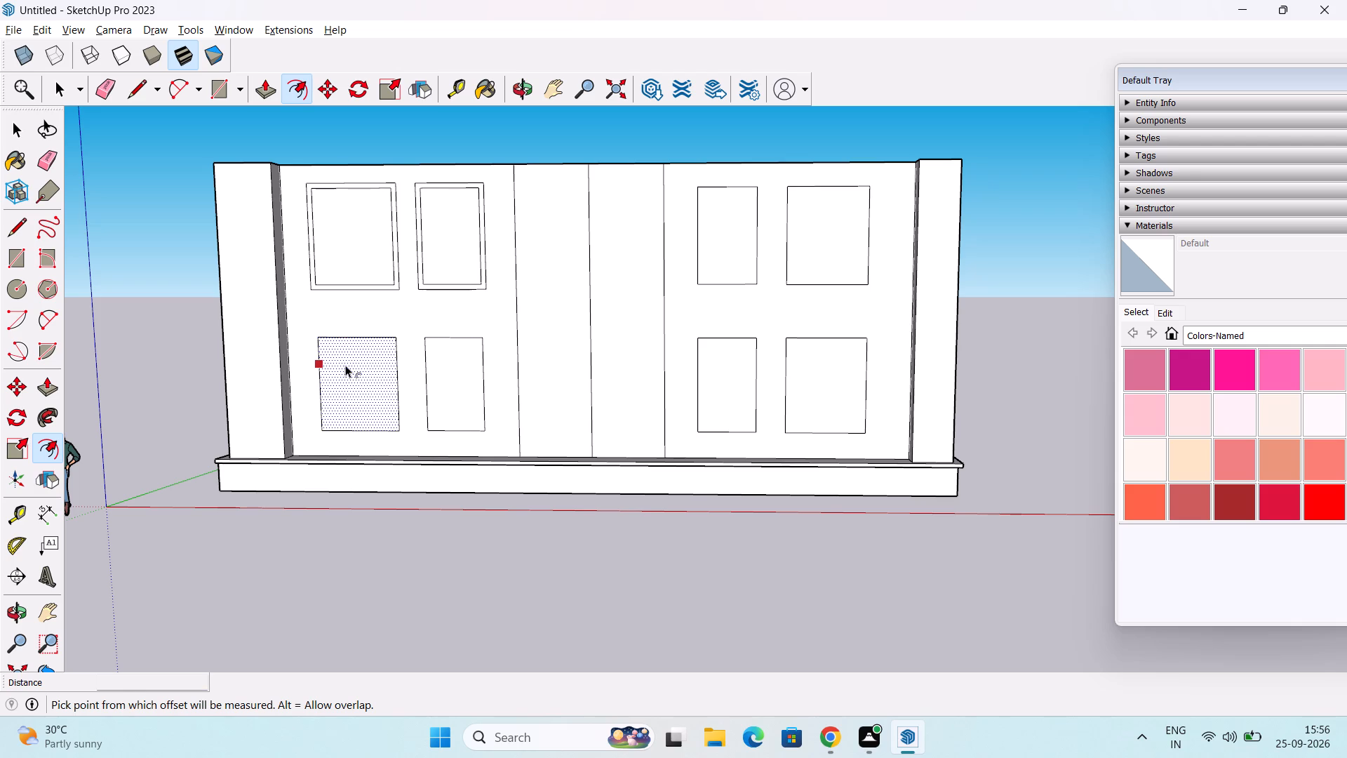
text(4")
key(Return)
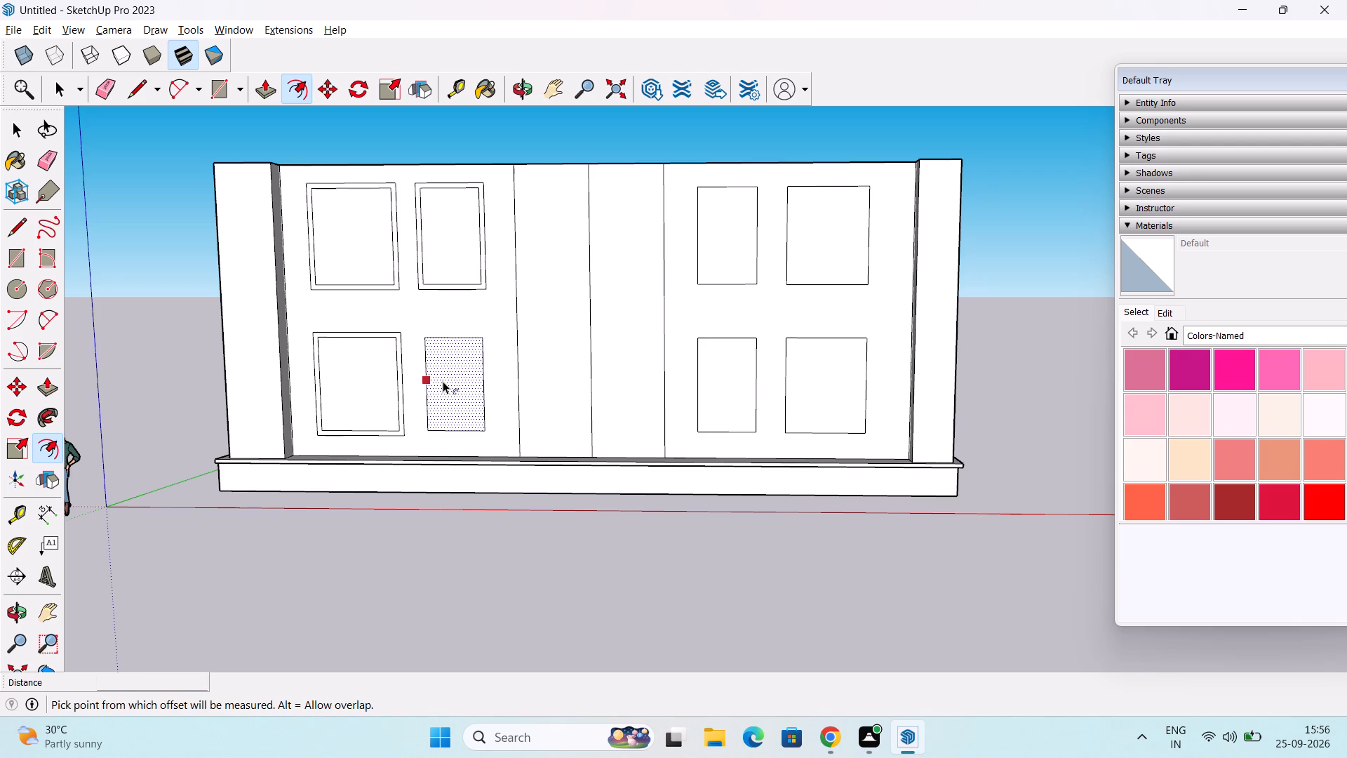
click(445, 381)
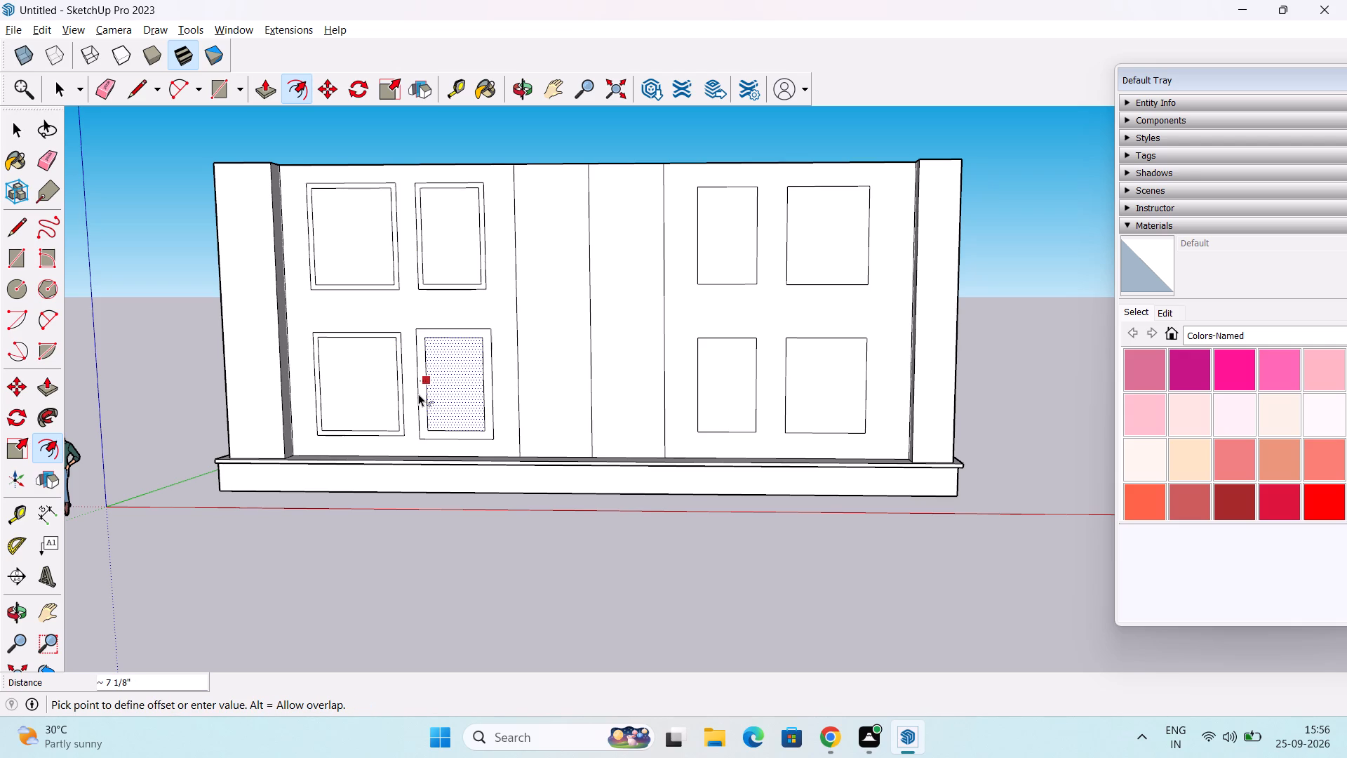
text(4")
key(Return)
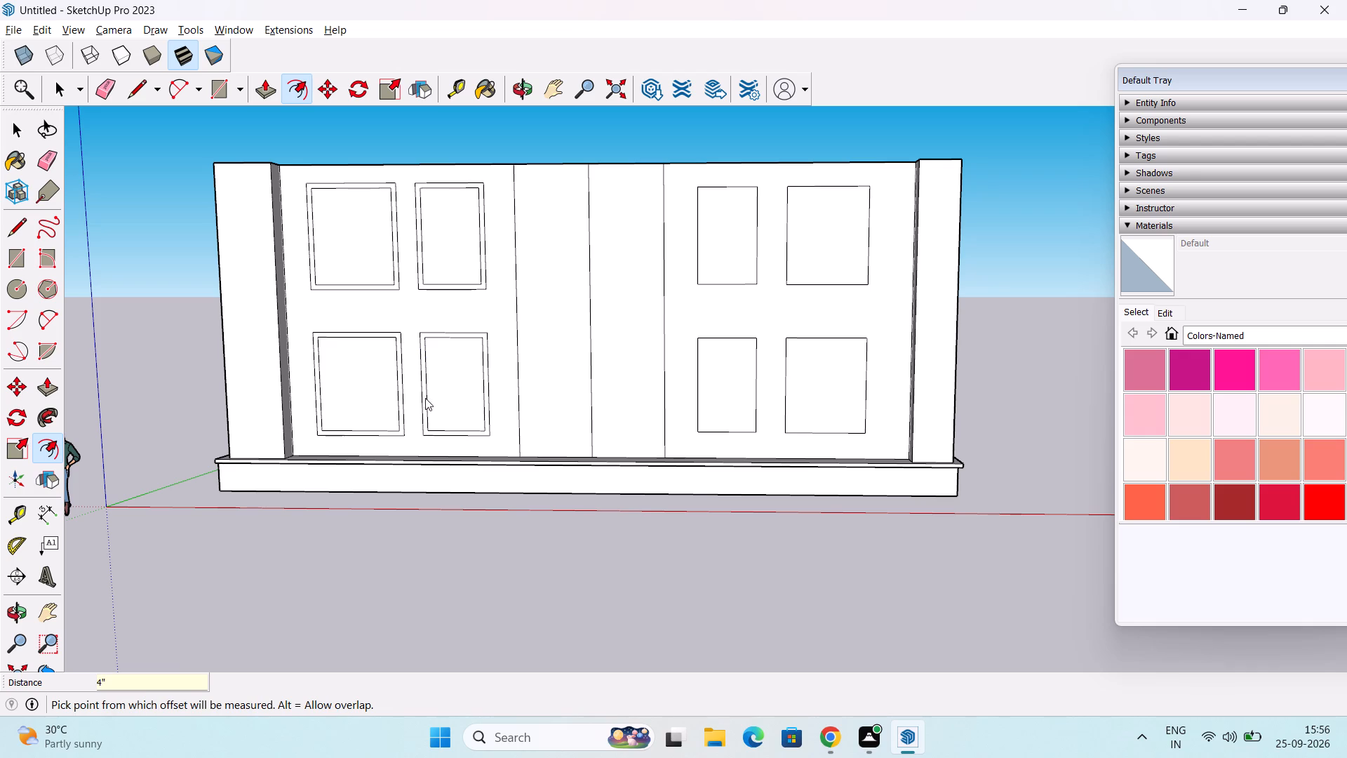
Offset the four window outlines on the wide wall section at the far end 4" outward to form matching frame borders.
click(714, 220)
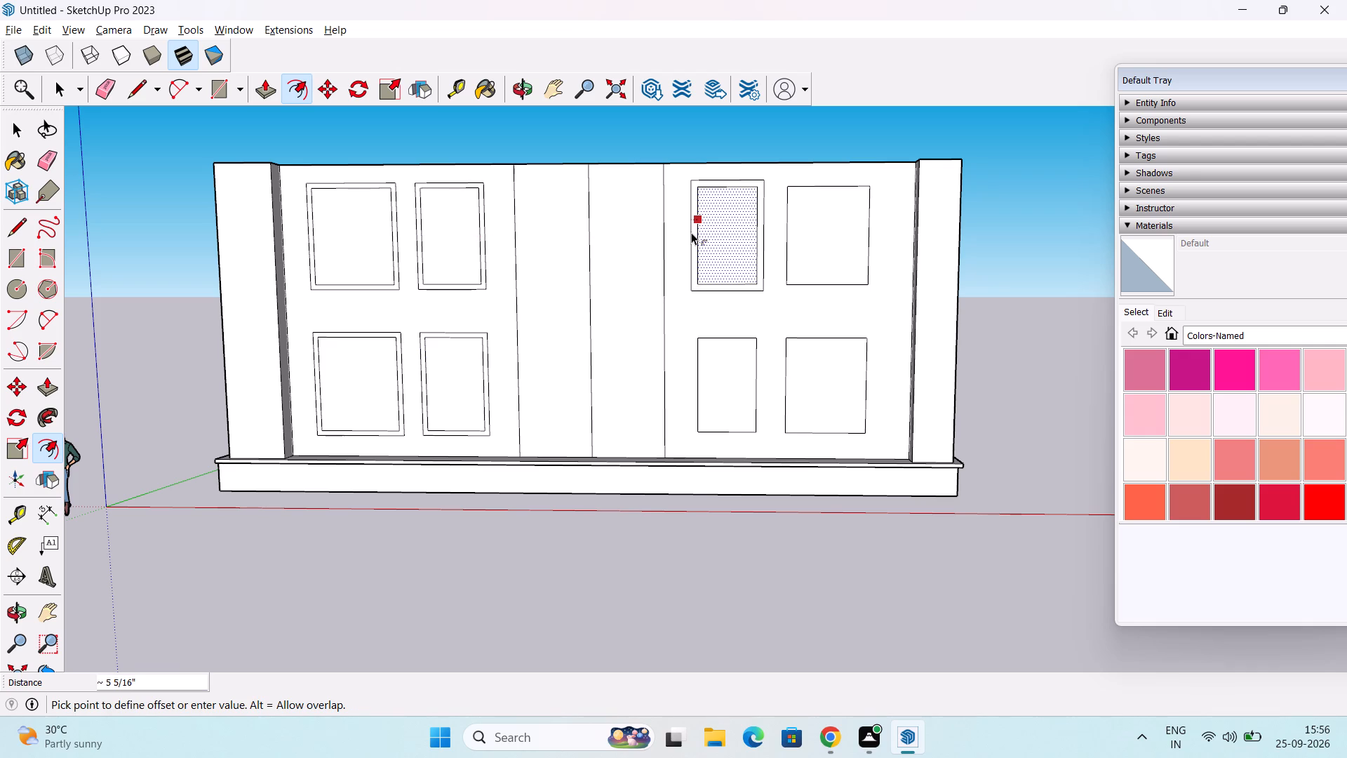
text(4")
key(Return)
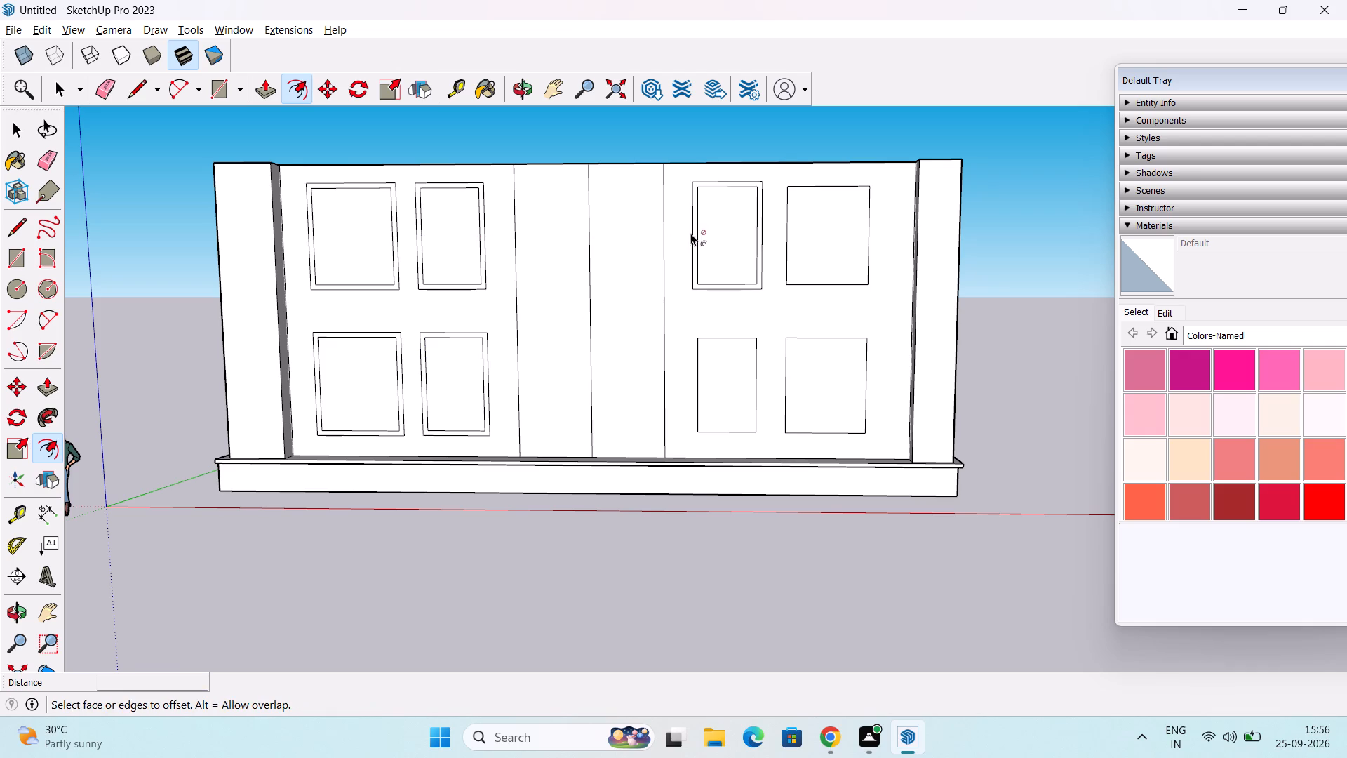
click(807, 223)
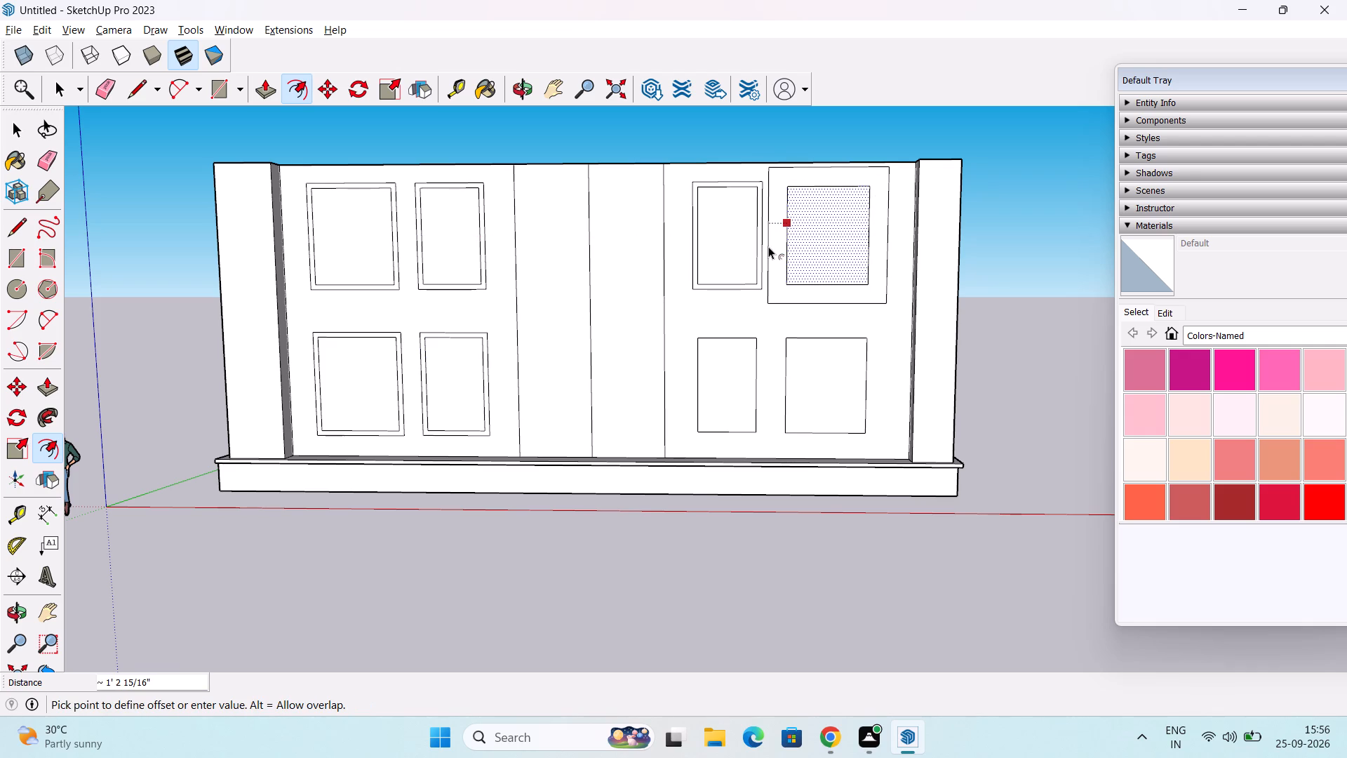
text(4")
key(Return)
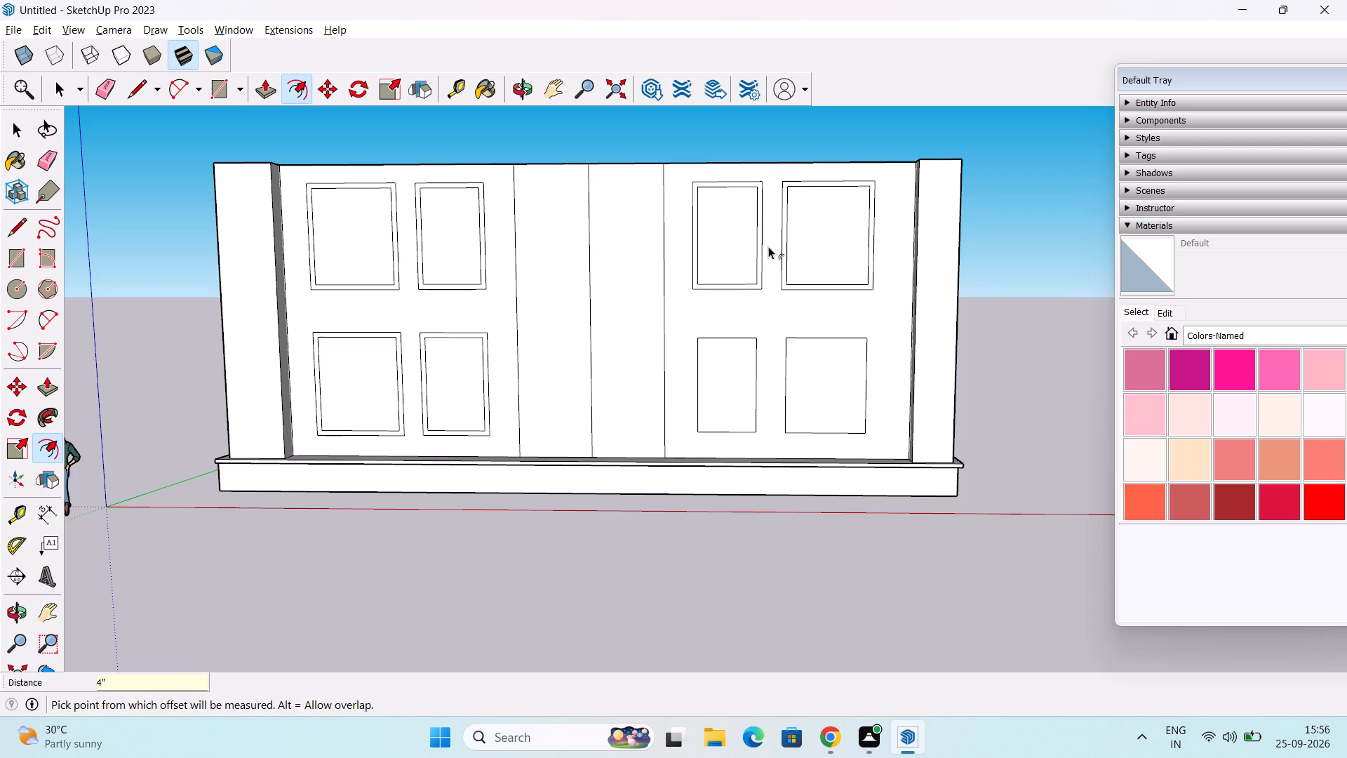
click(730, 375)
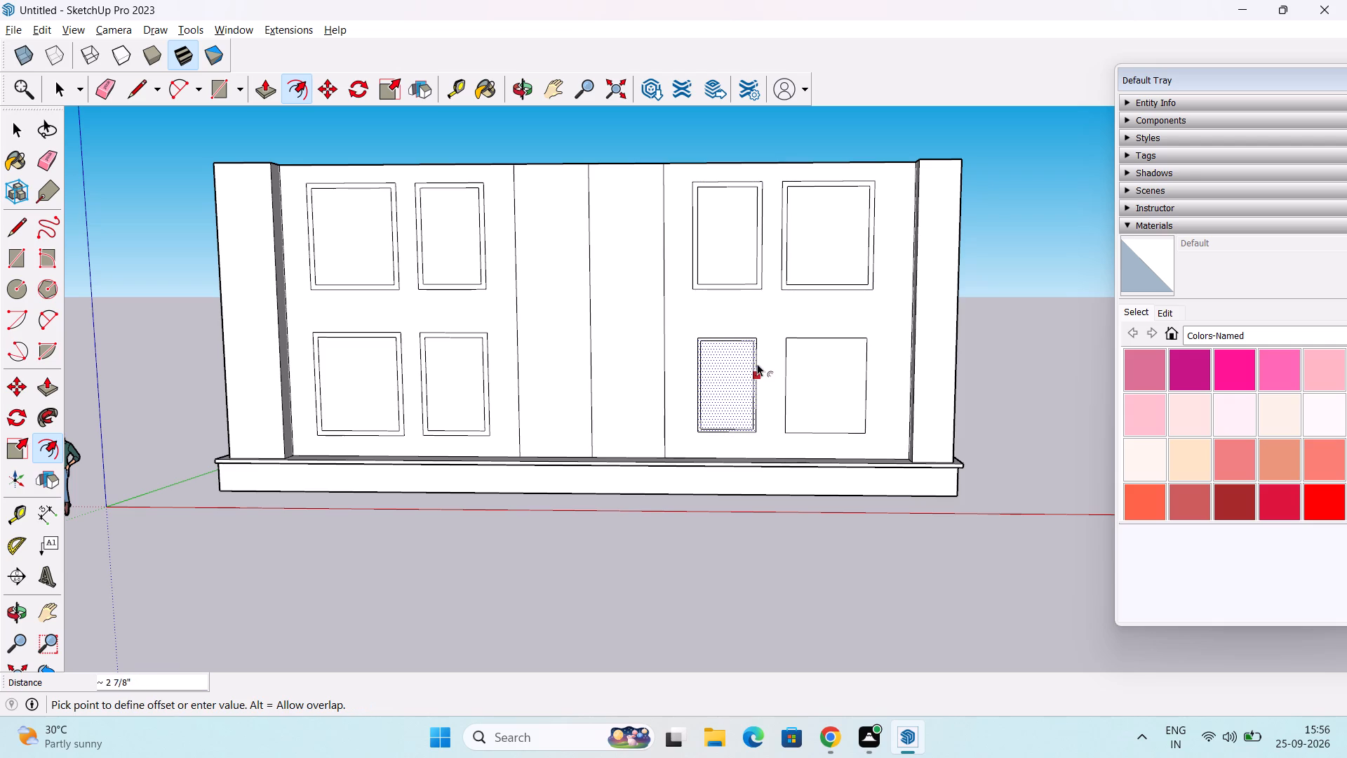
text(4")
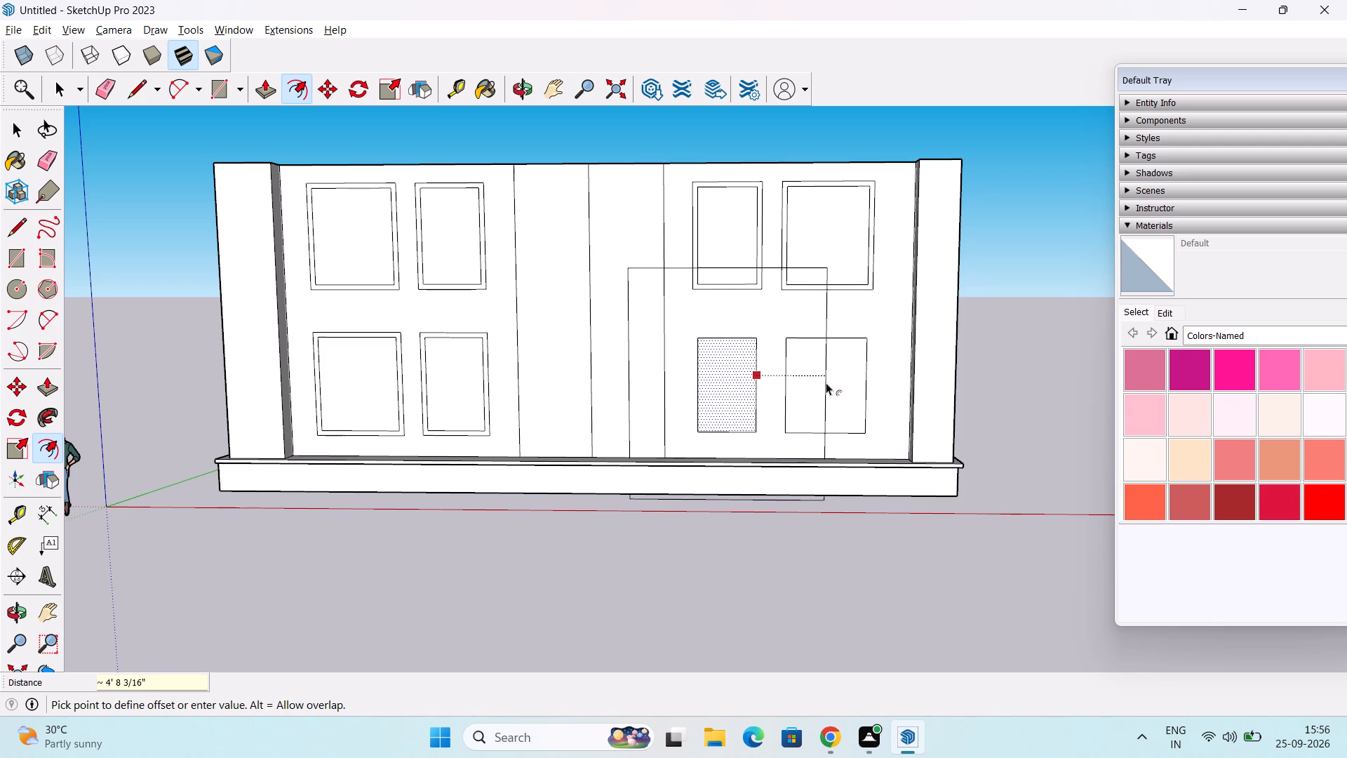
text(4")
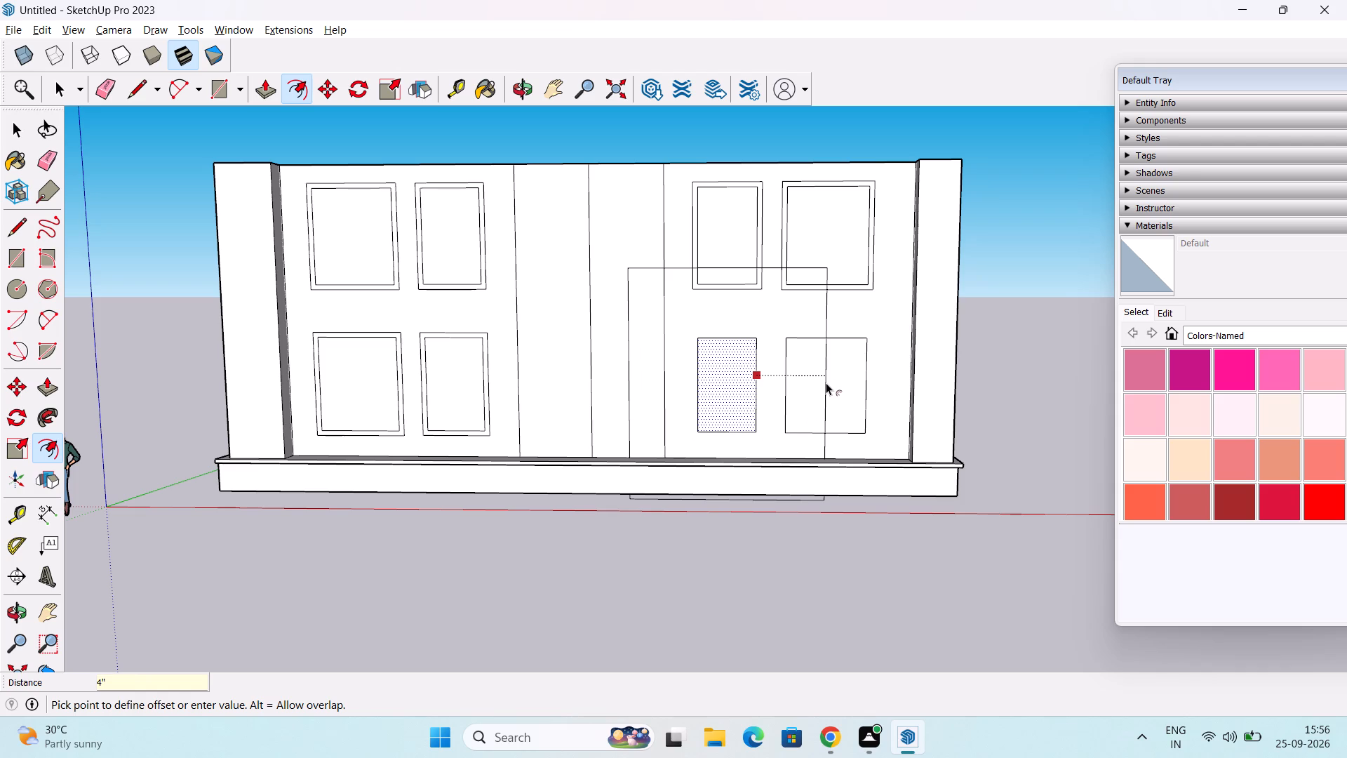
key(Return)
click(829, 387)
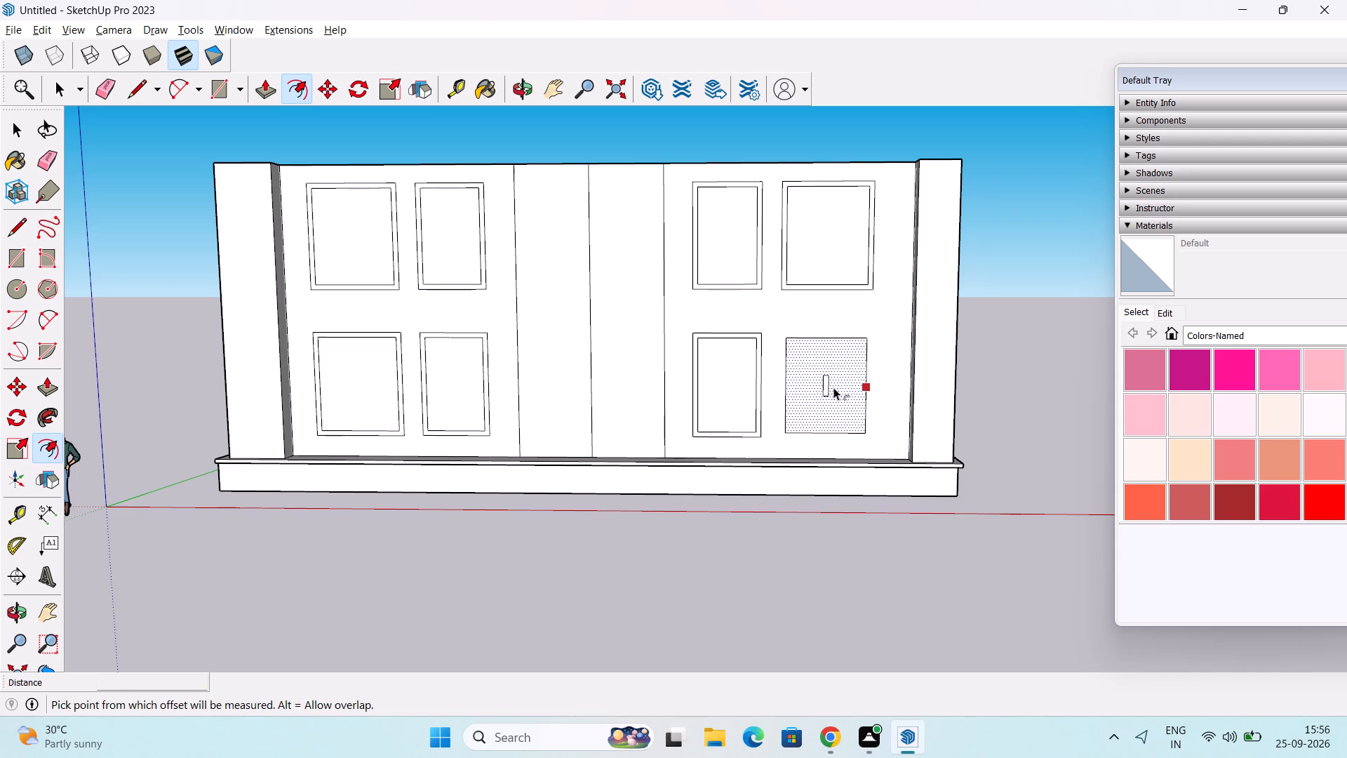
key(ctrl+z)
click(813, 377)
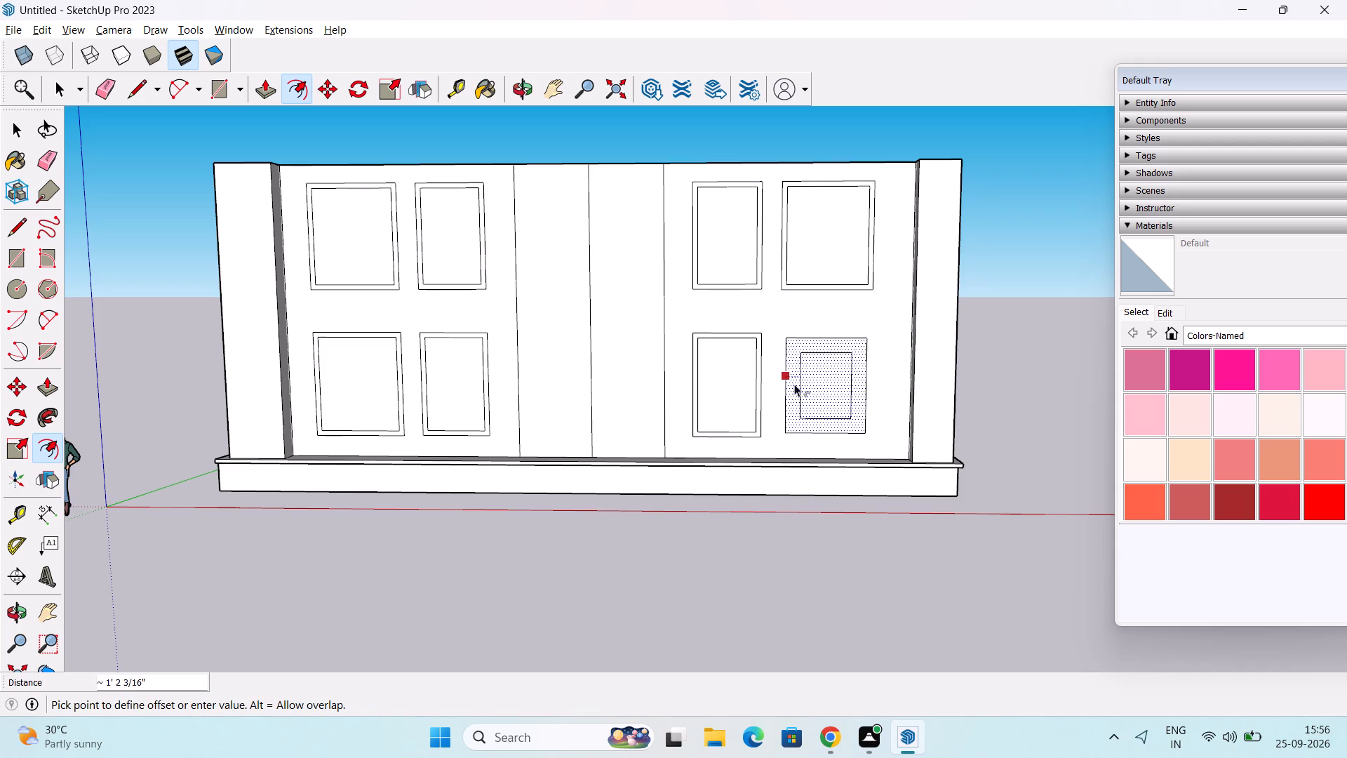
text(4")
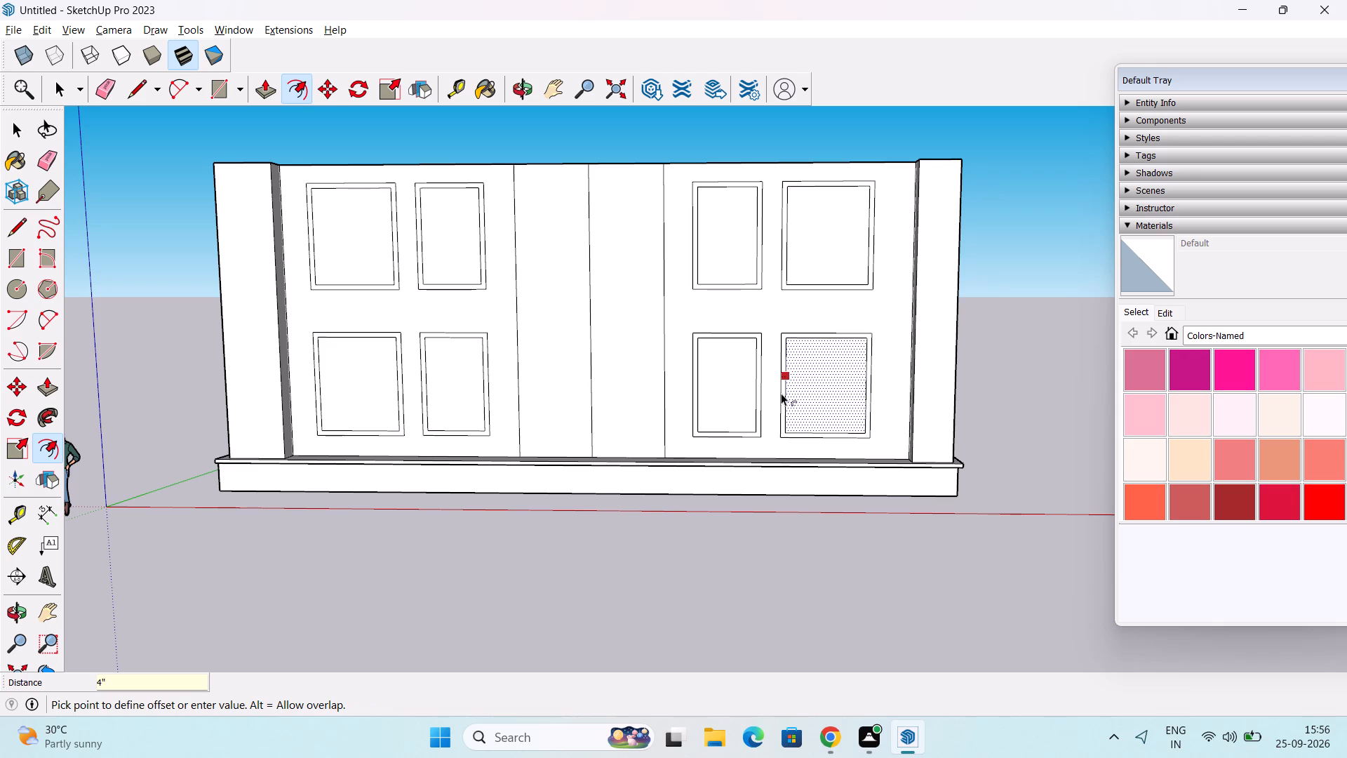
key(Return)
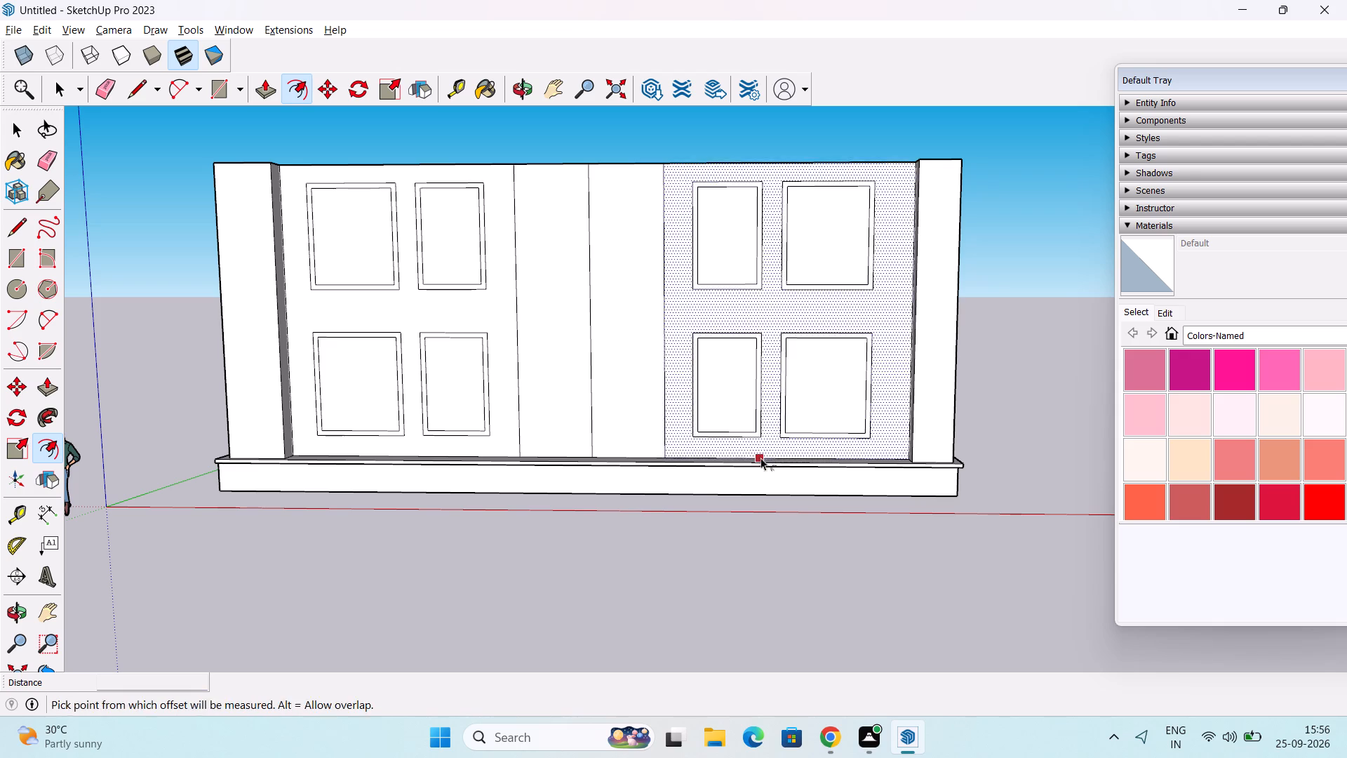
key(space)
key(space)
key(Escape)
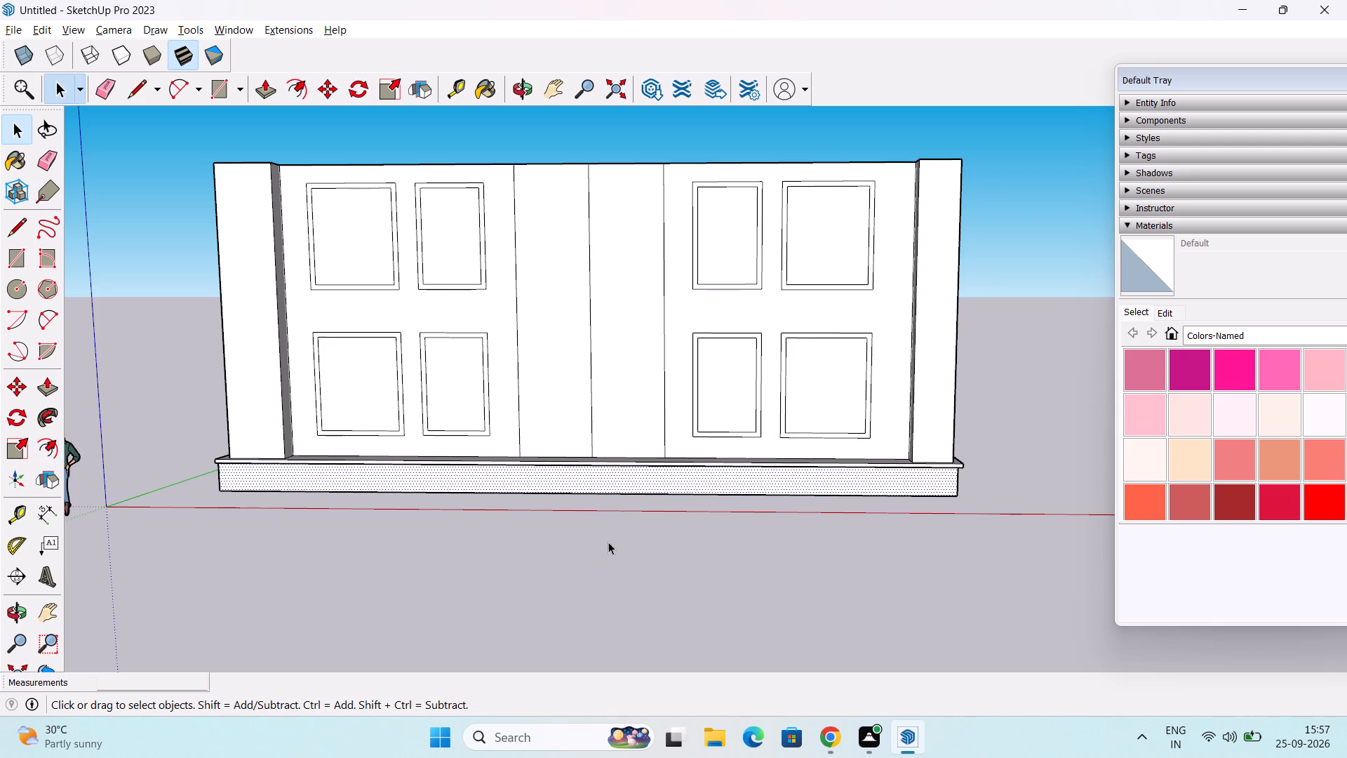
Push/Pull the four window frame borders on the wall section nearest the origin 4" out from the wall.
middle_drag(612, 540, 577, 570)
scroll(382, 260, up, 4)
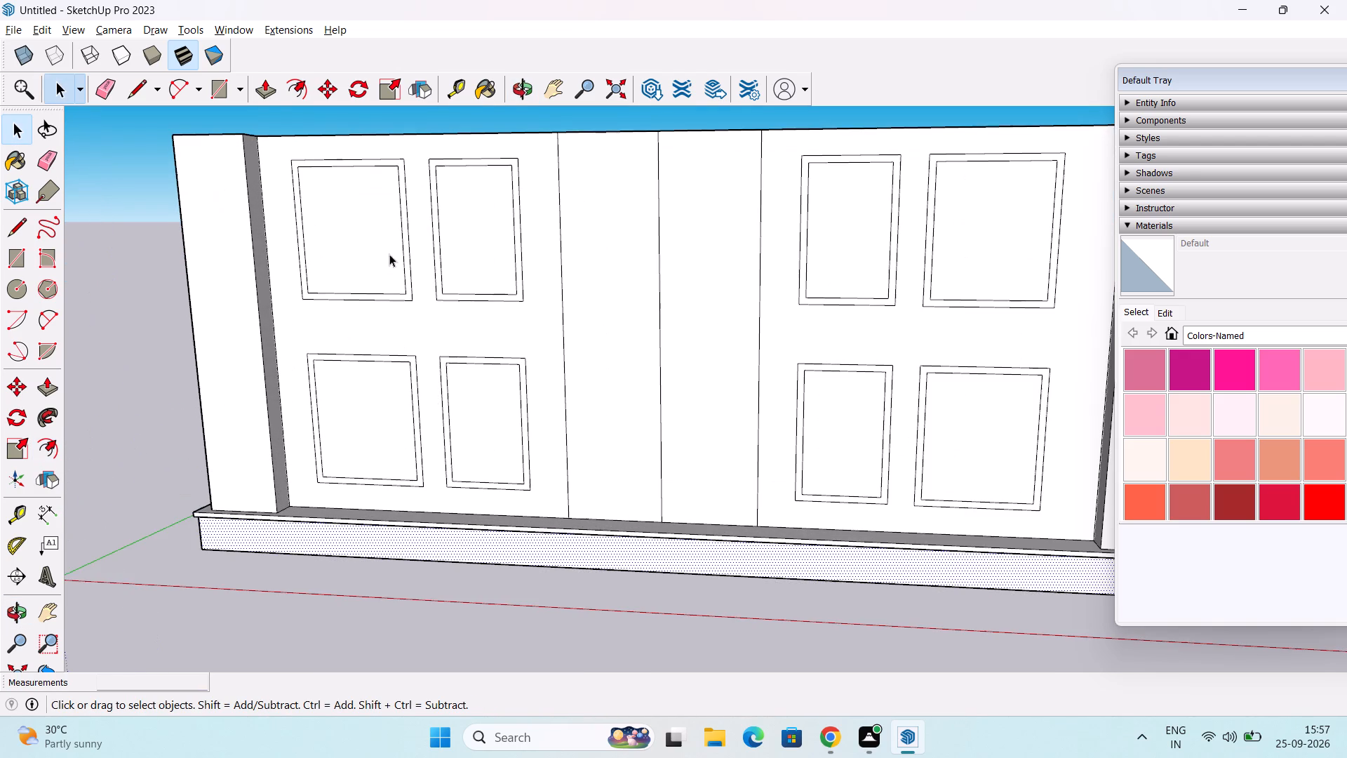
key(p)
key(space)
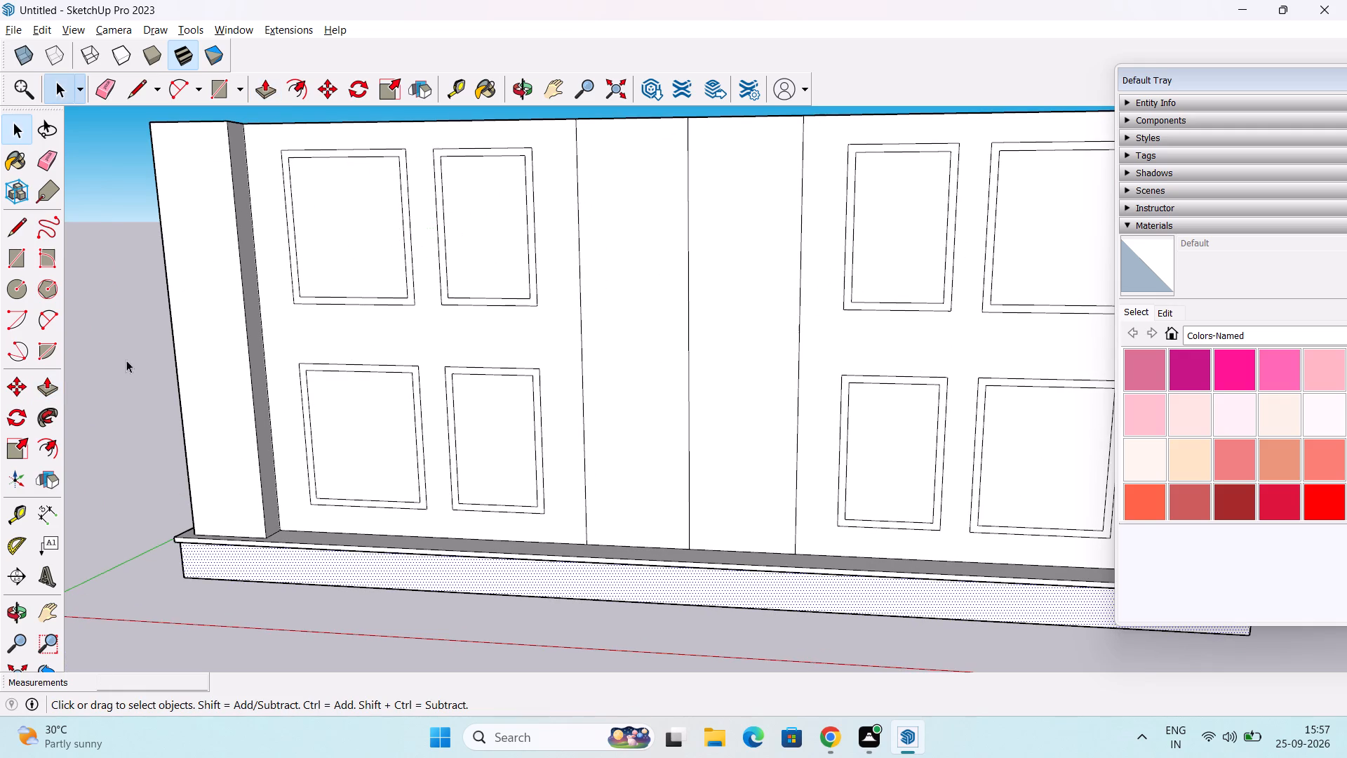
click(102, 371)
key(p)
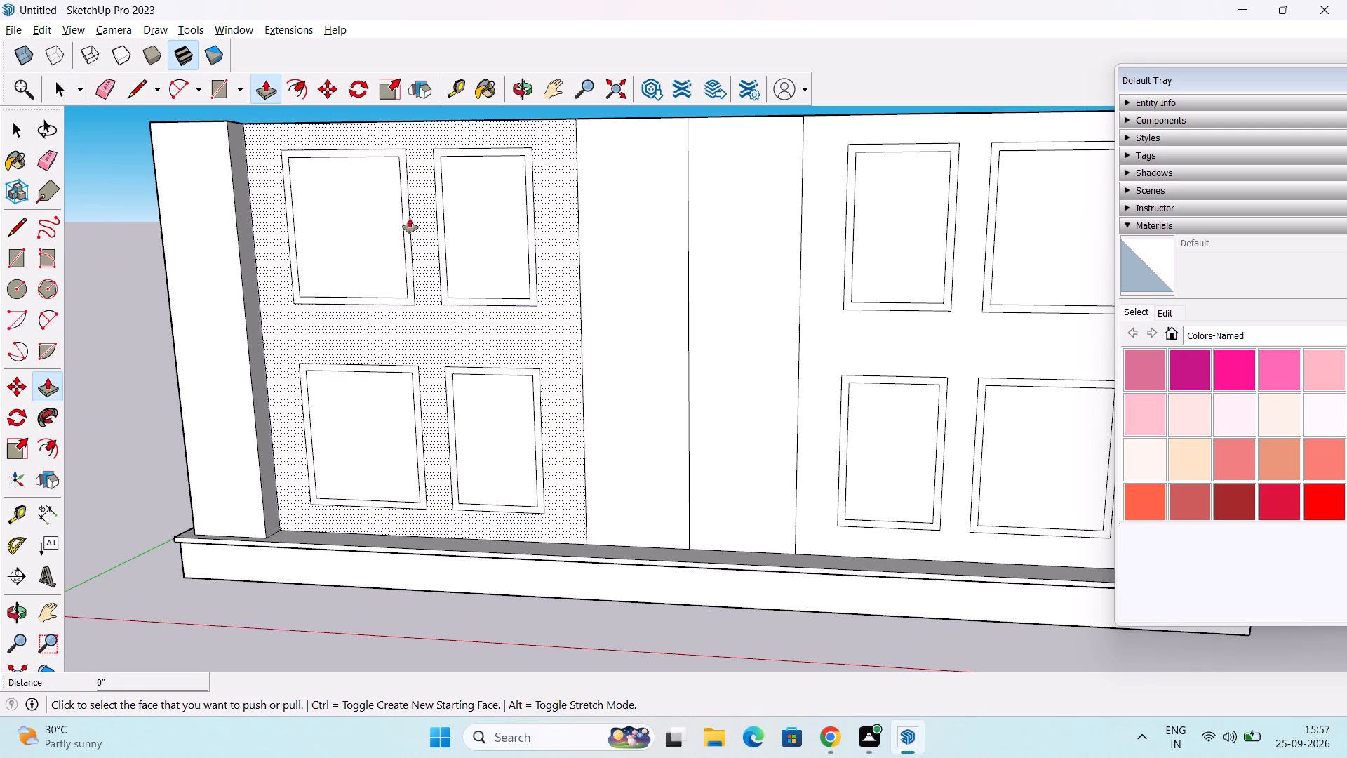
click(408, 220)
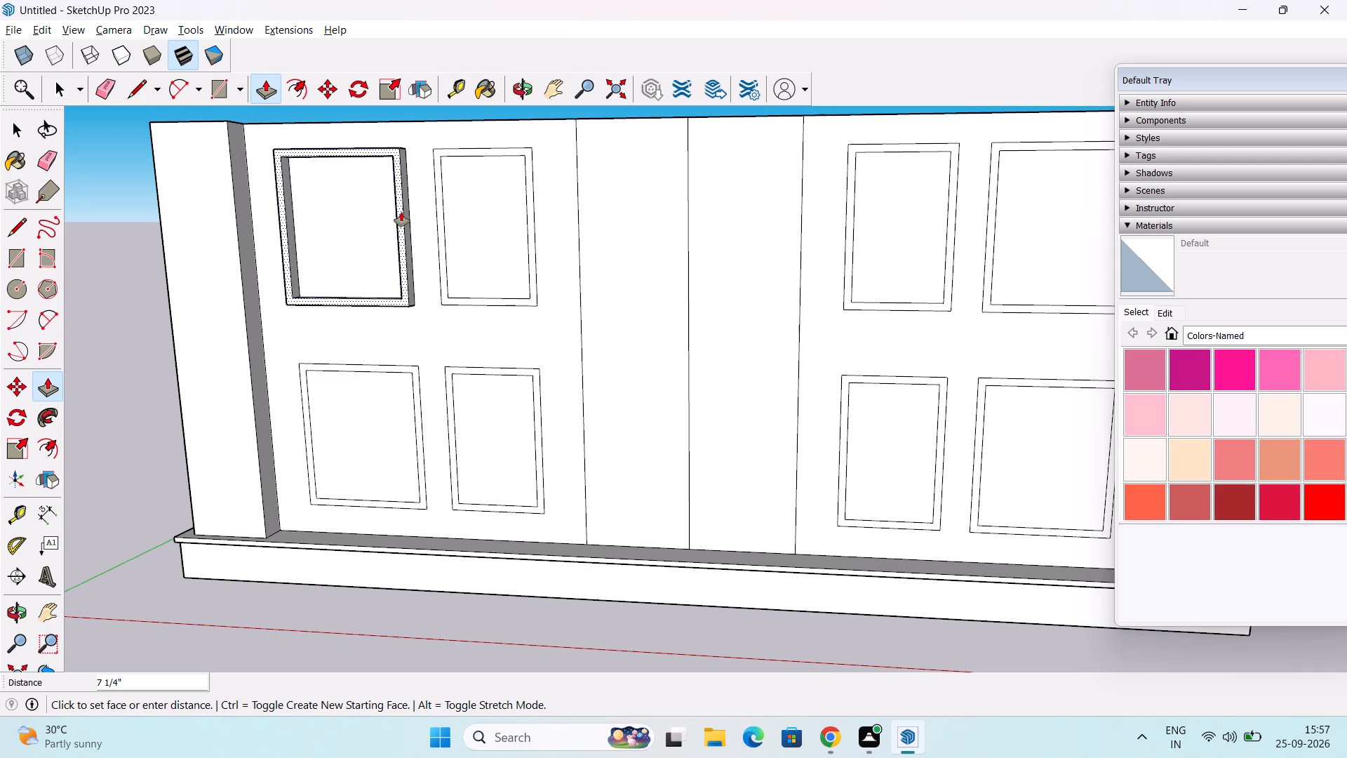
text(4")
key(Return)
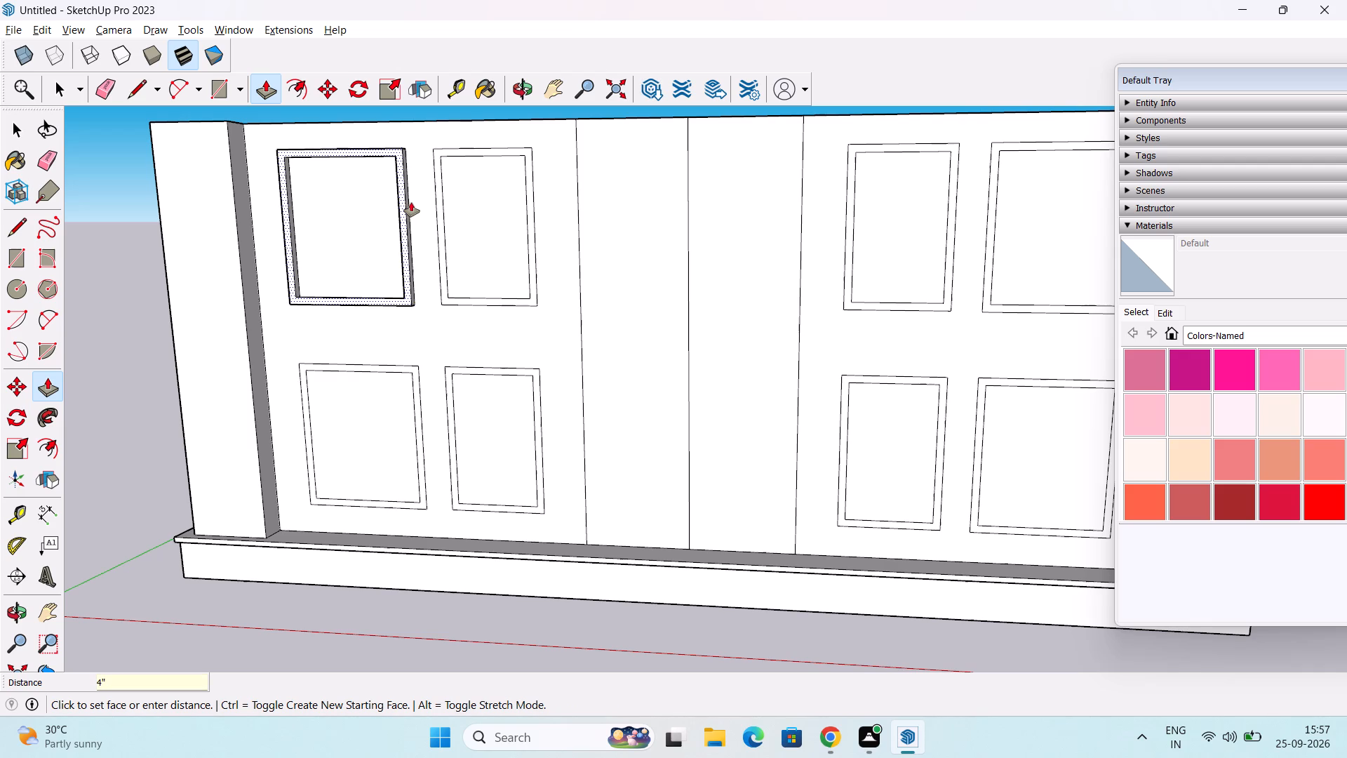
double_click(438, 204)
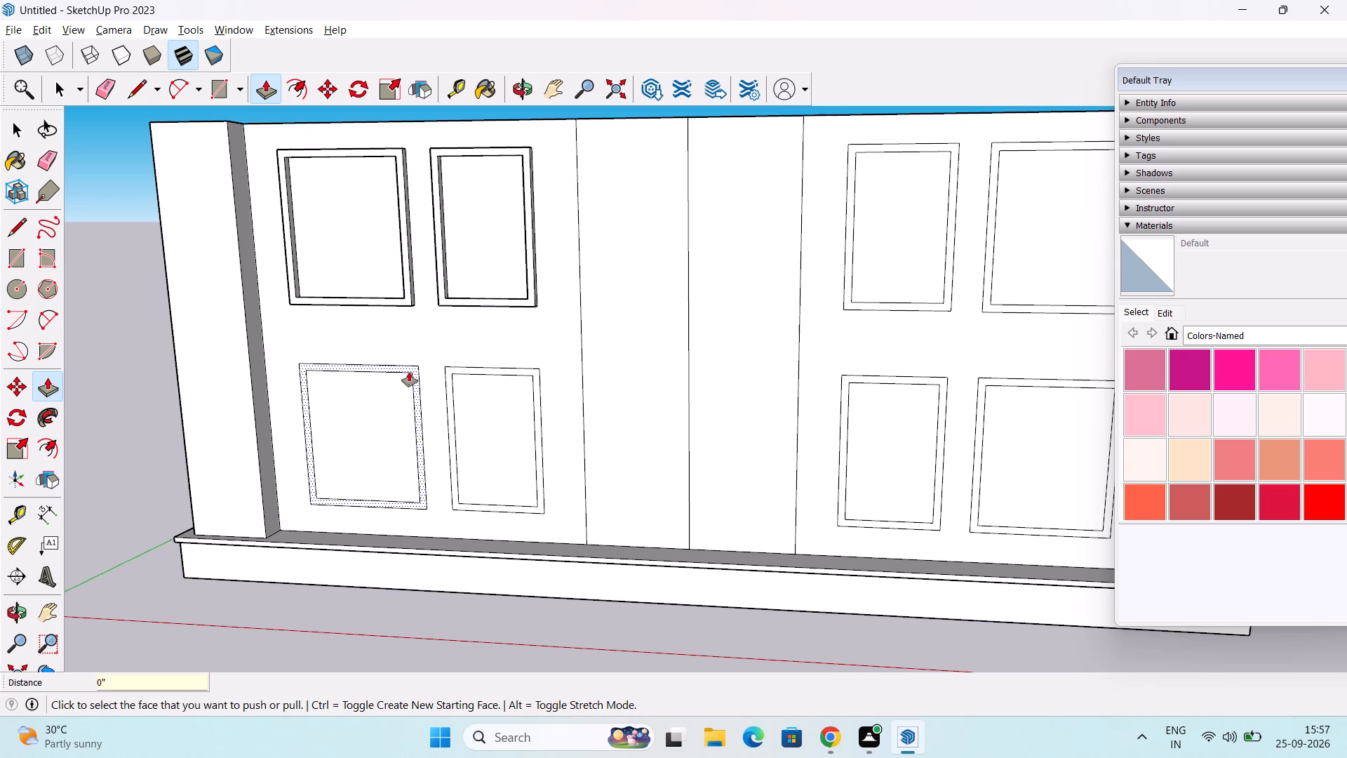
double_click(409, 372)
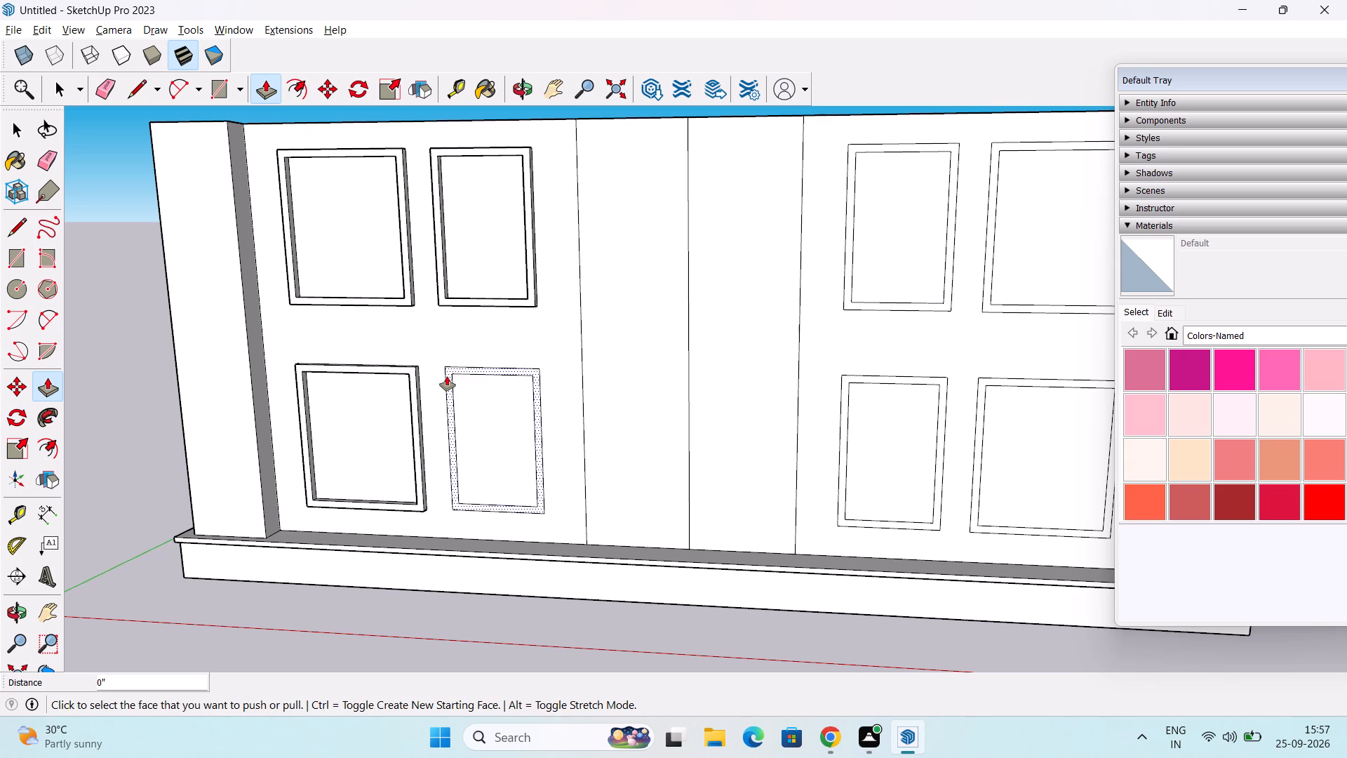
double_click(447, 376)
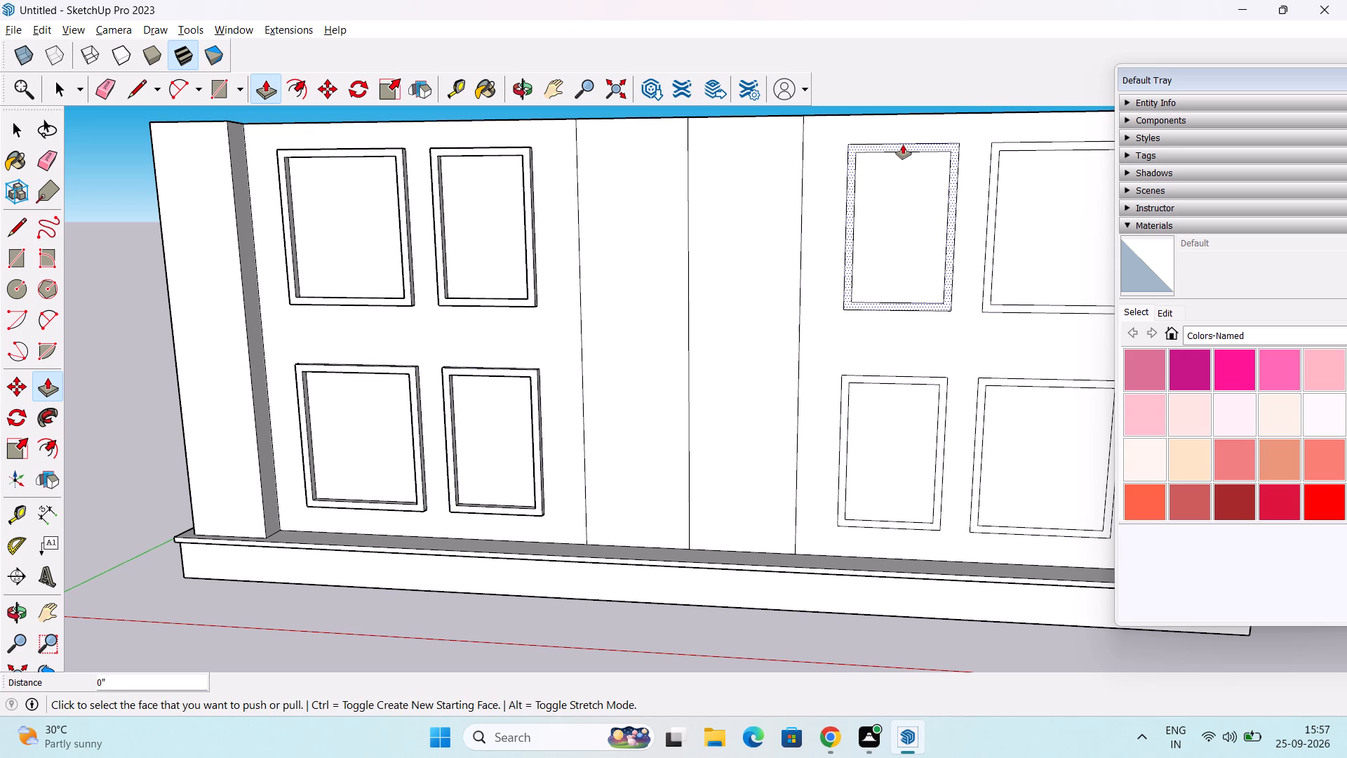
Pull the upper narrow window's frame border on the far wall section out by the same 4".
double_click(903, 145)
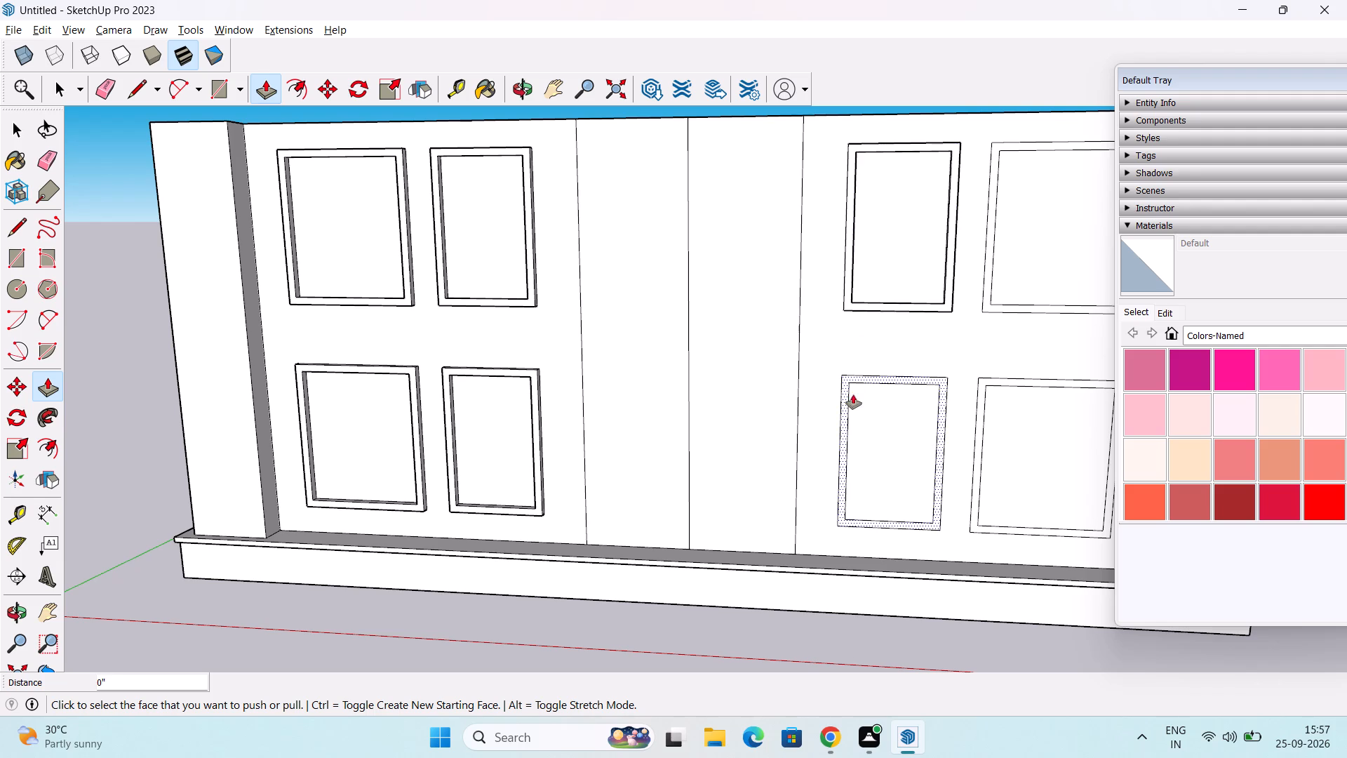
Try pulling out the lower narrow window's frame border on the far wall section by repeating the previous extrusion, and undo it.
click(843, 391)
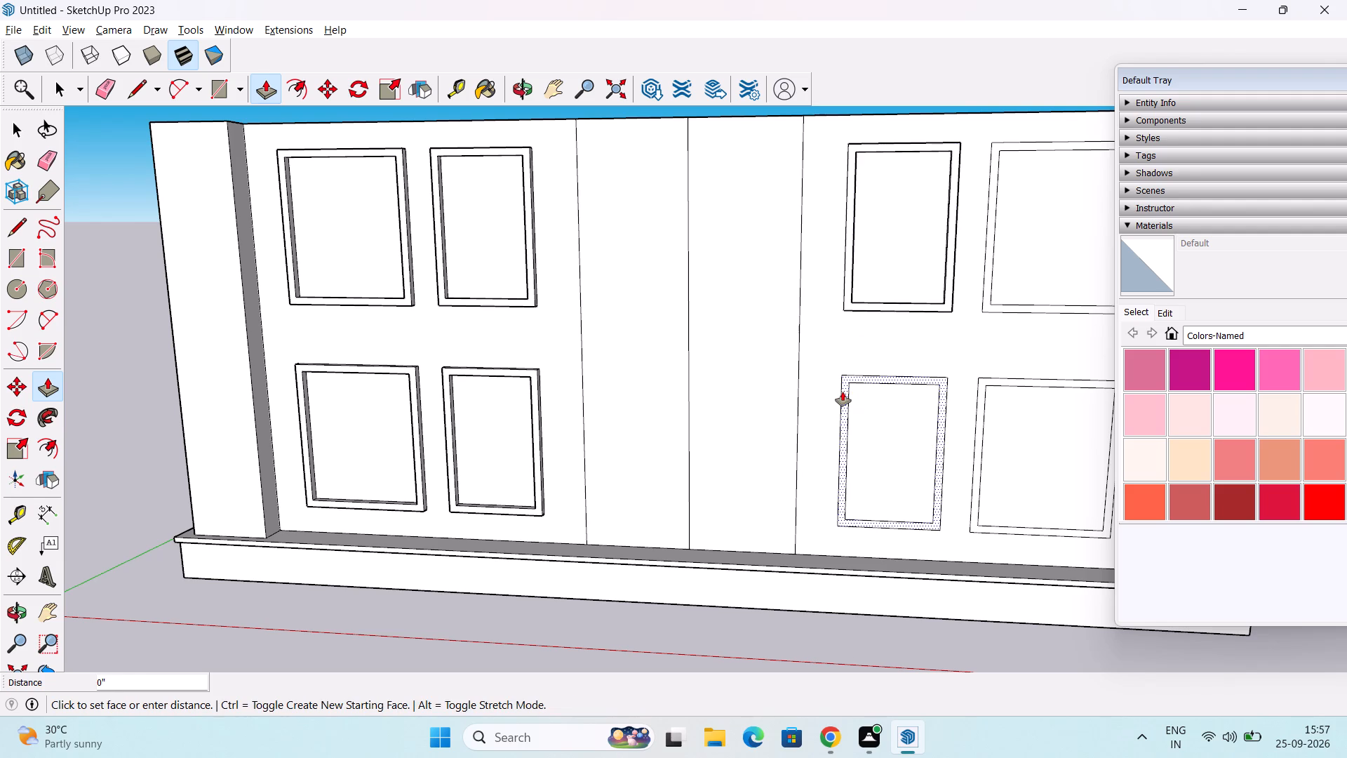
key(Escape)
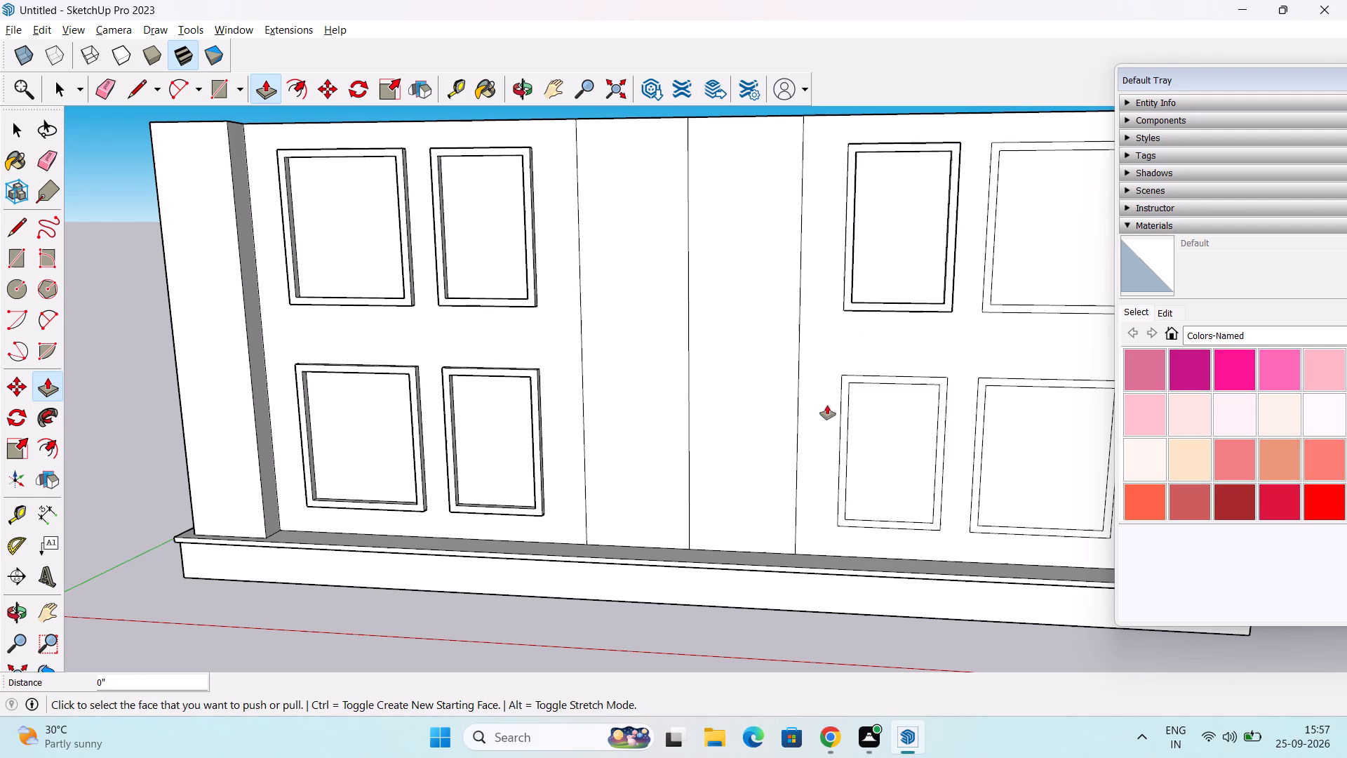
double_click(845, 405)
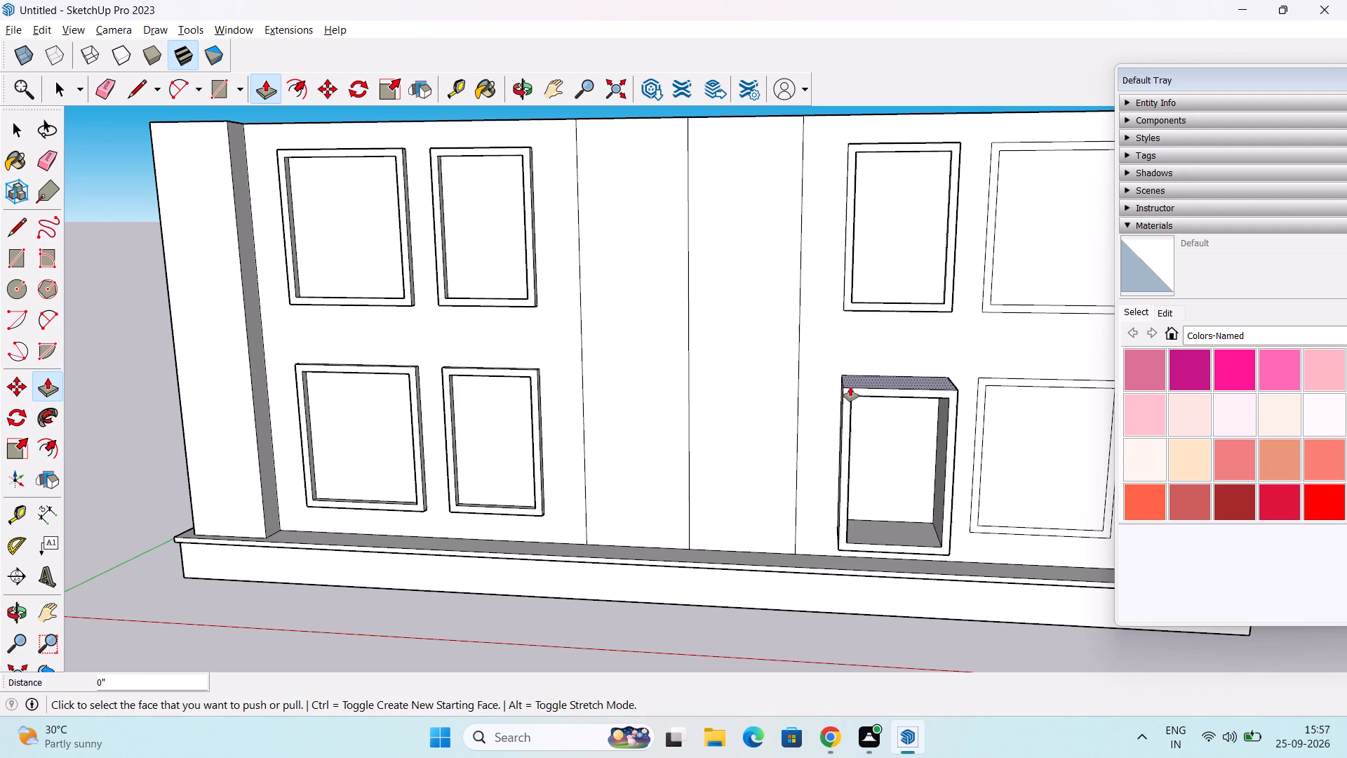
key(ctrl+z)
Pull the lower narrow window's frame border on the far wall section out 4".
click(843, 399)
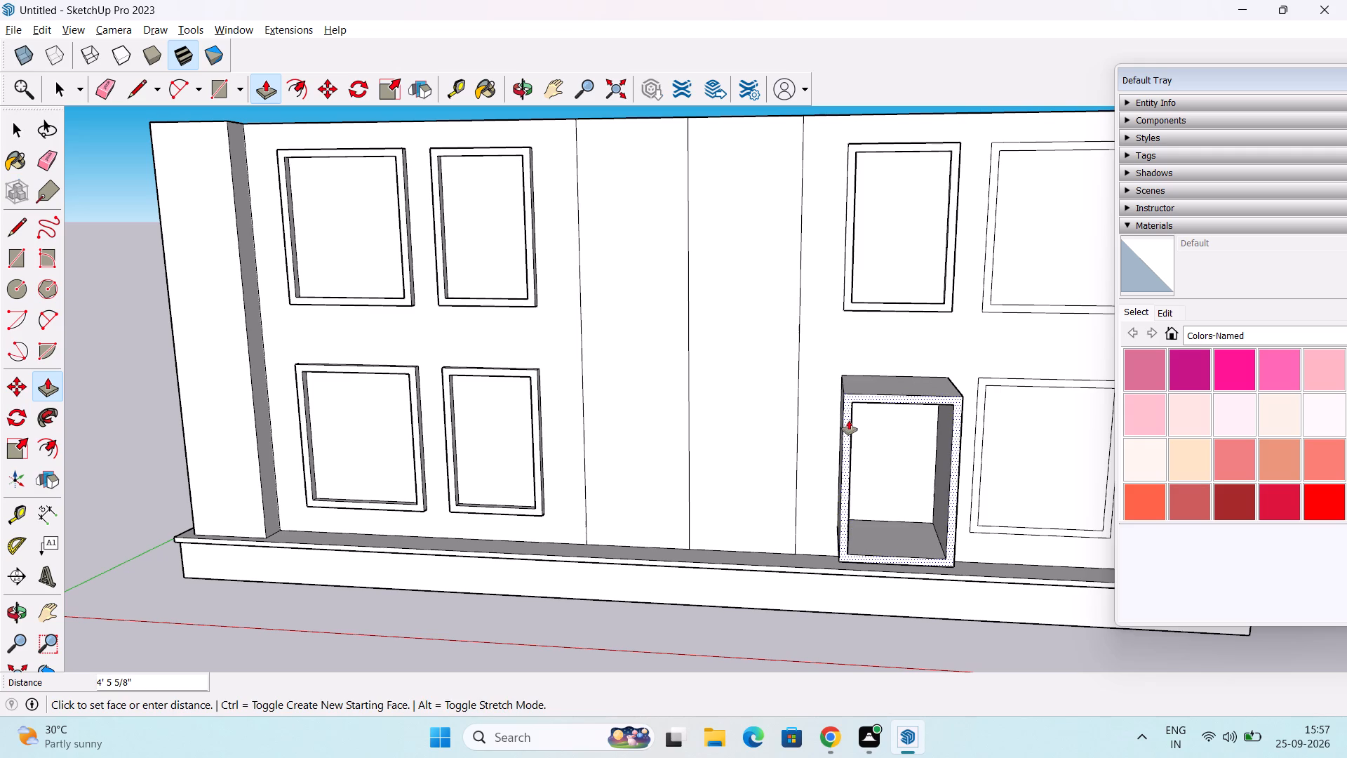
text(4")
key(Return)
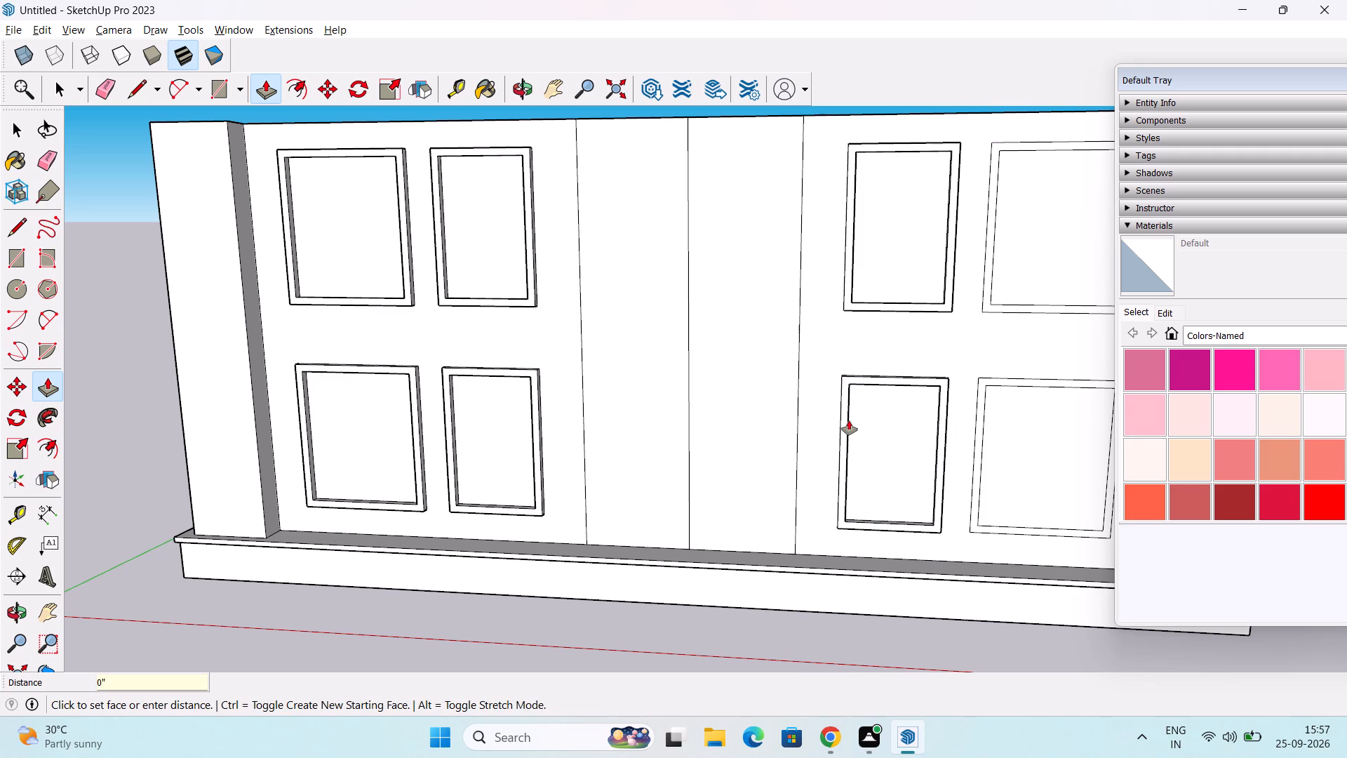
Pull the upper and lower wide window frame borders on the far wall section out by the same 4".
middle_drag(958, 281, 623, 397)
double_click(926, 289)
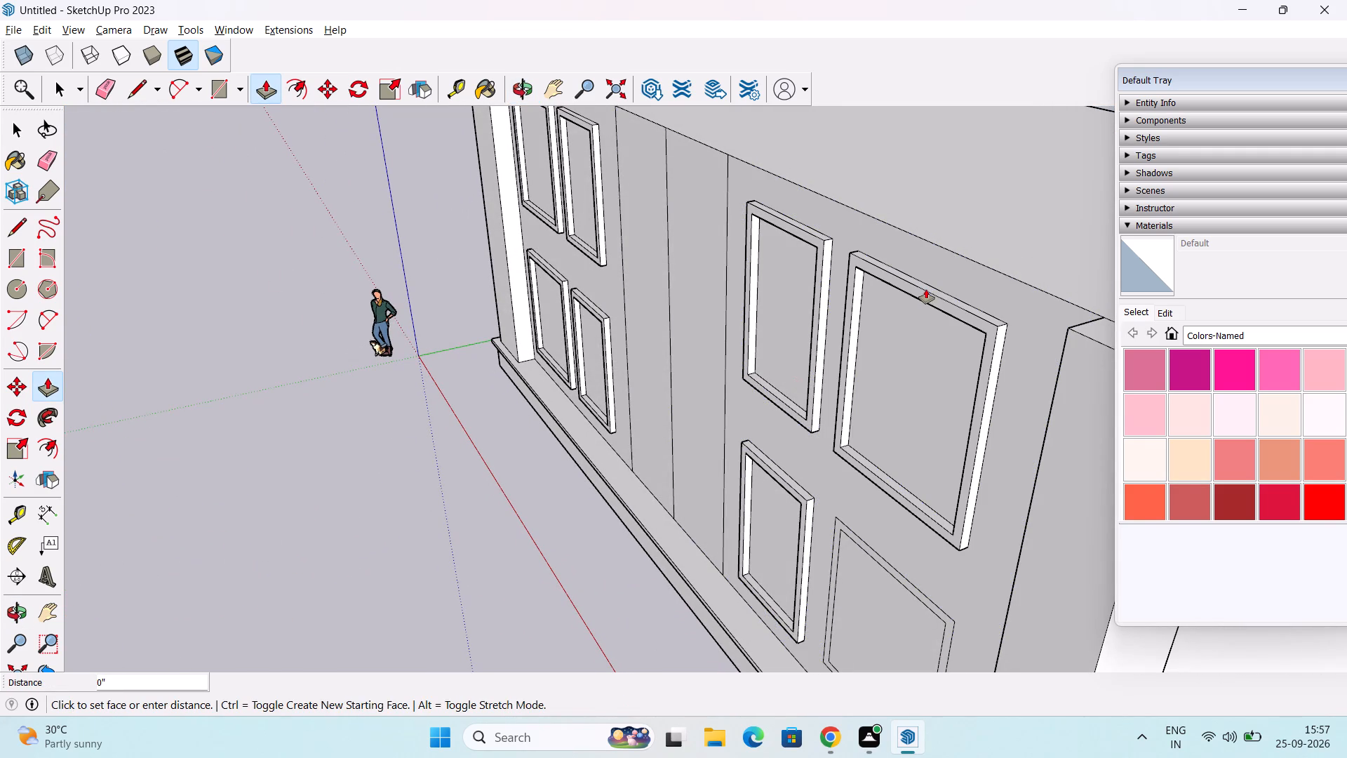
click(853, 539)
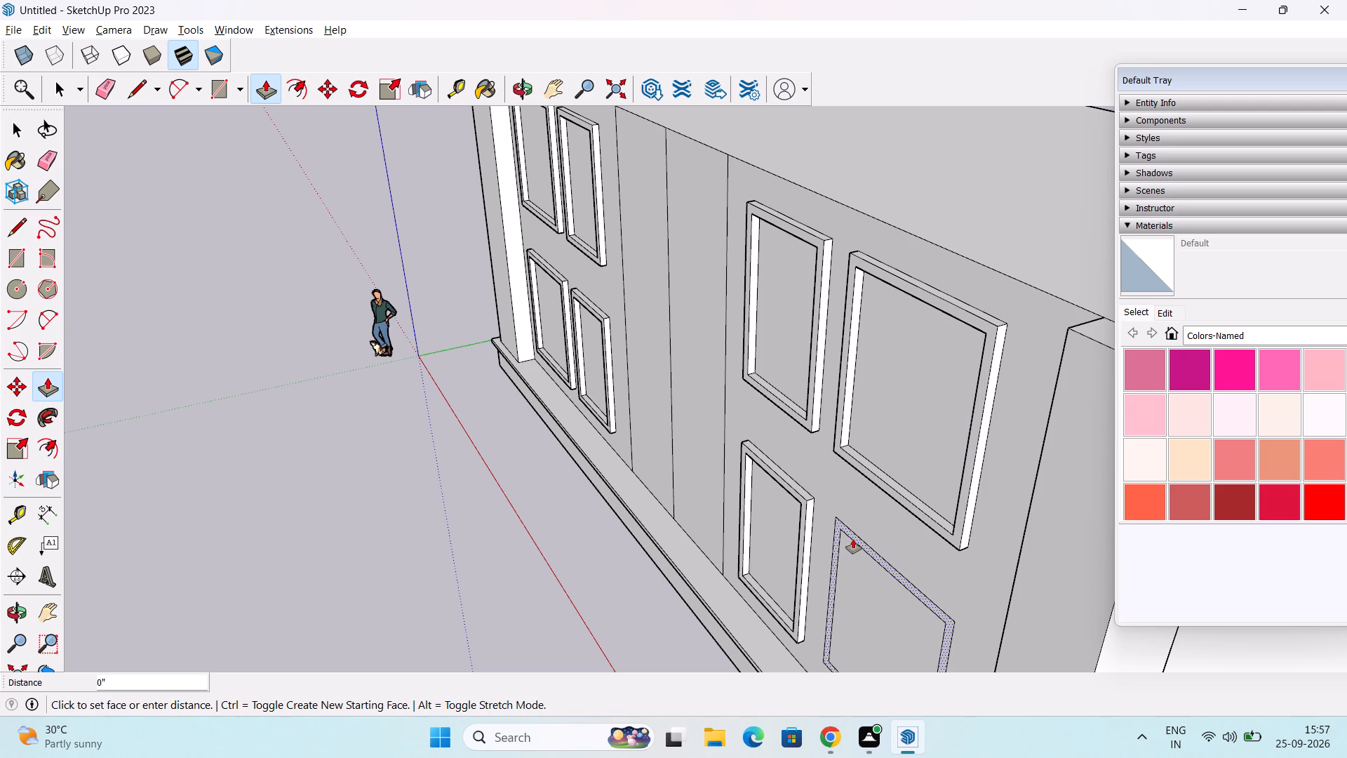
double_click(853, 539)
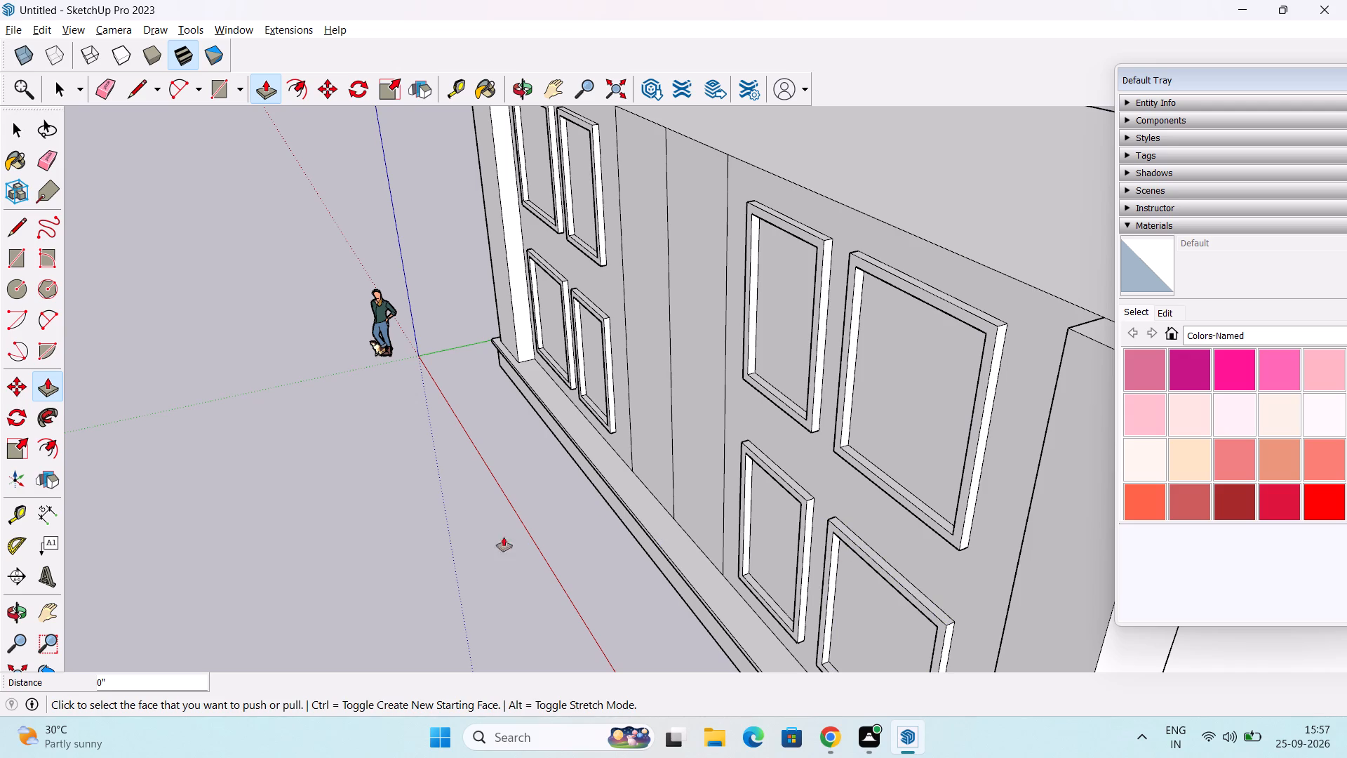
key(space)
Copy the long wall's top edge segments between the corner pillars straight down 19' 9" to the wall's base.
scroll(480, 541, down, 3)
middle_drag(483, 539, 972, 457)
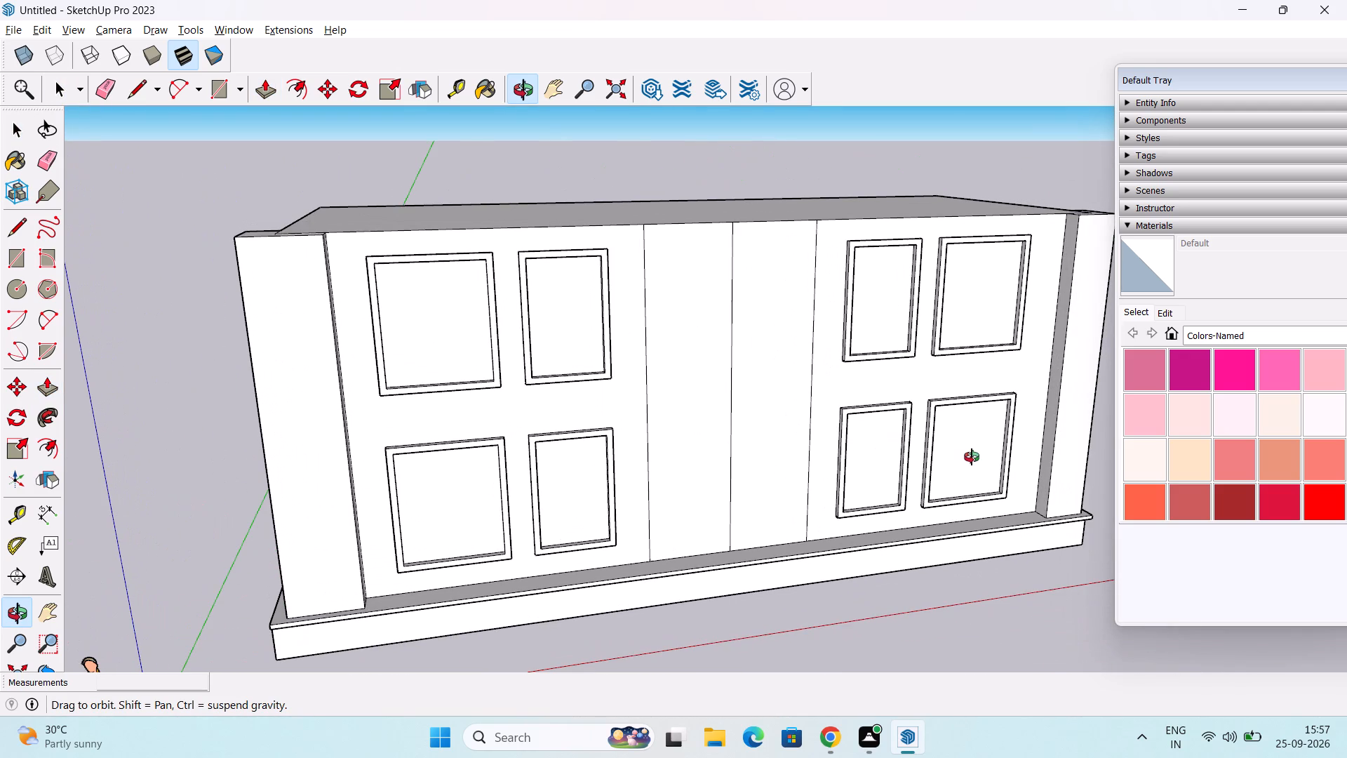
middle_drag(972, 457, 1005, 449)
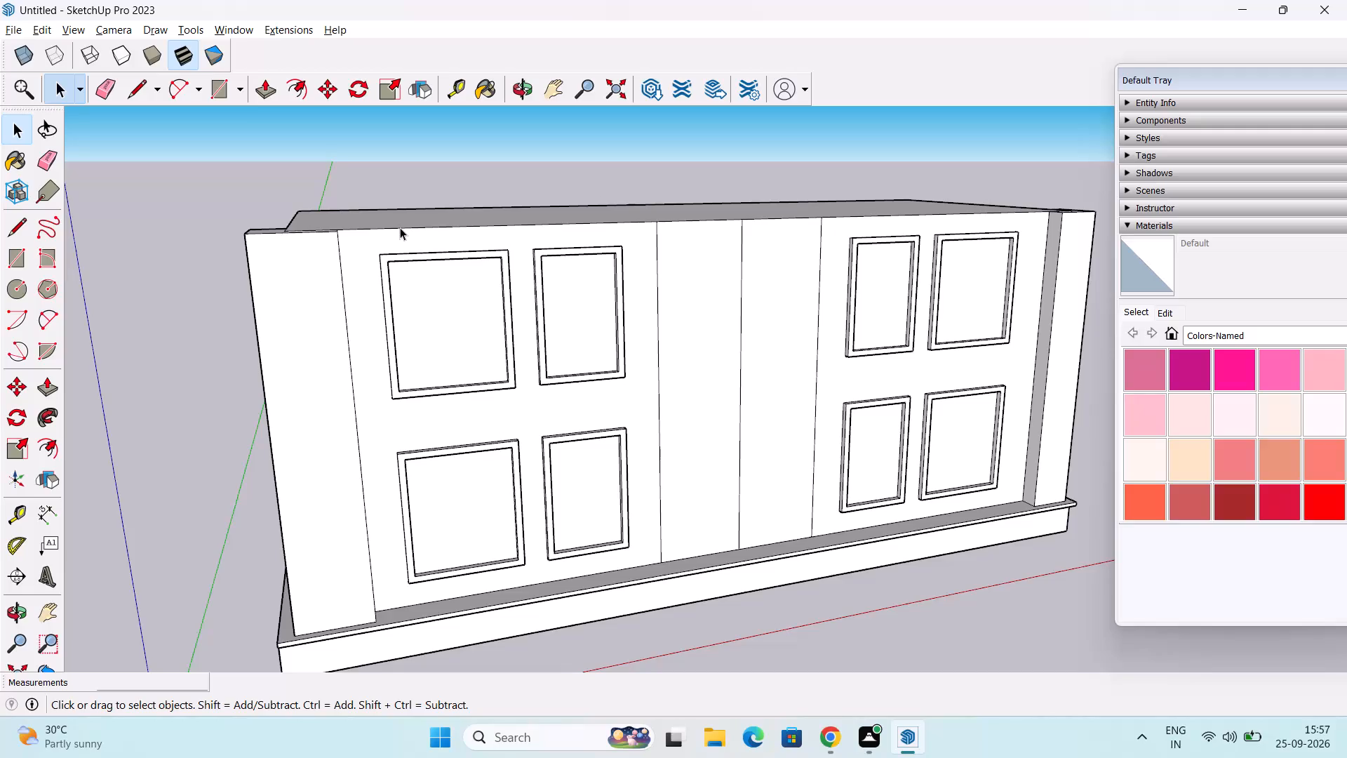
click(400, 228)
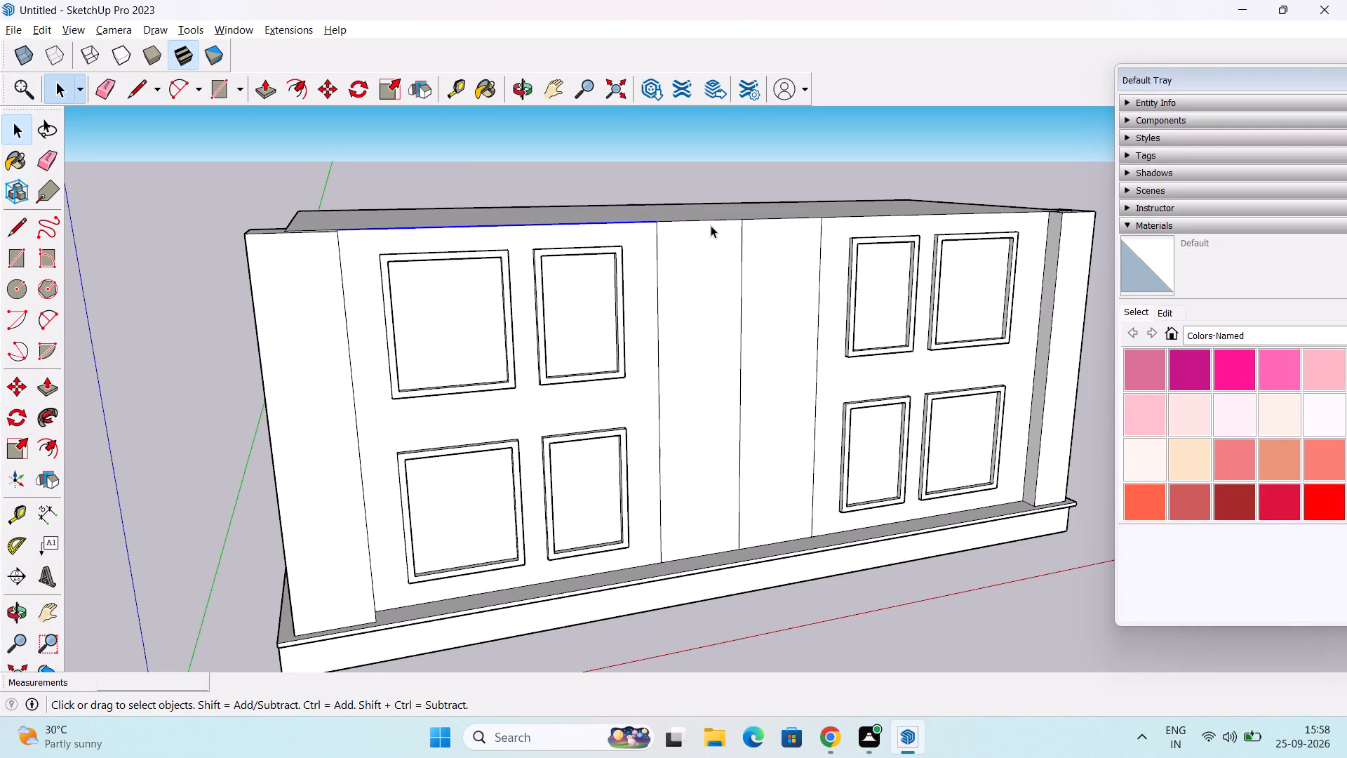
shift+click(690, 221)
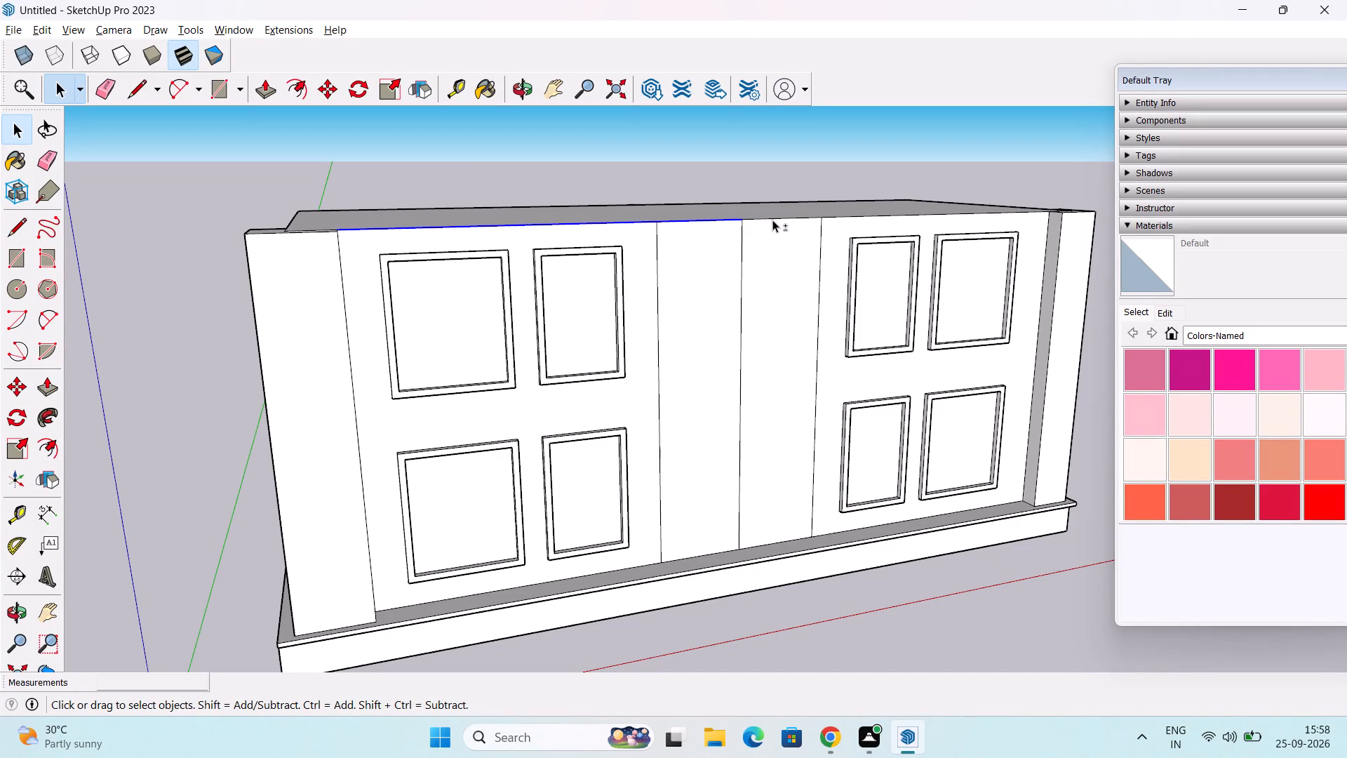
shift+click(777, 217)
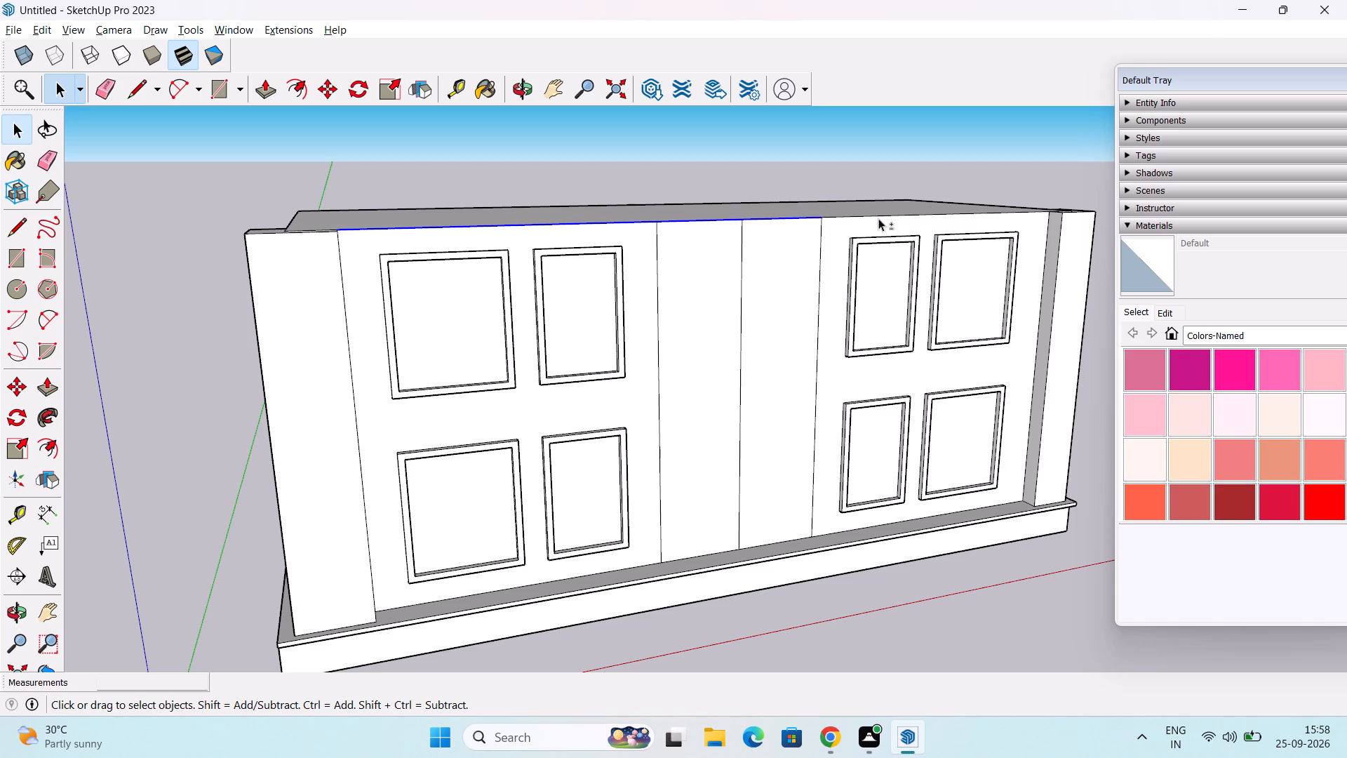
shift+click(880, 213)
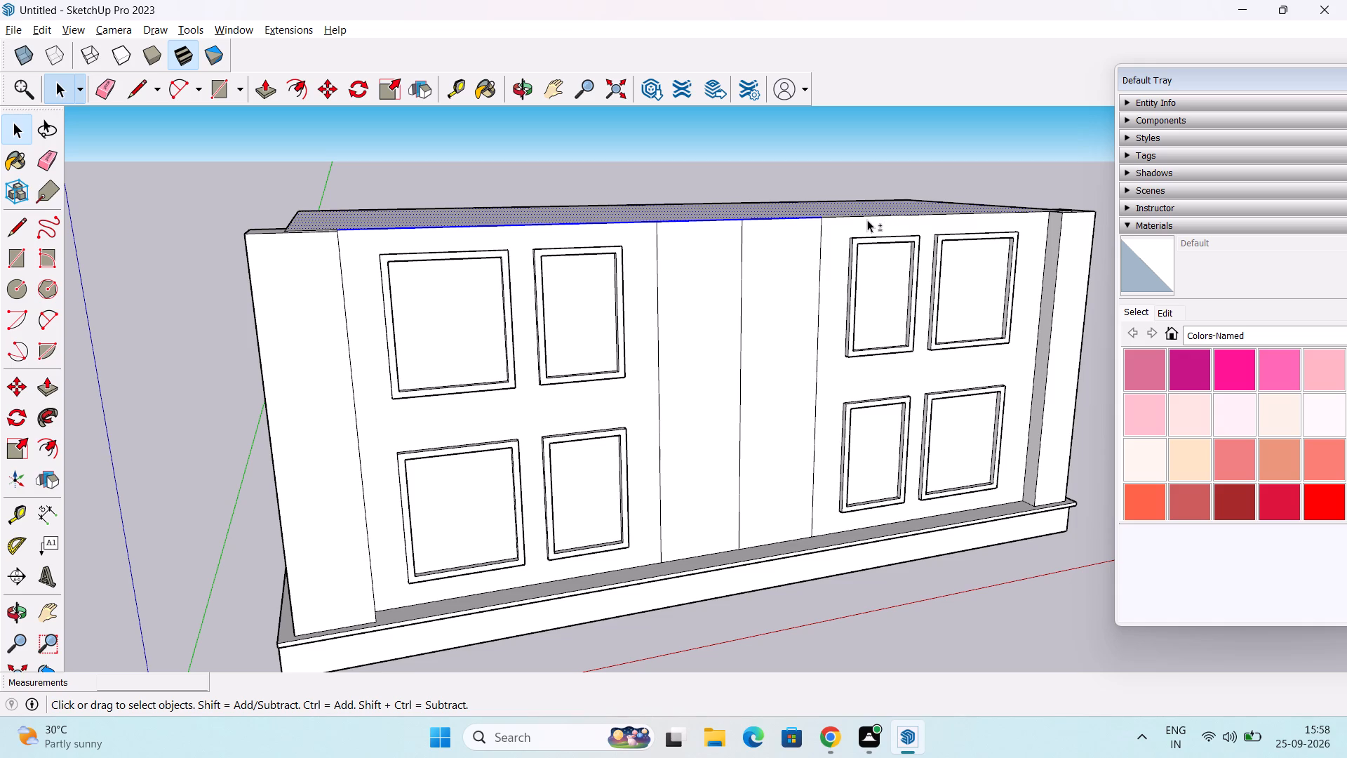
shift+click(868, 216)
key(m)
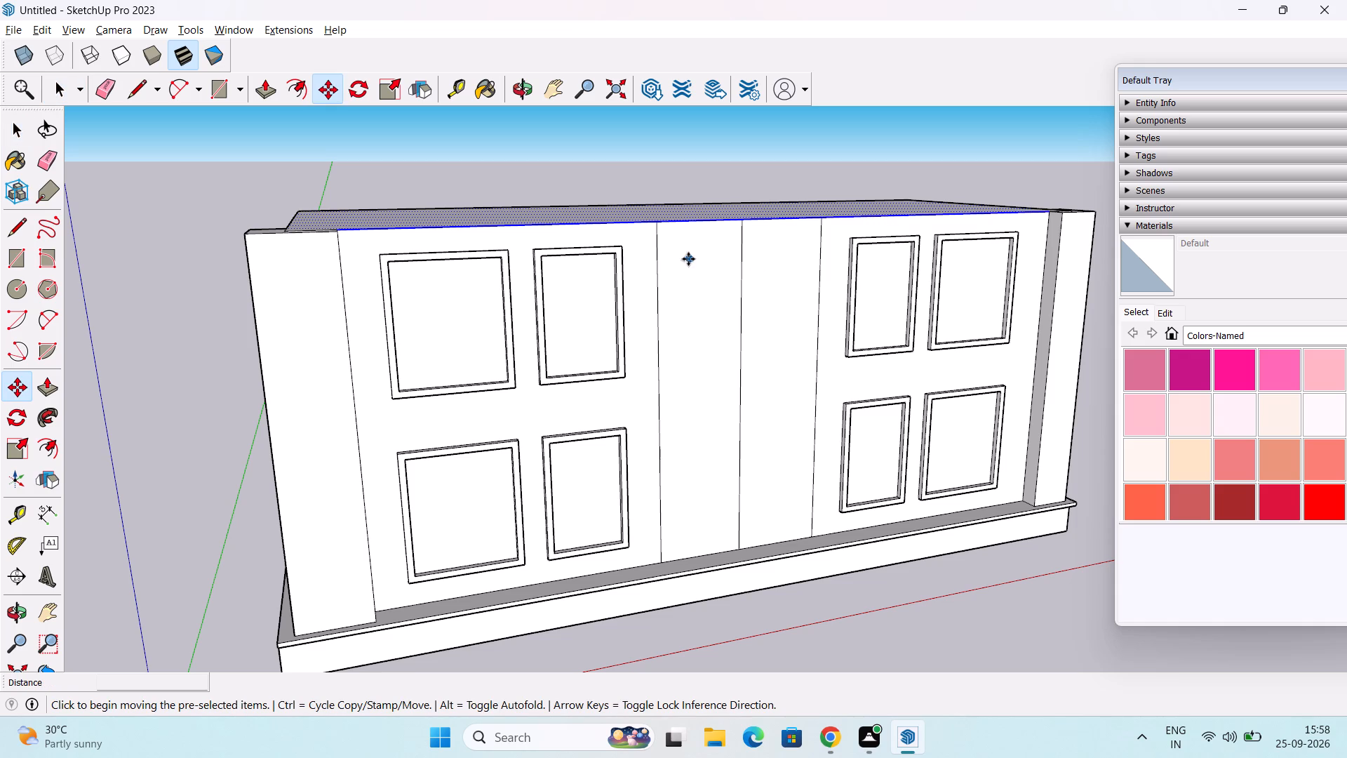
middle_drag(498, 271, 307, 225)
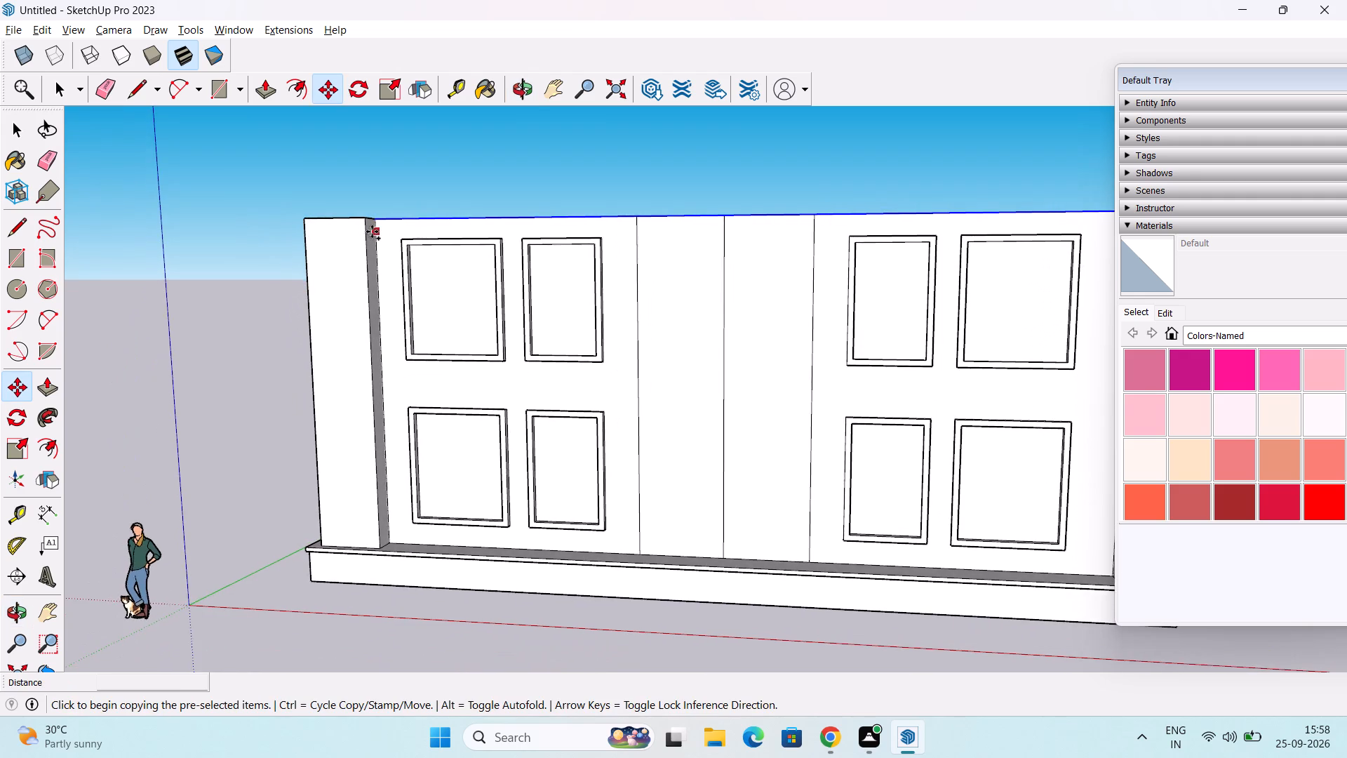
scroll(372, 232, up, 2)
middle_drag(382, 226, 364, 158)
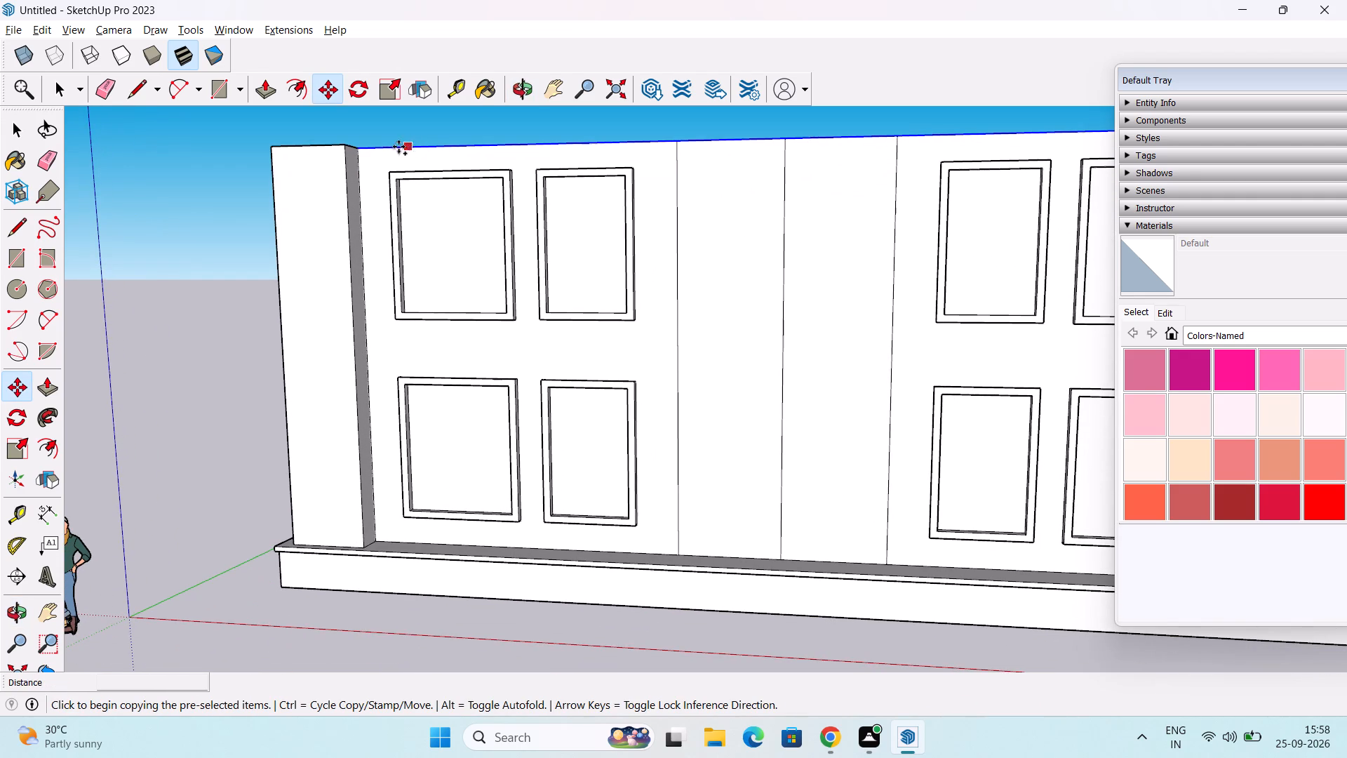
click(358, 147)
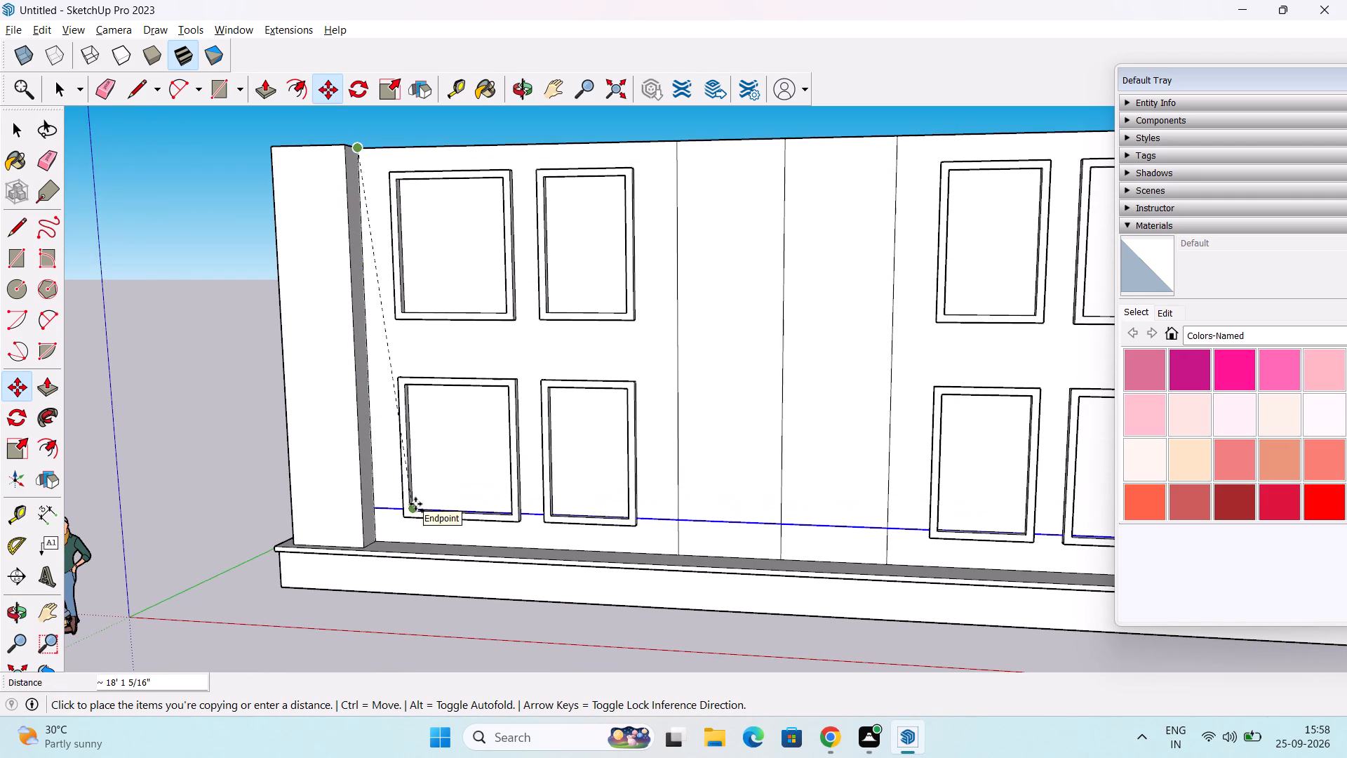
click(373, 540)
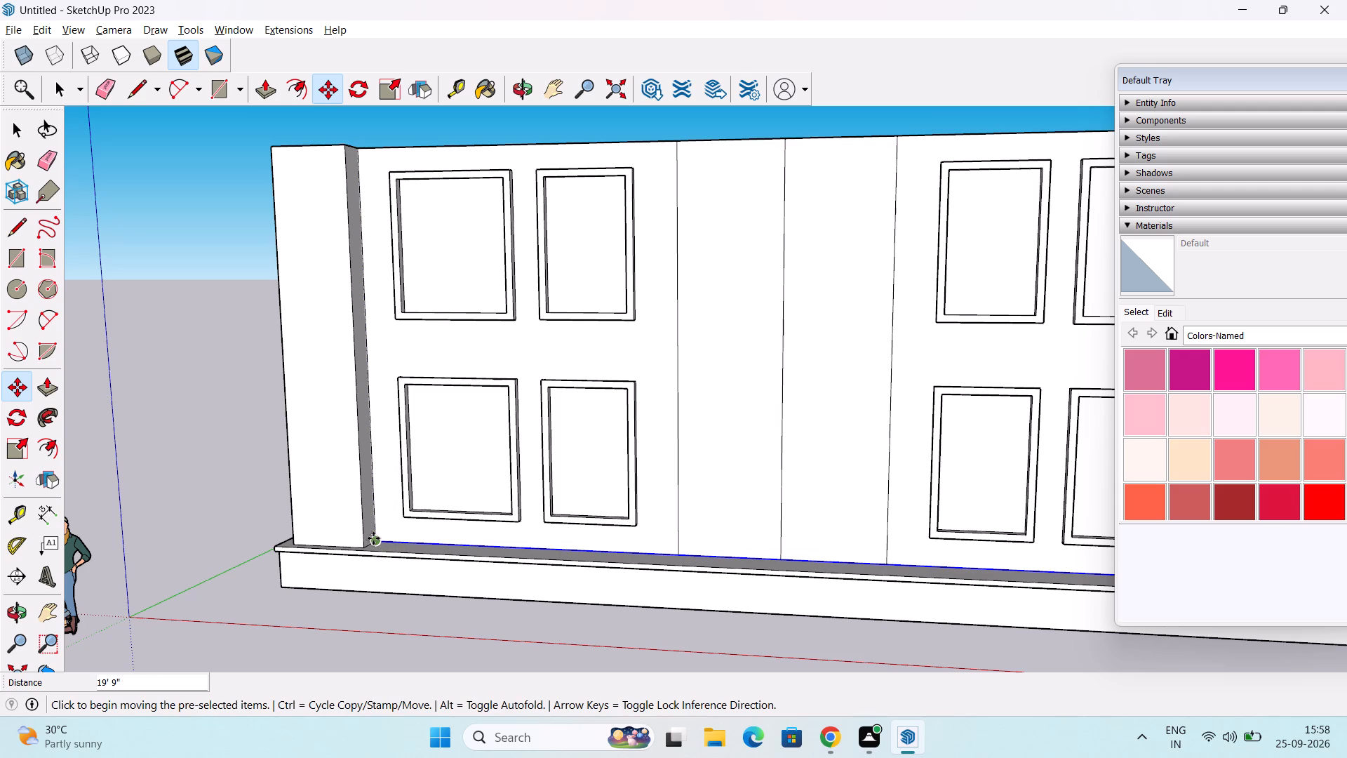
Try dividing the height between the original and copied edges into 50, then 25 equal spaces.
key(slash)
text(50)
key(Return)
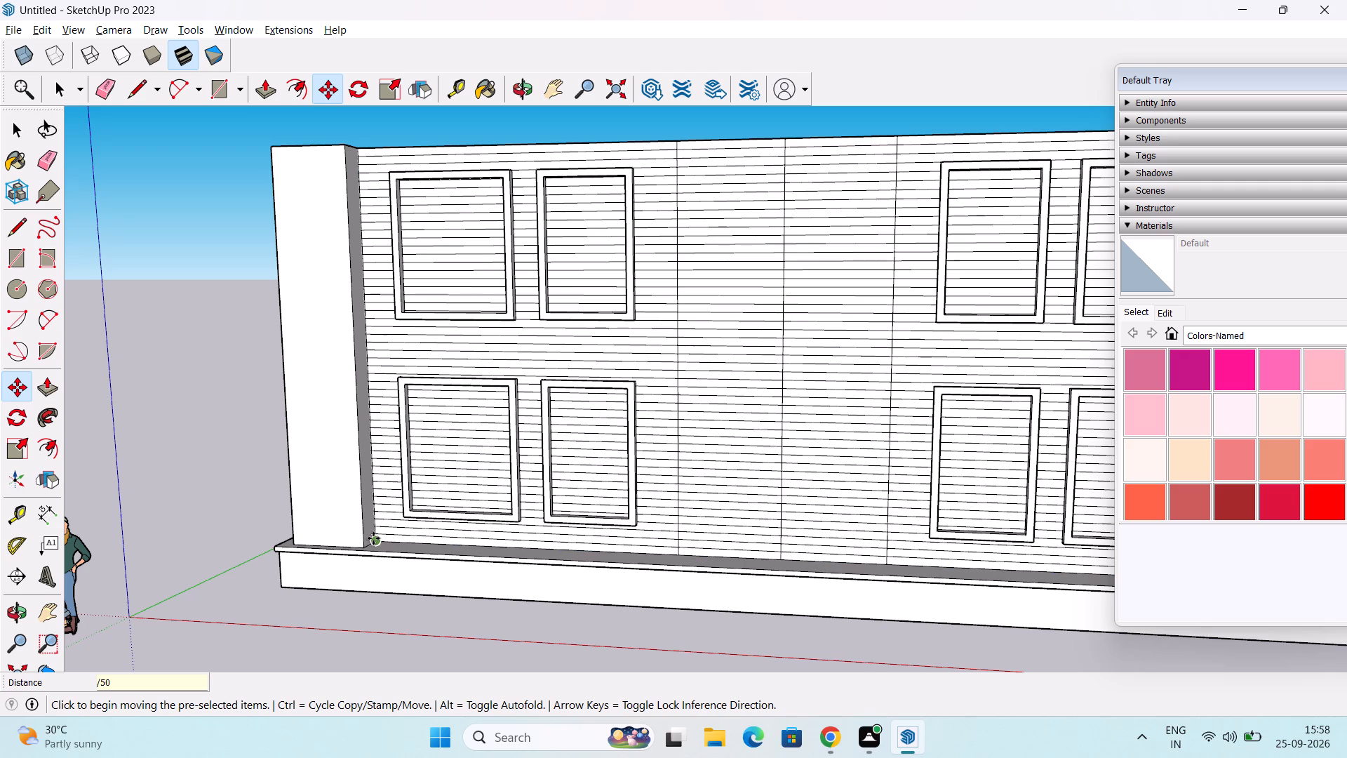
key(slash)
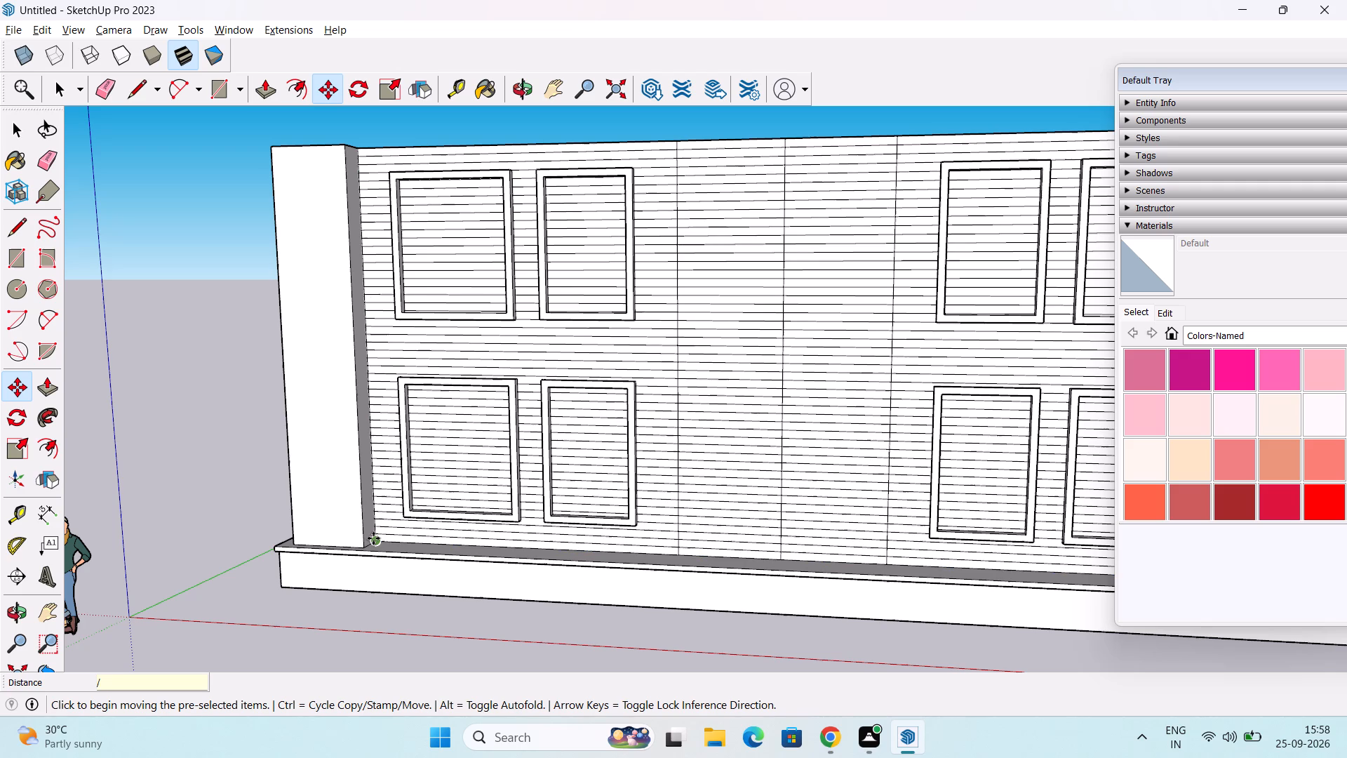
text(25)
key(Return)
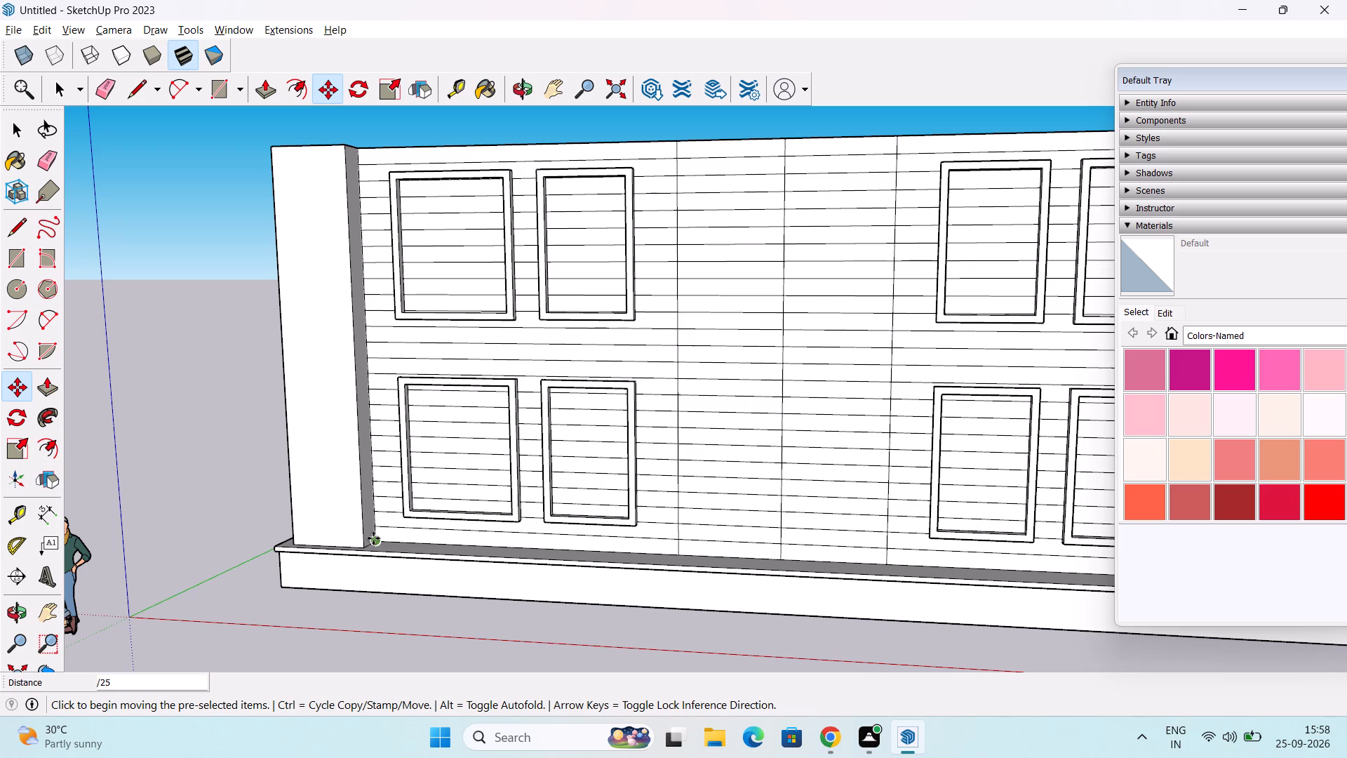
Divide the height between the wall's top edges and their copies into 20 equal spaces with horizontal lines.
text(/20)
key(Return)
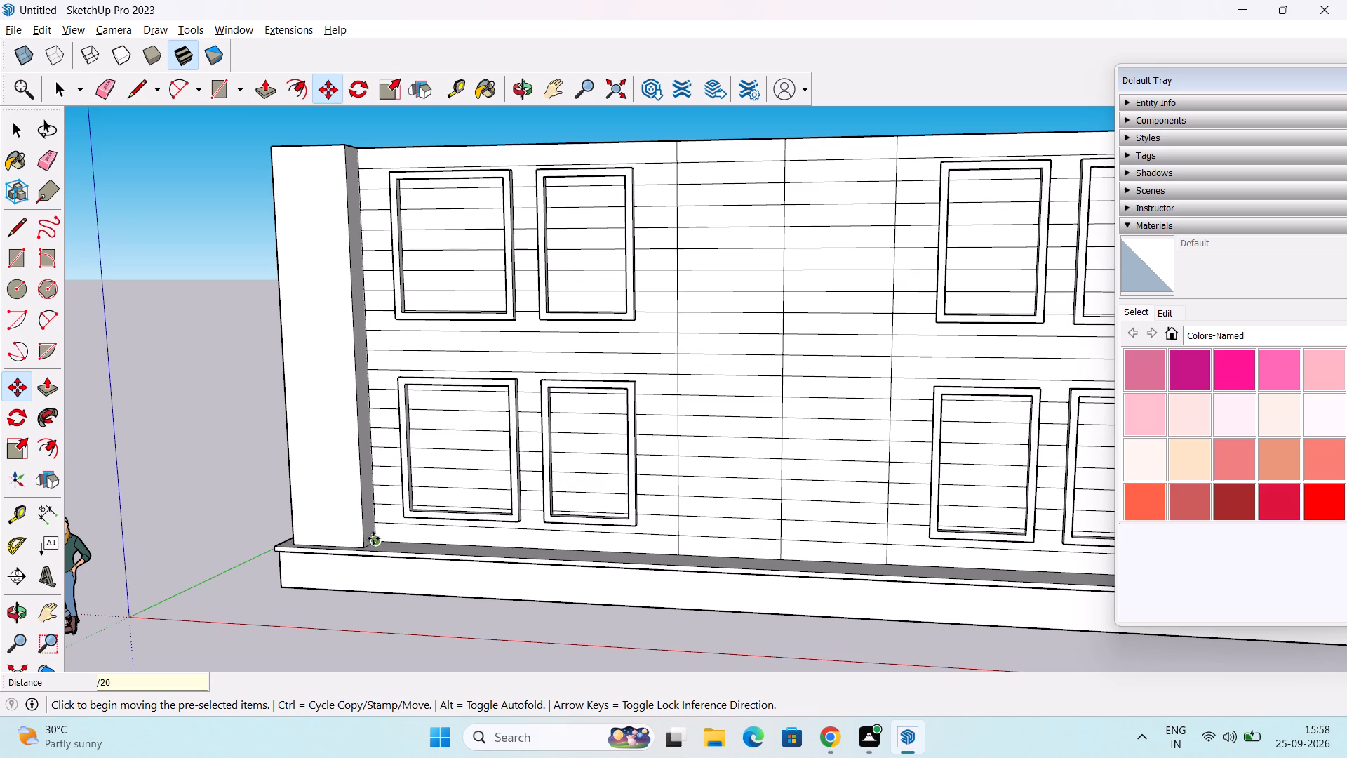
key(space)
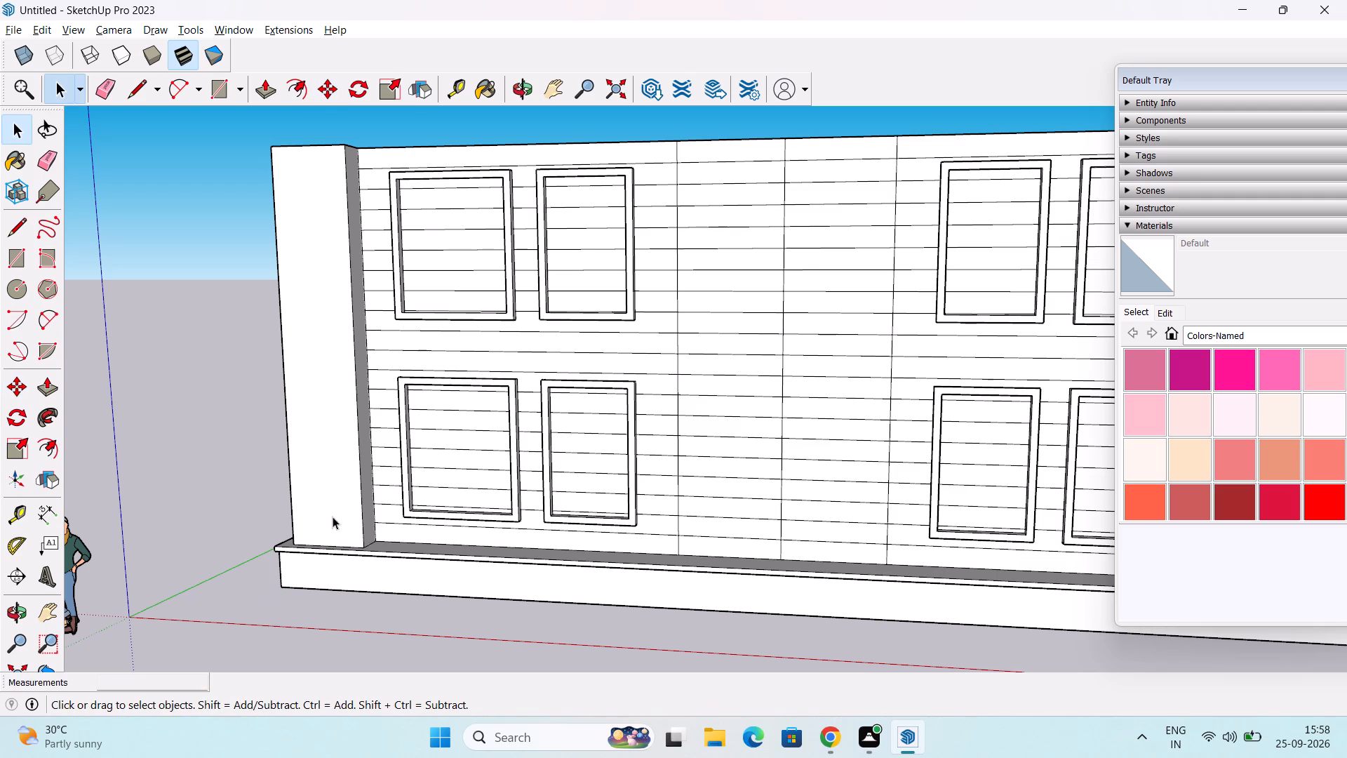
Examine the spacing of the horizontal lines across the long wall and around the window frames.
middle_drag(484, 502, 275, 507)
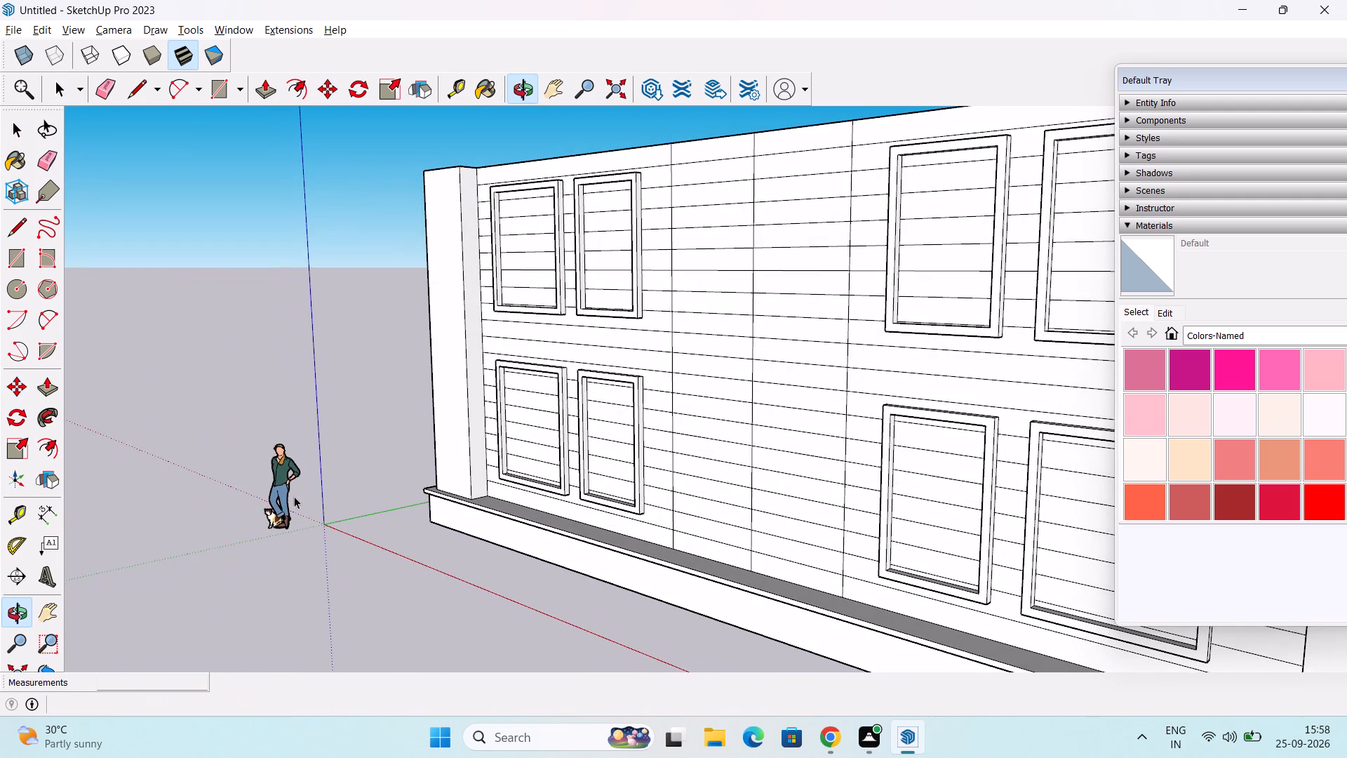
scroll(467, 423, up, 2)
scroll(792, 330, up, 8)
middle_drag(645, 251, 569, 298)
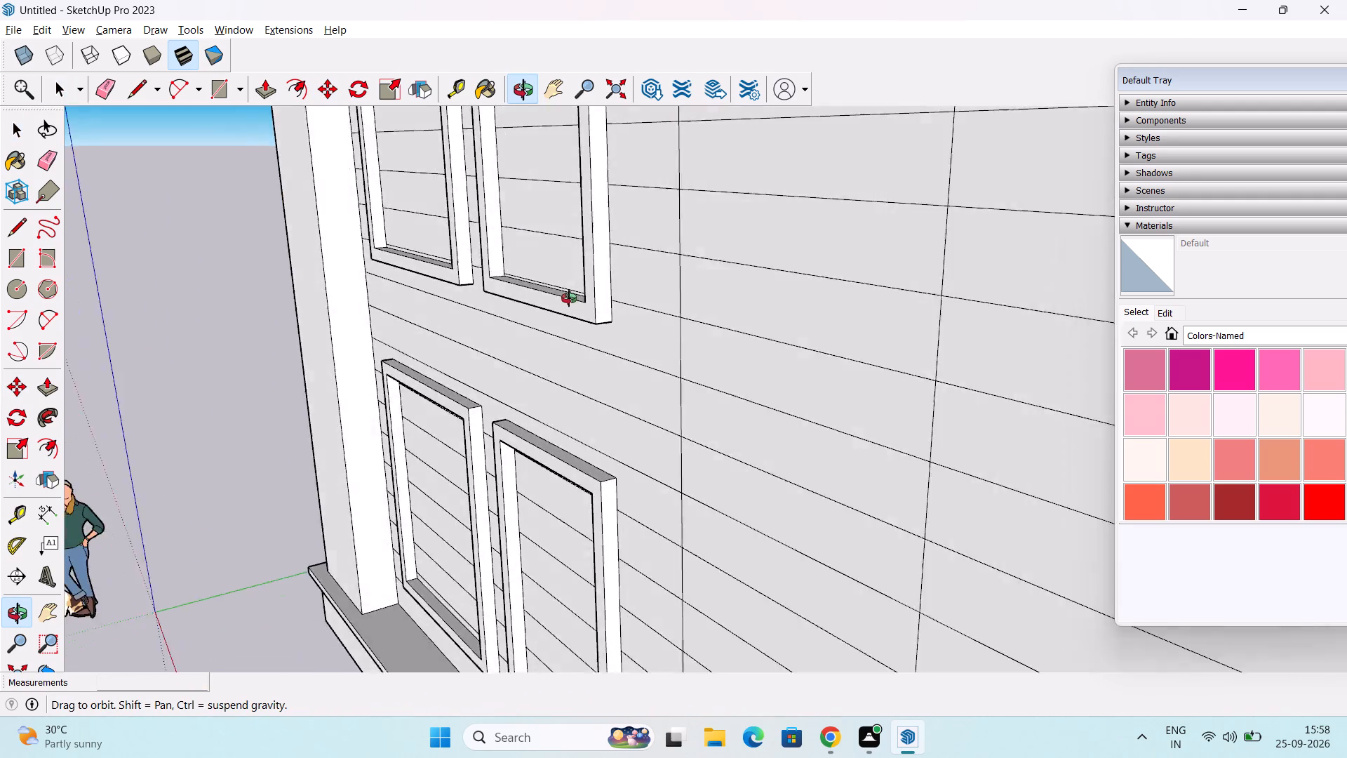
middle_drag(569, 298, 773, 234)
scroll(777, 231, down, 9)
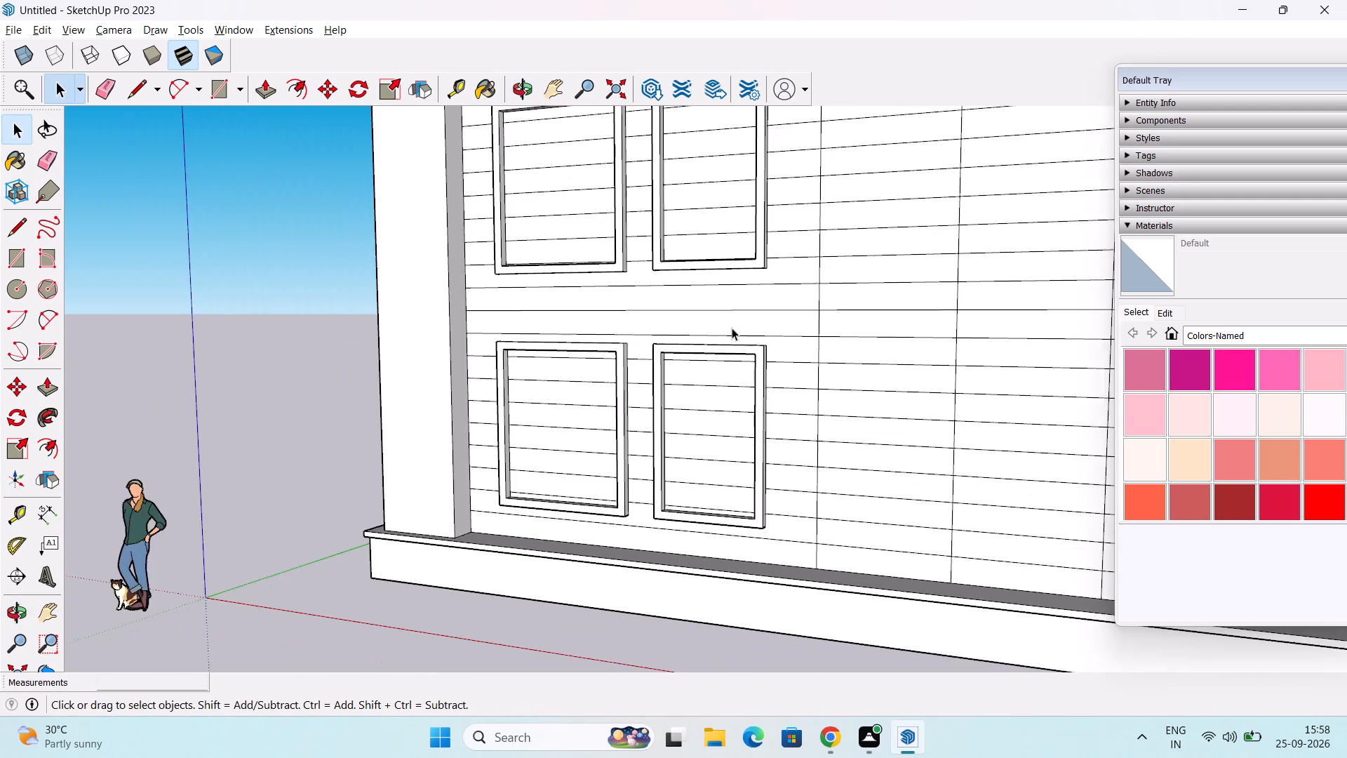
scroll(732, 328, down, 1)
middle_drag(733, 331, 813, 331)
shift+middle_drag(813, 329, 760, 380)
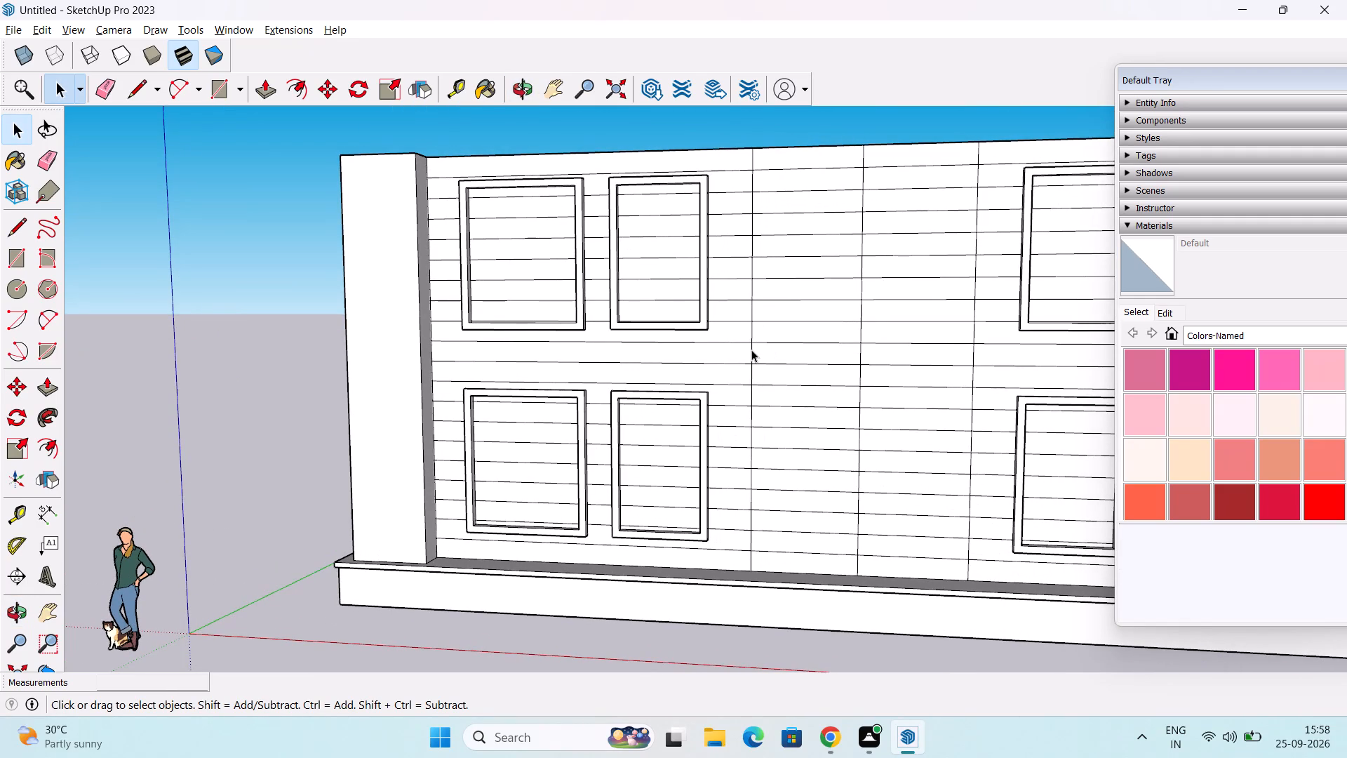
scroll(769, 347, down, 4)
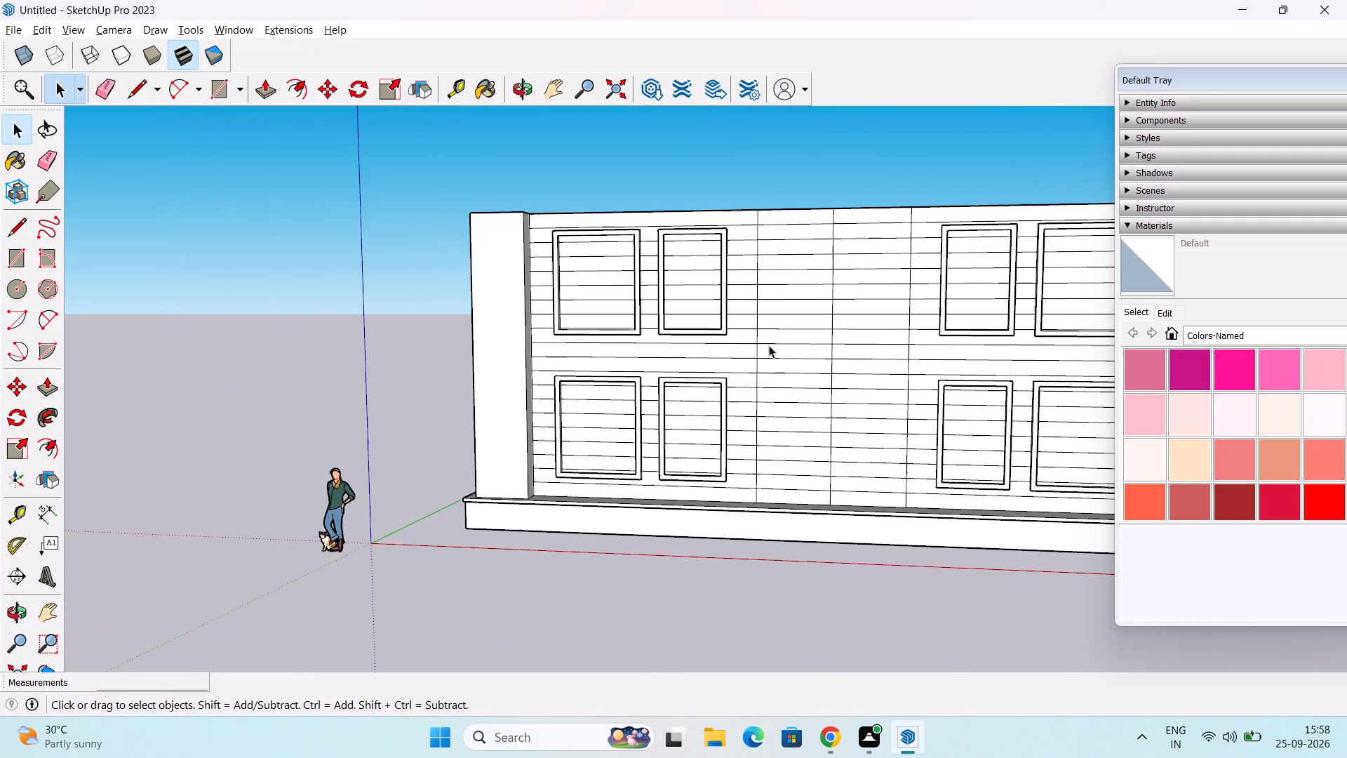
scroll(769, 345, down, 1)
middle_drag(787, 343, 694, 354)
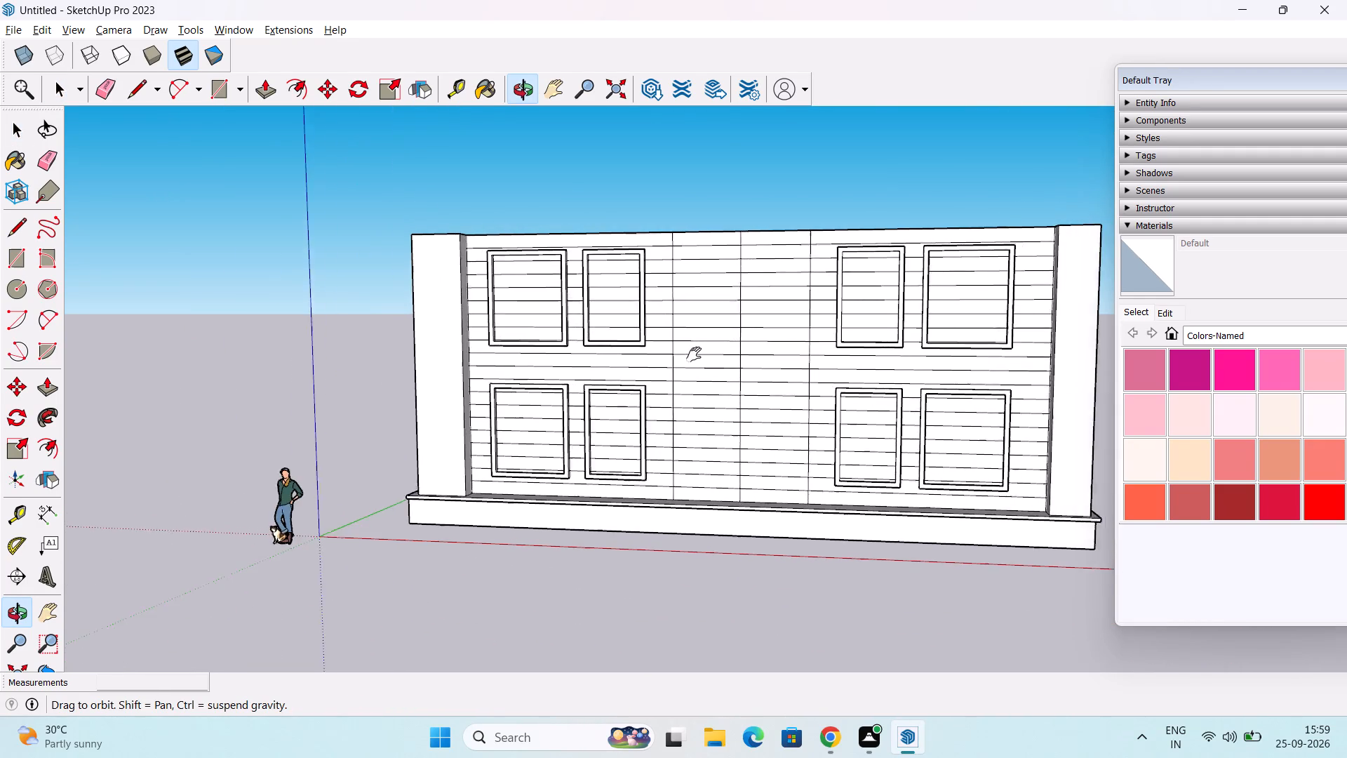
middle_drag(694, 354, 620, 361)
Erase the horizontal lines inside the four window openings on the wall section nearest the origin.
key(e)
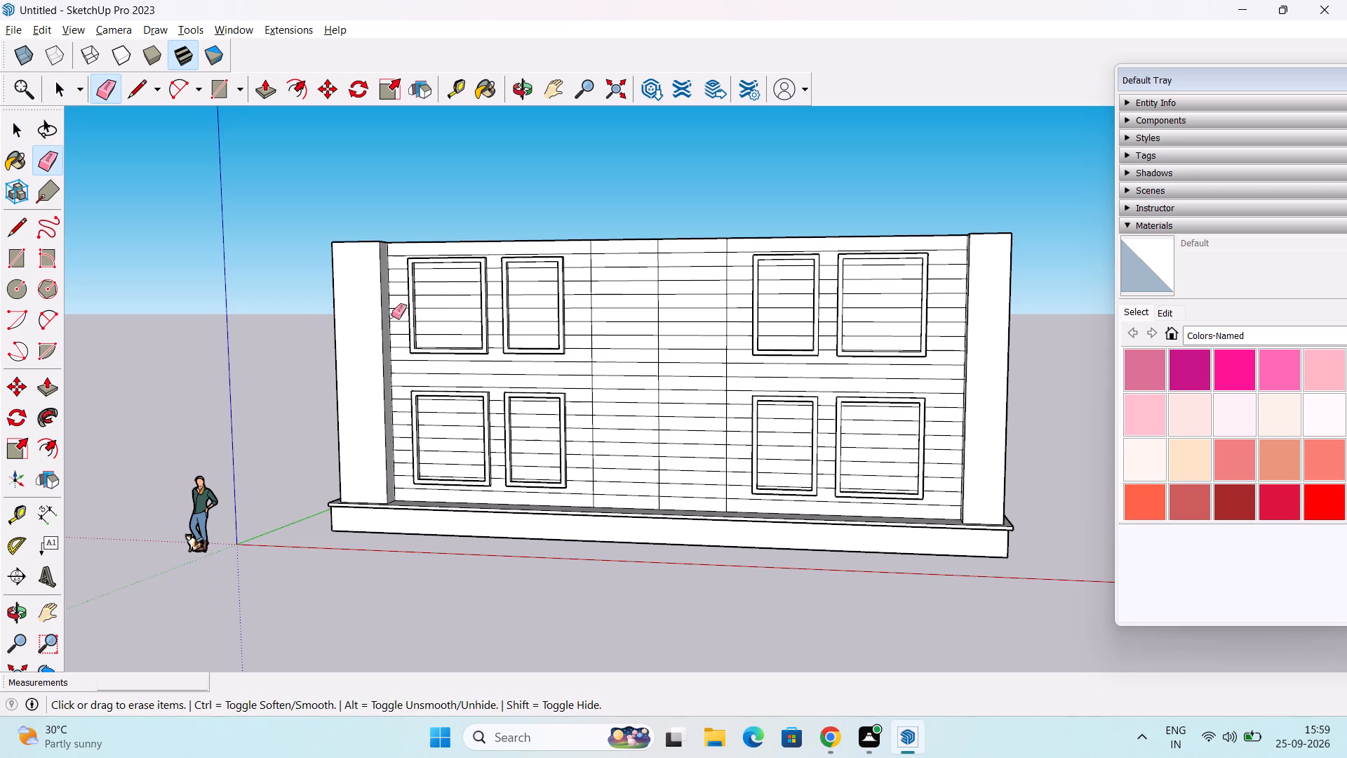
scroll(444, 274, up, 4)
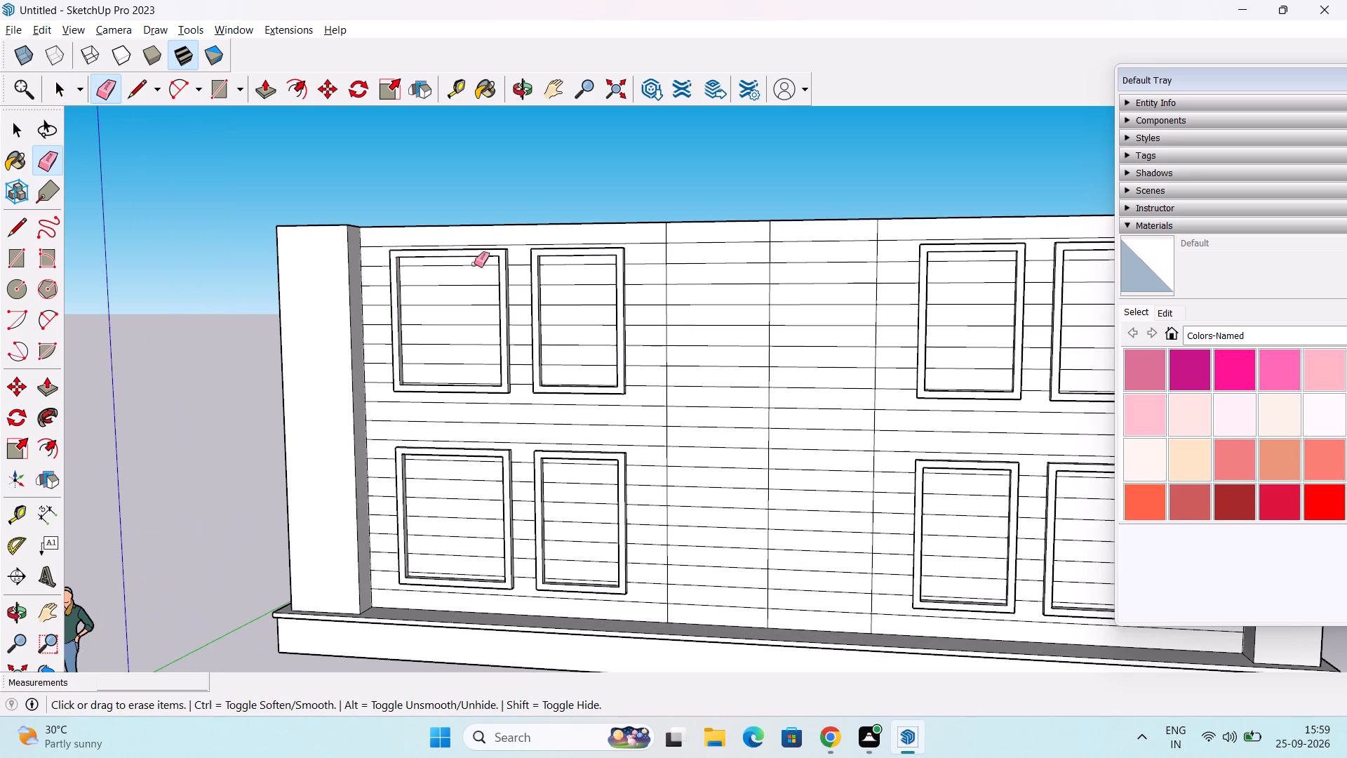
drag(474, 264, 482, 367)
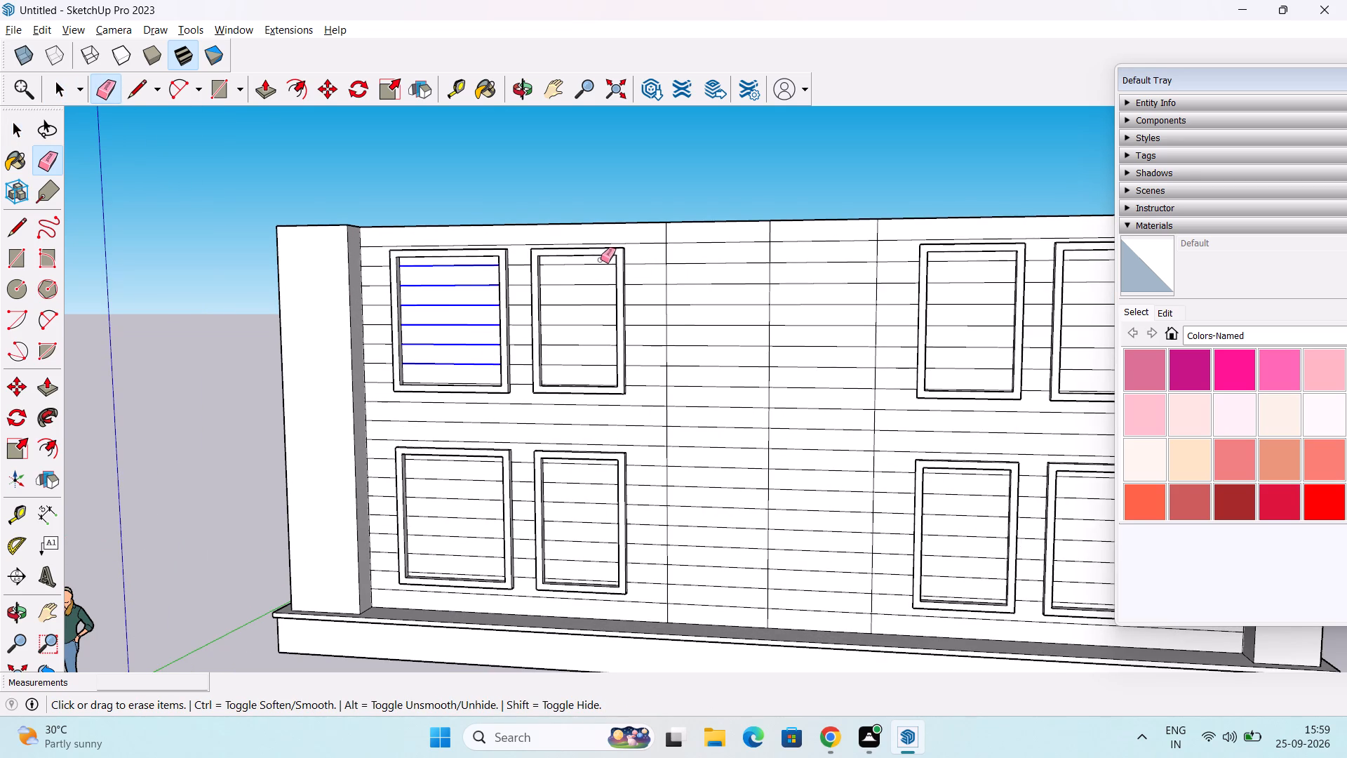
drag(589, 261, 592, 366)
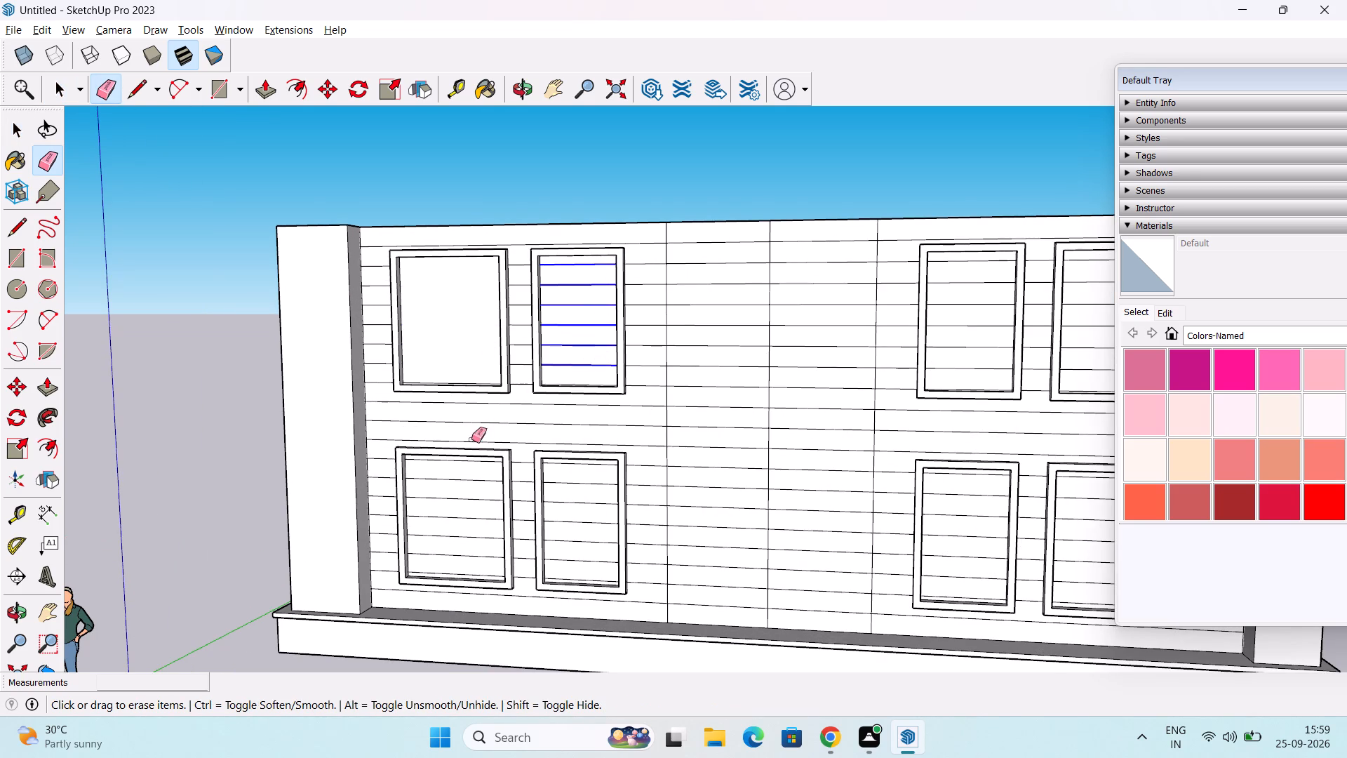
drag(464, 461, 462, 536)
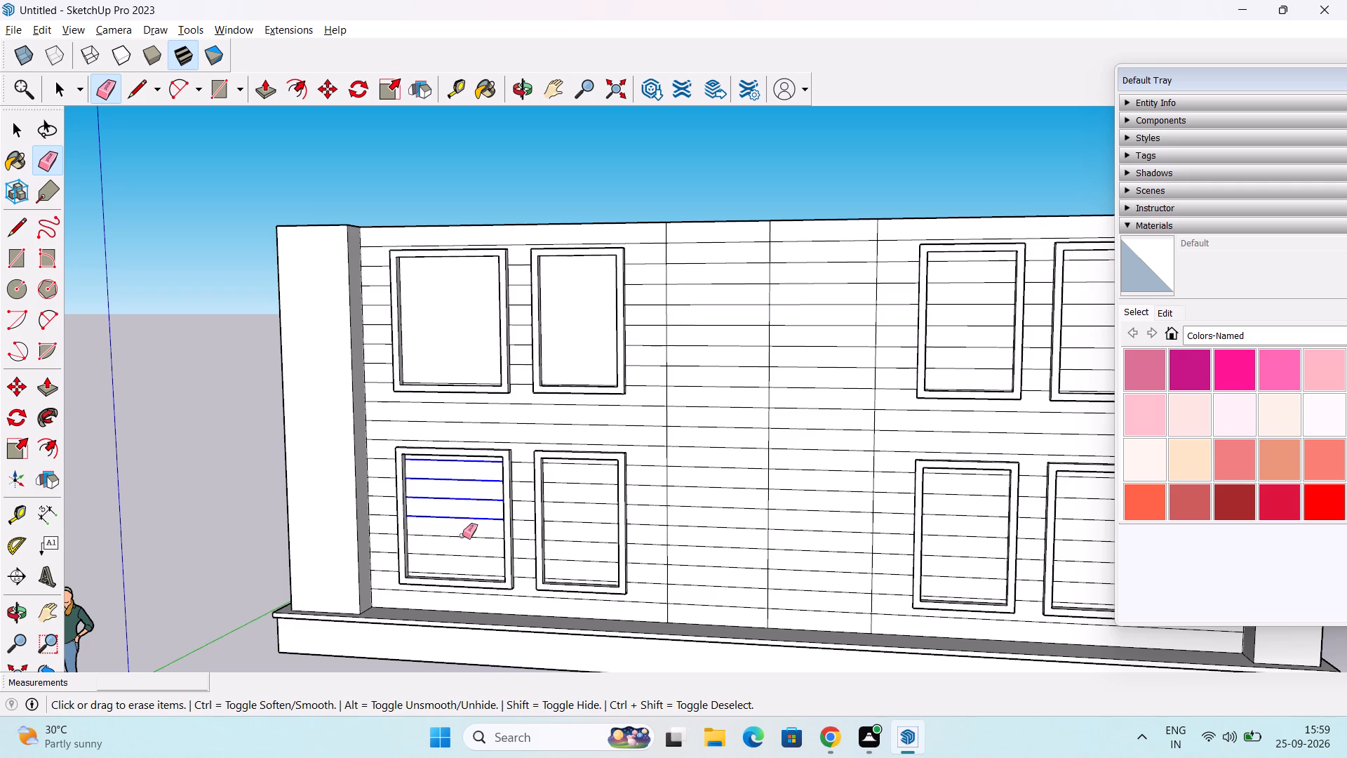
drag(462, 536, 464, 573)
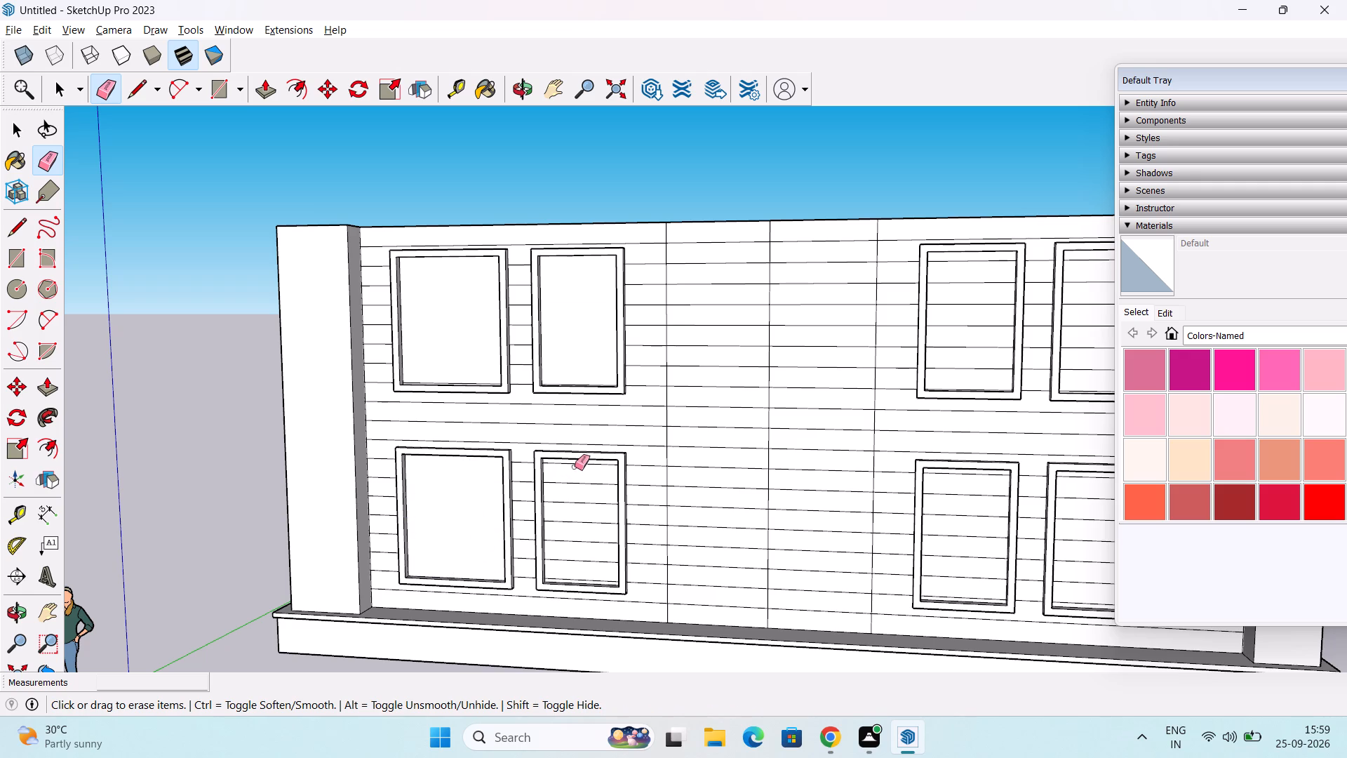
drag(582, 464, 589, 573)
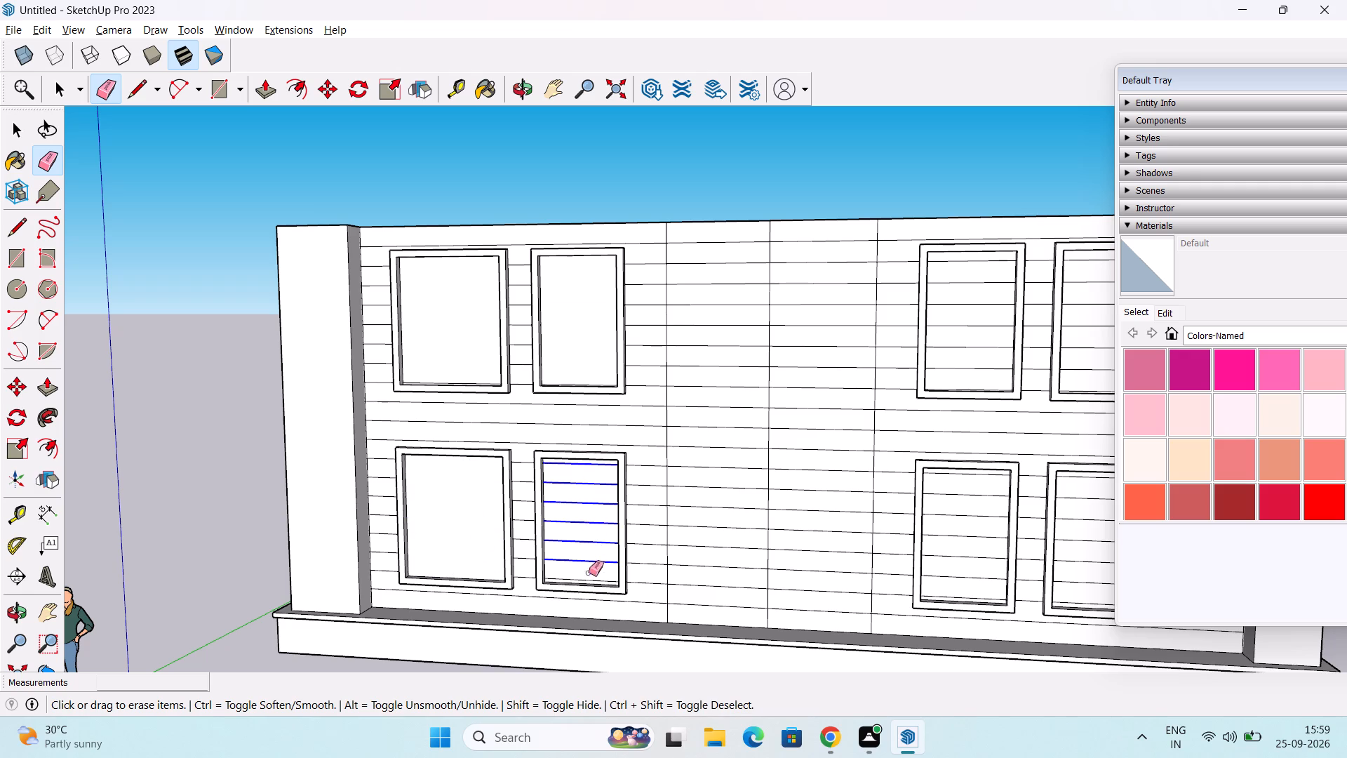
drag(589, 573, 589, 577)
middle_drag(848, 362, 851, 362)
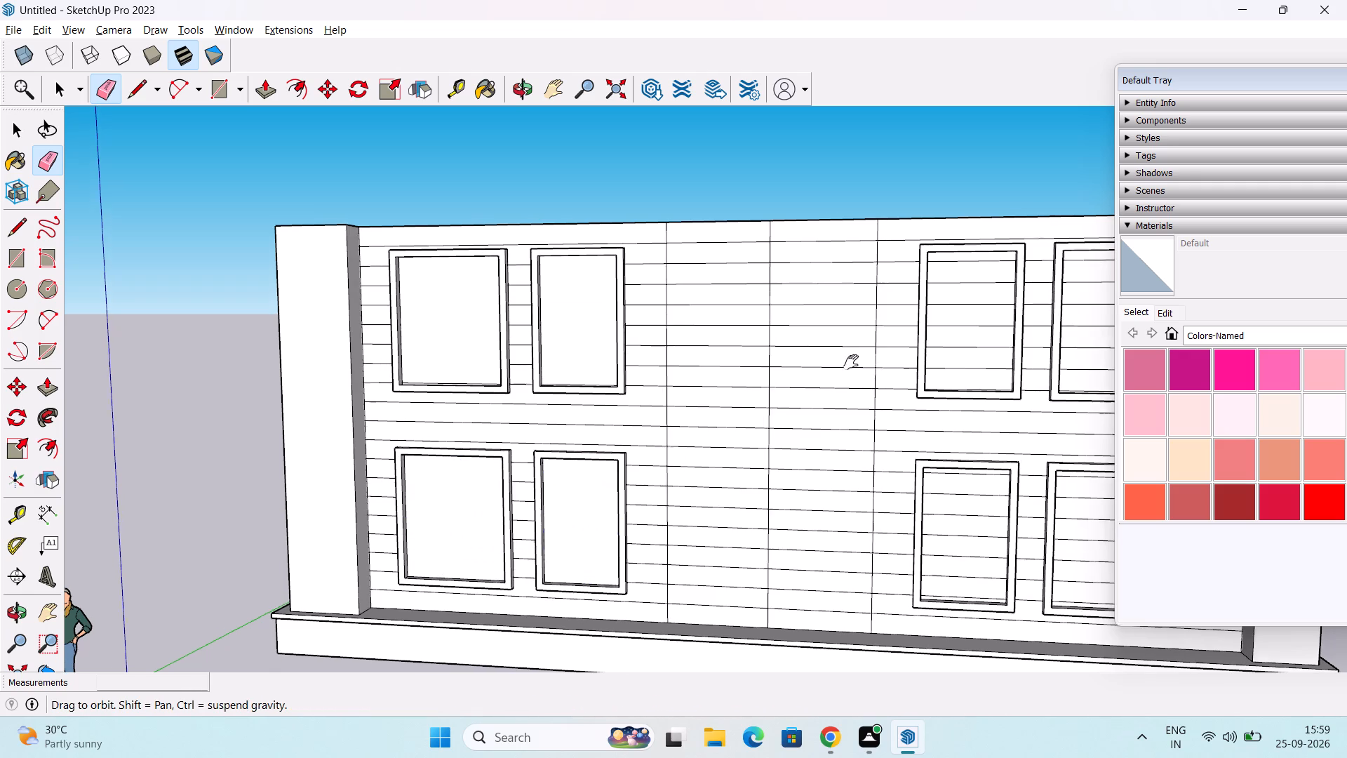
Erase the horizontal lines inside the four window openings on the wall section farthest from the origin.
middle_drag(851, 362, 584, 347)
drag(721, 243, 720, 255)
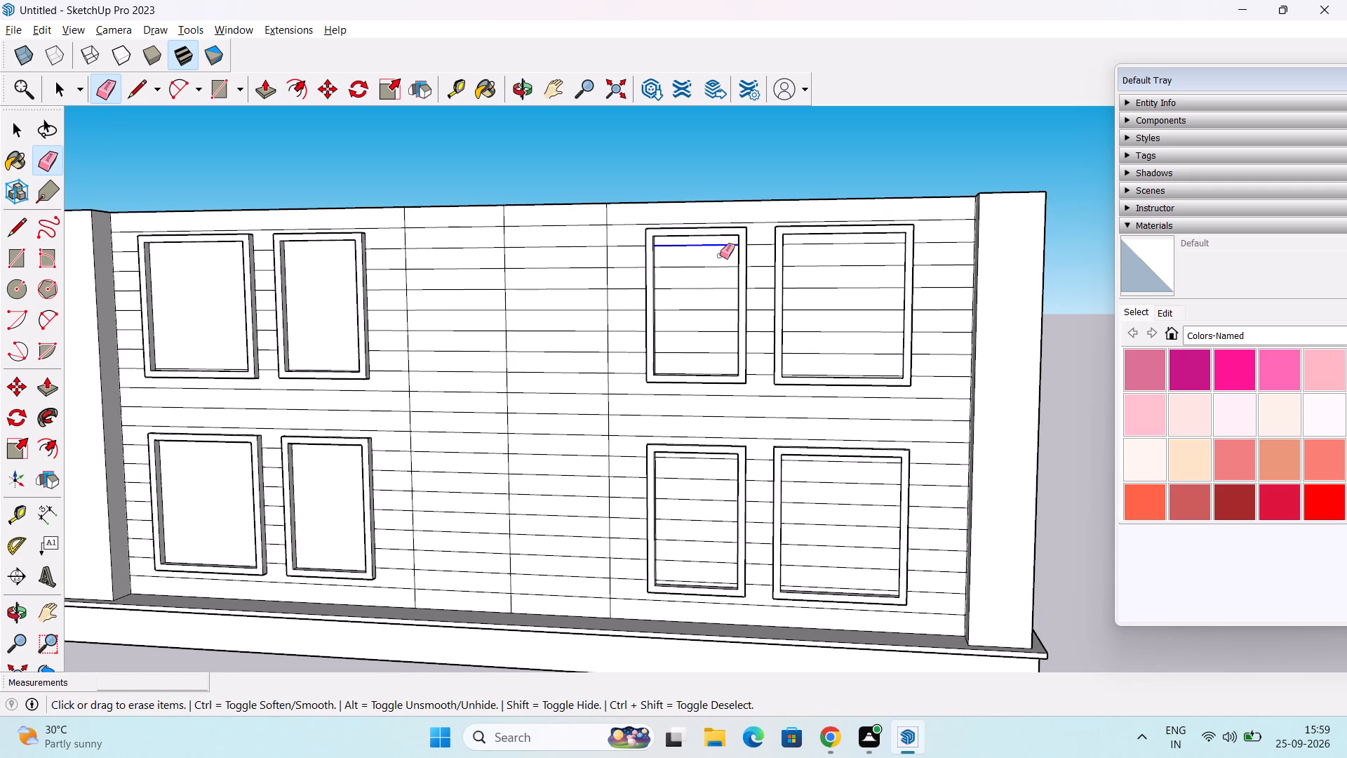
drag(720, 255, 706, 358)
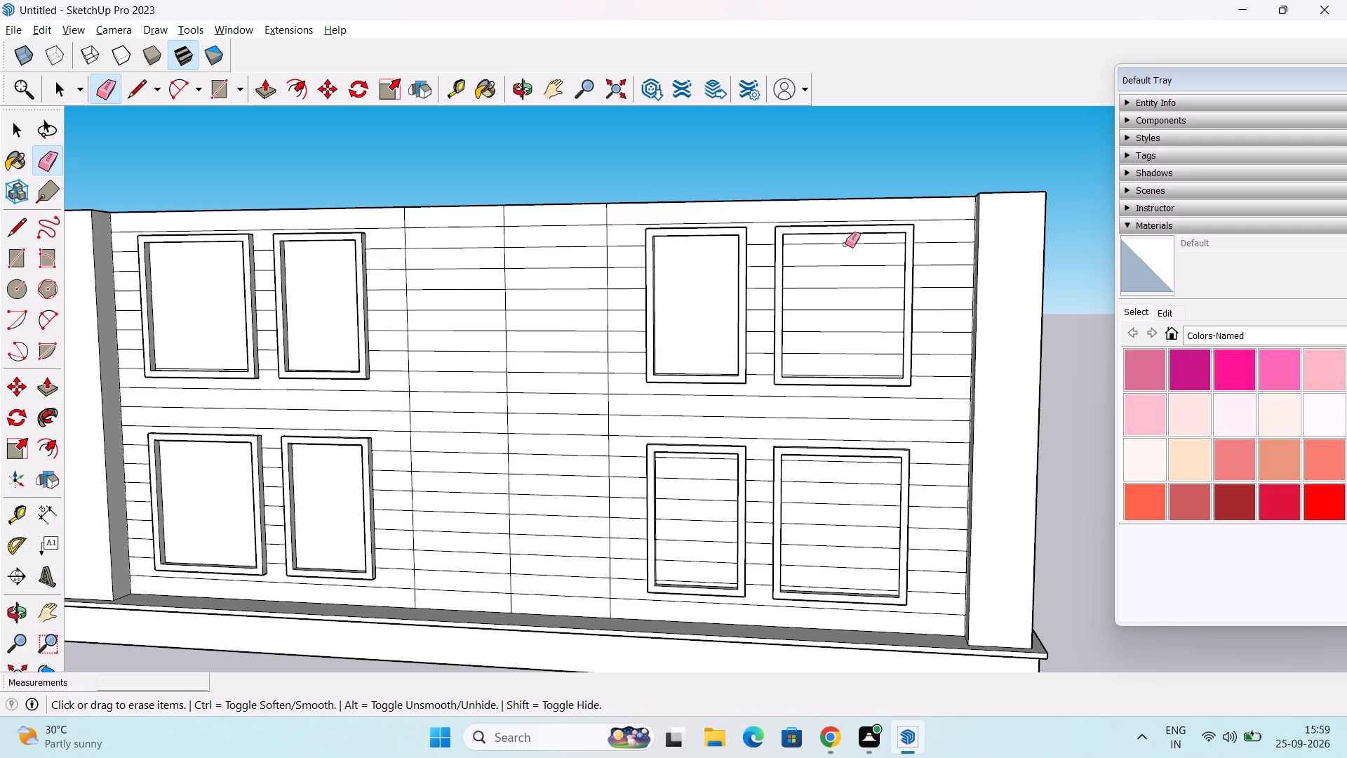
drag(845, 244, 838, 359)
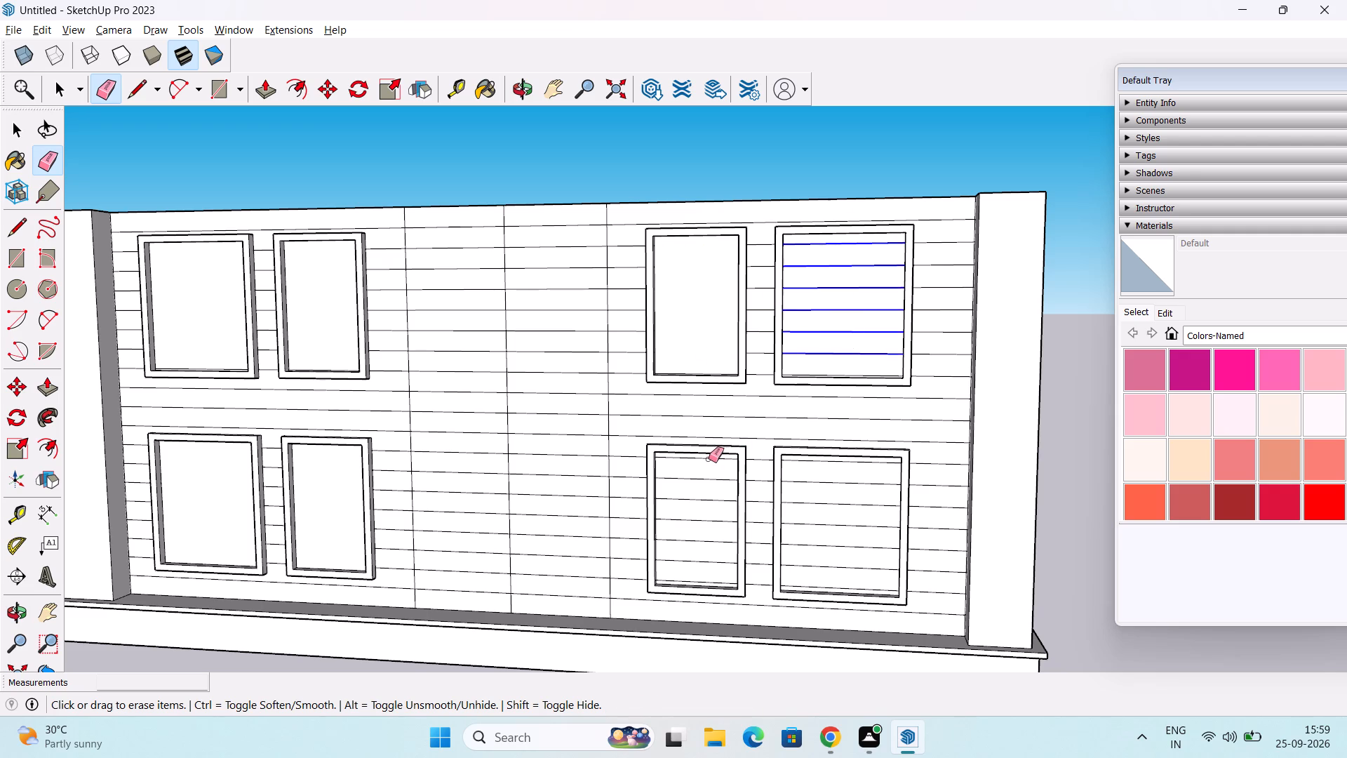
drag(709, 459, 704, 576)
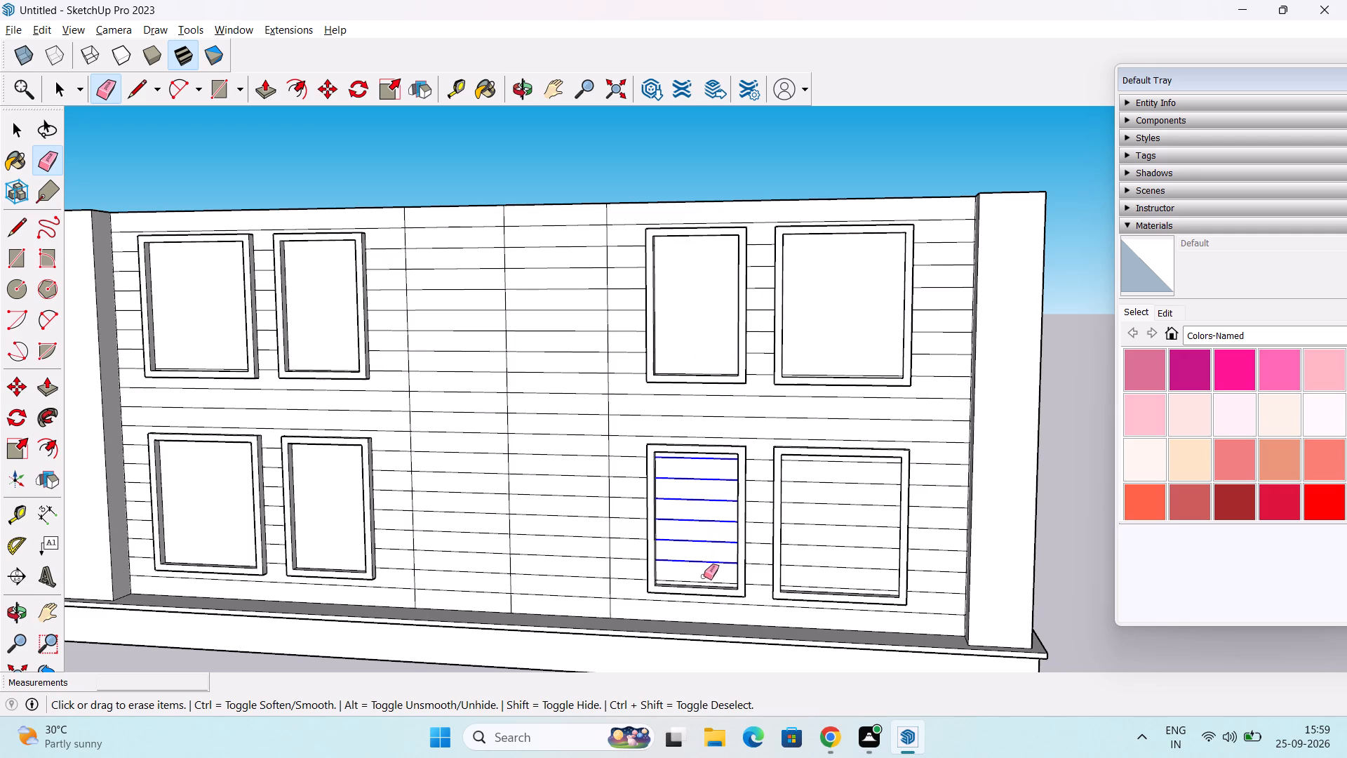
drag(704, 576, 704, 581)
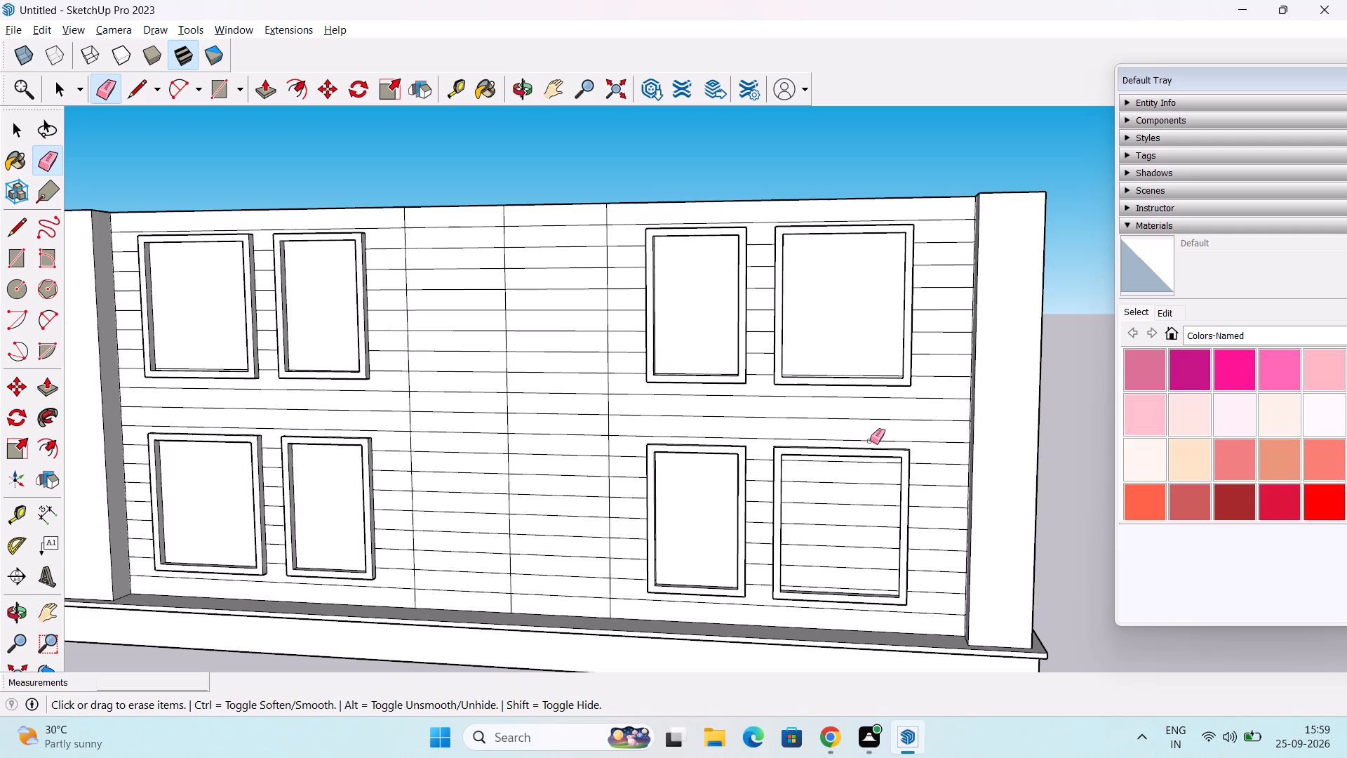
drag(862, 461, 862, 578)
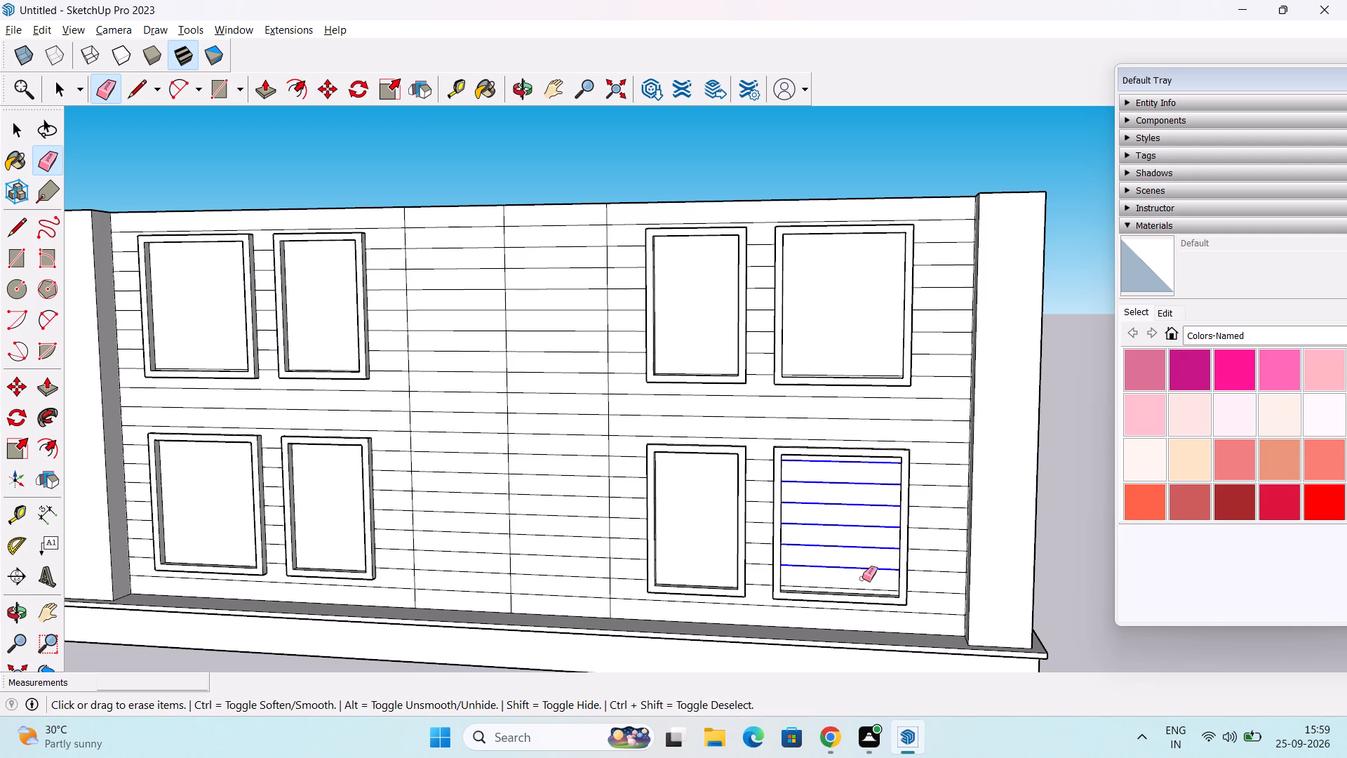
drag(862, 578, 863, 590)
key(space)
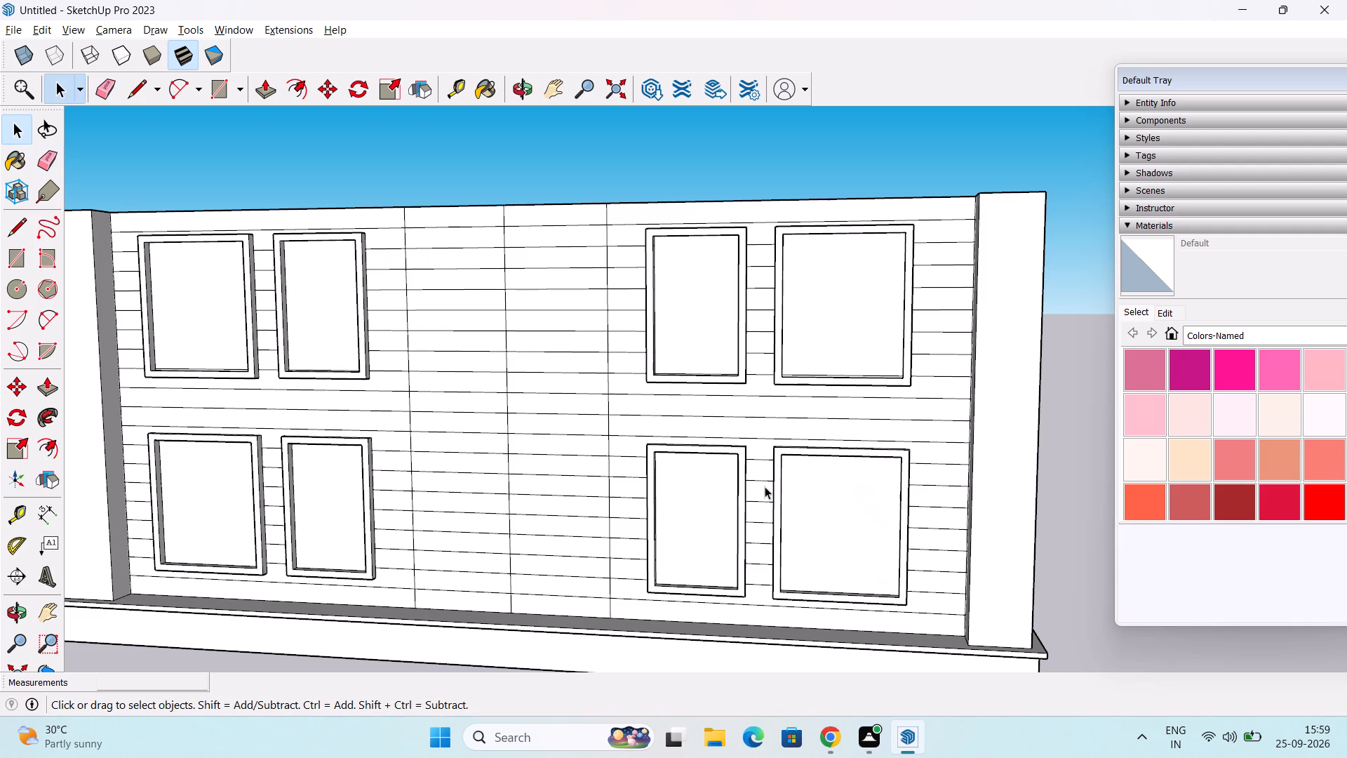
Examine the whole building from the front and corner, checking the cladding lines and cleared window openings.
scroll(758, 474, down, 2)
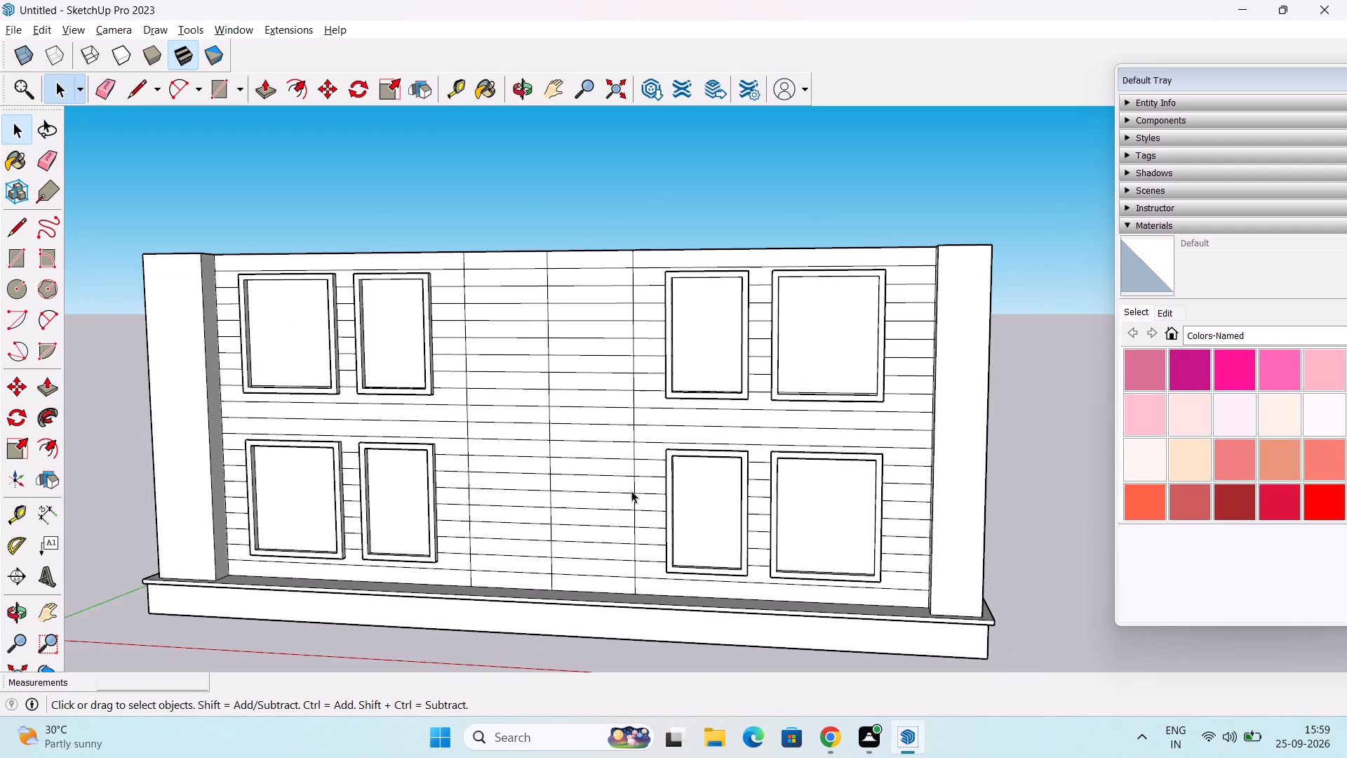
scroll(625, 484, down, 1)
middle_drag(631, 481, 625, 472)
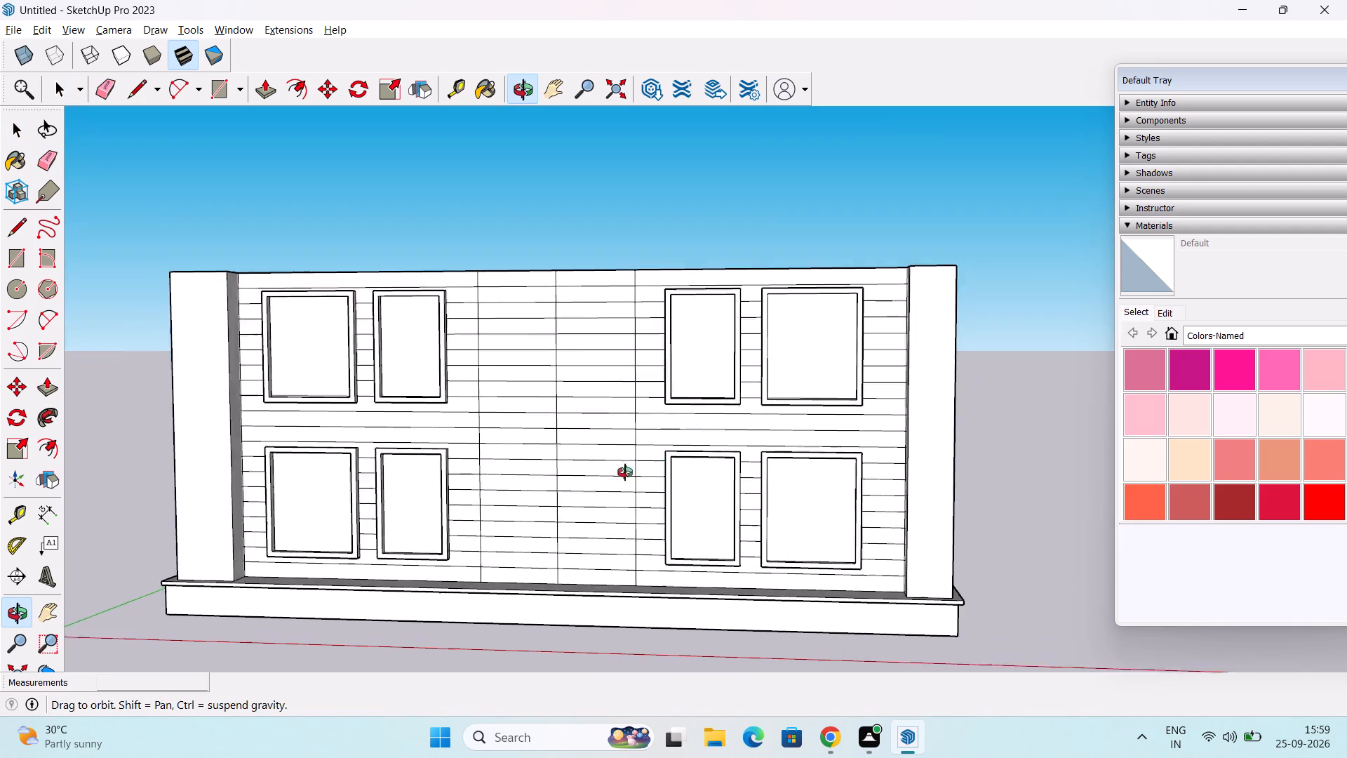
middle_drag(625, 472, 483, 482)
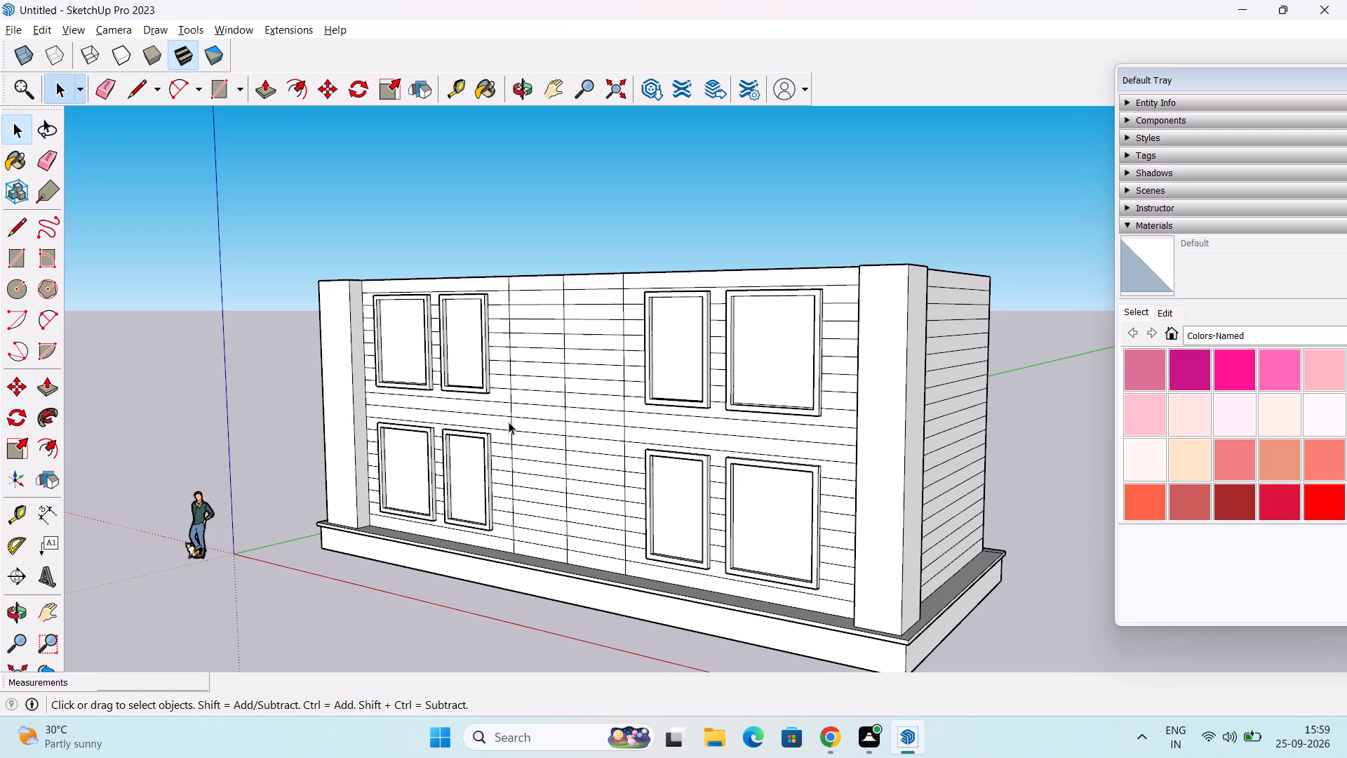
scroll(514, 420, down, 1)
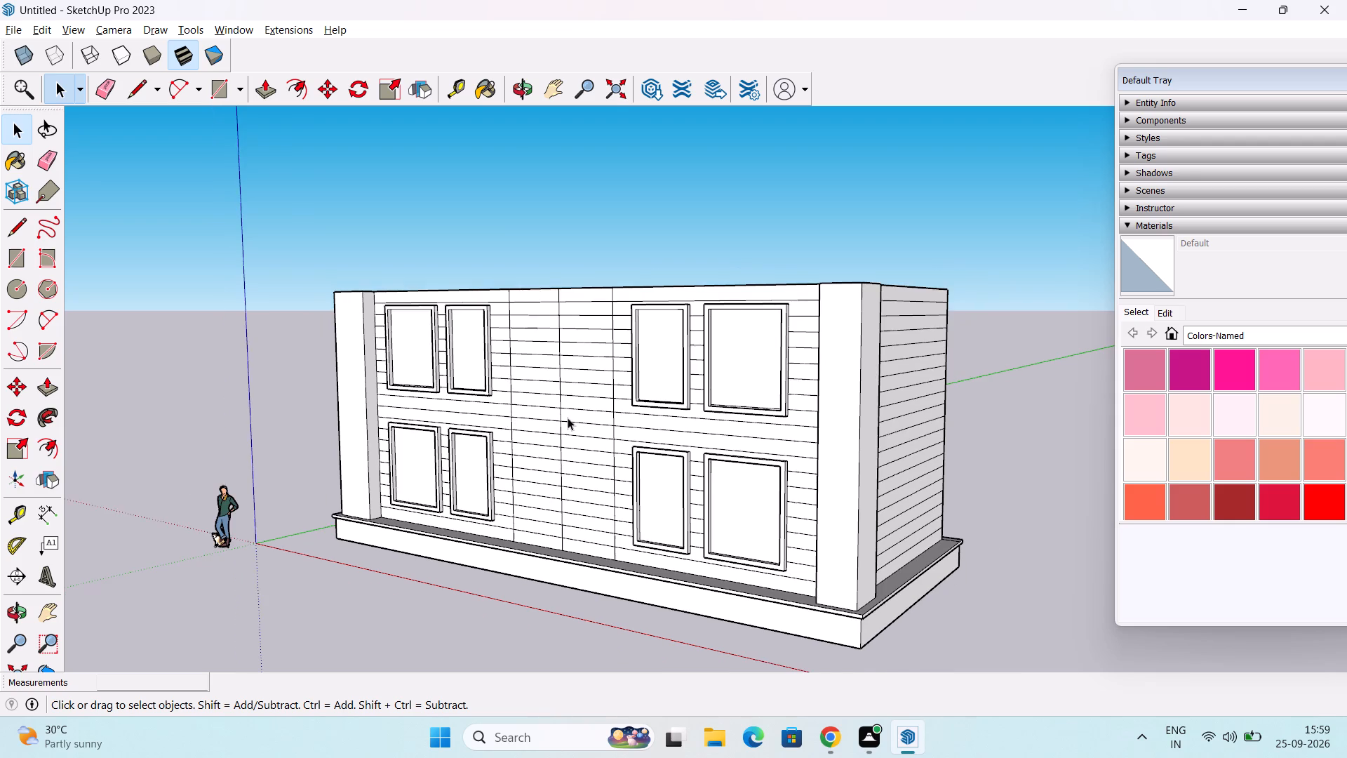
scroll(568, 418, down, 2)
scroll(578, 422, up, 1)
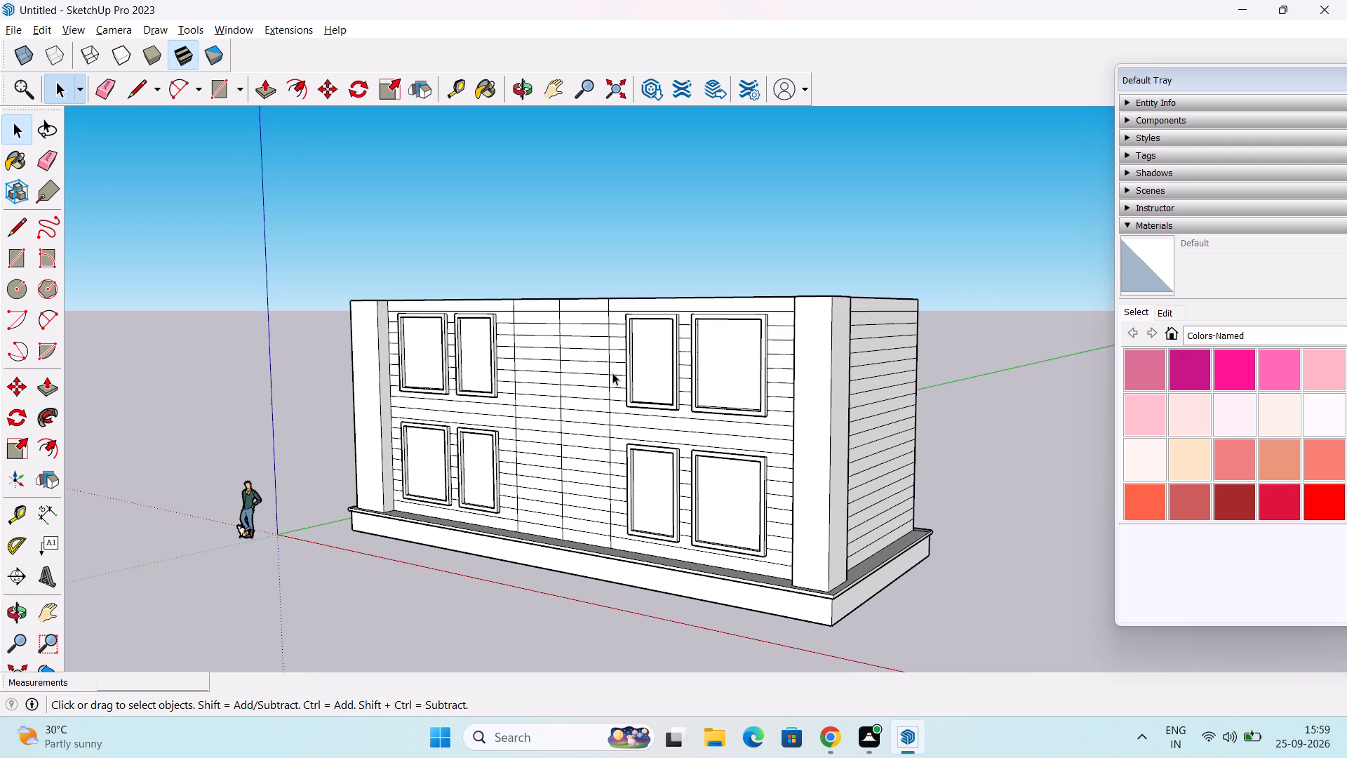
middle_drag(699, 461, 692, 510)
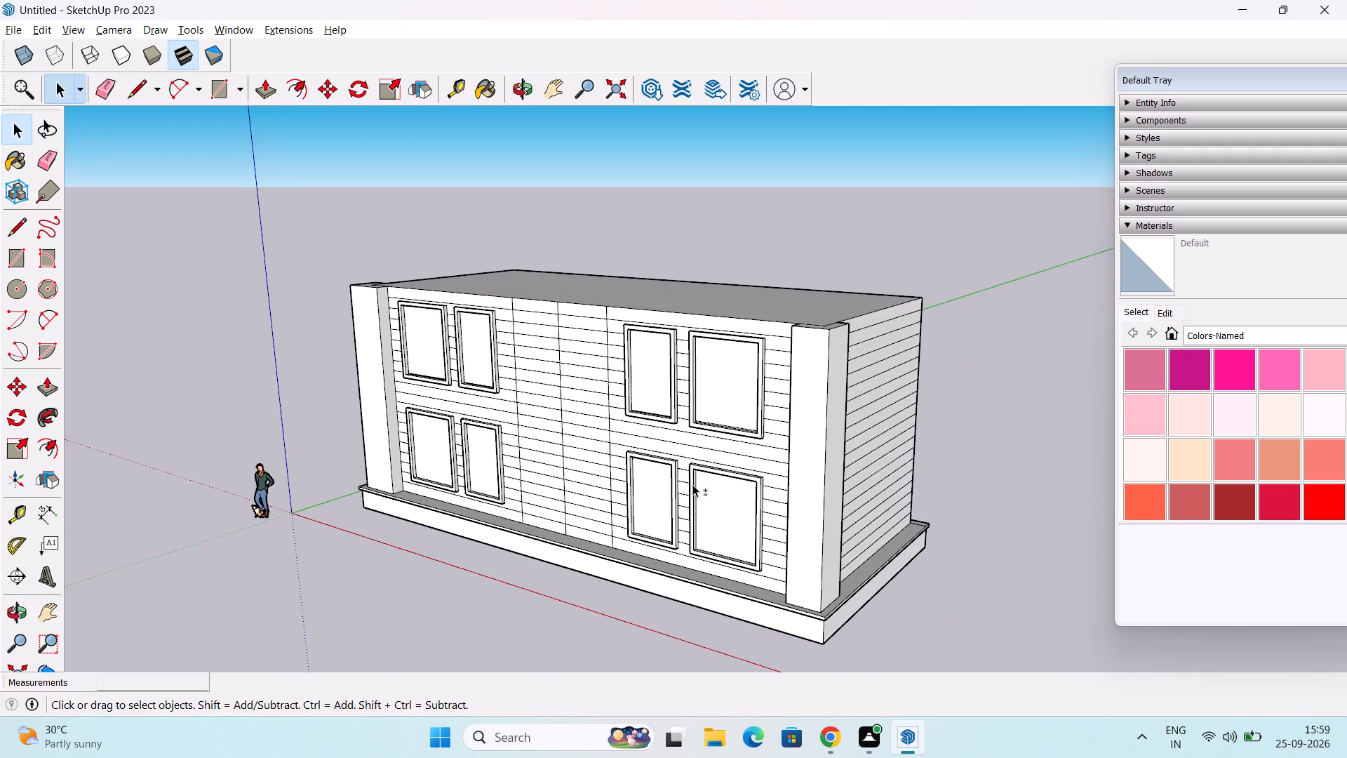
shift+middle_drag(692, 484, 624, 468)
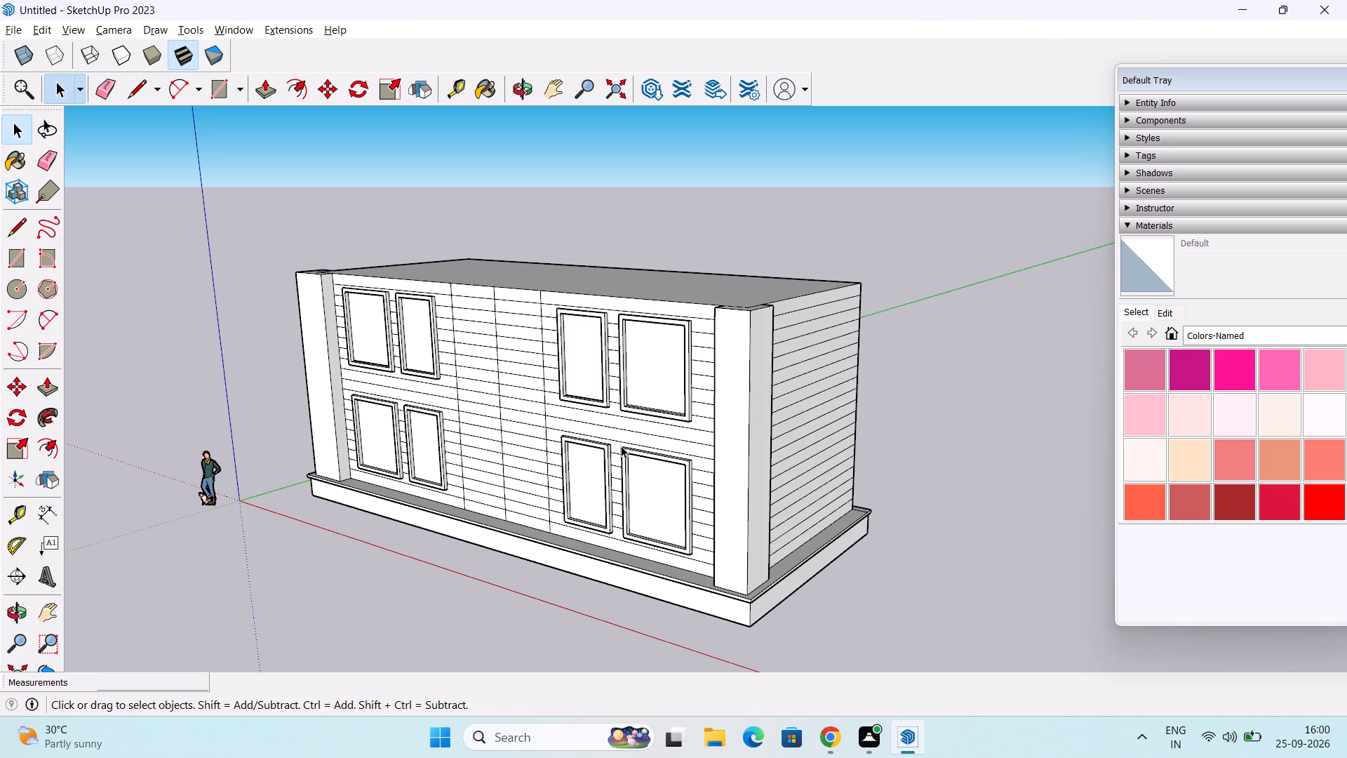
Delete the short segment of the middle vertical line between the upper and lower window rows.
scroll(622, 441, up, 4)
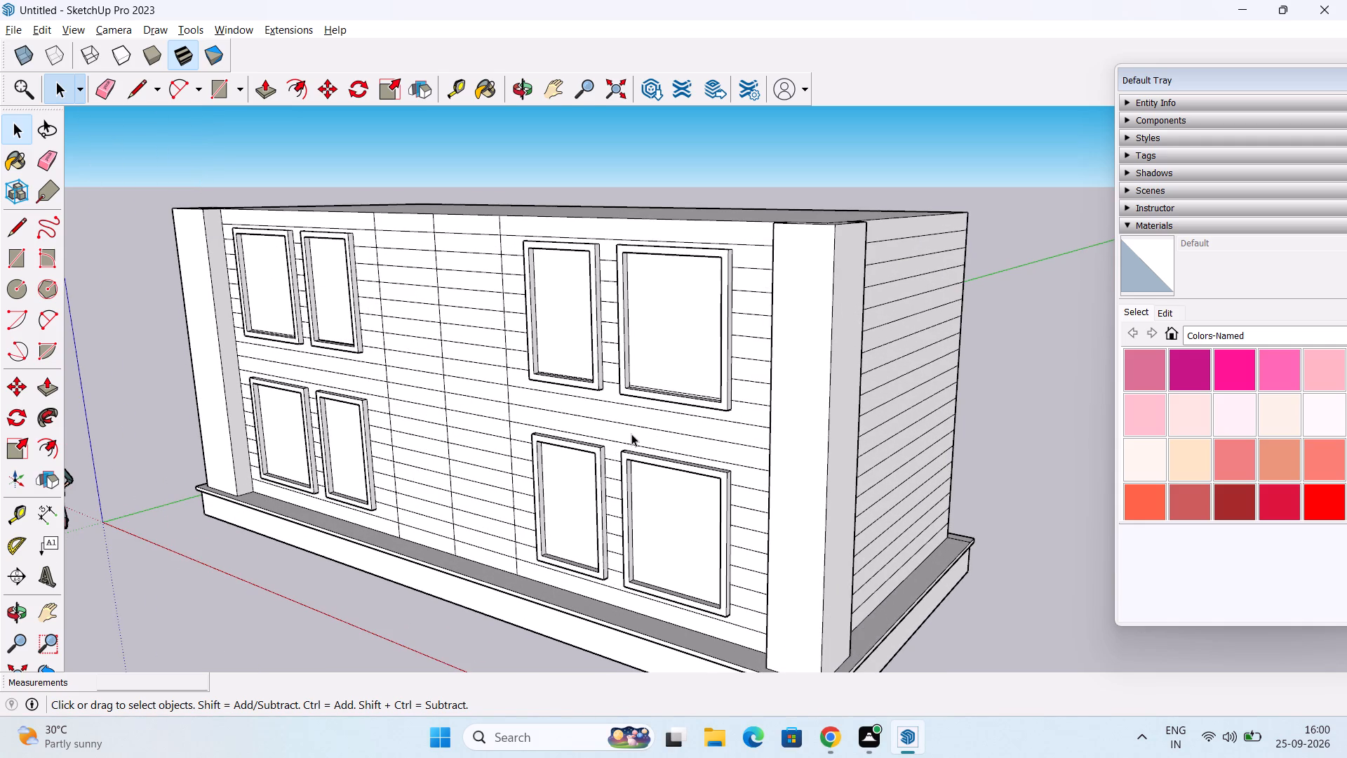
click(442, 383)
key(Delete)
Draw a door rectangle about 8' 7" high and 6' 4" wide at the wall's base, between the lower windows.
scroll(434, 399, up, 1)
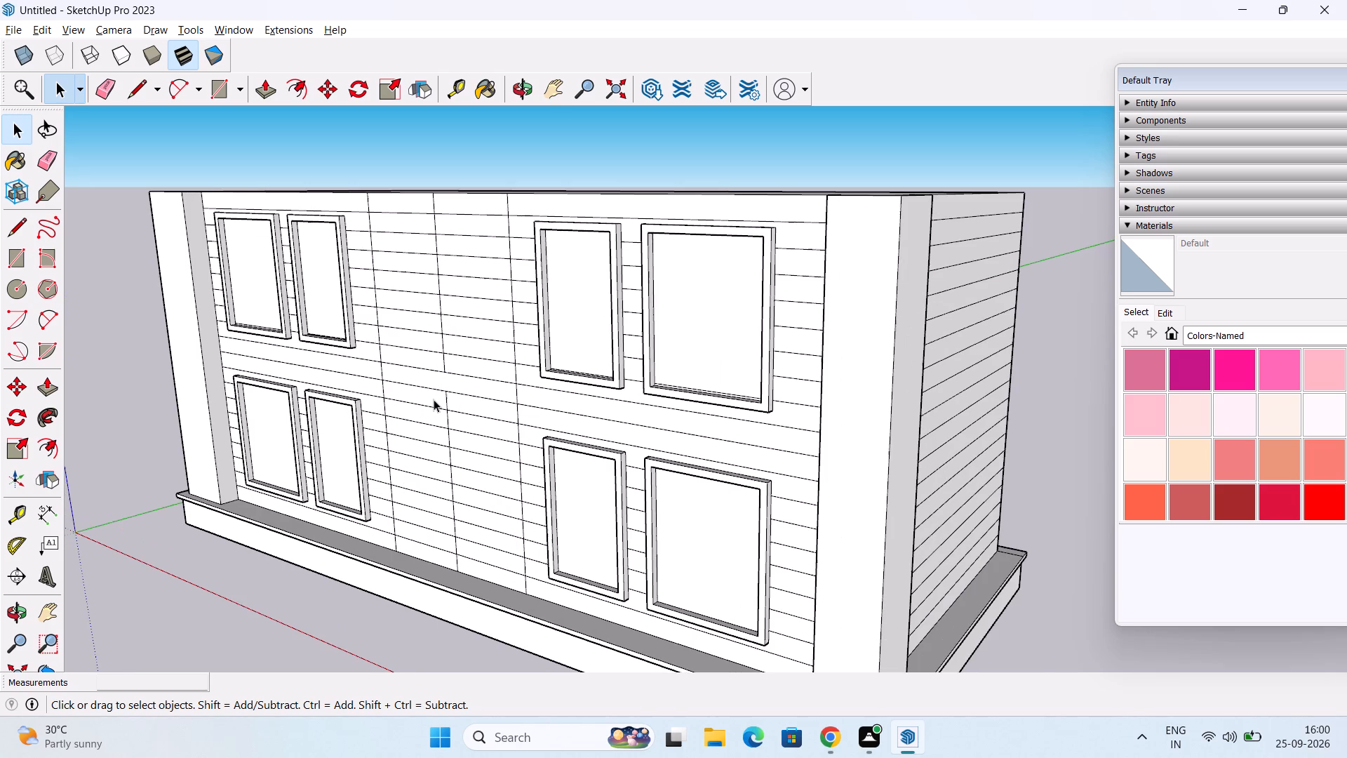
scroll(434, 399, up, 1)
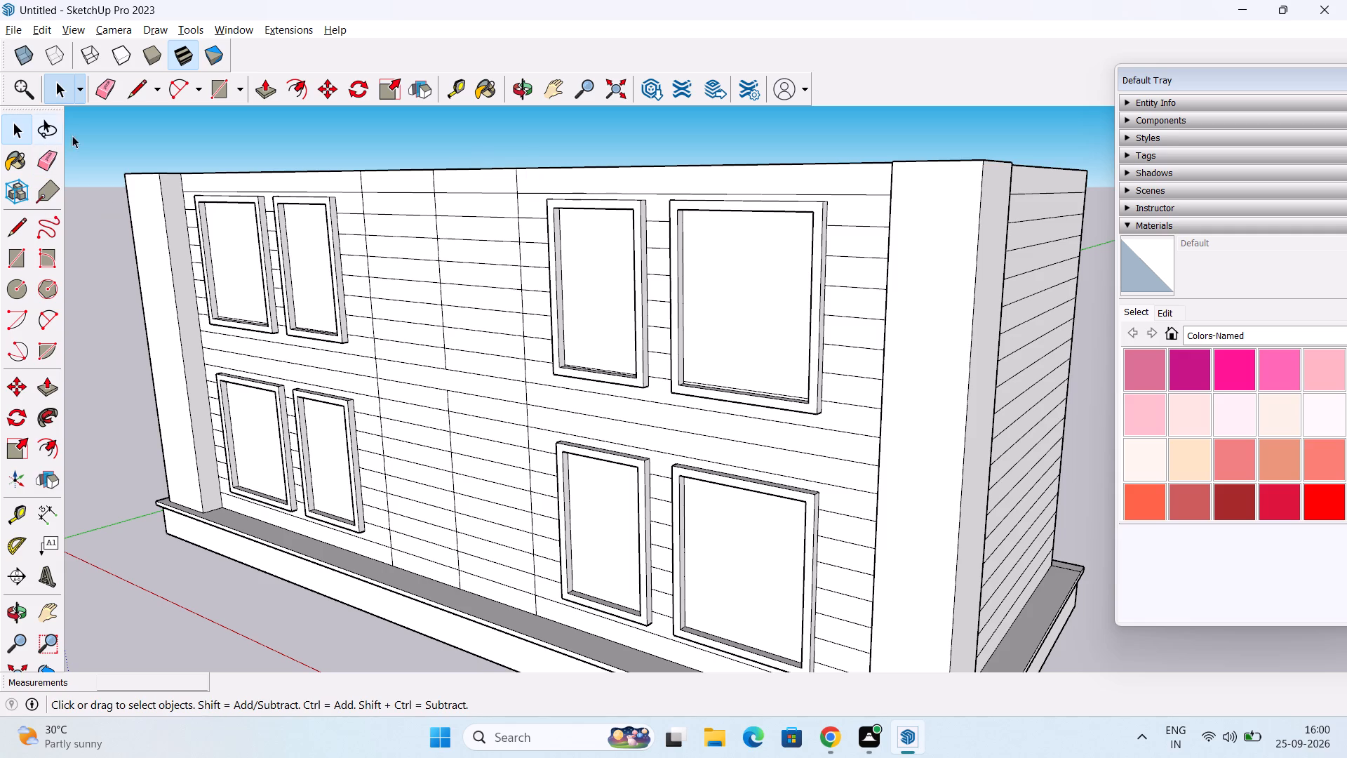
middle_drag(509, 420, 659, 319)
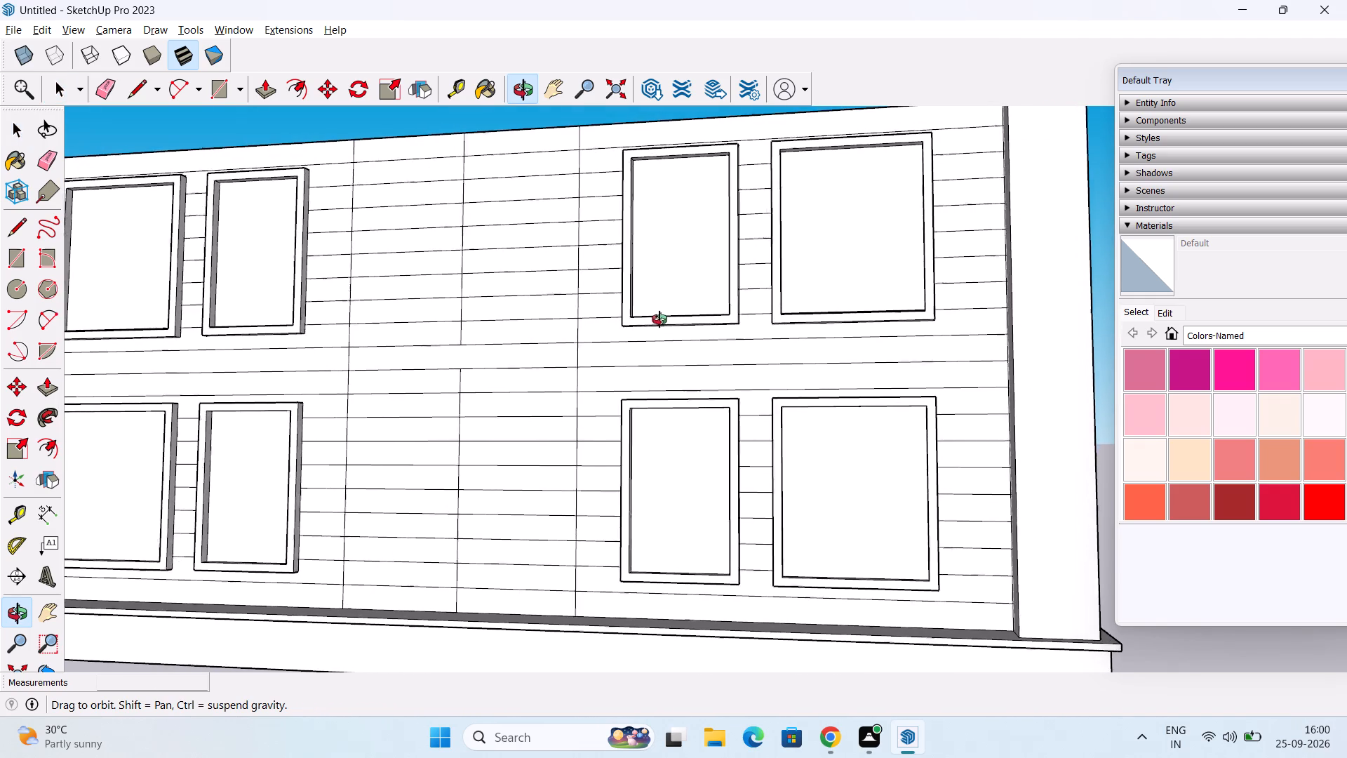
middle_drag(659, 319, 660, 319)
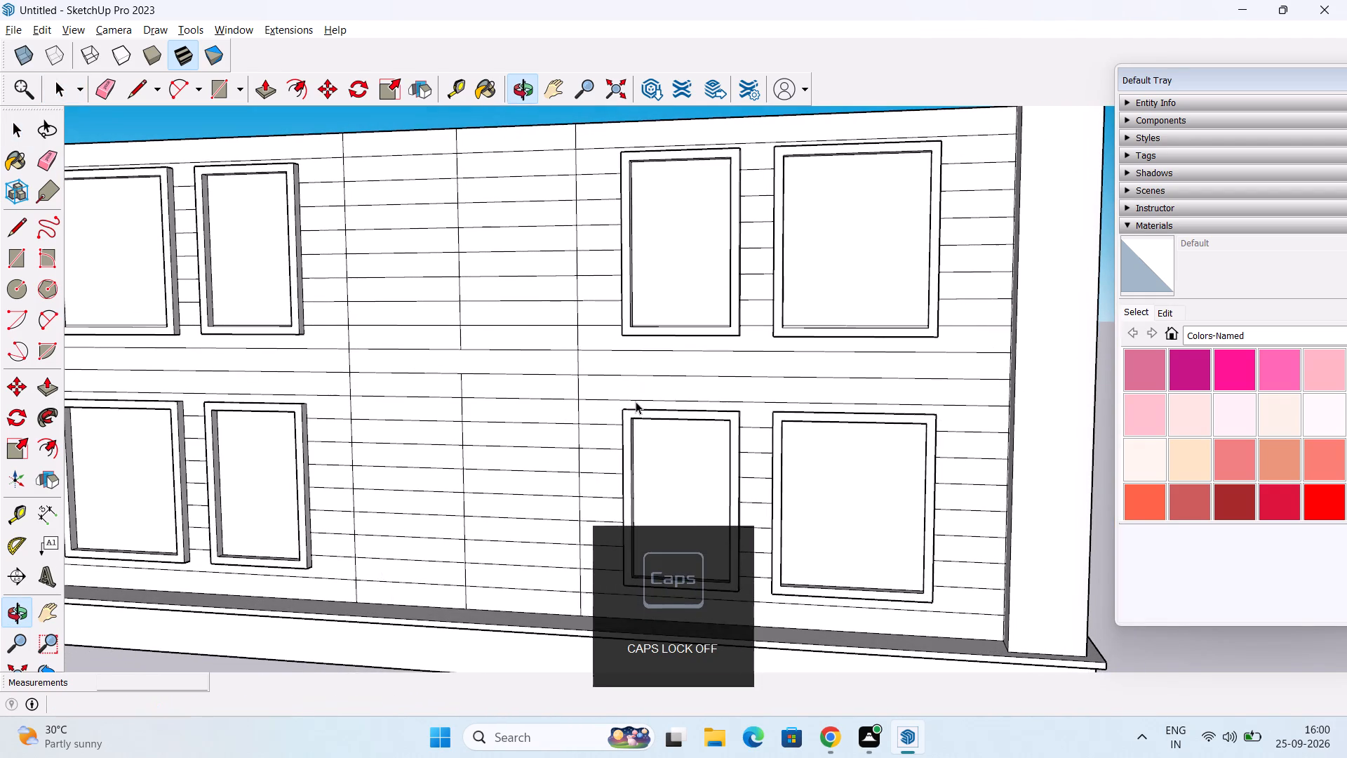
shift+middle_drag(636, 399, 648, 381)
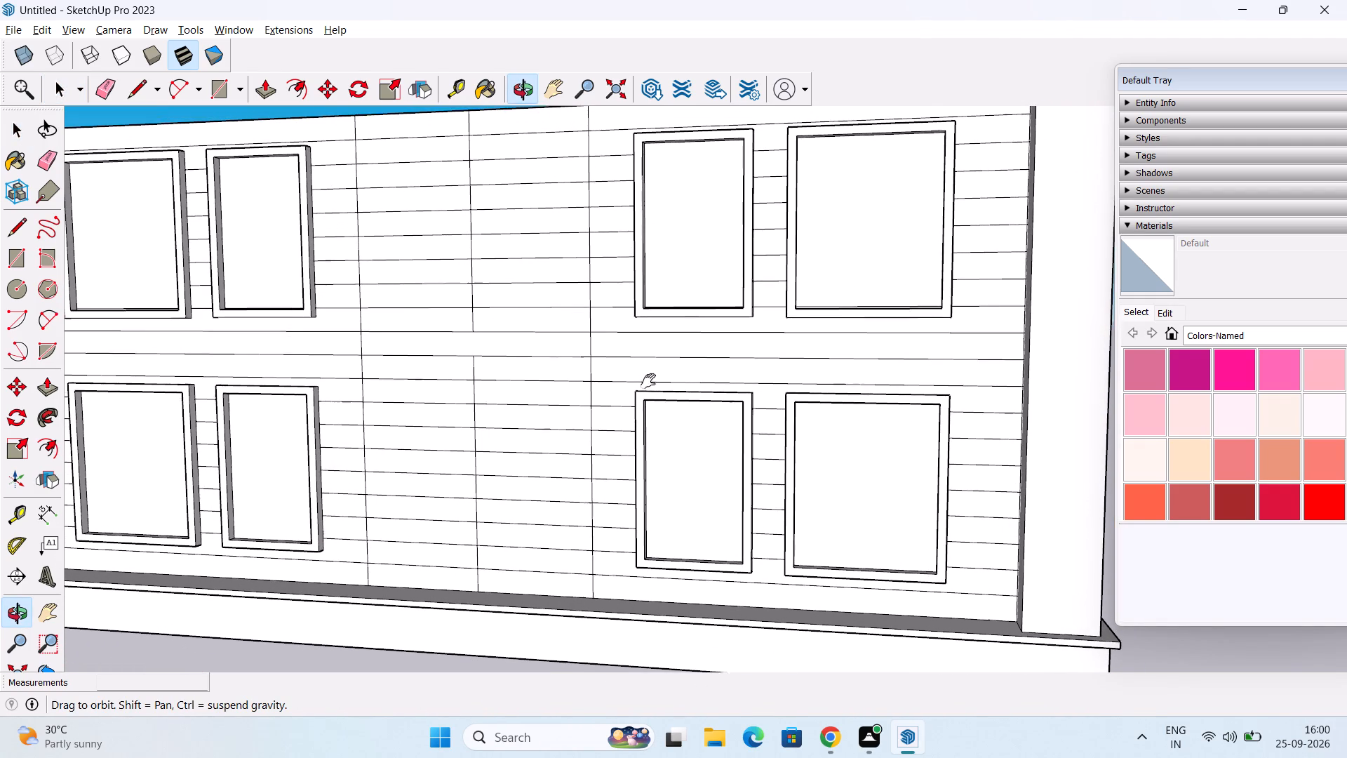
shift+middle_drag(648, 381, 648, 382)
click(14, 262)
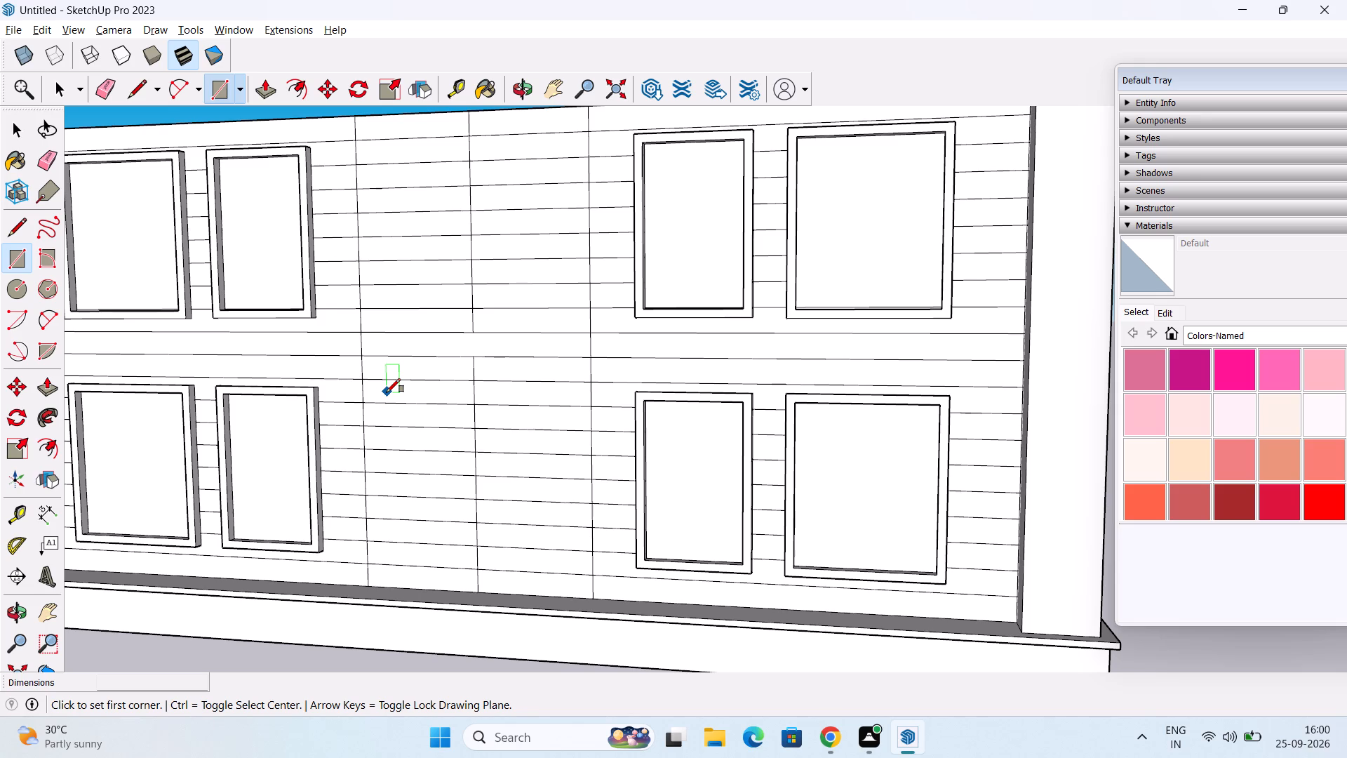
middle_drag(396, 392, 462, 399)
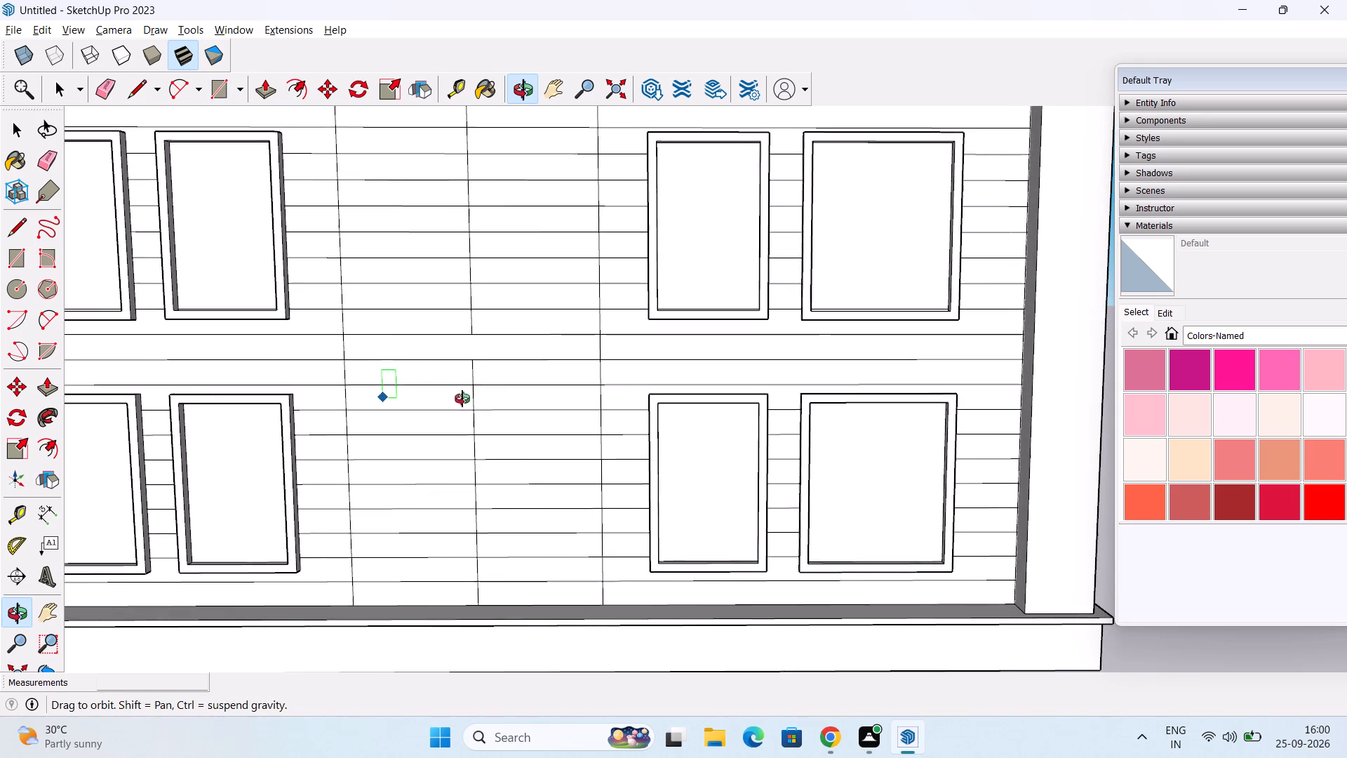
middle_drag(462, 399, 462, 399)
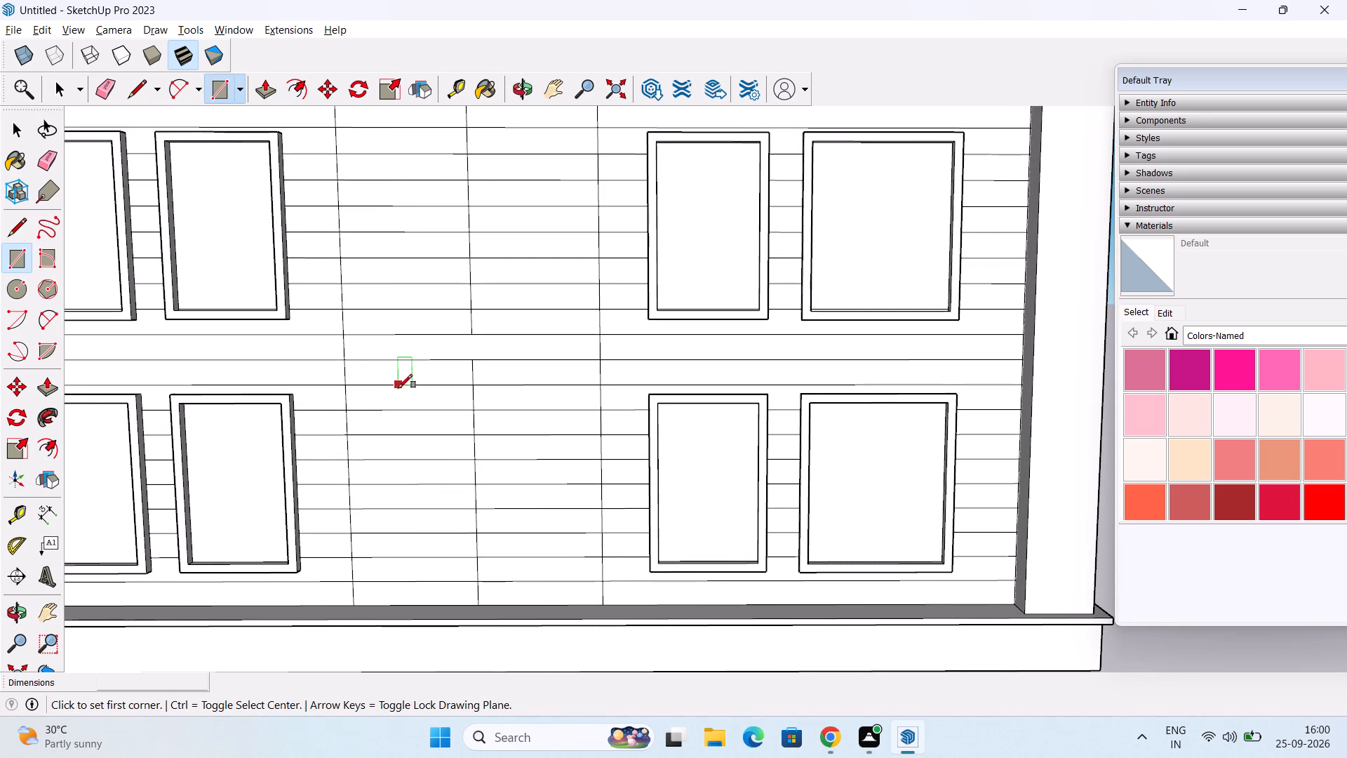
click(390, 392)
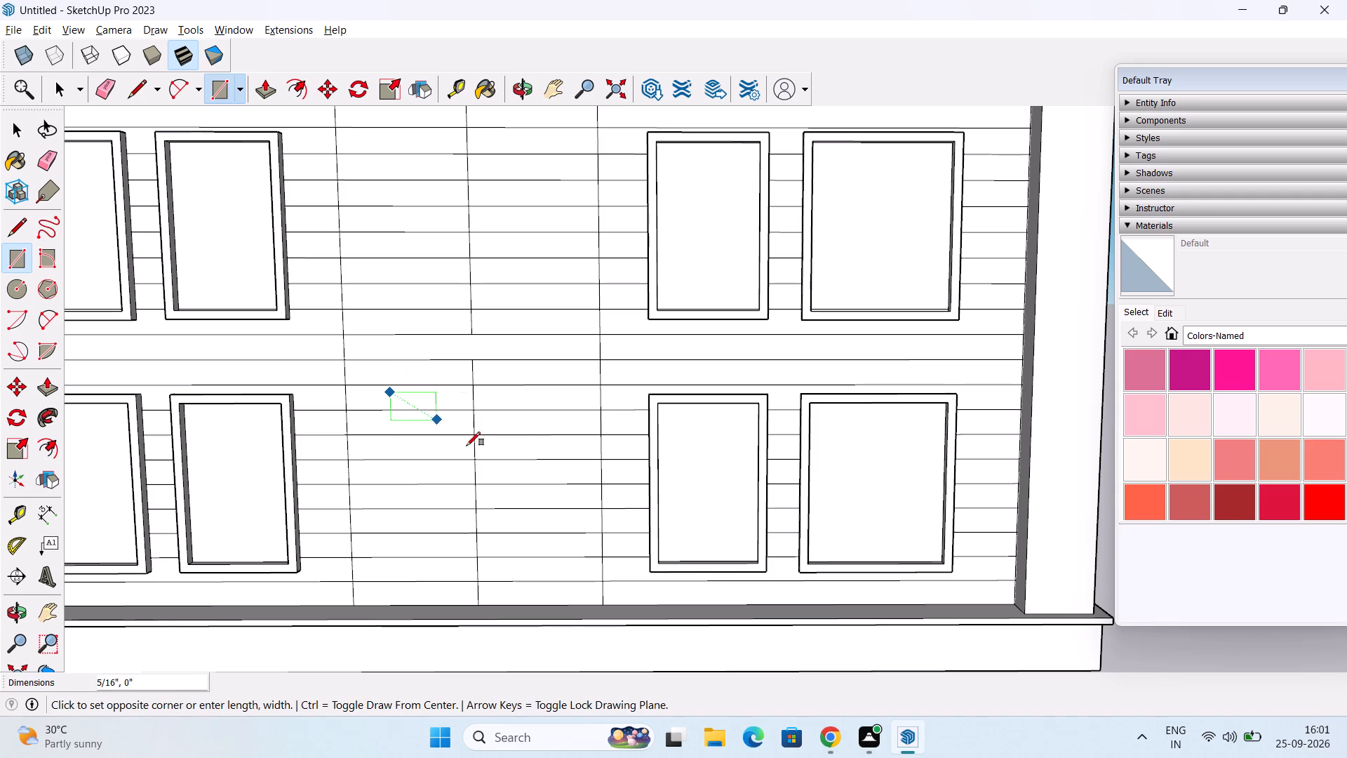
click(556, 590)
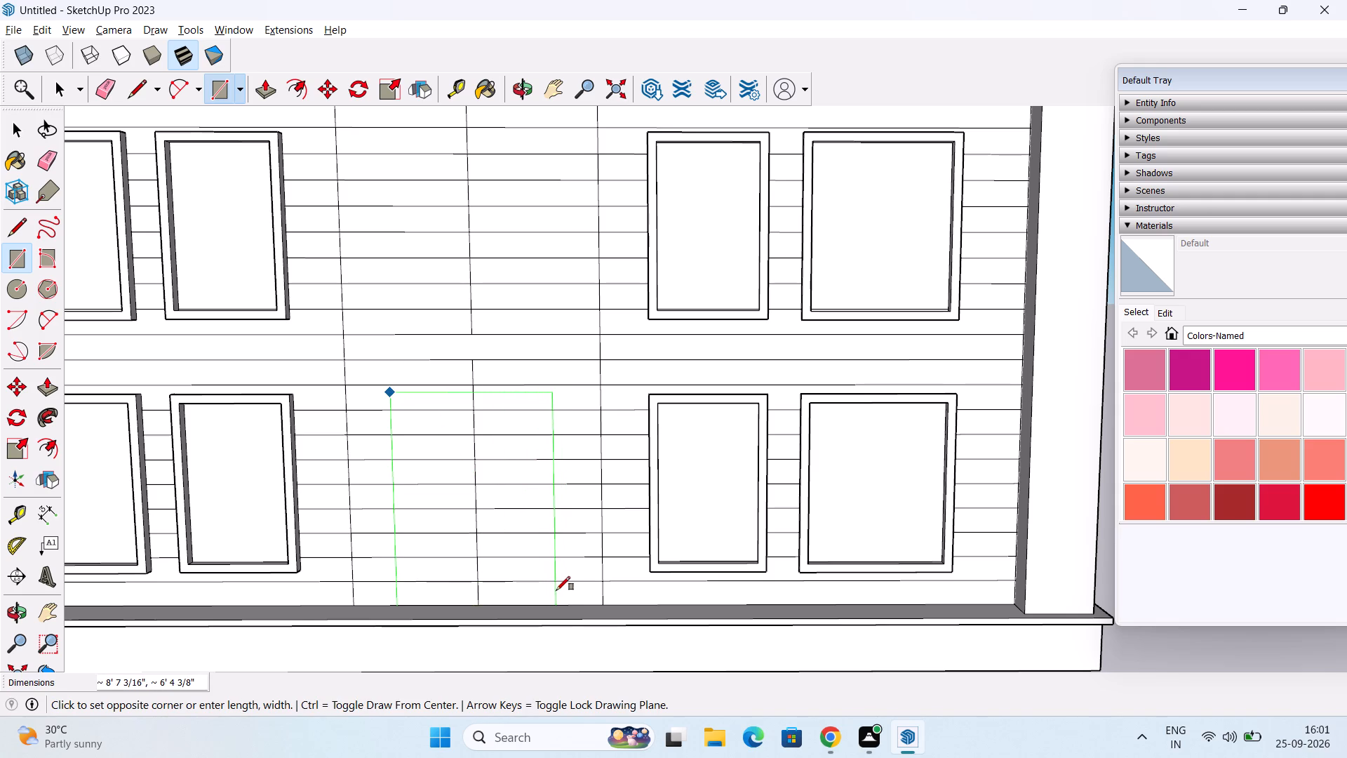
scroll(577, 528, down, 1)
key(space)
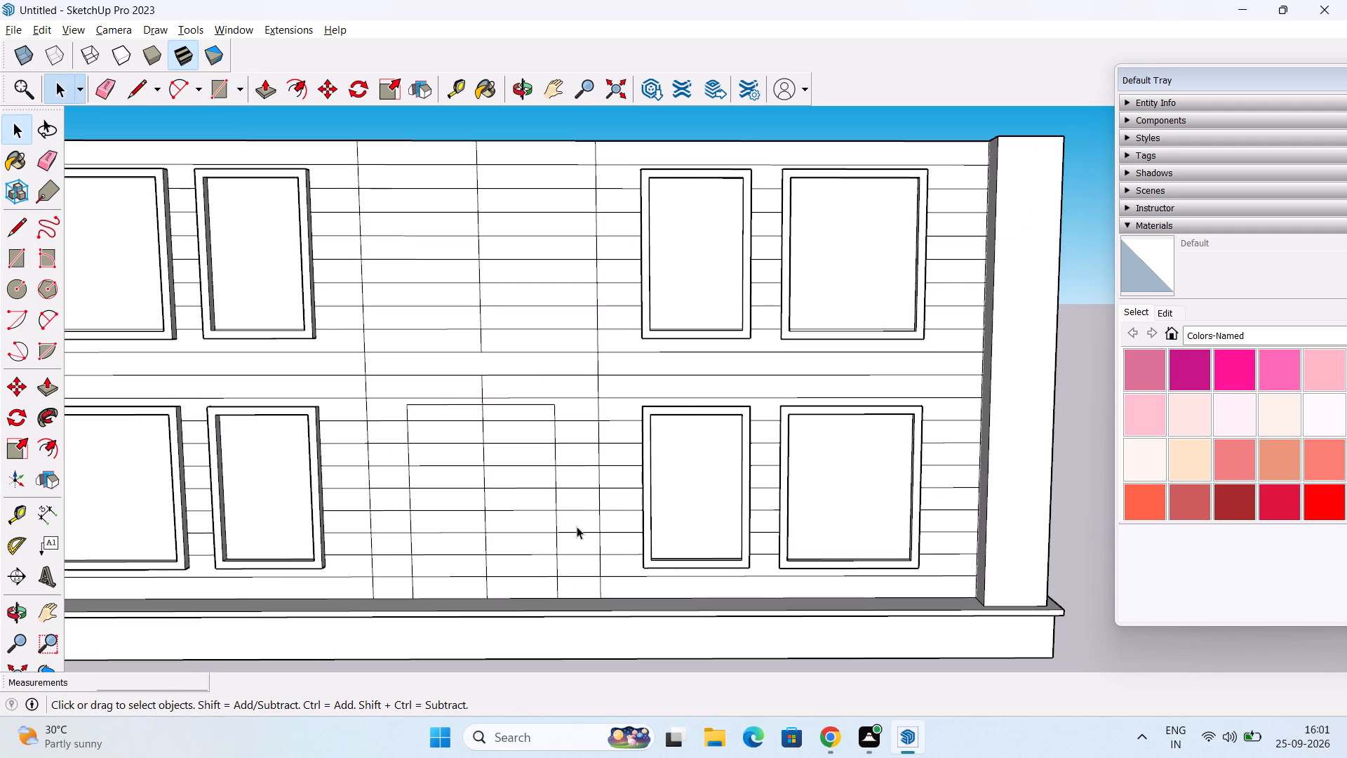
Erase the horizontal cladding lines and the vertical centre line inside the door rectangle.
middle_drag(577, 526, 532, 534)
key(e)
drag(506, 413, 509, 477)
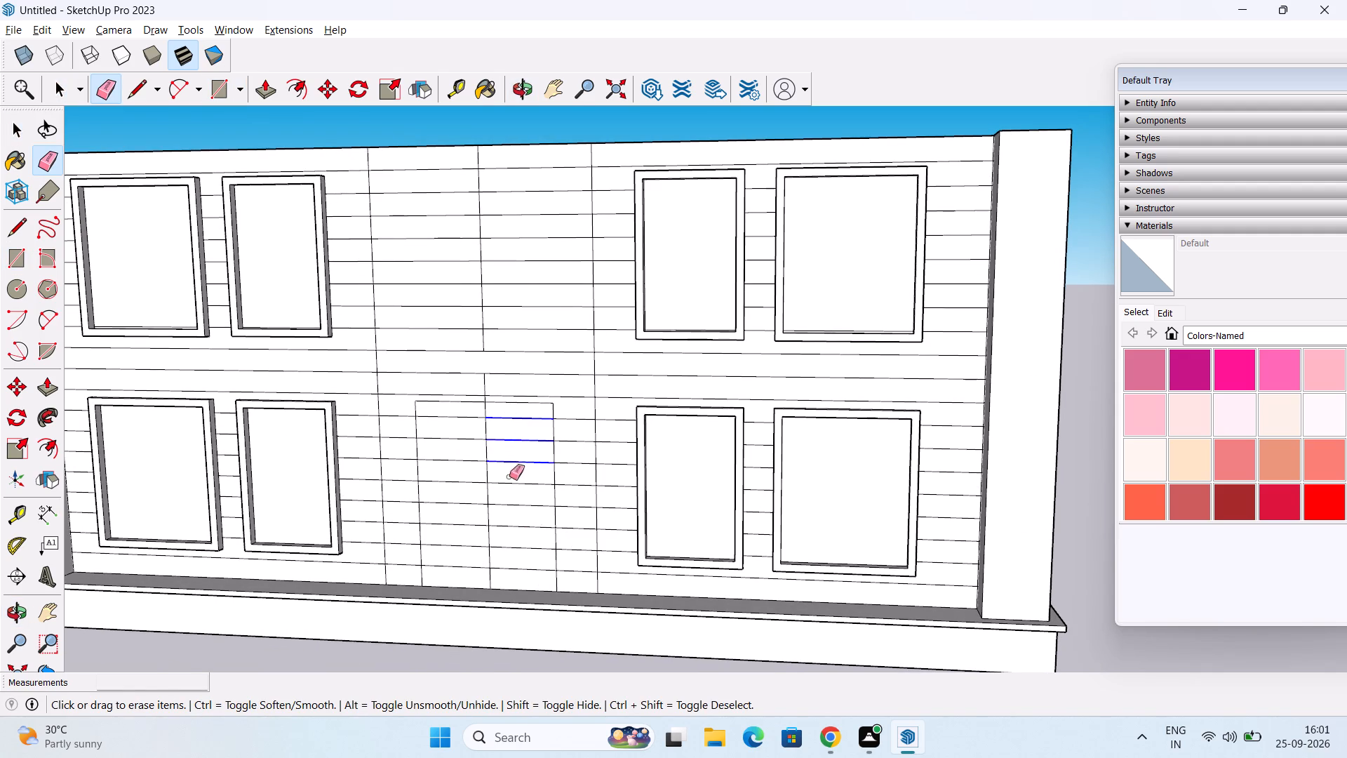
drag(509, 477, 519, 572)
drag(468, 411, 469, 418)
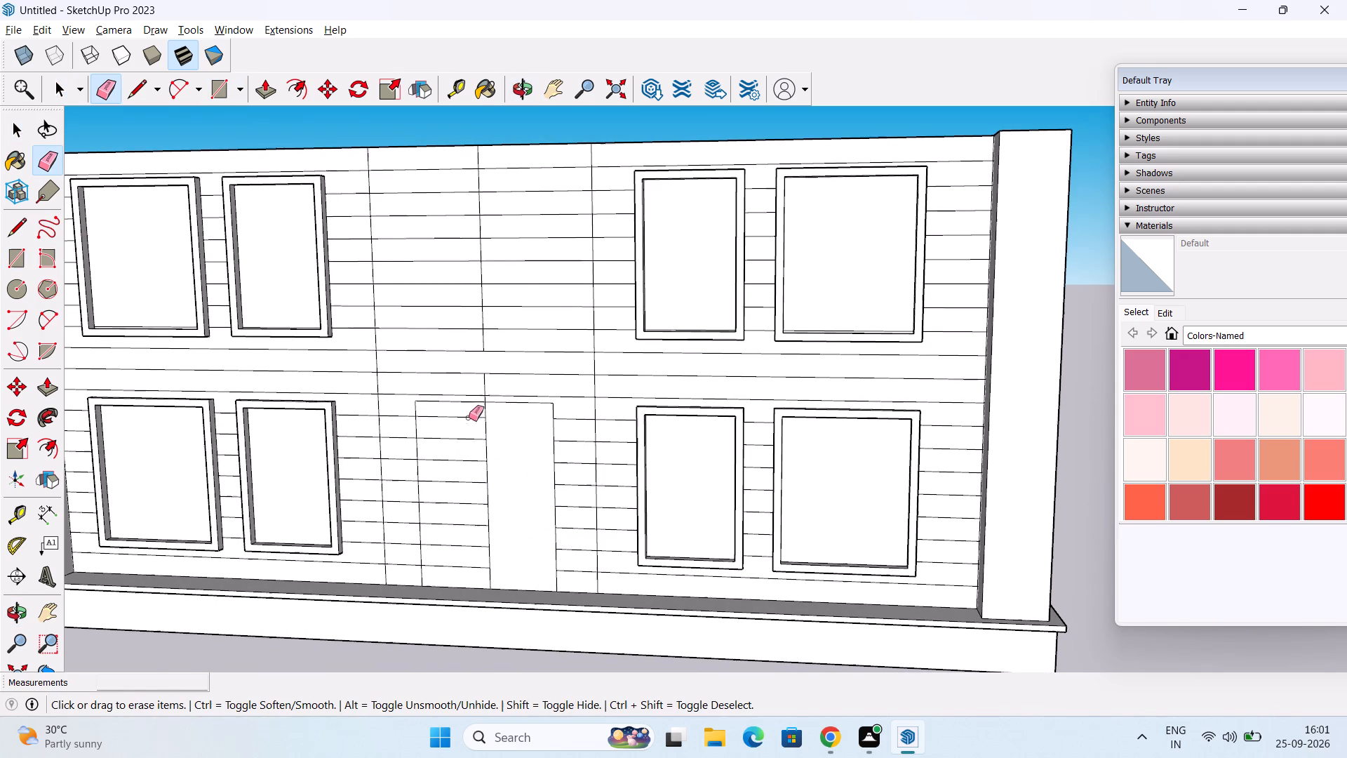
drag(469, 418, 469, 573)
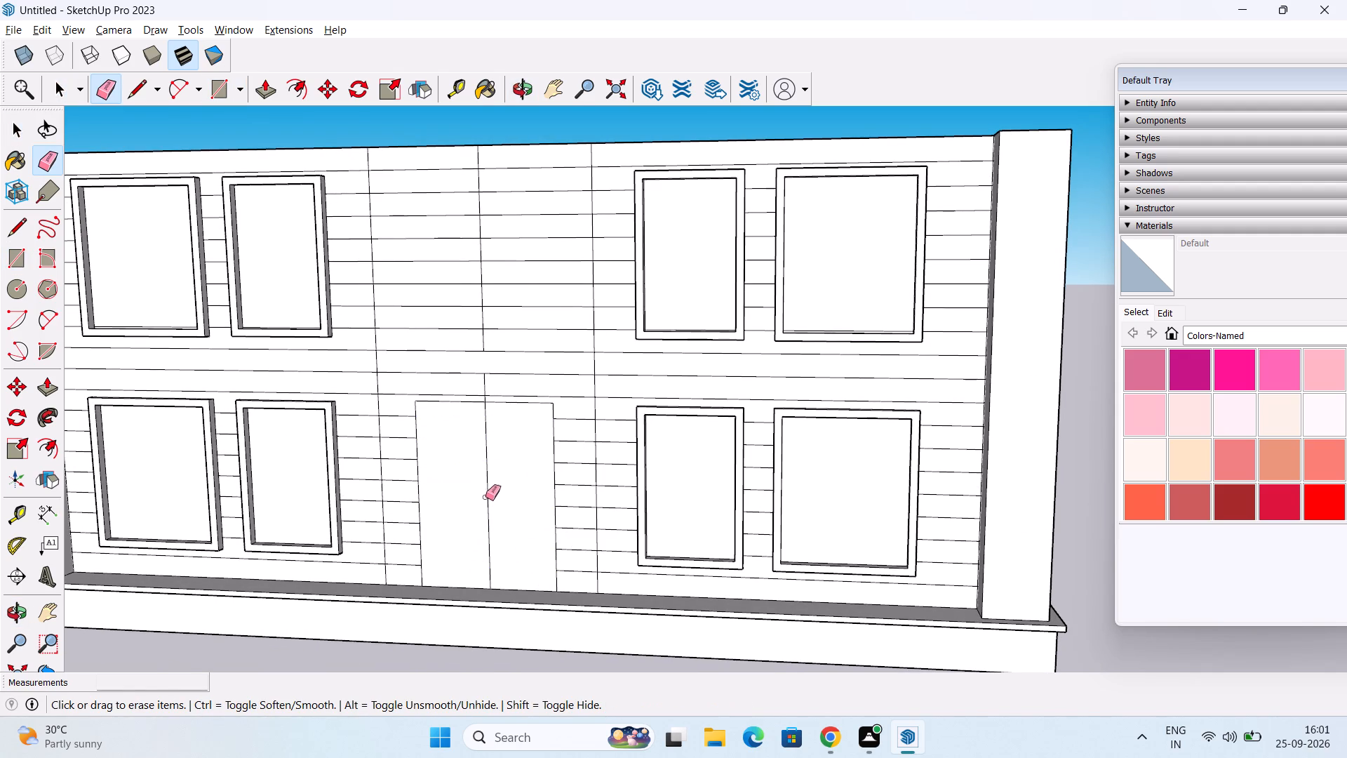
click(485, 480)
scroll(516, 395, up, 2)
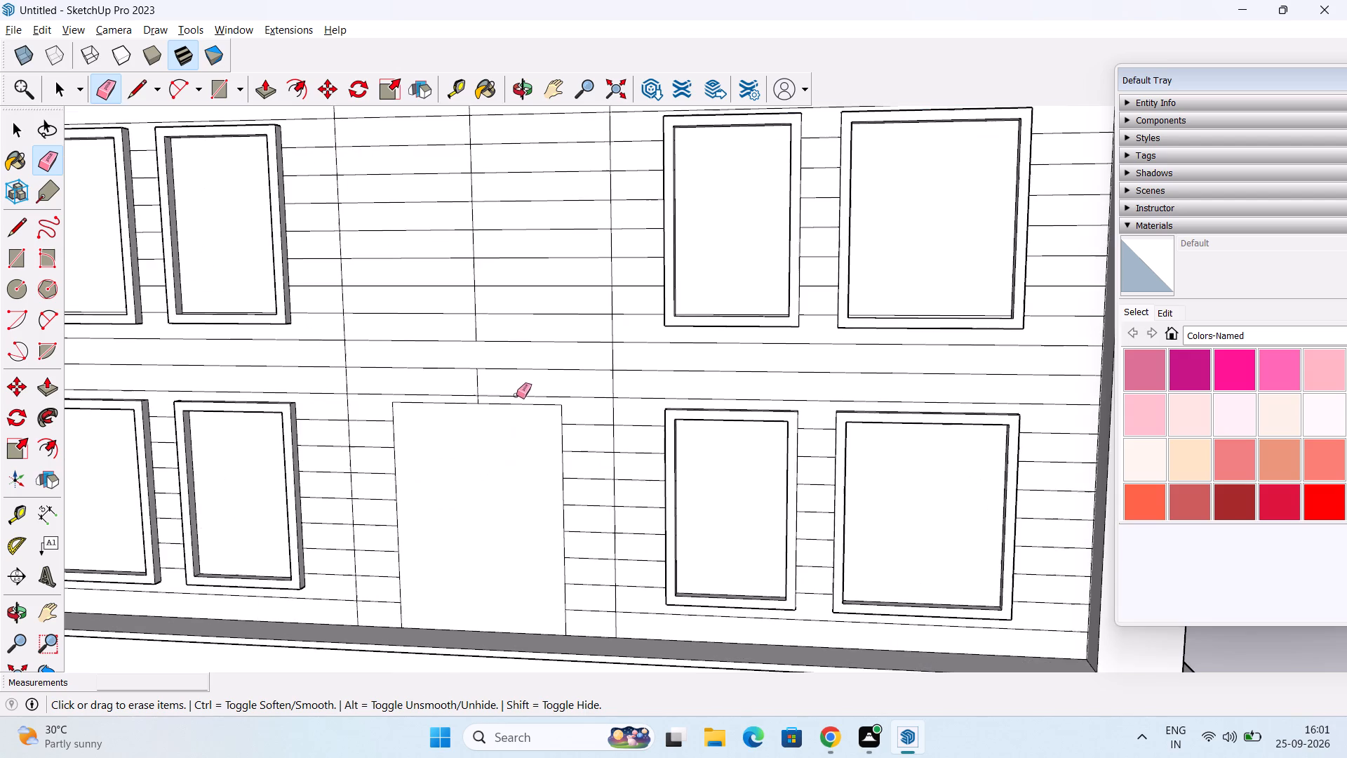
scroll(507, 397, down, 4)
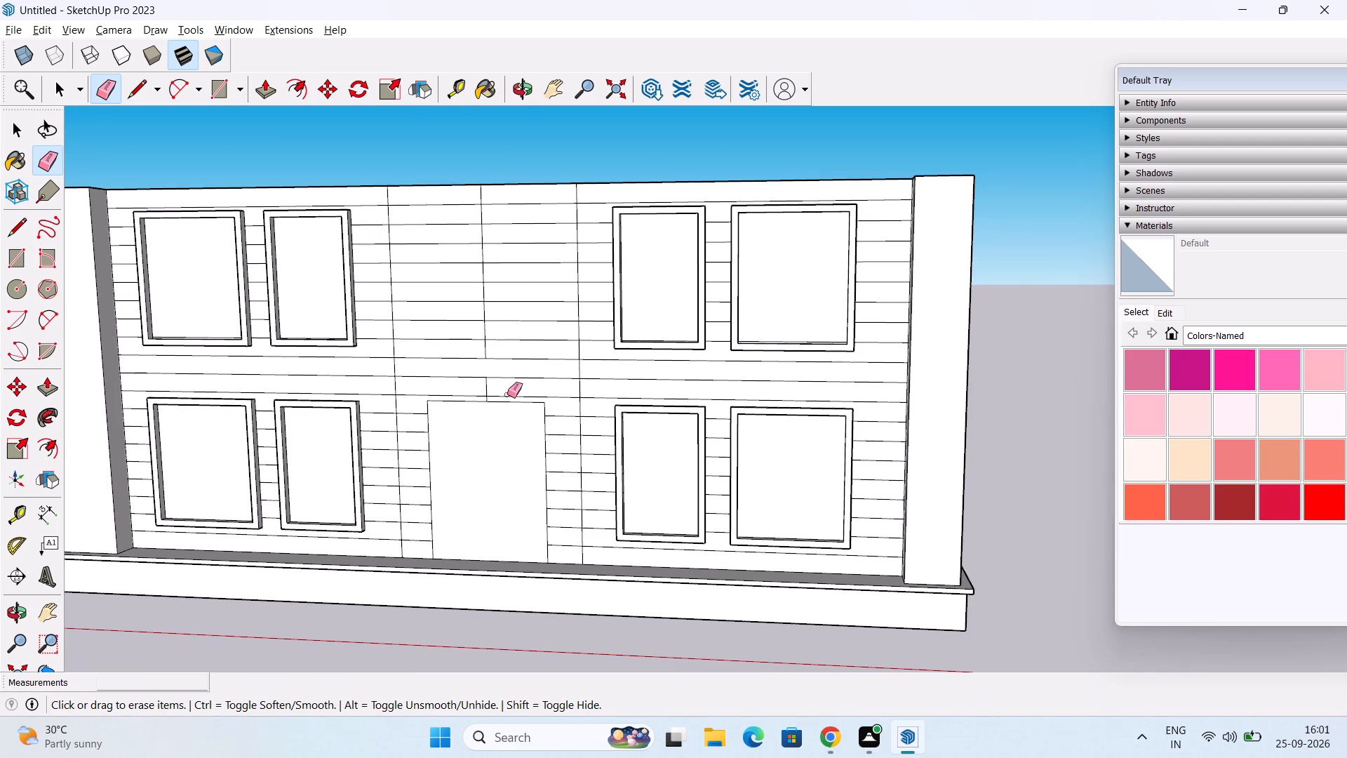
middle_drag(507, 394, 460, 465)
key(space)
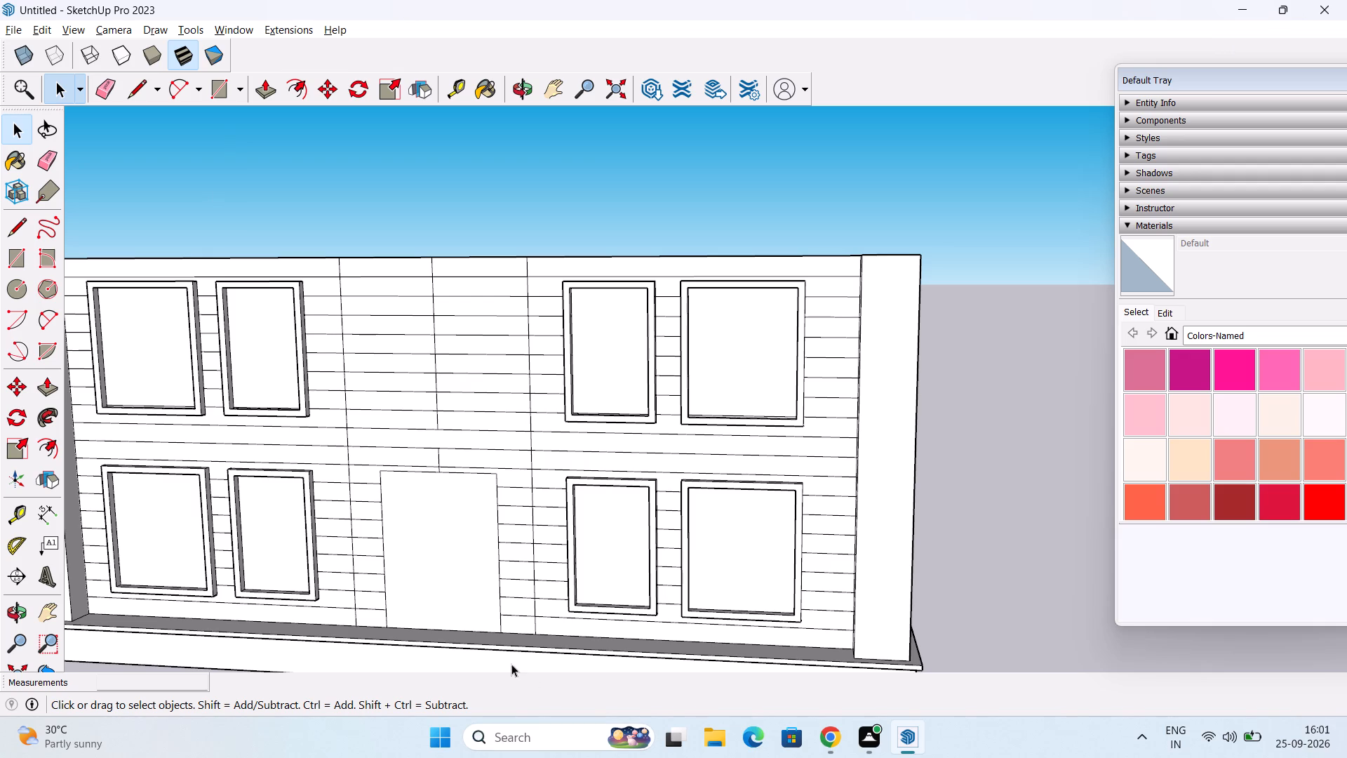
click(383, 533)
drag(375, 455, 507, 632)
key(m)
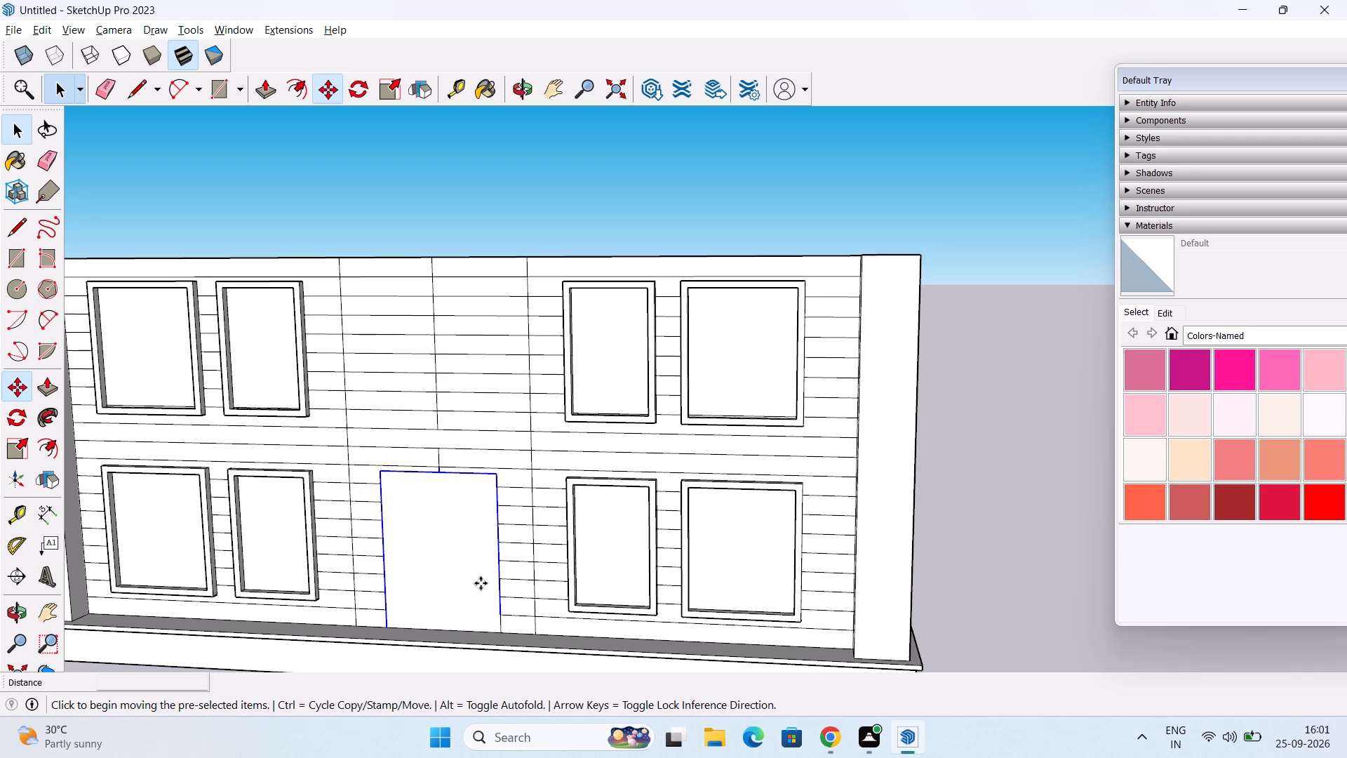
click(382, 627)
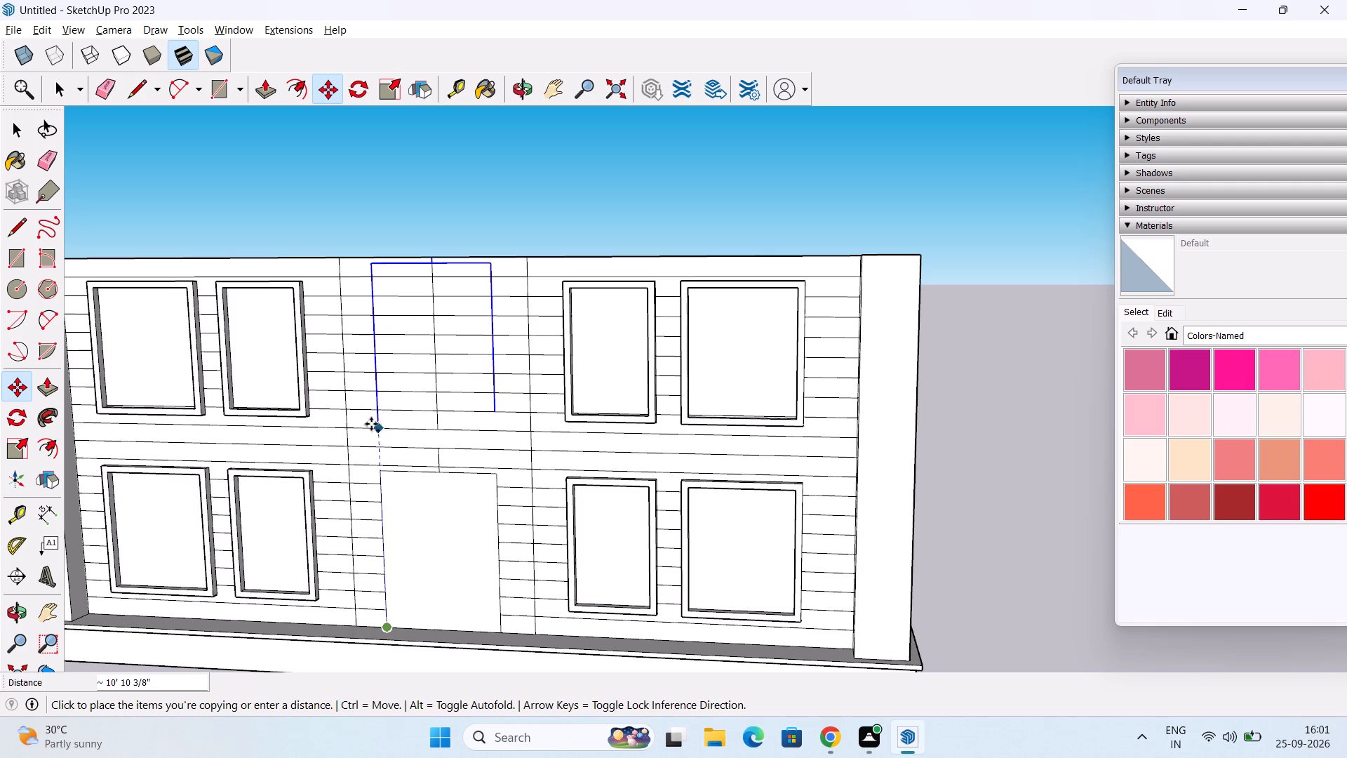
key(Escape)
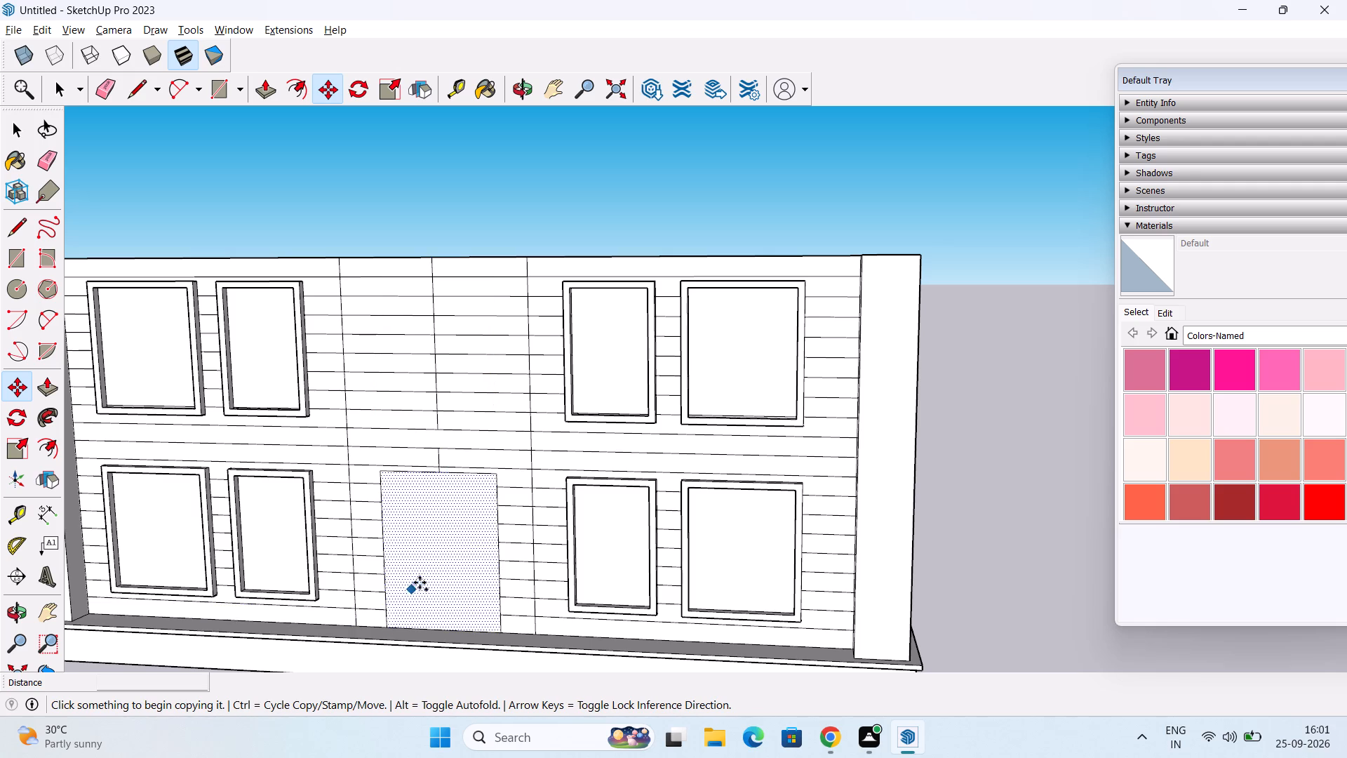
Draw a rectangle about 5' wide and 6' 5" high on the upper storey, centred above the door between the windows.
middle_drag(419, 581, 515, 547)
key(space)
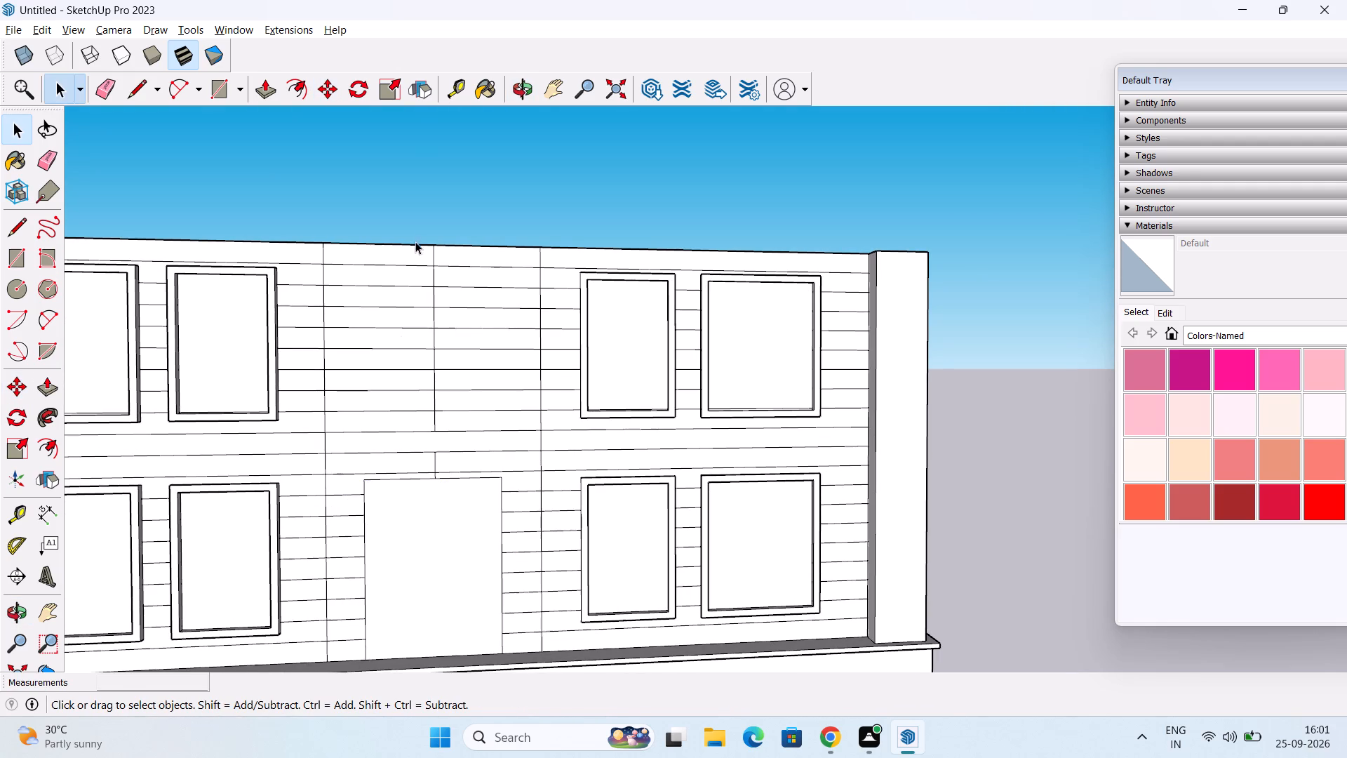
click(427, 198)
click(13, 255)
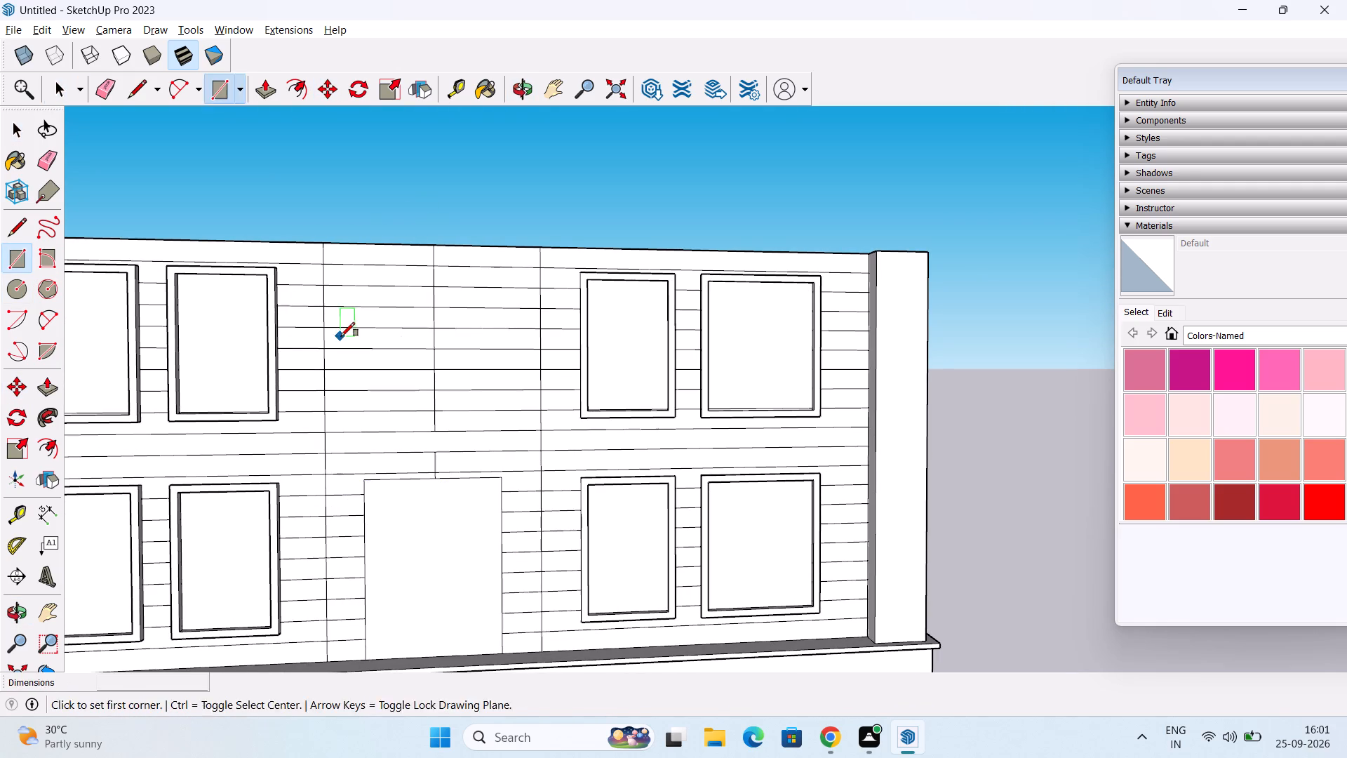
middle_drag(343, 338, 279, 361)
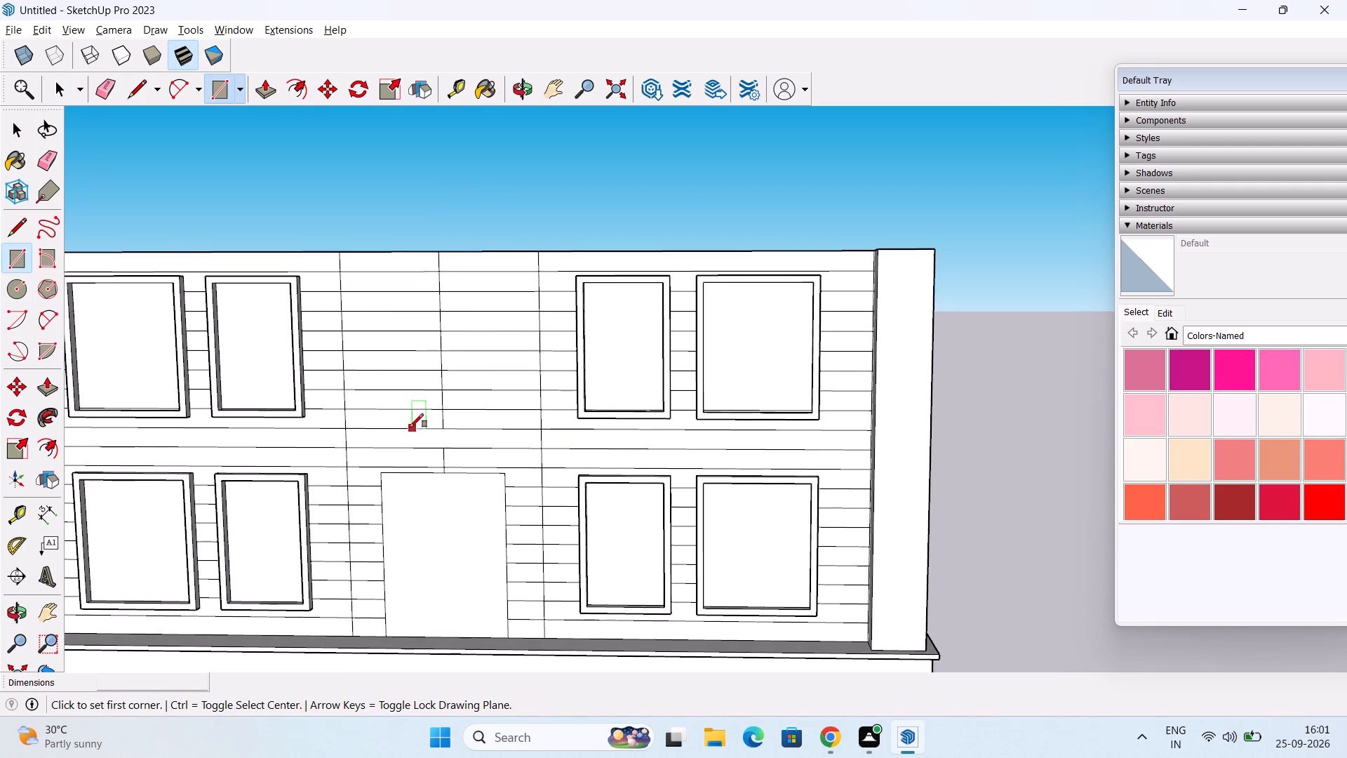
click(398, 428)
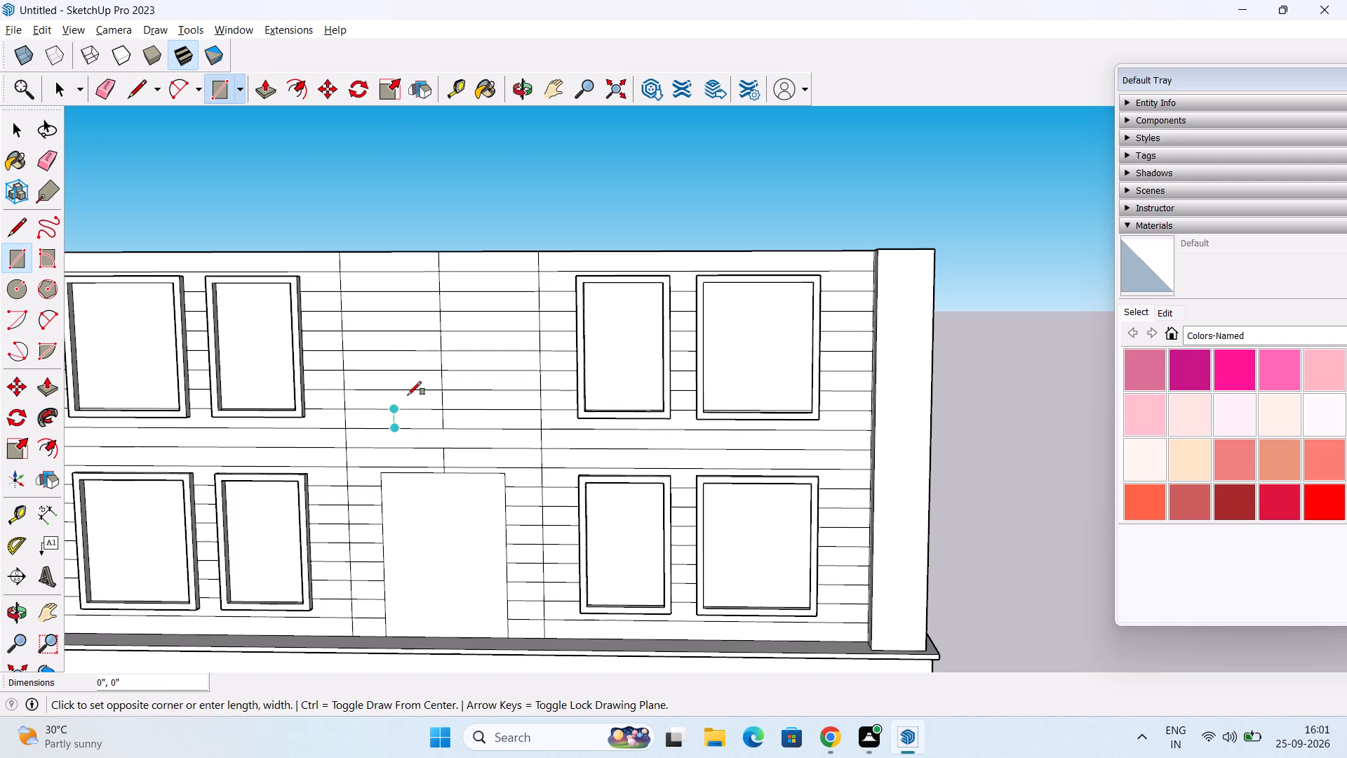
click(488, 302)
key(space)
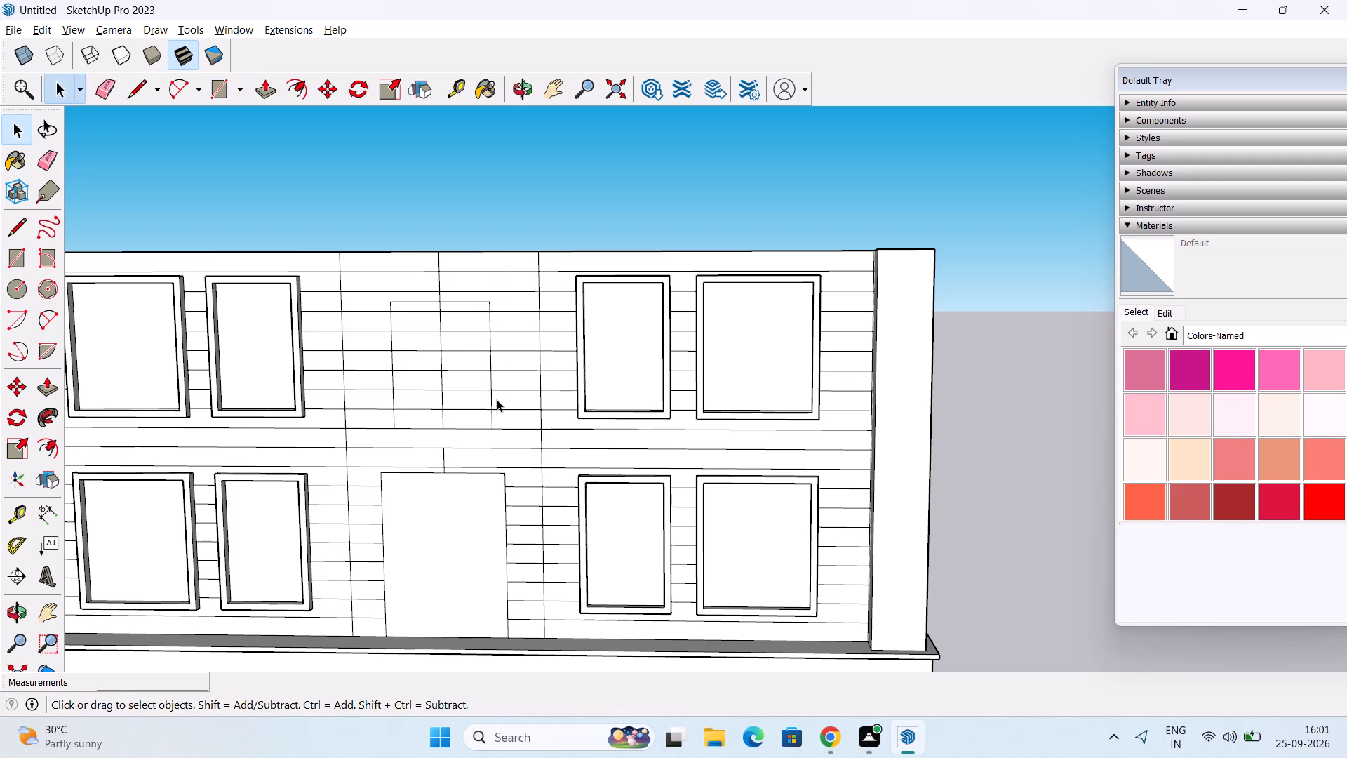
Erase the horizontal cladding lines and the vertical centre line inside the new upper rectangle.
key(e)
drag(470, 310, 473, 353)
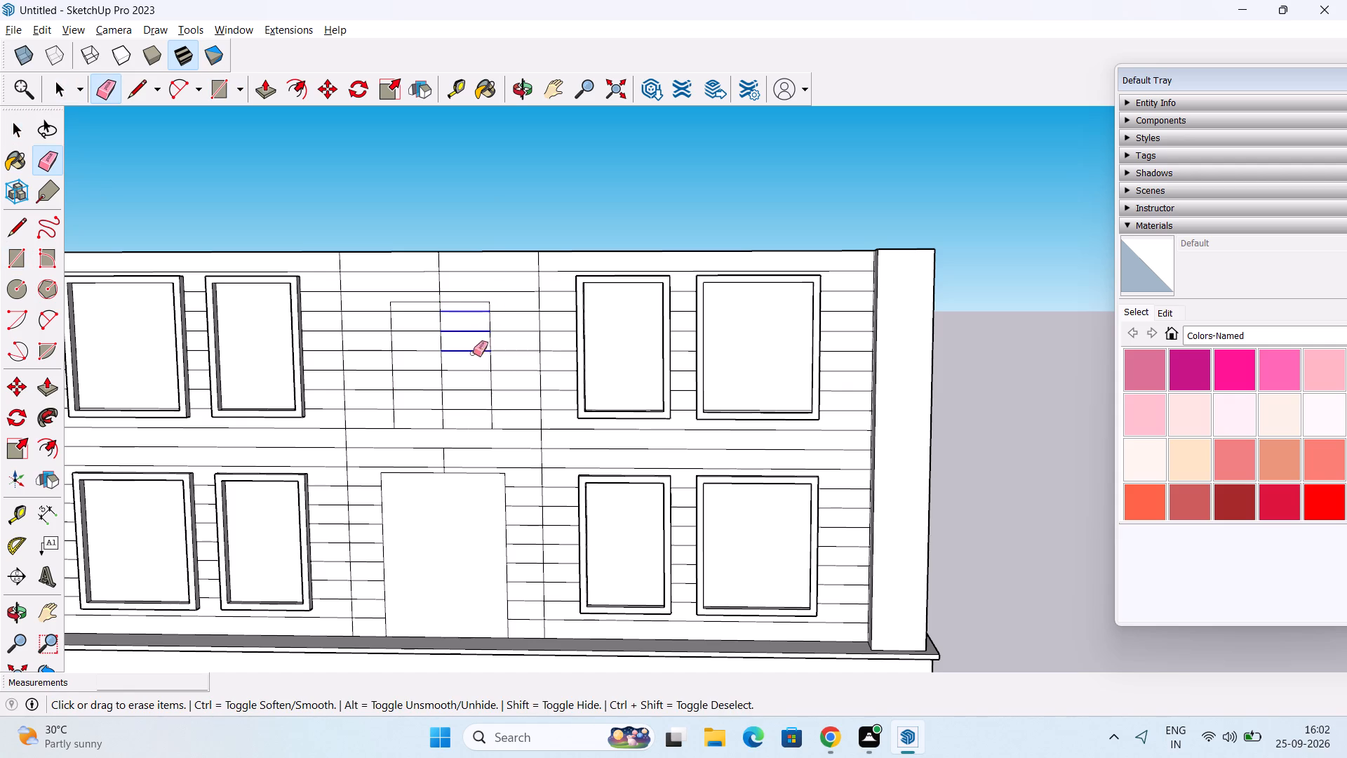
drag(473, 353, 474, 413)
drag(424, 310, 424, 318)
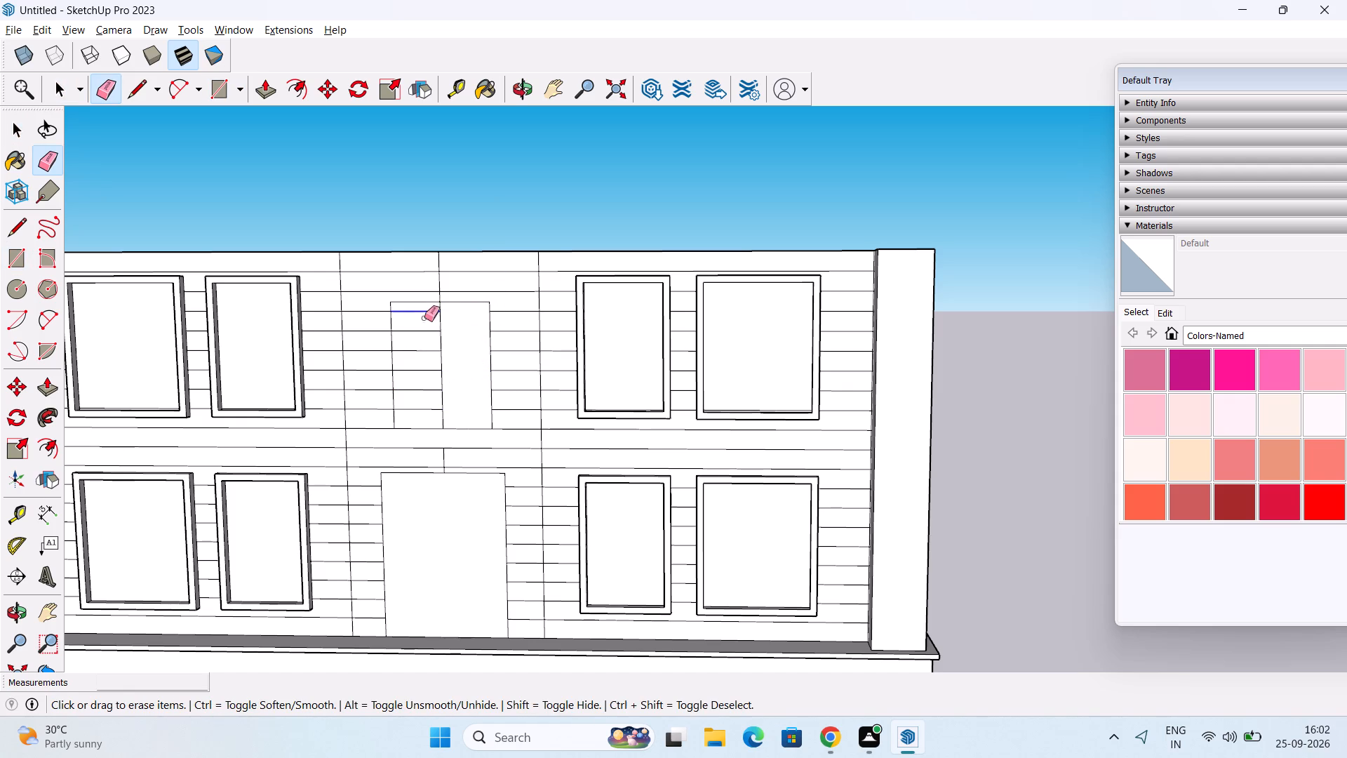
drag(424, 318, 423, 413)
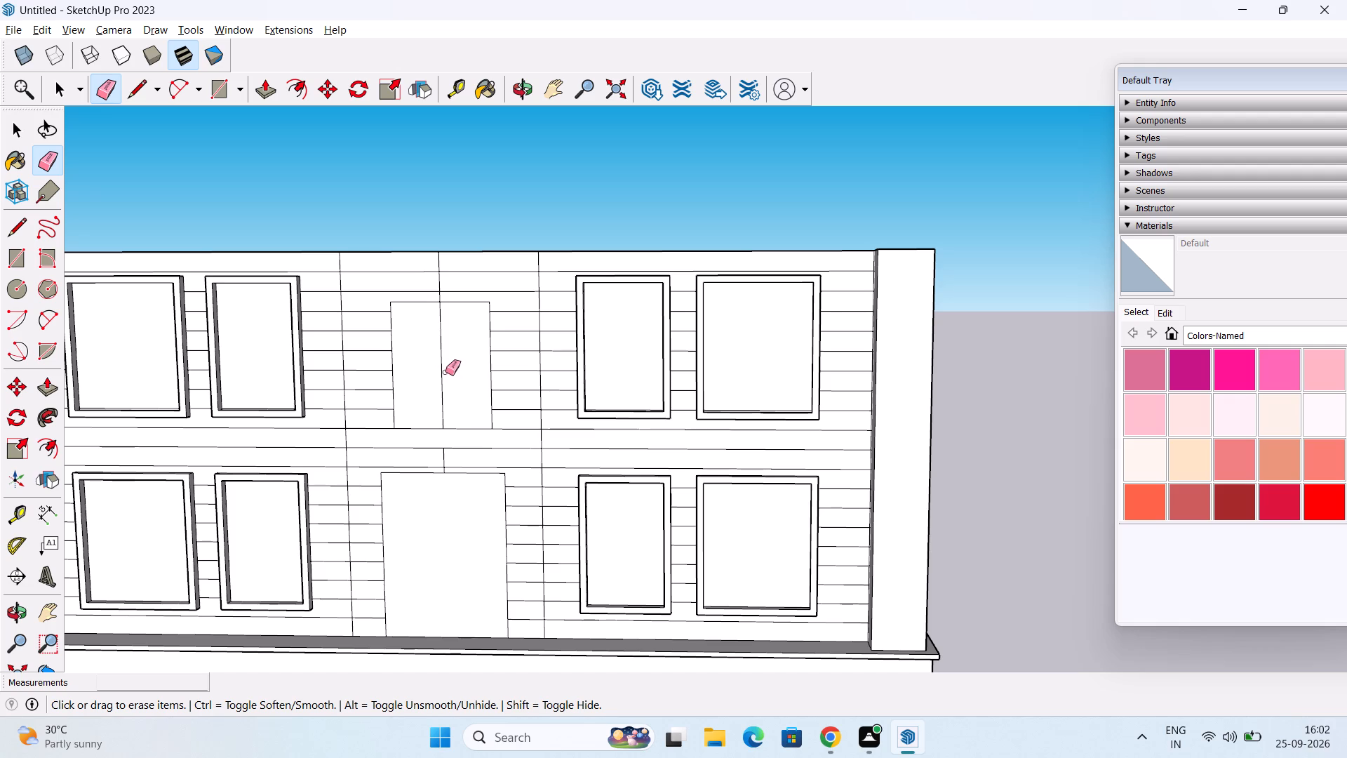
click(443, 368)
key(space)
Draw a short vertical line about 1' long from the top of the centre segment above the door to the upper opening's base.
scroll(482, 474, down, 1)
scroll(479, 474, up, 2)
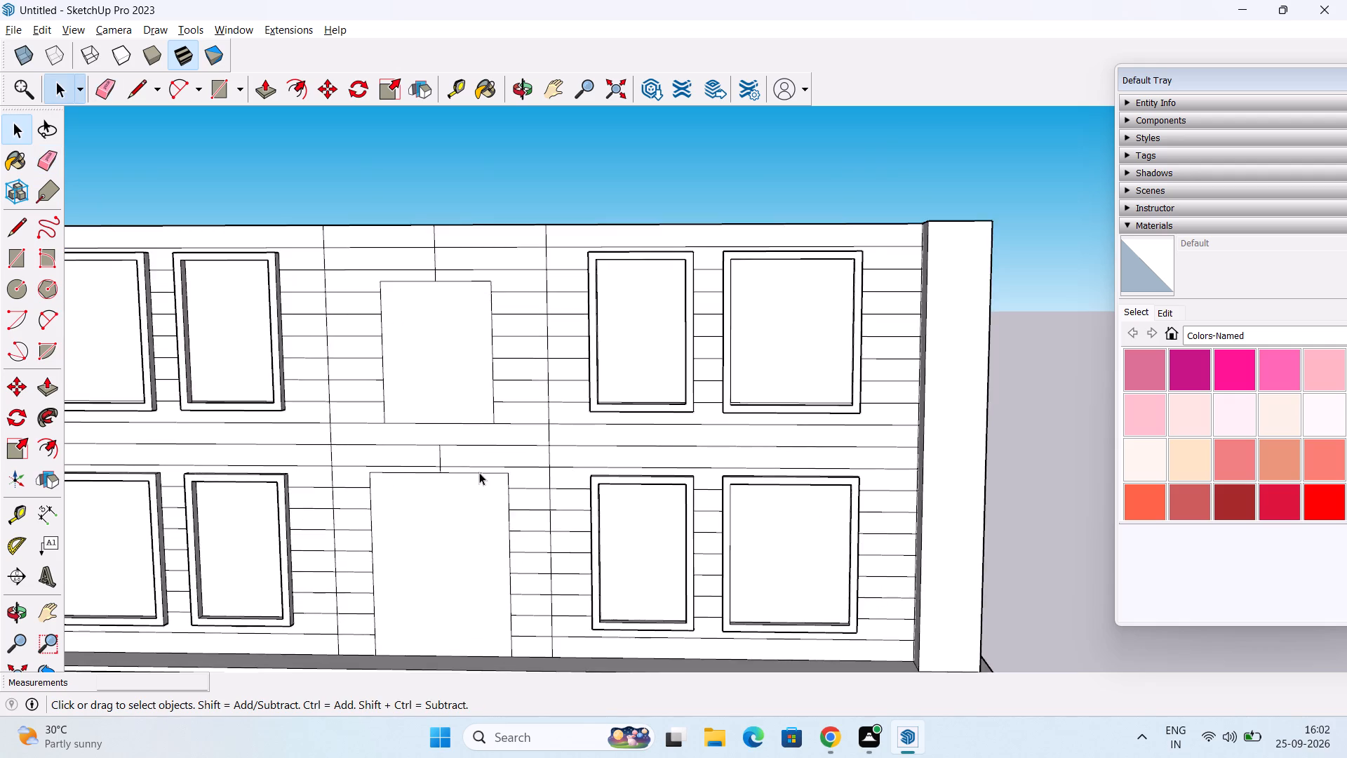
scroll(479, 472, down, 5)
scroll(544, 484, down, 1)
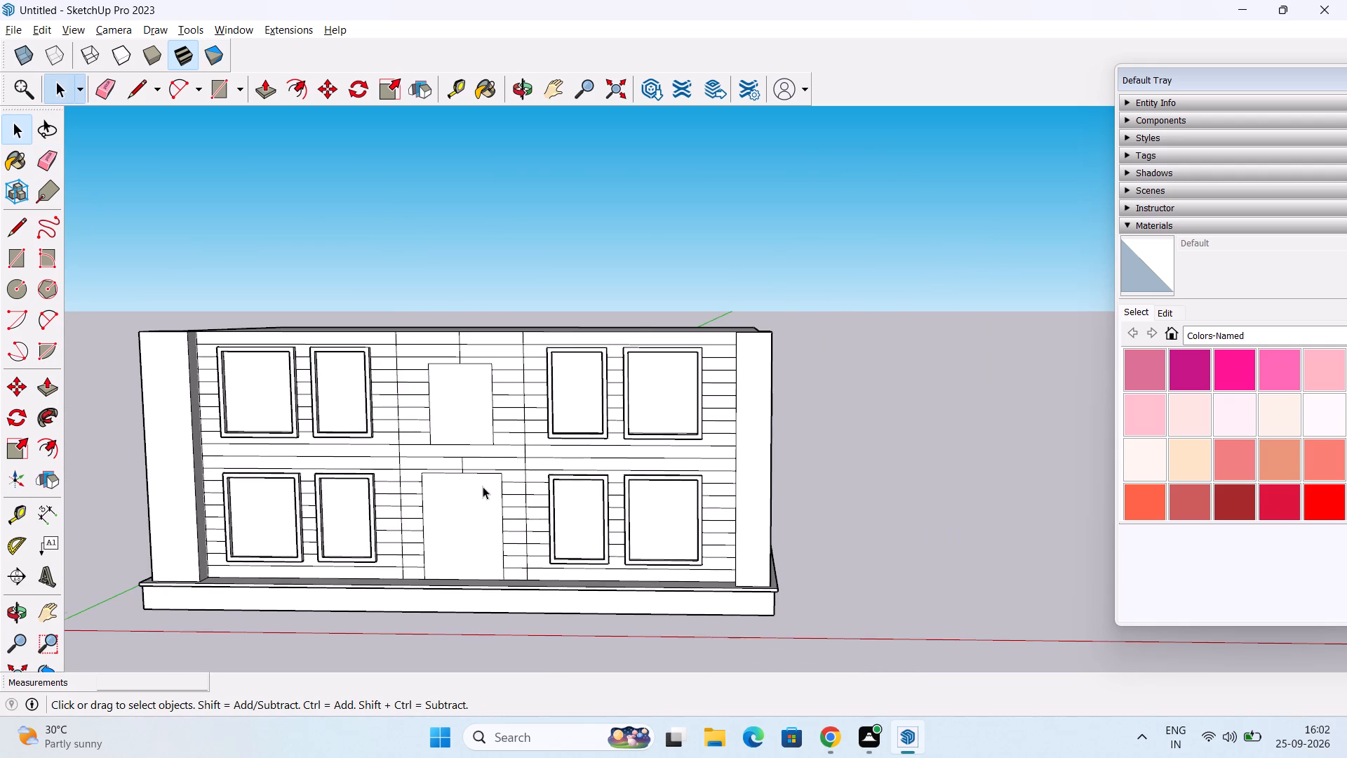
scroll(482, 486, up, 6)
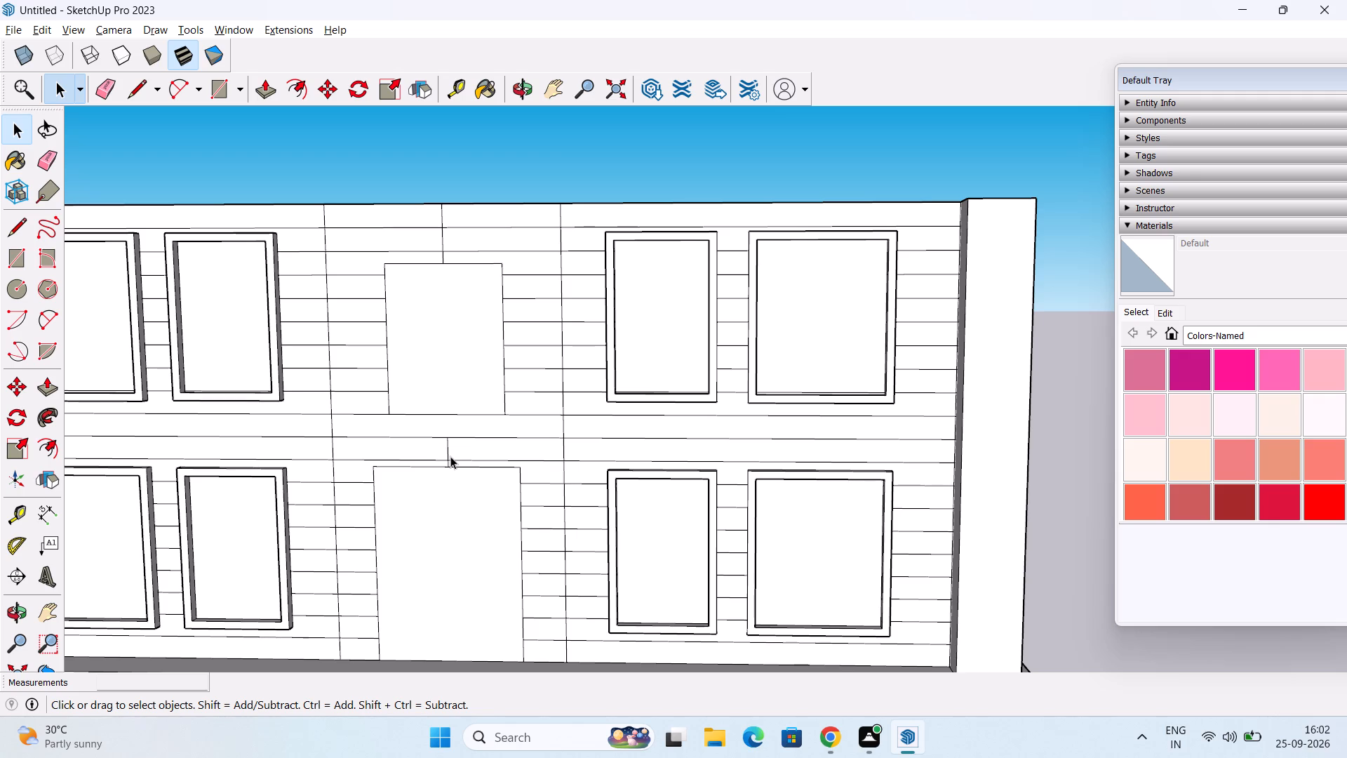
key(l)
click(450, 439)
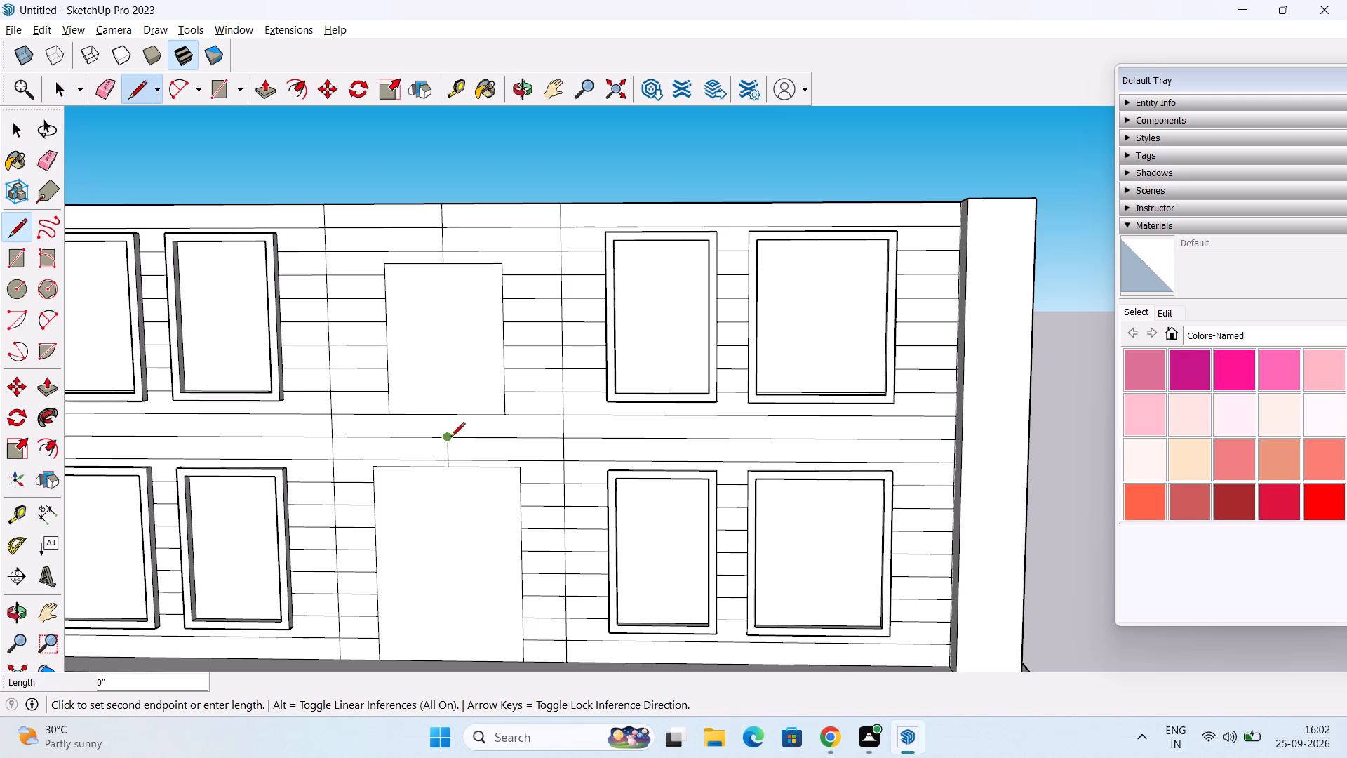
click(448, 415)
key(space)
Examine the building from the front, side and corner, checking the door and upper opening in the facade.
scroll(867, 441, down, 5)
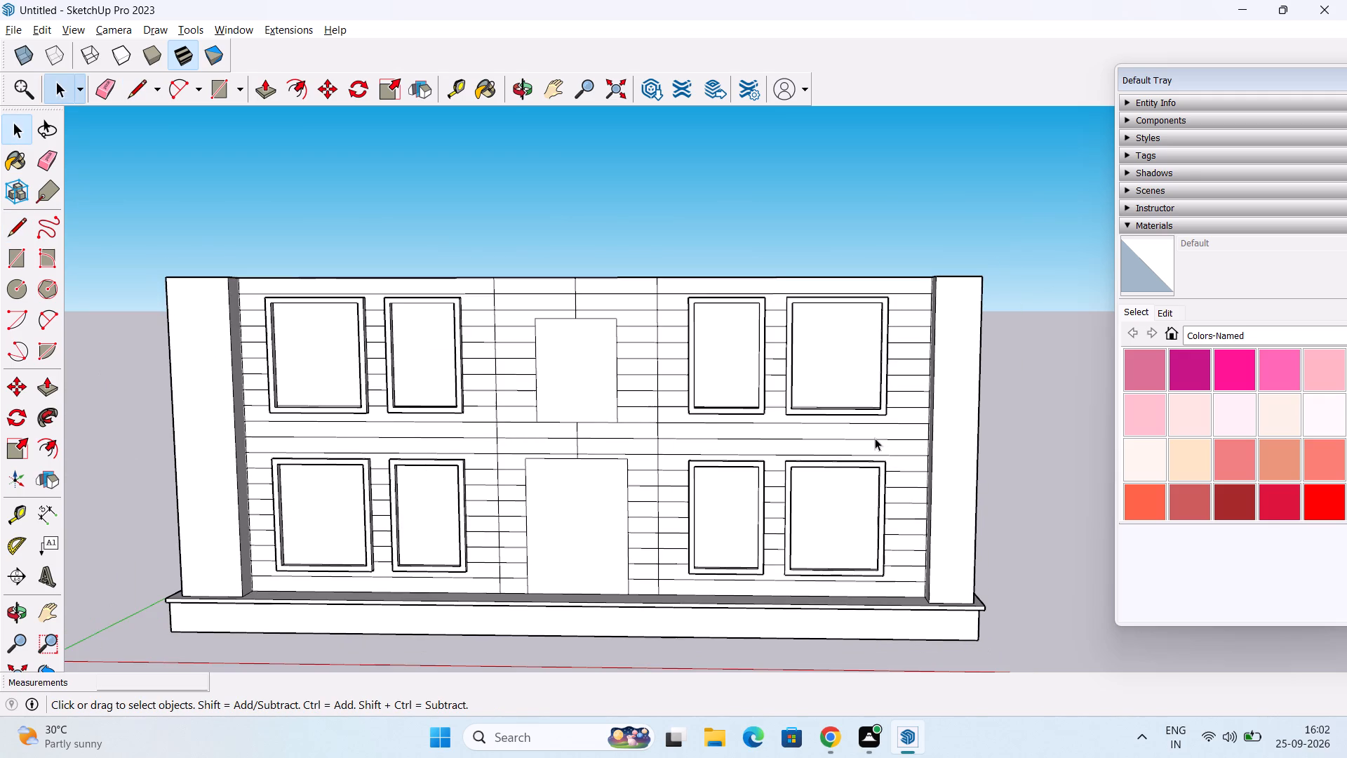
scroll(873, 440, down, 1)
middle_drag(873, 440, 732, 455)
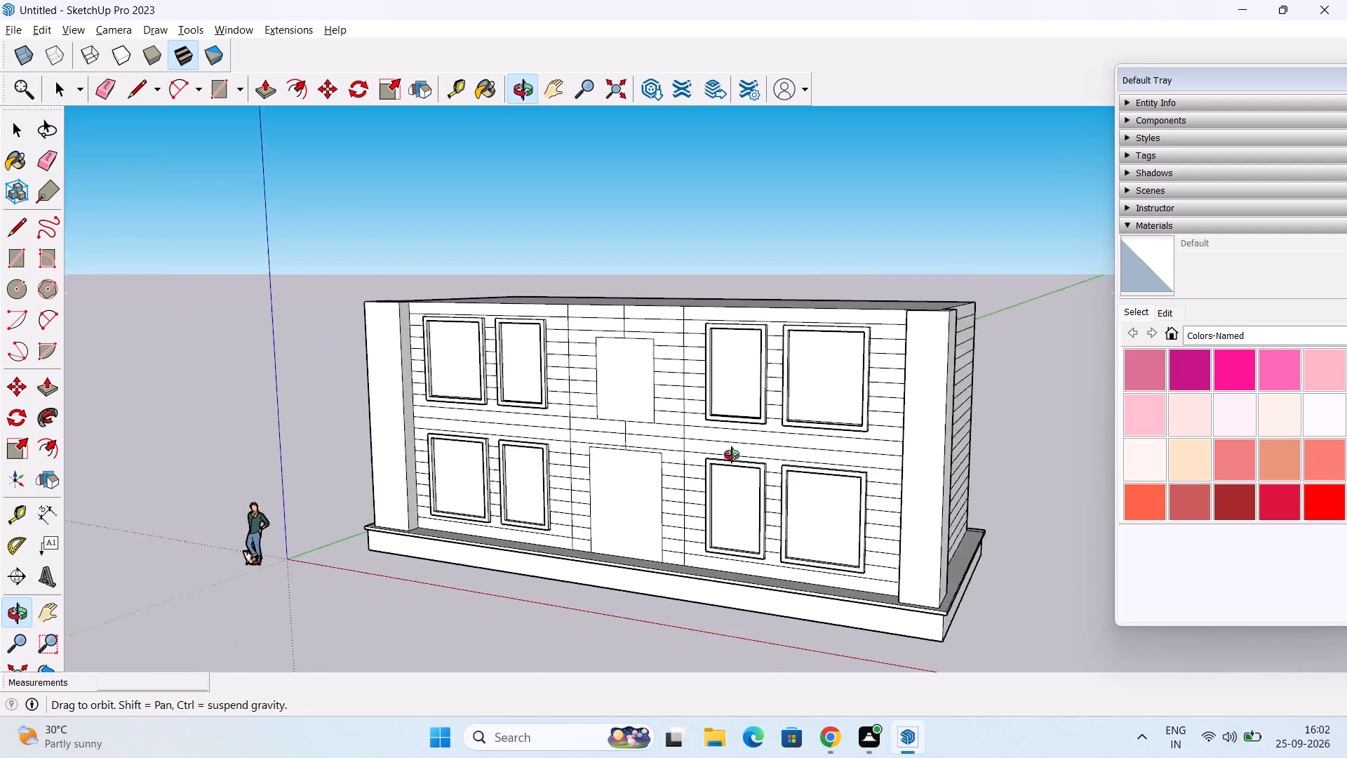
middle_drag(732, 455, 103, 503)
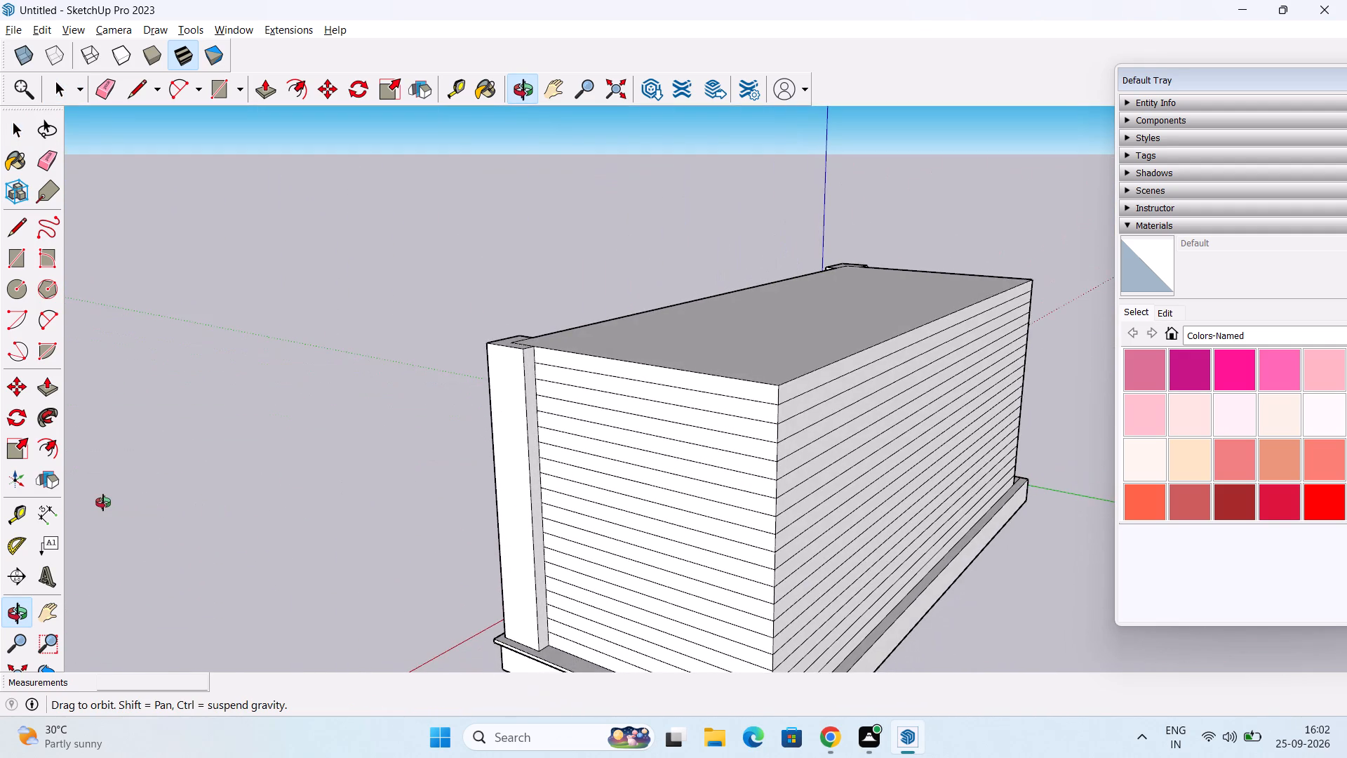
middle_drag(103, 503, 678, 530)
shift+middle_drag(687, 521, 553, 524)
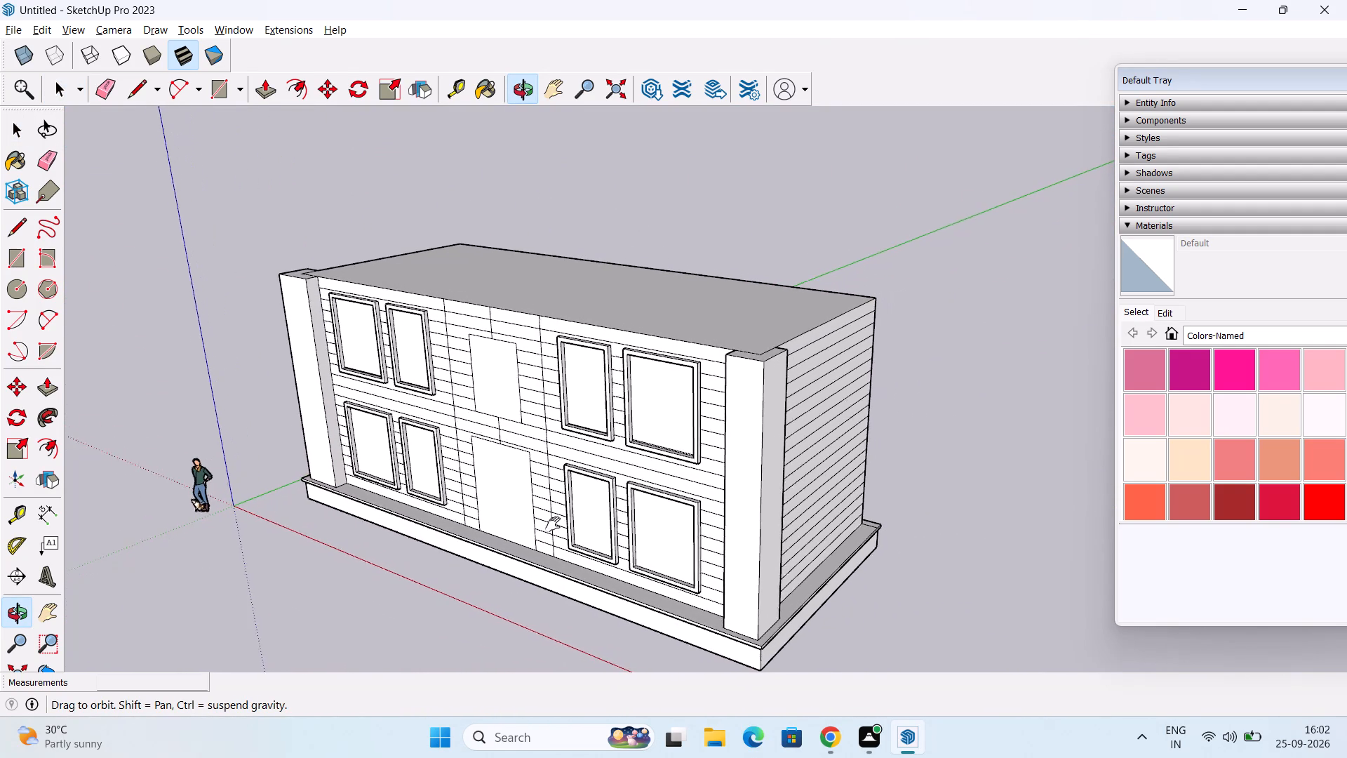
shift+middle_drag(553, 524, 544, 524)
middle_drag(556, 489, 567, 477)
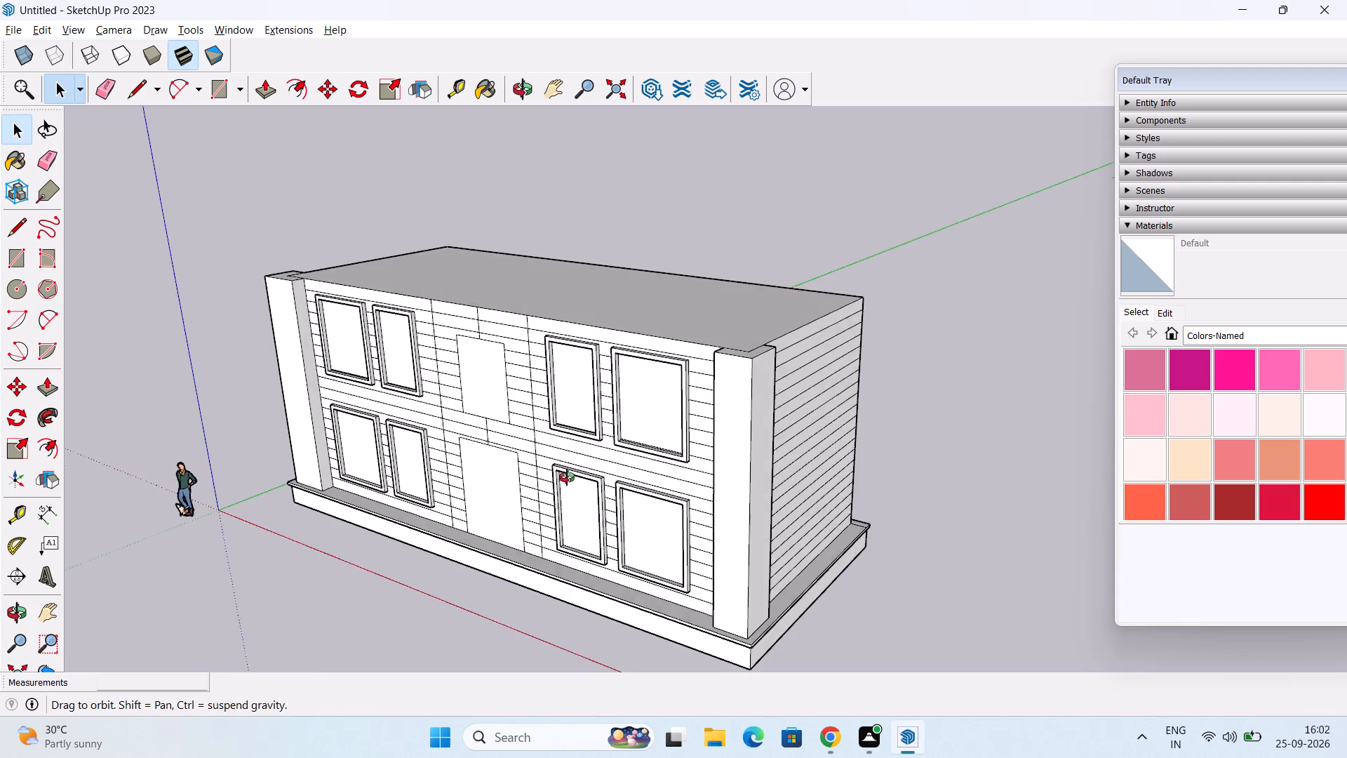
middle_drag(567, 477, 662, 439)
Copy the narrow ground-floor window beside the door to open ground about 27' 8" away, off the building's front corner.
scroll(622, 481, up, 2)
middle_drag(629, 485, 643, 458)
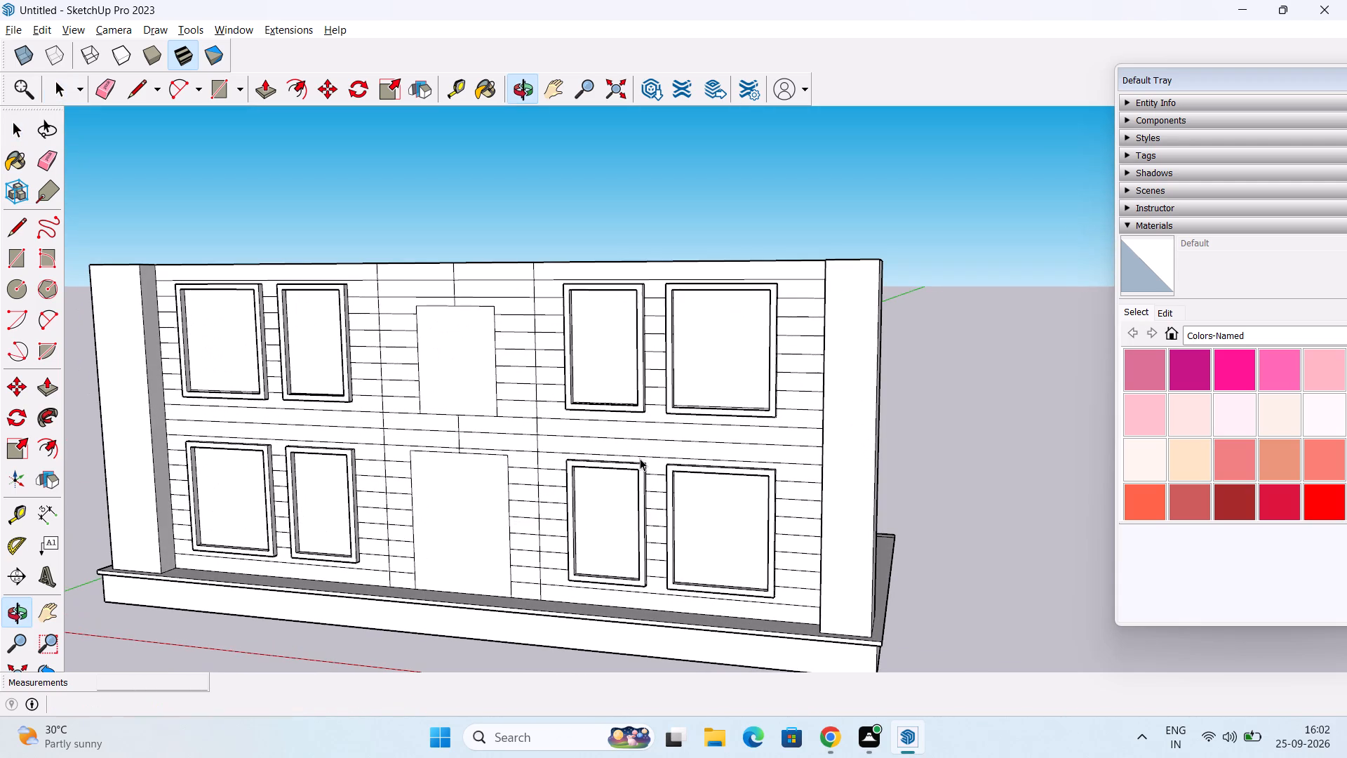
drag(548, 444, 660, 575)
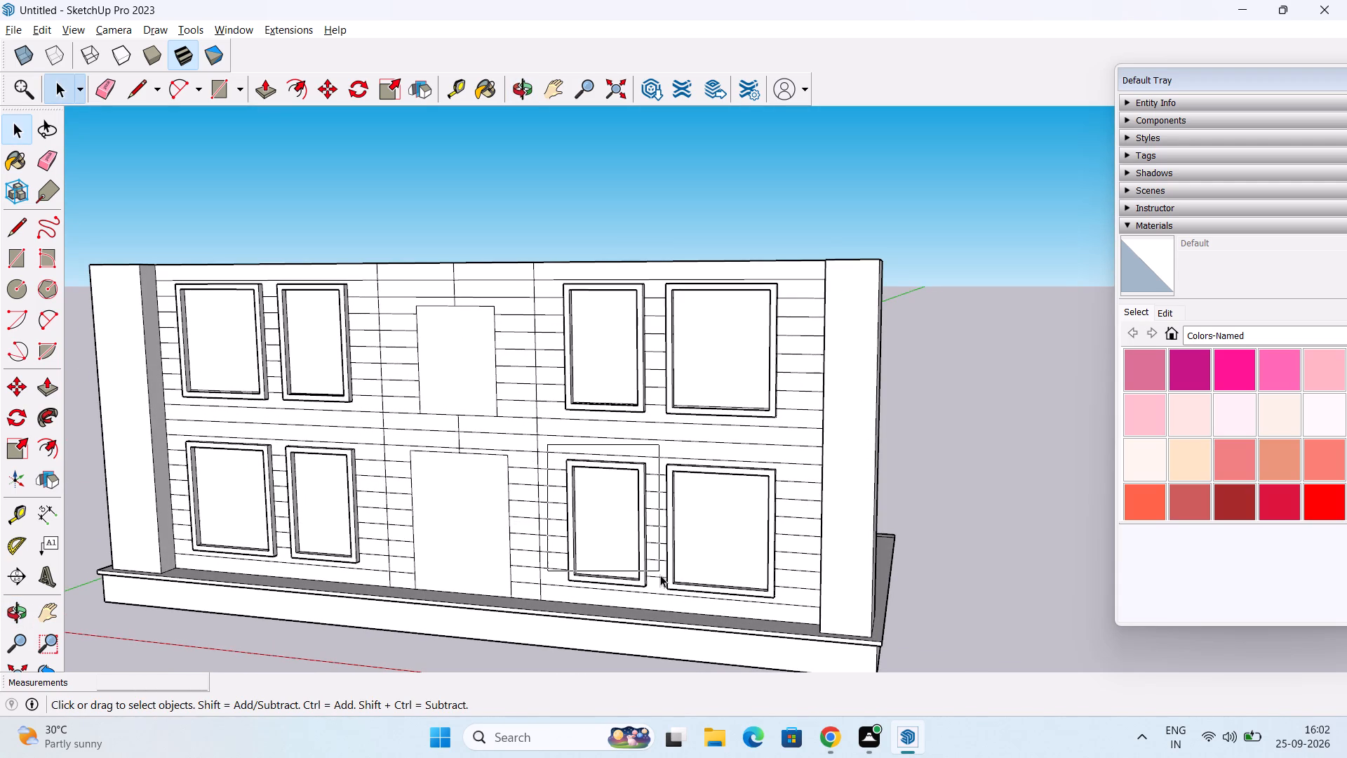
drag(660, 575, 657, 594)
middle_drag(634, 579, 437, 519)
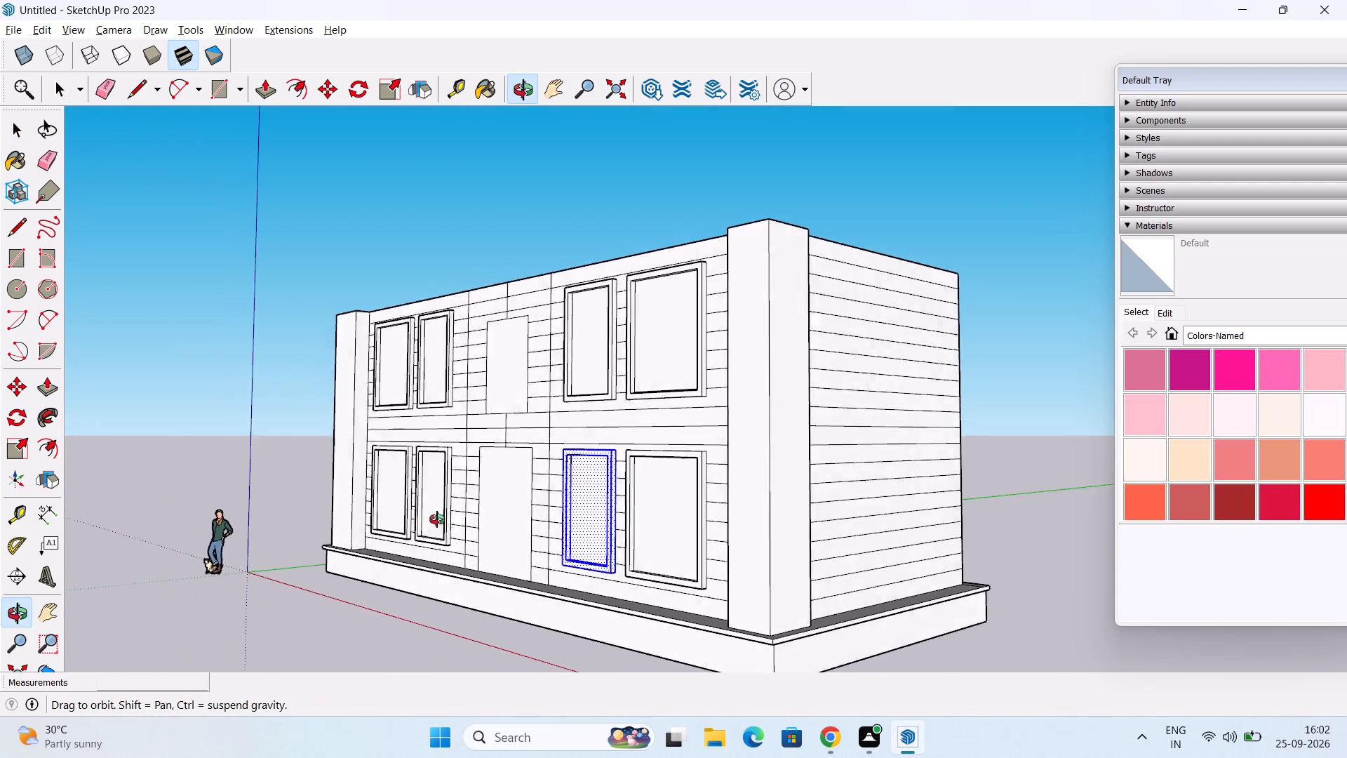
middle_drag(437, 519, 730, 524)
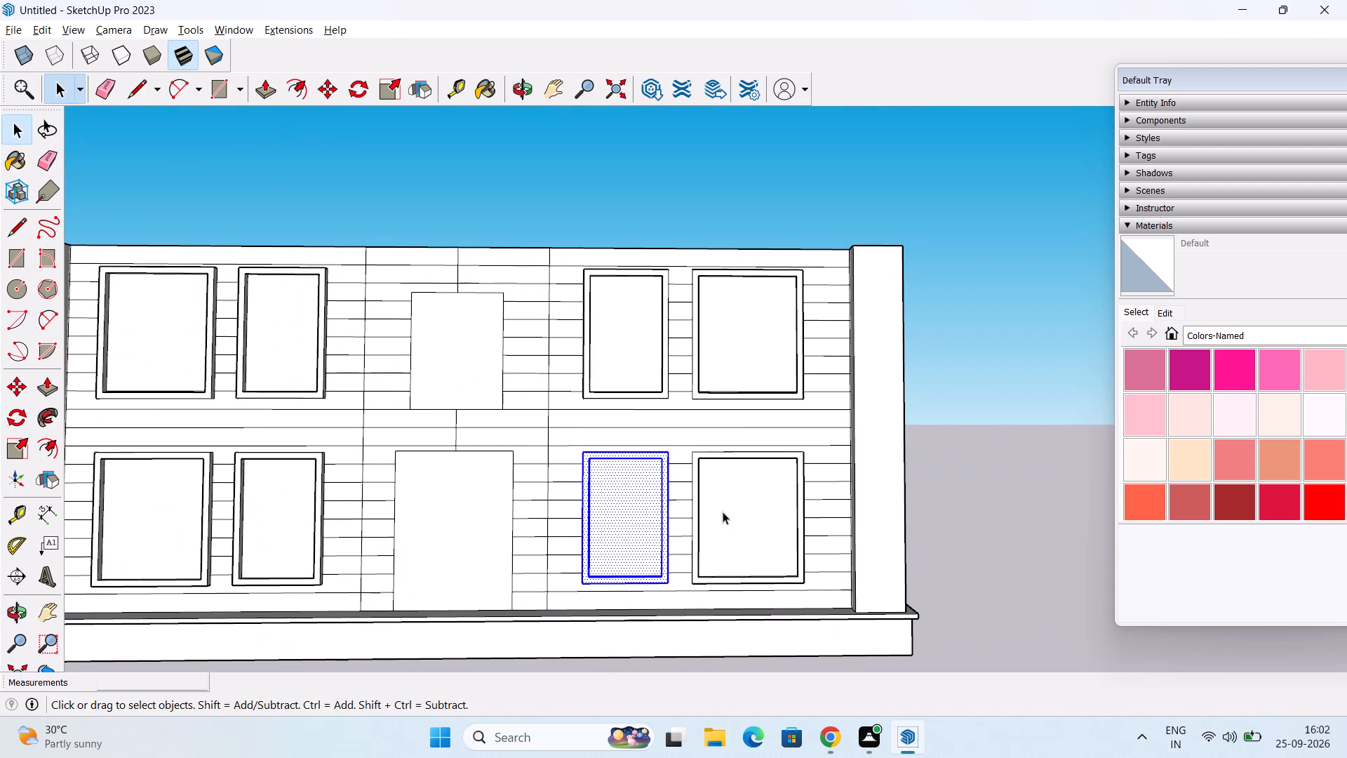
key(m)
middle_drag(648, 512, 957, 637)
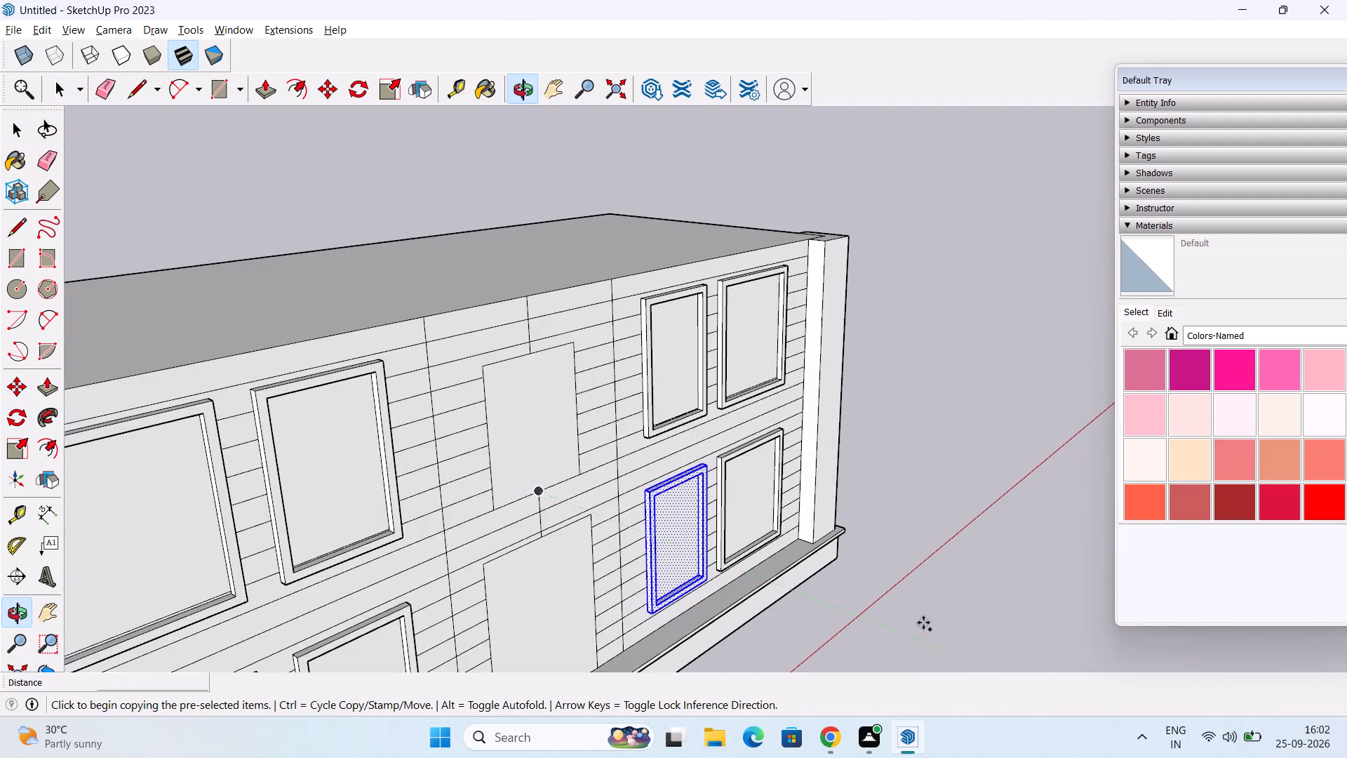
scroll(664, 541, up, 6)
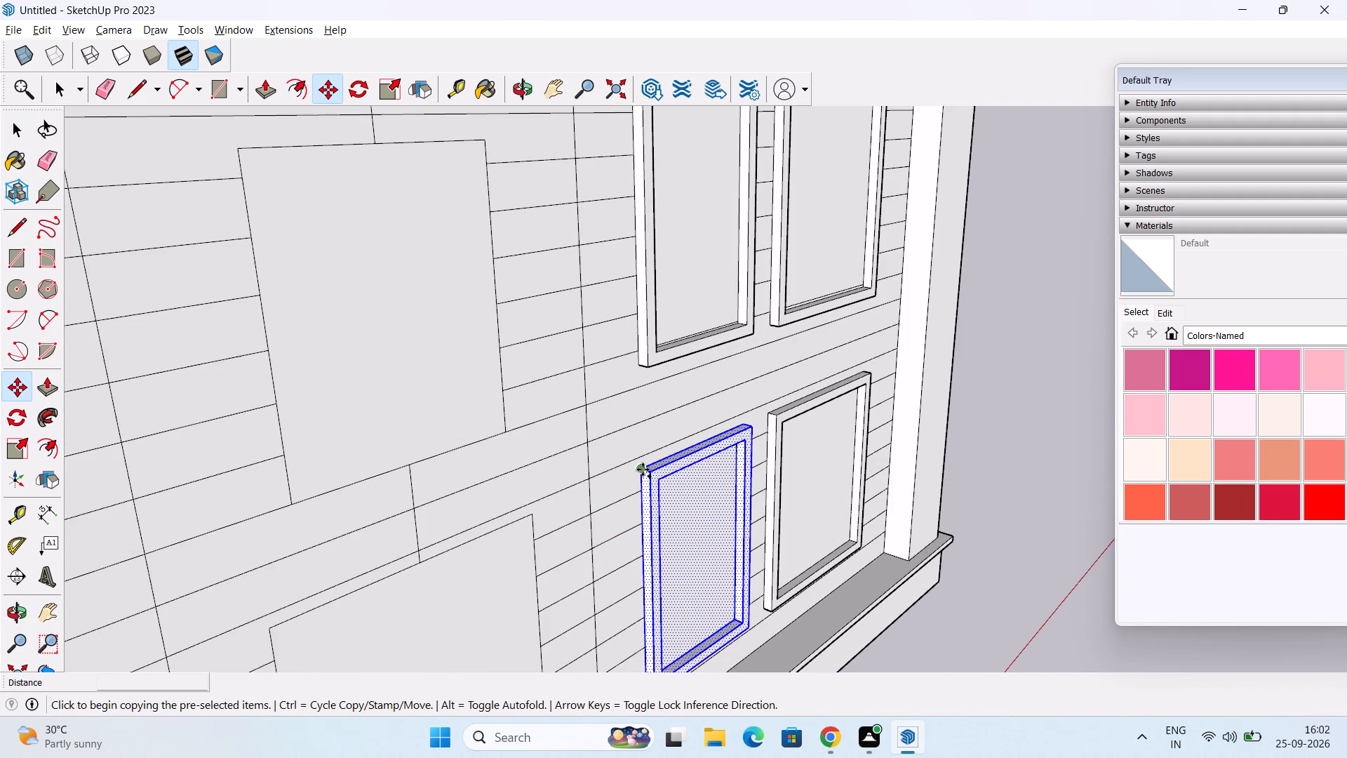
click(643, 470)
scroll(993, 265, down, 2)
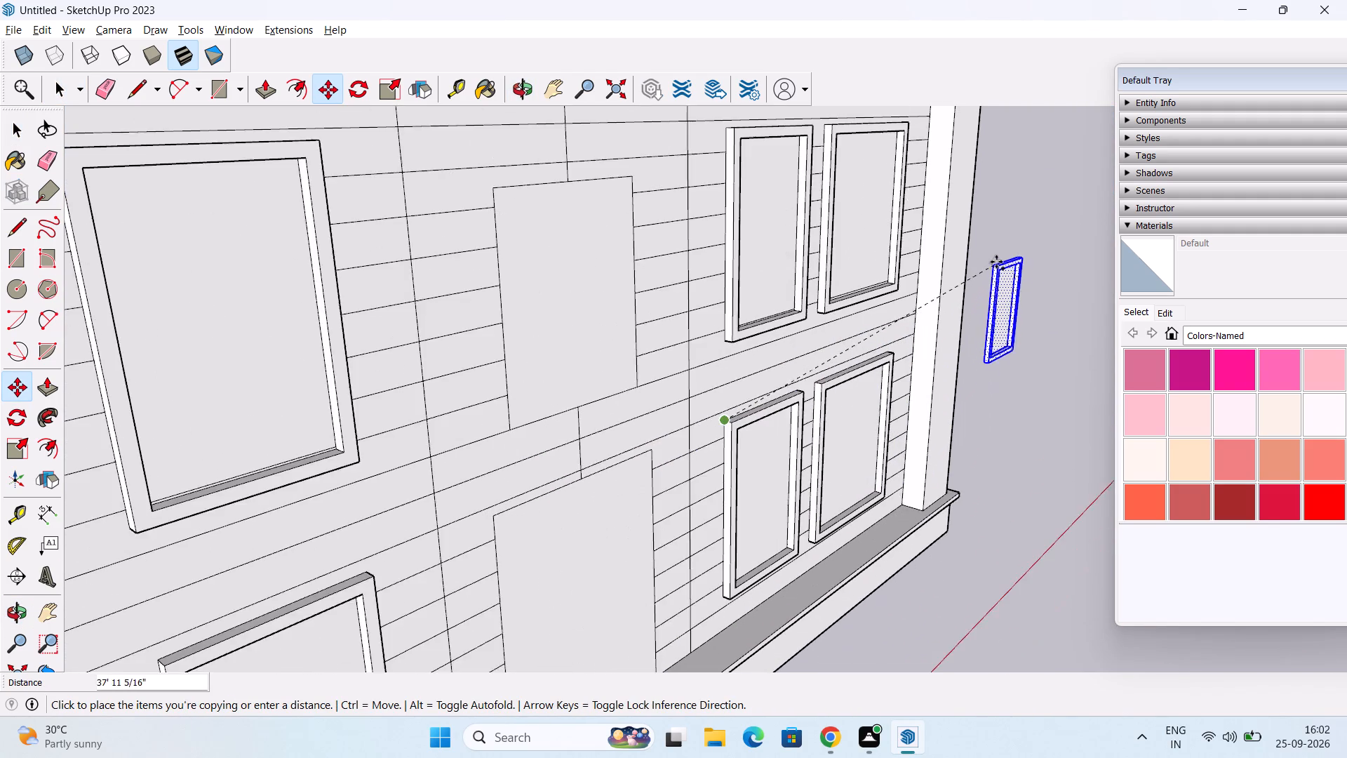
middle_drag(998, 260, 807, 327)
scroll(823, 318, down, 8)
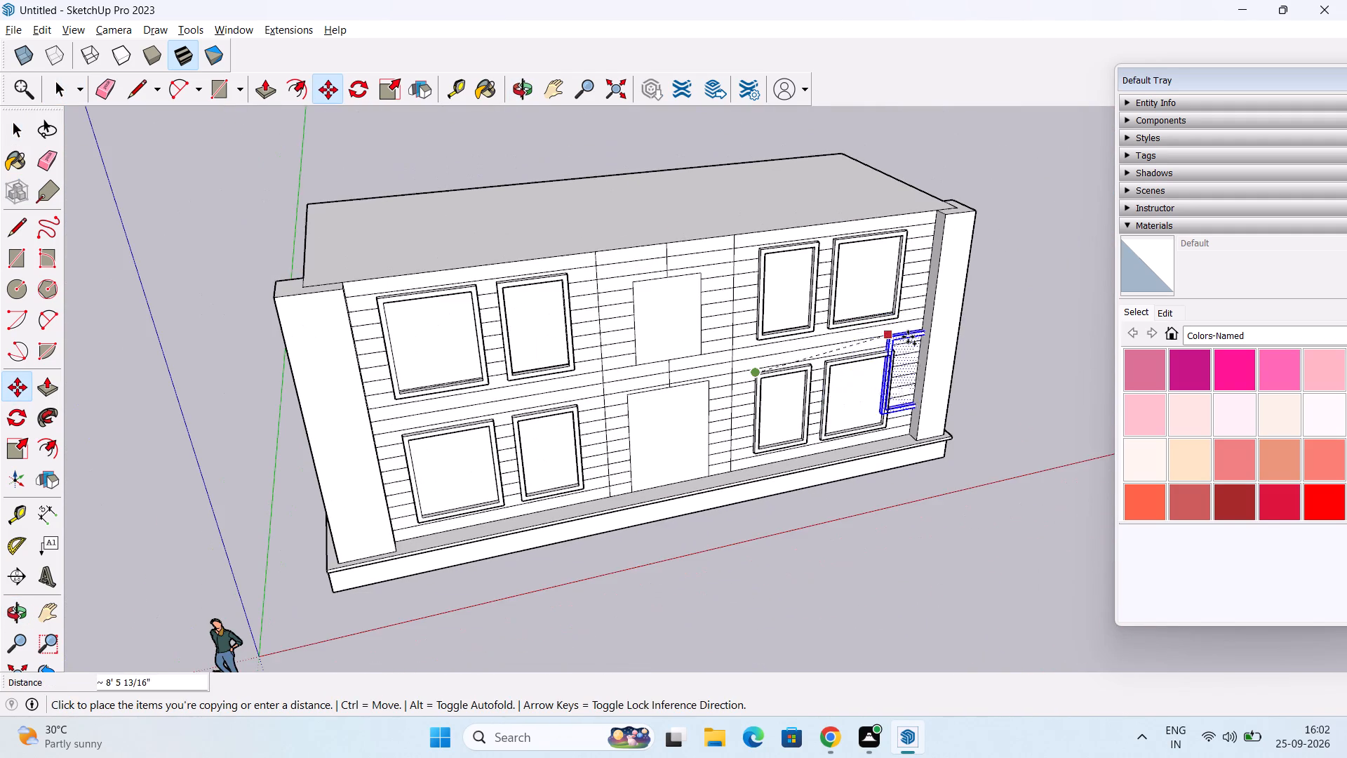
shift+middle_drag(930, 341, 695, 385)
middle_drag(713, 363, 349, 383)
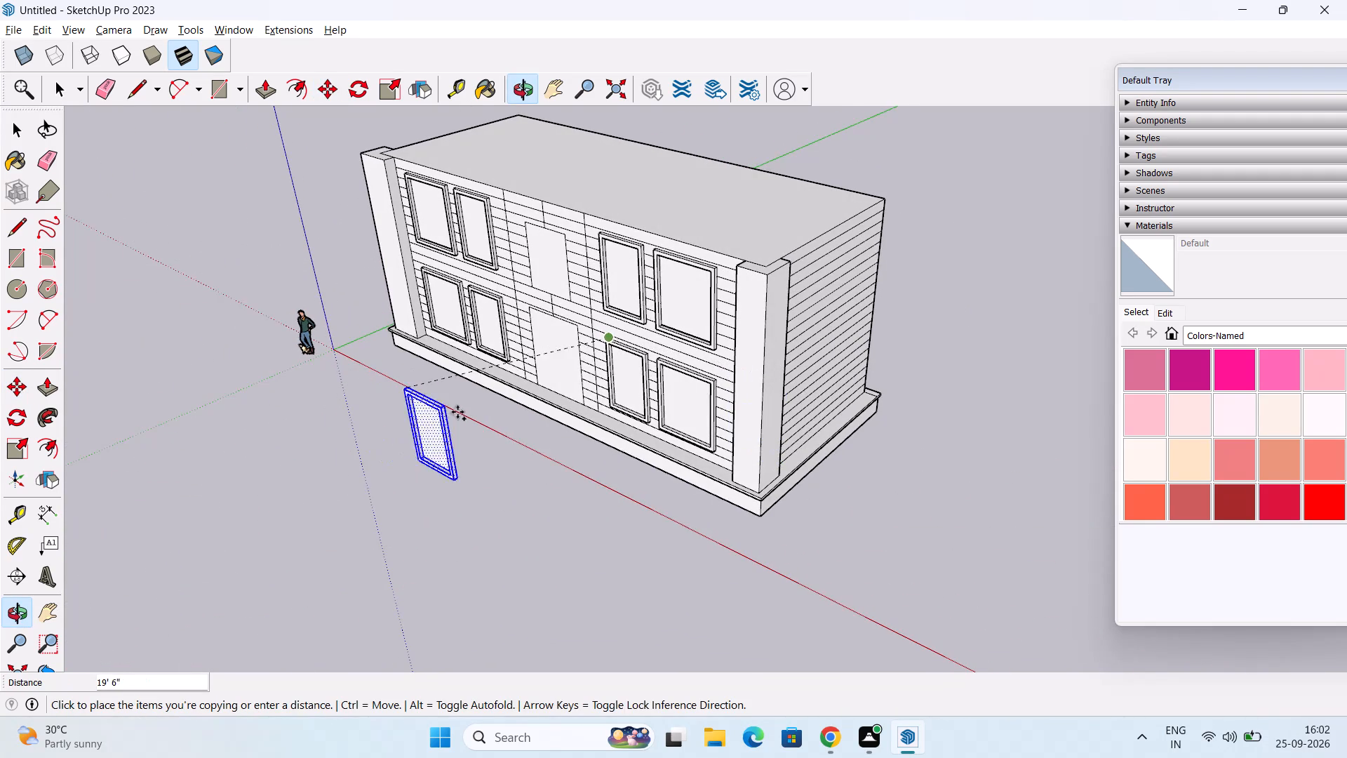
click(851, 474)
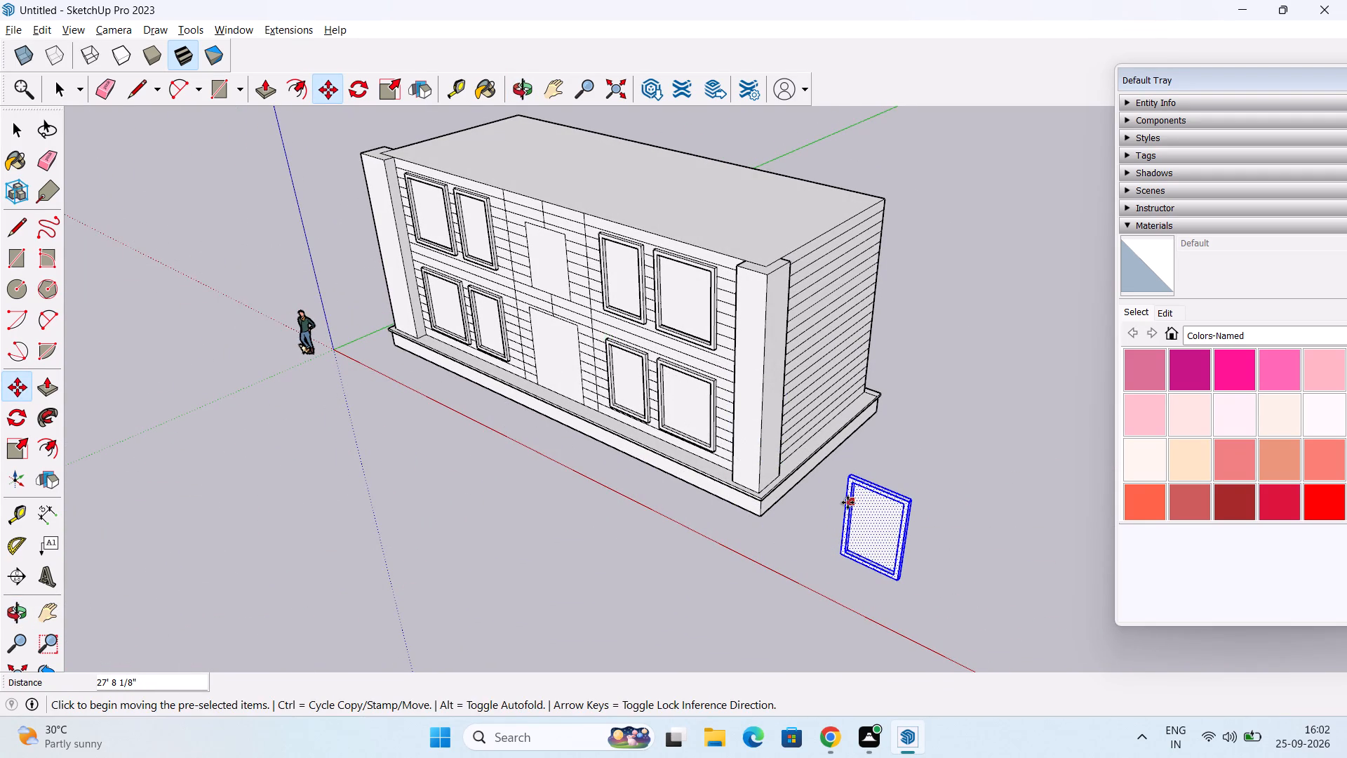
Rotate the freestanding window copy 90 degrees about its bottom corner so it lies parallel to the side wall.
key(space)
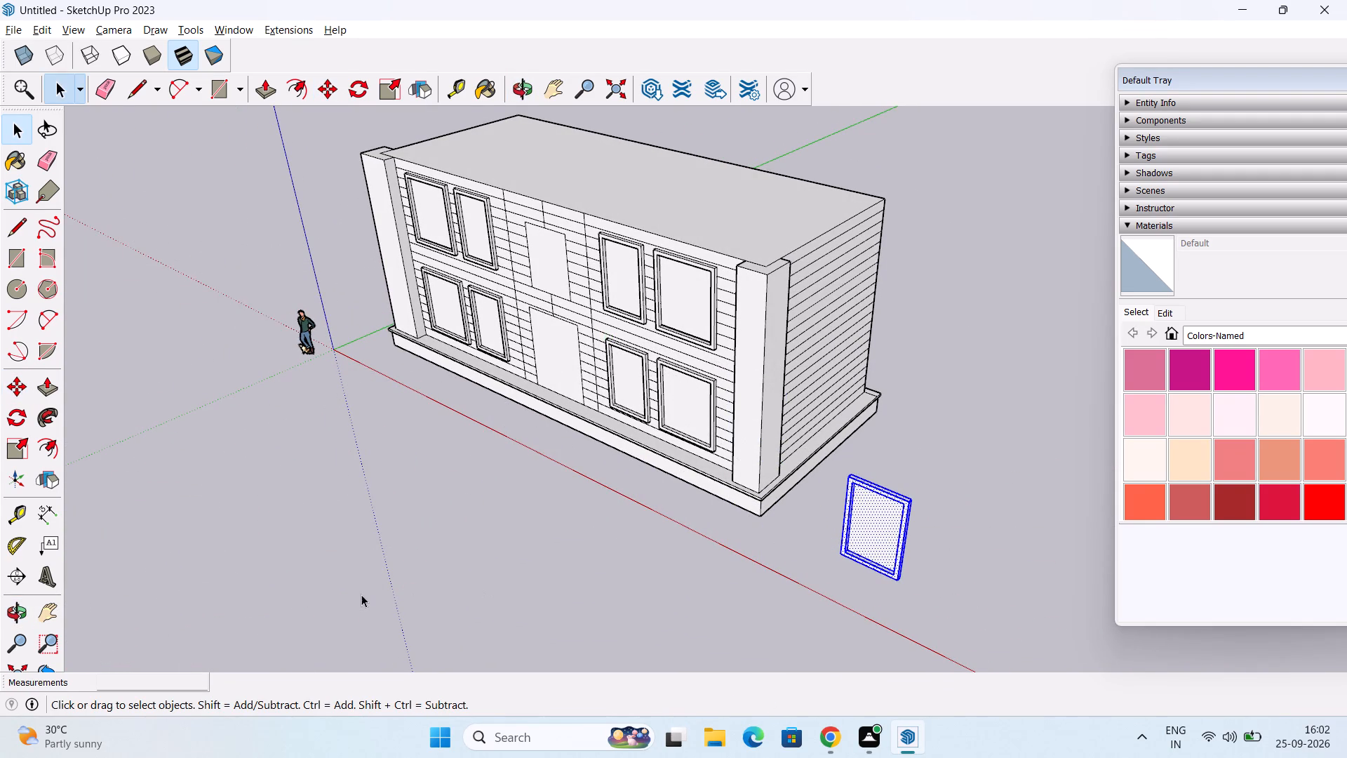
click(18, 423)
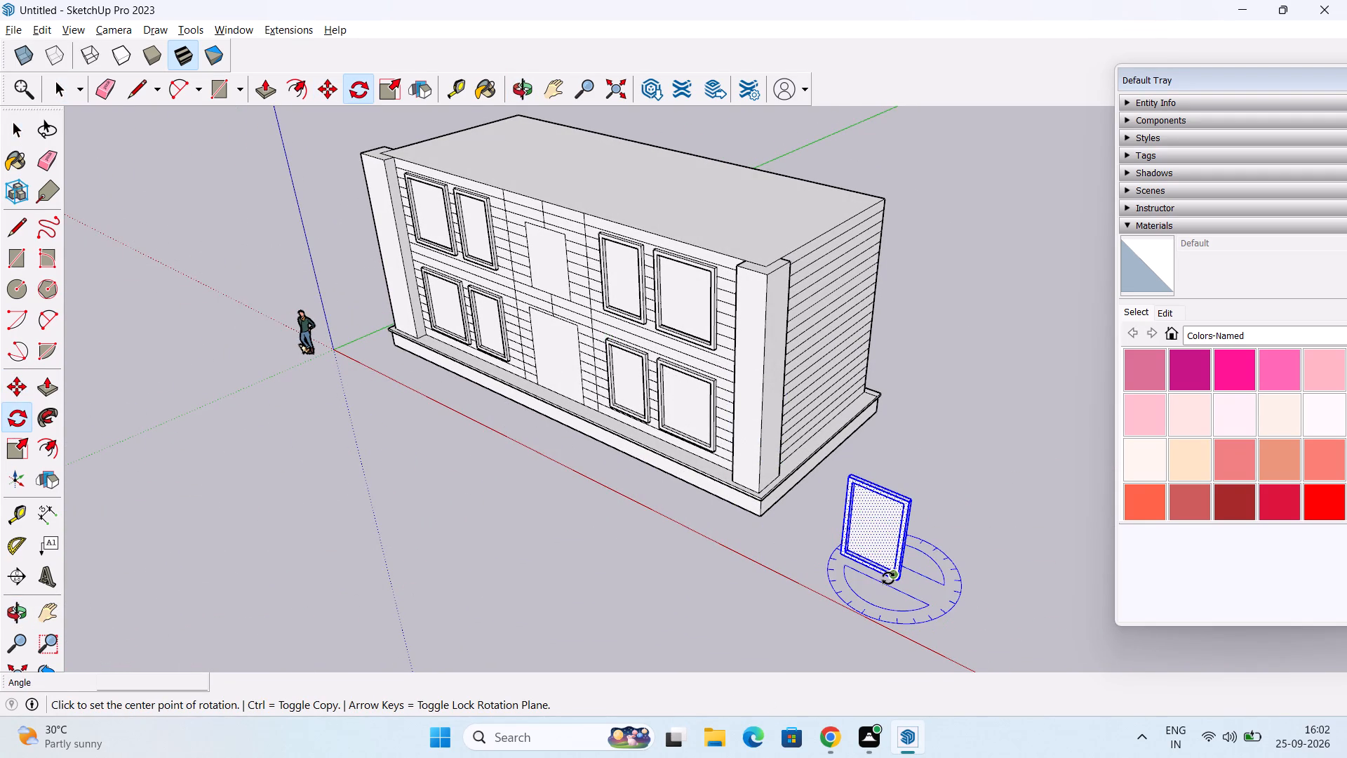
drag(888, 578, 904, 572)
click(975, 491)
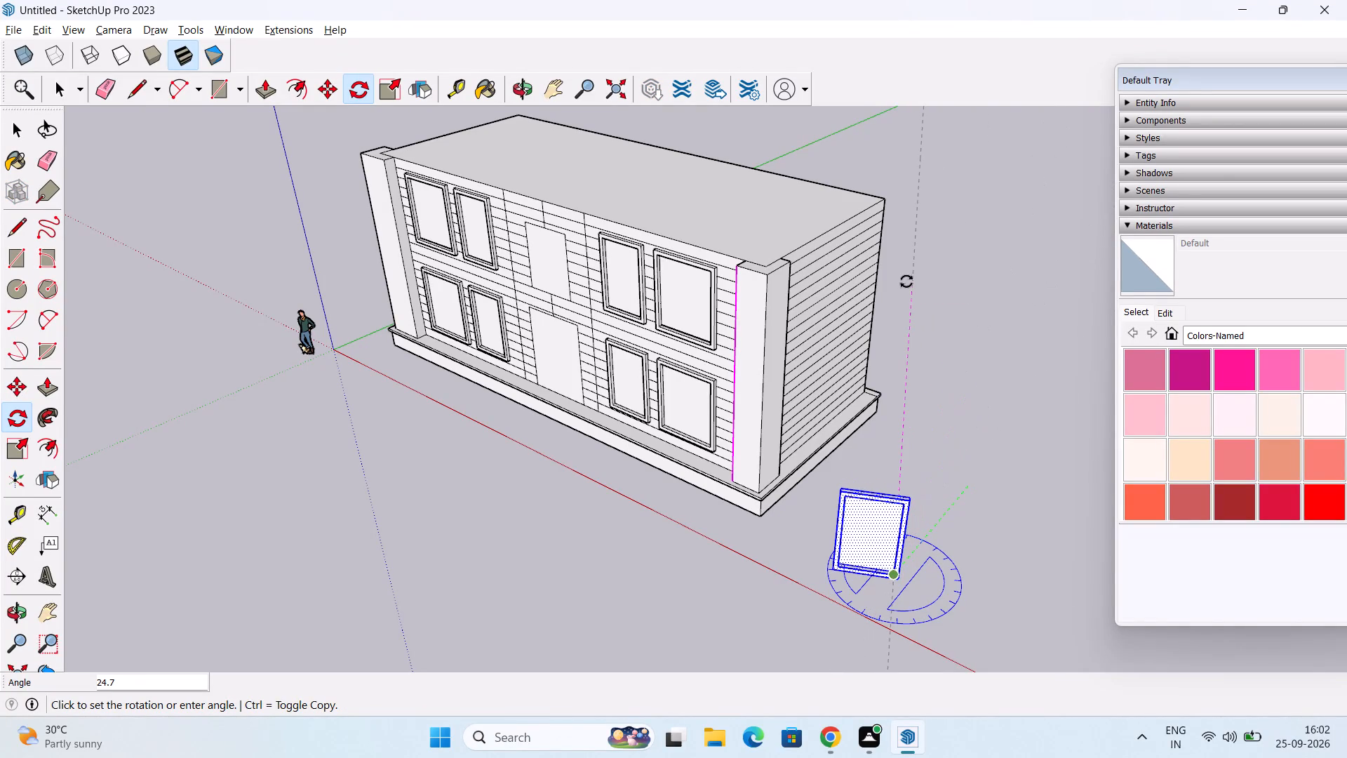
text(90)
key(Return)
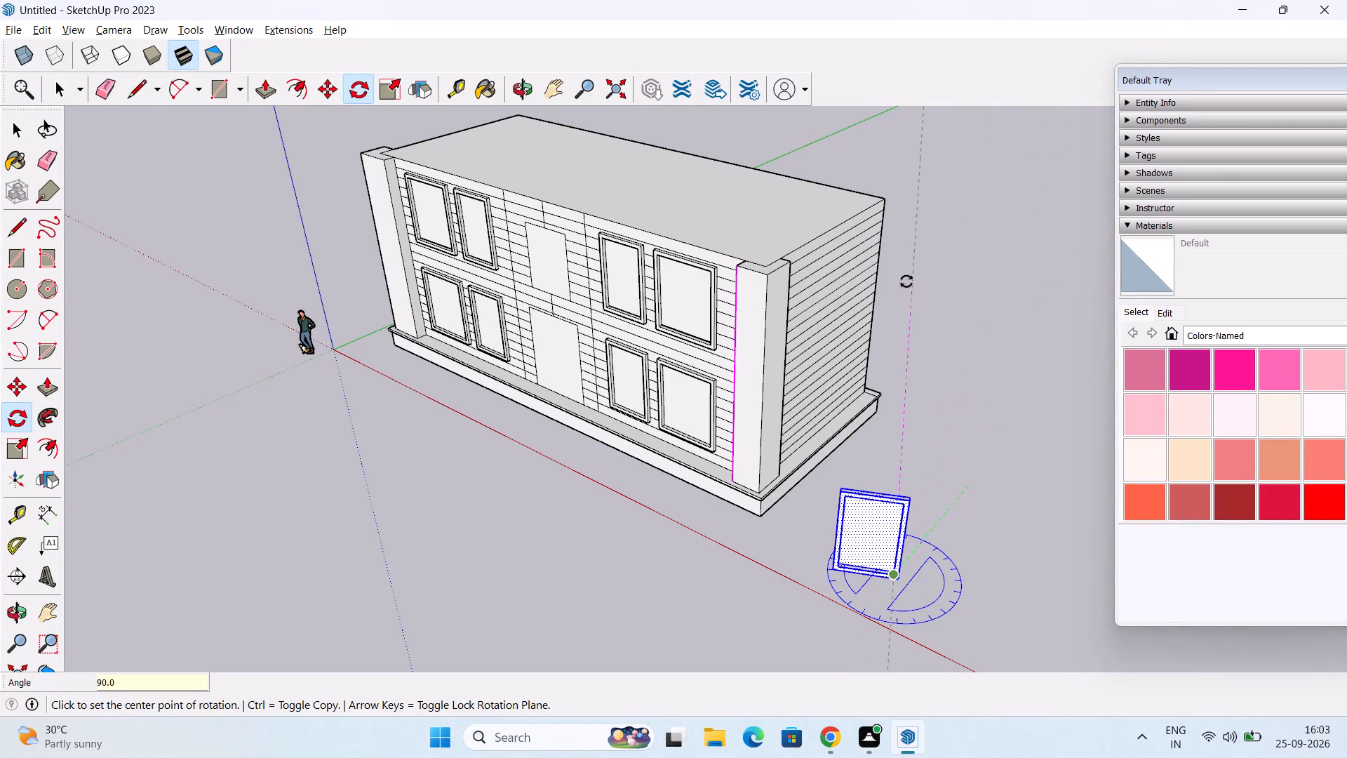
key(space)
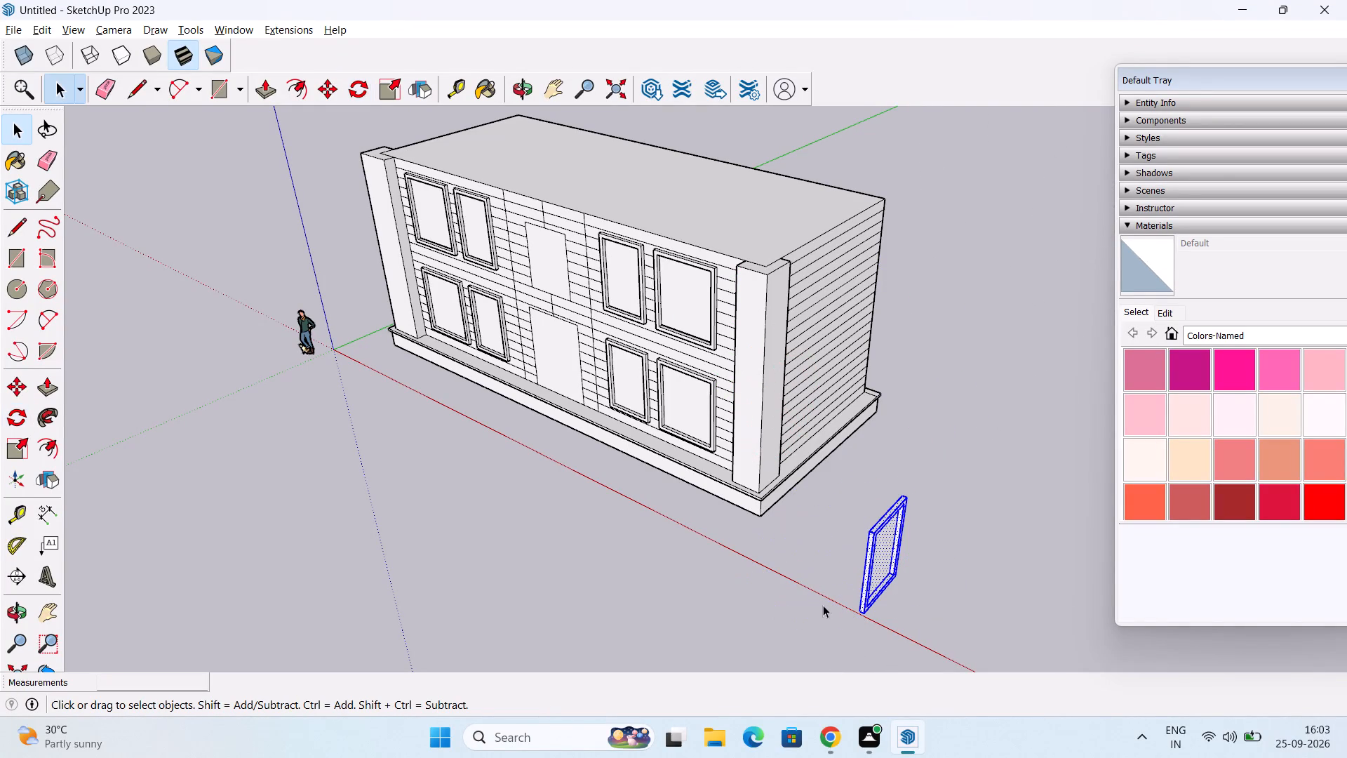
Copy the rotated window from its bottom corner onto the side wall's upper storey, about 24' 4" away.
key(m)
scroll(862, 611, up, 5)
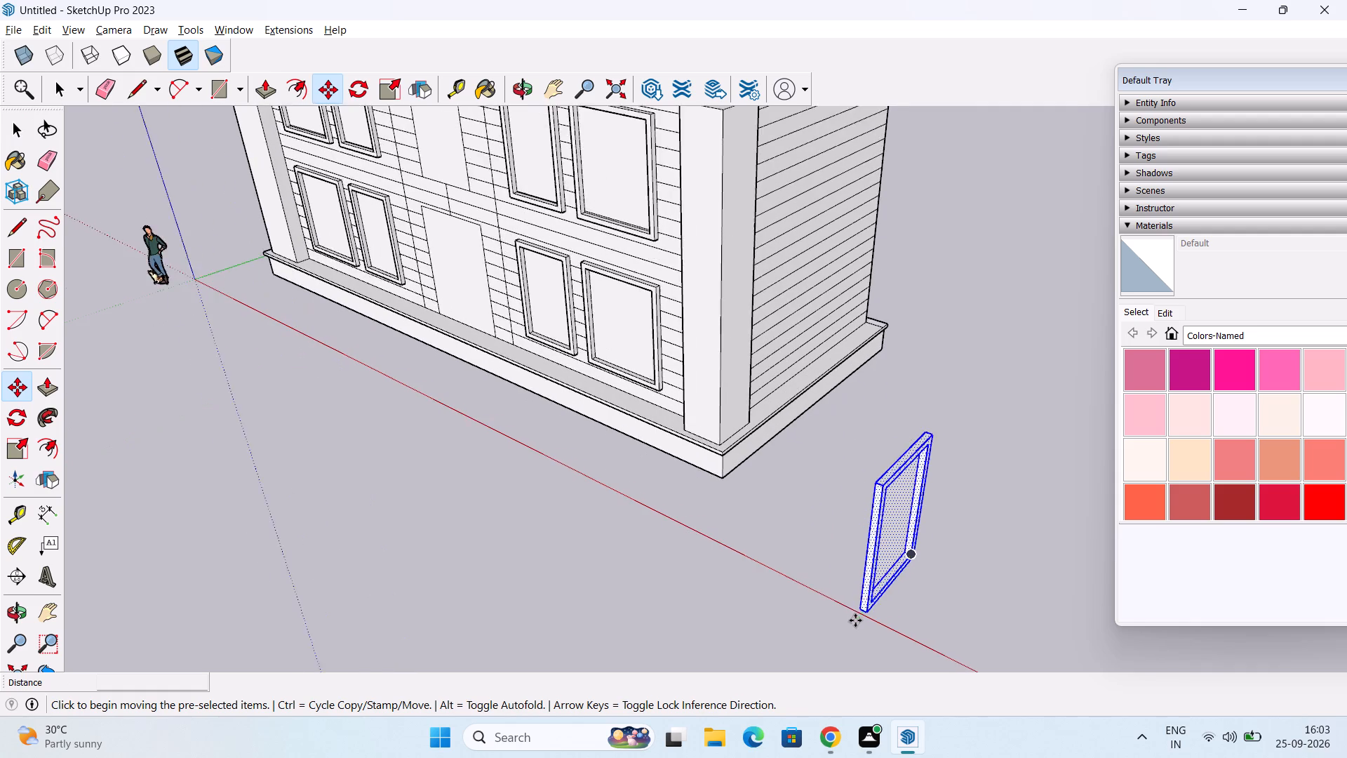
scroll(855, 620, up, 3)
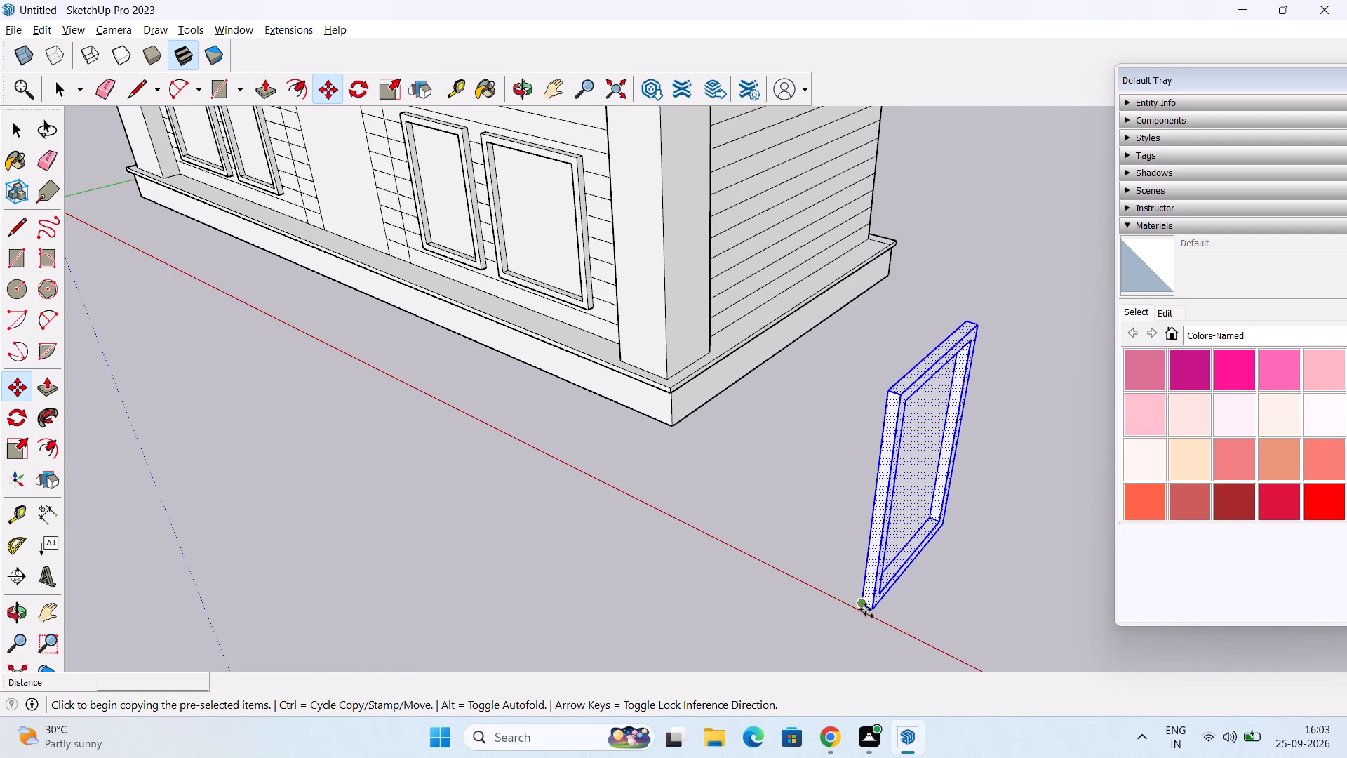
click(866, 609)
scroll(794, 242, down, 4)
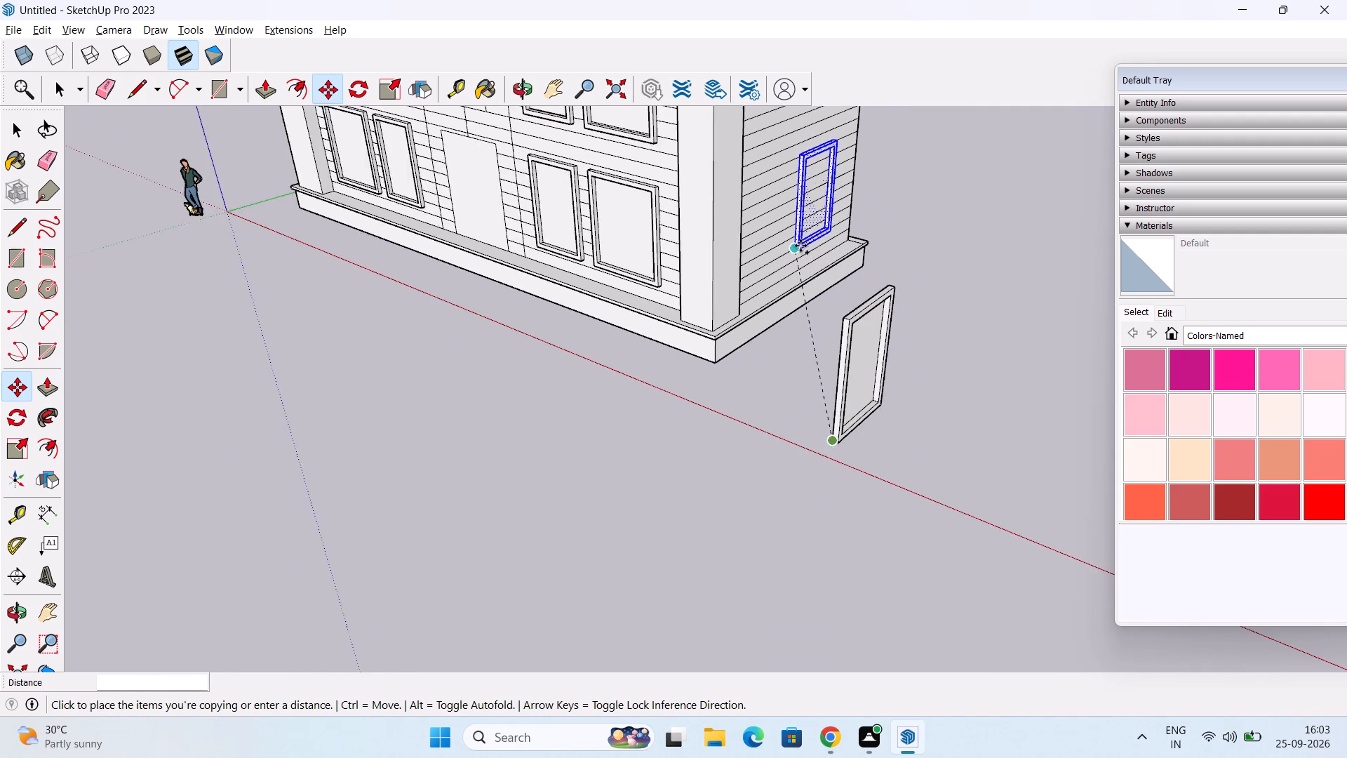
scroll(800, 246, down, 2)
shift+middle_drag(819, 224, 843, 438)
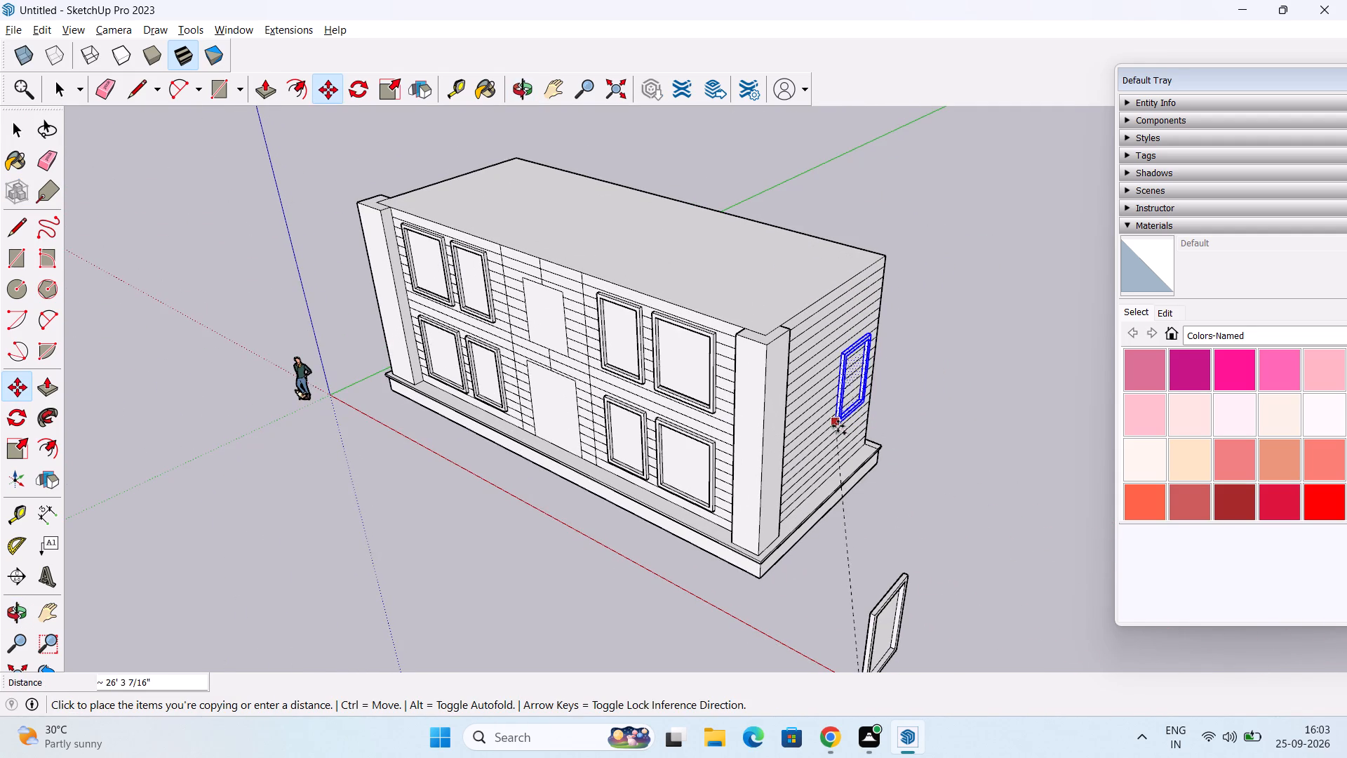
scroll(815, 418, up, 1)
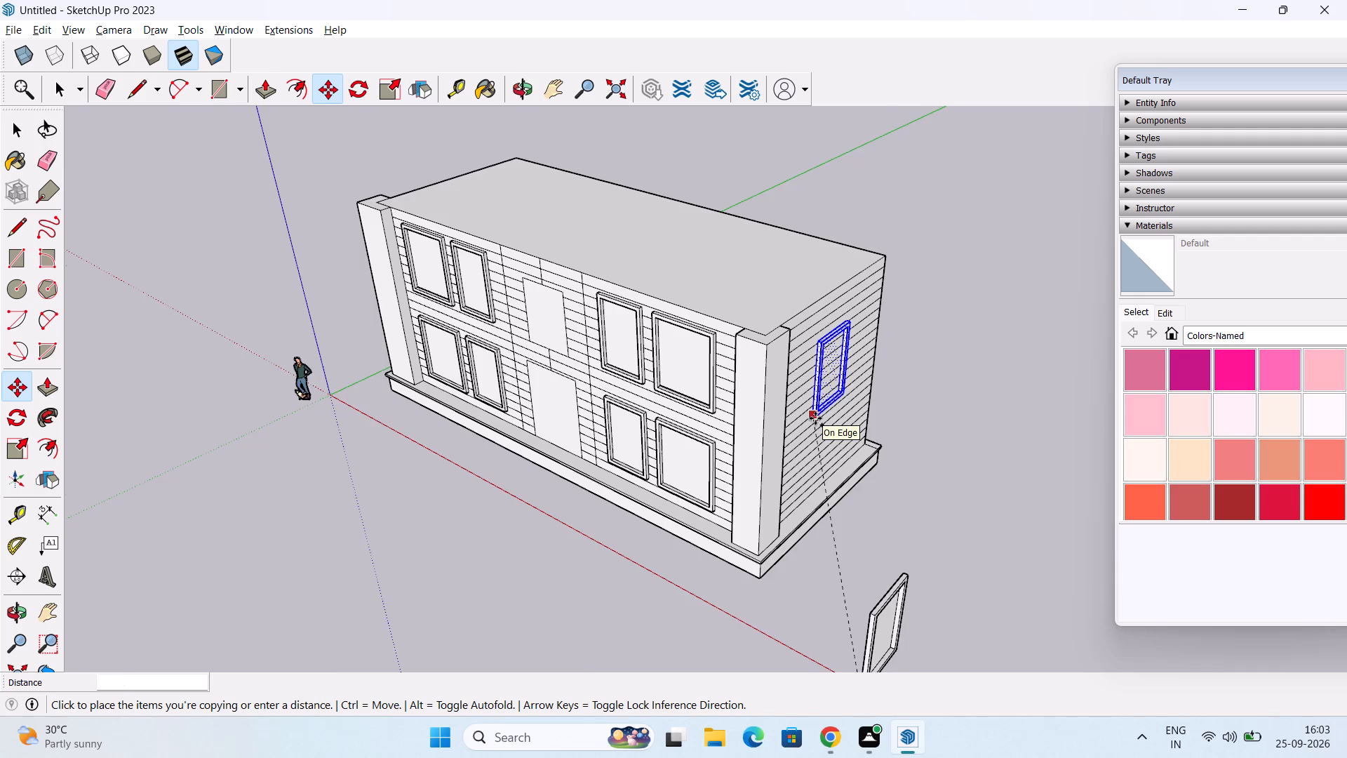
scroll(815, 418, up, 3)
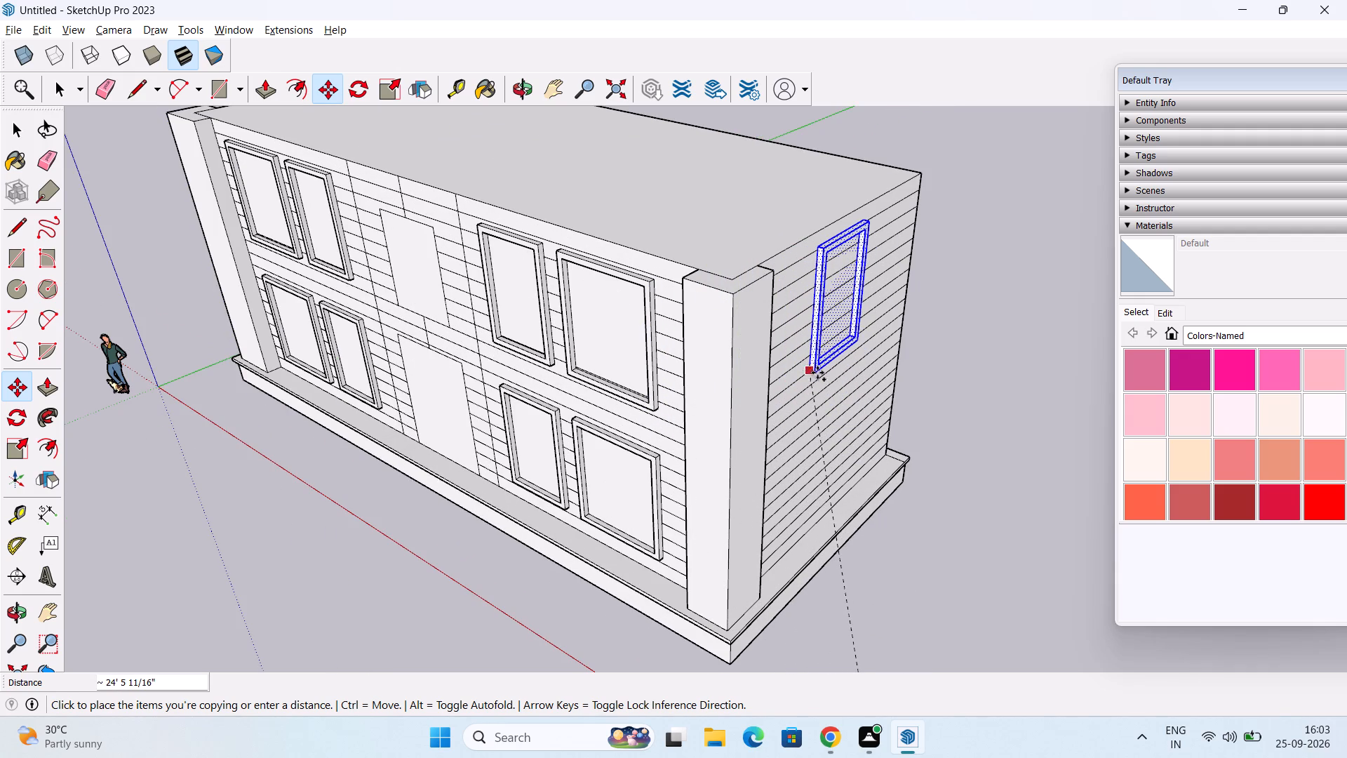
middle_drag(822, 379, 1005, 347)
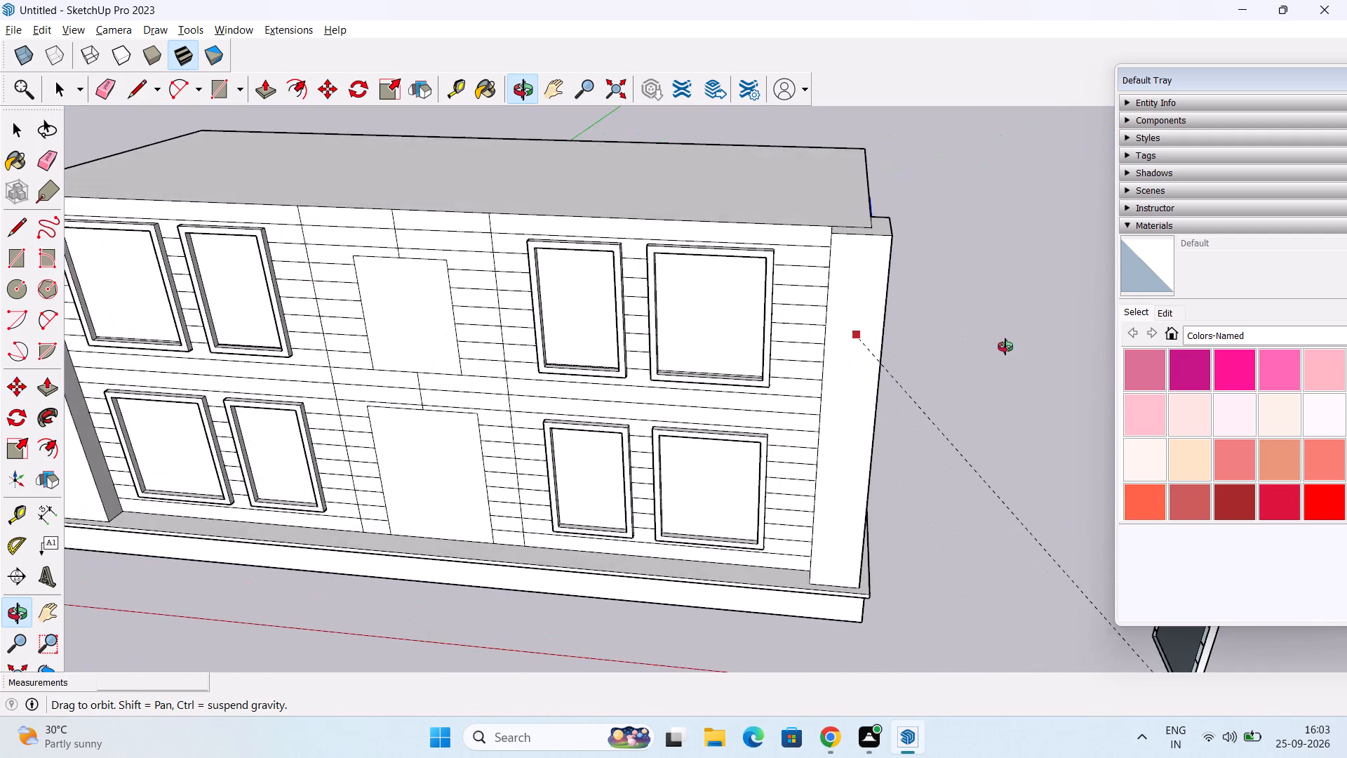
middle_drag(1005, 347, 751, 343)
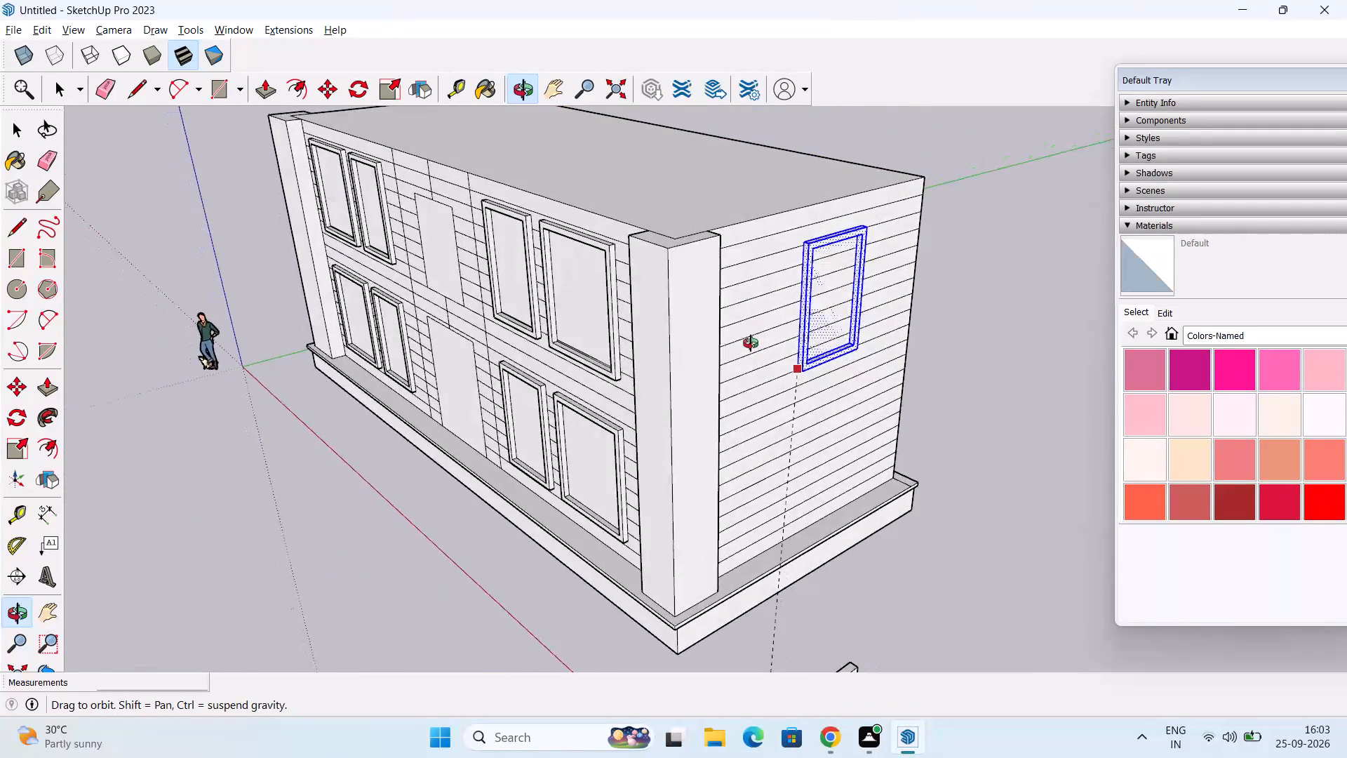
middle_drag(751, 343, 717, 343)
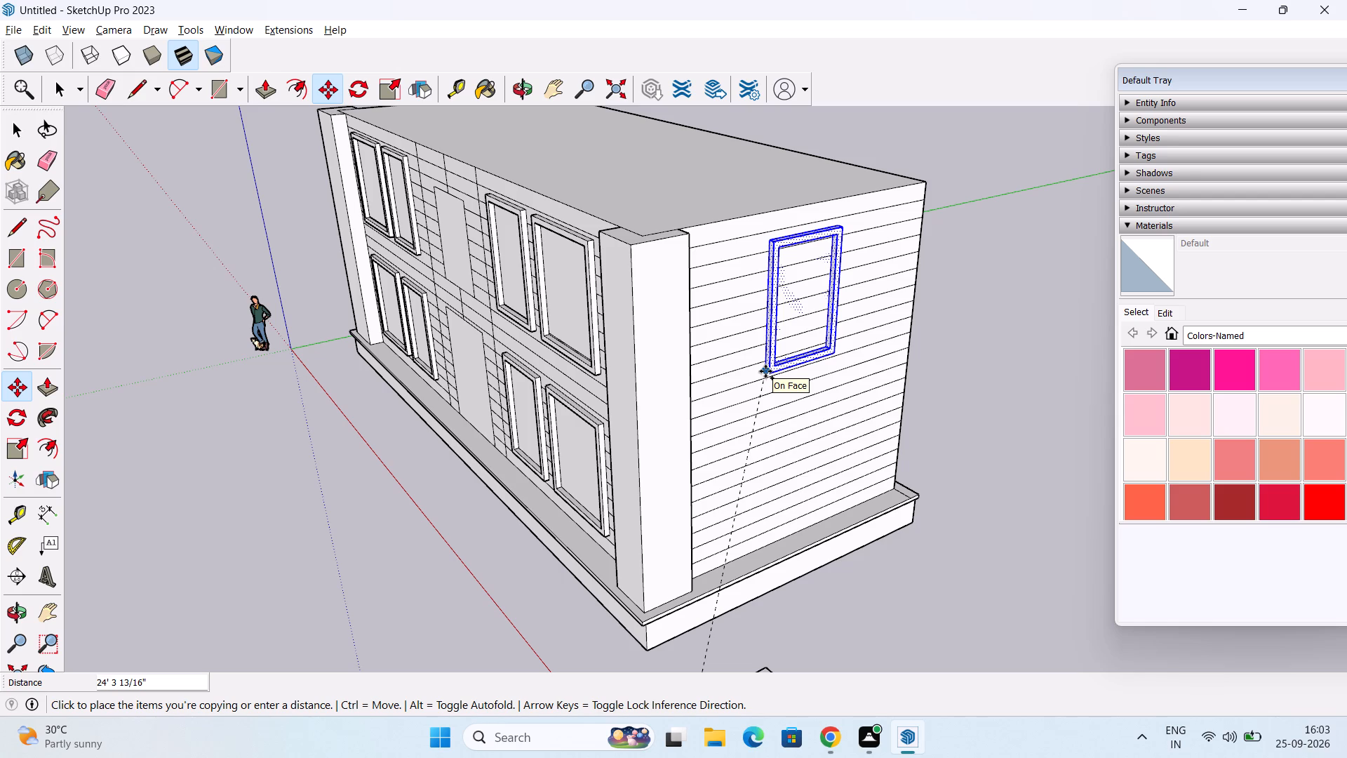
click(765, 370)
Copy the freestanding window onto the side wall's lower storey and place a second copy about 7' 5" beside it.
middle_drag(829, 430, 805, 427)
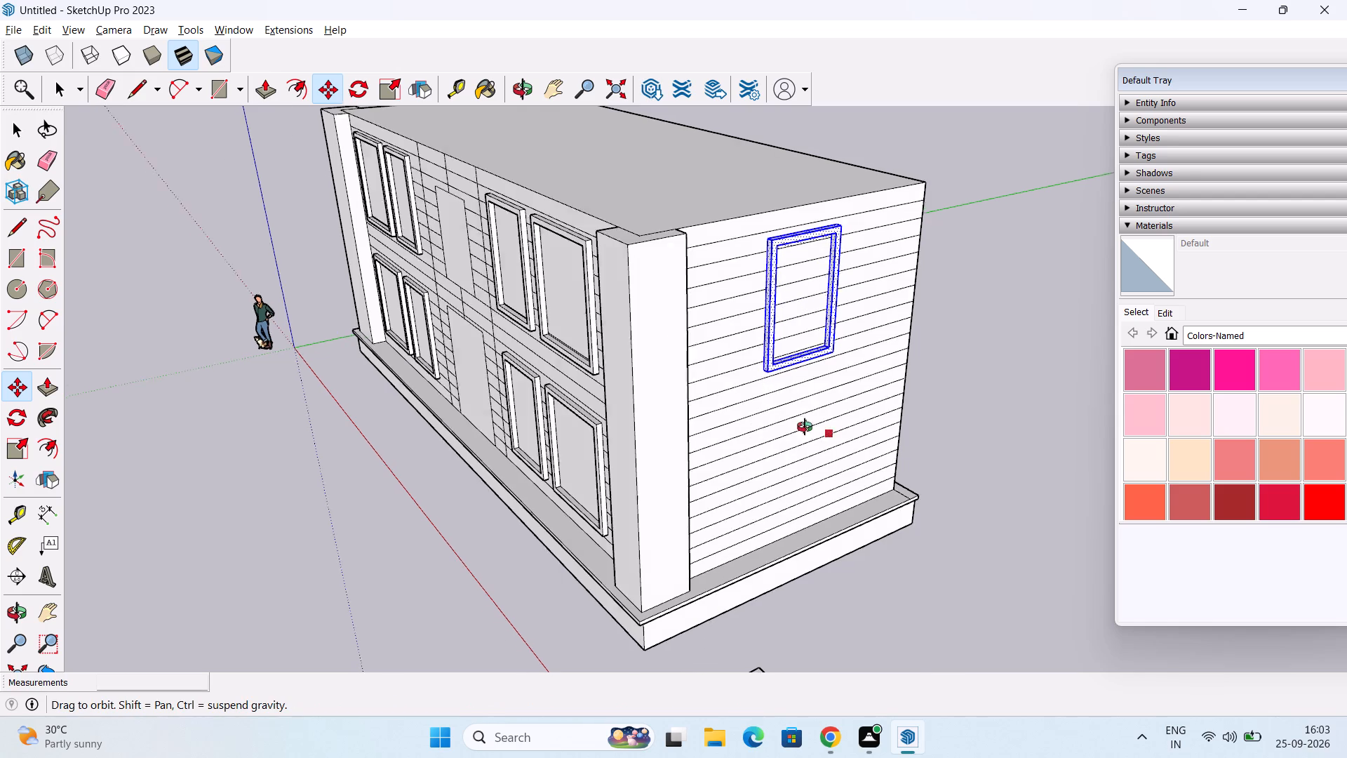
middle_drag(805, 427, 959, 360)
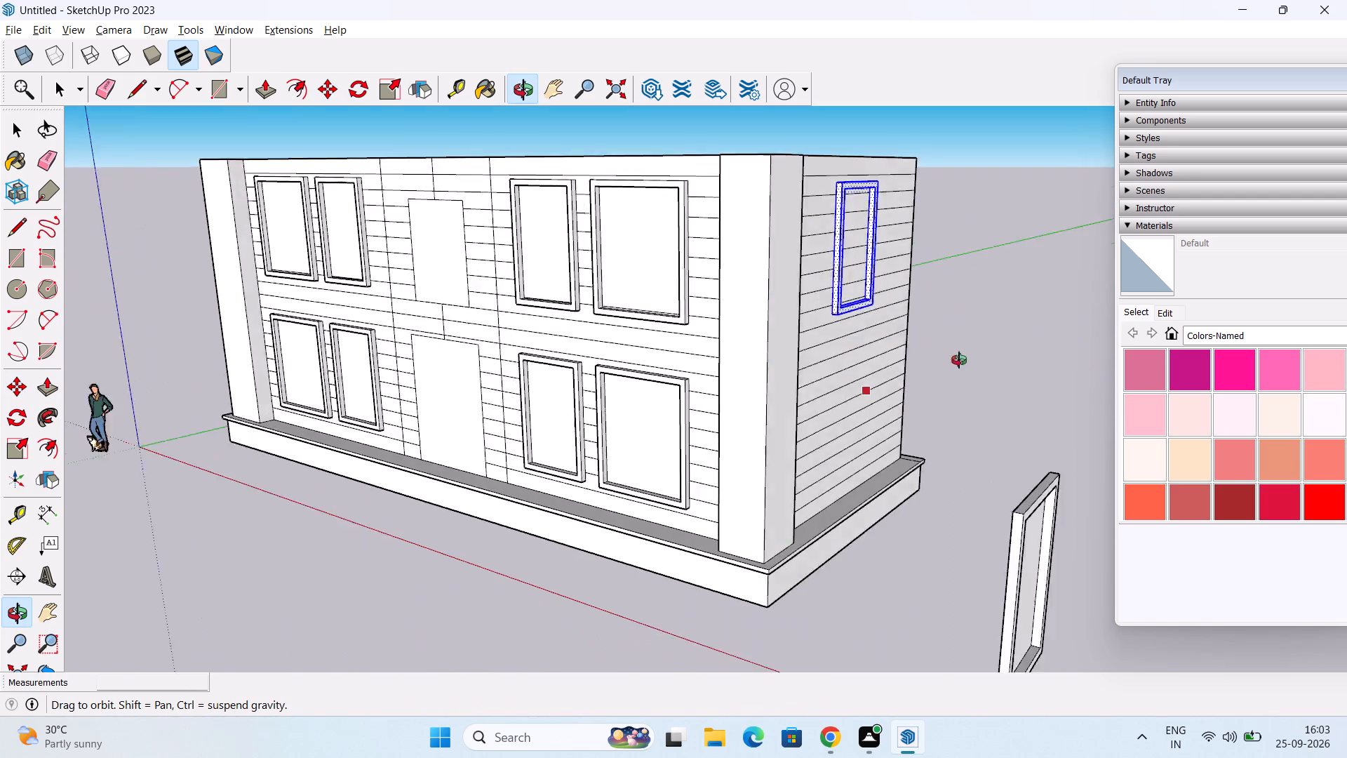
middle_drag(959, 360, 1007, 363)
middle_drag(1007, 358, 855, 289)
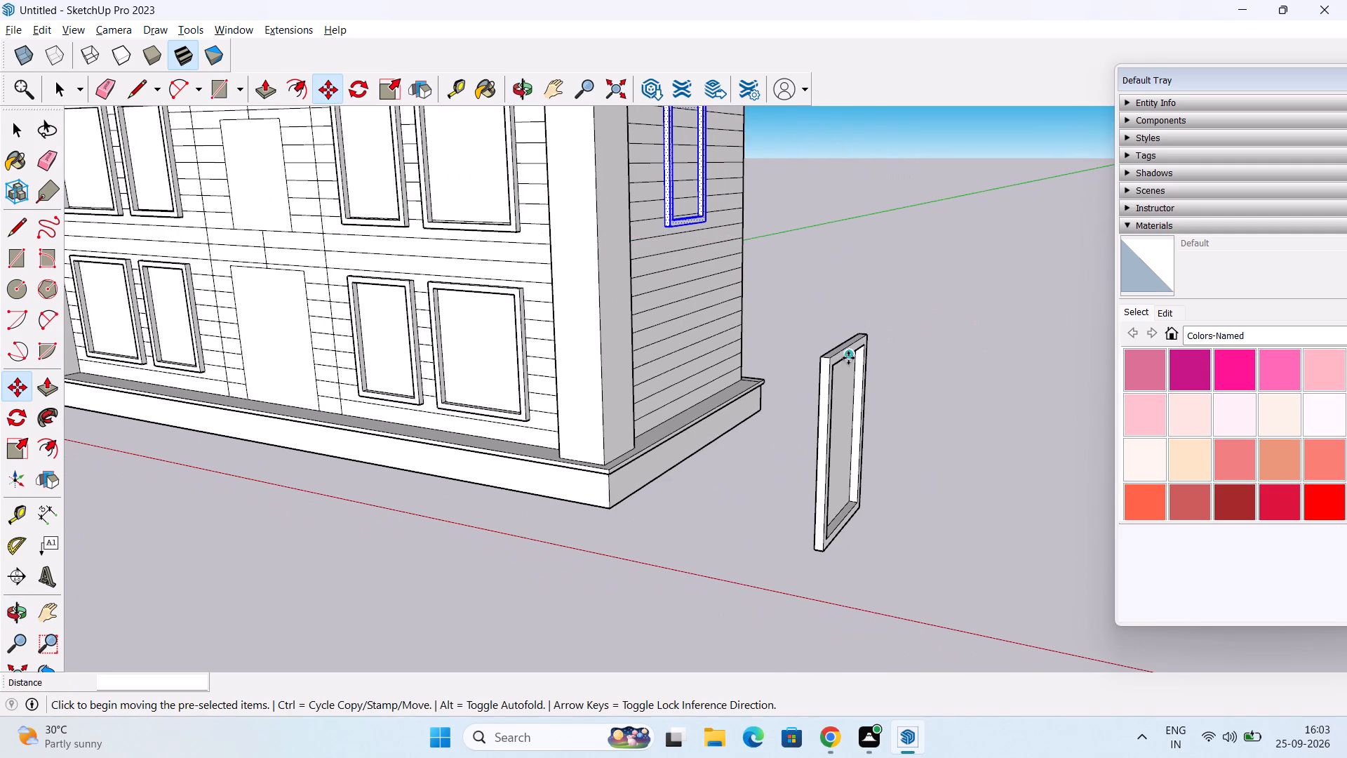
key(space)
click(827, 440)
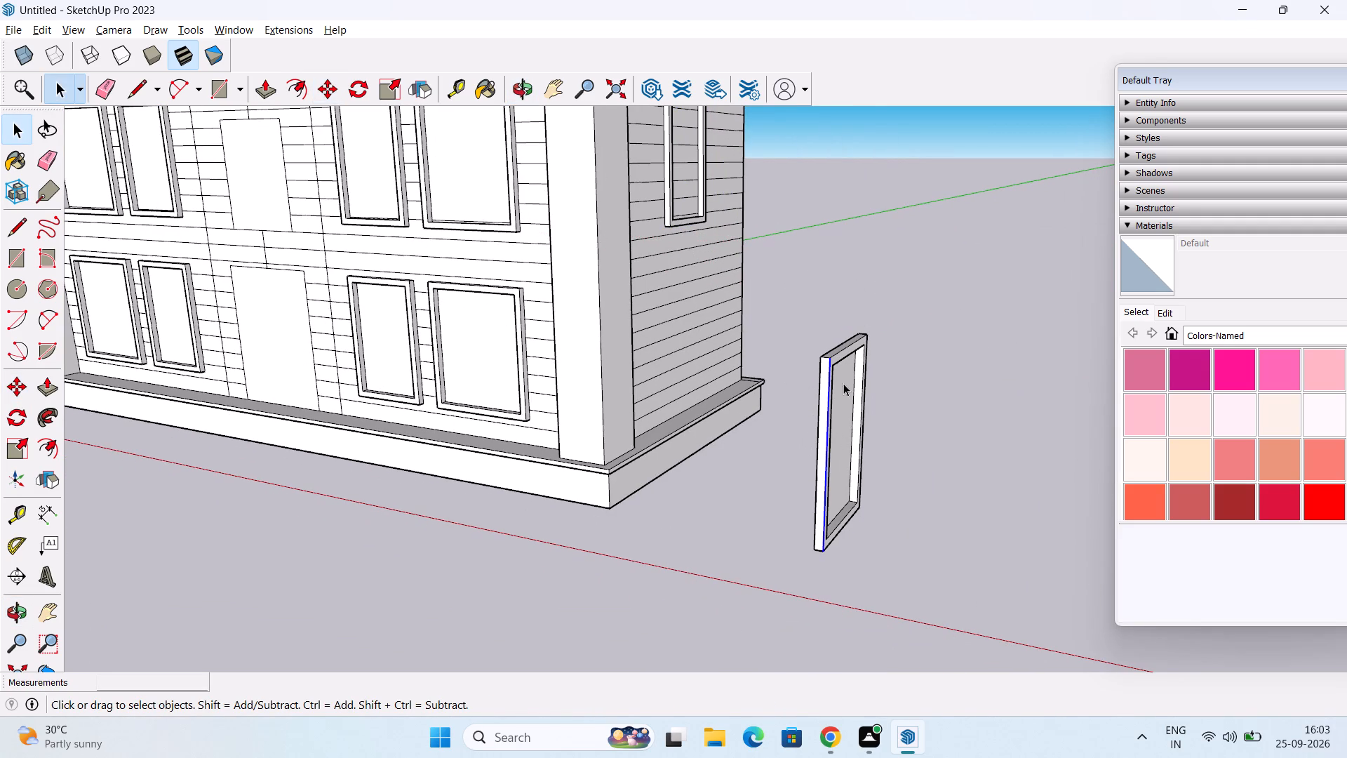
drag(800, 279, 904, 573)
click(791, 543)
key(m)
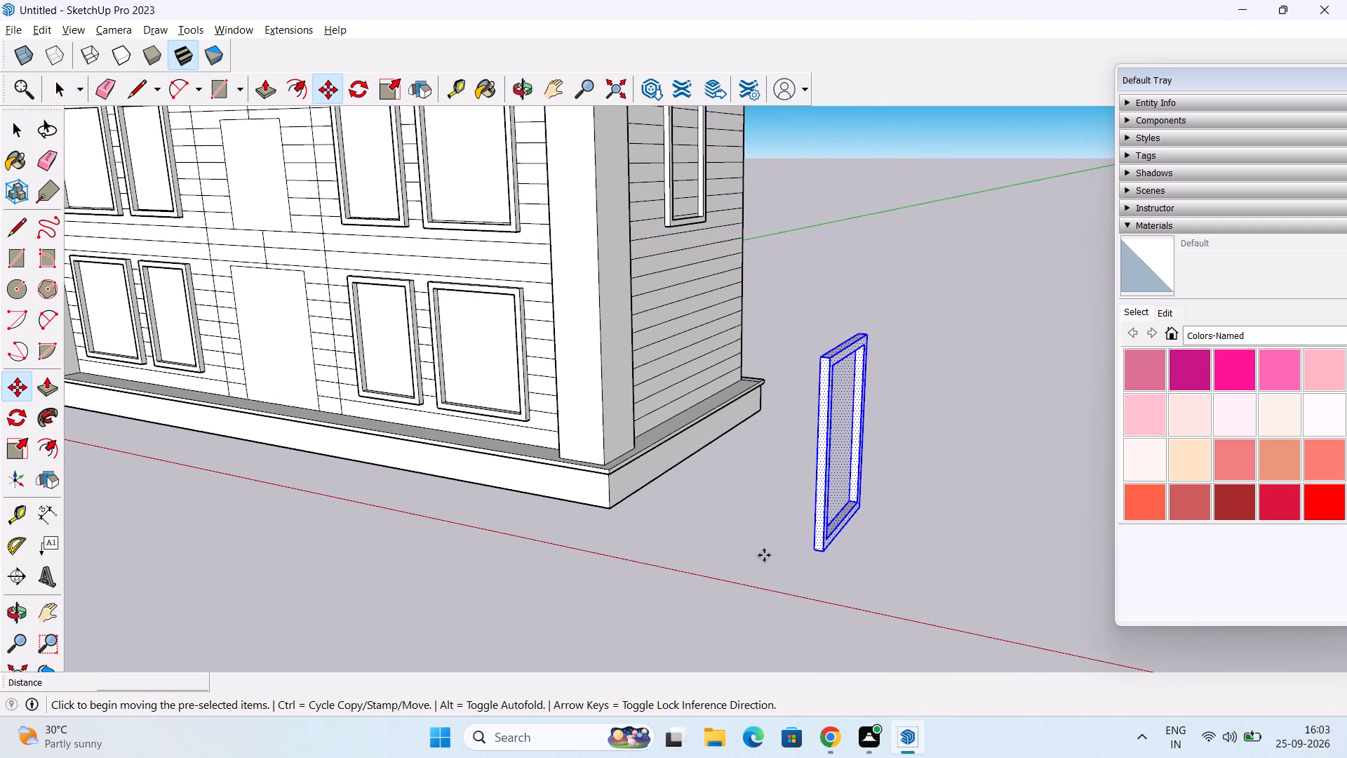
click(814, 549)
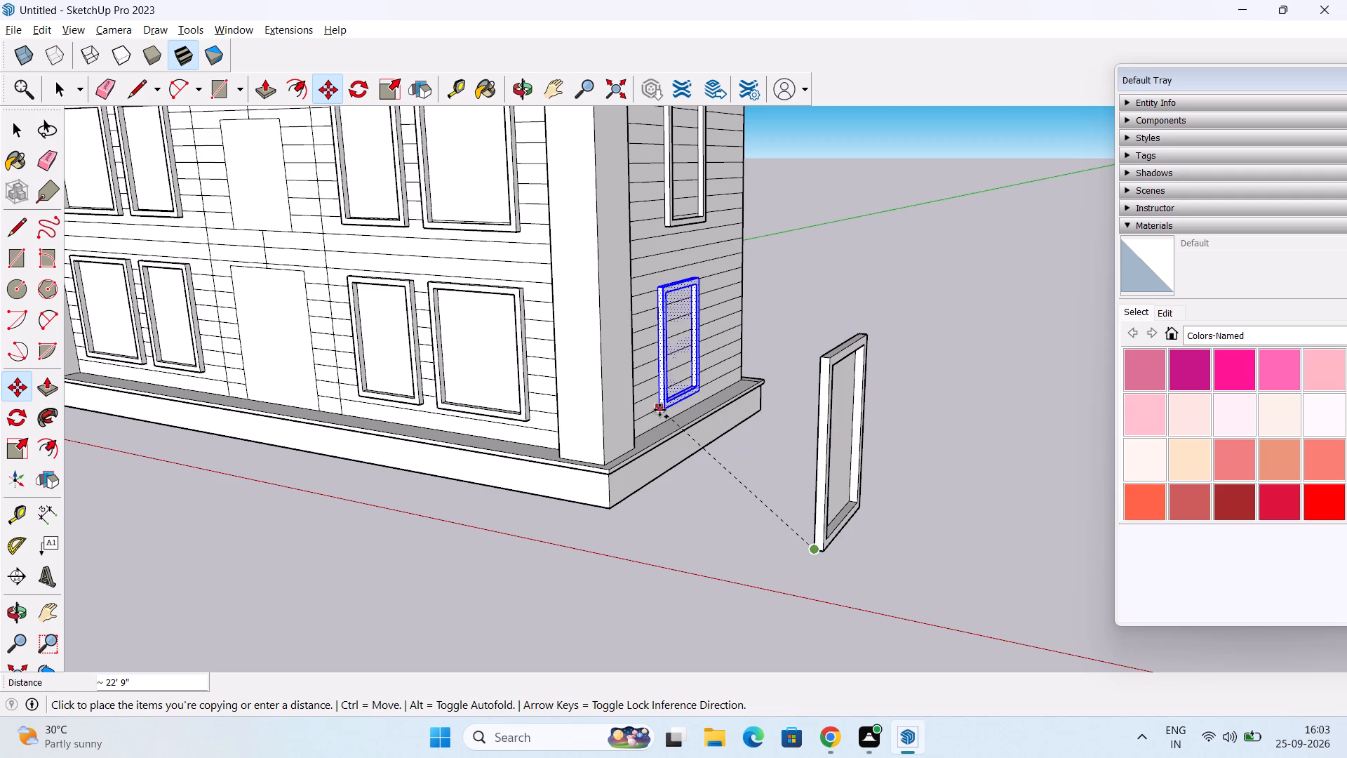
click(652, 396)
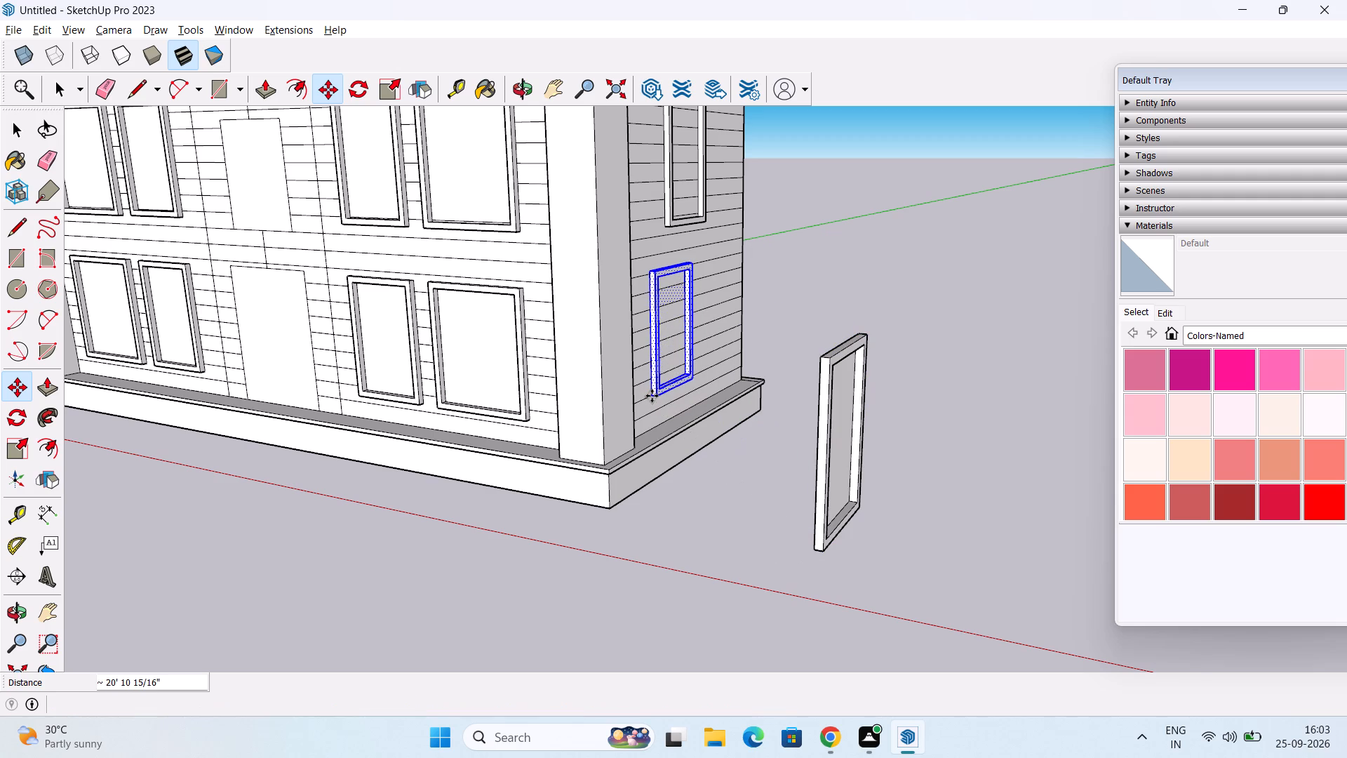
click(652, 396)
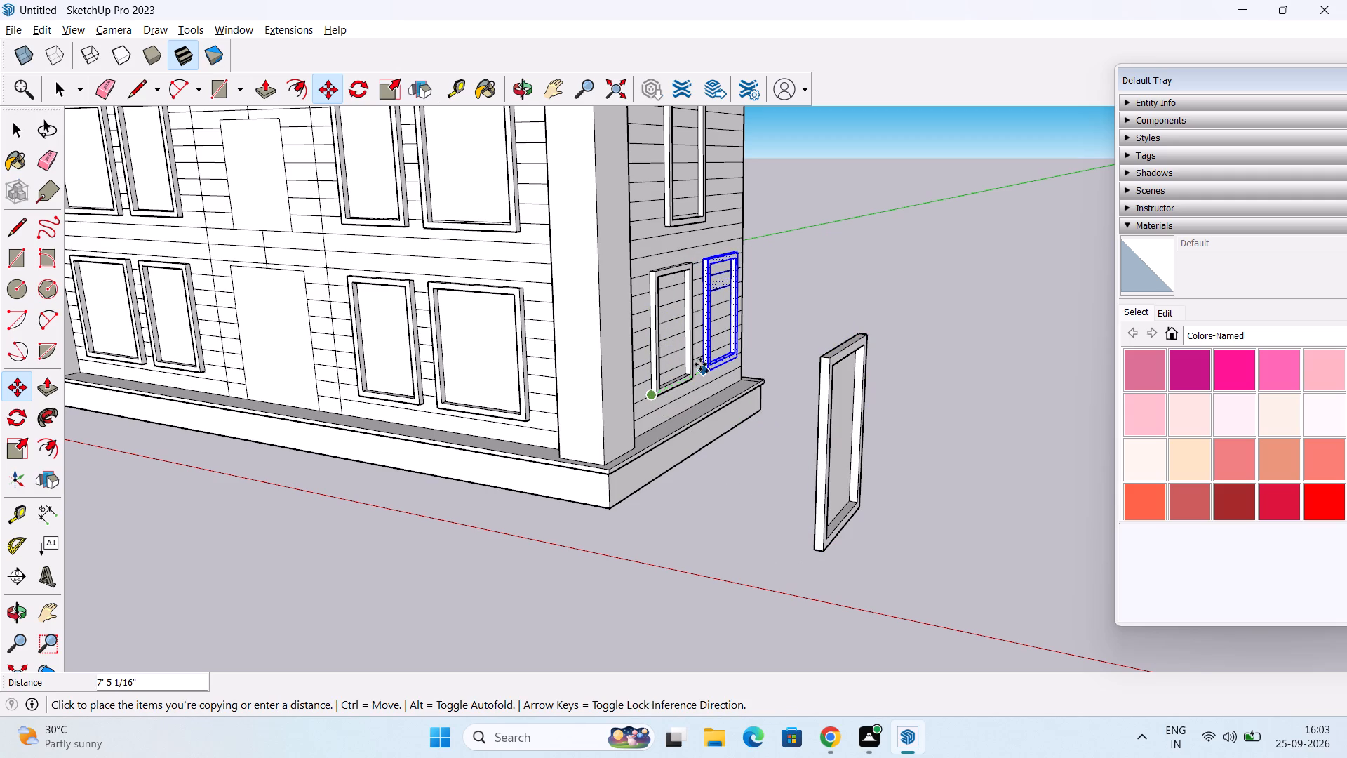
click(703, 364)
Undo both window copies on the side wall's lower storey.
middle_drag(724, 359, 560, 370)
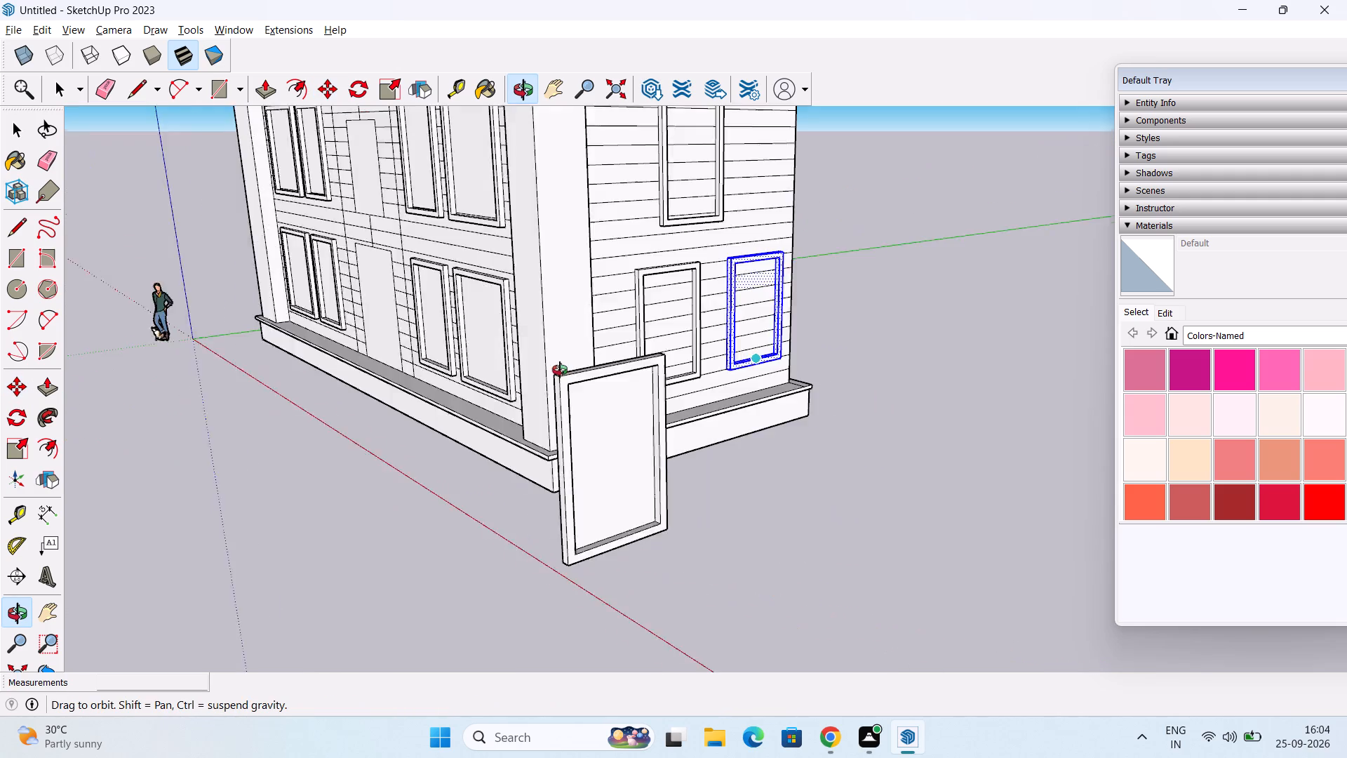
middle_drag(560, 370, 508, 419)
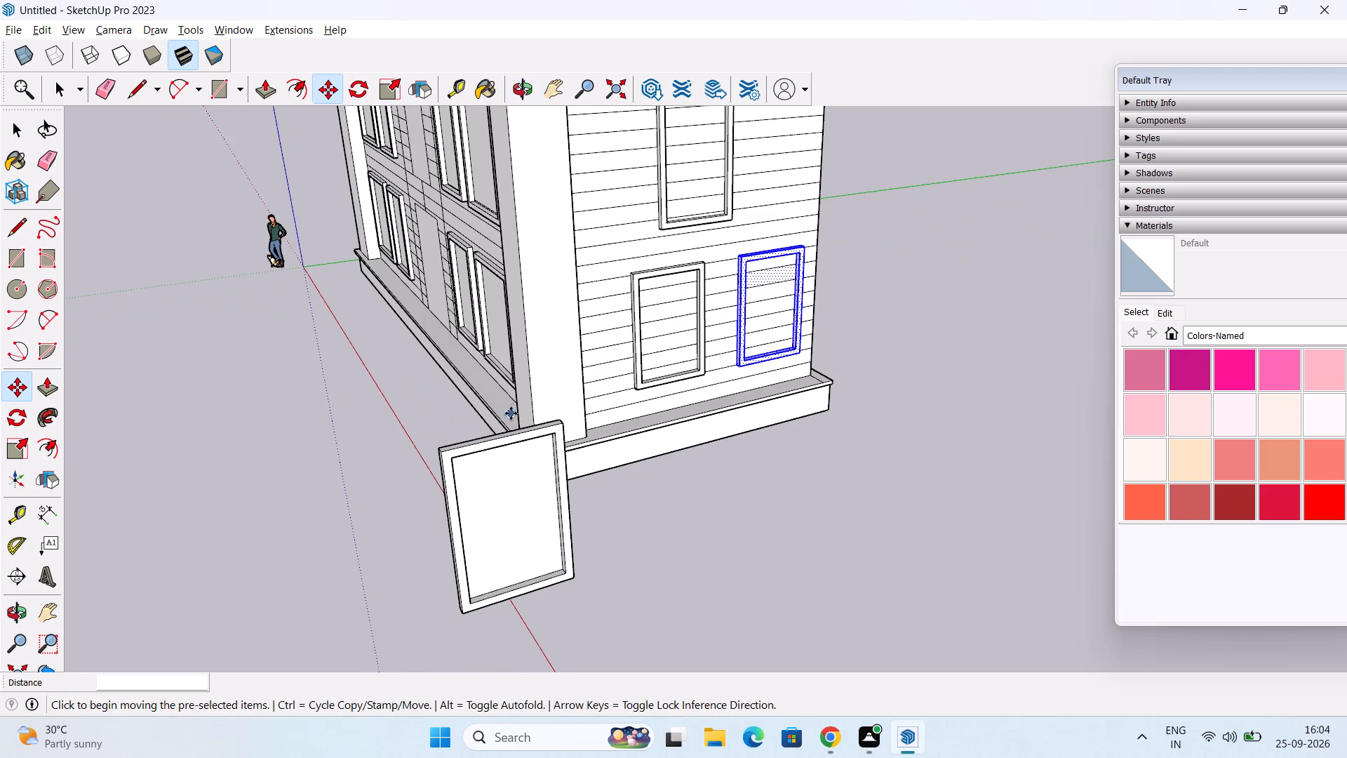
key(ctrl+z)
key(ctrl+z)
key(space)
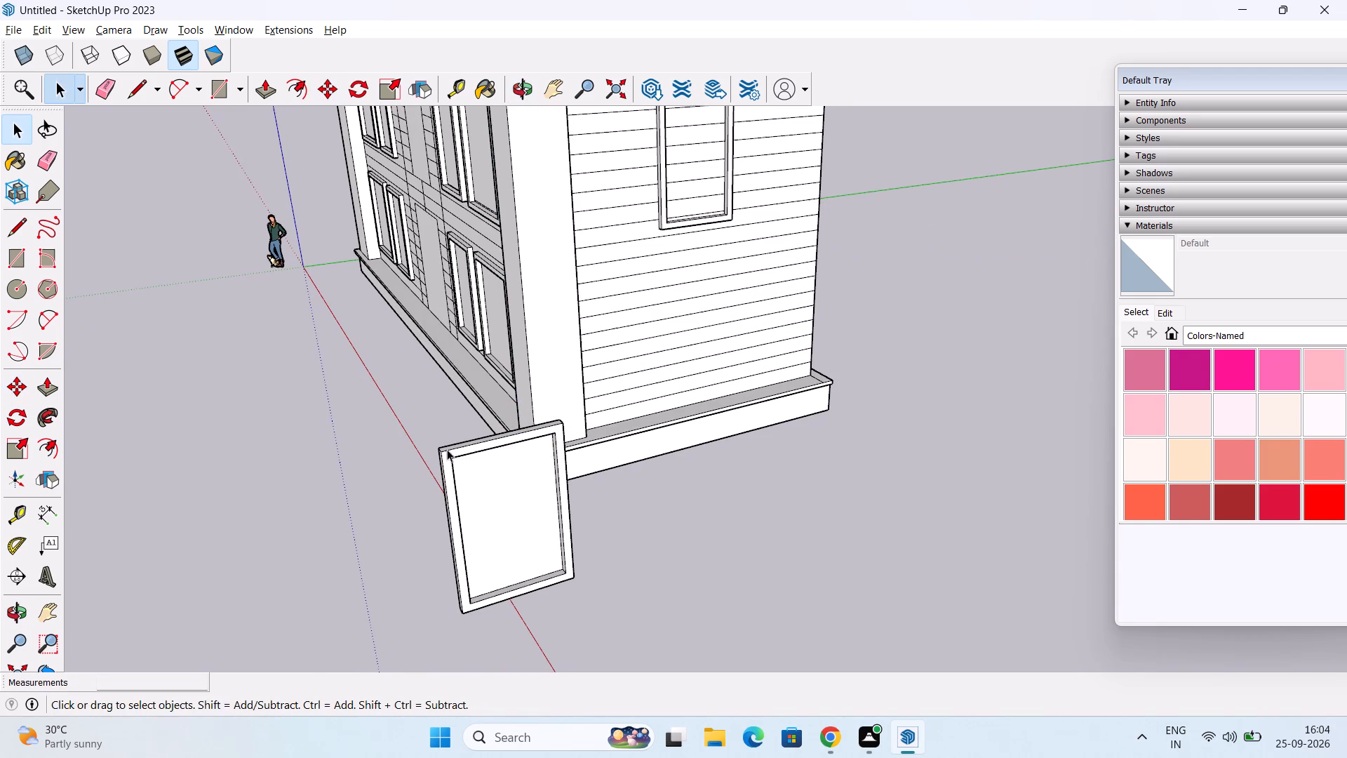
Copy the freestanding window from its bottom corner onto the side wall's lower storey near the corner pillar, about 19' 6" away.
middle_drag(446, 437, 779, 446)
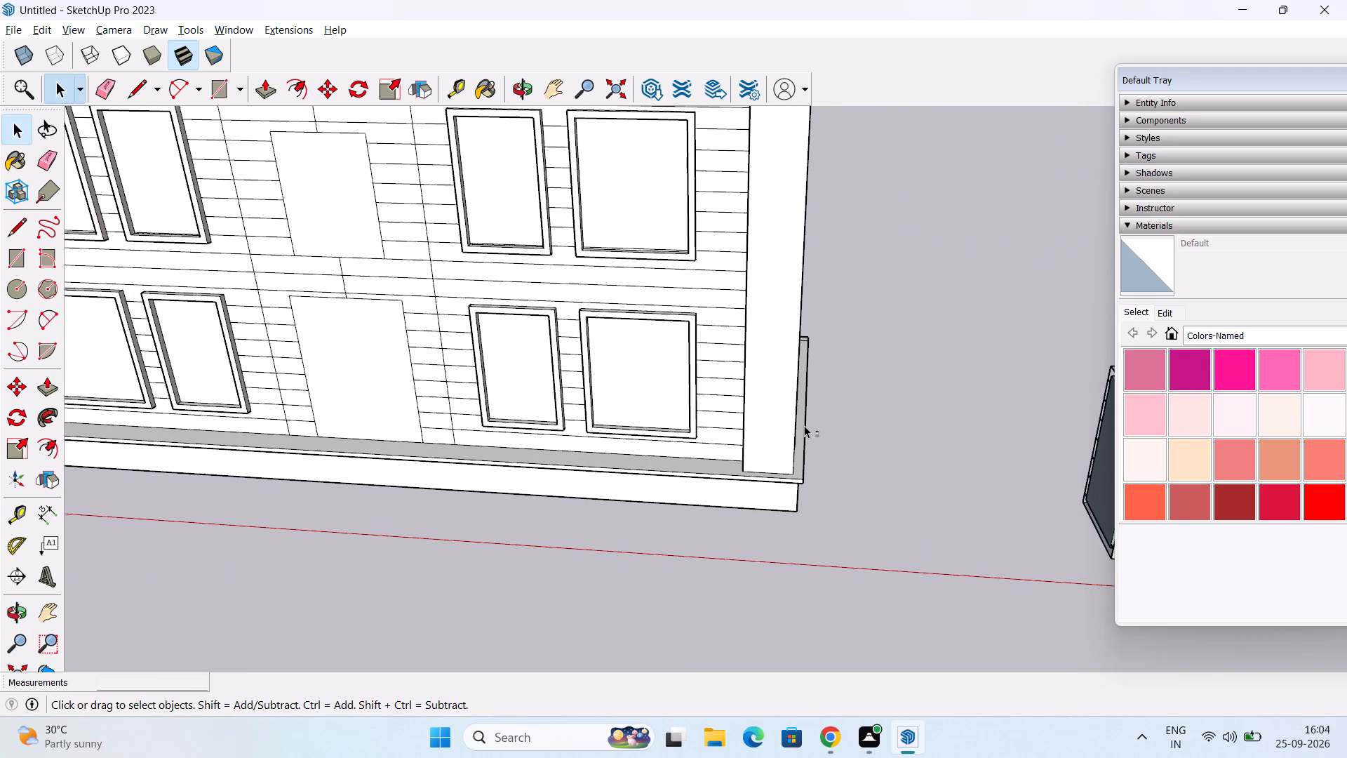
shift+middle_drag(804, 425, 690, 418)
drag(839, 312, 1004, 586)
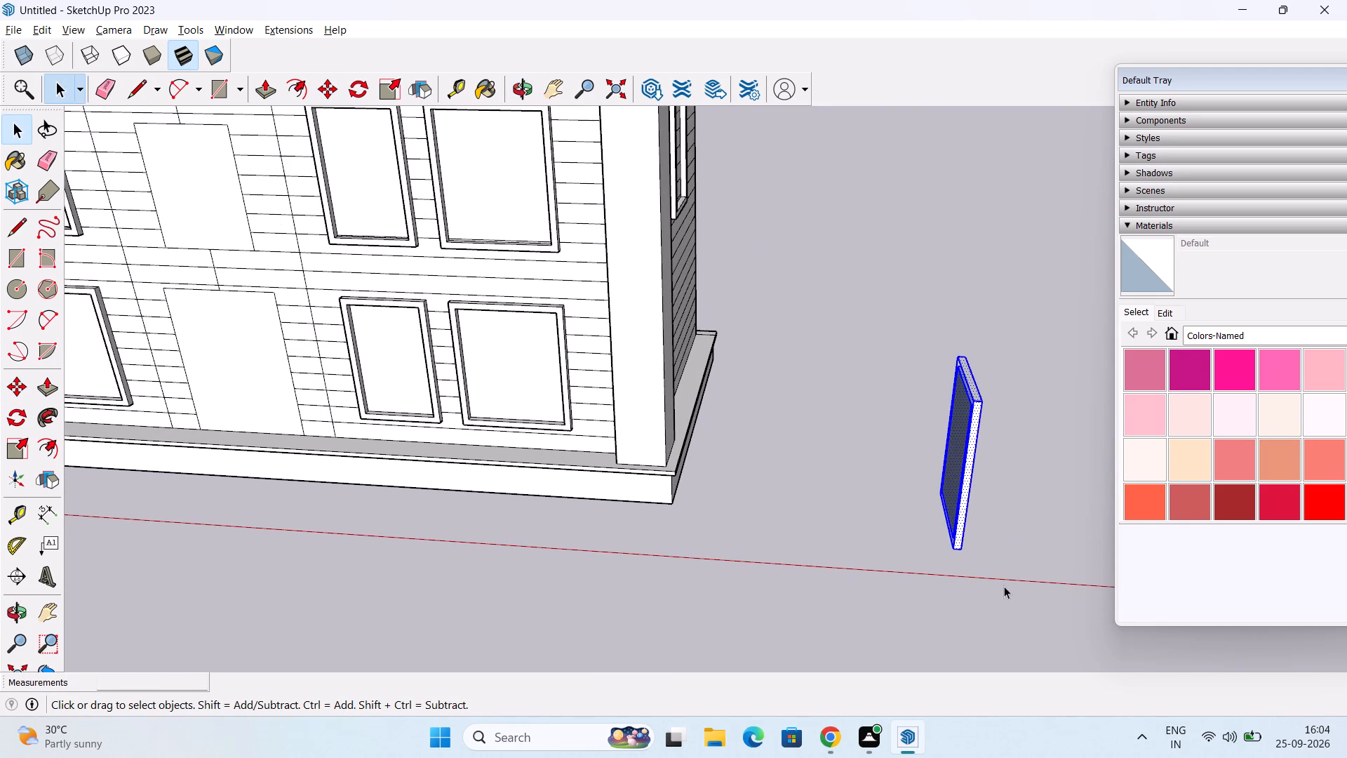
key(m)
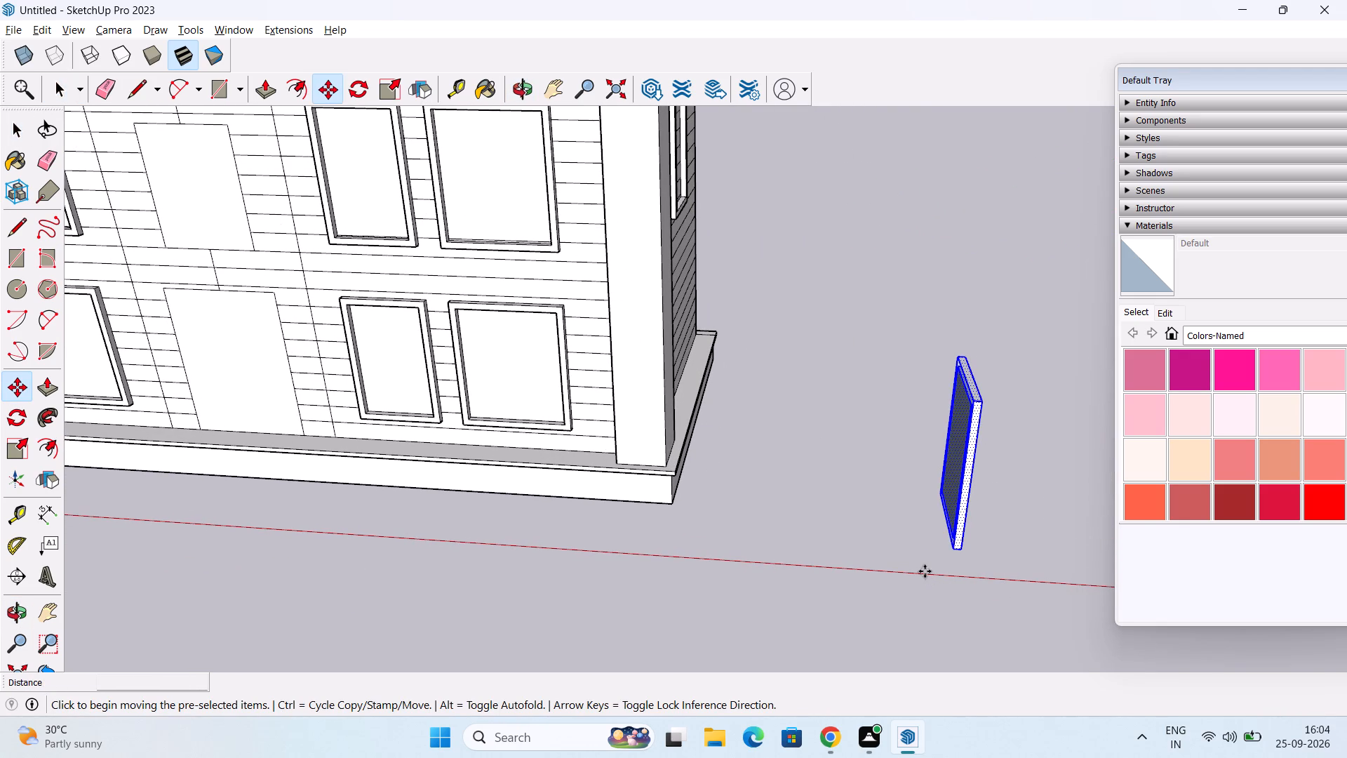
click(953, 550)
middle_drag(779, 314, 644, 315)
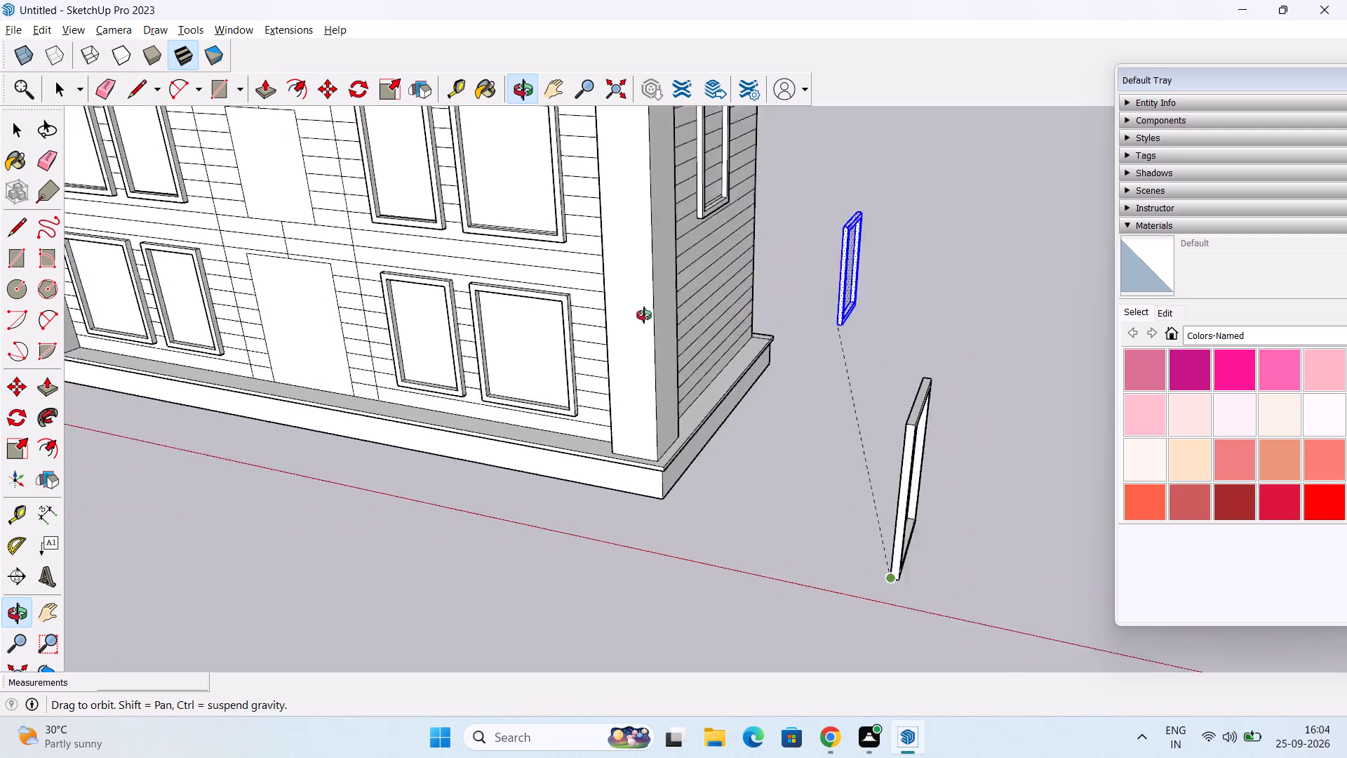
middle_drag(644, 315, 507, 334)
scroll(750, 347, up, 5)
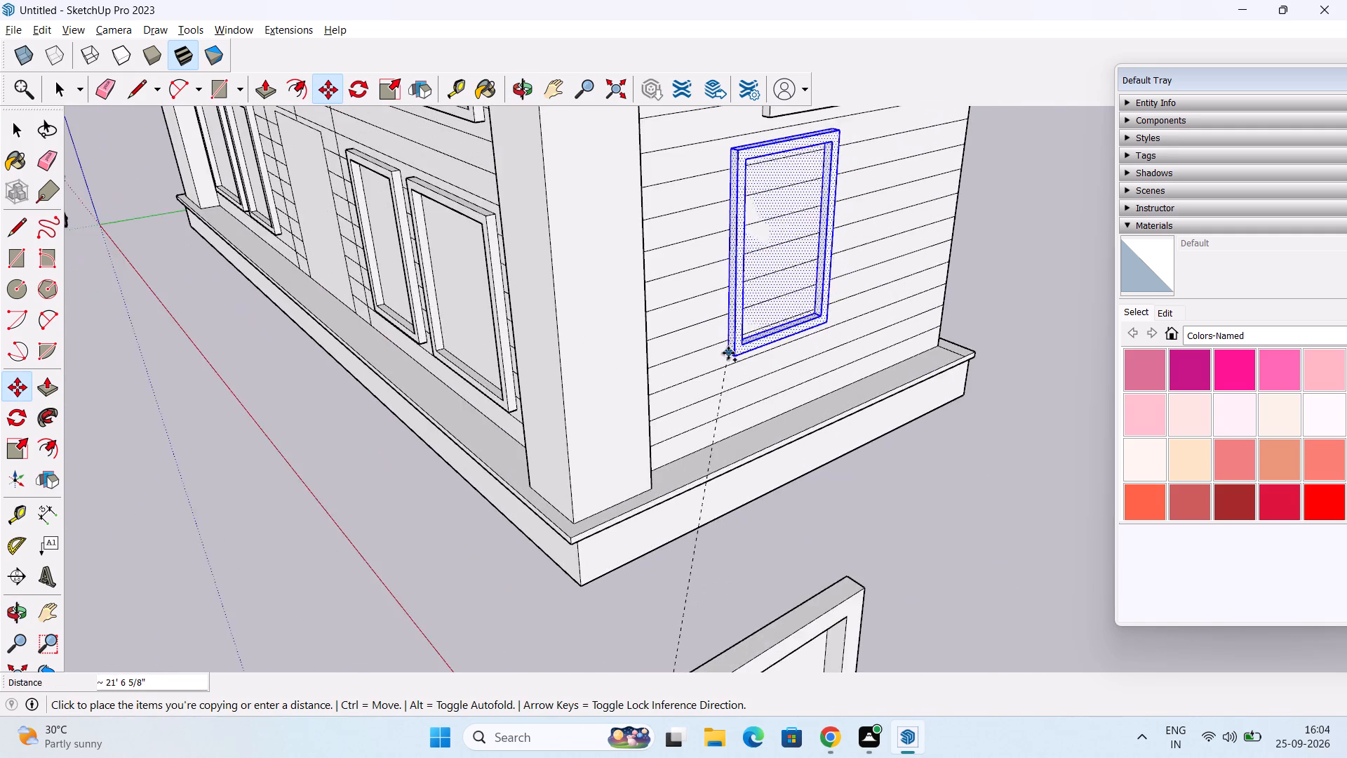
scroll(728, 353, up, 4)
scroll(713, 354, down, 4)
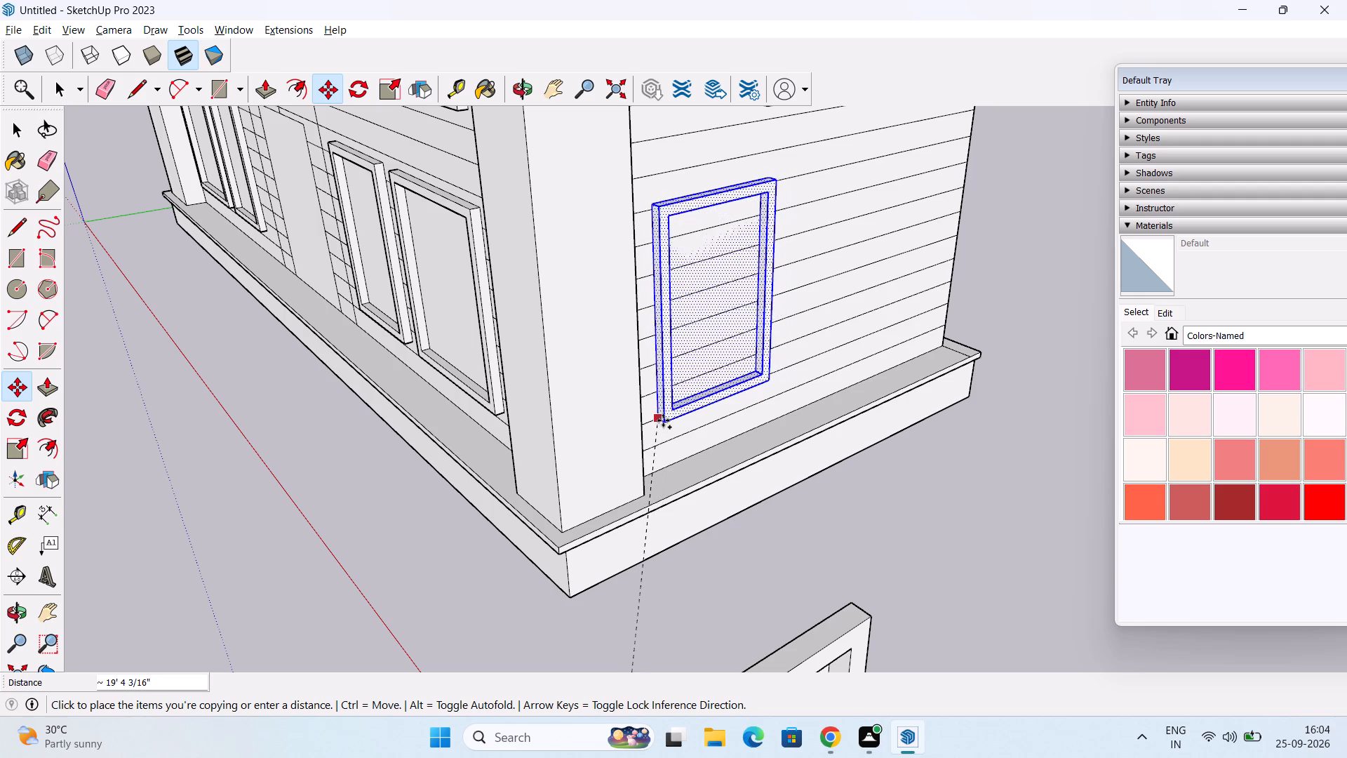
click(664, 420)
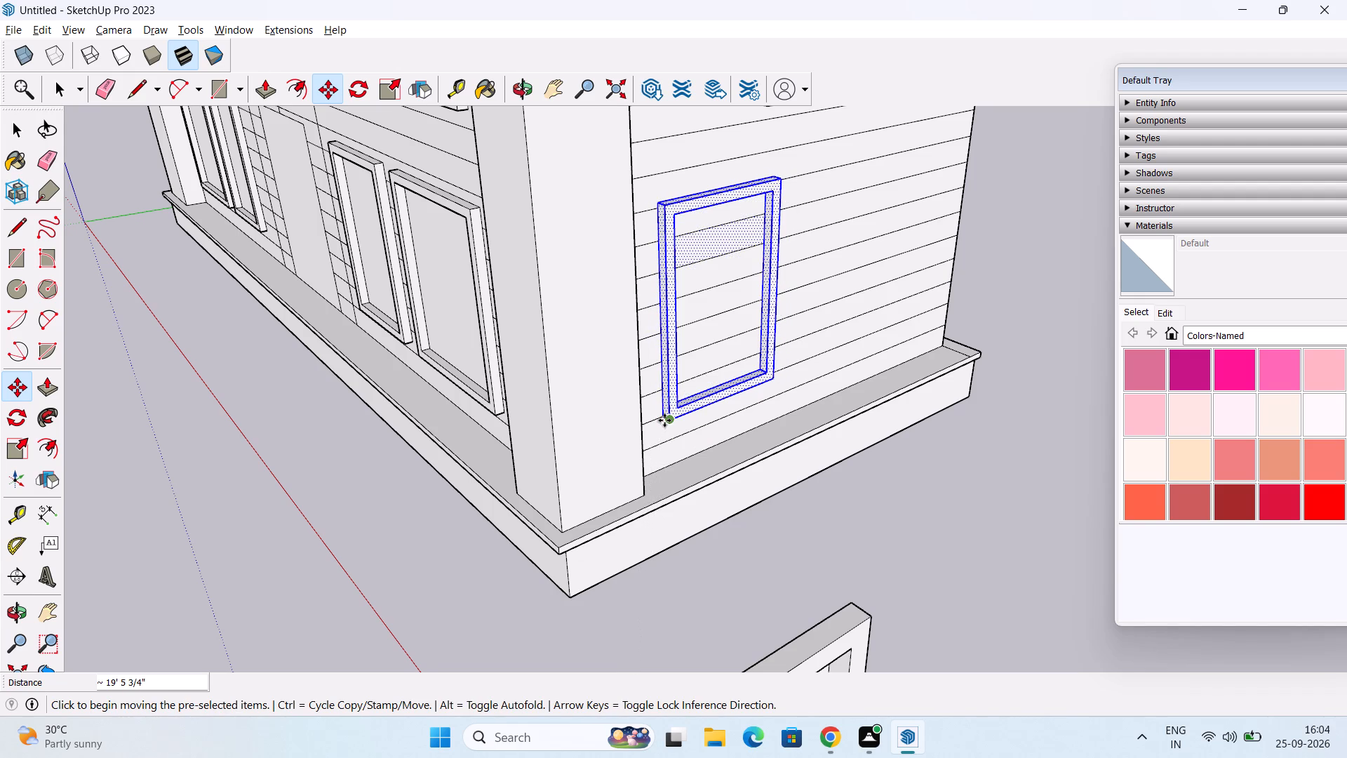
Copy the lower-storey side window about 8' 2" along the green axis toward the wall's far end.
click(660, 418)
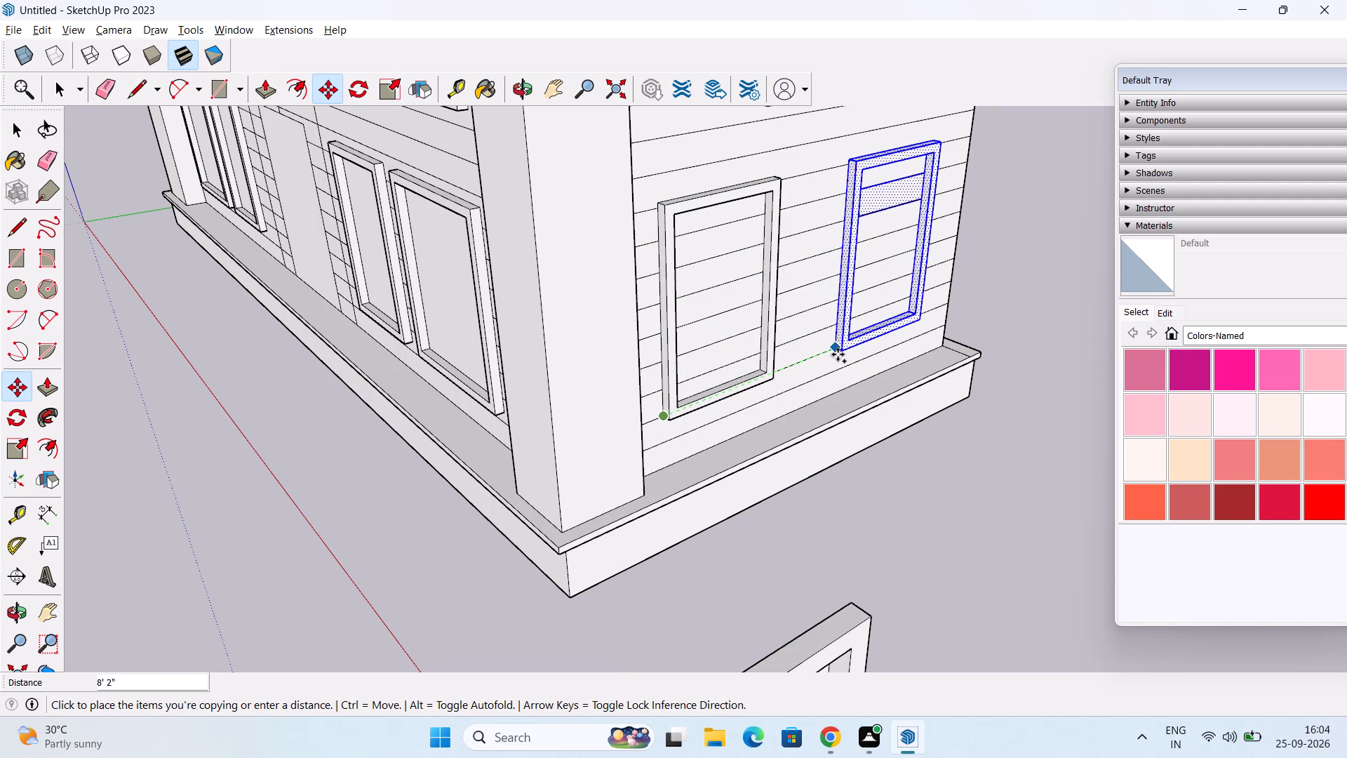
click(840, 352)
scroll(956, 416, down, 3)
middle_drag(941, 415, 770, 353)
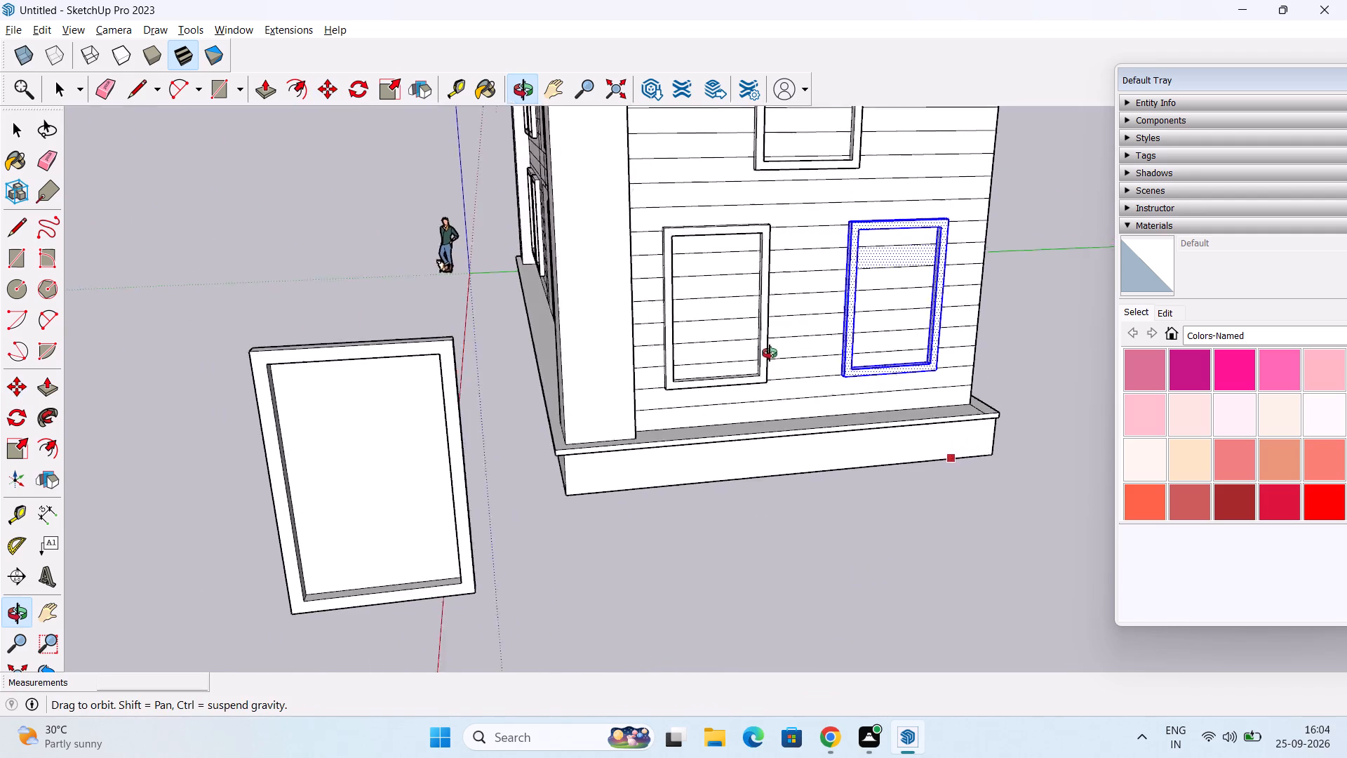
middle_drag(770, 353, 700, 341)
key(space)
click(596, 550)
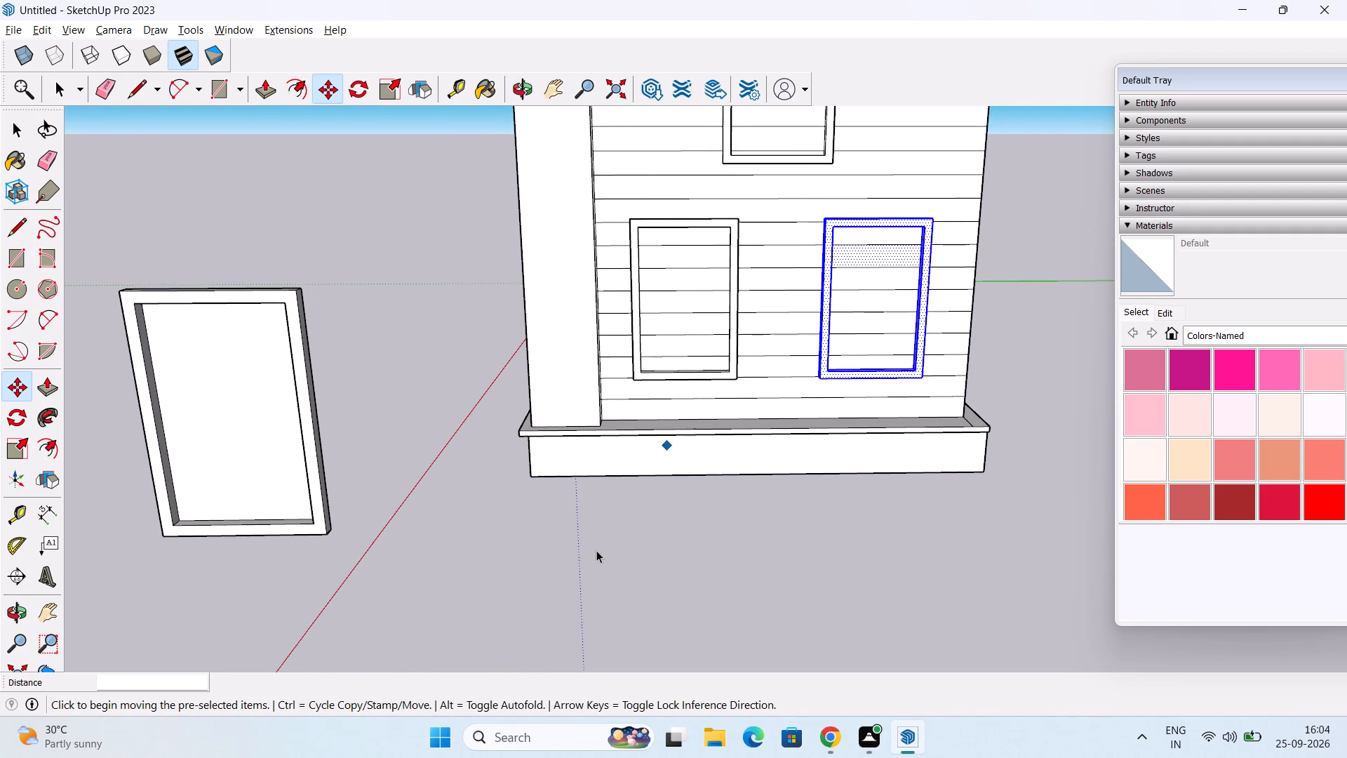
Erase the cladding lines inside the two lower windows and the upper window on the side wall.
scroll(603, 523, down, 5)
middle_drag(610, 514, 631, 515)
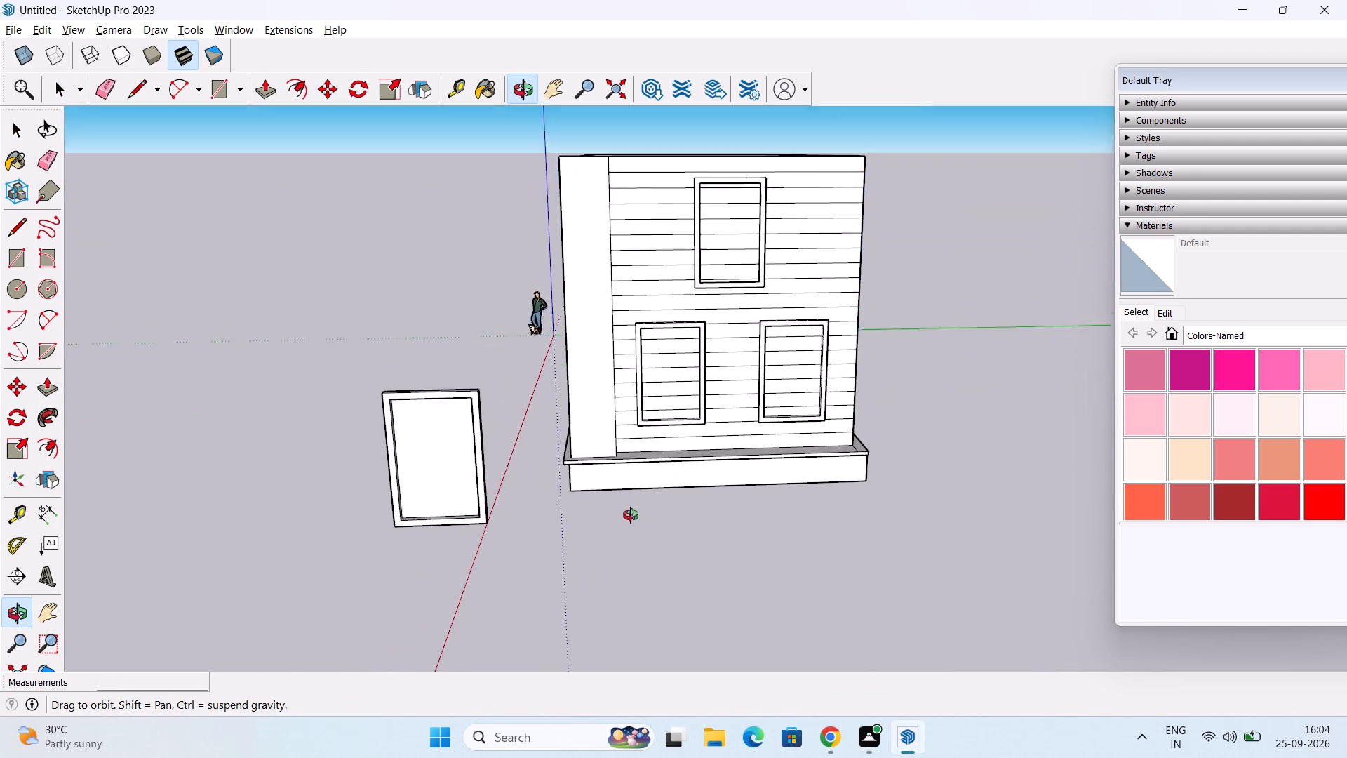
middle_drag(631, 515, 617, 536)
scroll(626, 455, up, 5)
key(e)
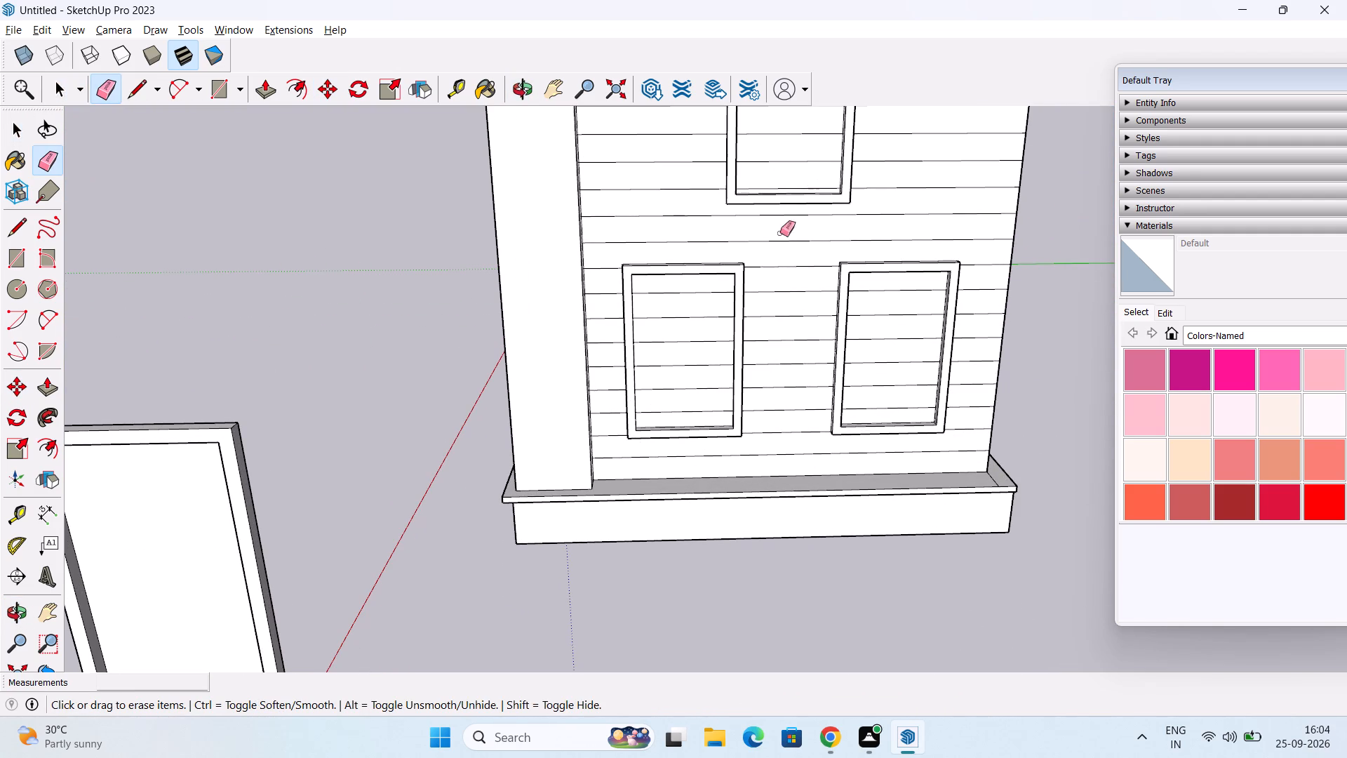
drag(709, 288, 703, 413)
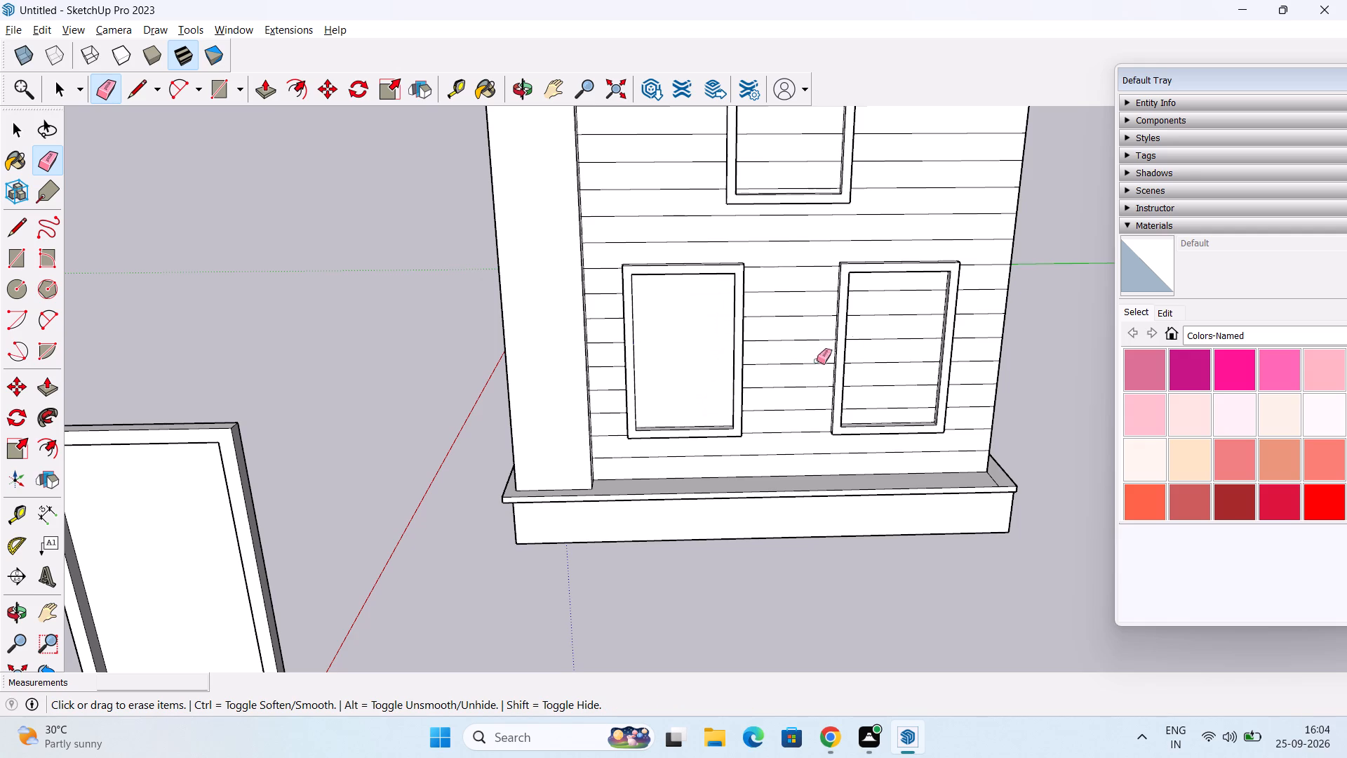
drag(892, 287, 905, 412)
shift+middle_drag(883, 264, 845, 397)
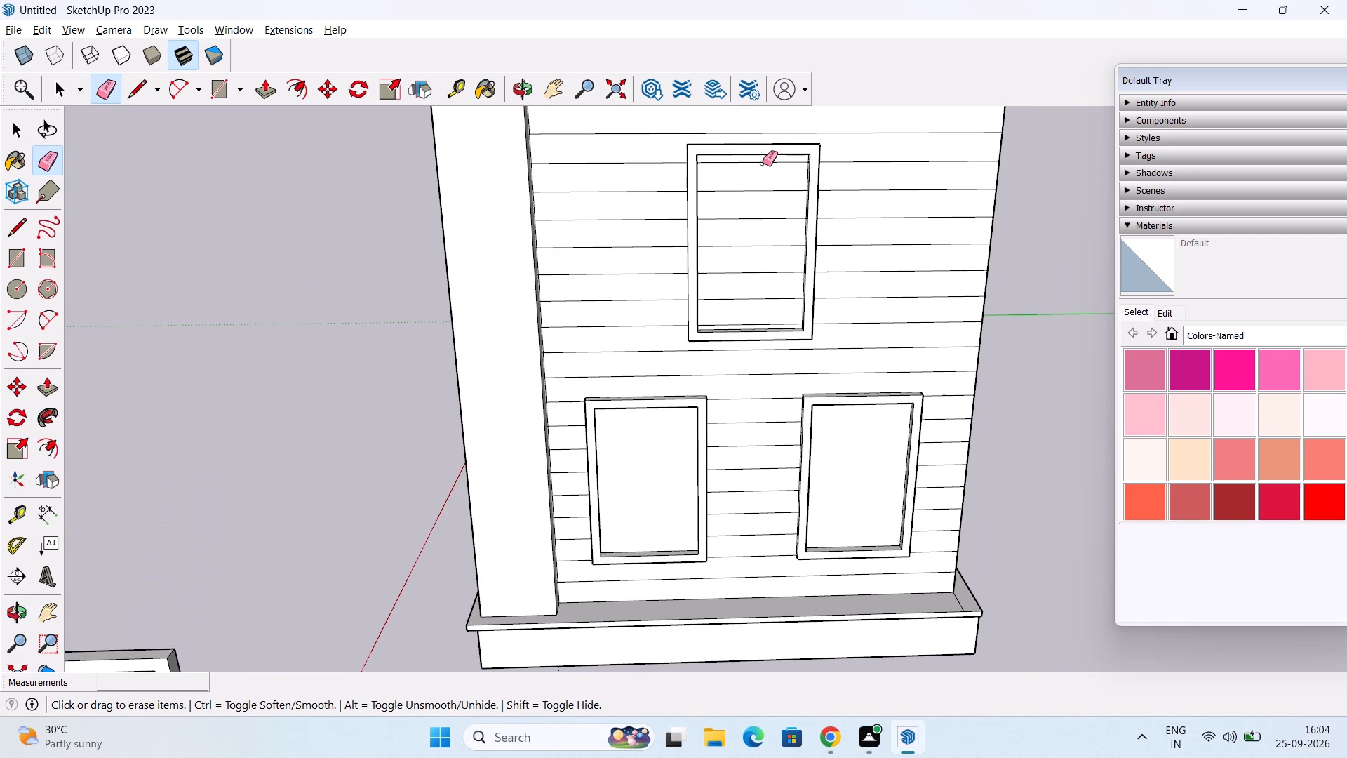
drag(763, 163, 762, 305)
scroll(777, 282, down, 4)
scroll(751, 367, down, 1)
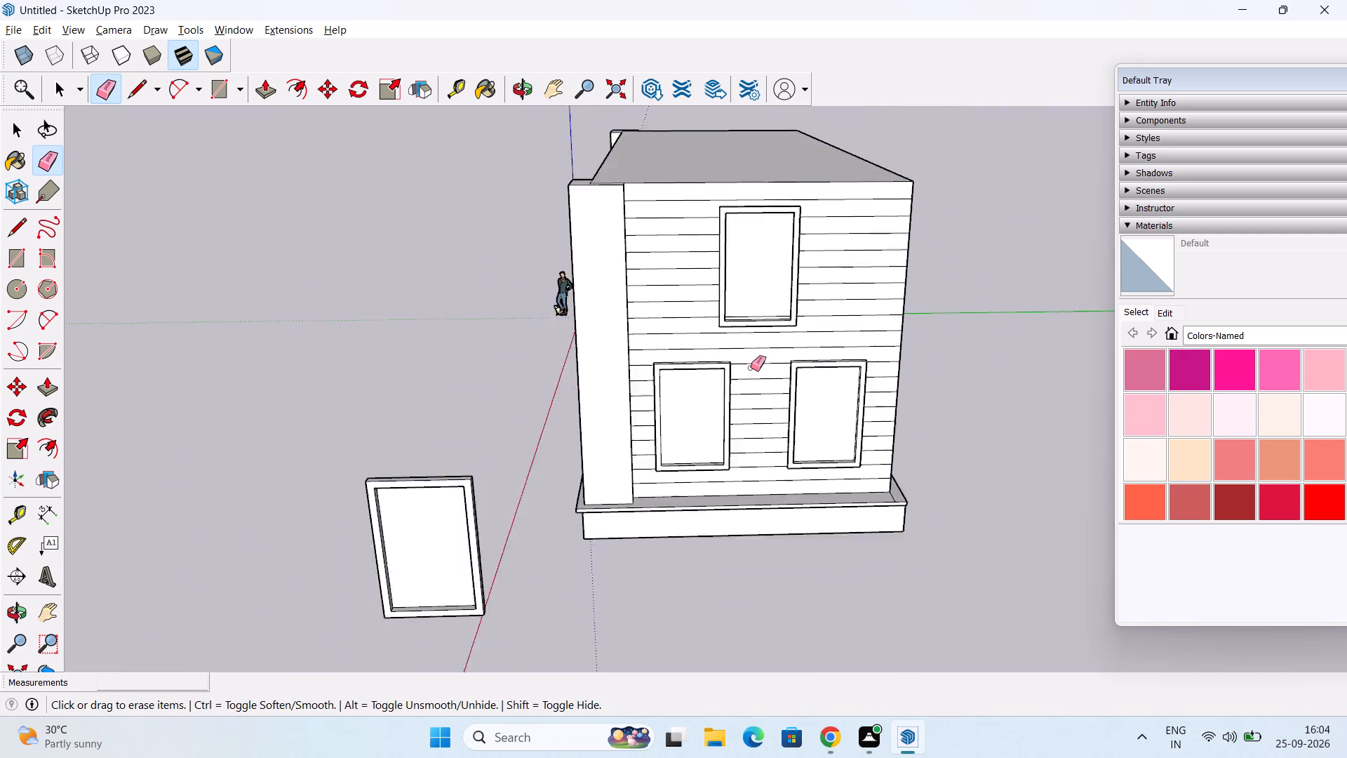
scroll(751, 368, down, 2)
middle_drag(748, 380, 966, 347)
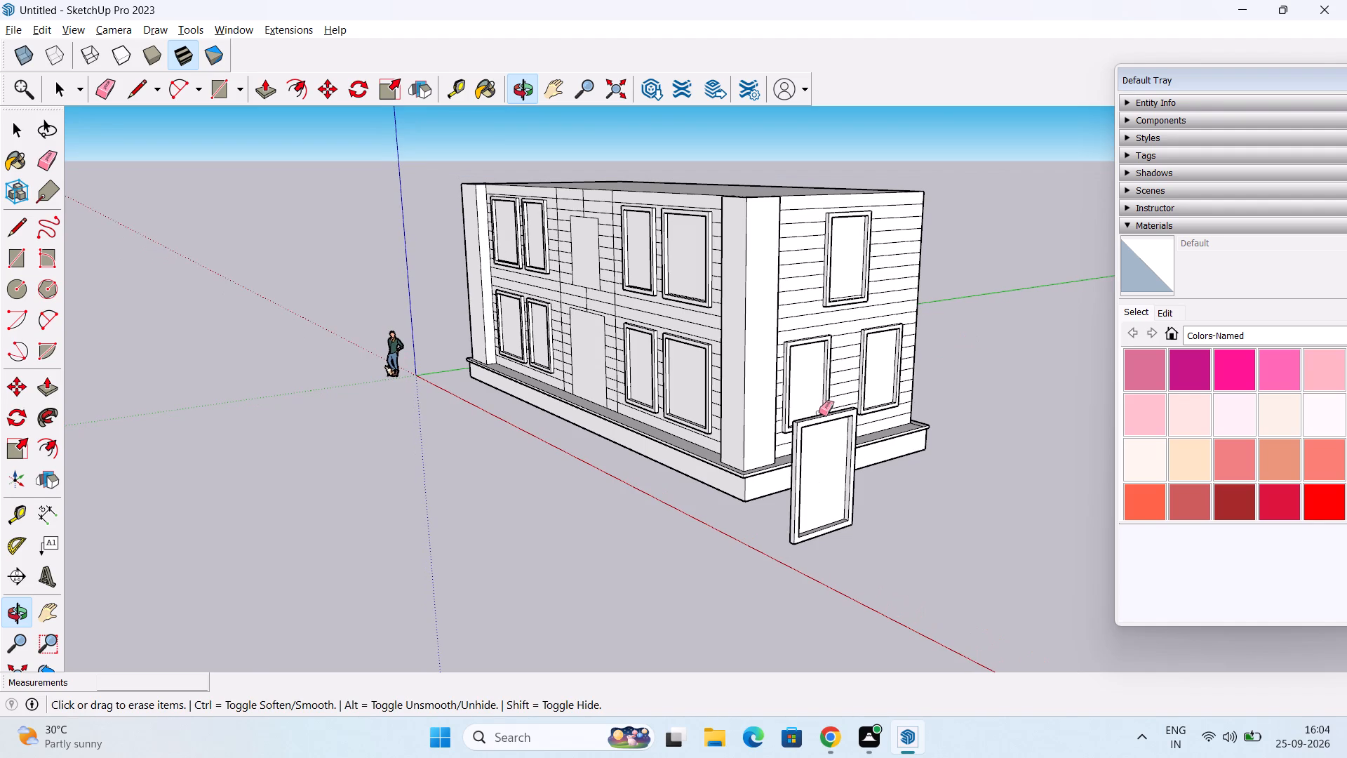
middle_drag(649, 456, 699, 451)
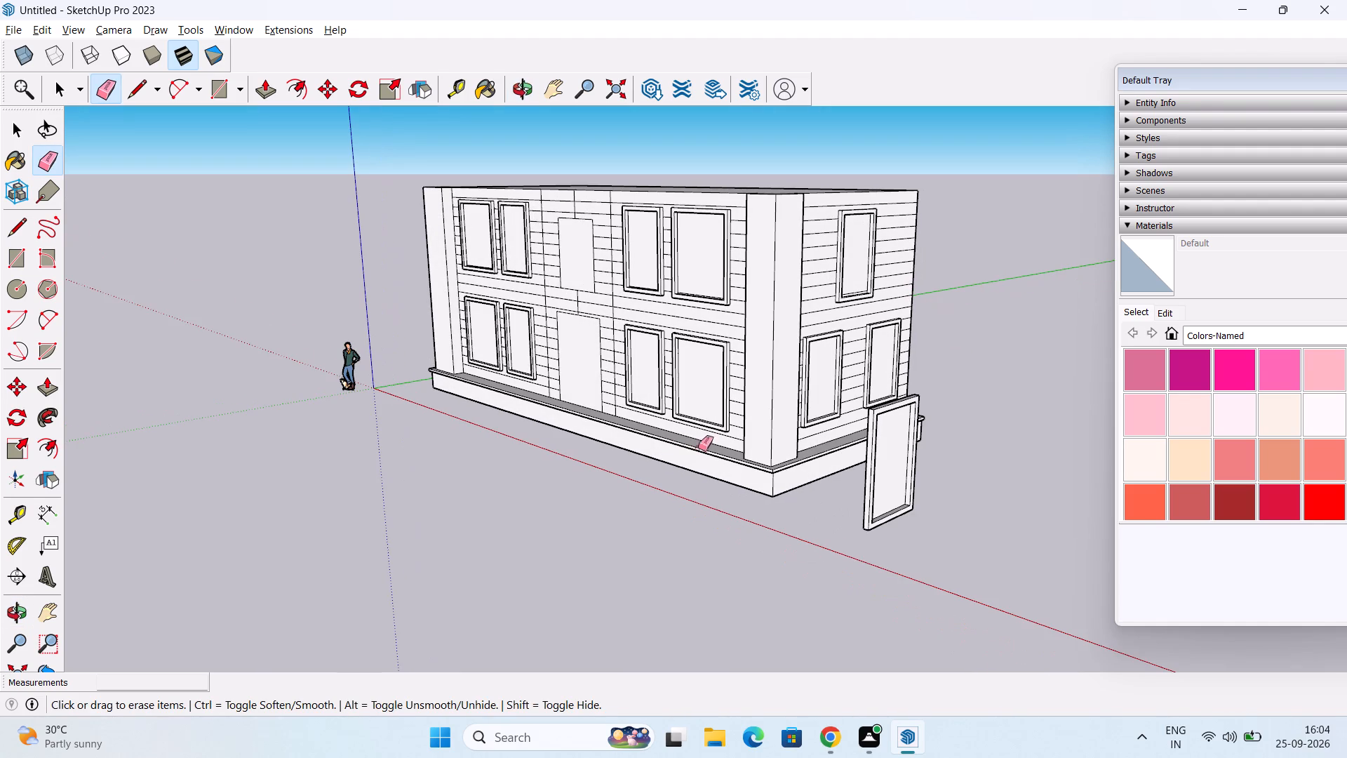
key(space)
Offset the outlines of the front wall's upper opening and the door inward by 5".
middle_drag(623, 354, 624, 354)
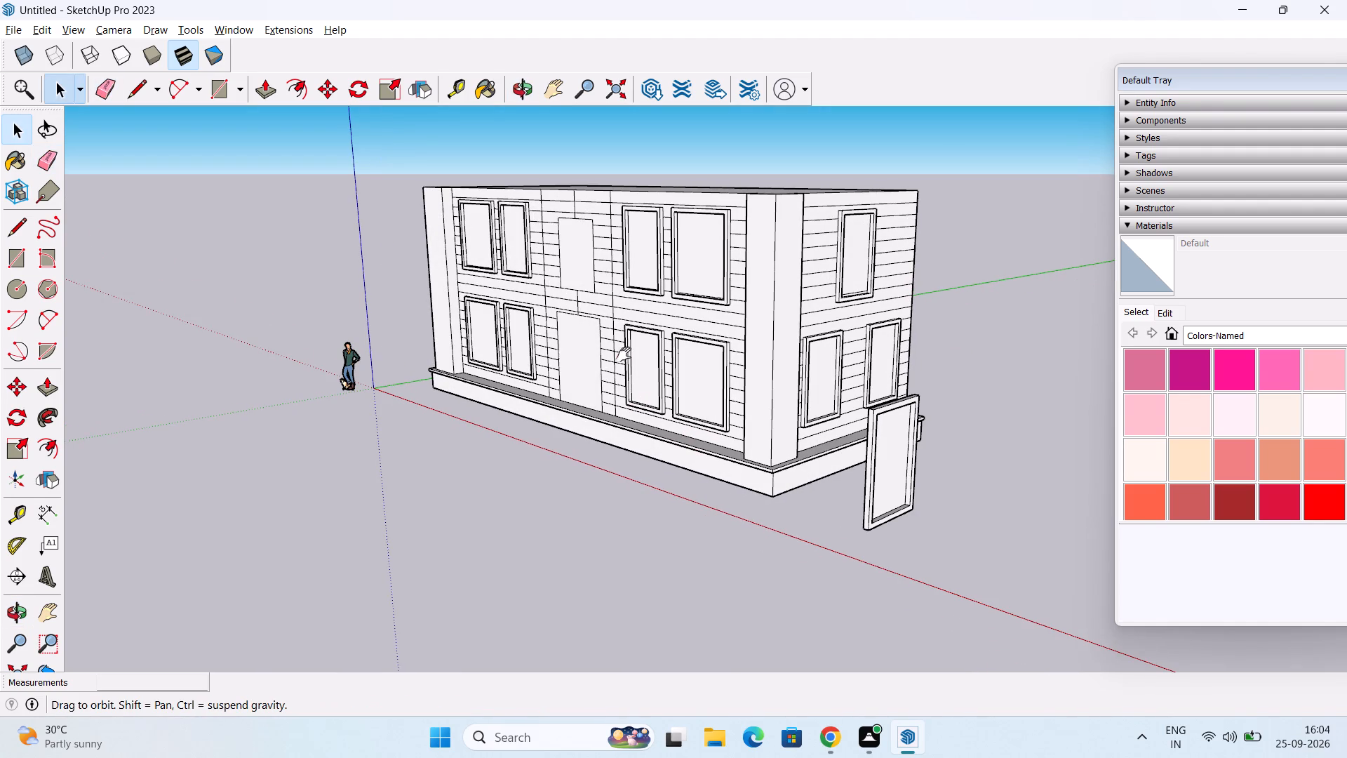
middle_drag(624, 354, 648, 406)
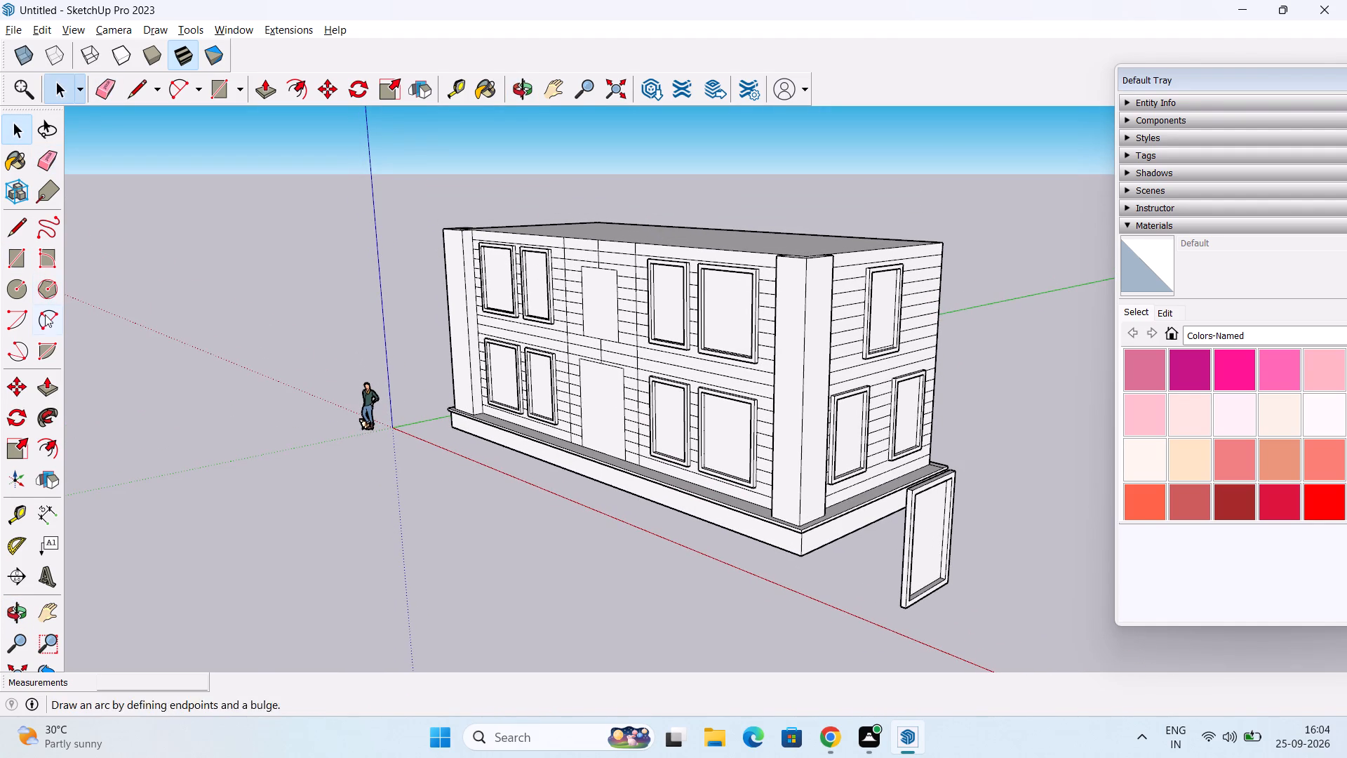
drag(50, 443, 69, 430)
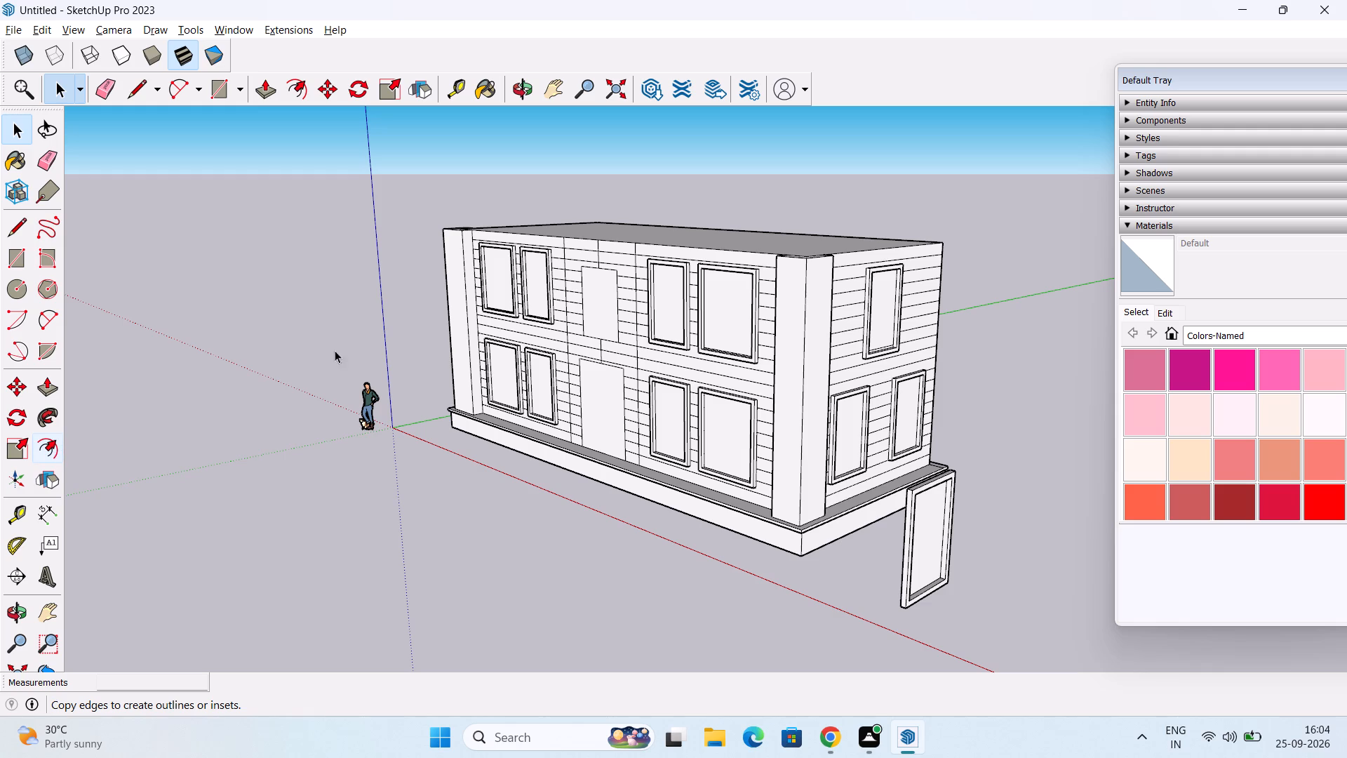
click(45, 448)
scroll(605, 342, up, 5)
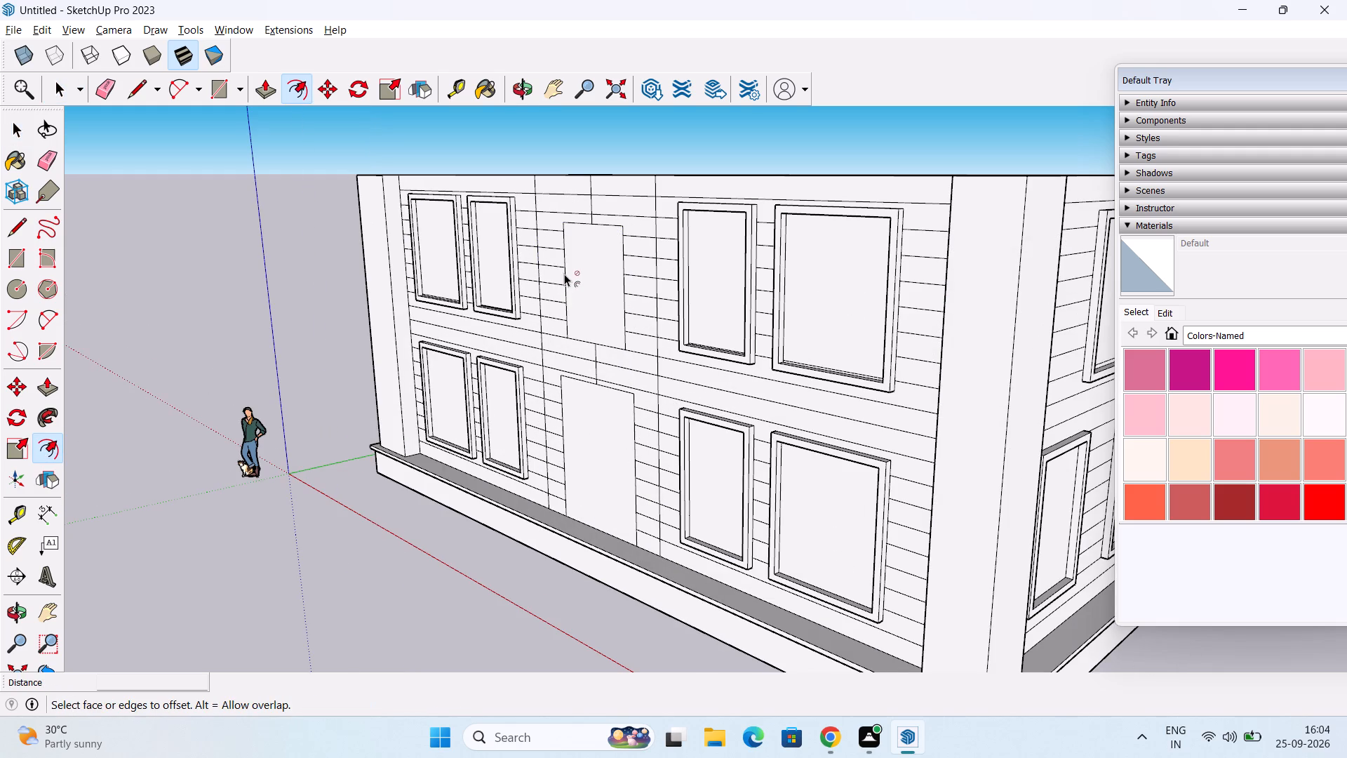
click(572, 277)
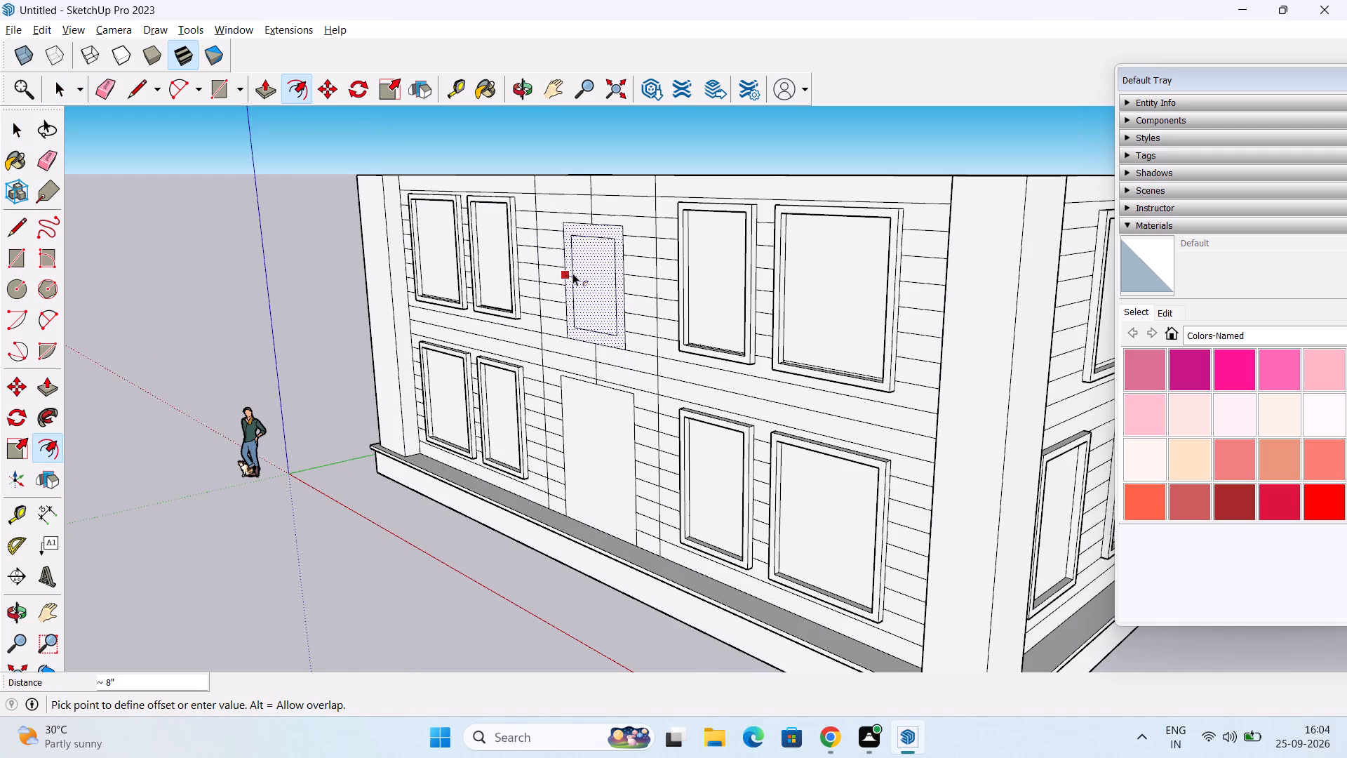
text(5")
key(Return)
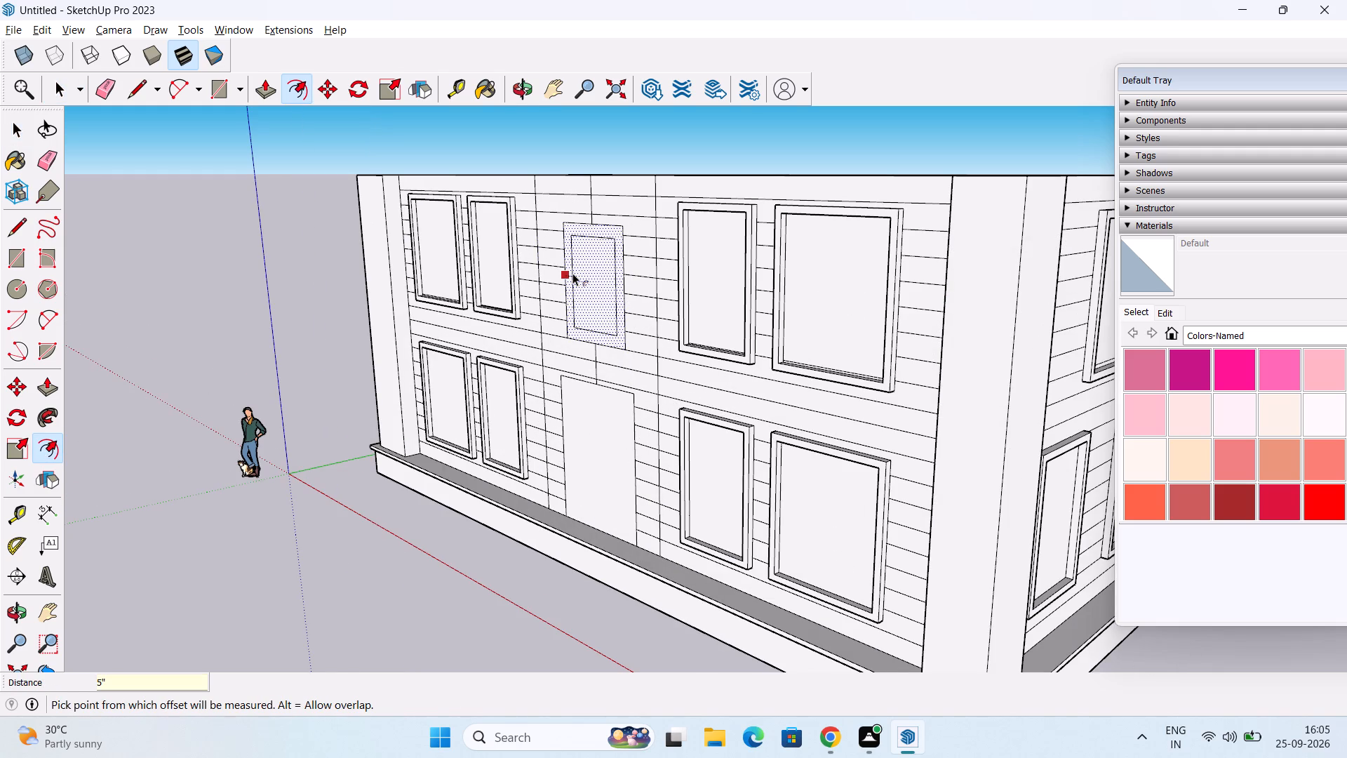
click(606, 406)
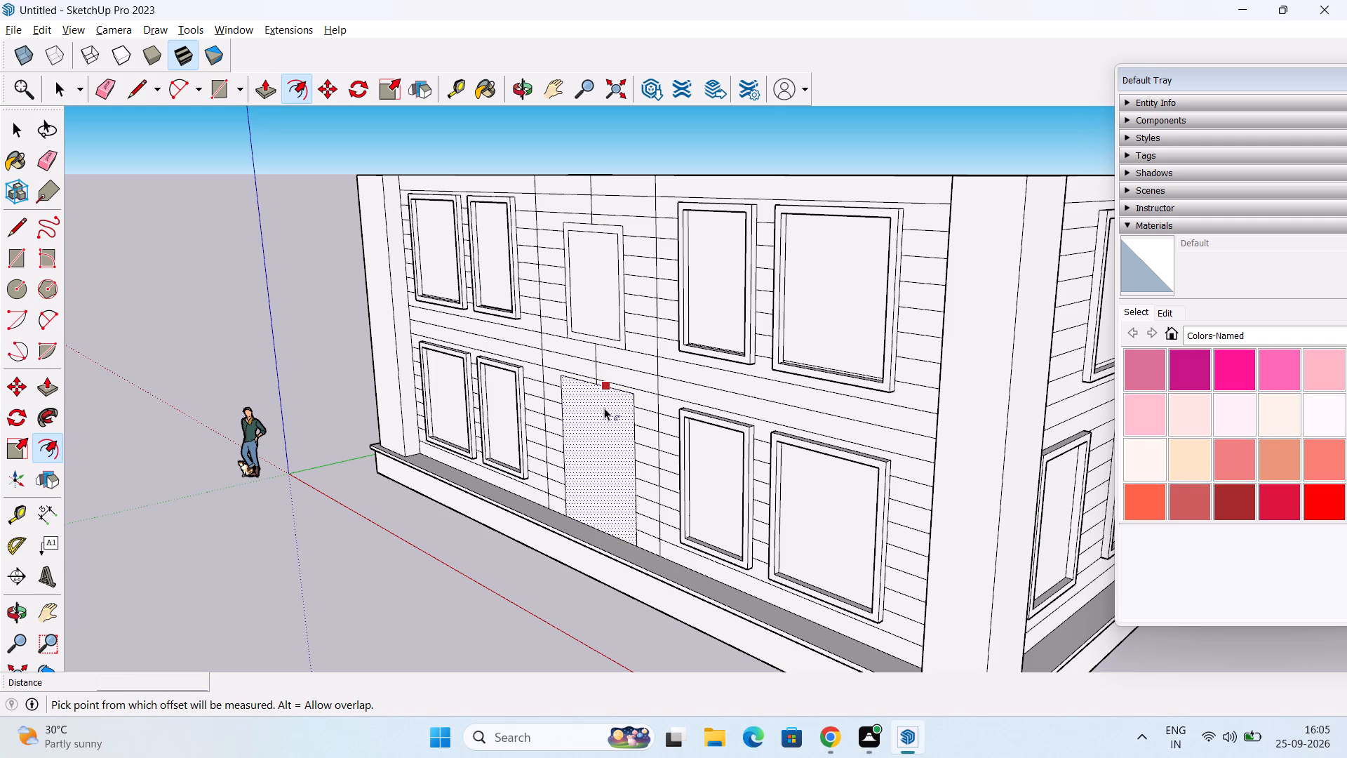
text(5")
key(Return)
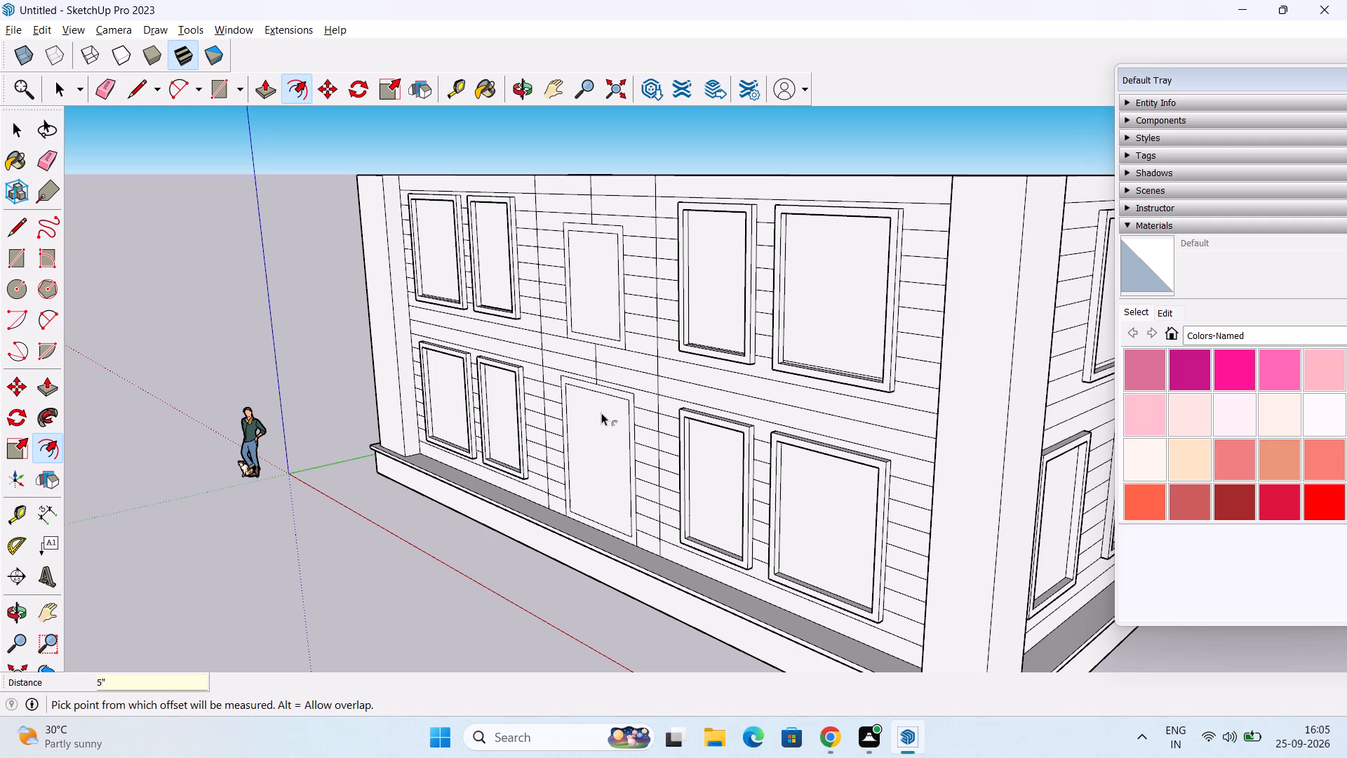
key(space)
Push/Pull the border faces around the door and the upper opening outward by 4" as raised frames.
scroll(601, 413, down, 1)
middle_drag(622, 420, 669, 408)
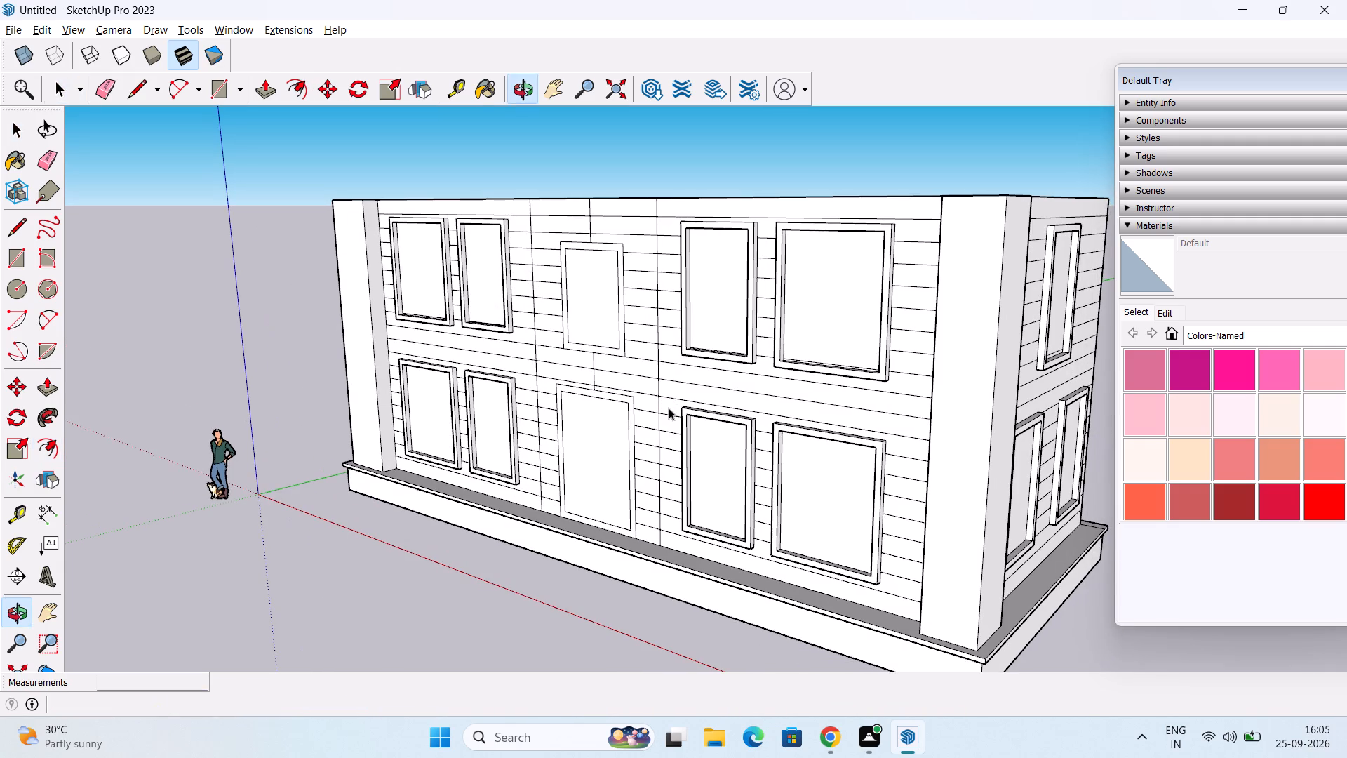
key(p)
scroll(678, 432, up, 6)
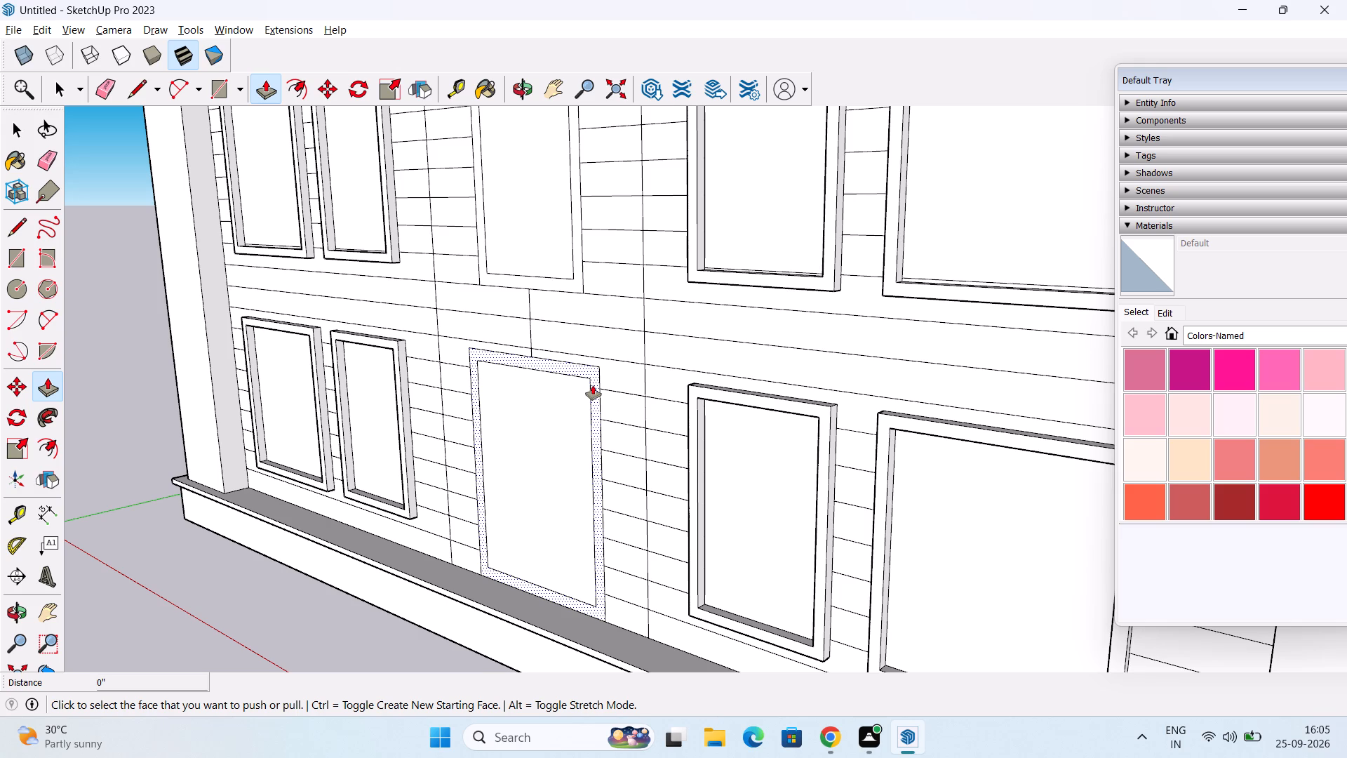
click(593, 385)
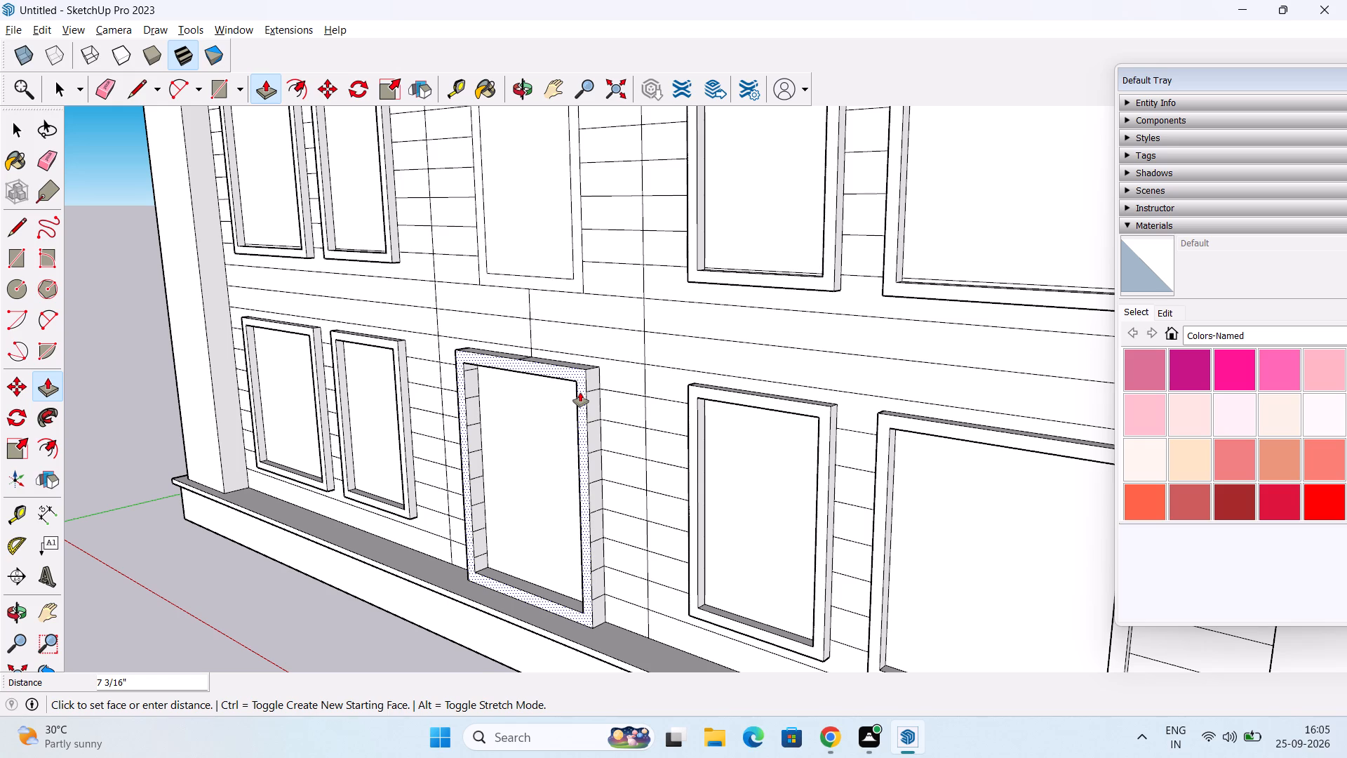
text(4")
key(Return)
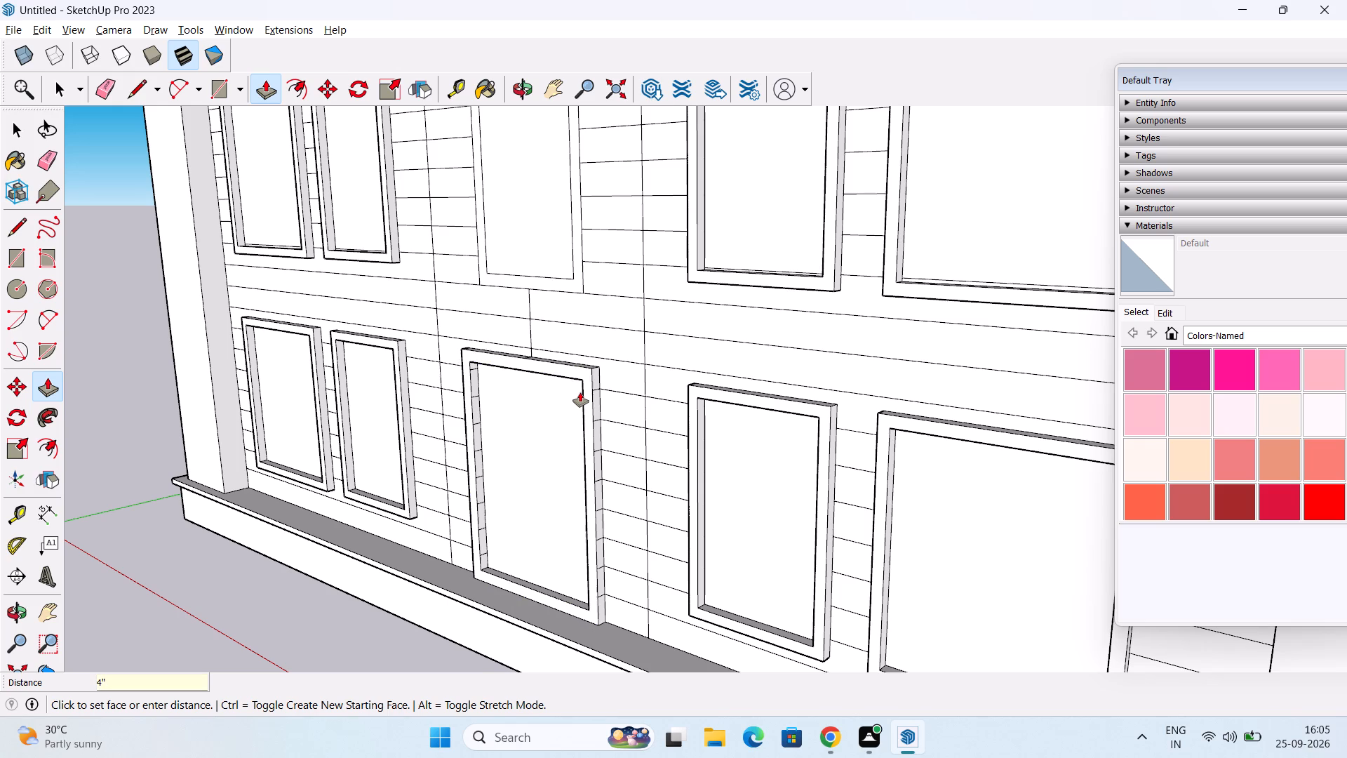
double_click(572, 281)
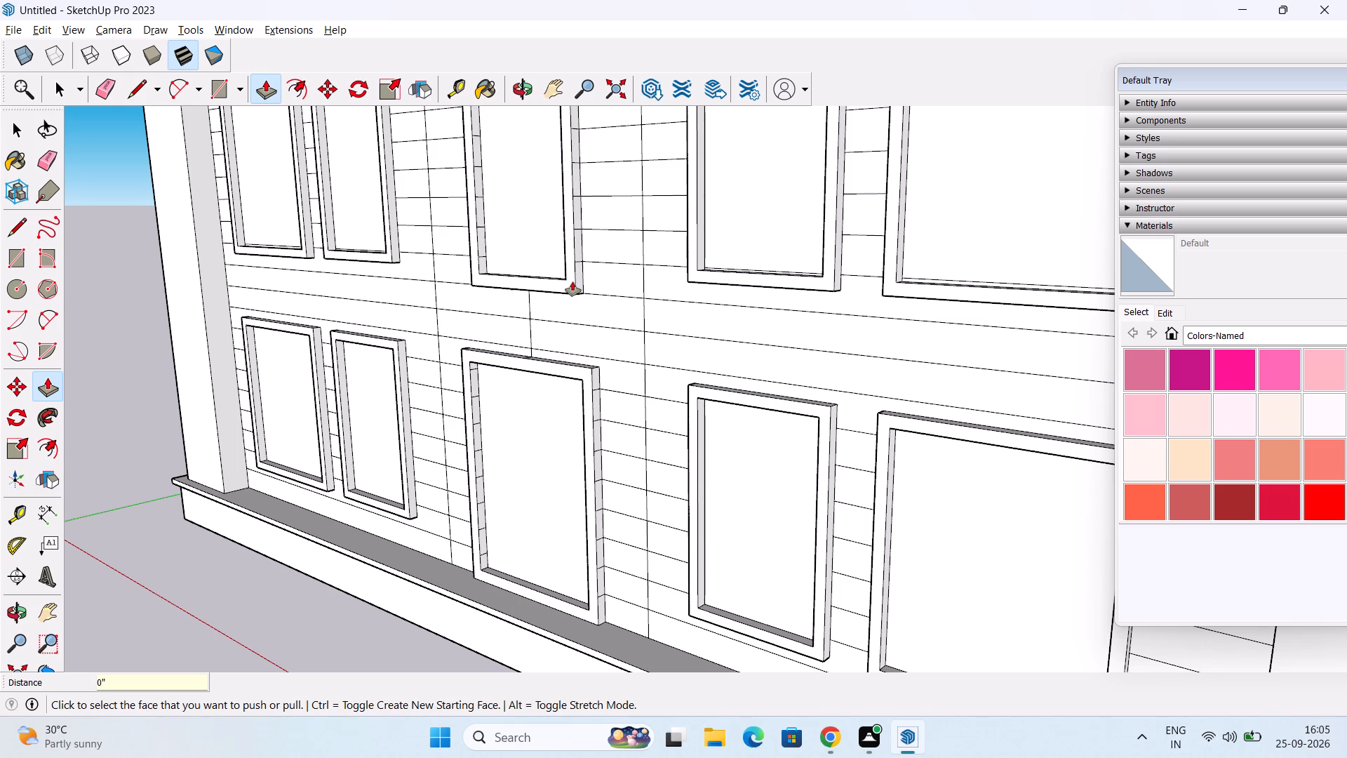
key(space)
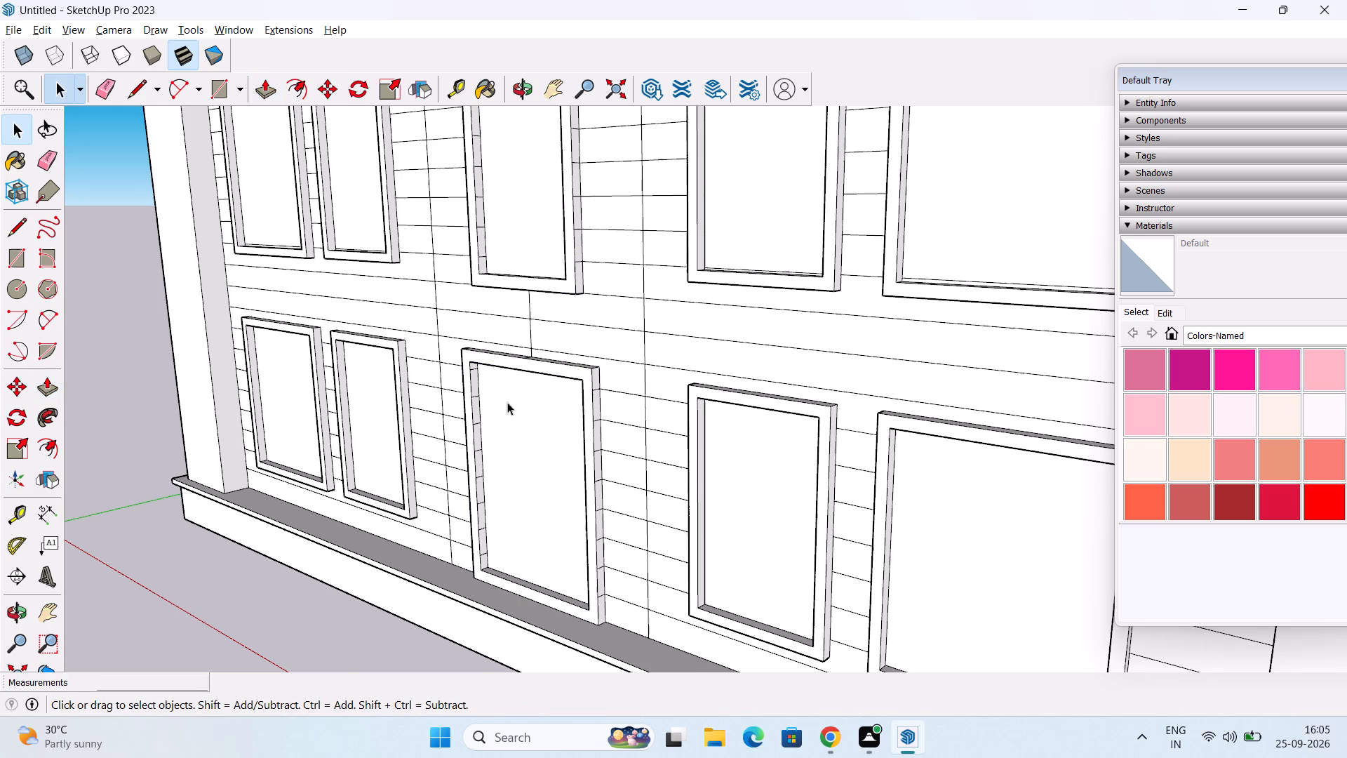
Examine the front facade with its door, upper opening and window frames from several angles.
scroll(502, 434, down, 1)
middle_drag(507, 458, 648, 413)
scroll(648, 410, down, 5)
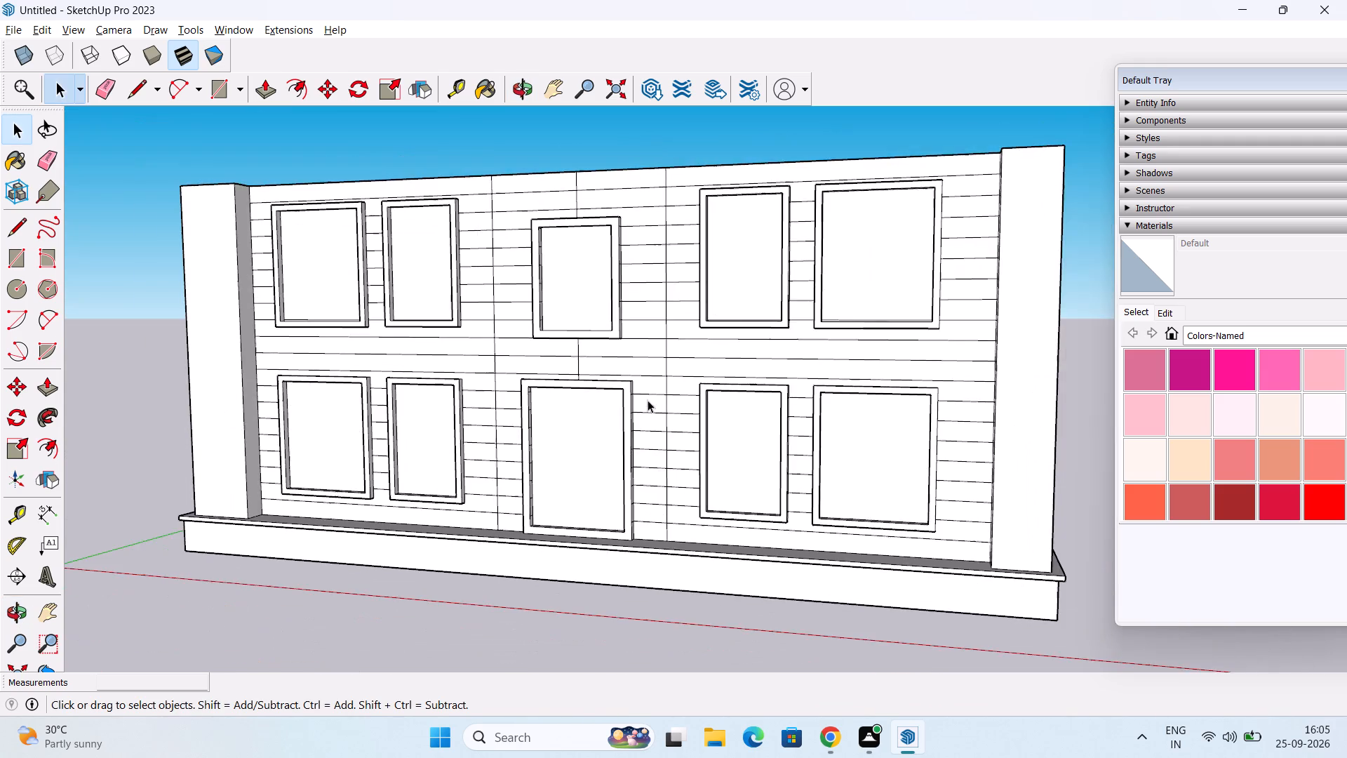
middle_drag(648, 400, 611, 483)
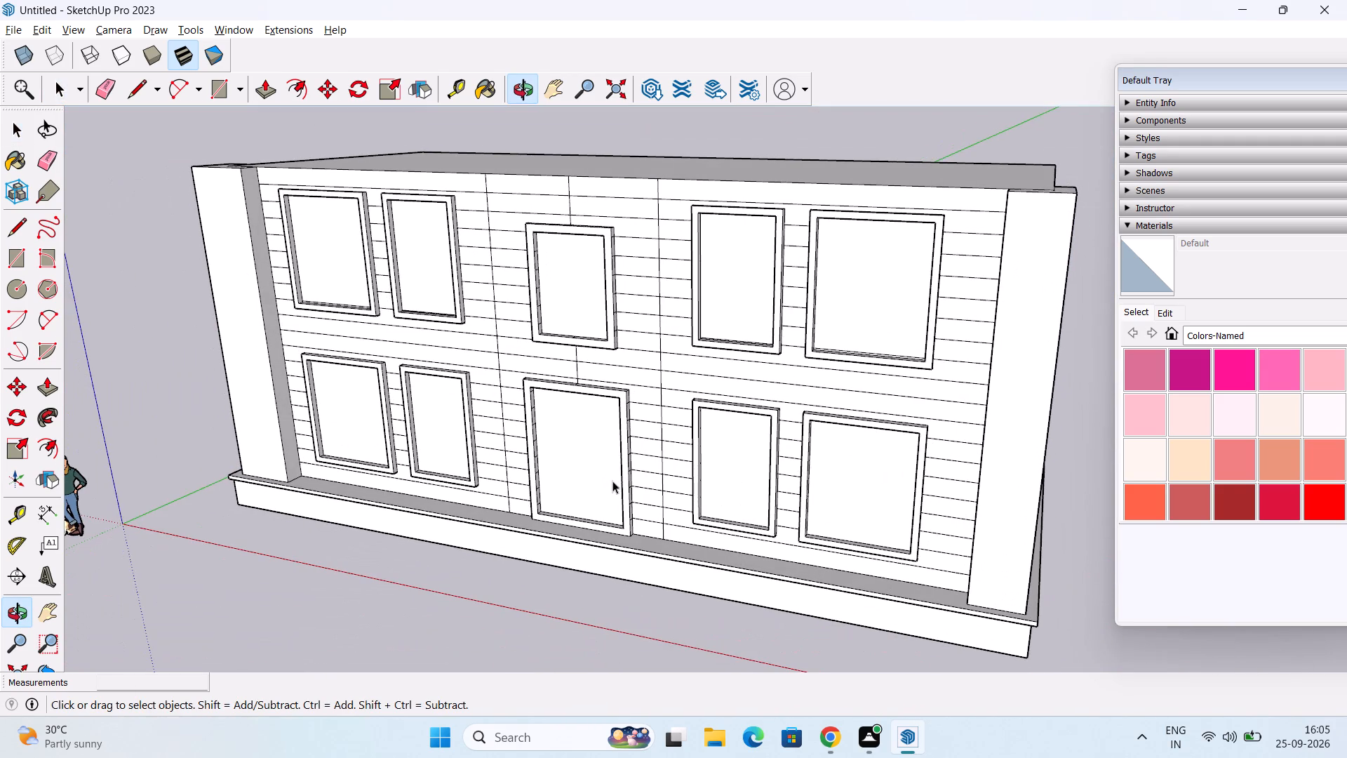
scroll(617, 472, down, 2)
middle_drag(628, 460, 580, 418)
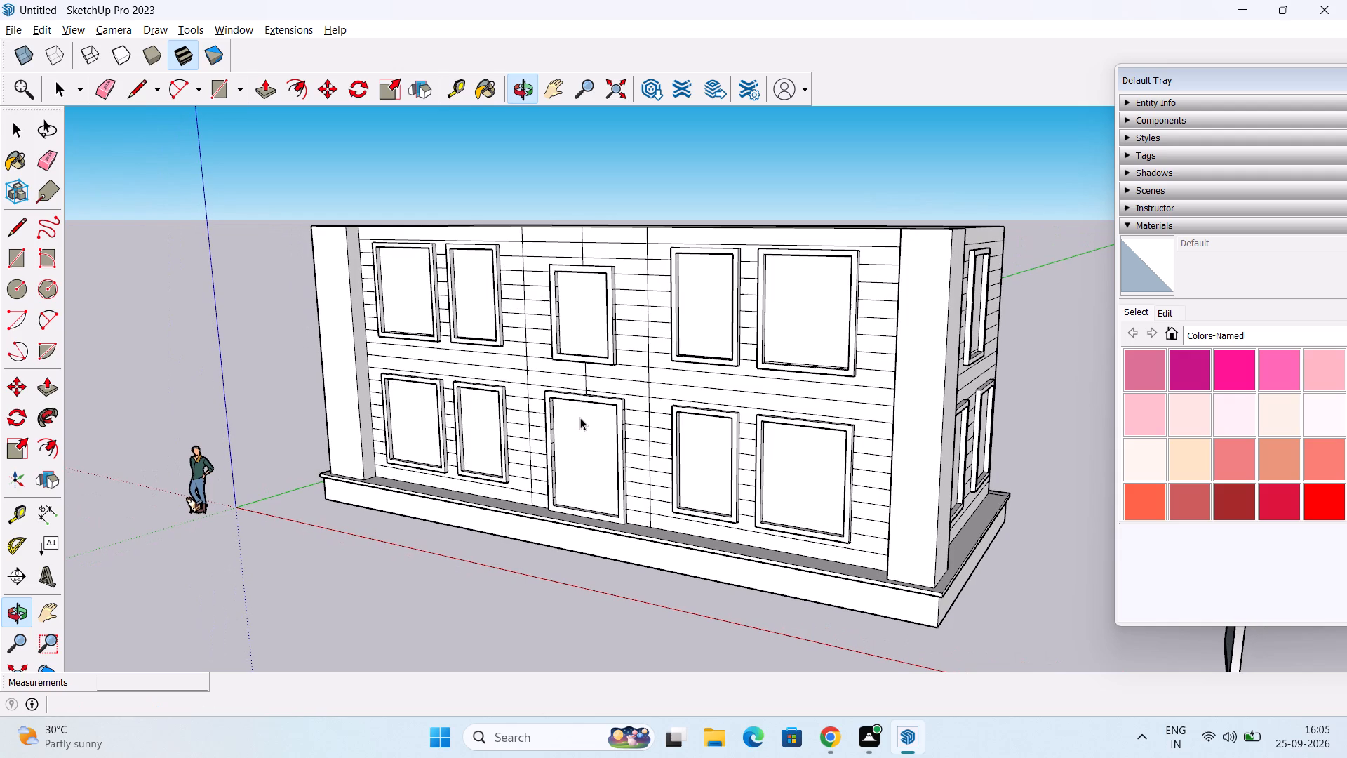
scroll(592, 411, up, 2)
scroll(592, 411, down, 3)
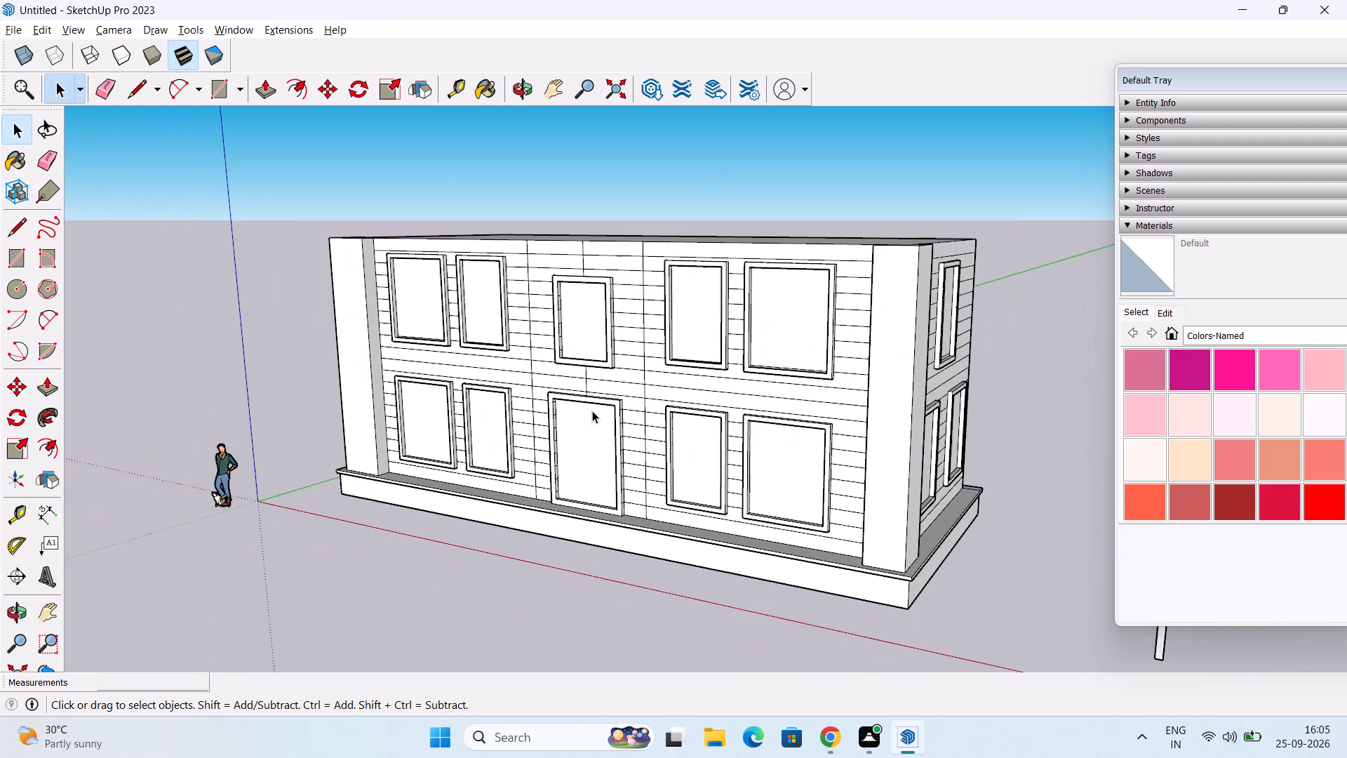
Examine the front facade and the plinth at the foot of the door from several angles and distances.
scroll(592, 411, down, 3)
middle_drag(601, 410, 576, 418)
scroll(673, 470, up, 1)
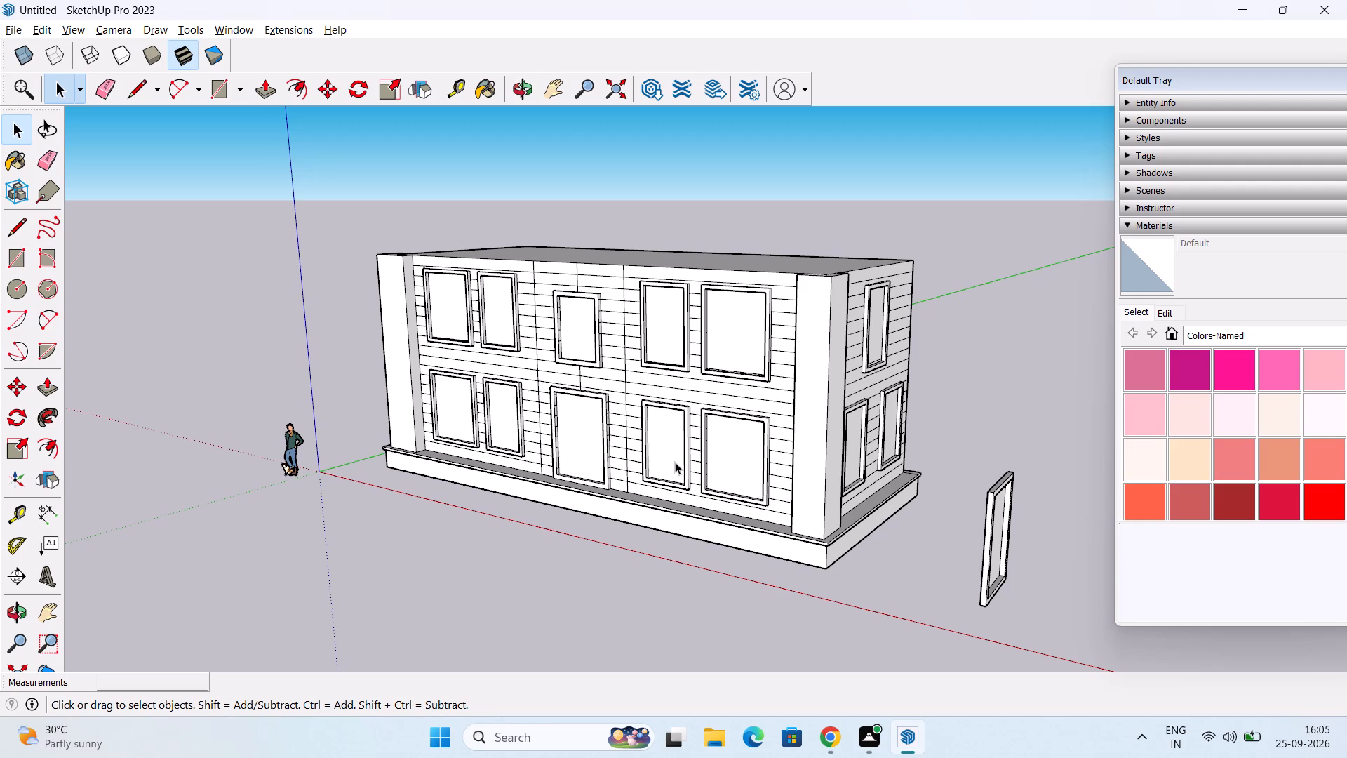
scroll(675, 462, up, 1)
middle_drag(674, 462, 591, 482)
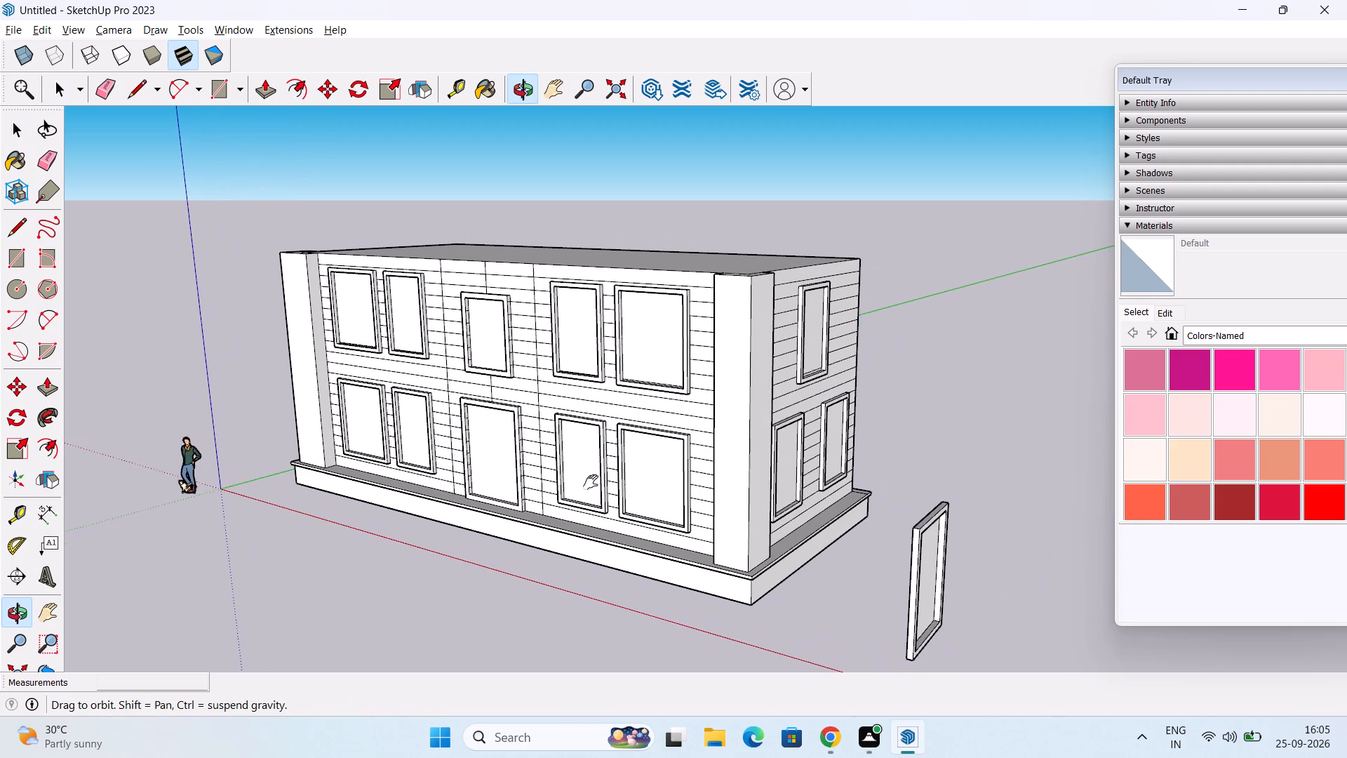
middle_drag(591, 482, 565, 484)
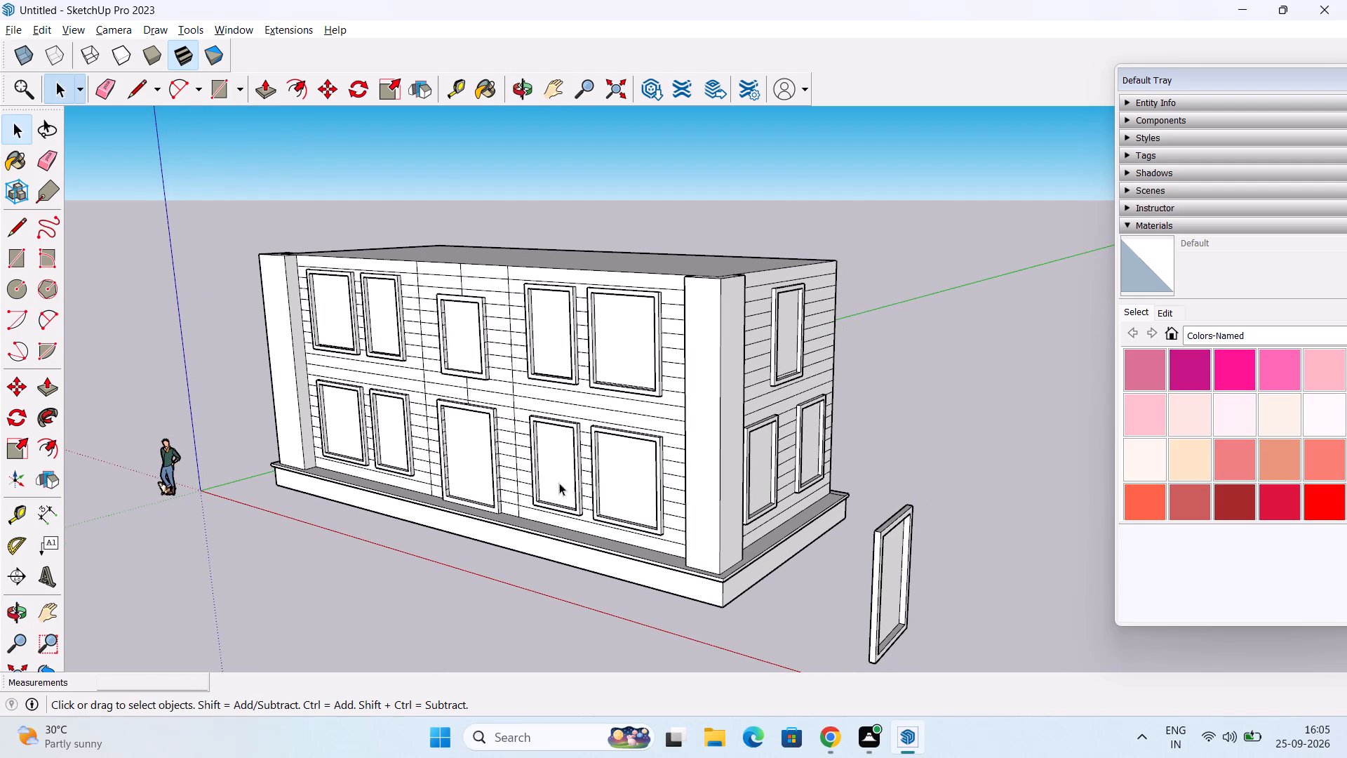
scroll(464, 515, up, 2)
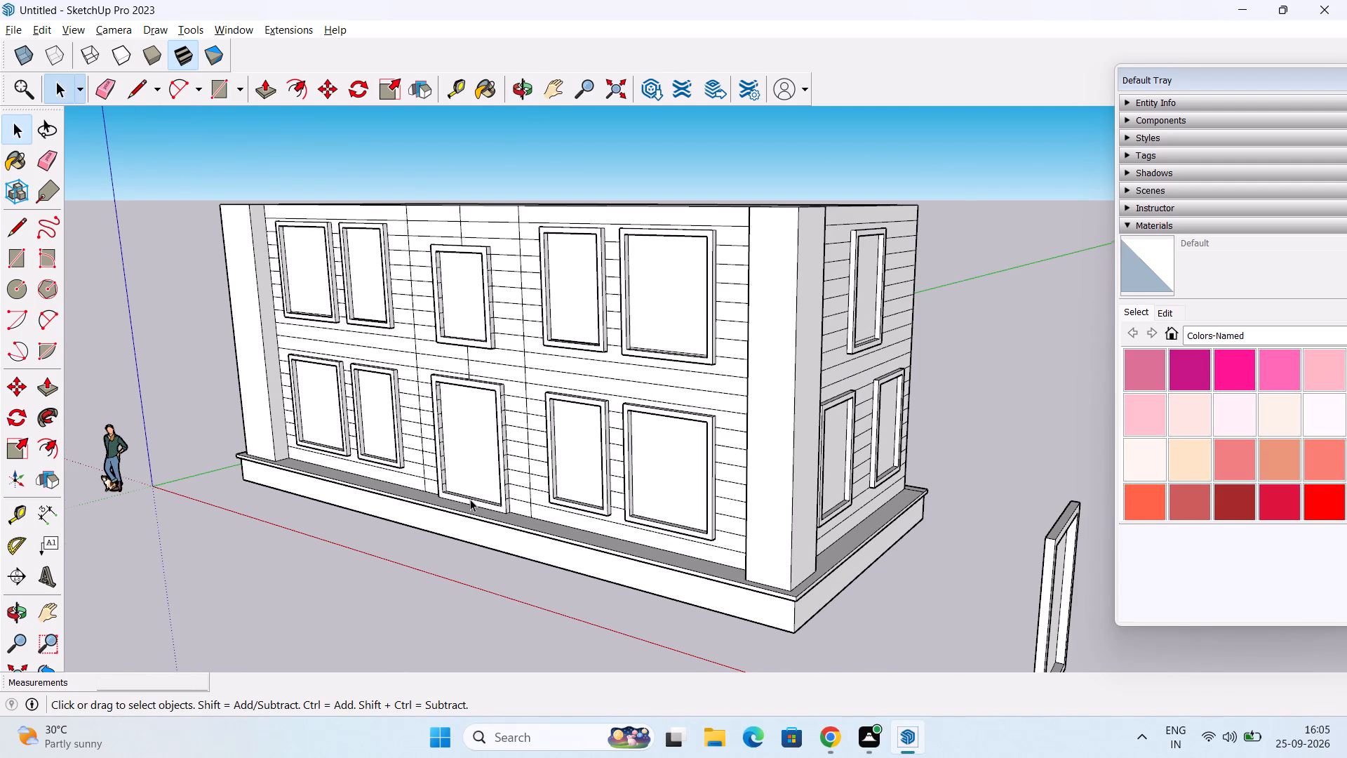
scroll(470, 499, up, 12)
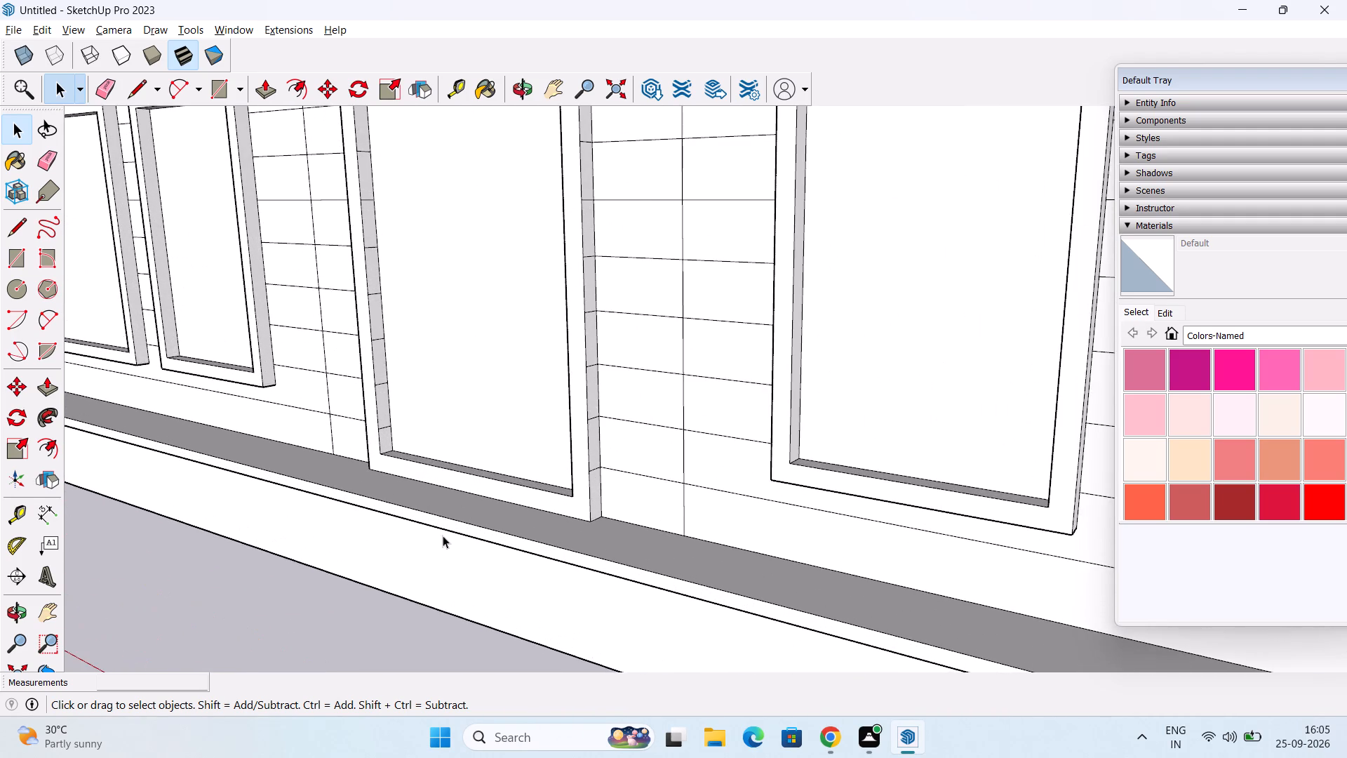
scroll(448, 532, down, 9)
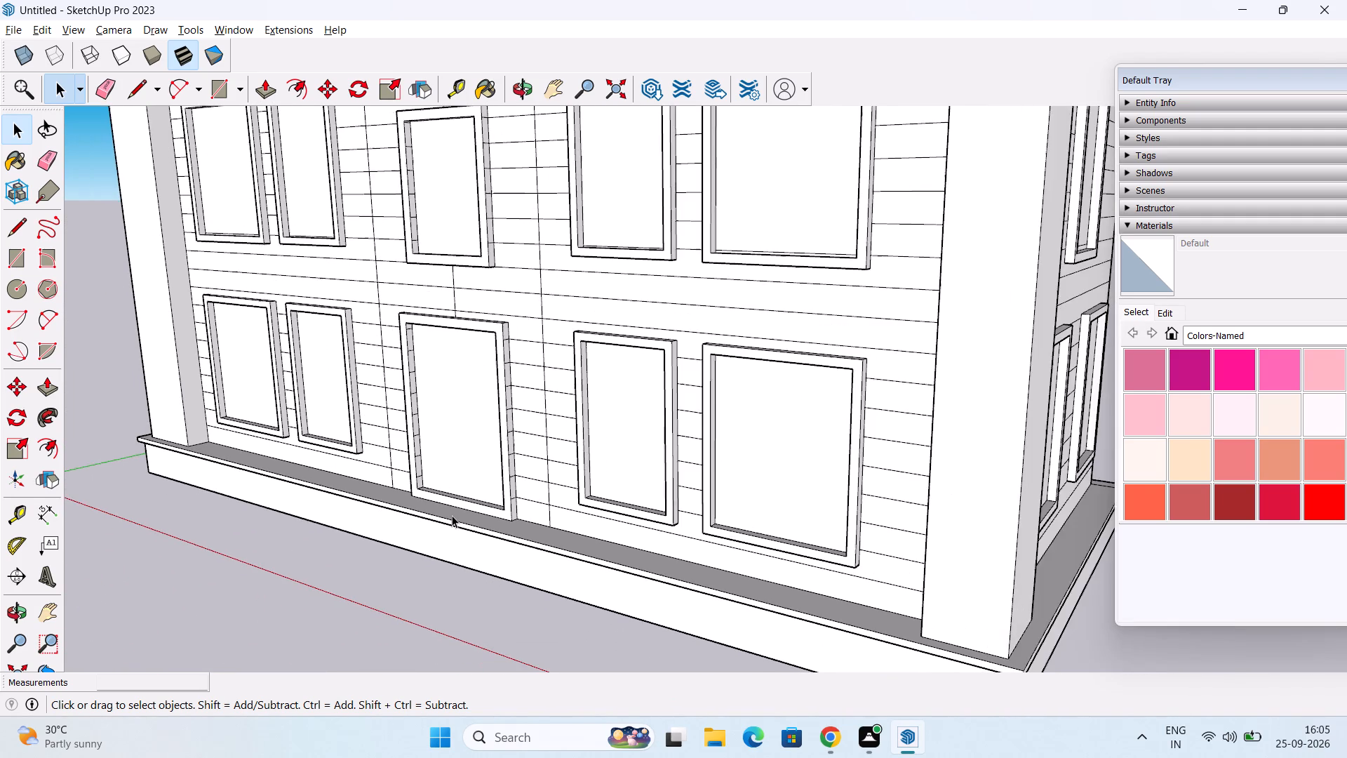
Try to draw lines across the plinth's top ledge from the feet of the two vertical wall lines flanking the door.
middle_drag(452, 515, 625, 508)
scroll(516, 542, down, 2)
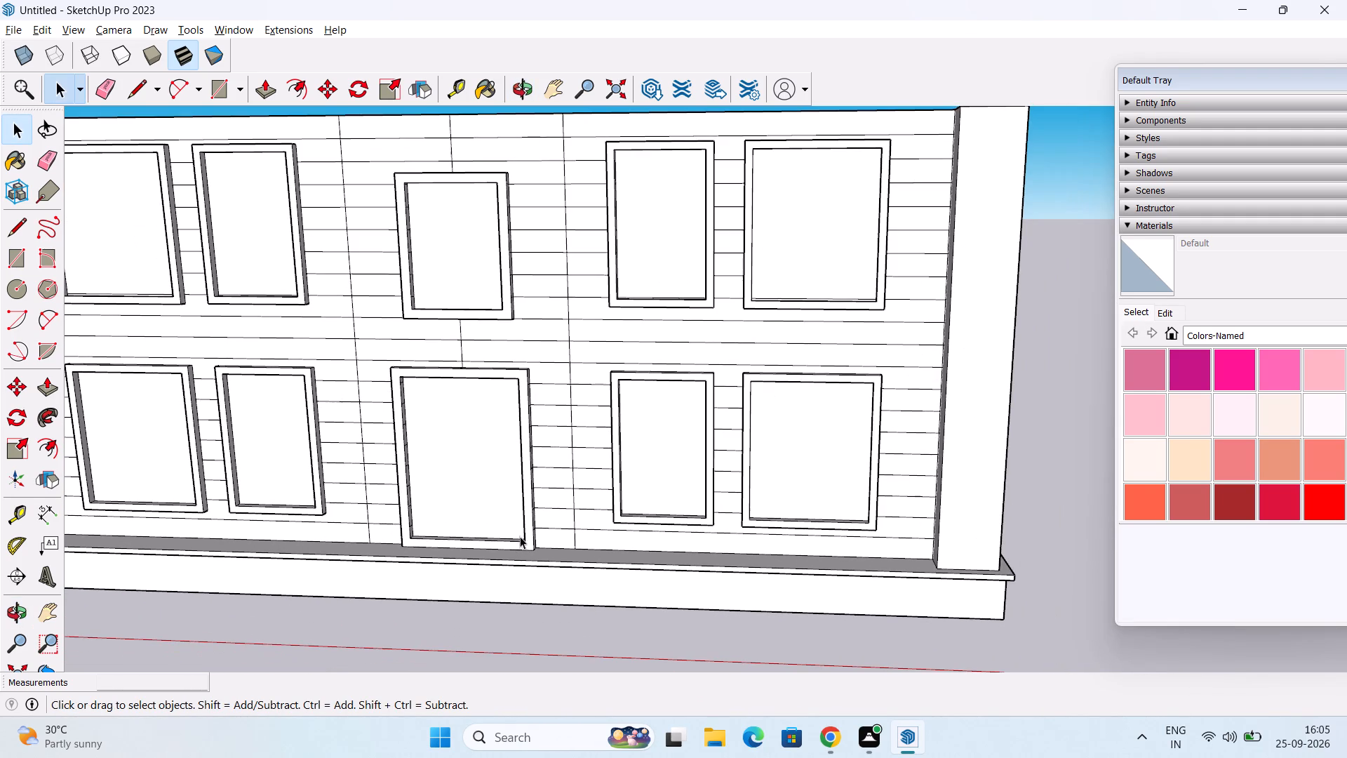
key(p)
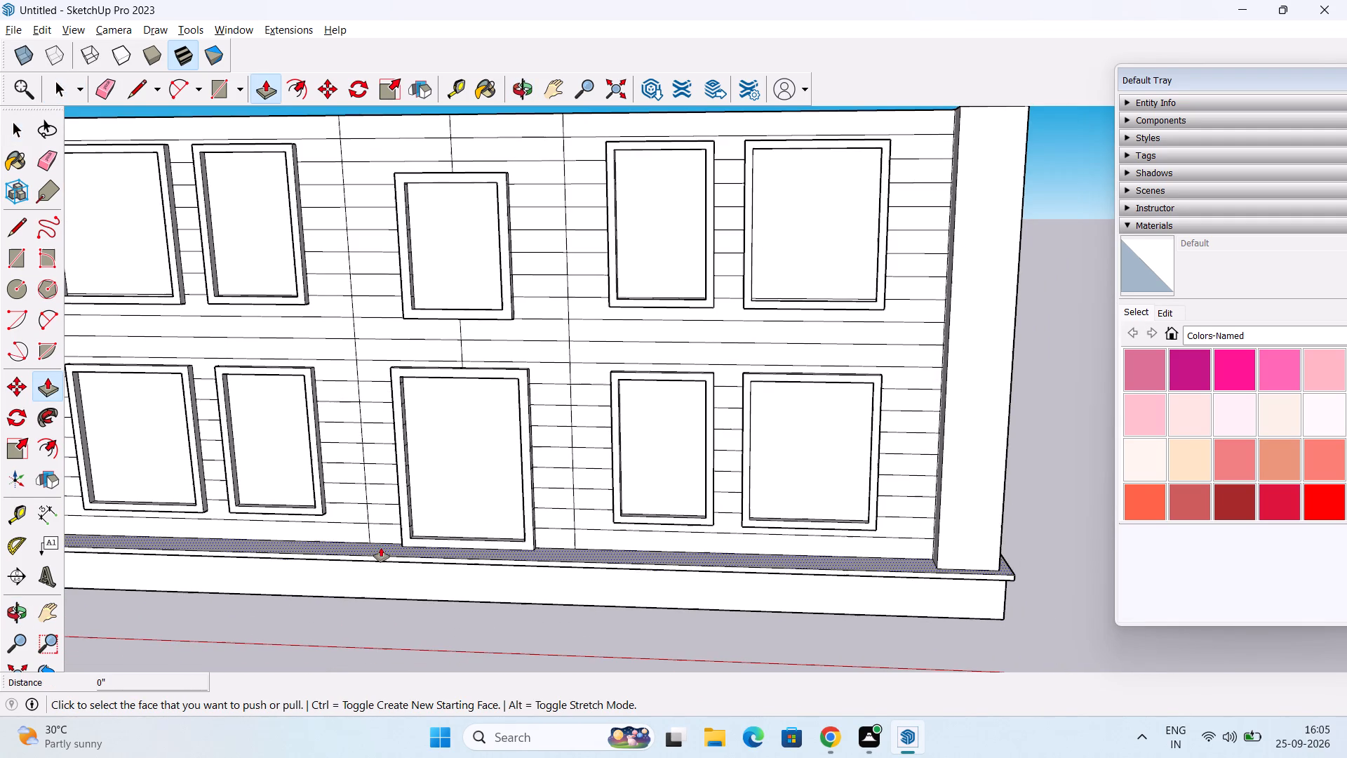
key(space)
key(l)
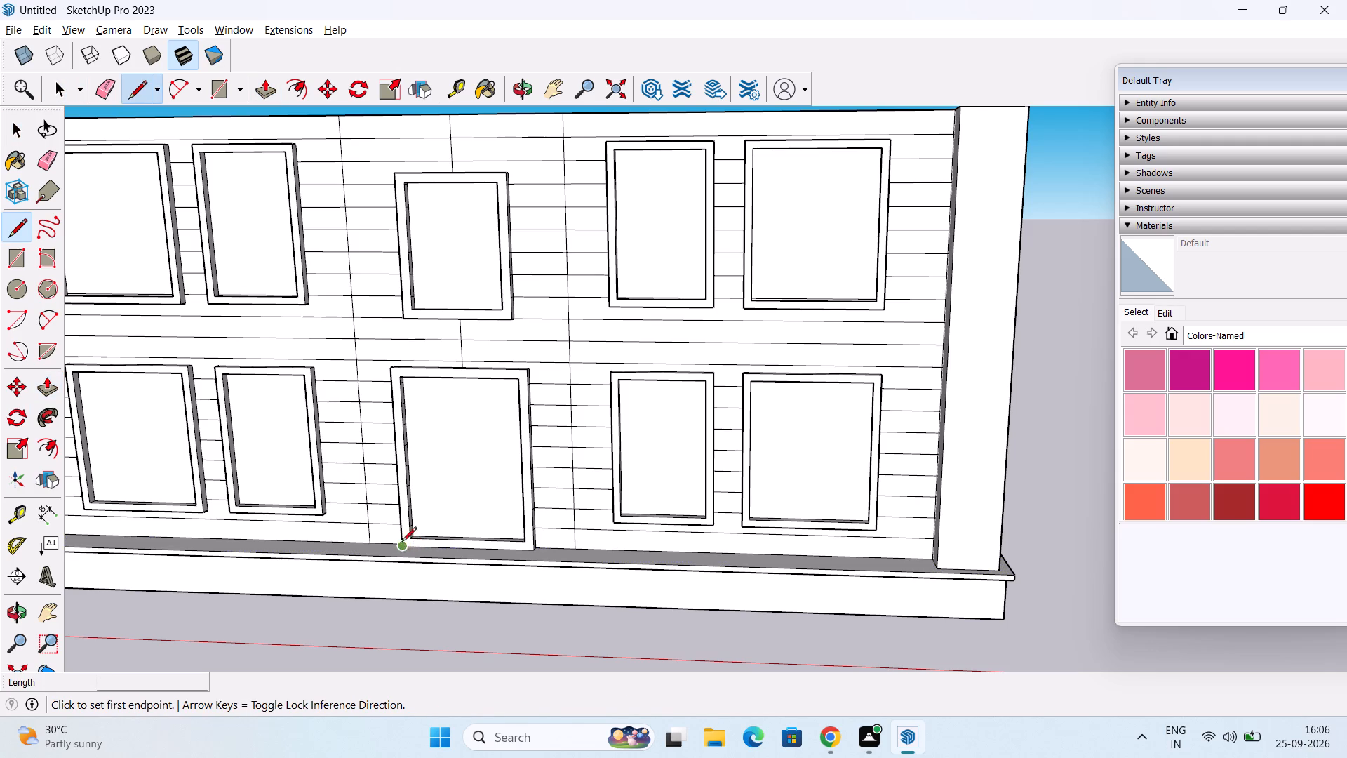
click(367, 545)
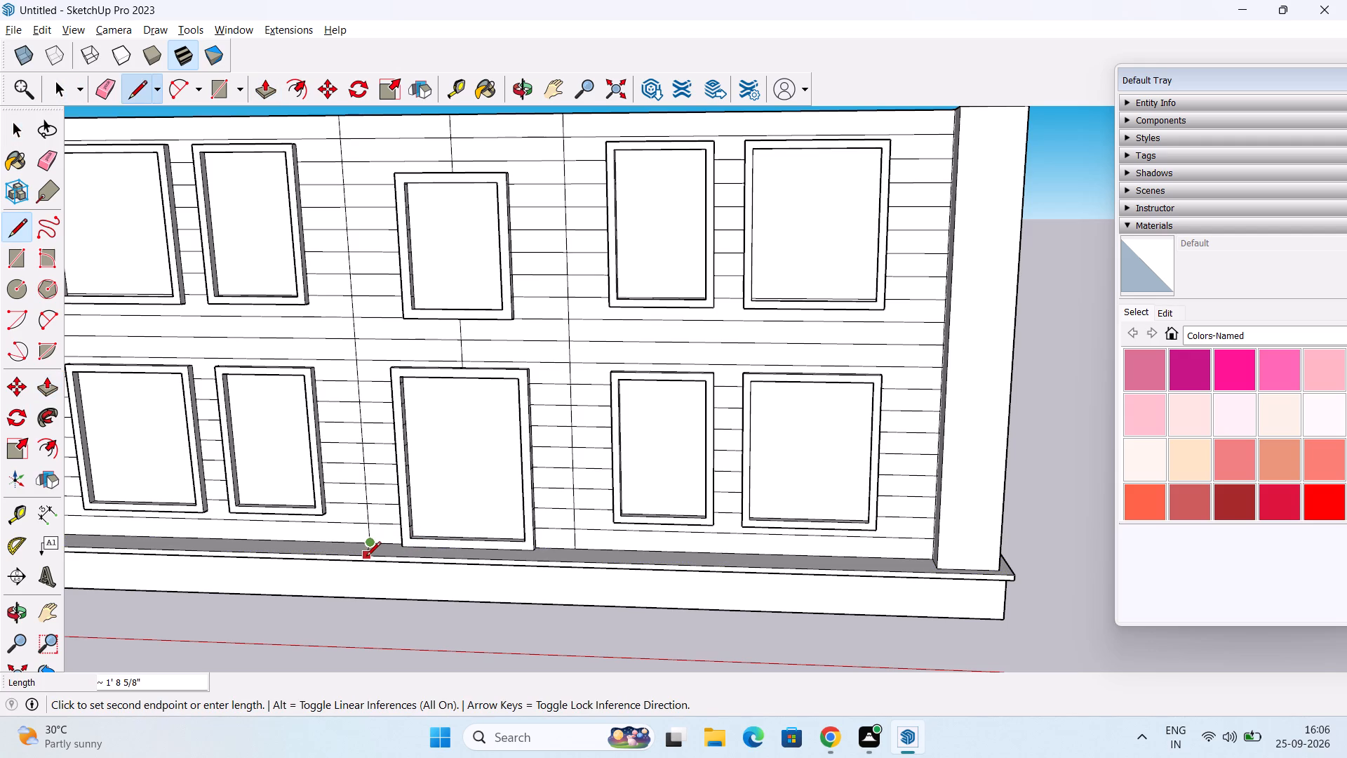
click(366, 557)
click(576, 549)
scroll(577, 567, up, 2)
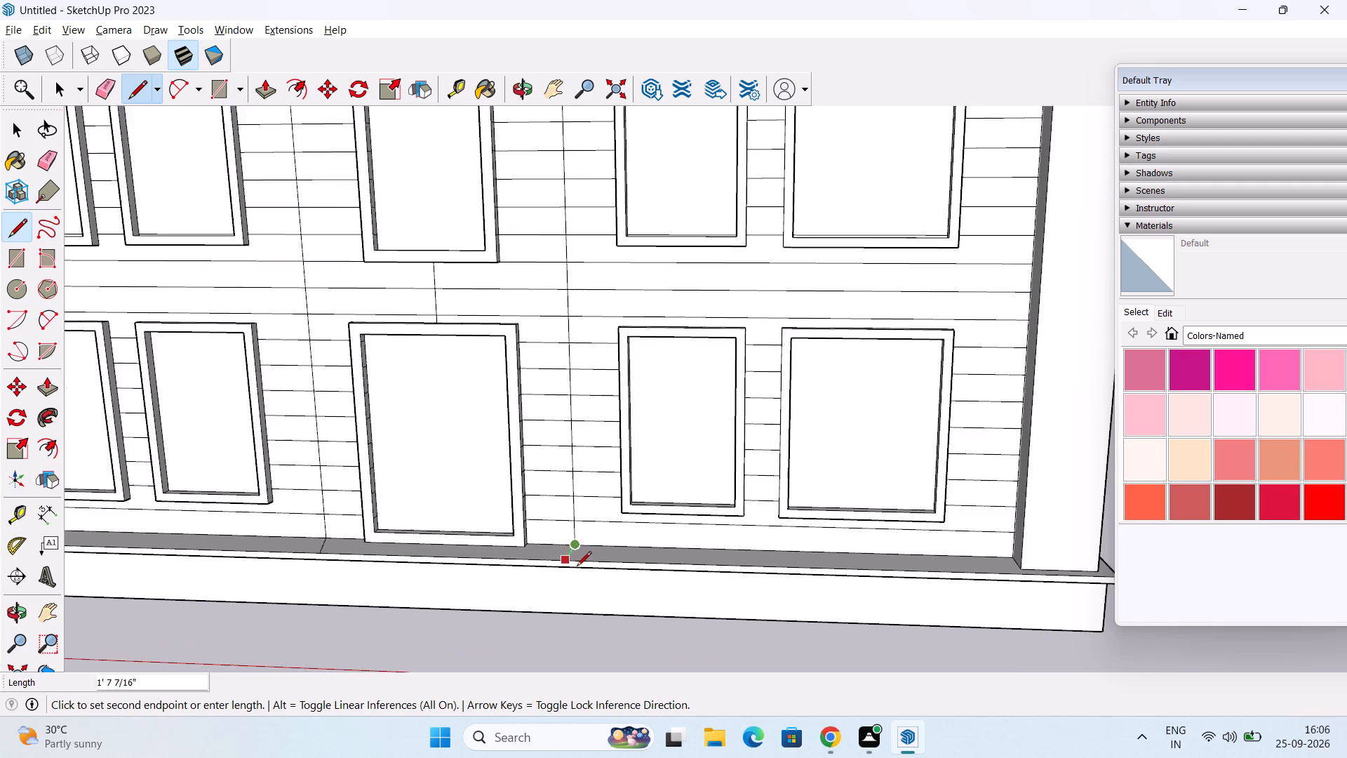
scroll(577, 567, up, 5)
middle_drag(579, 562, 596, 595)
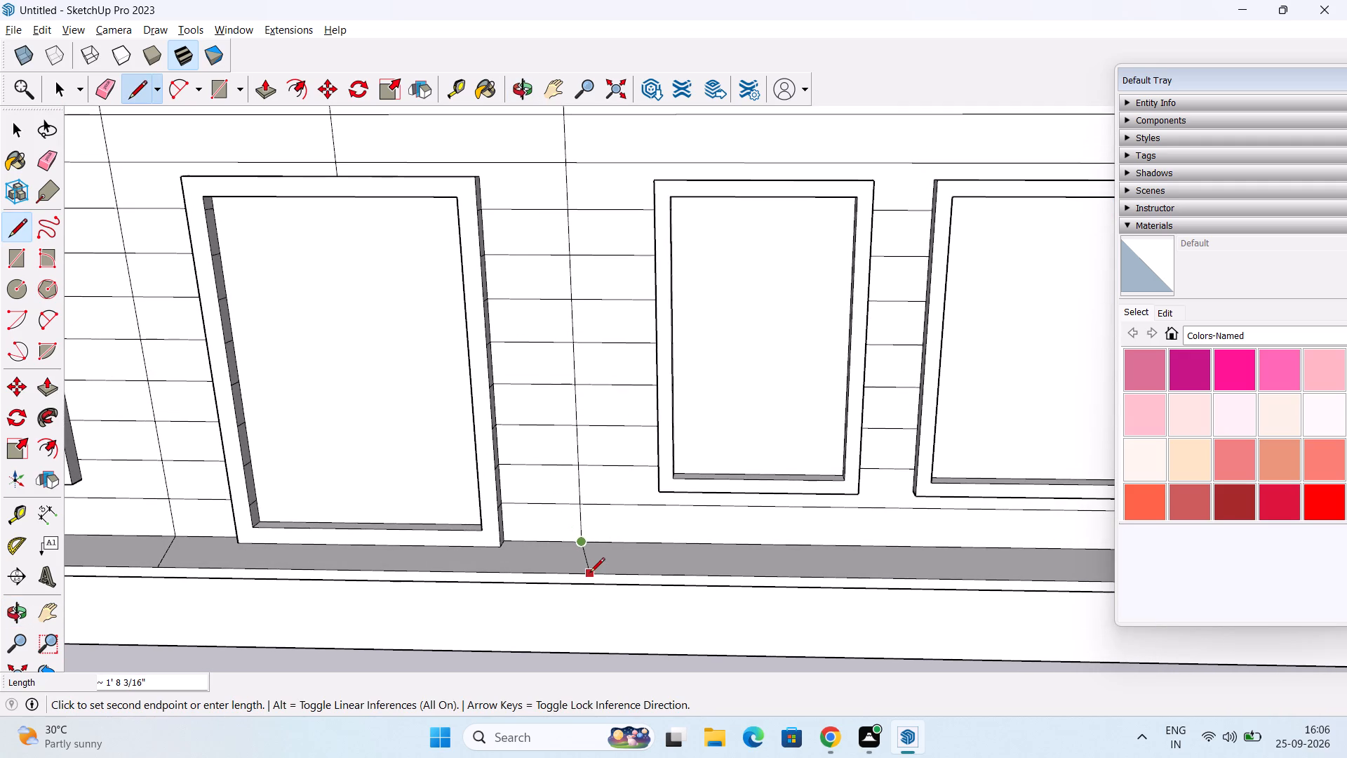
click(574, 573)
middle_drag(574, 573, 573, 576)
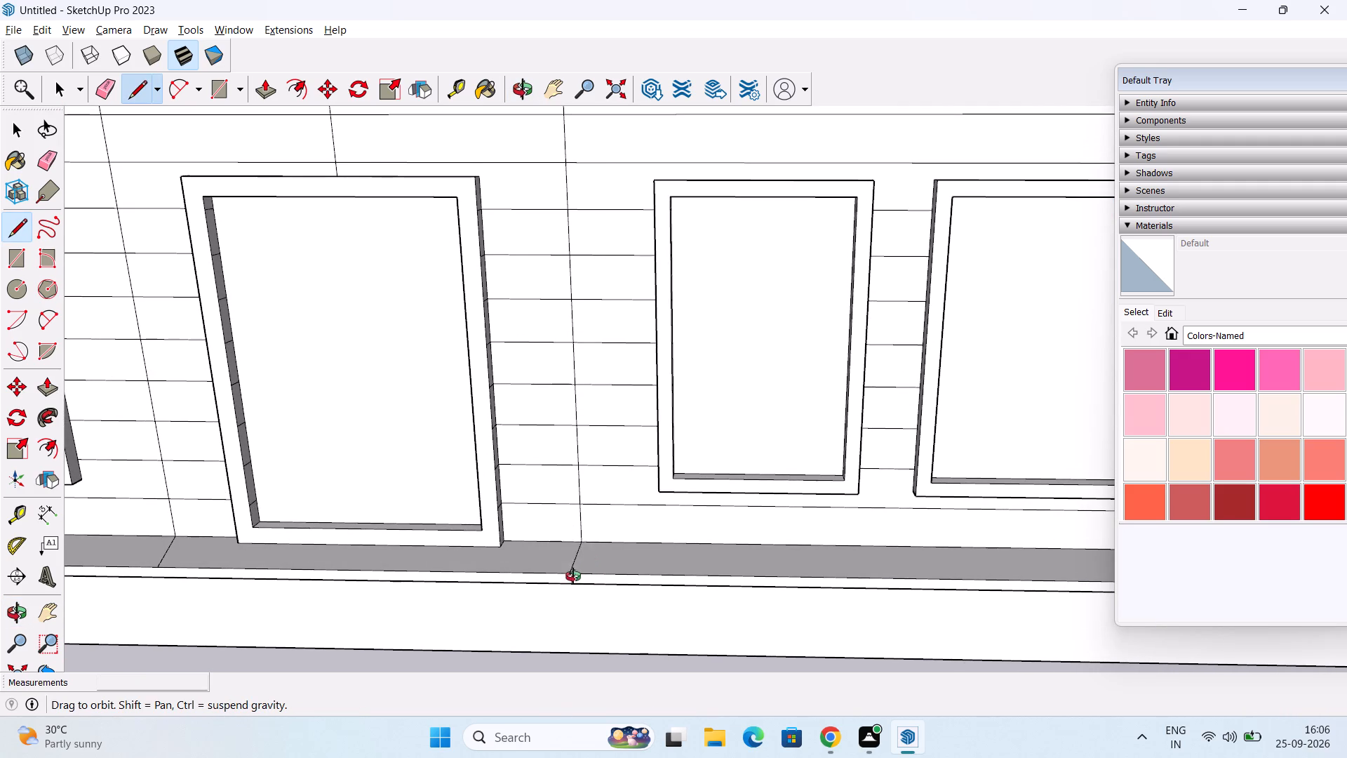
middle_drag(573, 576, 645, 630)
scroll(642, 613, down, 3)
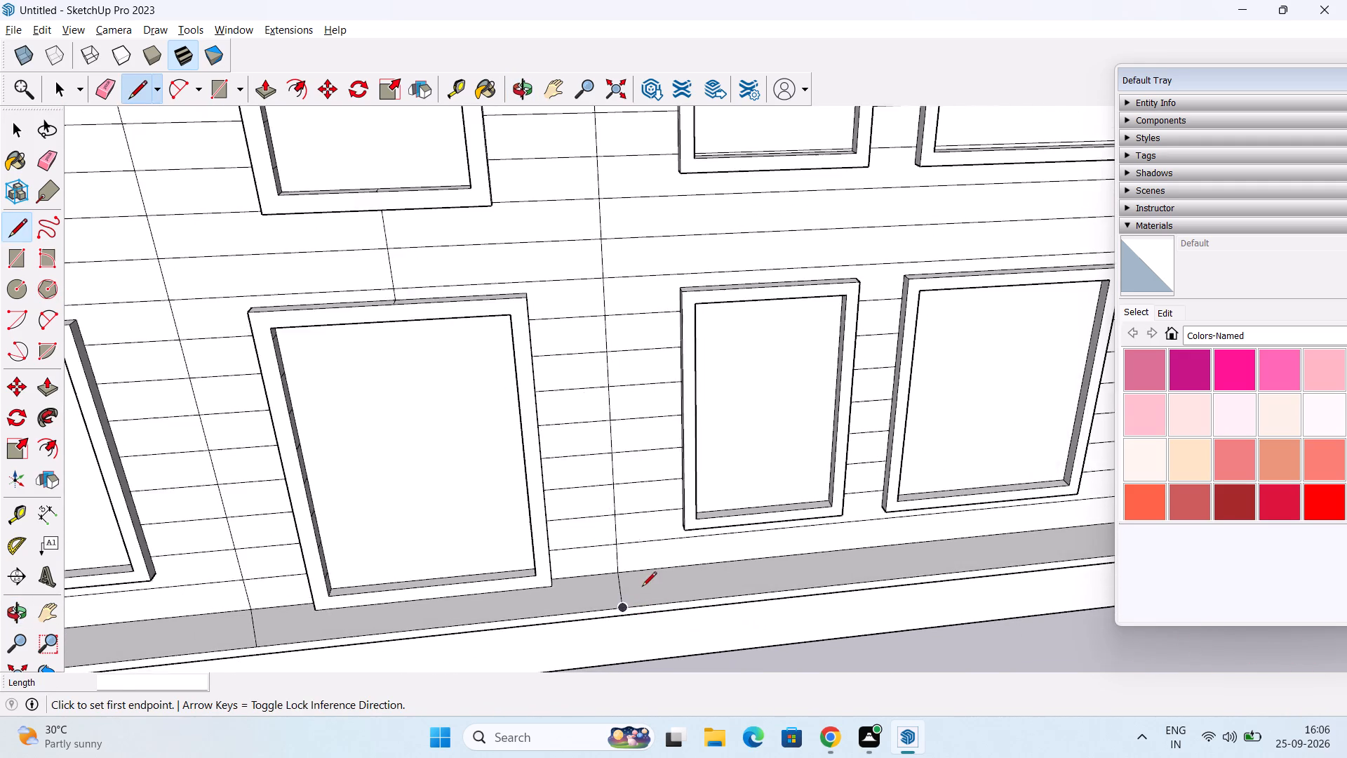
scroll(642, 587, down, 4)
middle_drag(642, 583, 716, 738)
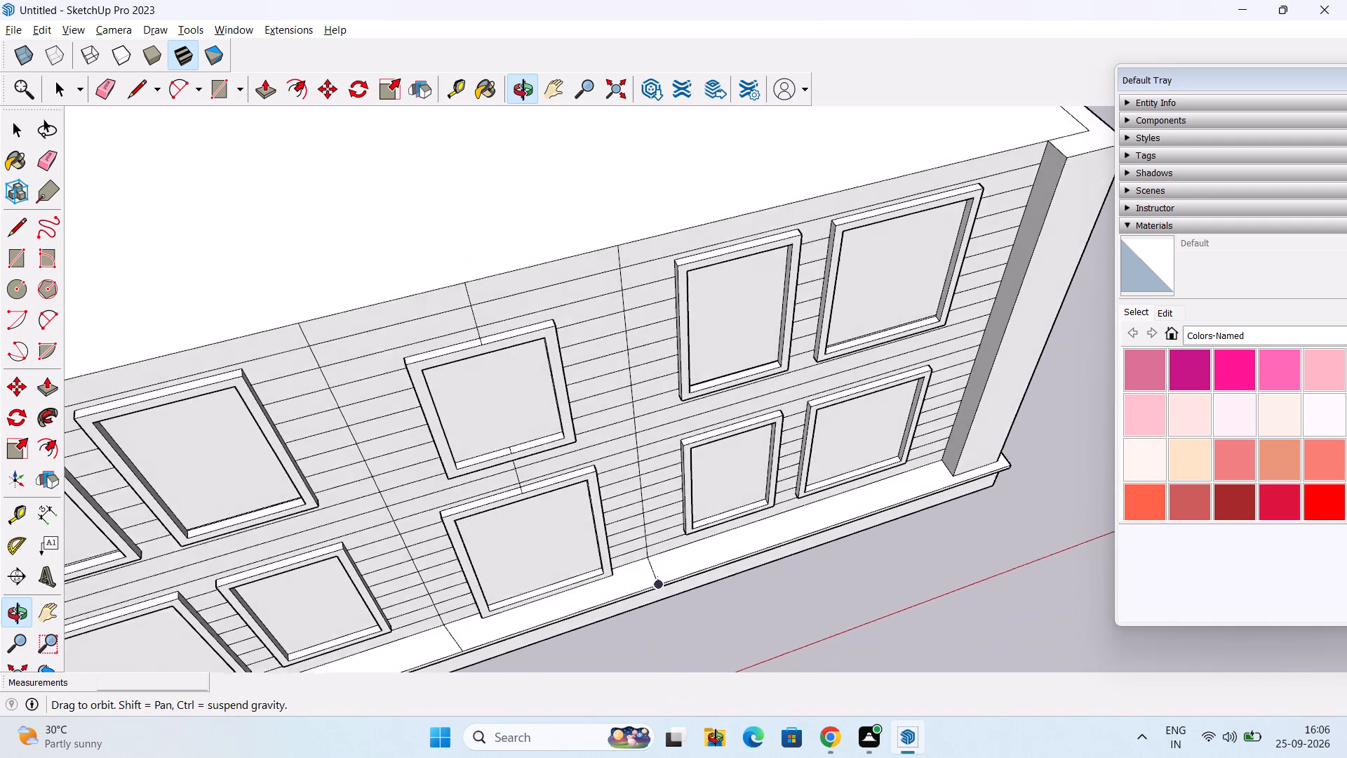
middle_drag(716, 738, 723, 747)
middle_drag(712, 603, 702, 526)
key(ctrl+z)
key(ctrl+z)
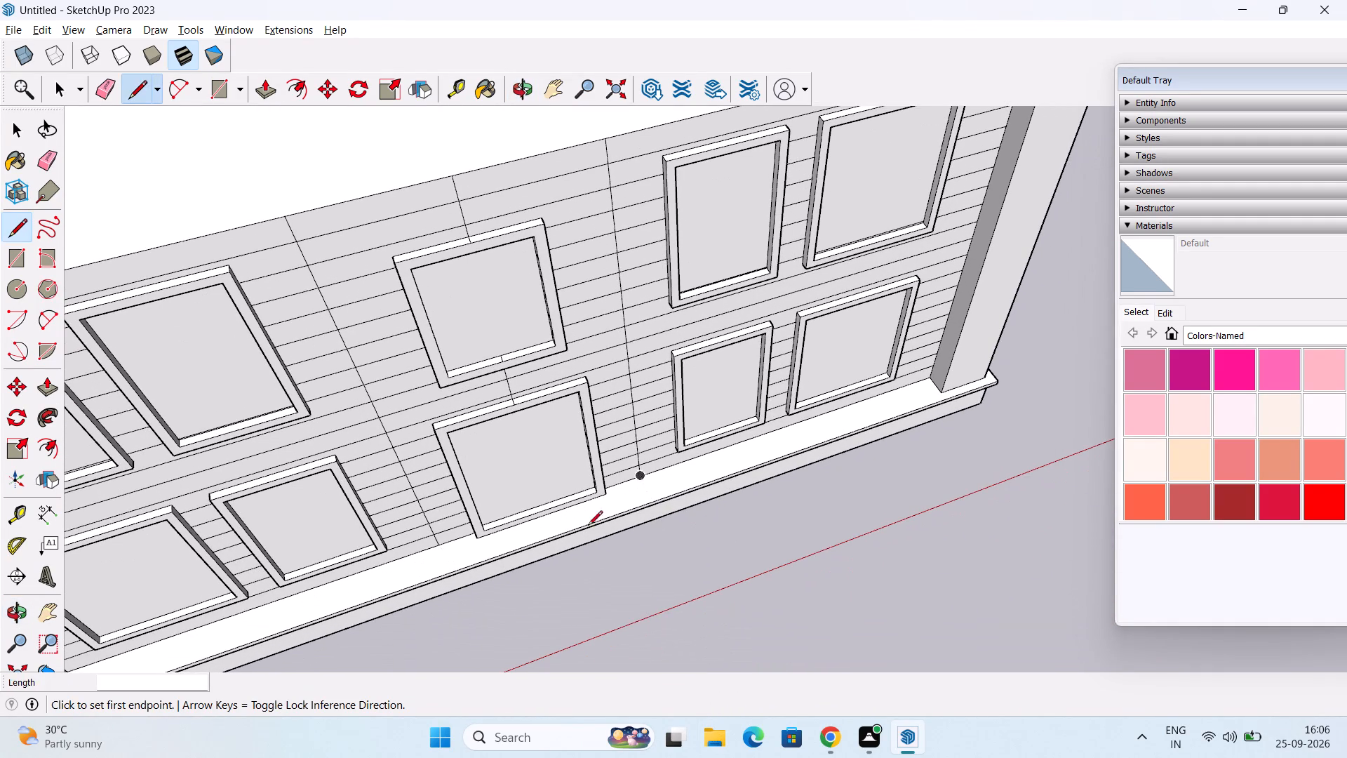
Draw two 1' 7 7/16" lines straight across the plinth's top ledge from the feet of the vertical wall lines flanking the door.
click(439, 545)
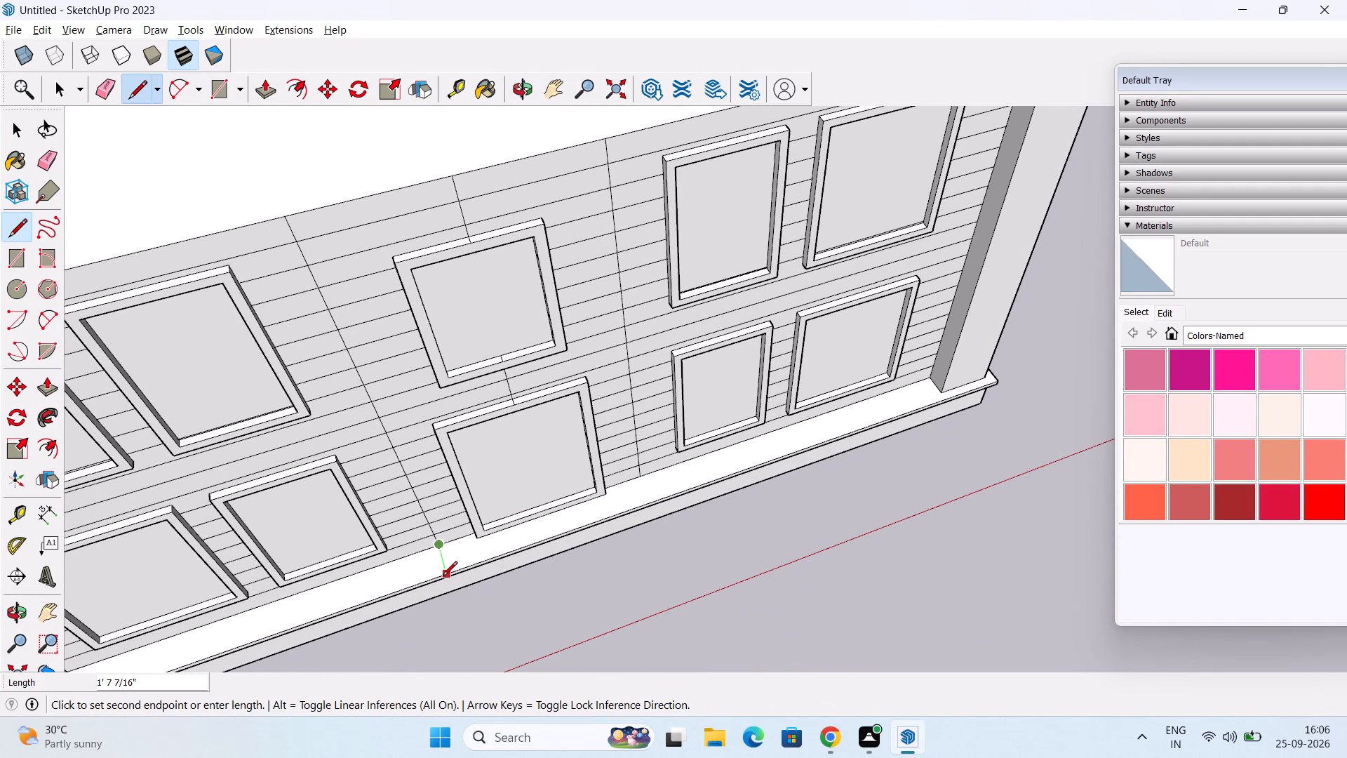
click(443, 577)
click(643, 480)
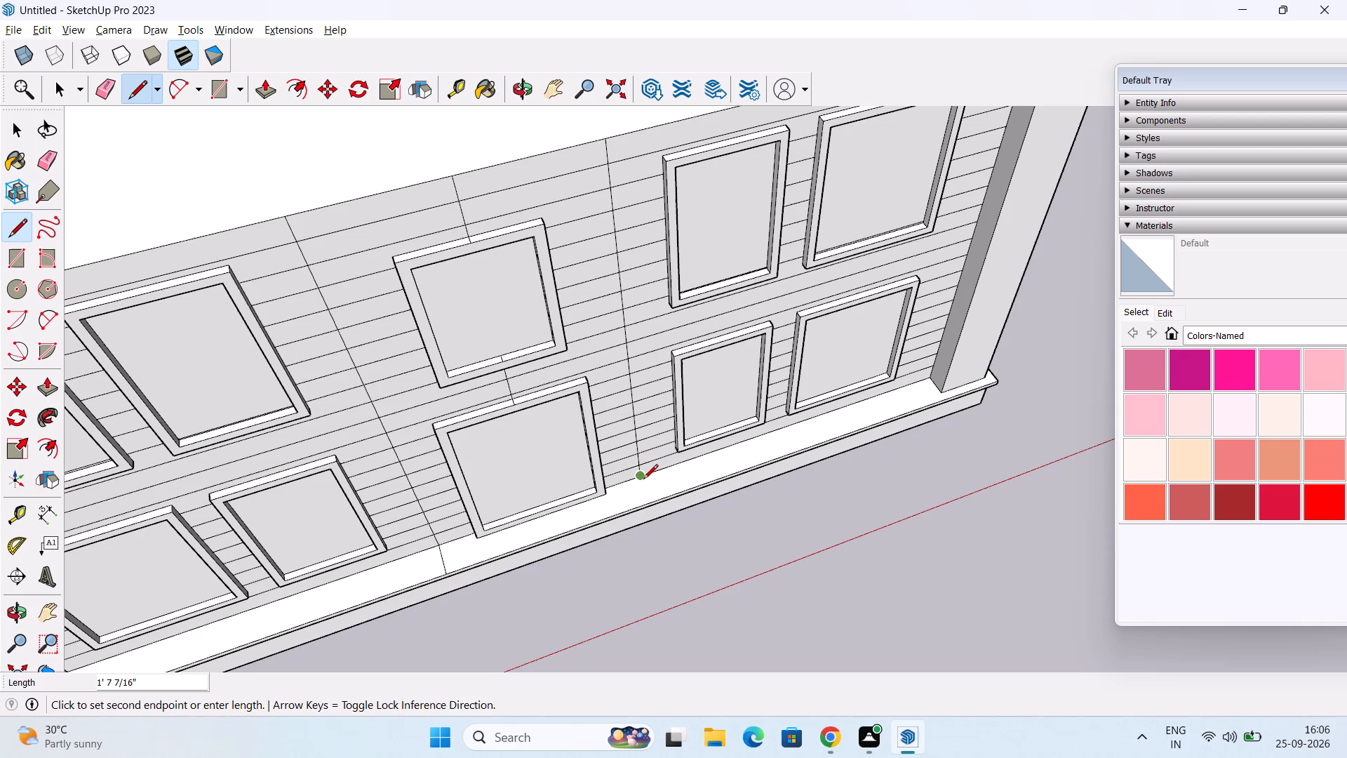
click(649, 509)
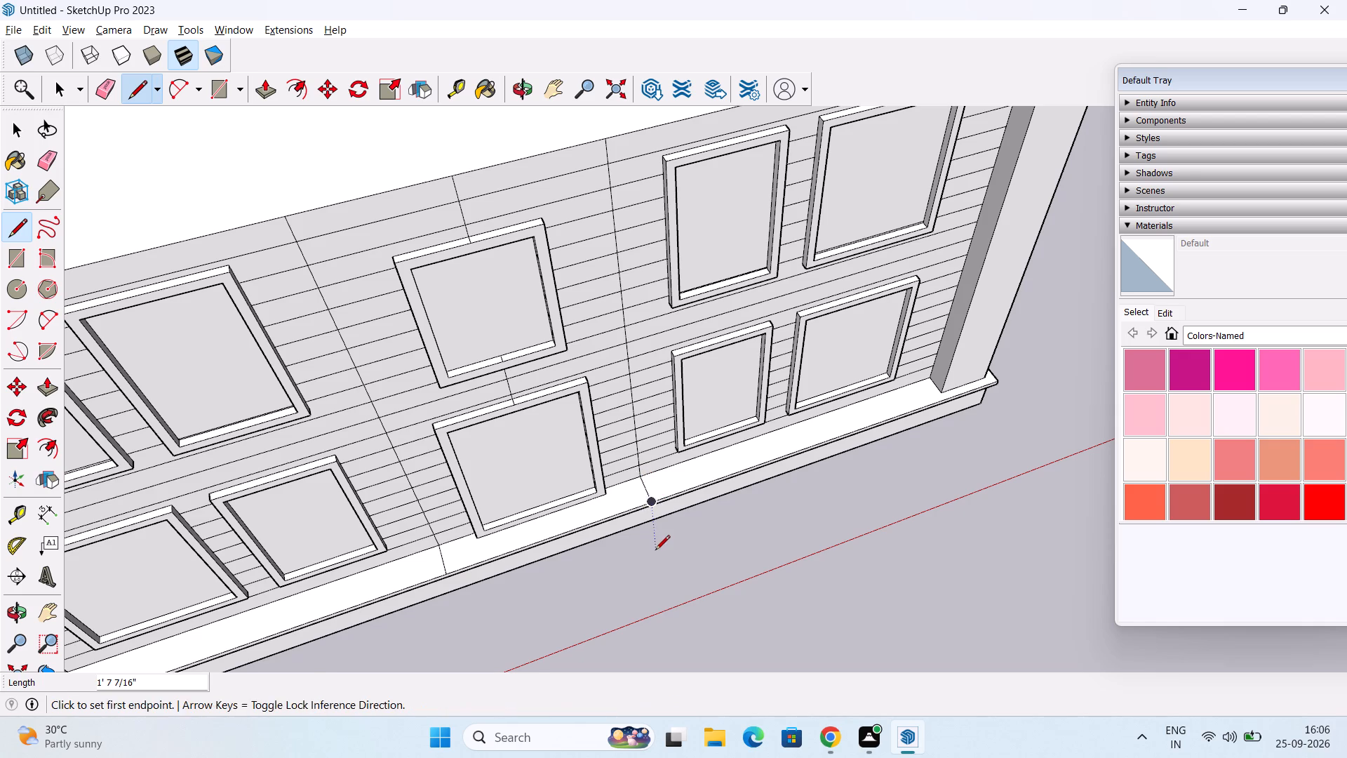
Draw a 3" vertical line down the plinth lip's front face from the outer end of each ledge line.
middle_drag(664, 561, 522, 481)
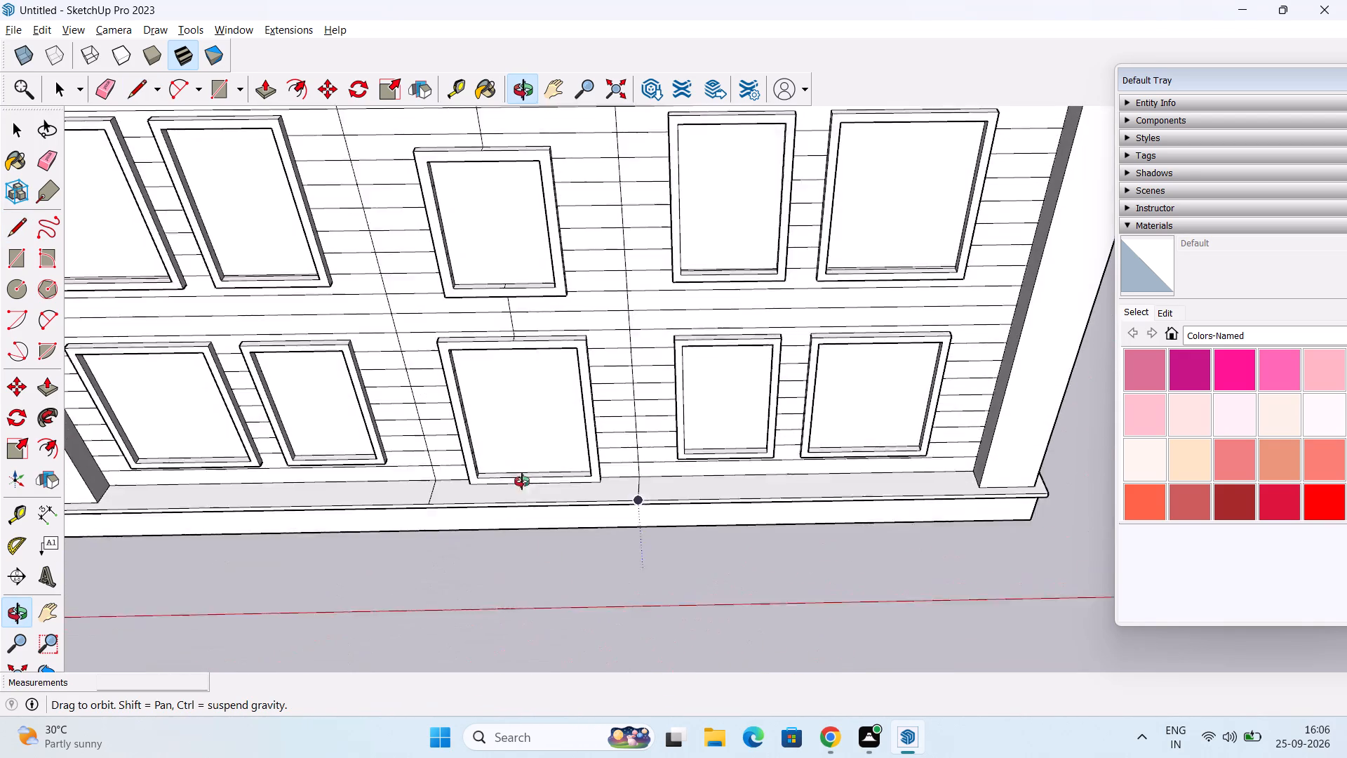
middle_drag(522, 481, 518, 460)
scroll(473, 521, up, 5)
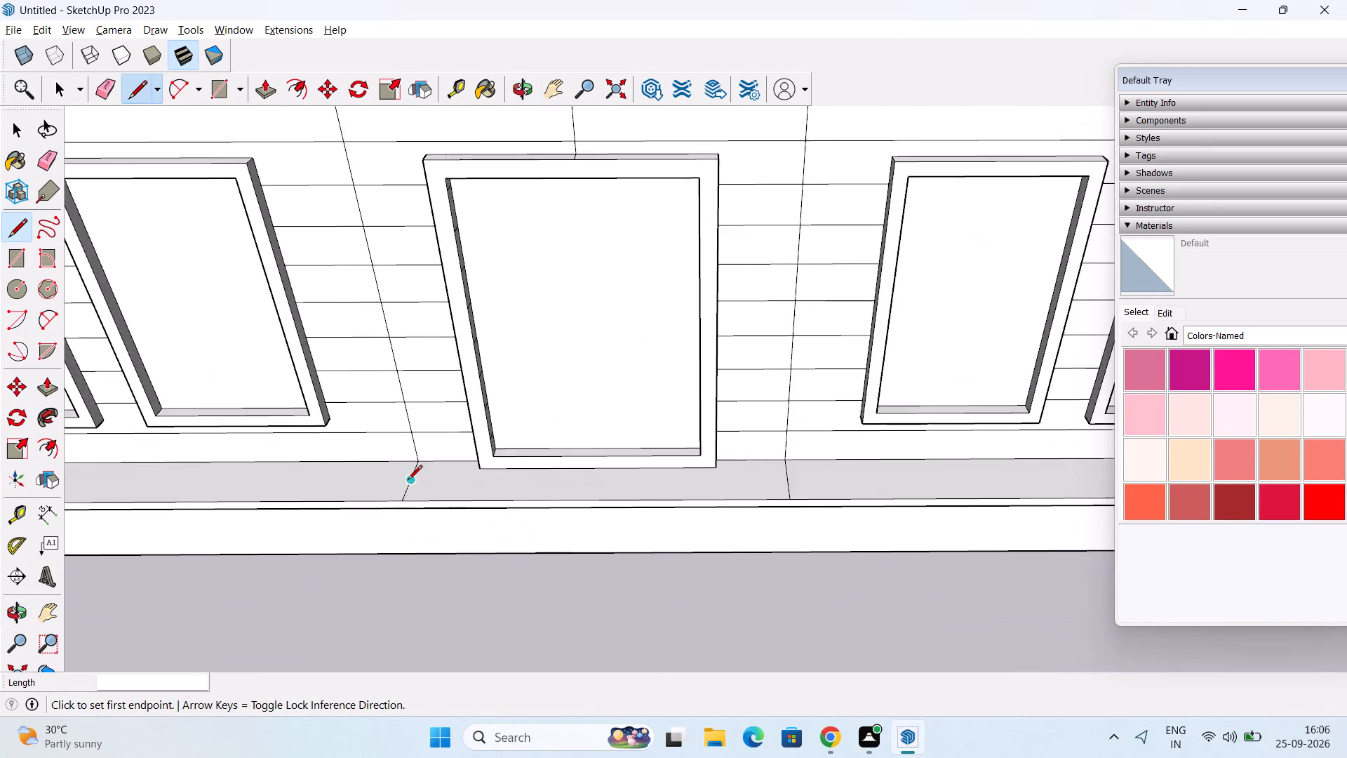
scroll(408, 481, up, 5)
shift+middle_drag(429, 499, 363, 484)
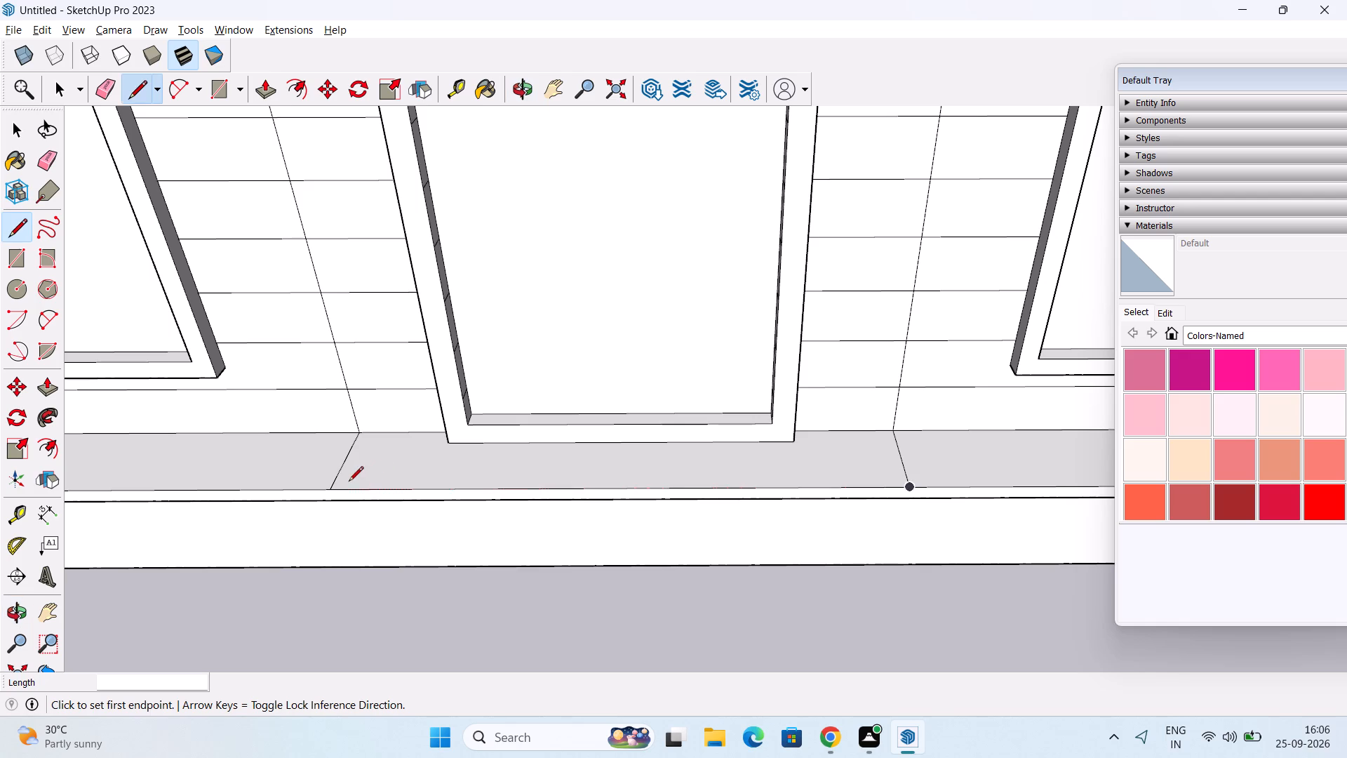
click(328, 490)
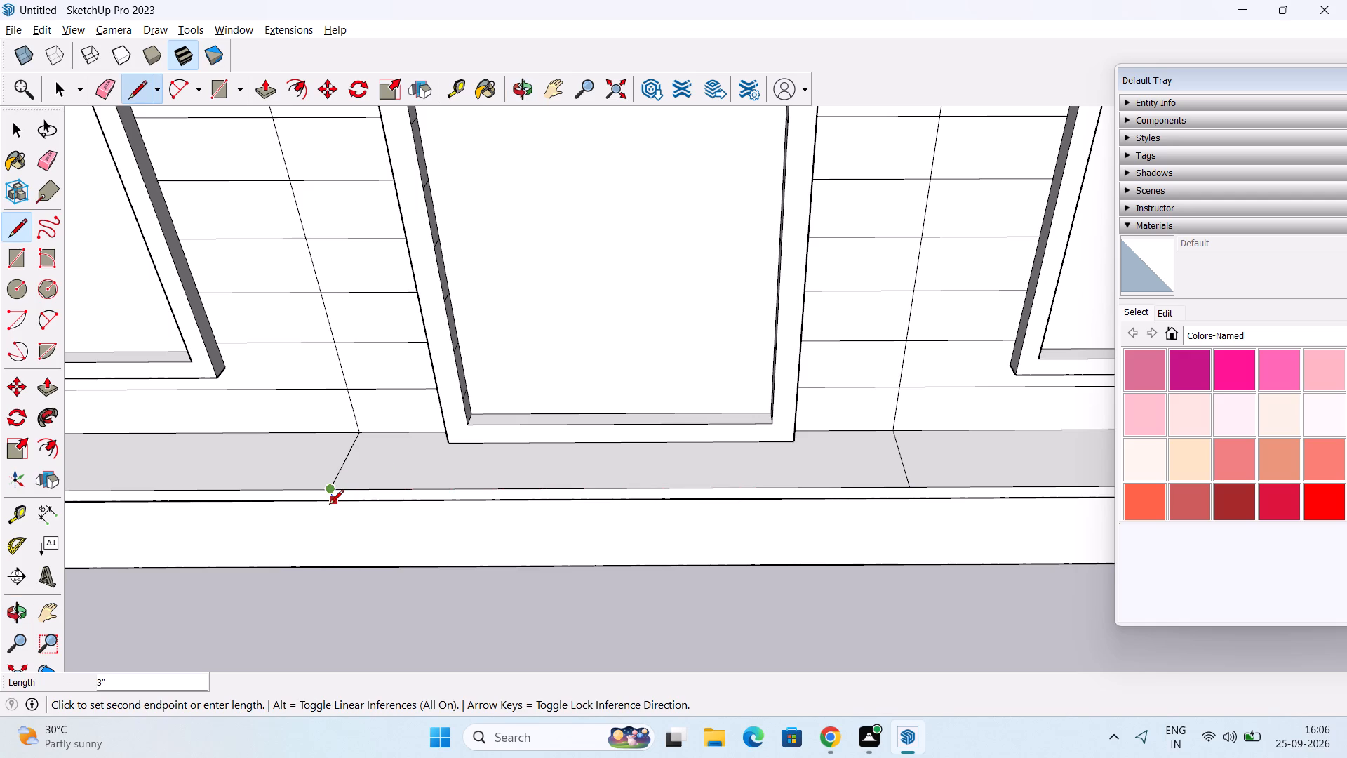
scroll(329, 505, up, 5)
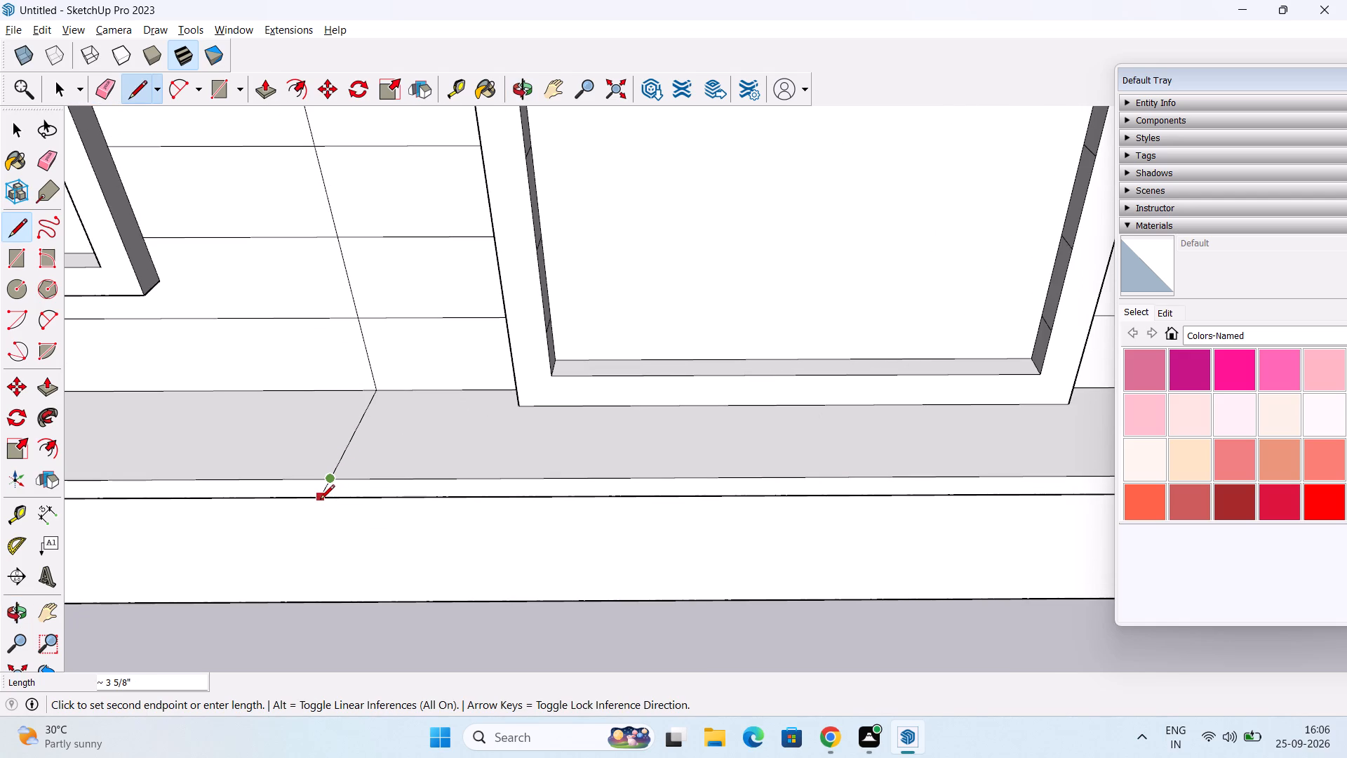
scroll(326, 496, up, 2)
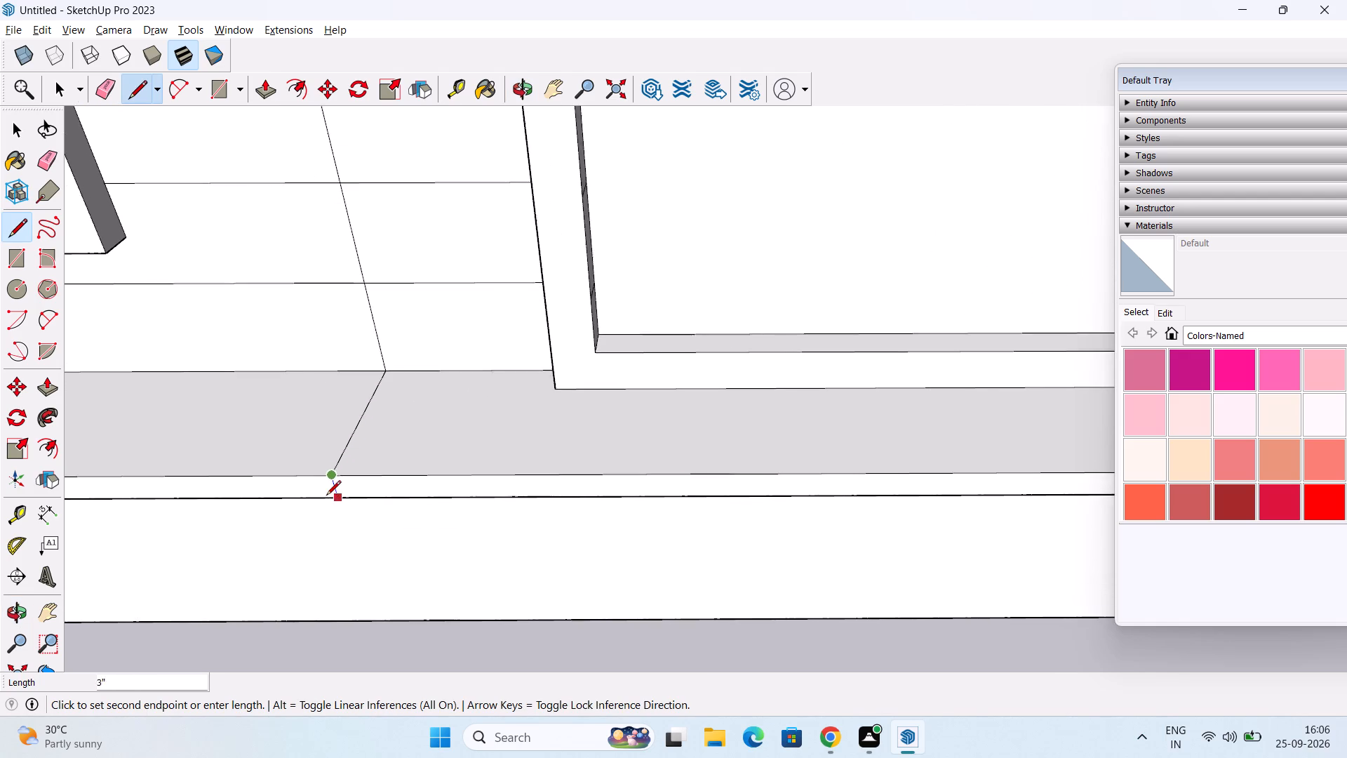
scroll(326, 496, up, 2)
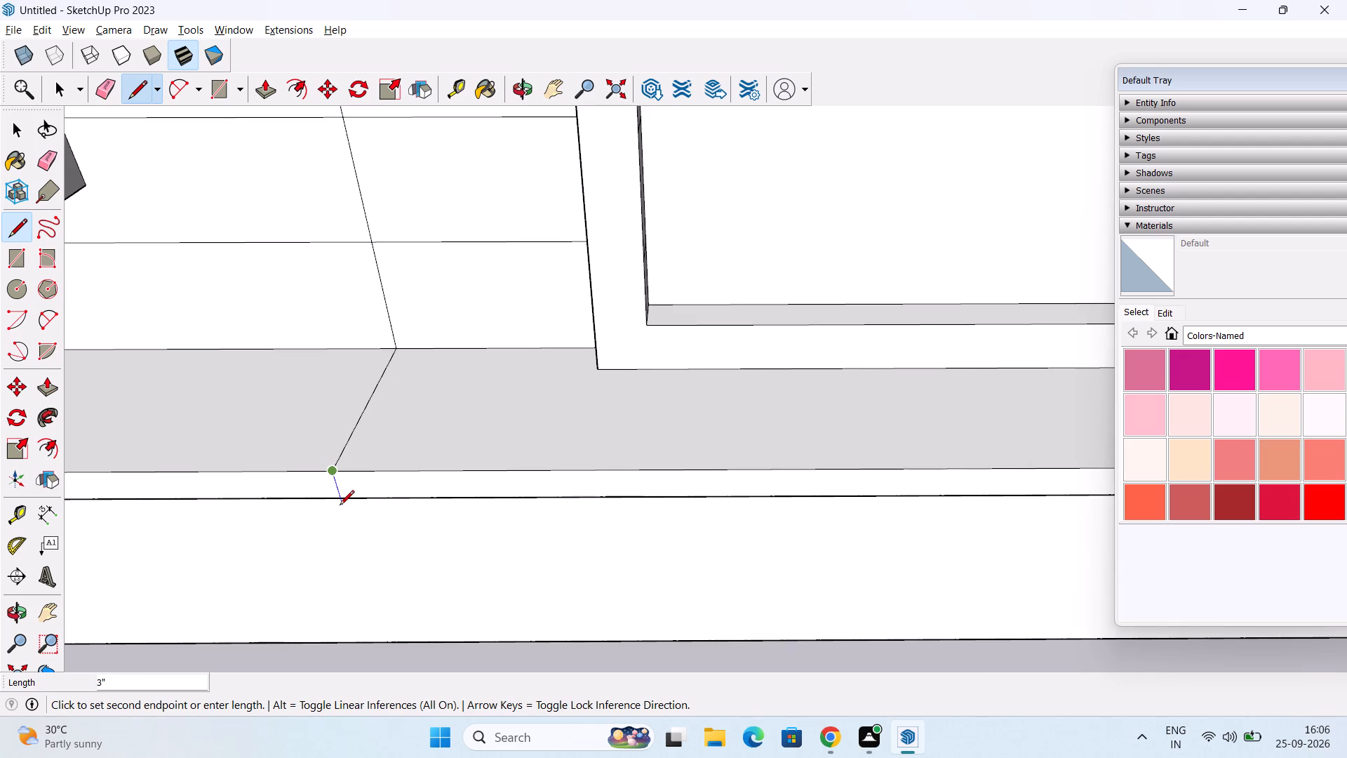
click(341, 503)
middle_drag(354, 511, 355, 506)
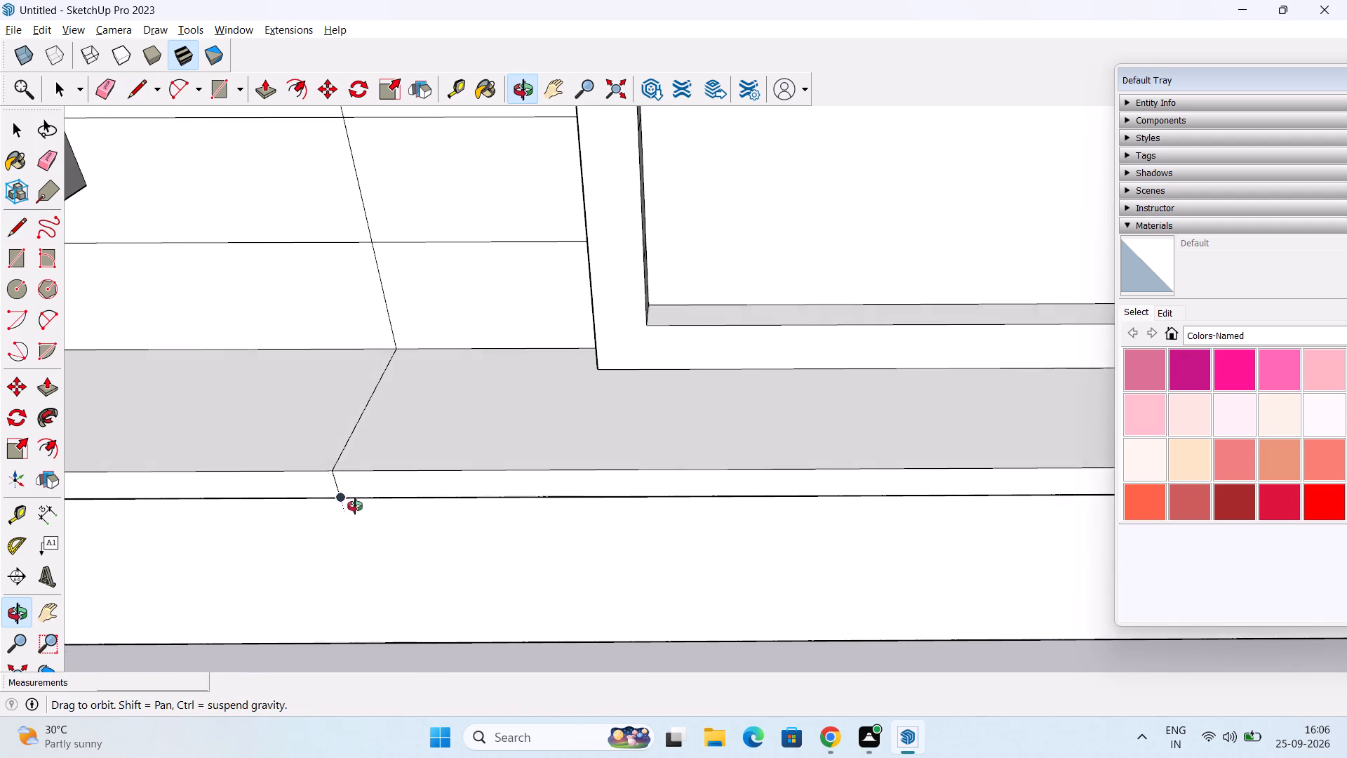
middle_drag(355, 506, 361, 295)
scroll(466, 469, down, 7)
scroll(548, 506, down, 1)
shift+middle_drag(551, 507, 340, 470)
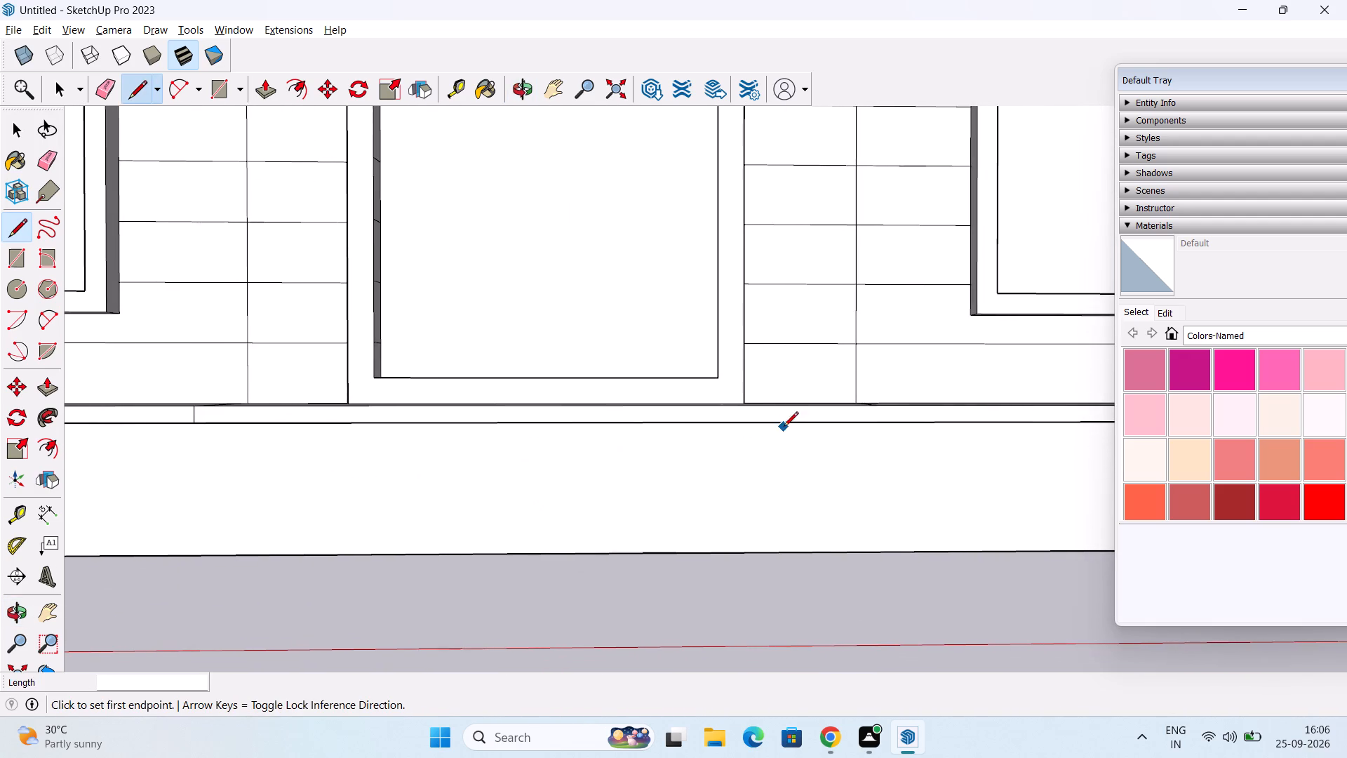
middle_drag(788, 427, 765, 503)
scroll(765, 503, down, 1)
click(860, 439)
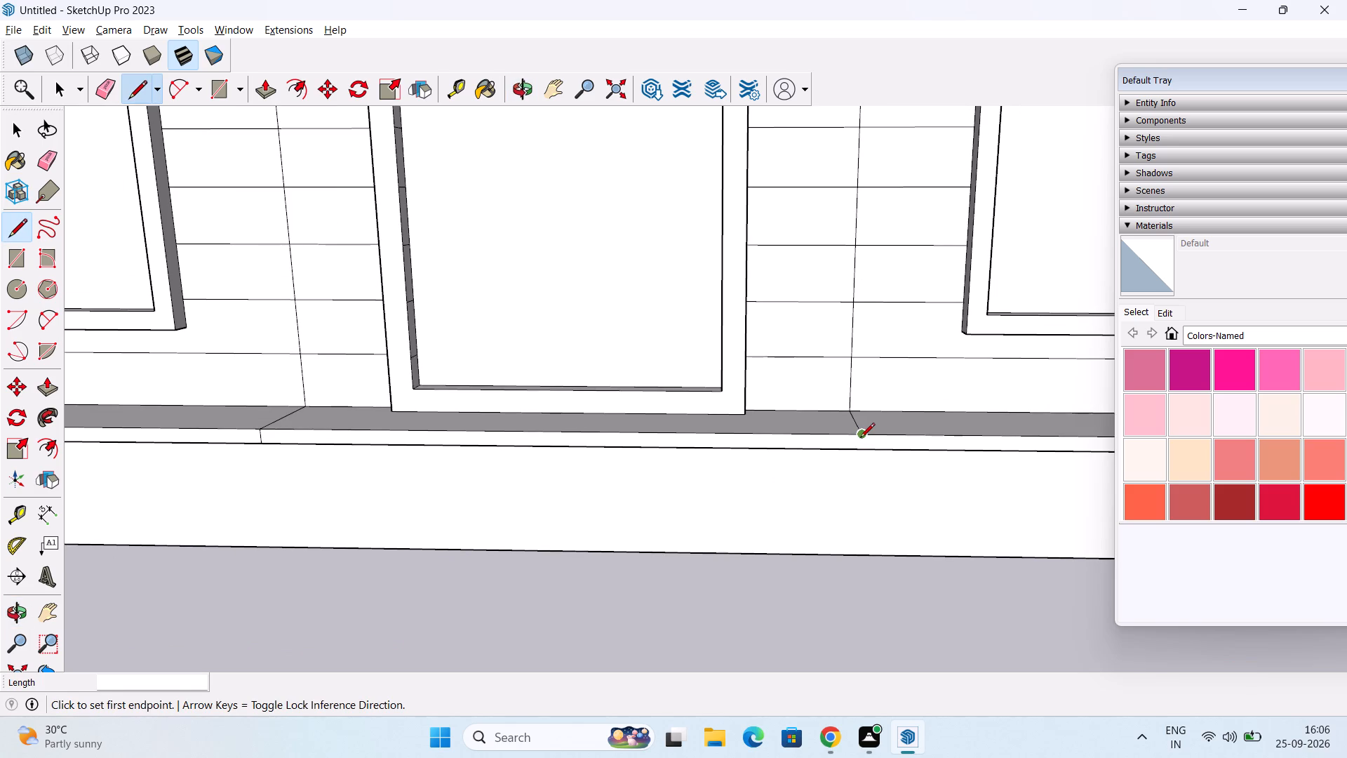
click(859, 456)
key(space)
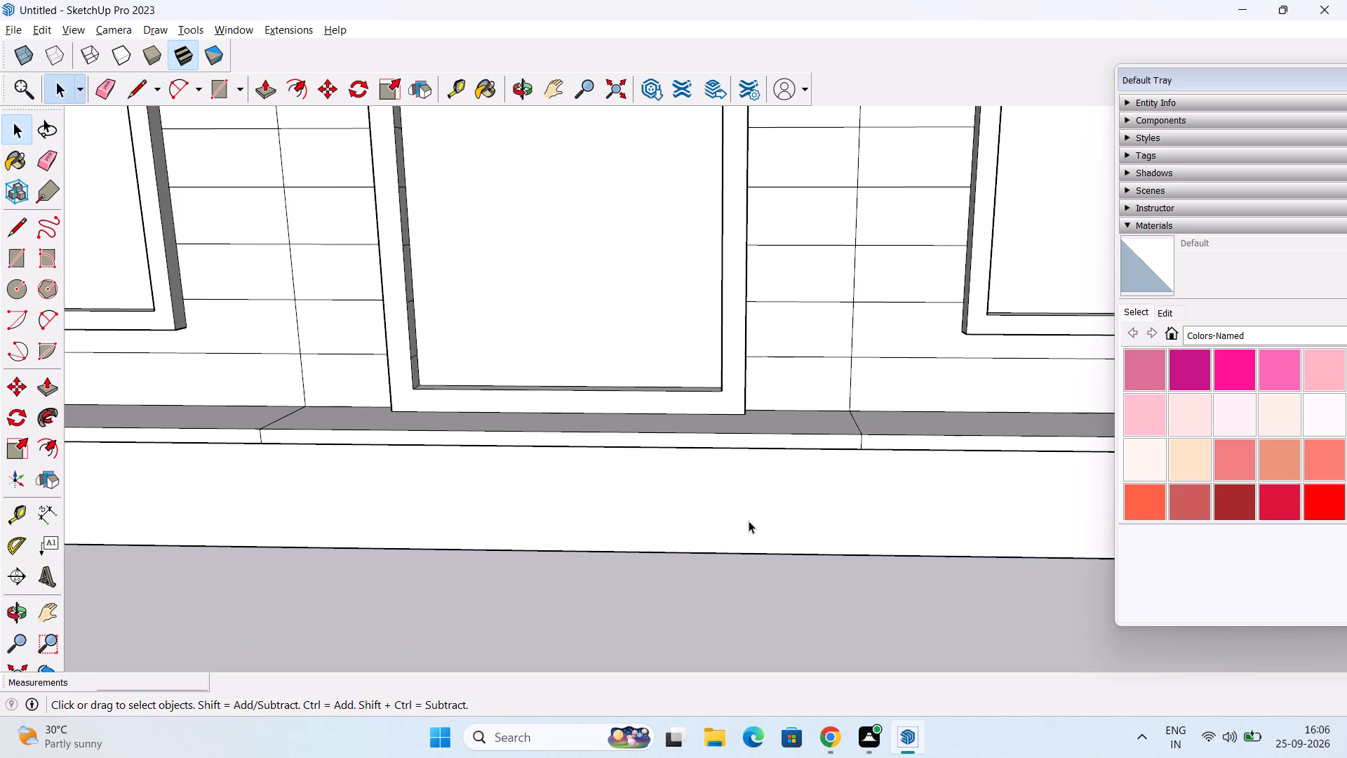
Push/Pull the section of the plinth lip's front face between the two vertical lines 3' outward as an entrance landing.
key(p)
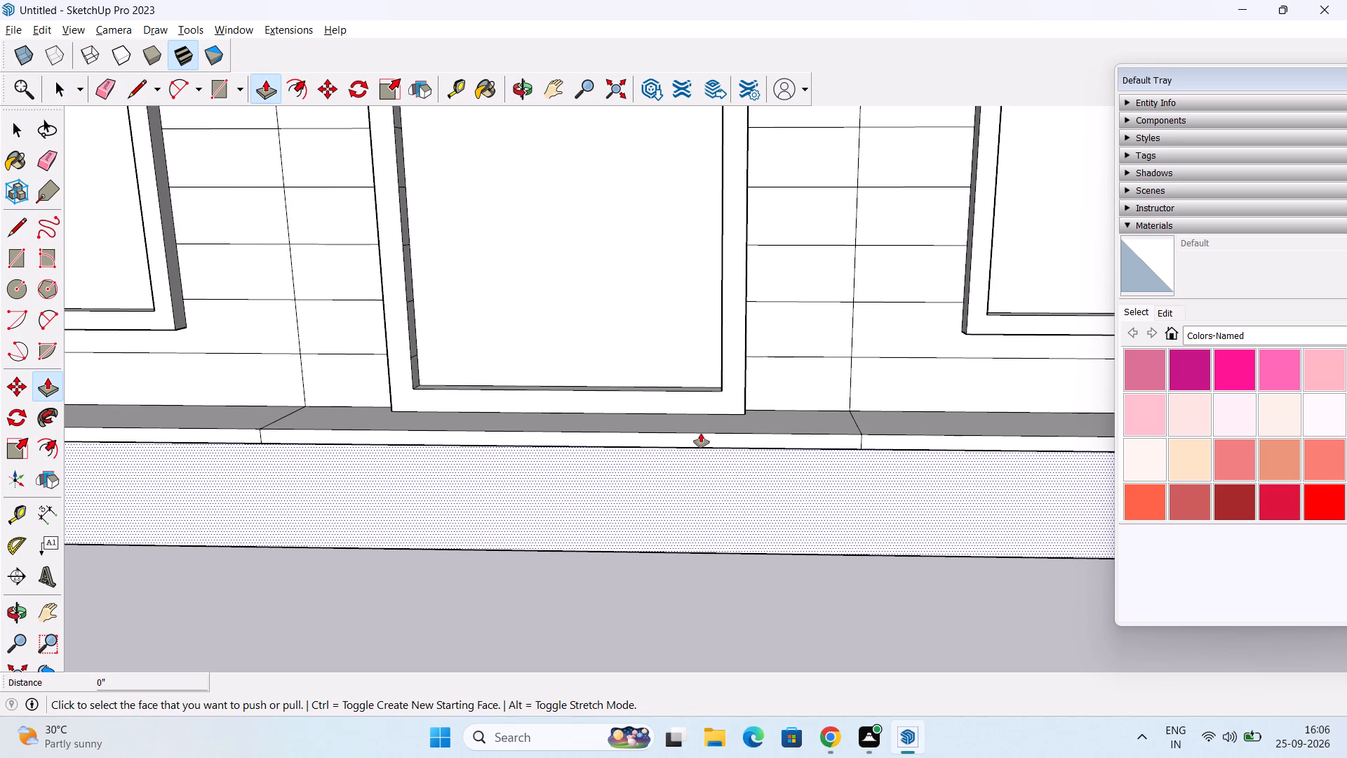
click(701, 437)
click(642, 576)
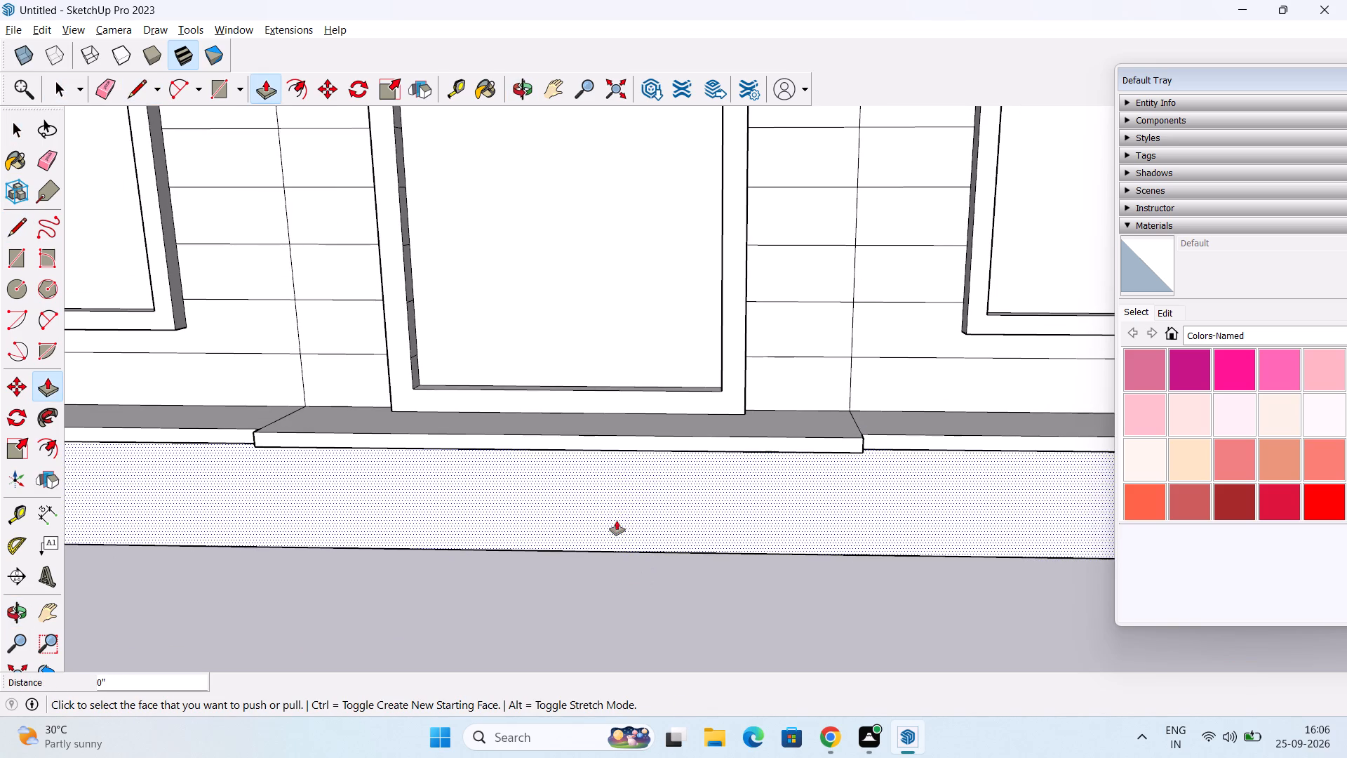
click(648, 440)
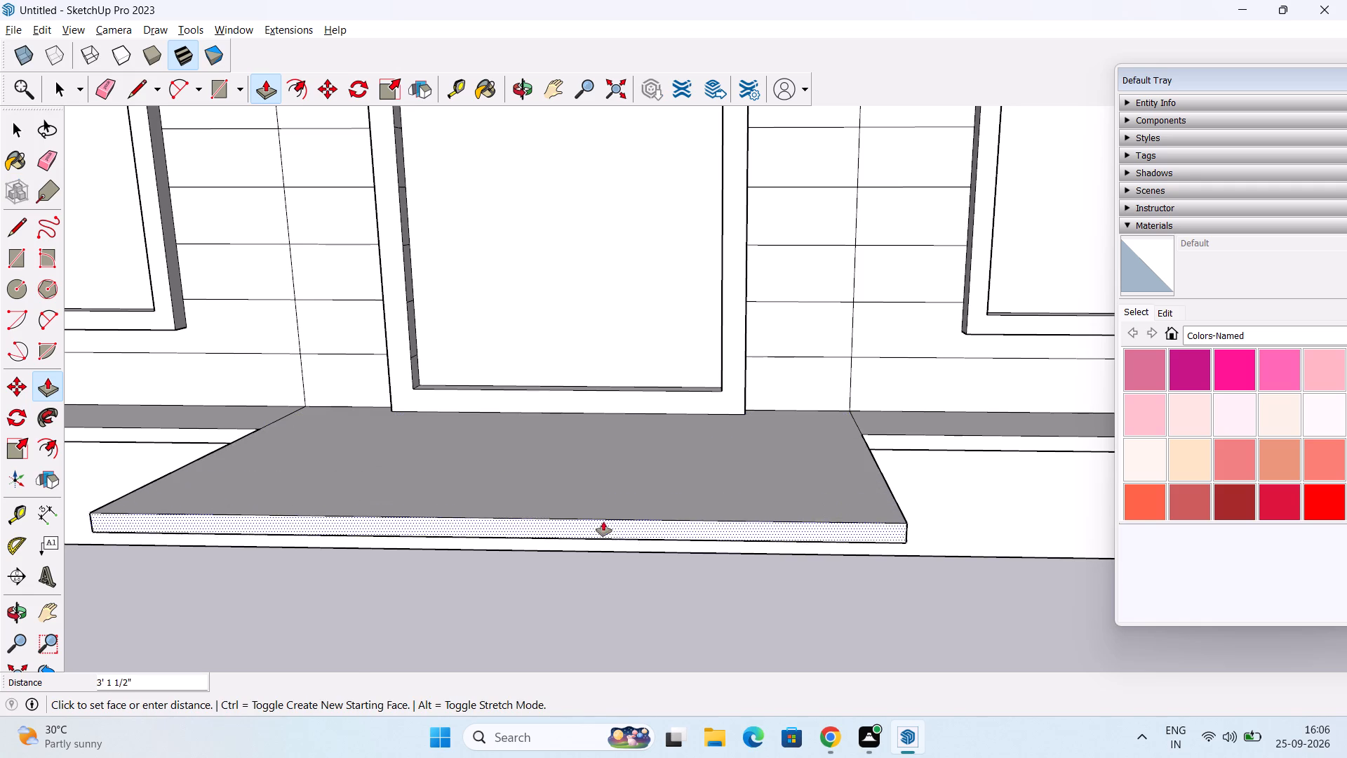
scroll(603, 521, down, 7)
middle_drag(619, 505, 296, 489)
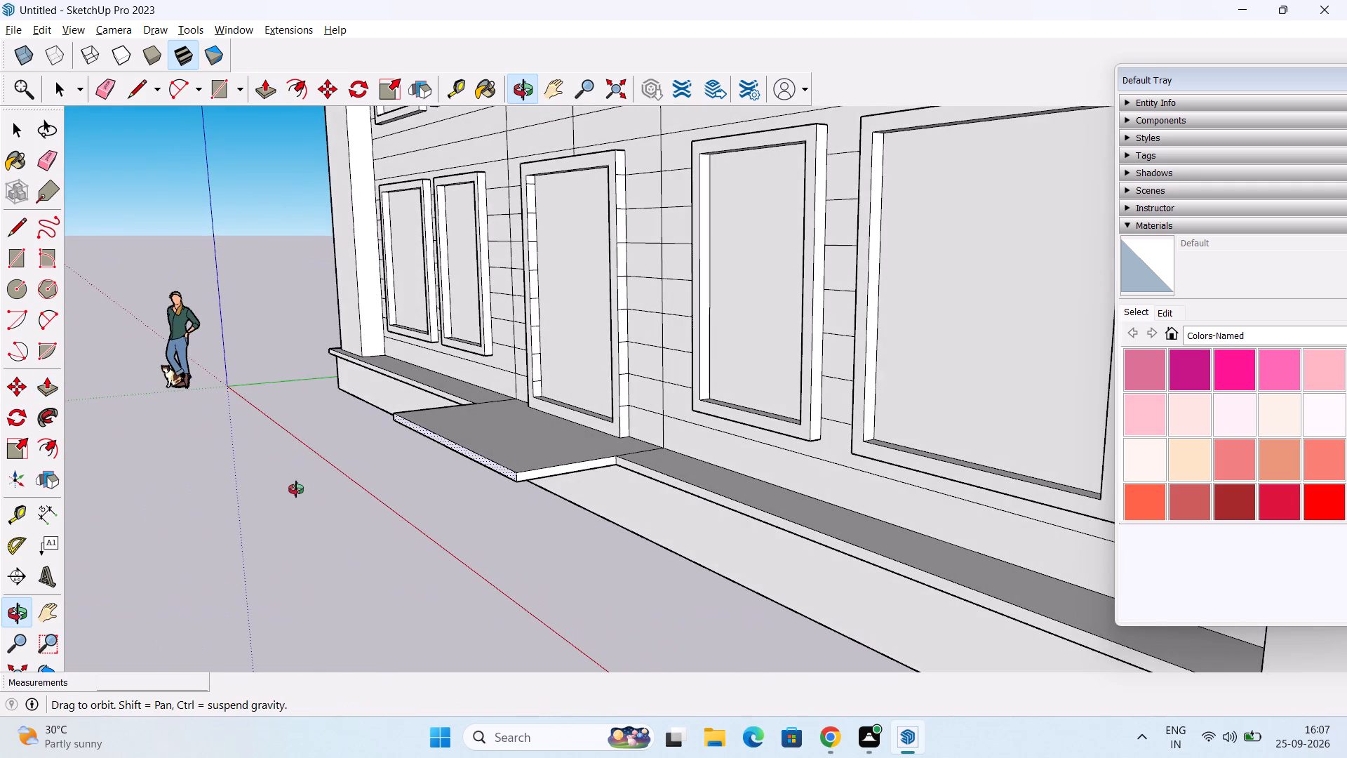
middle_drag(296, 489, 260, 499)
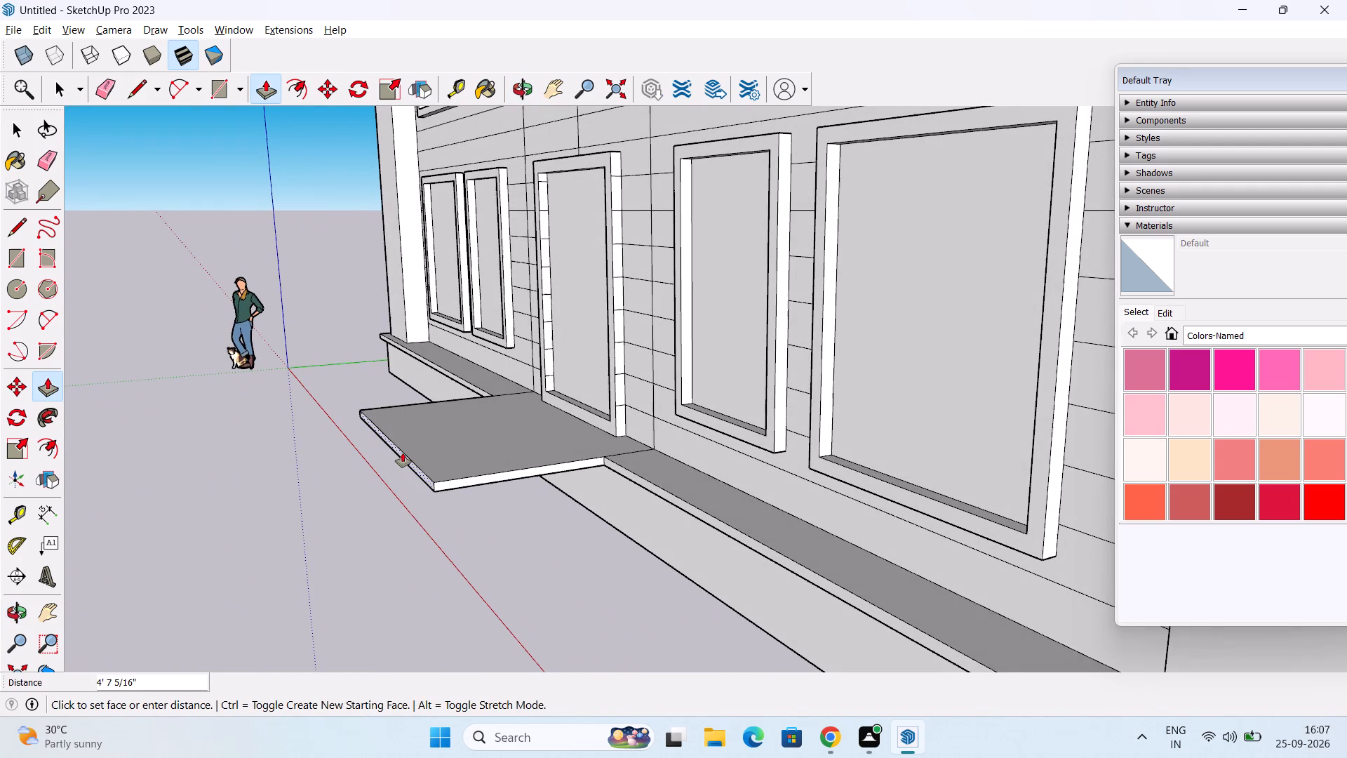
text(3')
key(Return)
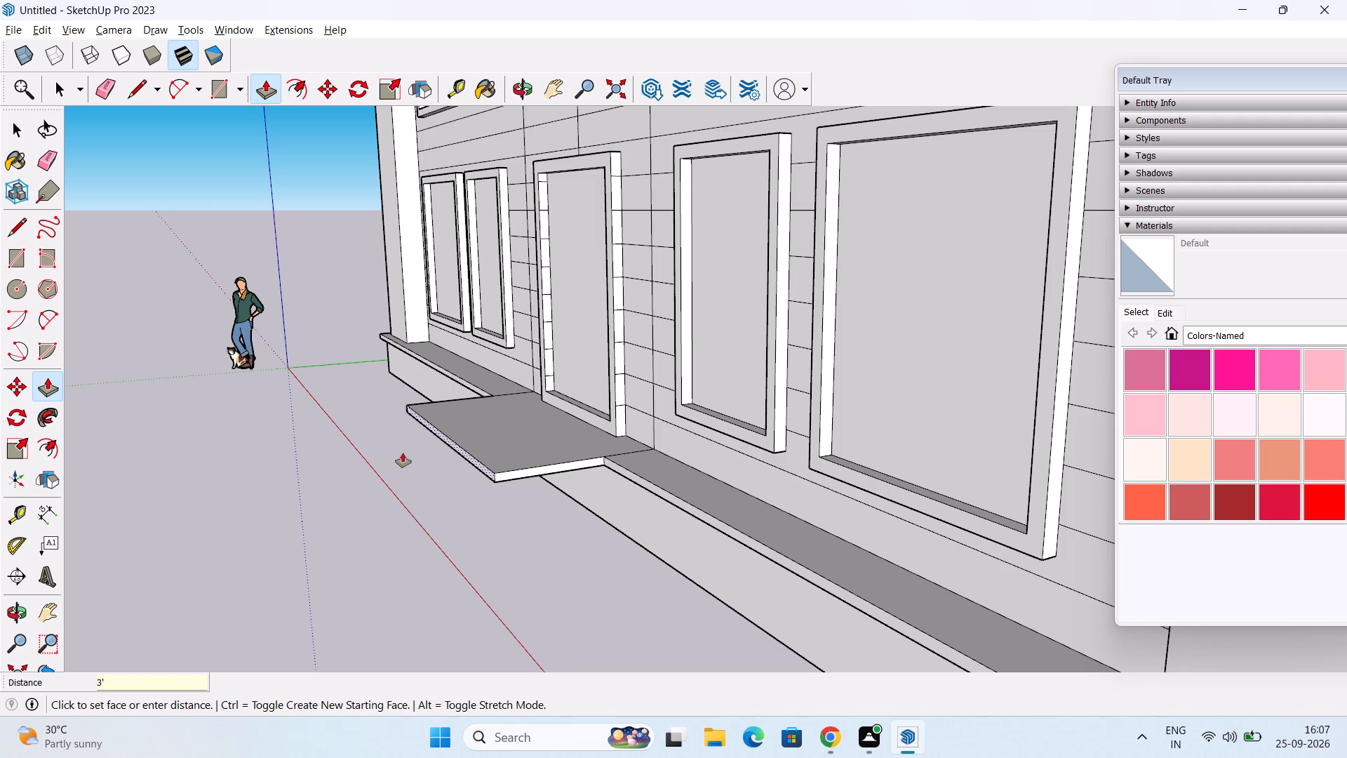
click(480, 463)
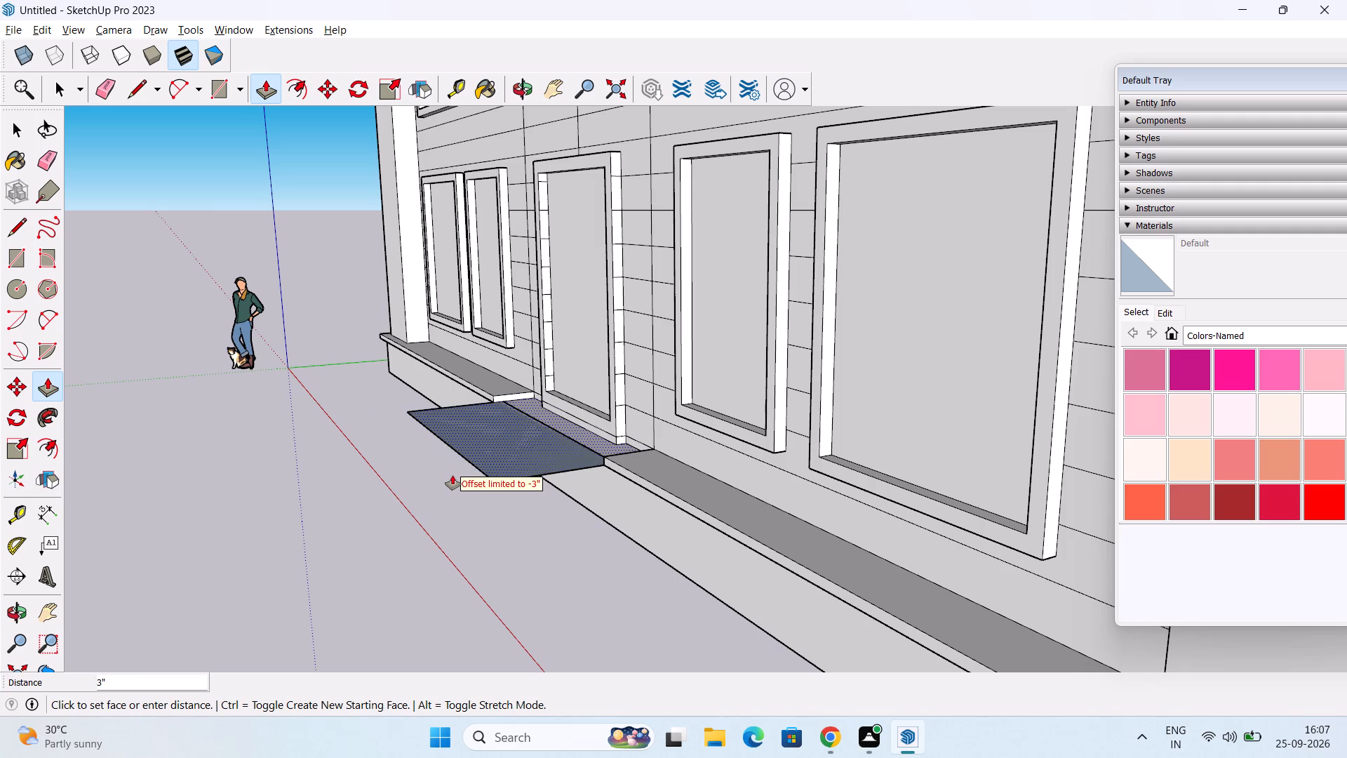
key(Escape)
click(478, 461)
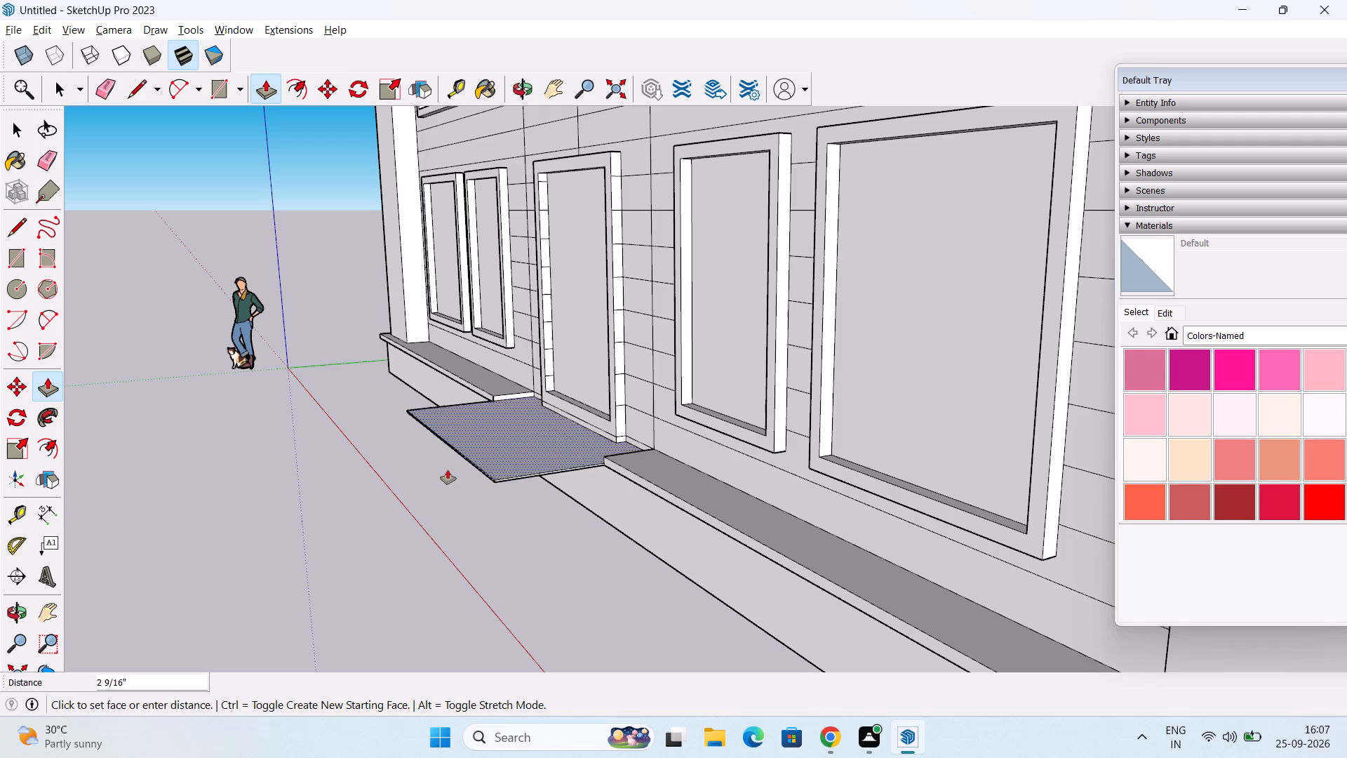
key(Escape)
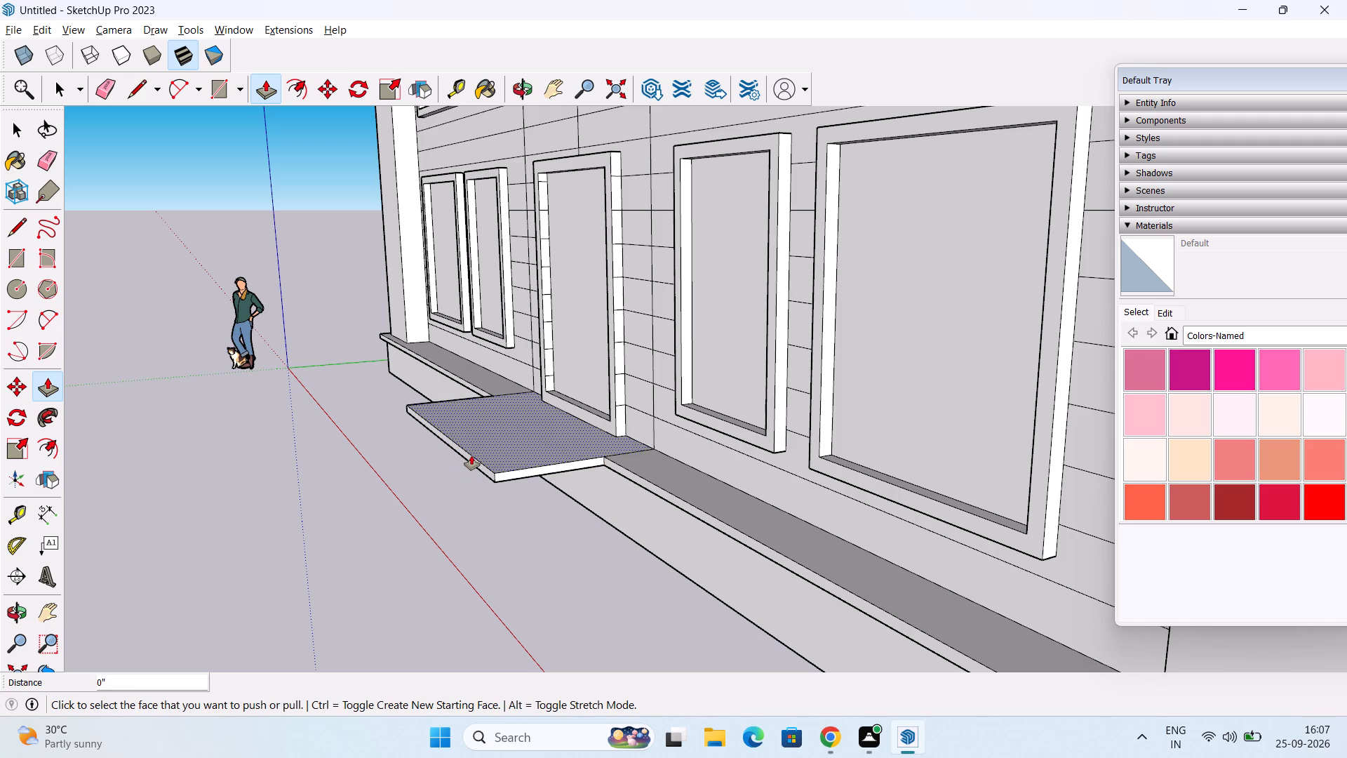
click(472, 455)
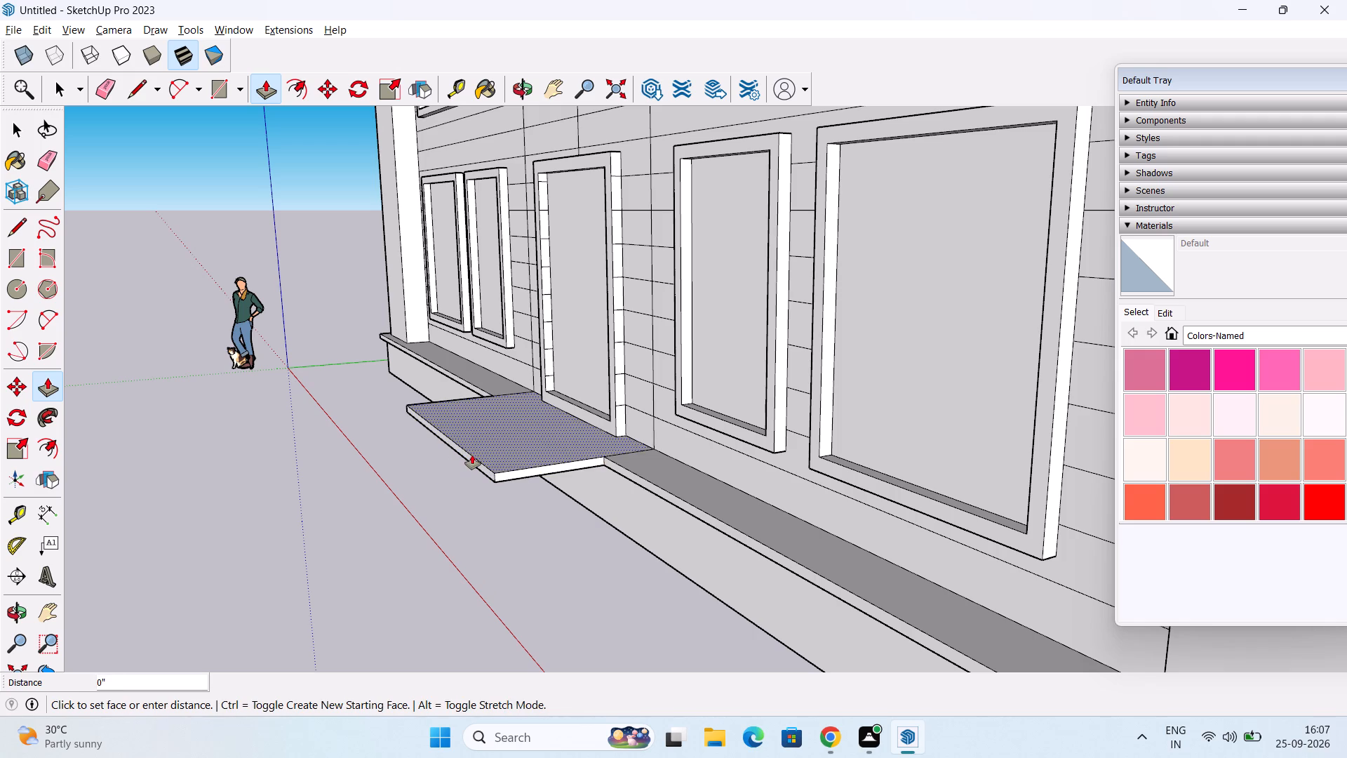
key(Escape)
Push/Pull the entrance landing's front face a further 2' outward.
click(469, 458)
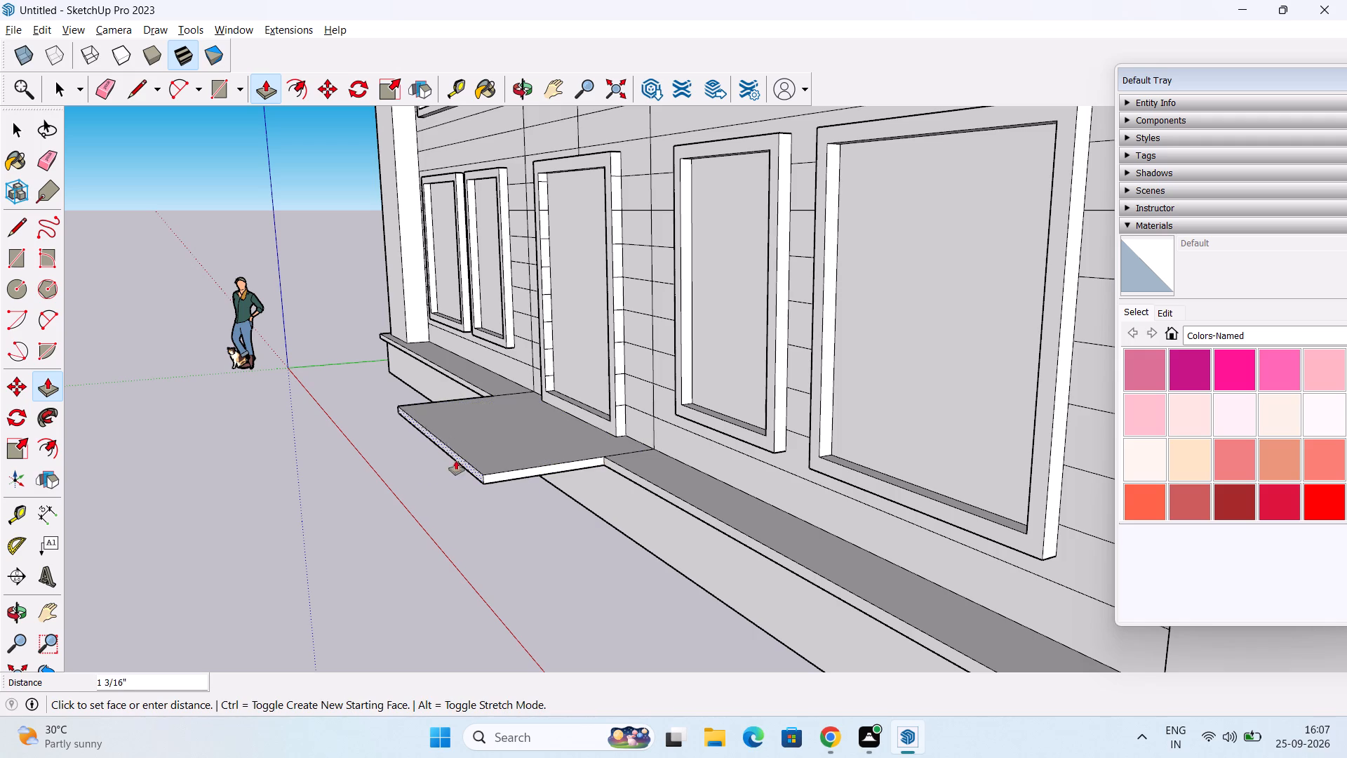
text(2')
key(Return)
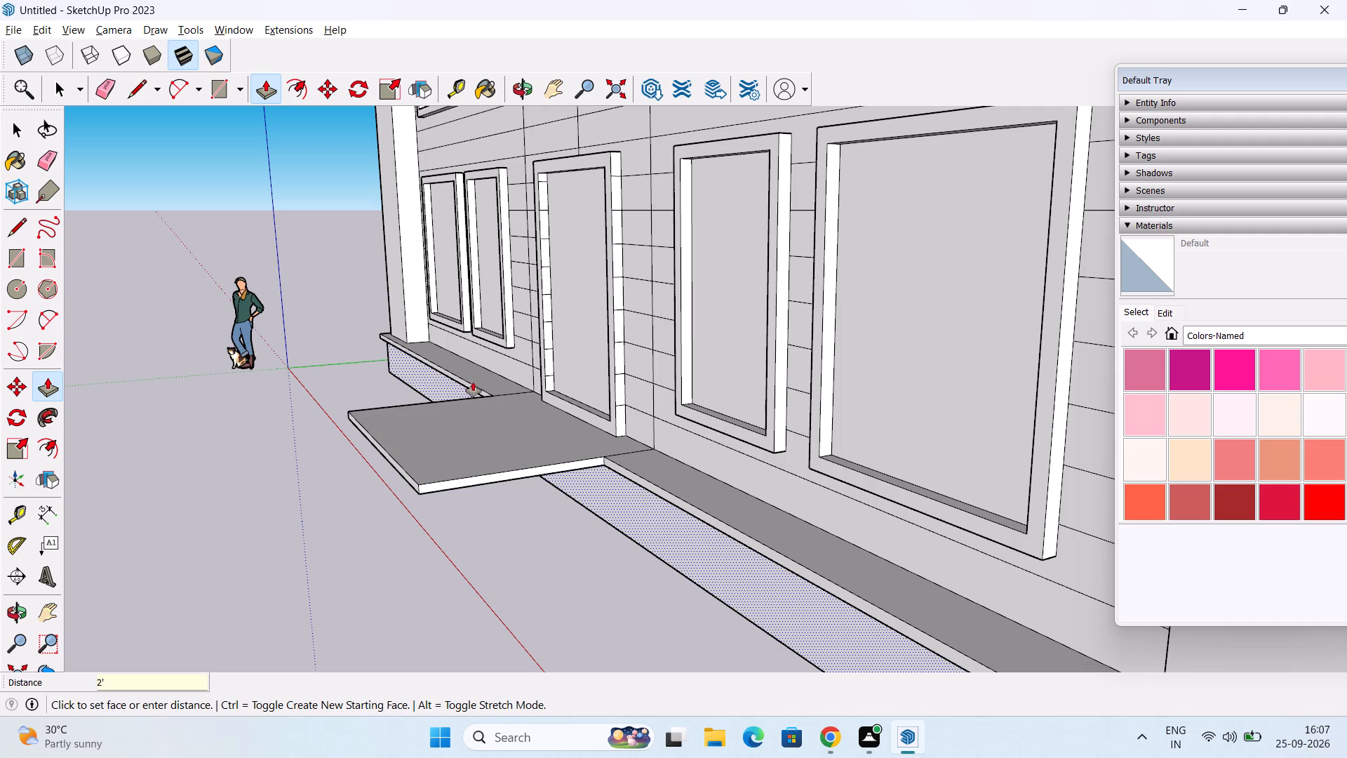
Examine the entrance landing and the building from below, from the side and from the front.
scroll(474, 394, down, 2)
middle_drag(490, 423, 636, 302)
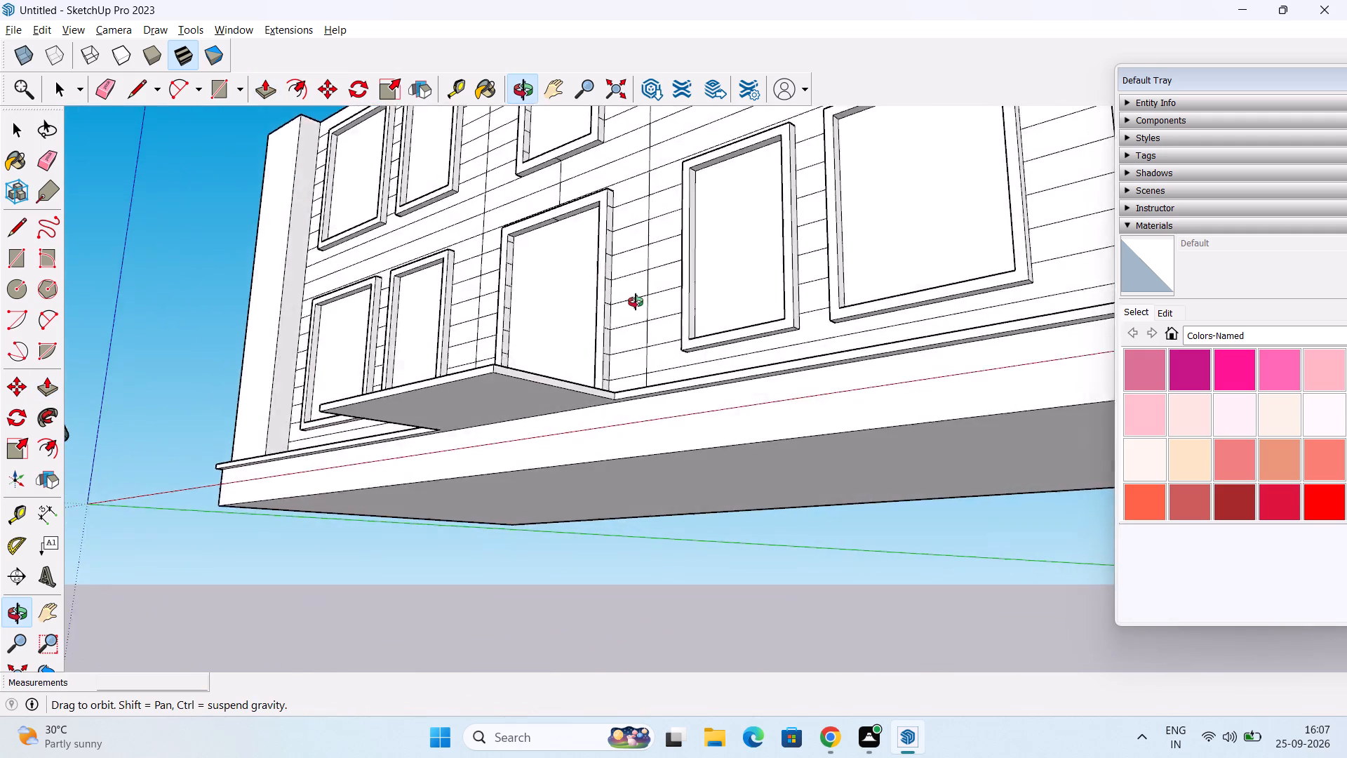
middle_drag(636, 302, 676, 385)
scroll(676, 380, down, 8)
middle_drag(641, 391, 429, 423)
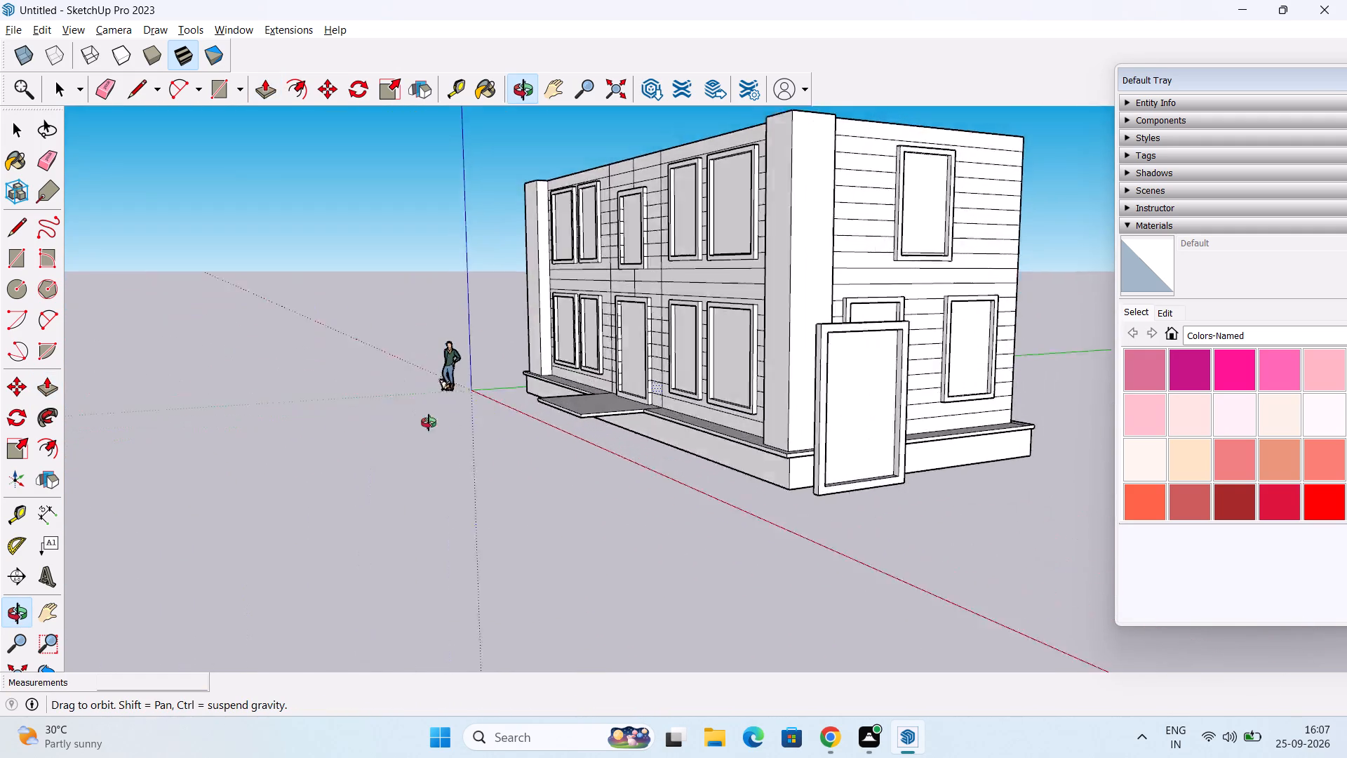
middle_drag(429, 423, 348, 420)
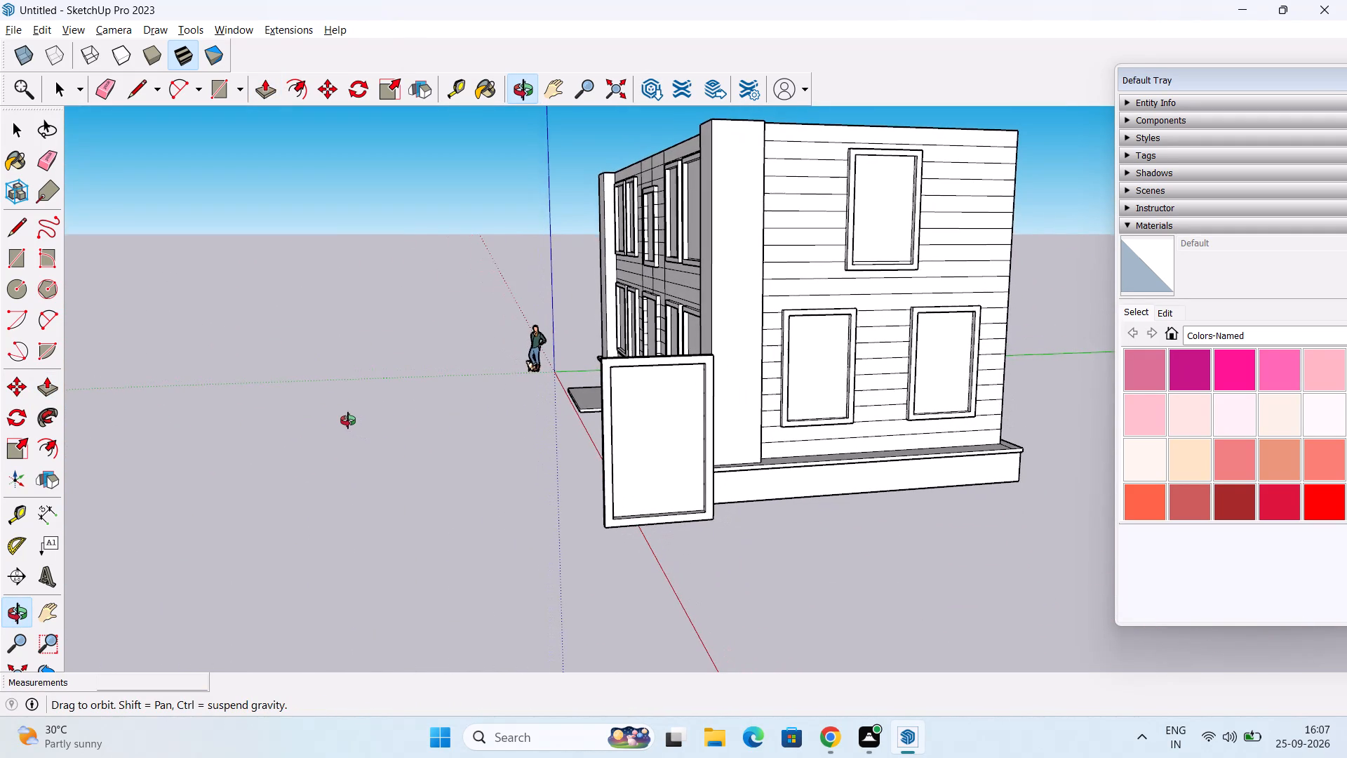
middle_drag(348, 420, 648, 446)
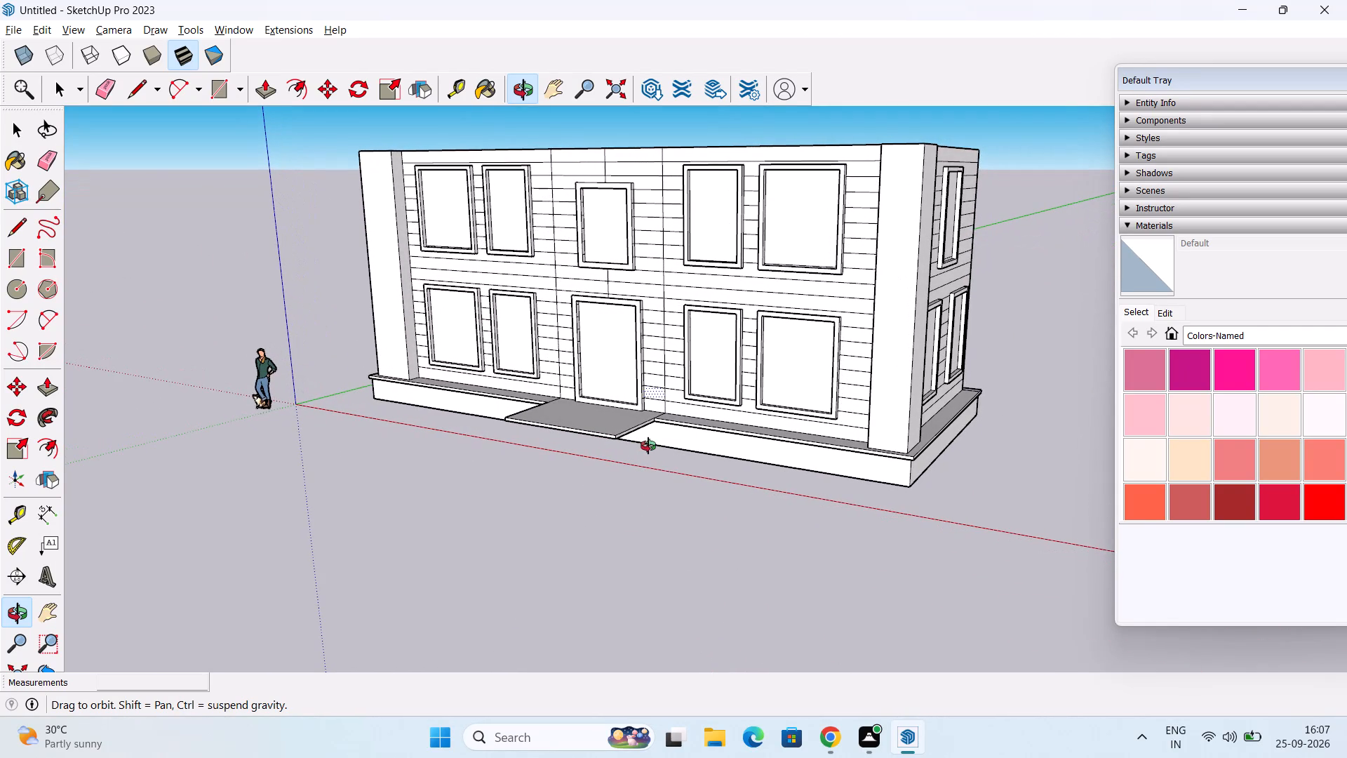
middle_drag(648, 446, 722, 482)
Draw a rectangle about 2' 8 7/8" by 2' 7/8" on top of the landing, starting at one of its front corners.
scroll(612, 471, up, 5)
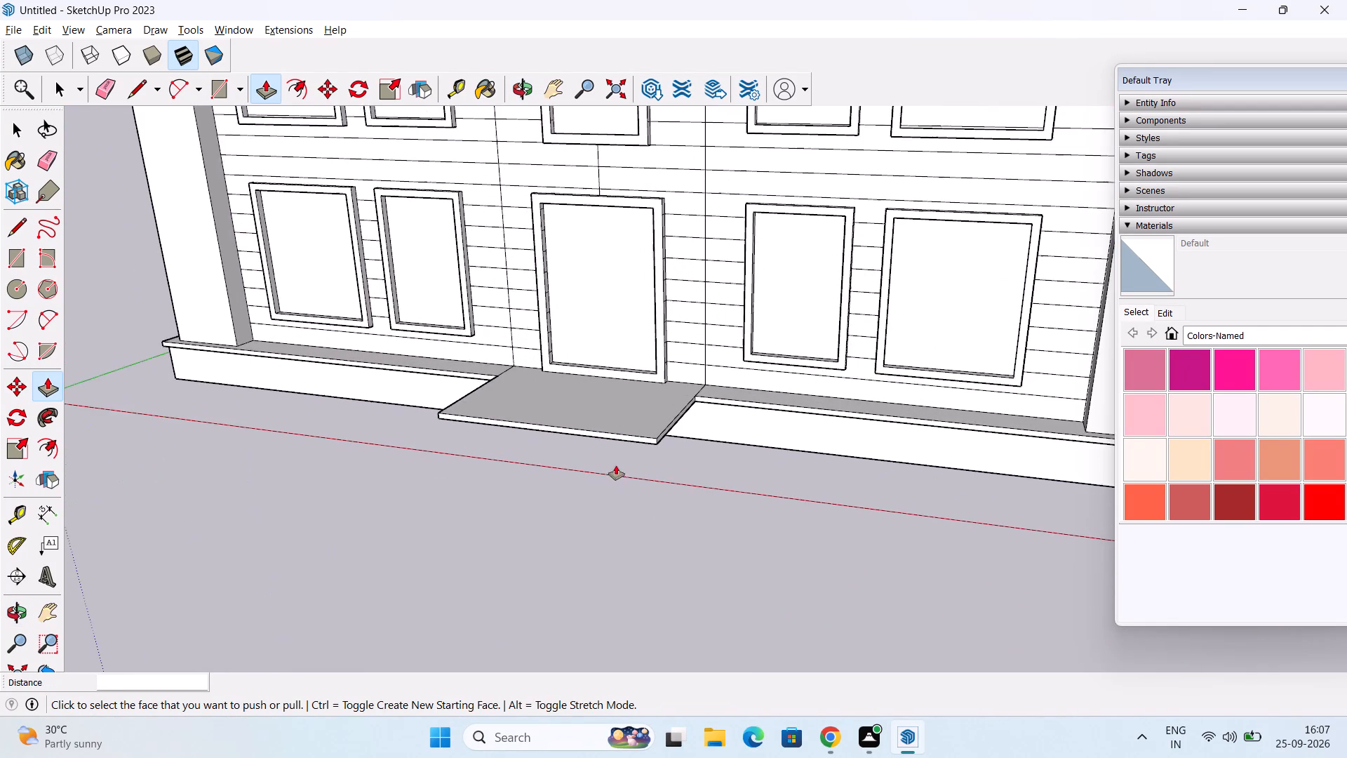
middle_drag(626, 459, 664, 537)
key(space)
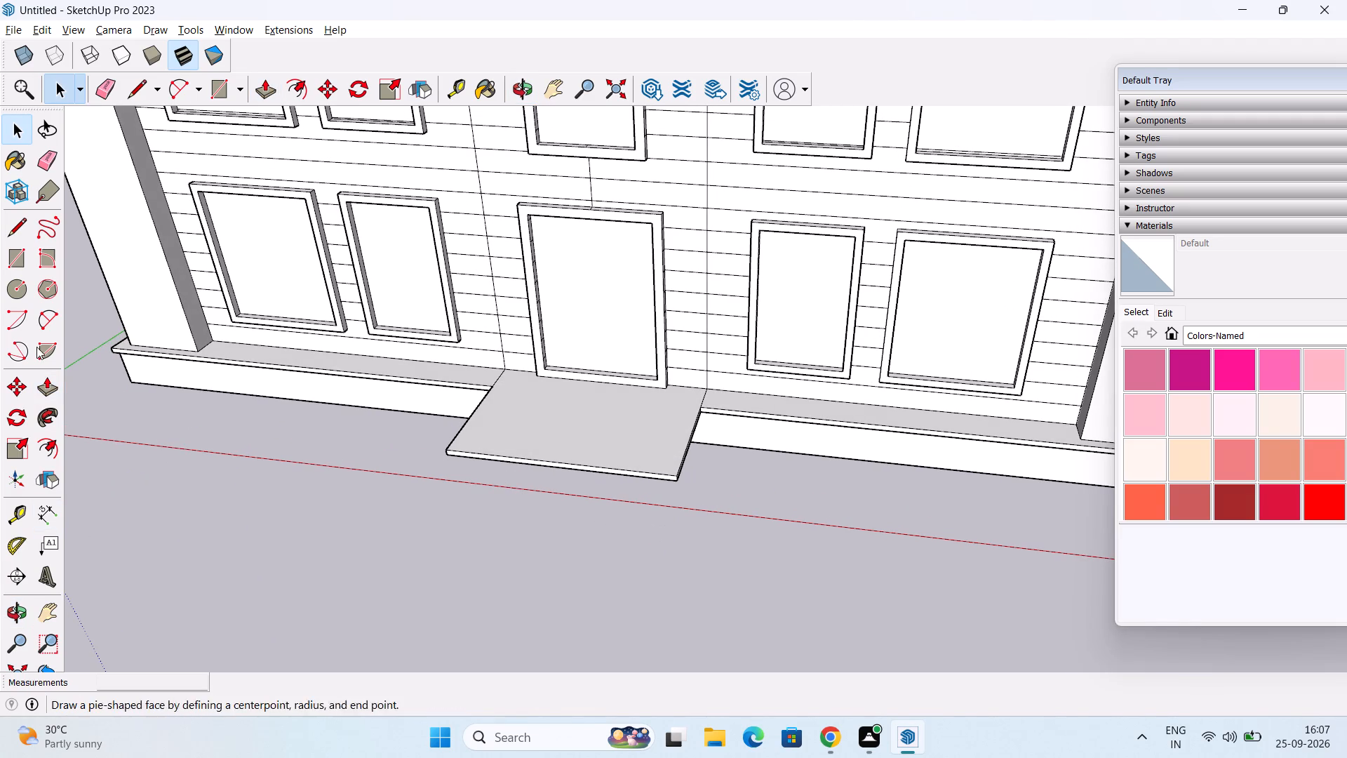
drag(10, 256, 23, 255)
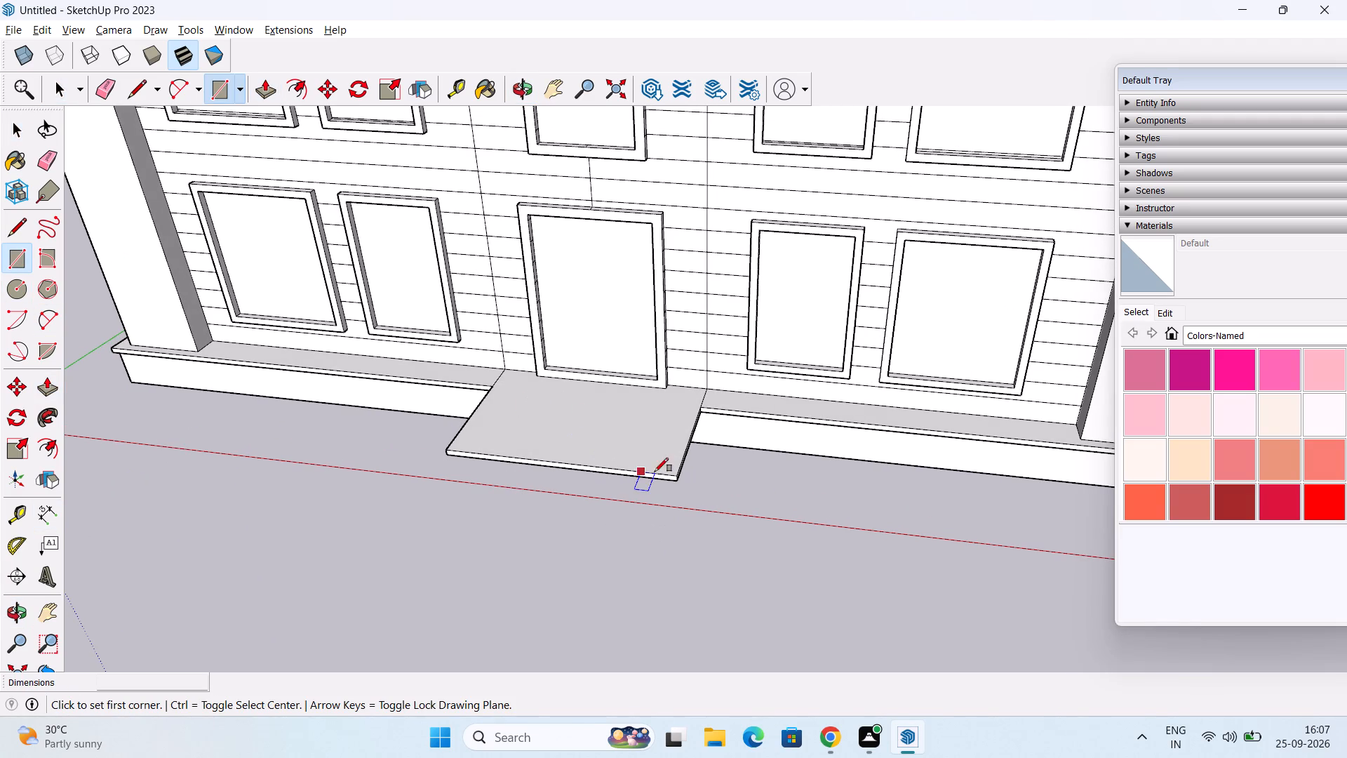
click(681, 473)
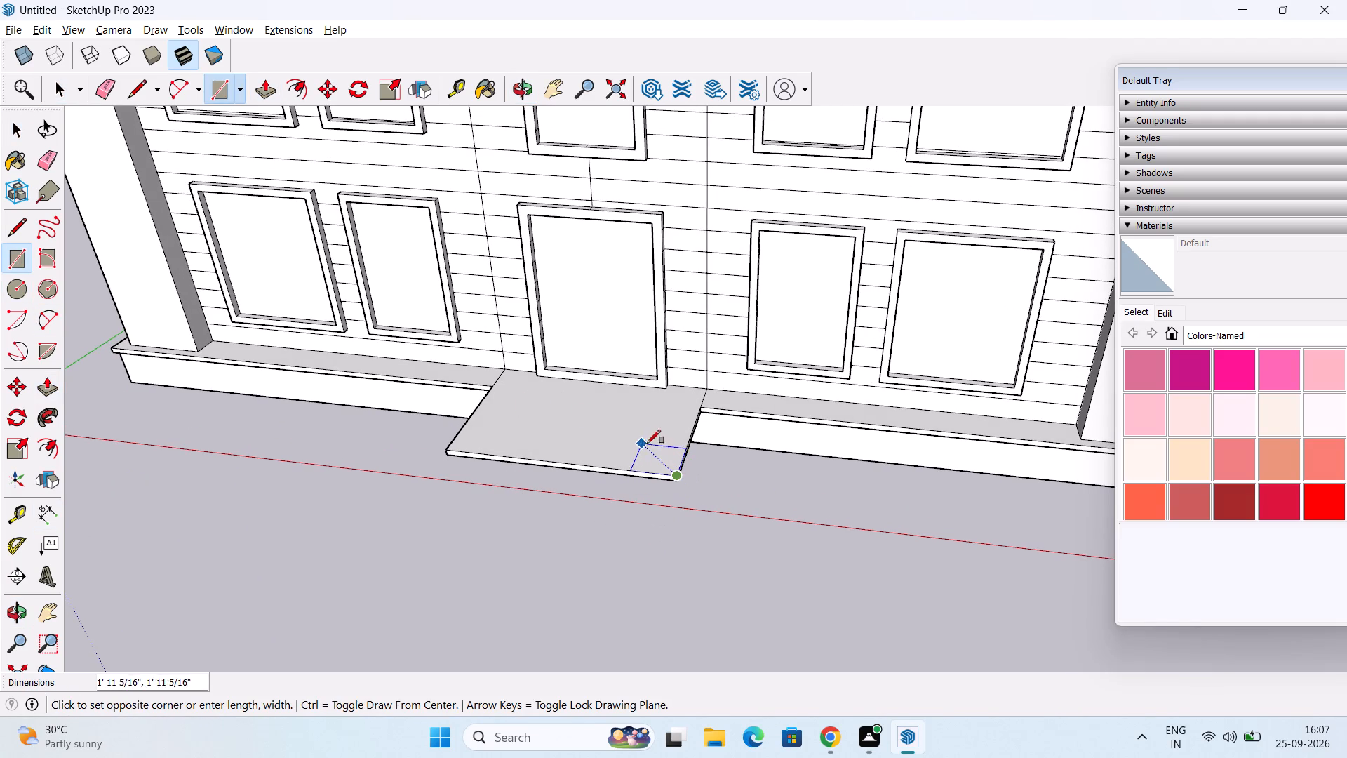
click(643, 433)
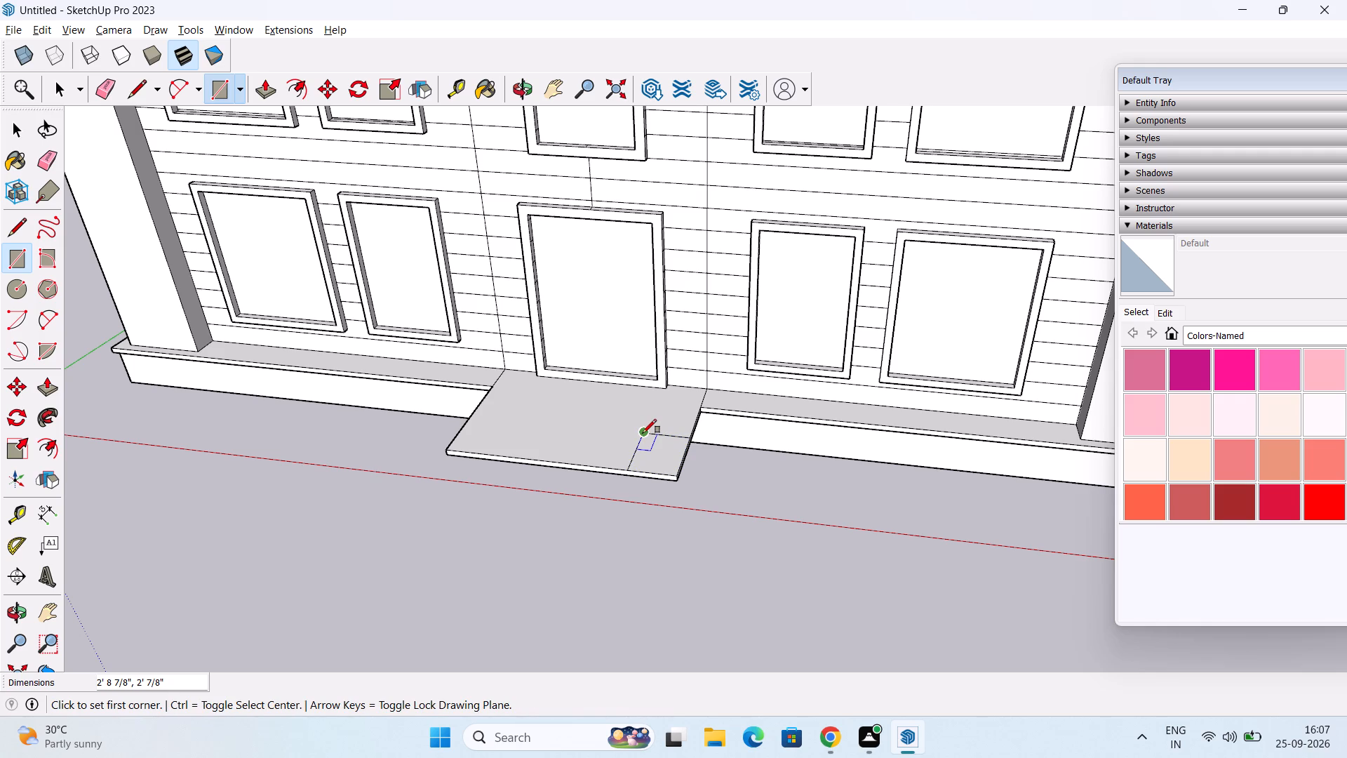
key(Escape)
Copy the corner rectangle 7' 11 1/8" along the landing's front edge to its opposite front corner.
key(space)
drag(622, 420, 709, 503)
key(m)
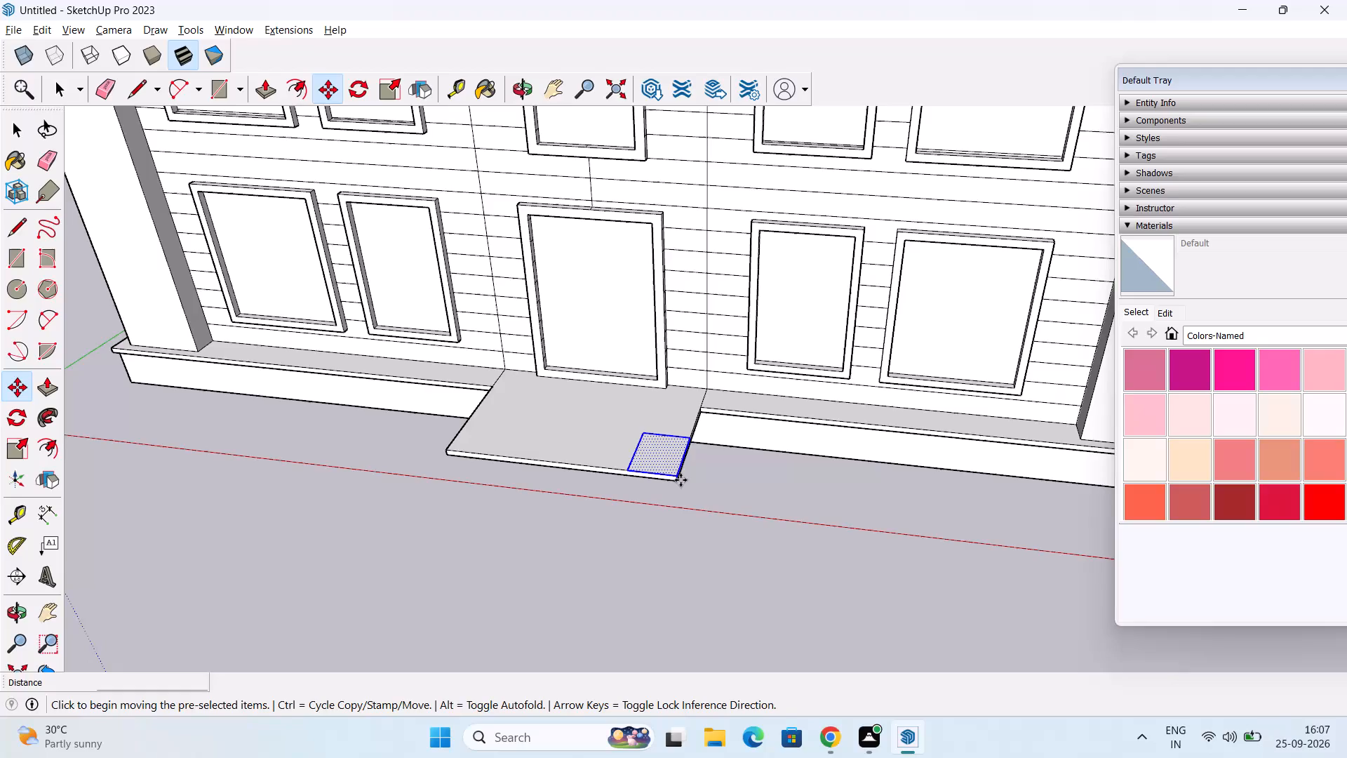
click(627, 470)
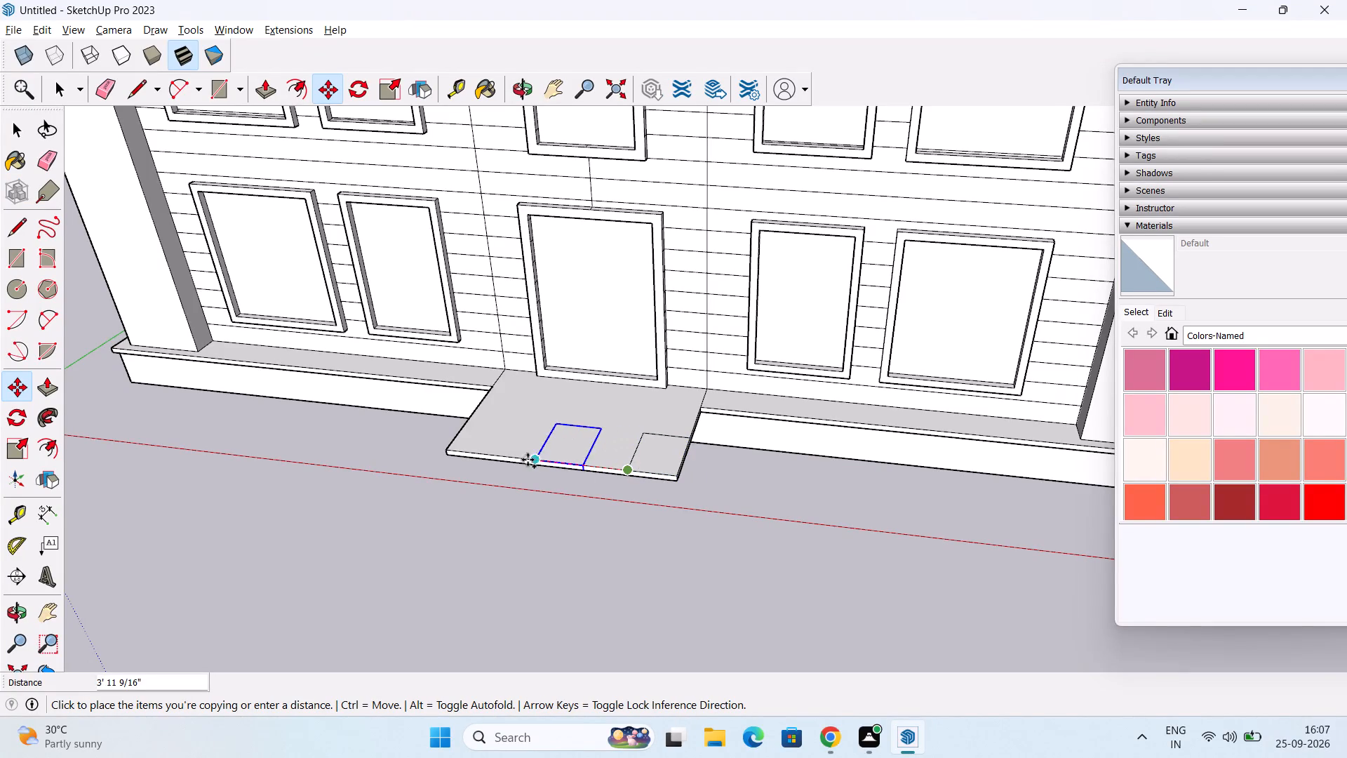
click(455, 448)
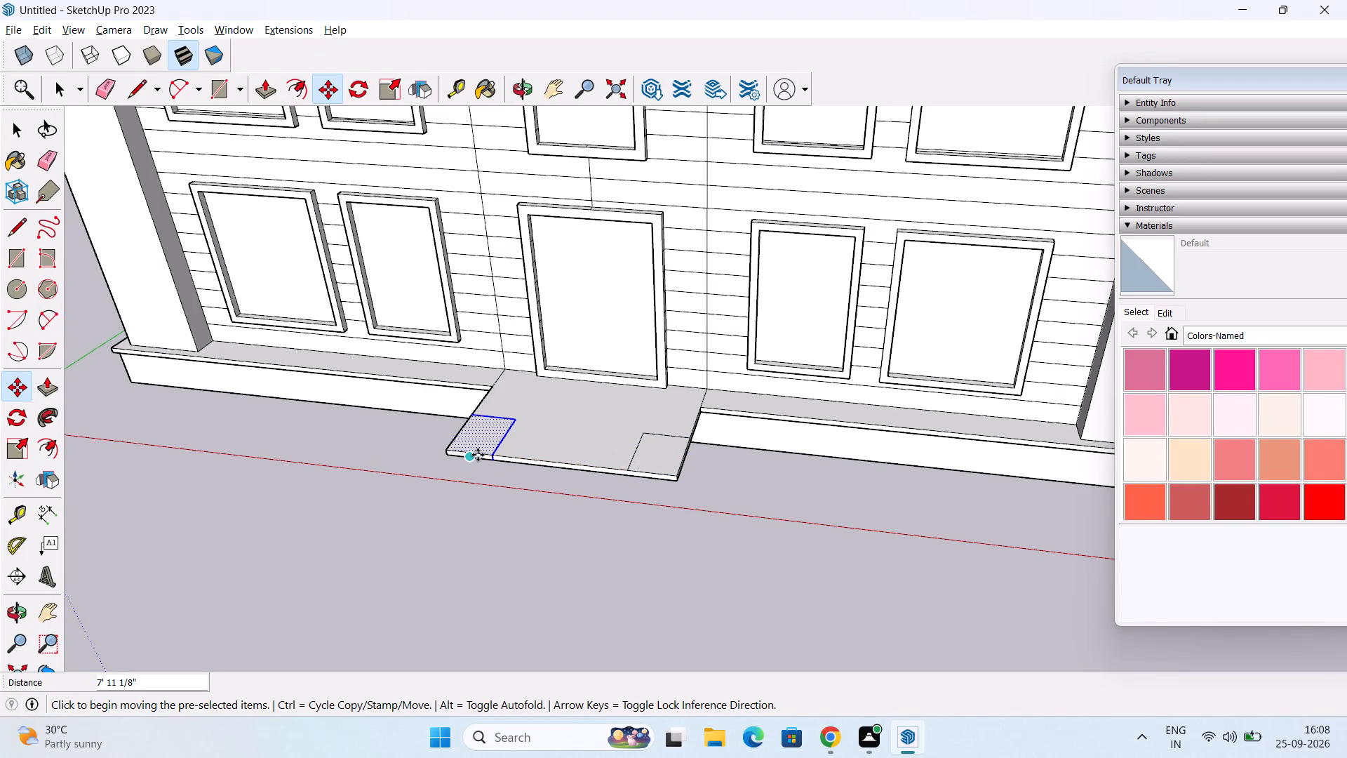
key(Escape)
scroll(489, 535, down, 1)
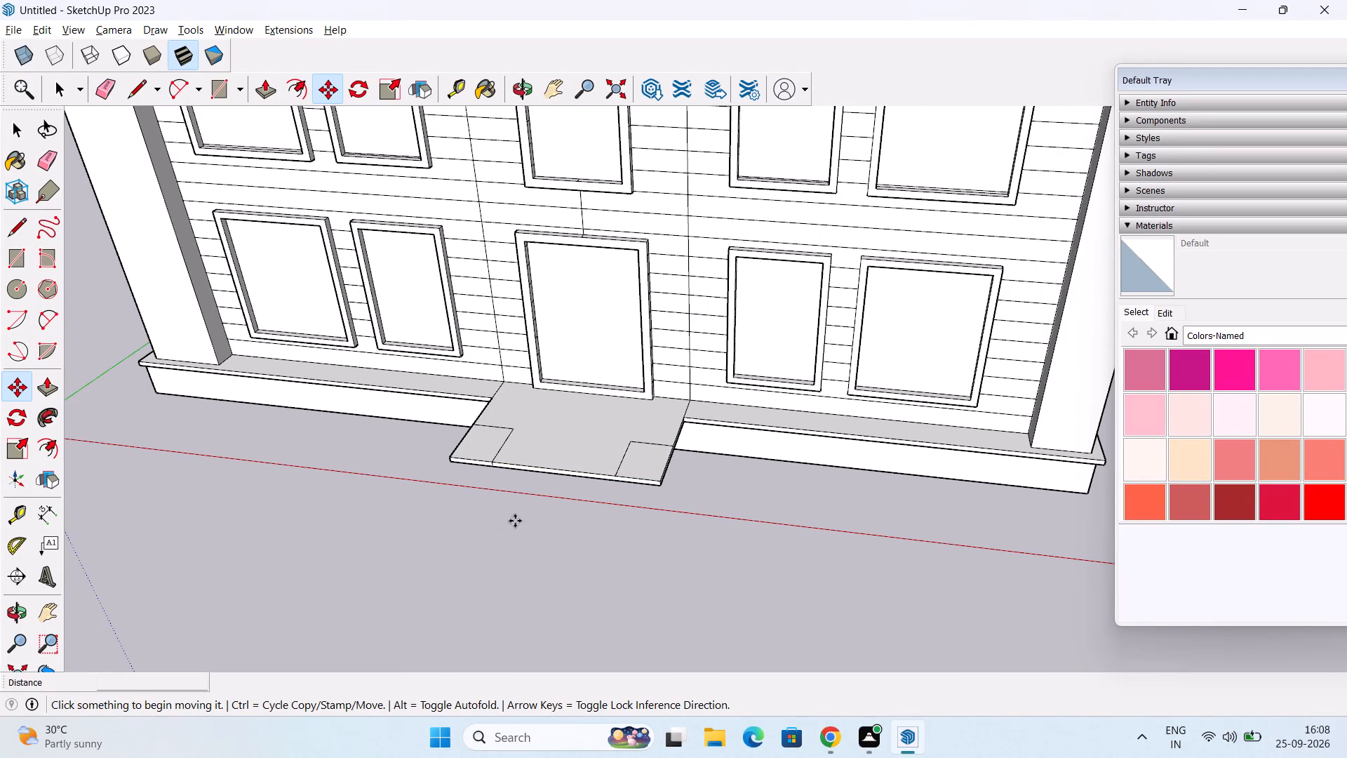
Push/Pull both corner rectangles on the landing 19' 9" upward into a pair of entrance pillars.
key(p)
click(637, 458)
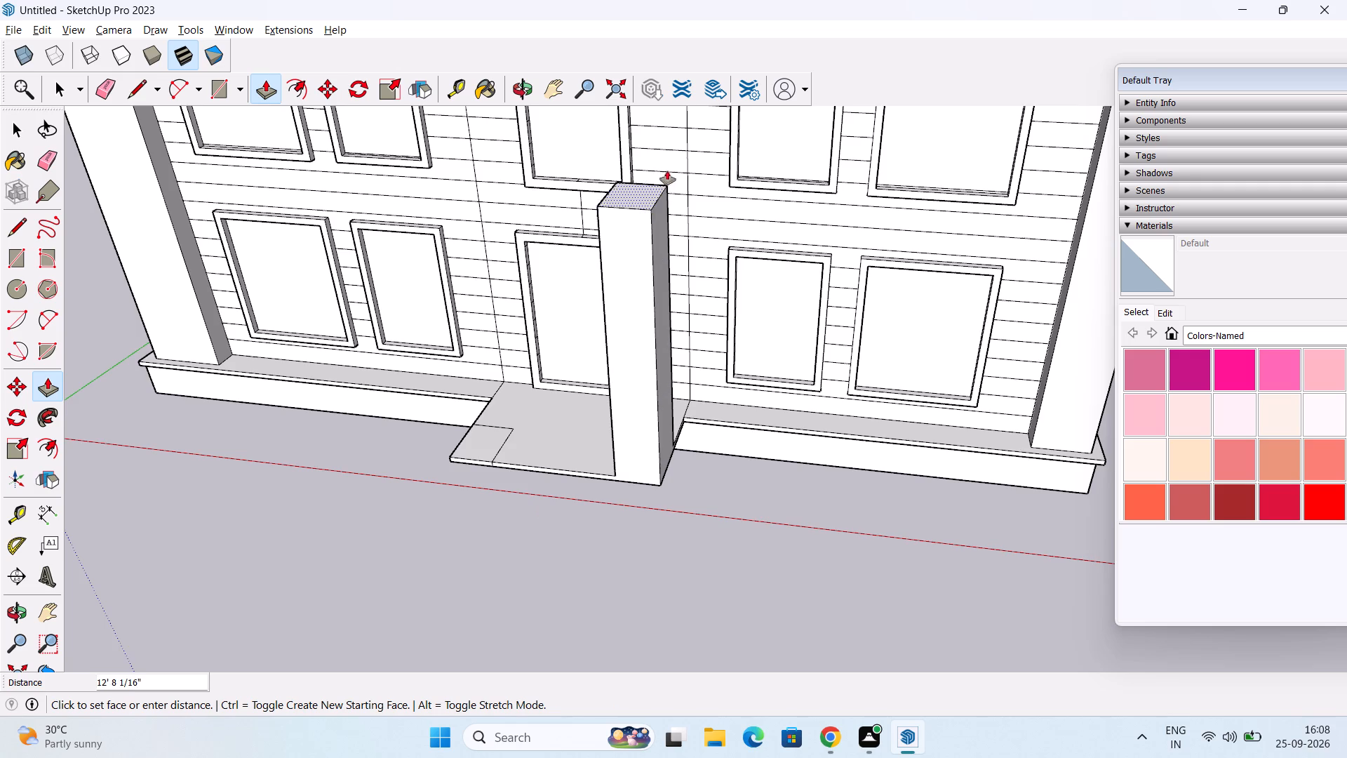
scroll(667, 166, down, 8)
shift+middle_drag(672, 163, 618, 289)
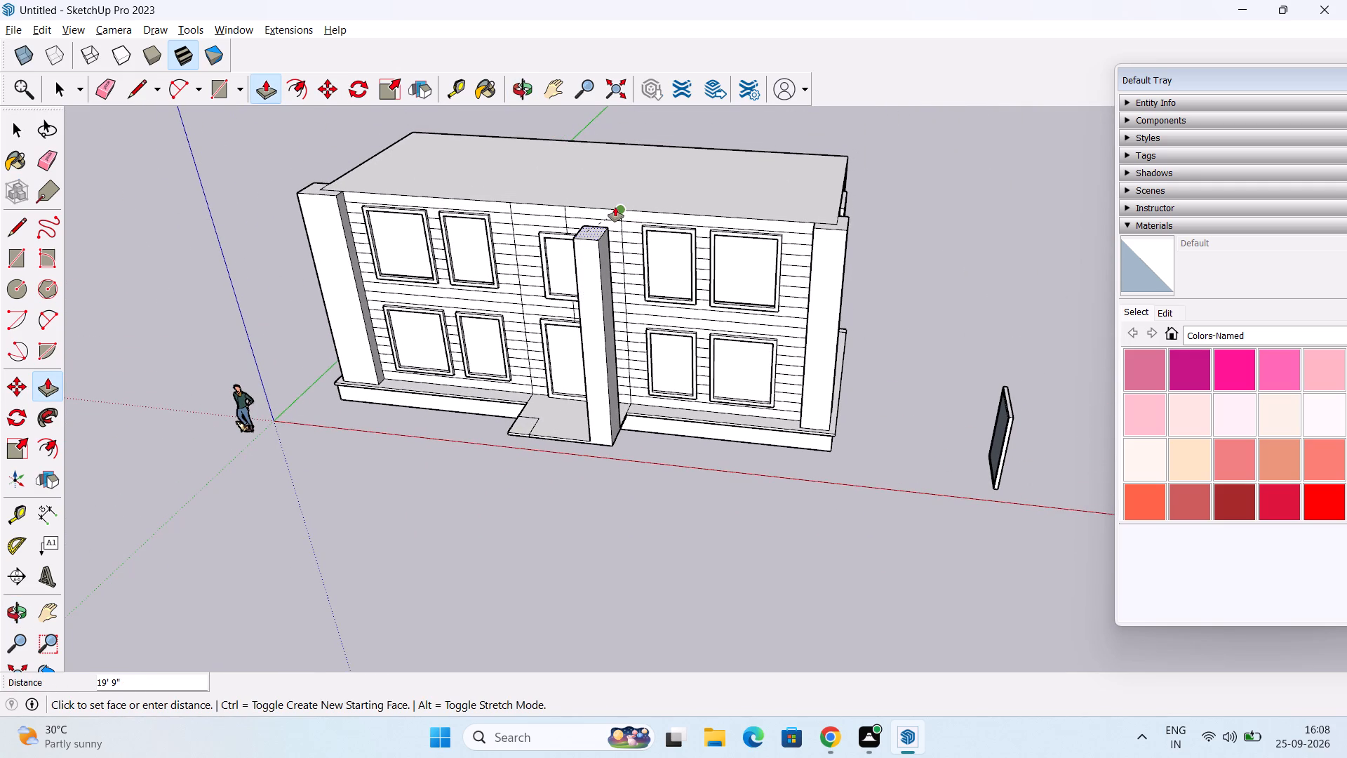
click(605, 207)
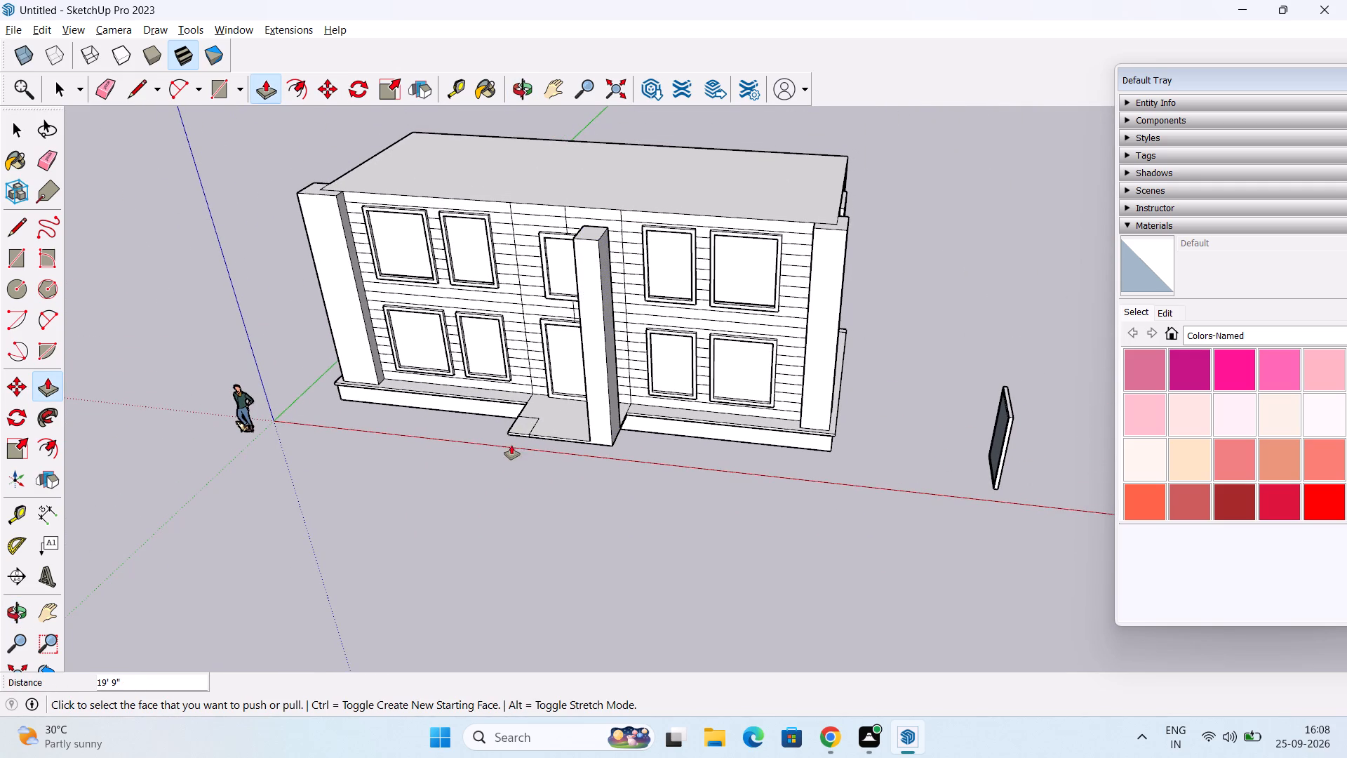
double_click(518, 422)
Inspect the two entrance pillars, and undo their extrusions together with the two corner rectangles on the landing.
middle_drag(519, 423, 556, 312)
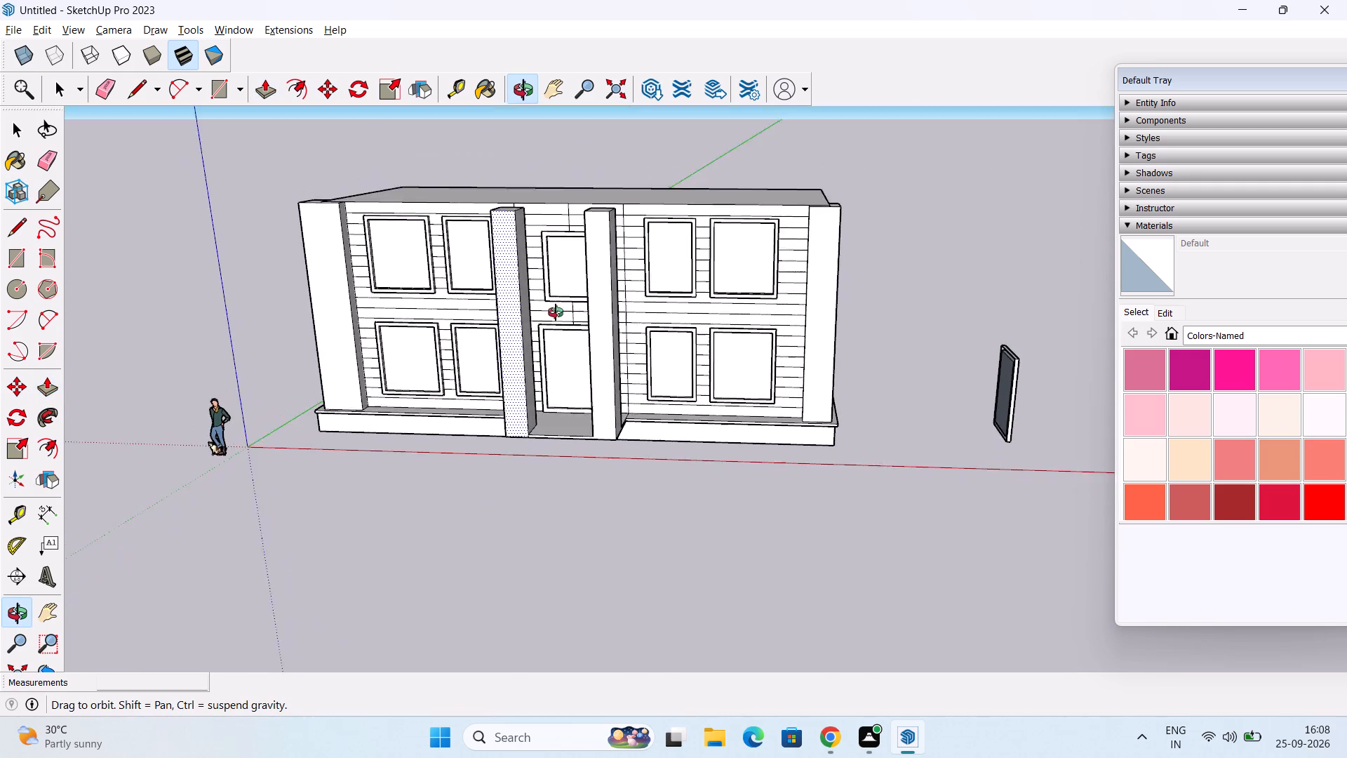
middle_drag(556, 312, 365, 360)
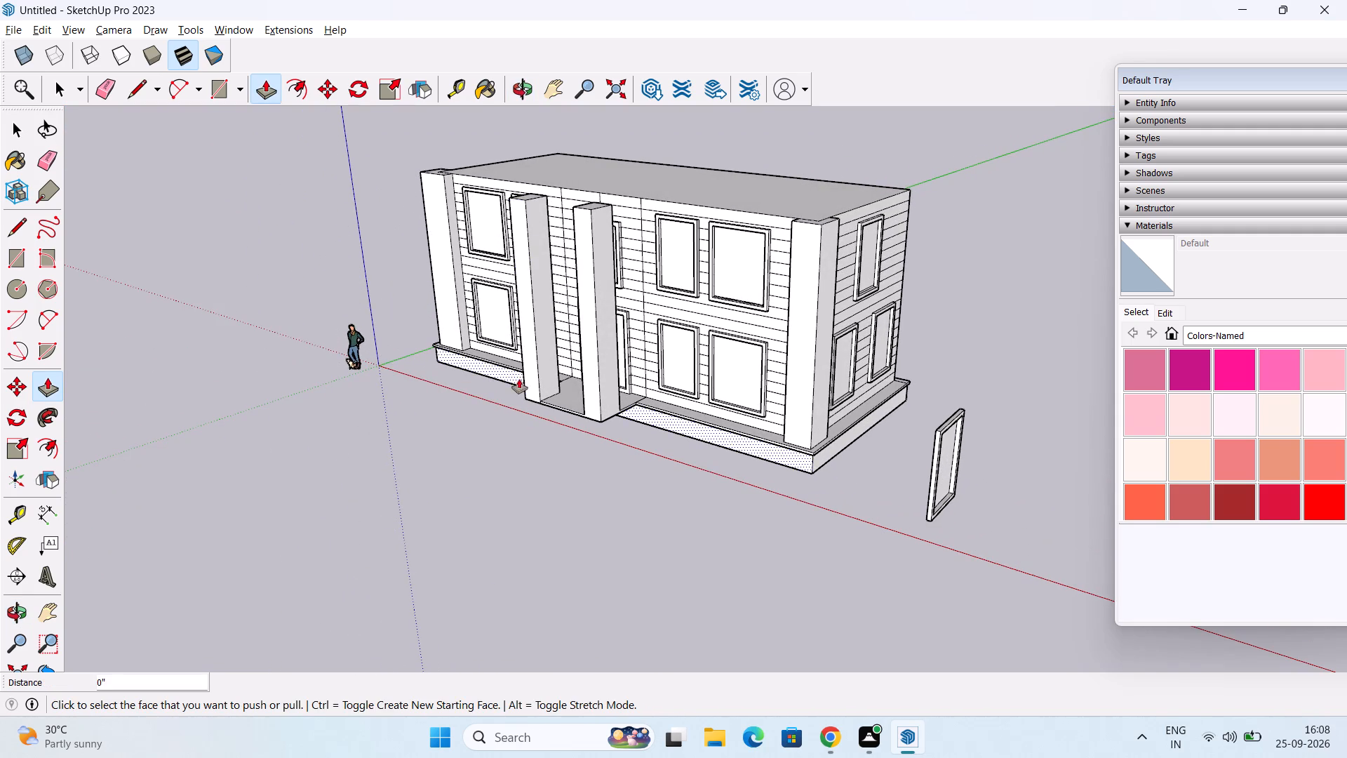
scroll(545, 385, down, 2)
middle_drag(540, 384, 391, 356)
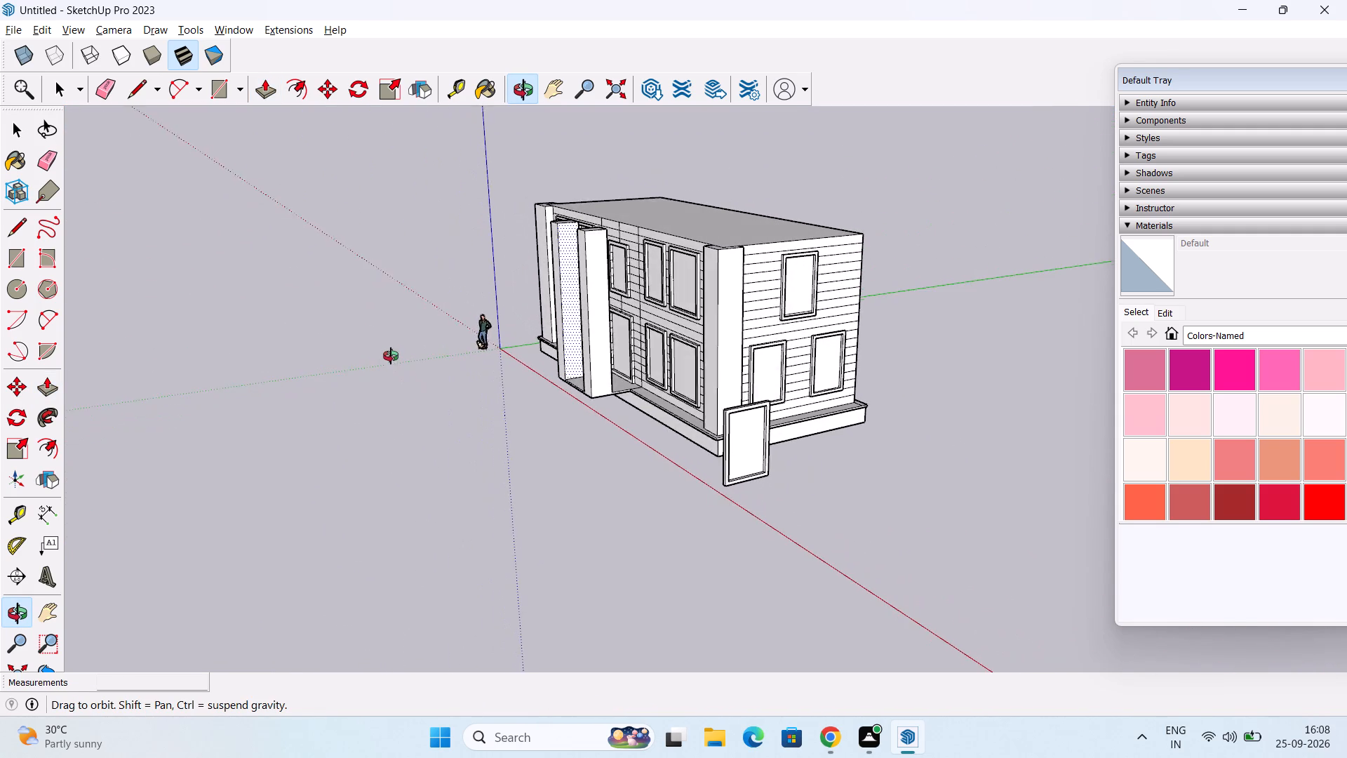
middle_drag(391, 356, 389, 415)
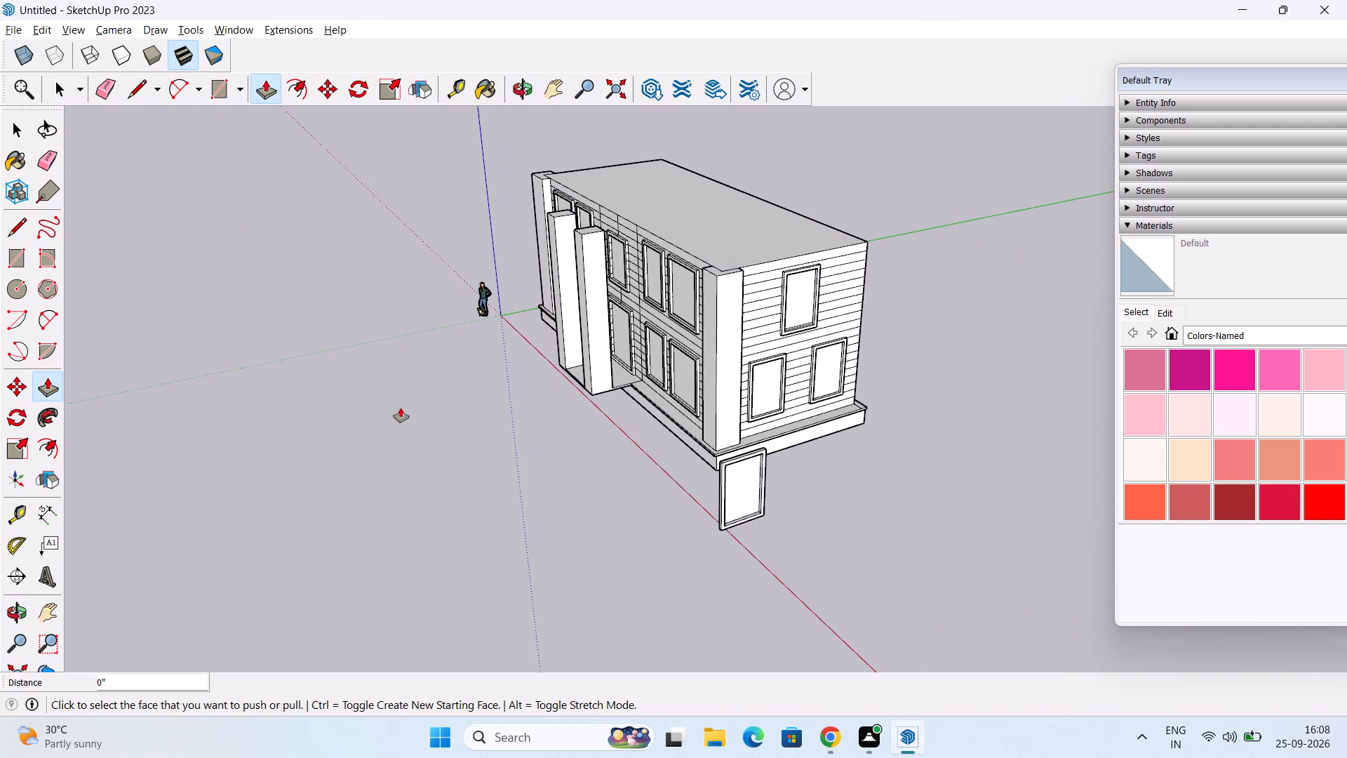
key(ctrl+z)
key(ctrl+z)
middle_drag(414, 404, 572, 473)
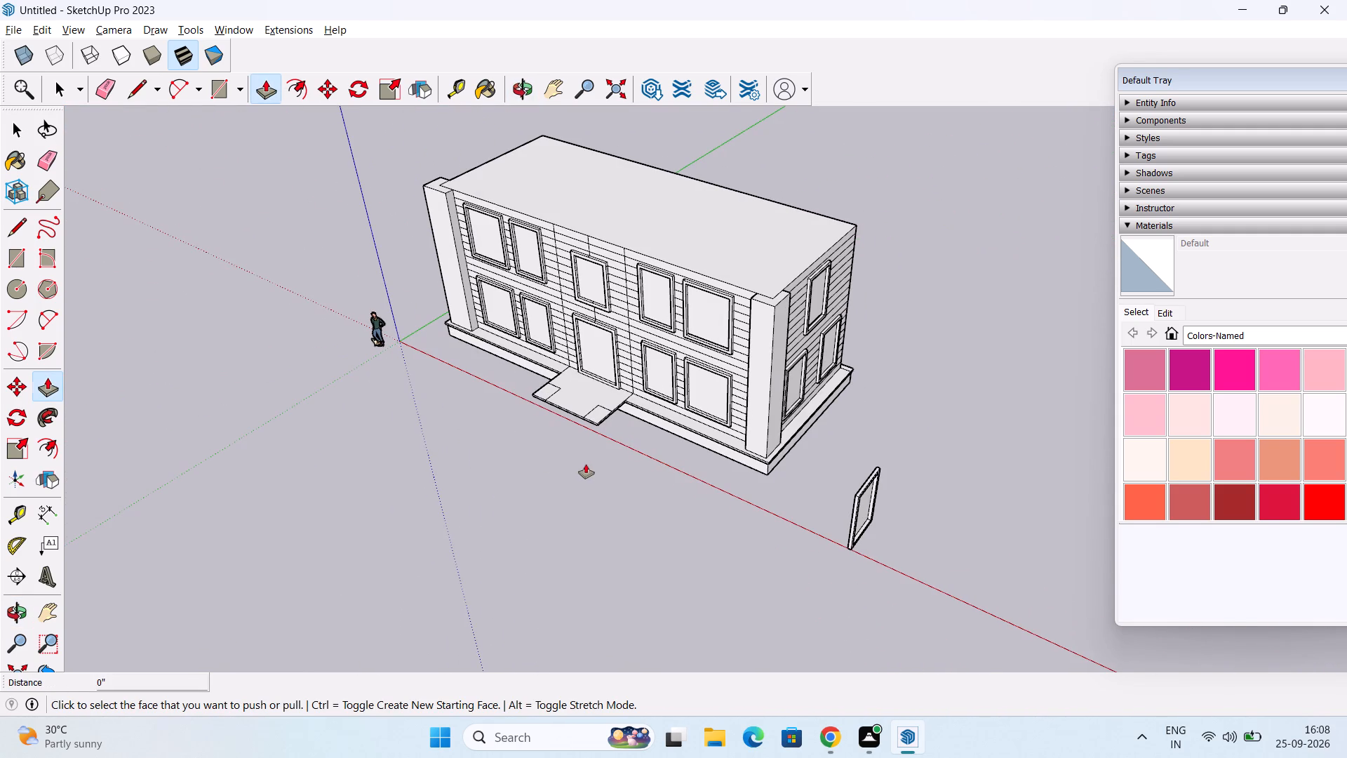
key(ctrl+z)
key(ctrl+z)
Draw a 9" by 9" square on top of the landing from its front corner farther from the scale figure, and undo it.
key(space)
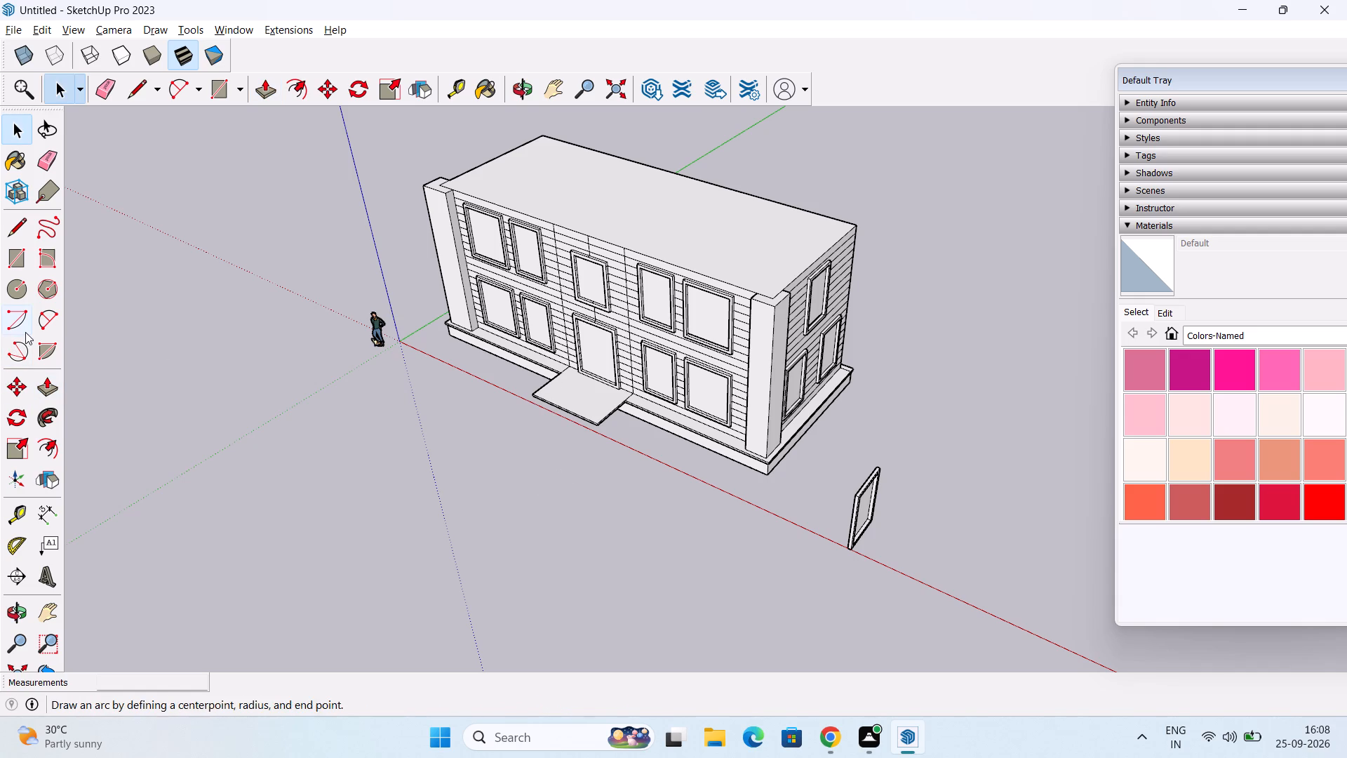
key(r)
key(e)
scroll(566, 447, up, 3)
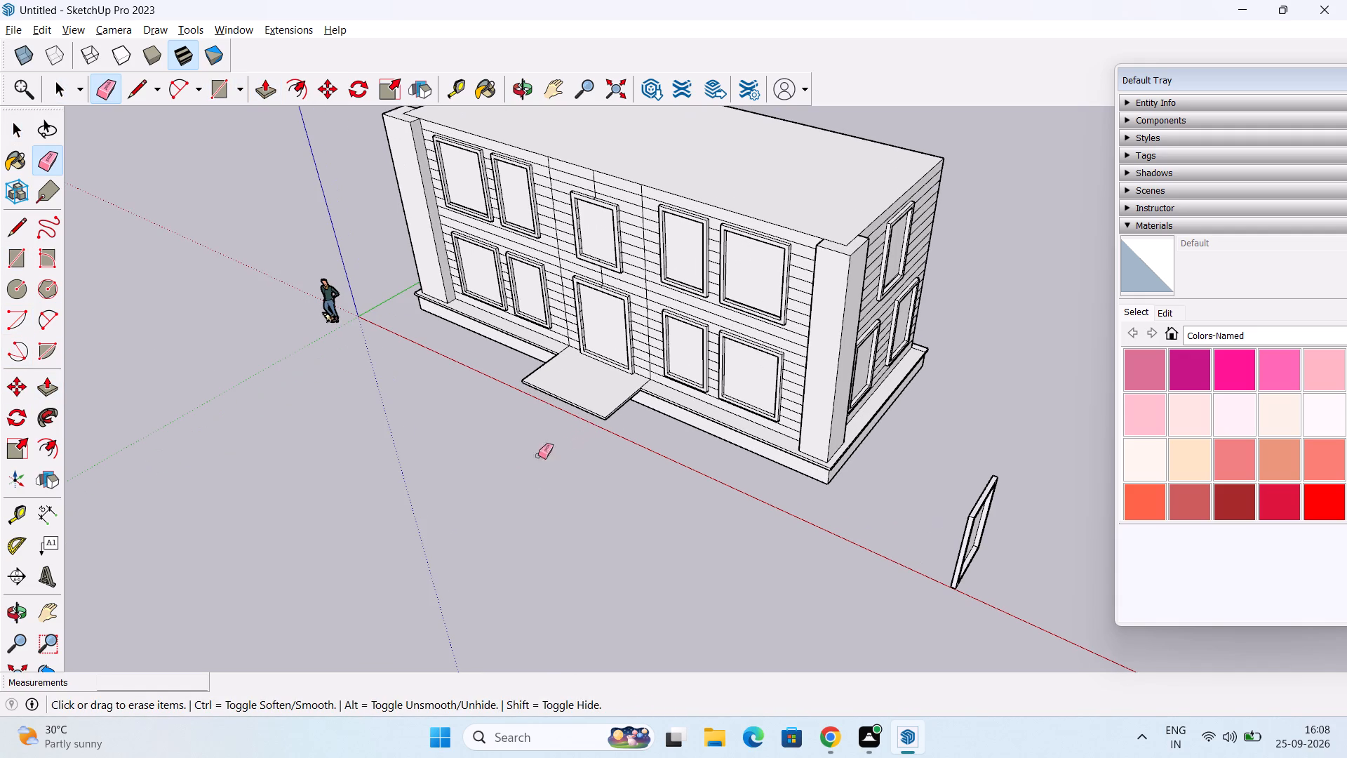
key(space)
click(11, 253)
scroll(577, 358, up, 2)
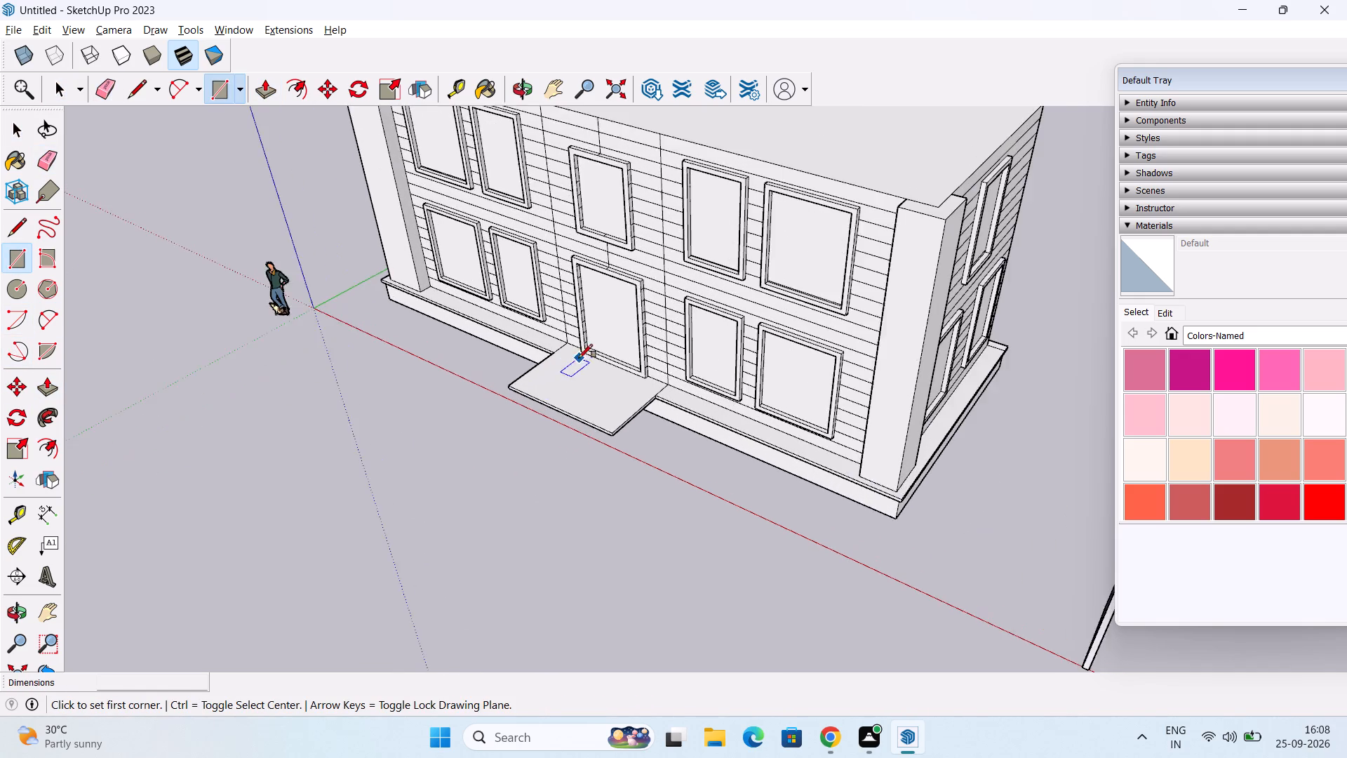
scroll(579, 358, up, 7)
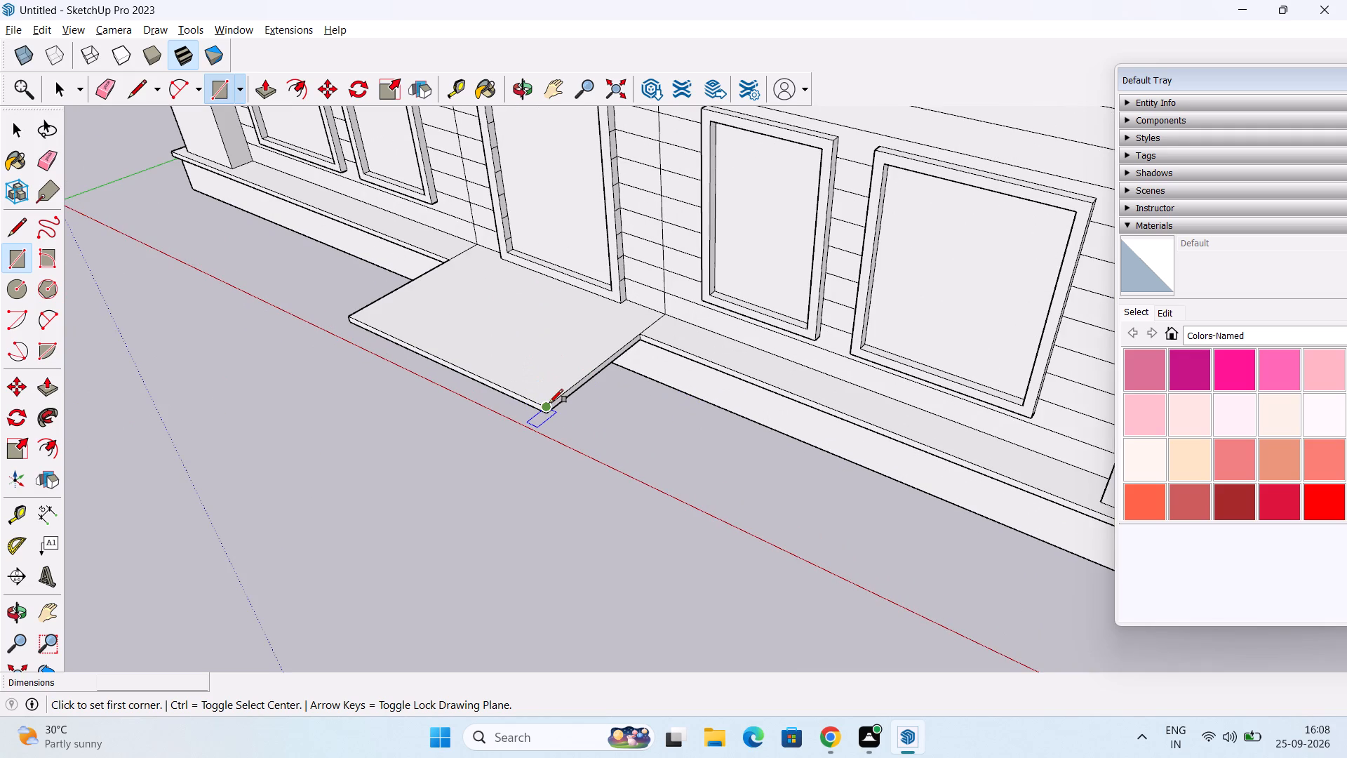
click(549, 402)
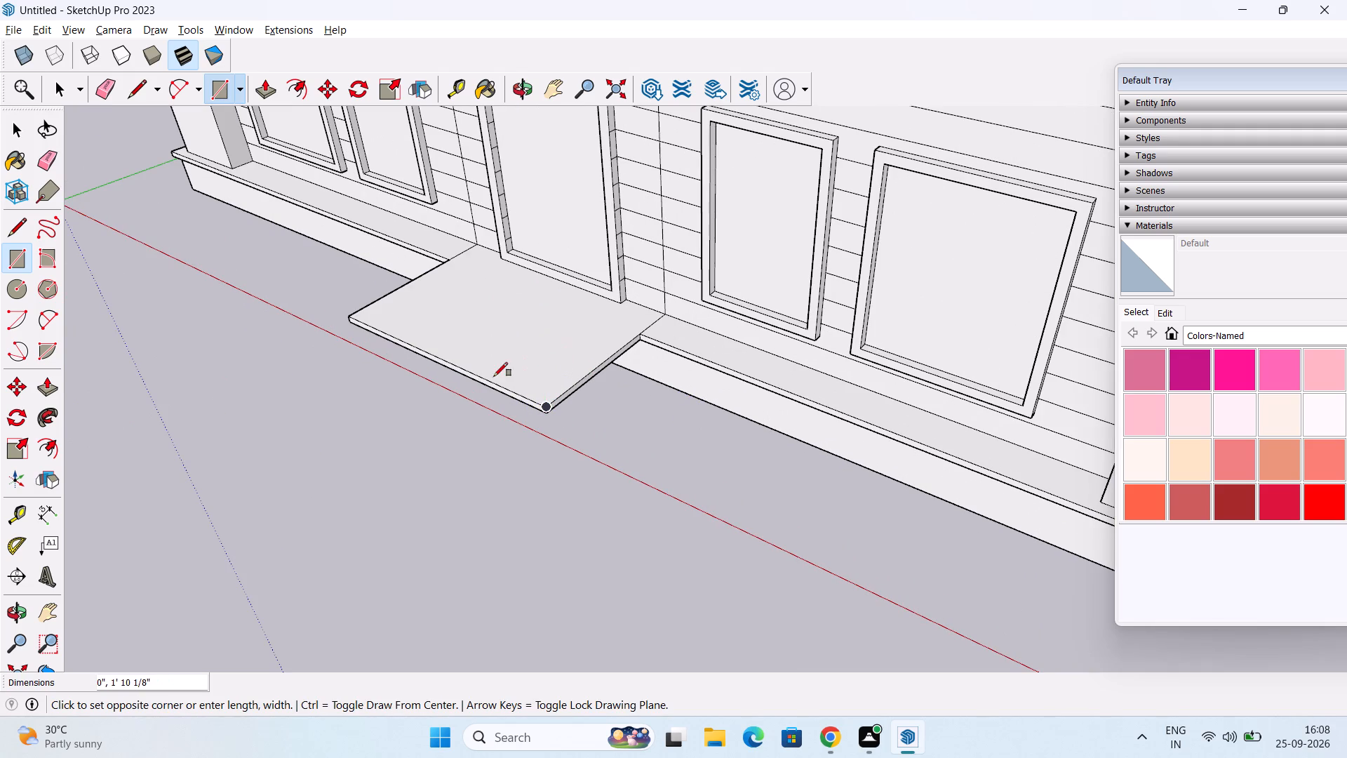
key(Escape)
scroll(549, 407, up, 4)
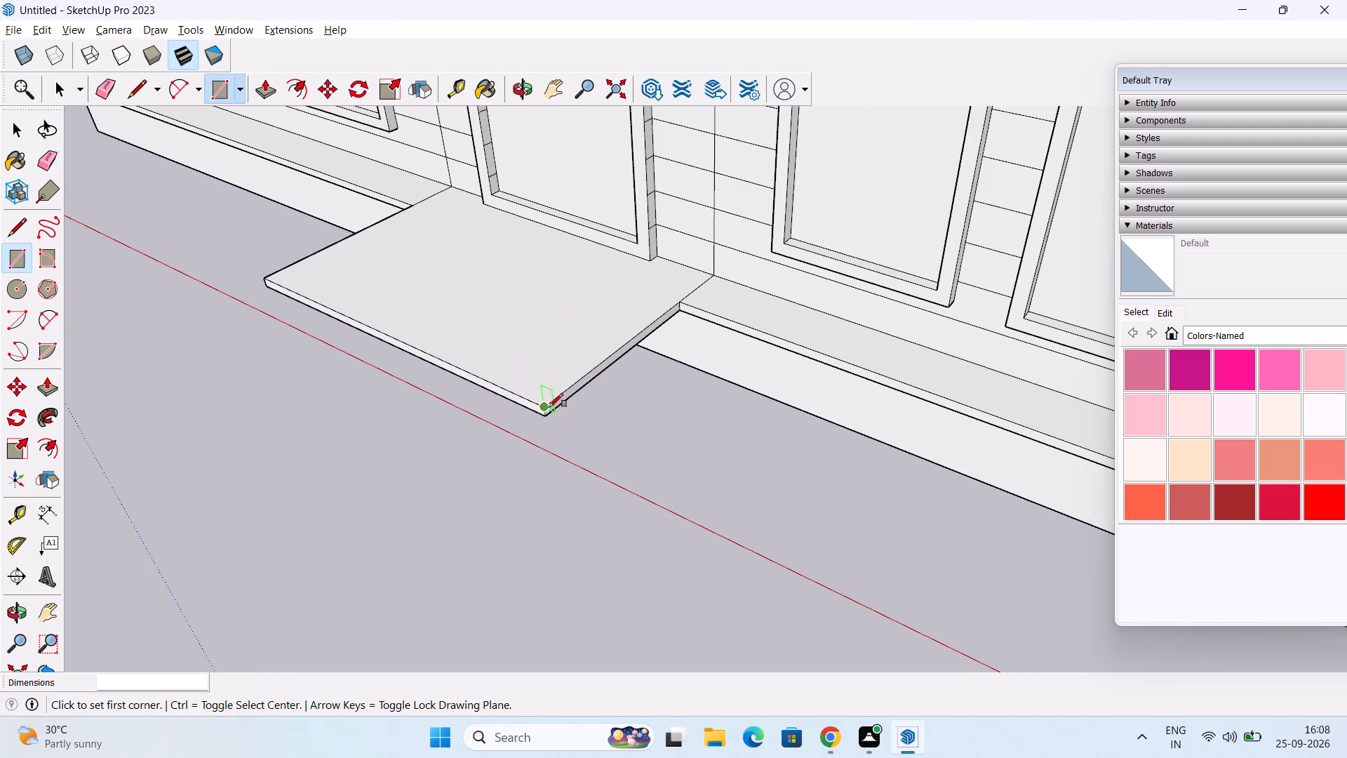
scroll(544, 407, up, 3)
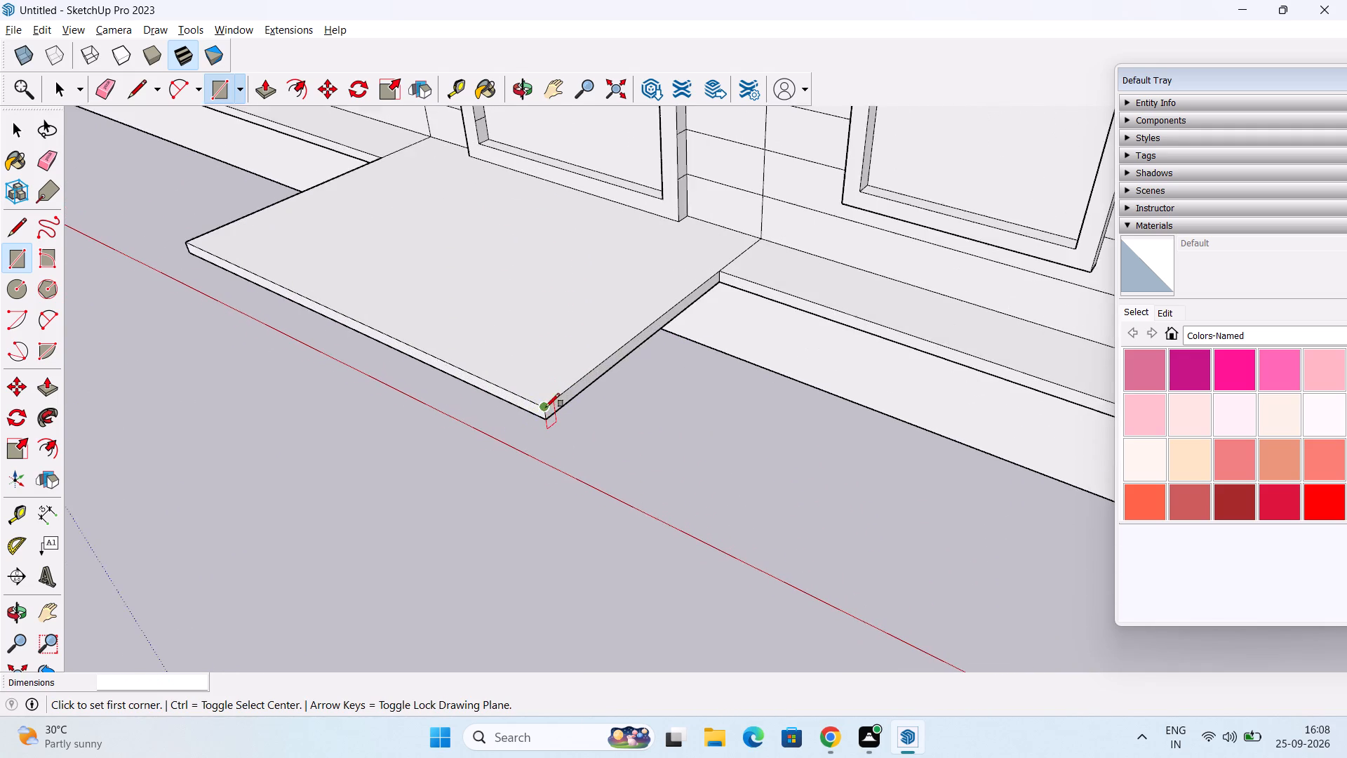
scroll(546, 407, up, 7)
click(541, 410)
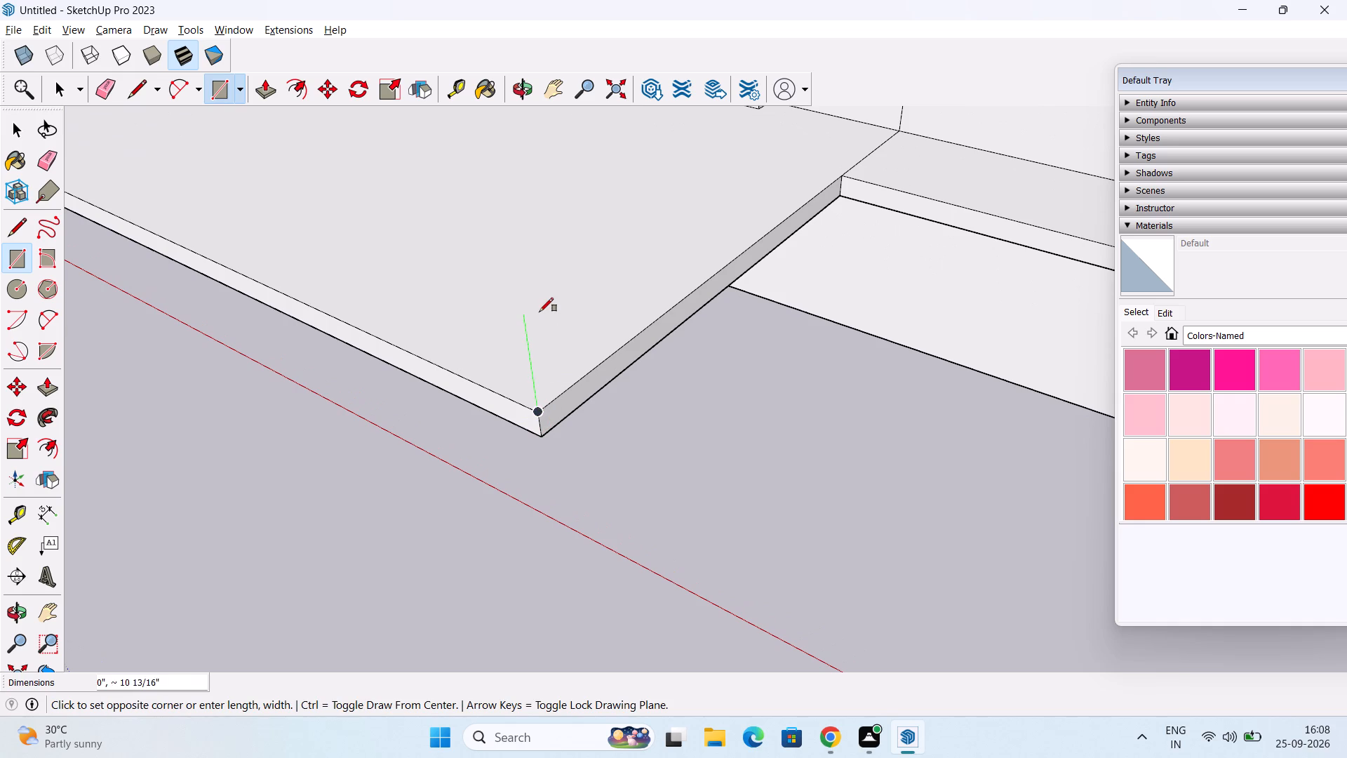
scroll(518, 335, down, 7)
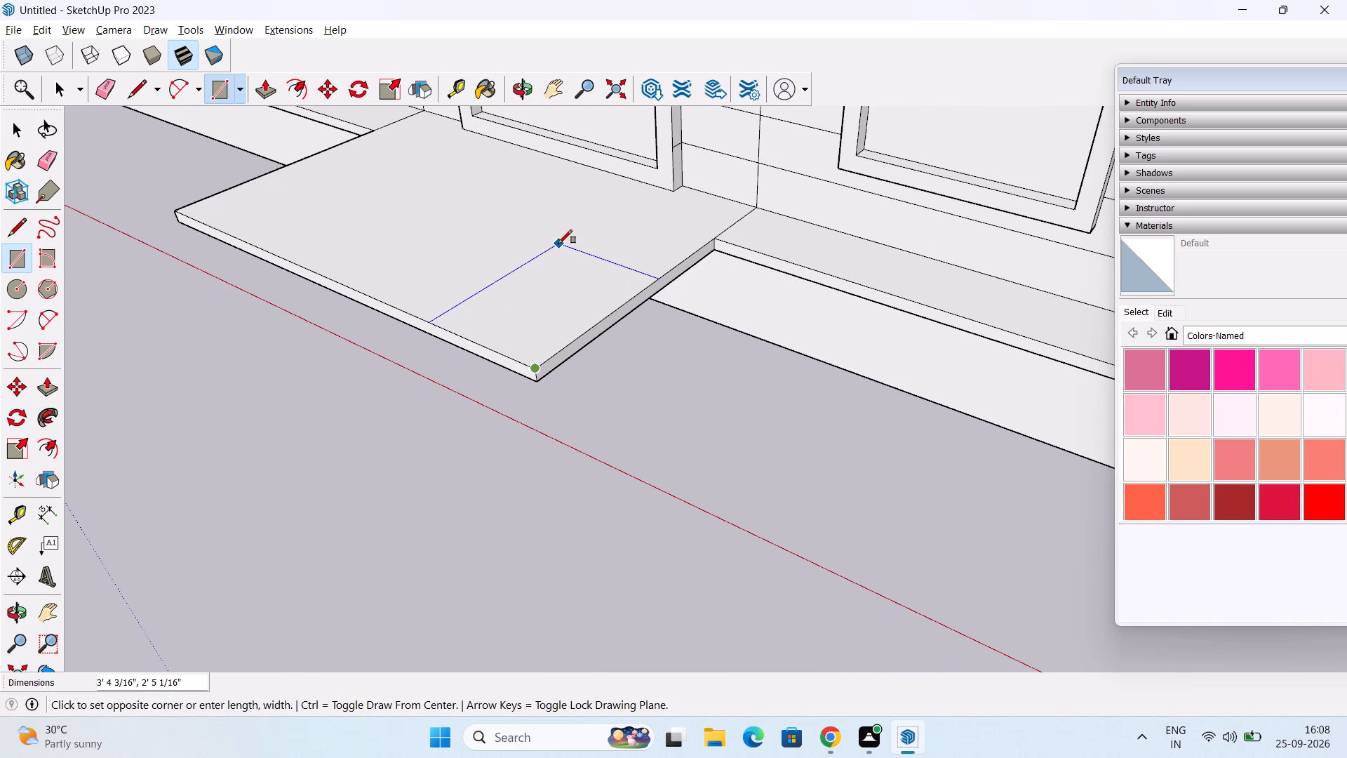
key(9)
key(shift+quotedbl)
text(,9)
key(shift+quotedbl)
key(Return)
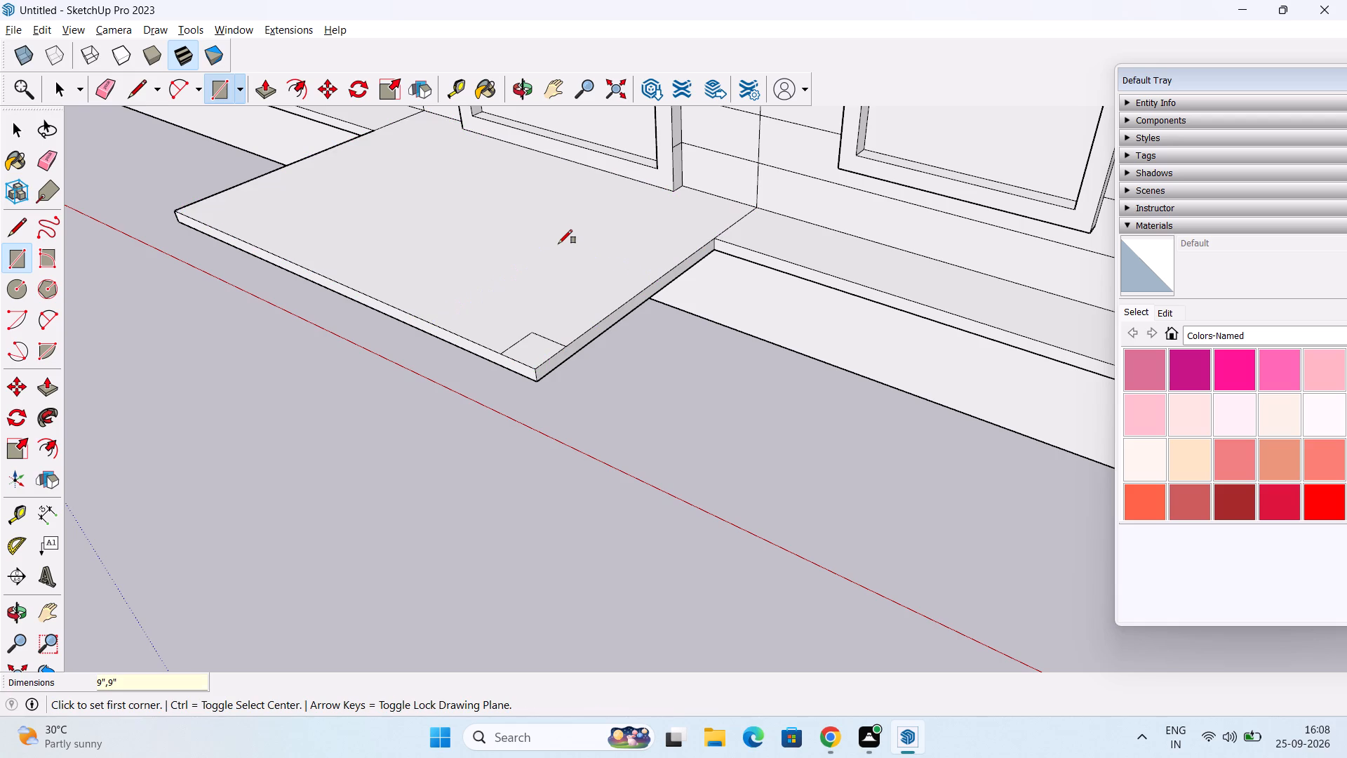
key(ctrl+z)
Draw a 1' by 1' square on top of the landing, starting at its front corner farther from the scale figure.
click(532, 364)
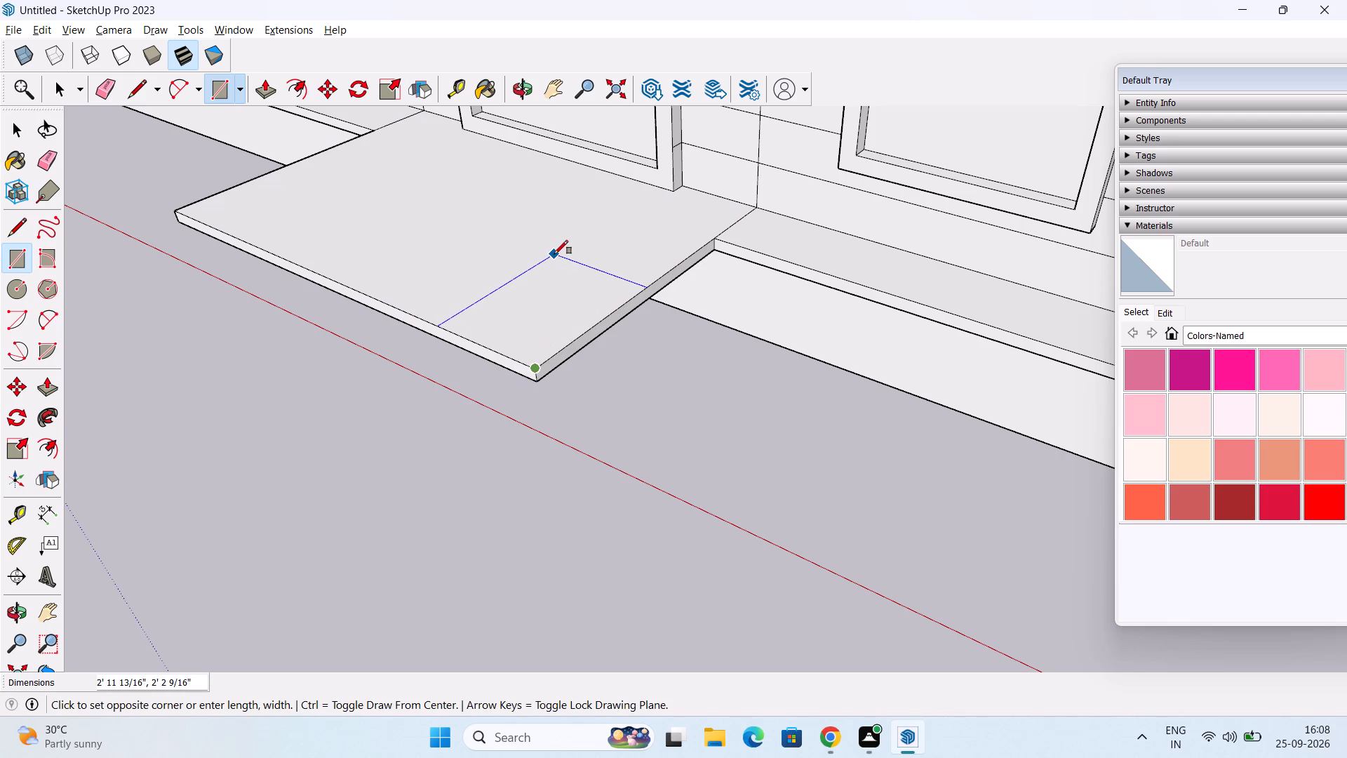
text(1')
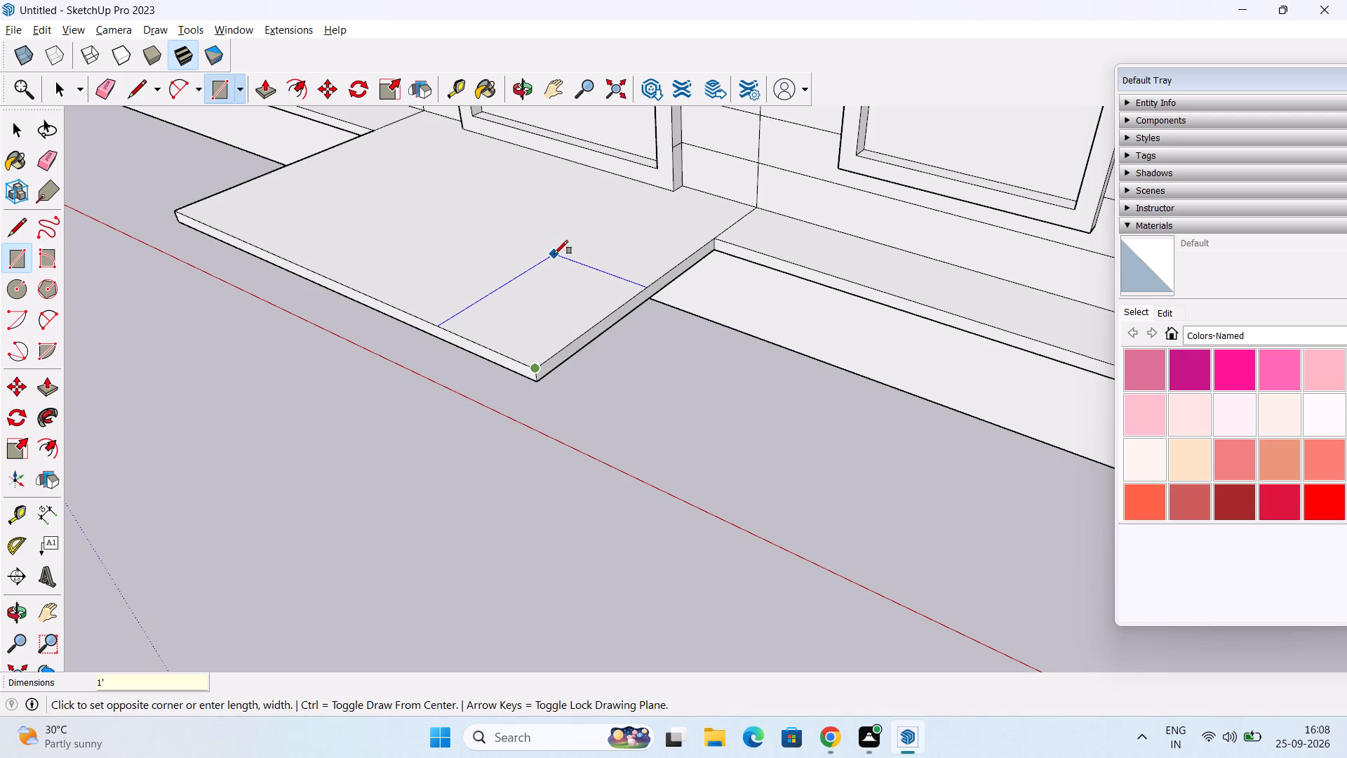
text(,1)
key(apostrophe)
key(Return)
key(space)
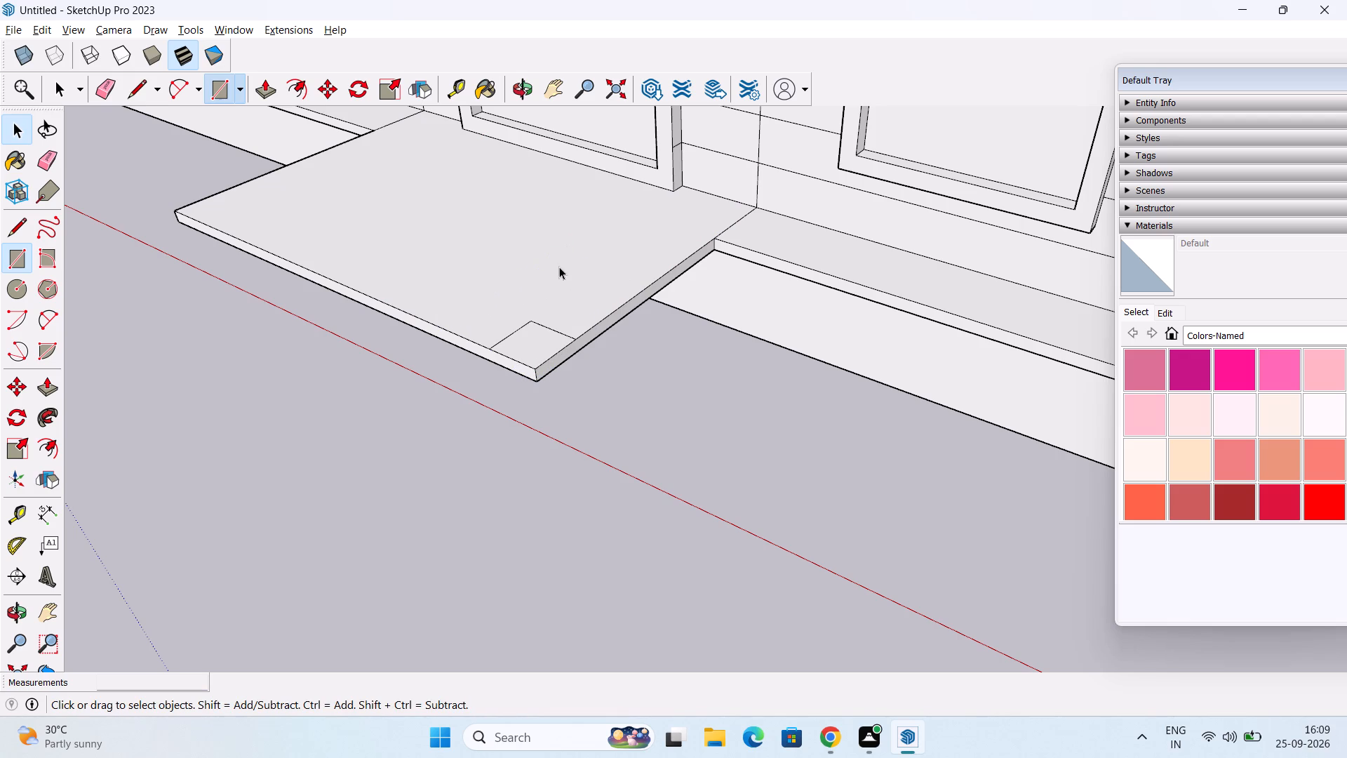
Copy the 1' corner square 8' 6 3/4" along the landing's front edge to its opposite front corner.
drag(482, 287, 619, 418)
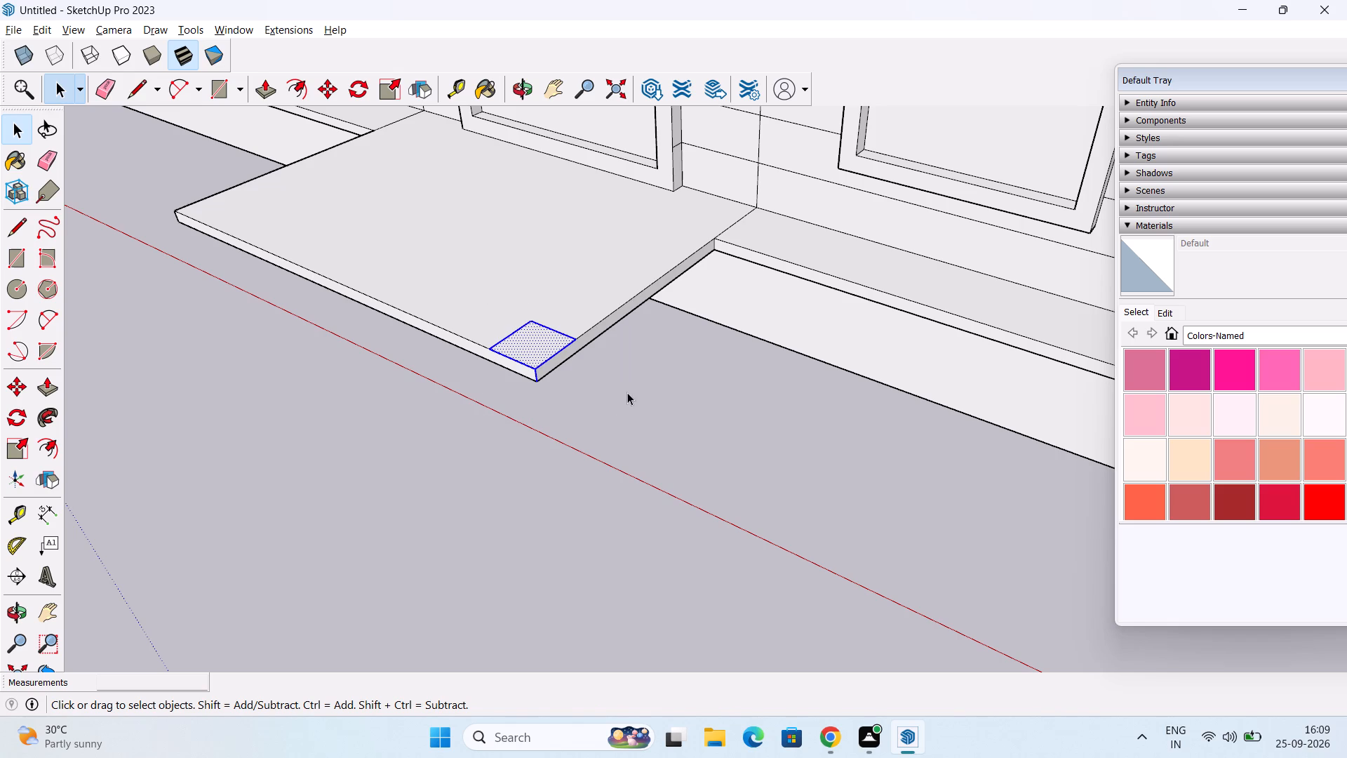
key(m)
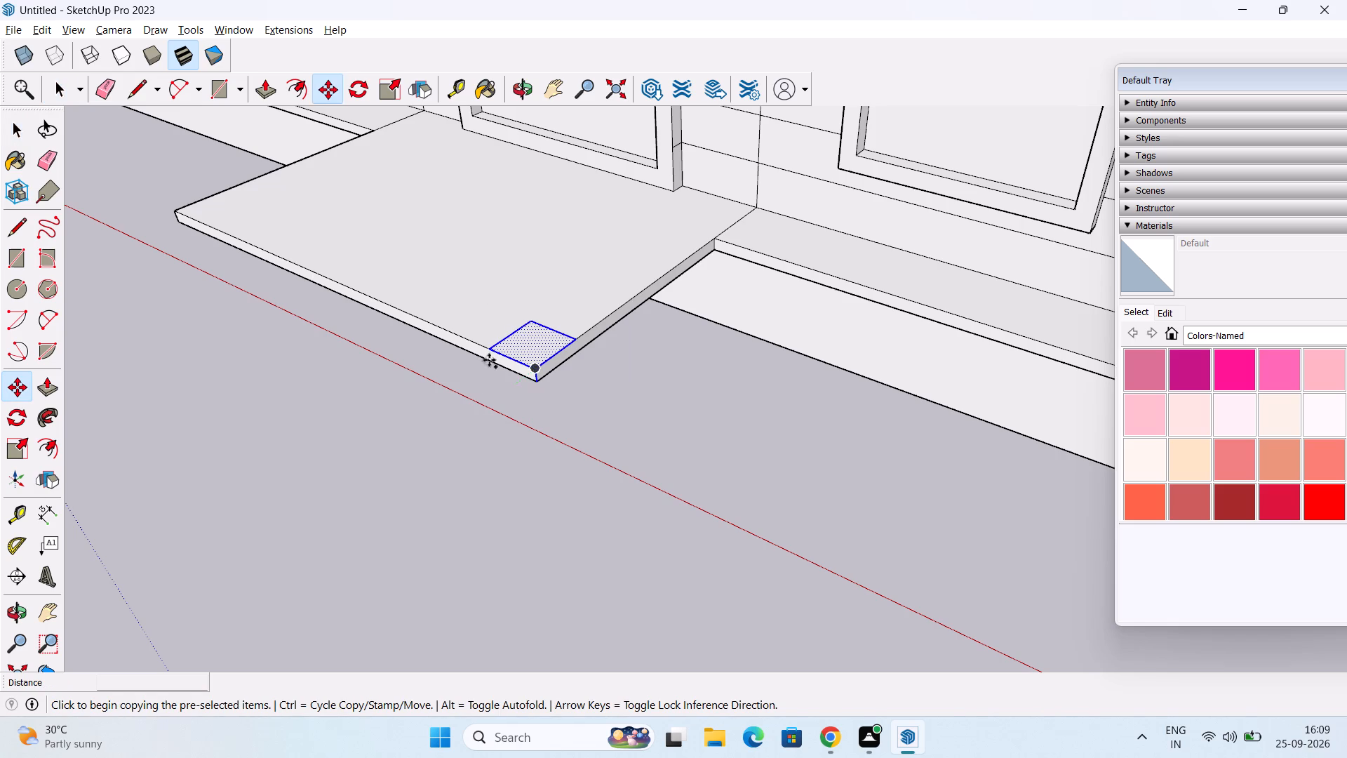
click(488, 346)
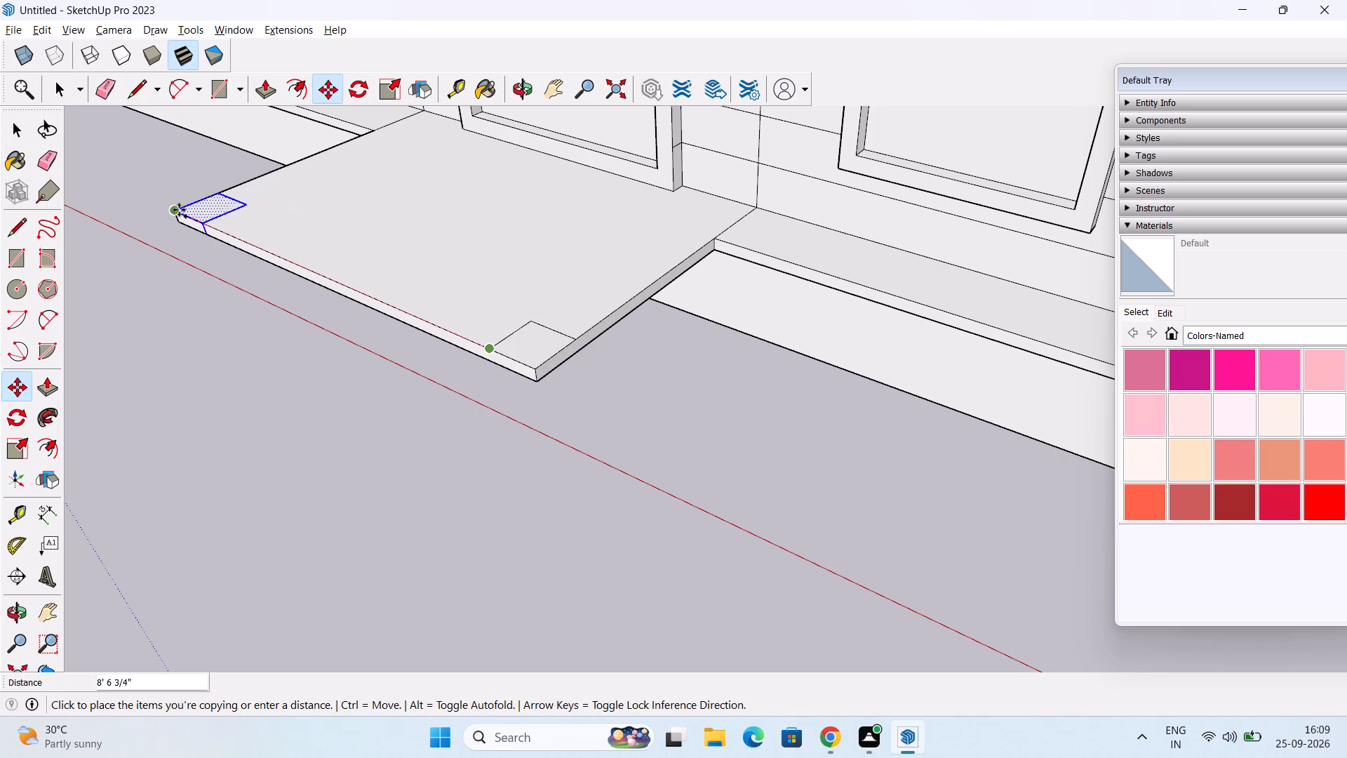
click(178, 209)
key(space)
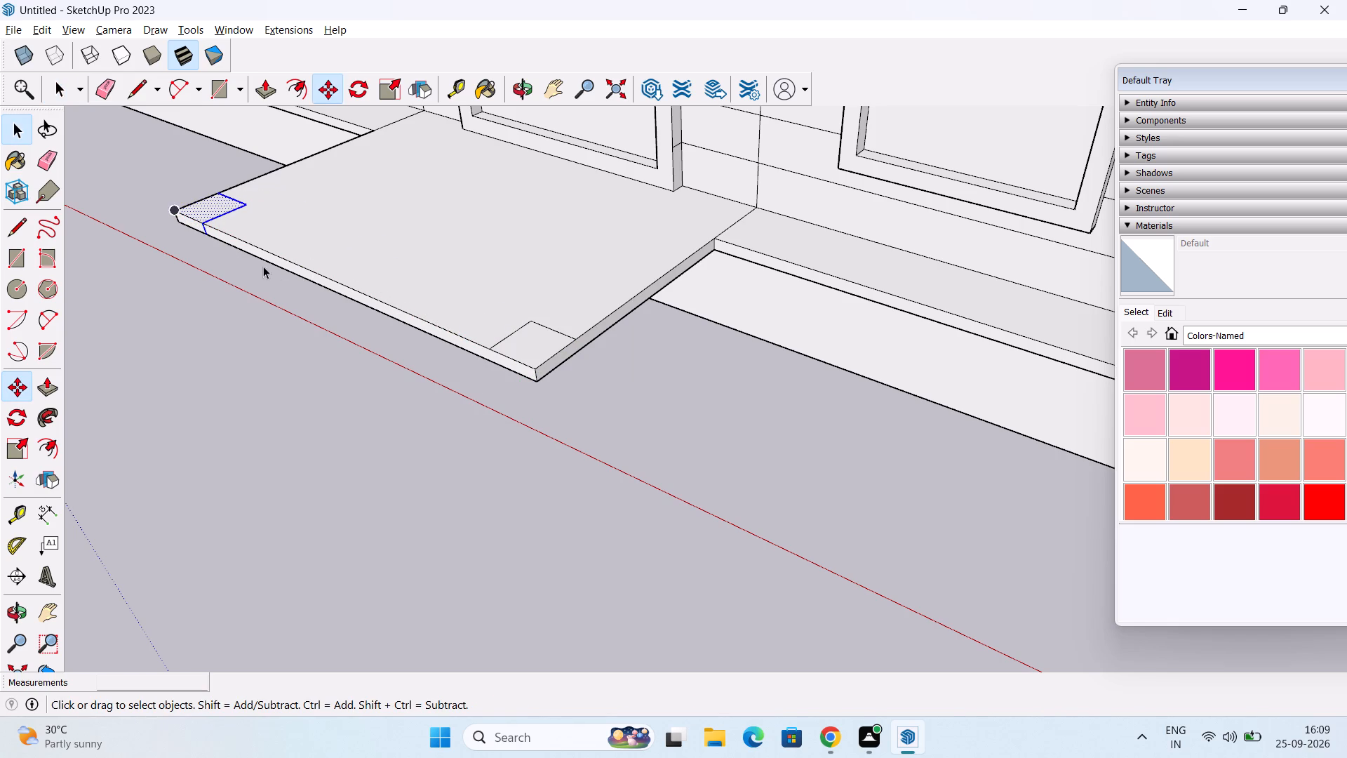
scroll(335, 307, down, 4)
click(382, 438)
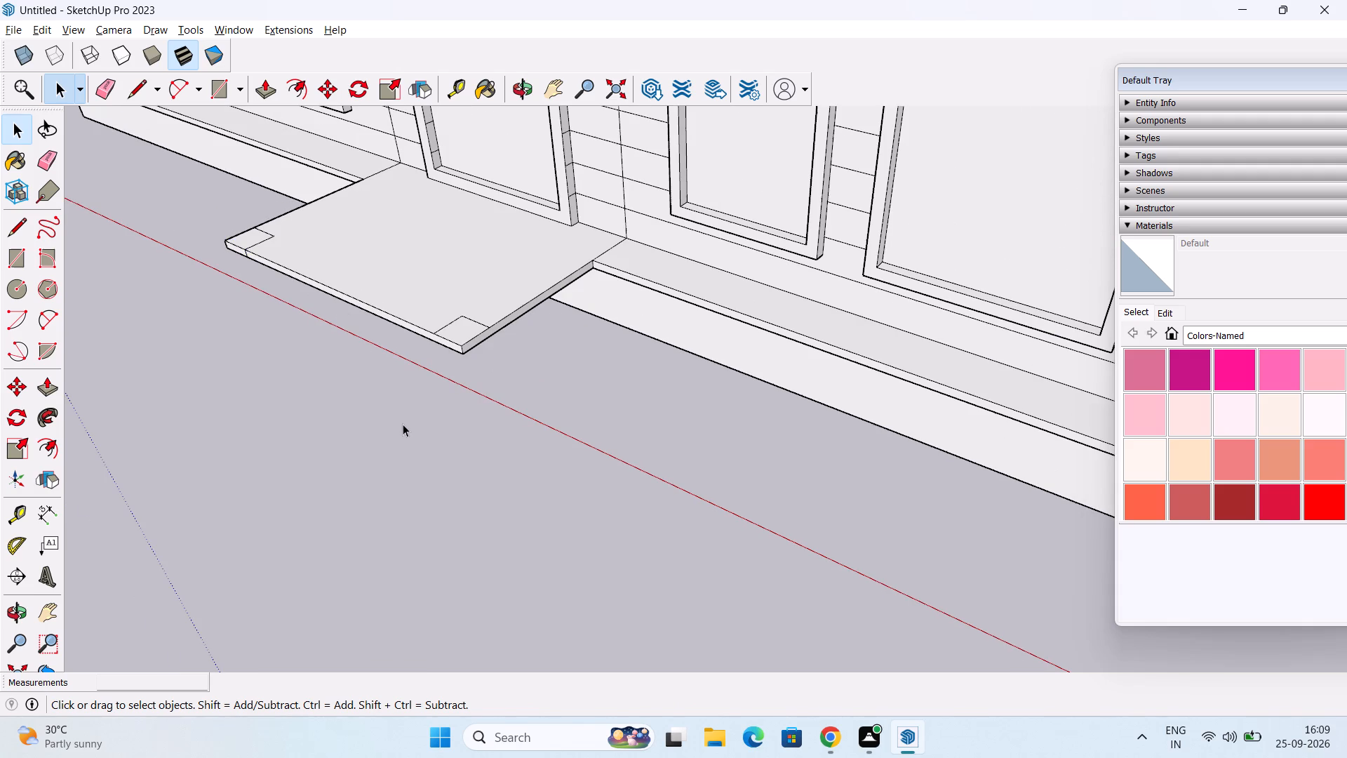
Push/Pull both 1' corner squares on the landing 19' 9" upward into a pair of slim entrance pillars.
key(p)
click(463, 332)
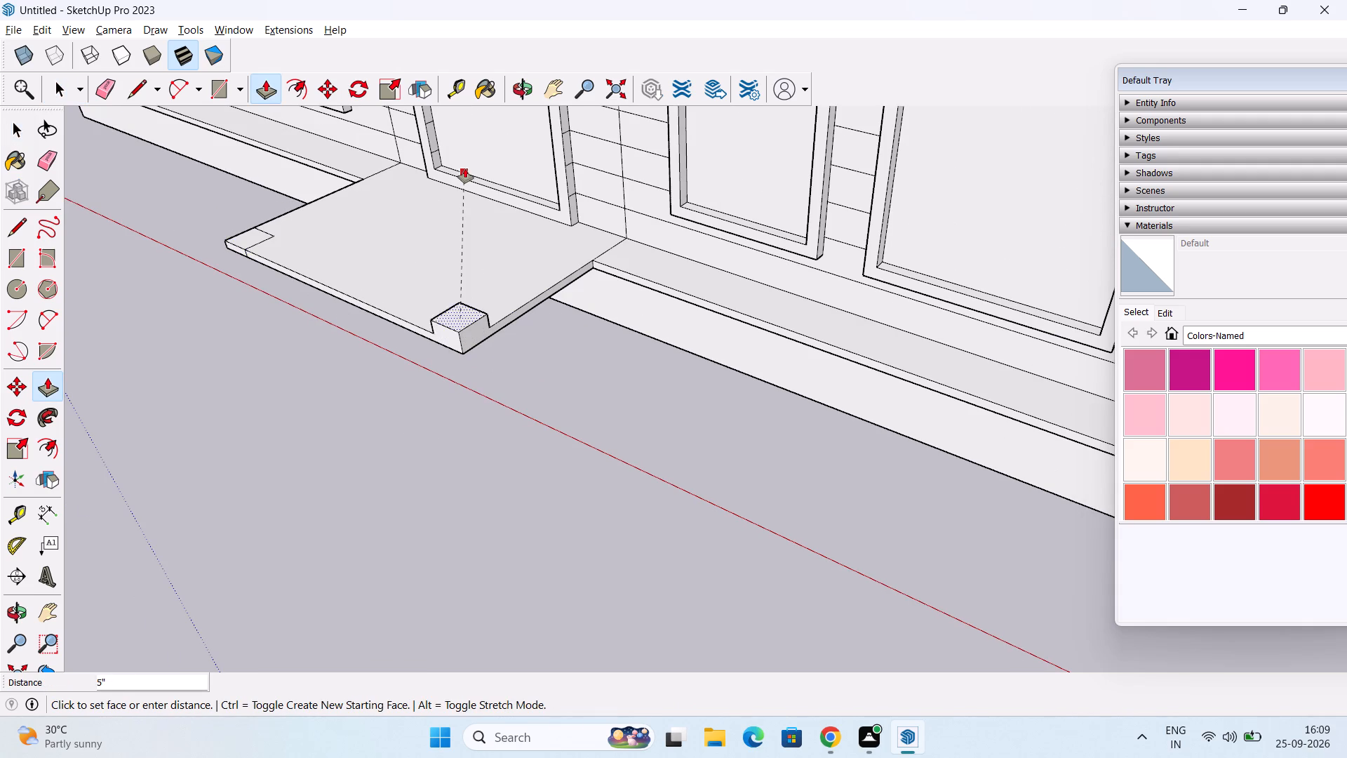
scroll(465, 168, down, 4)
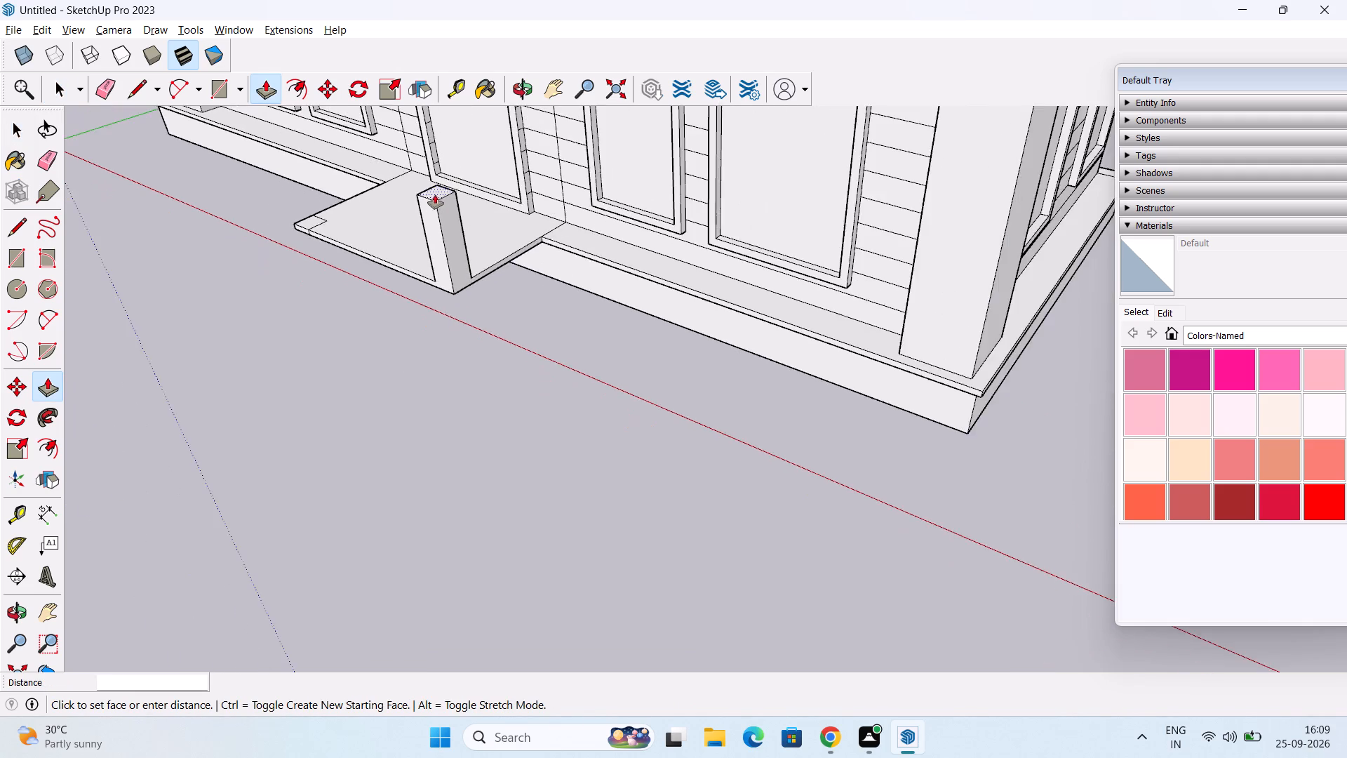
scroll(435, 194, down, 8)
shift+middle_drag(481, 204, 497, 524)
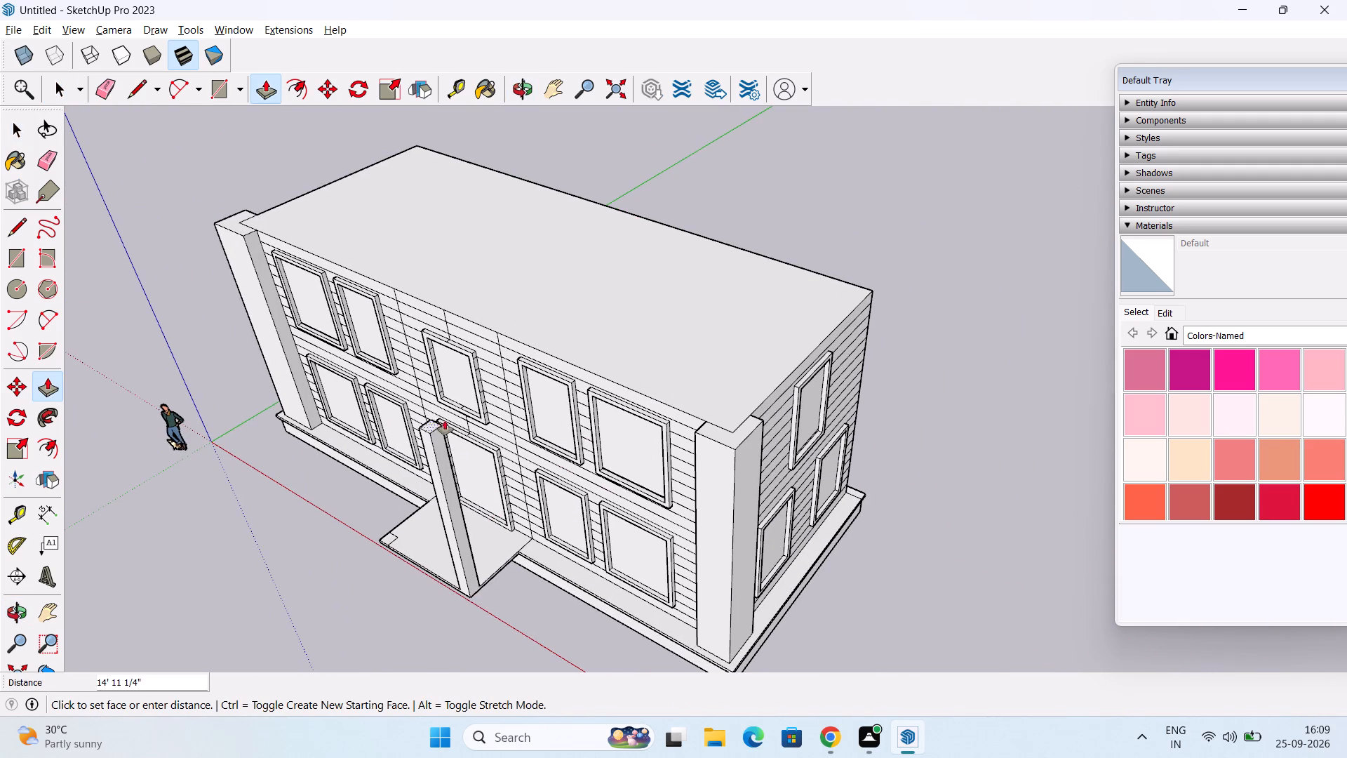
click(471, 321)
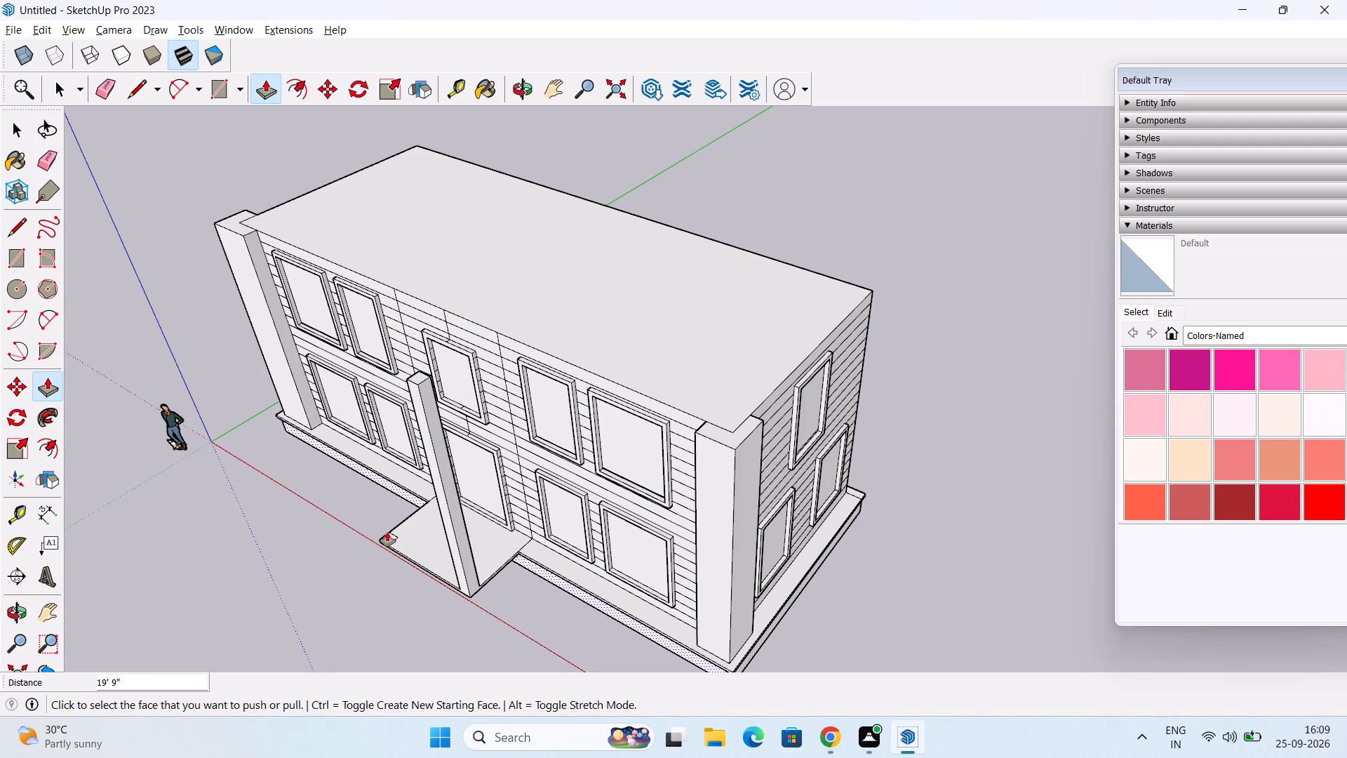
double_click(388, 534)
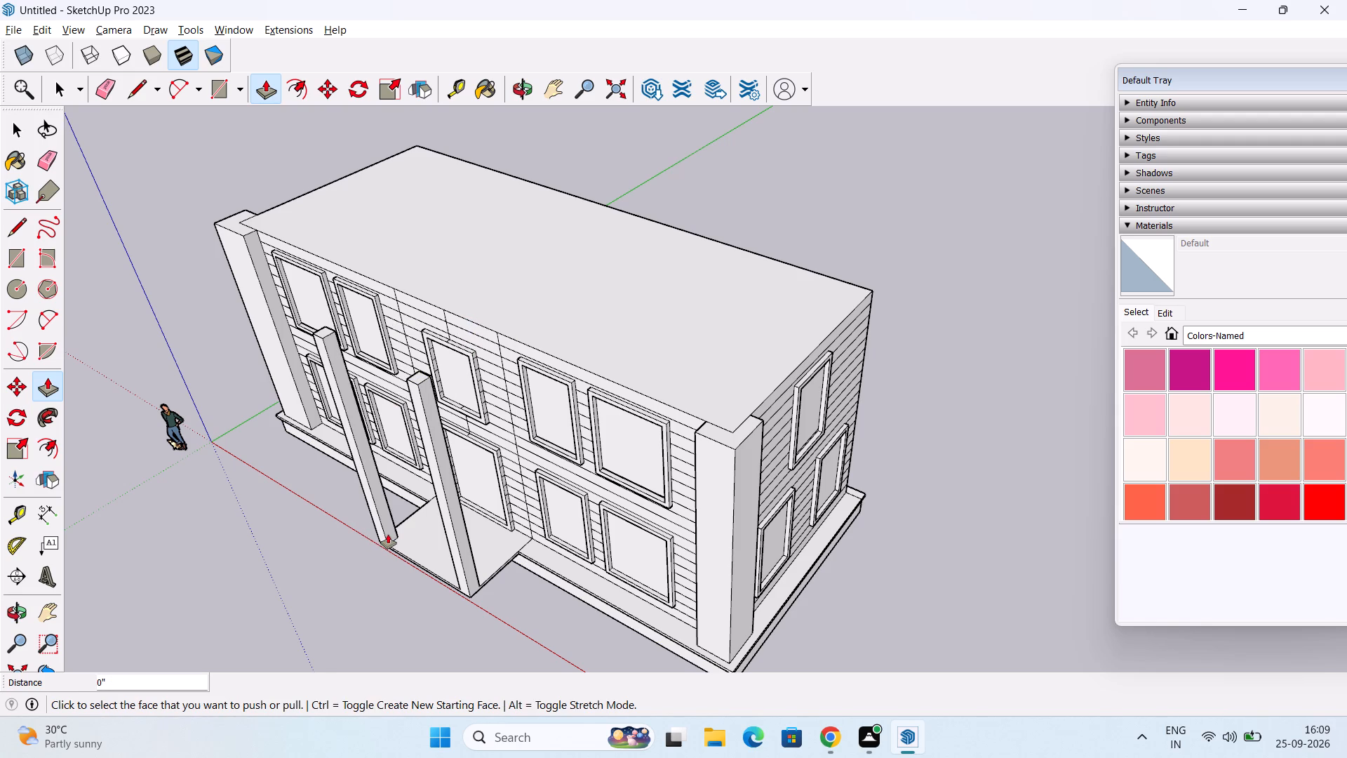
key(space)
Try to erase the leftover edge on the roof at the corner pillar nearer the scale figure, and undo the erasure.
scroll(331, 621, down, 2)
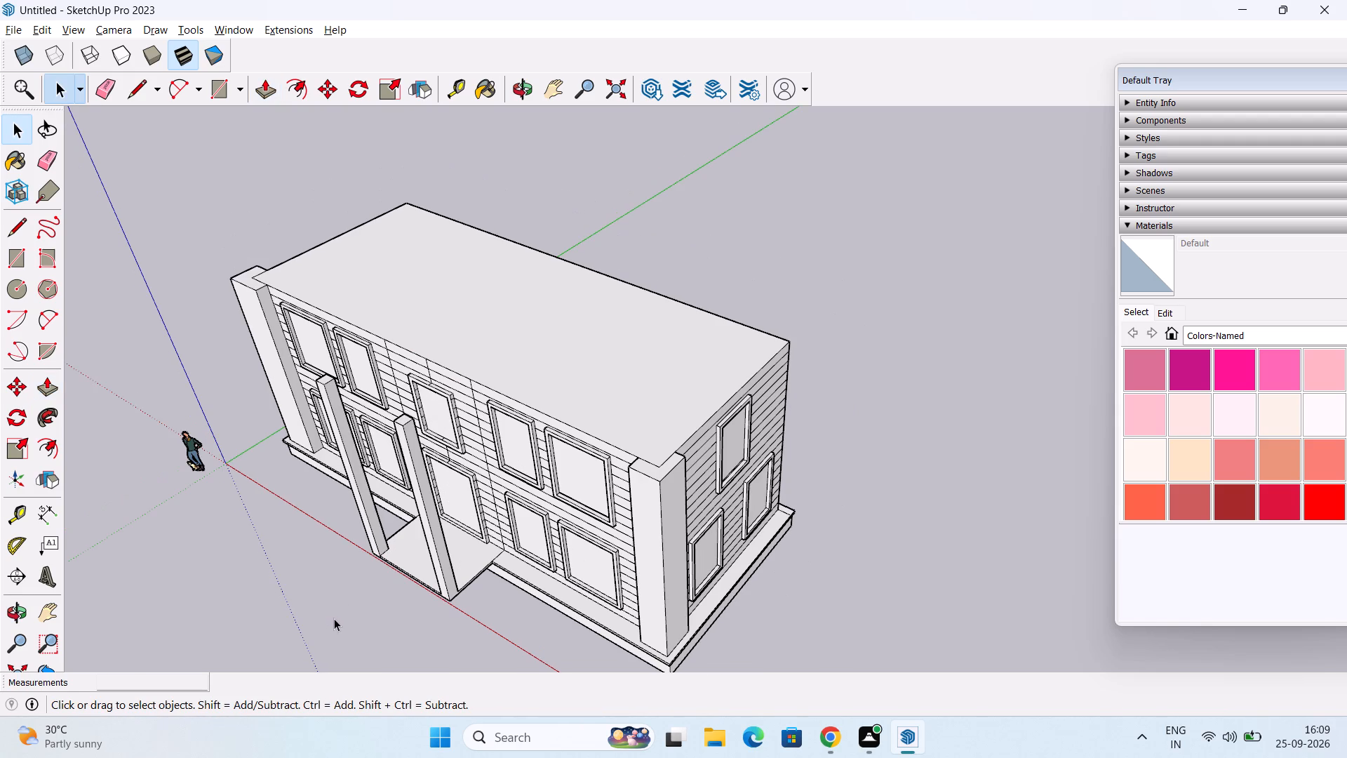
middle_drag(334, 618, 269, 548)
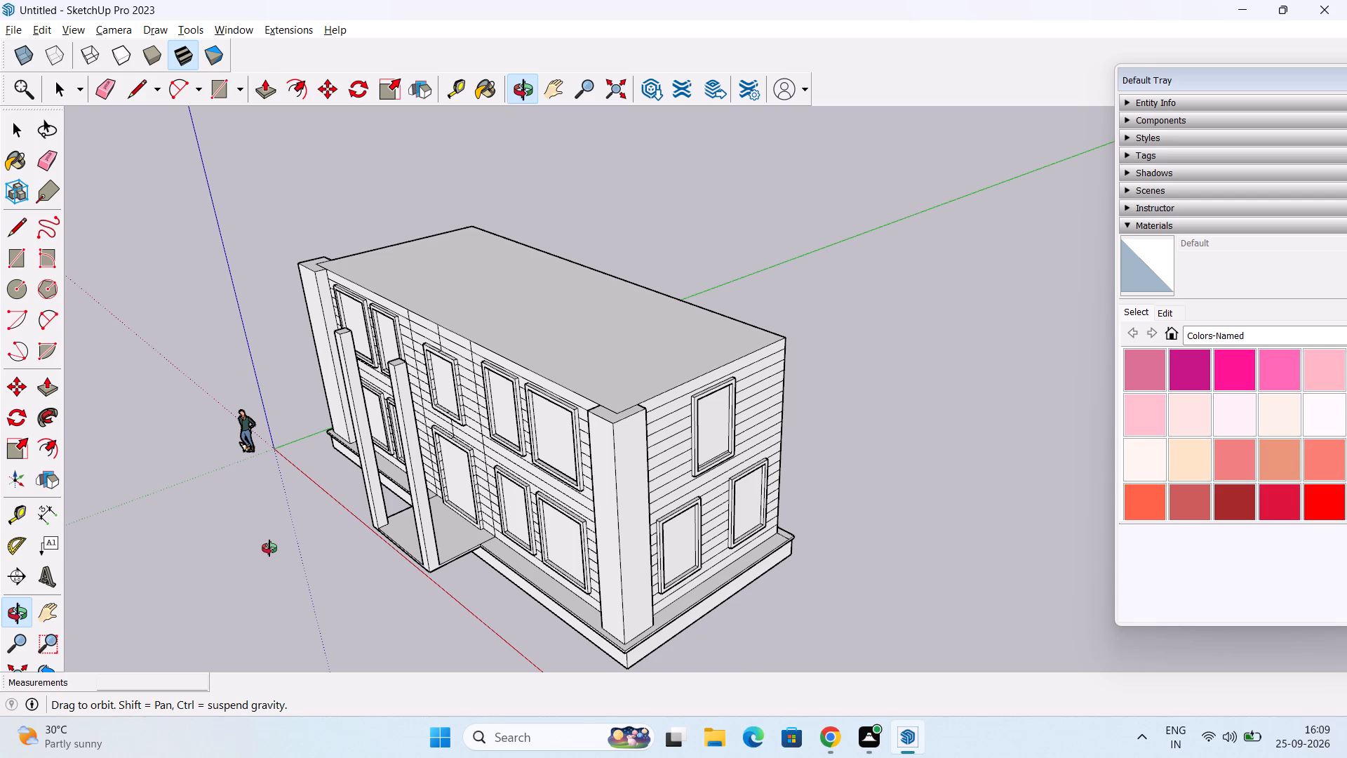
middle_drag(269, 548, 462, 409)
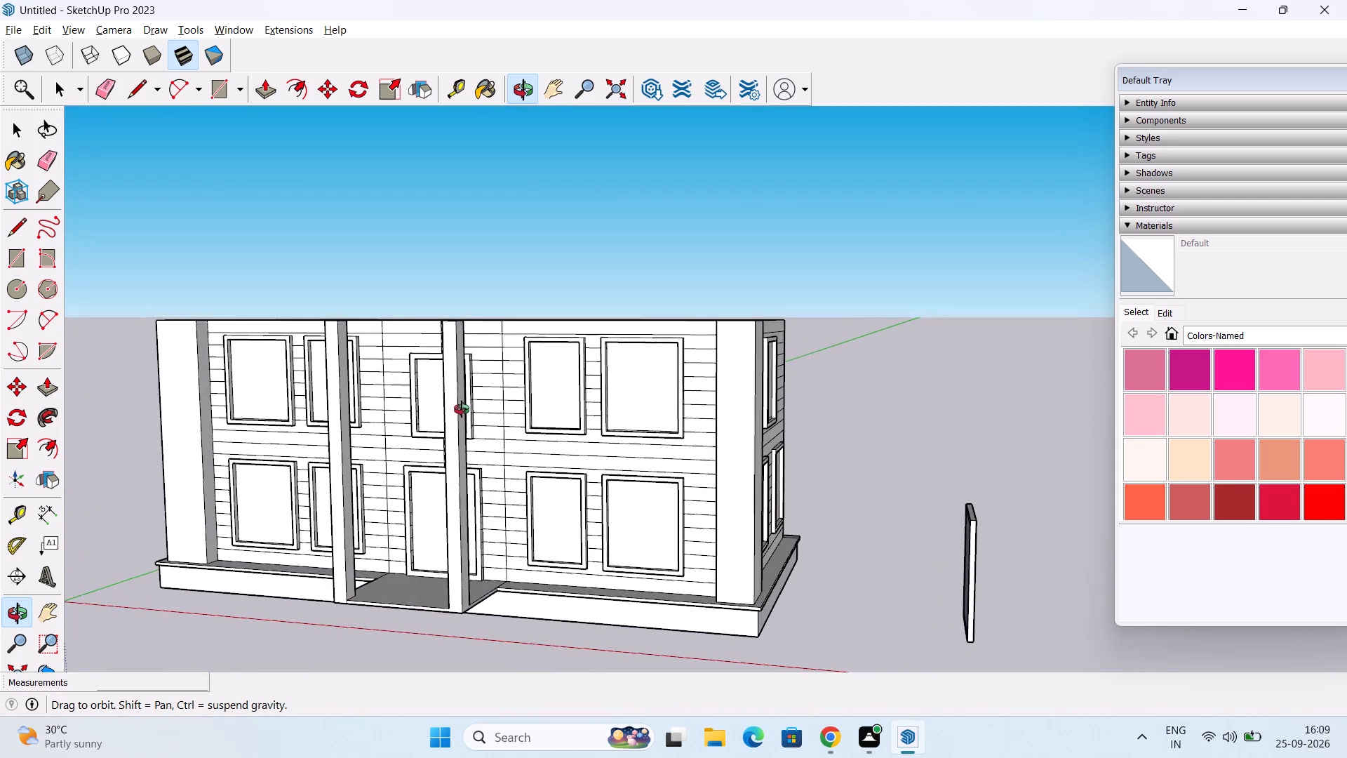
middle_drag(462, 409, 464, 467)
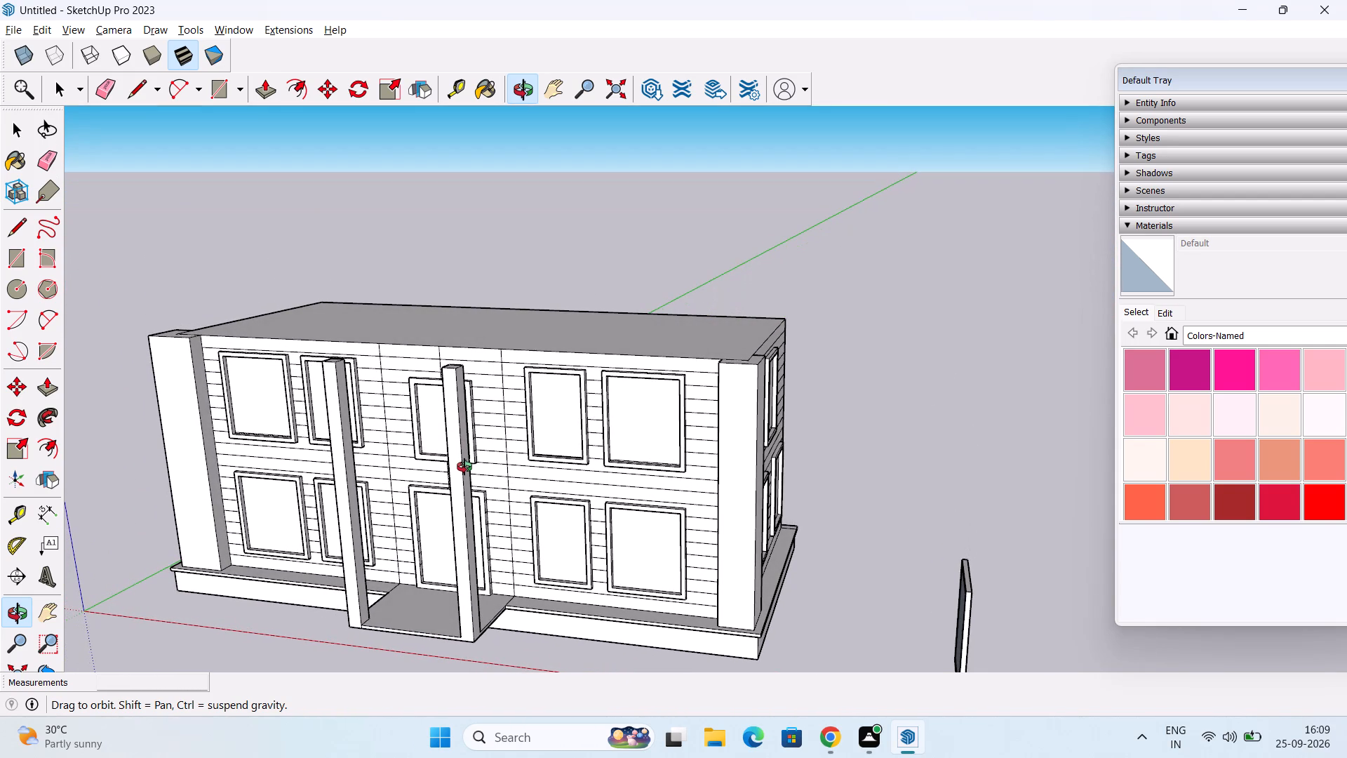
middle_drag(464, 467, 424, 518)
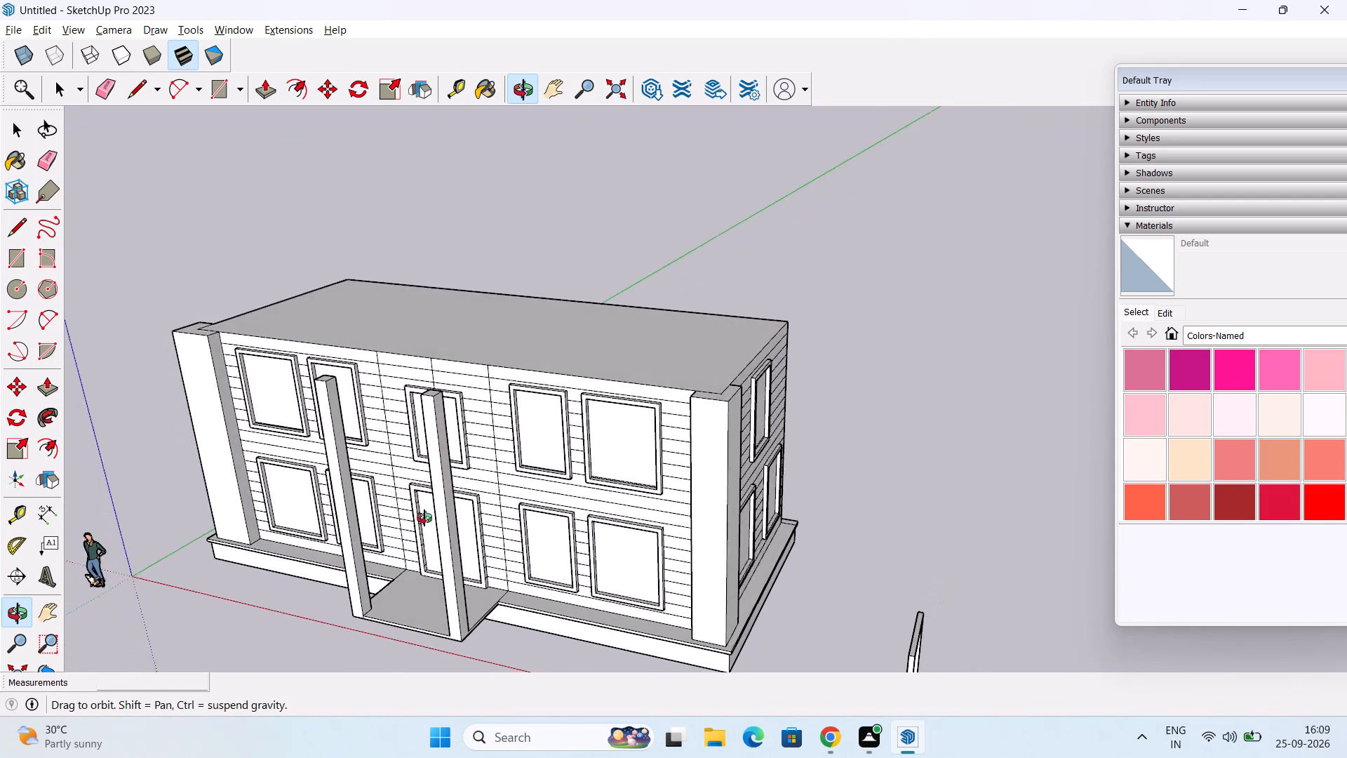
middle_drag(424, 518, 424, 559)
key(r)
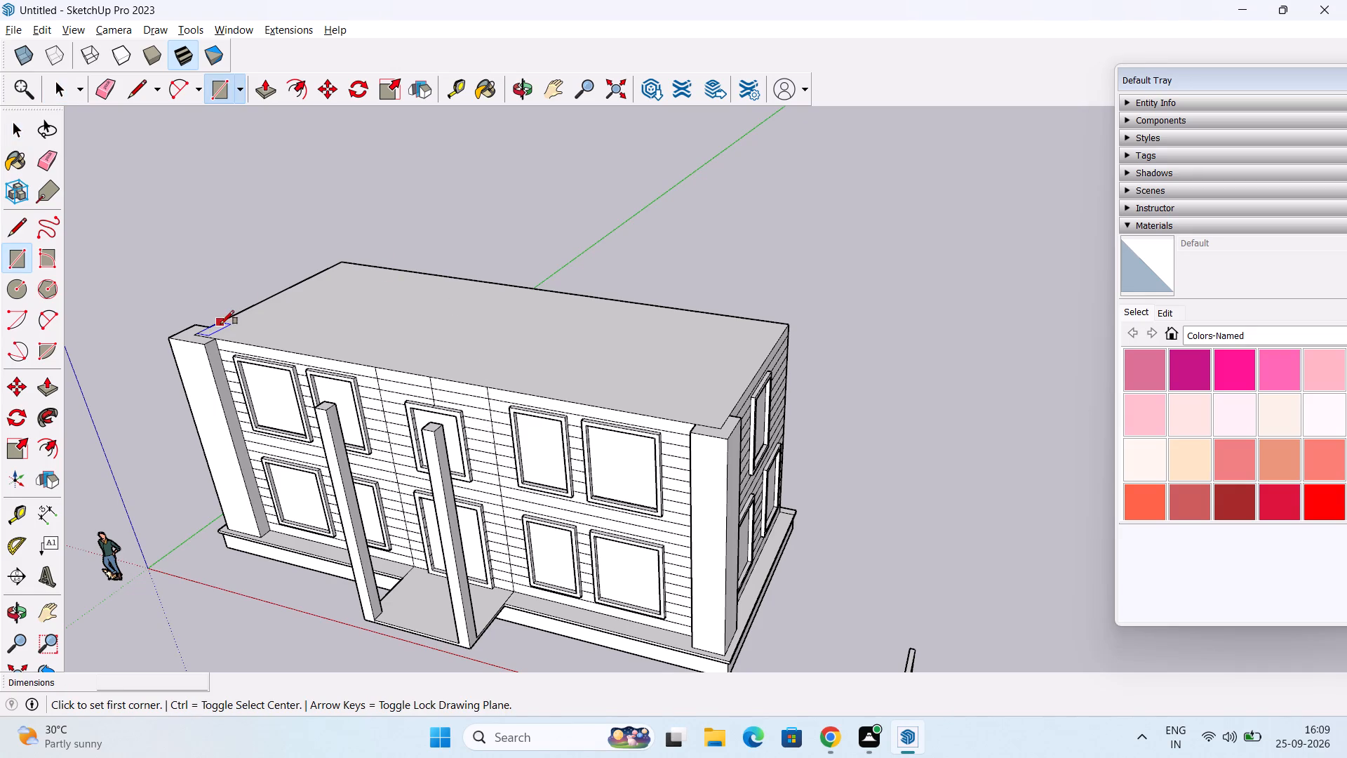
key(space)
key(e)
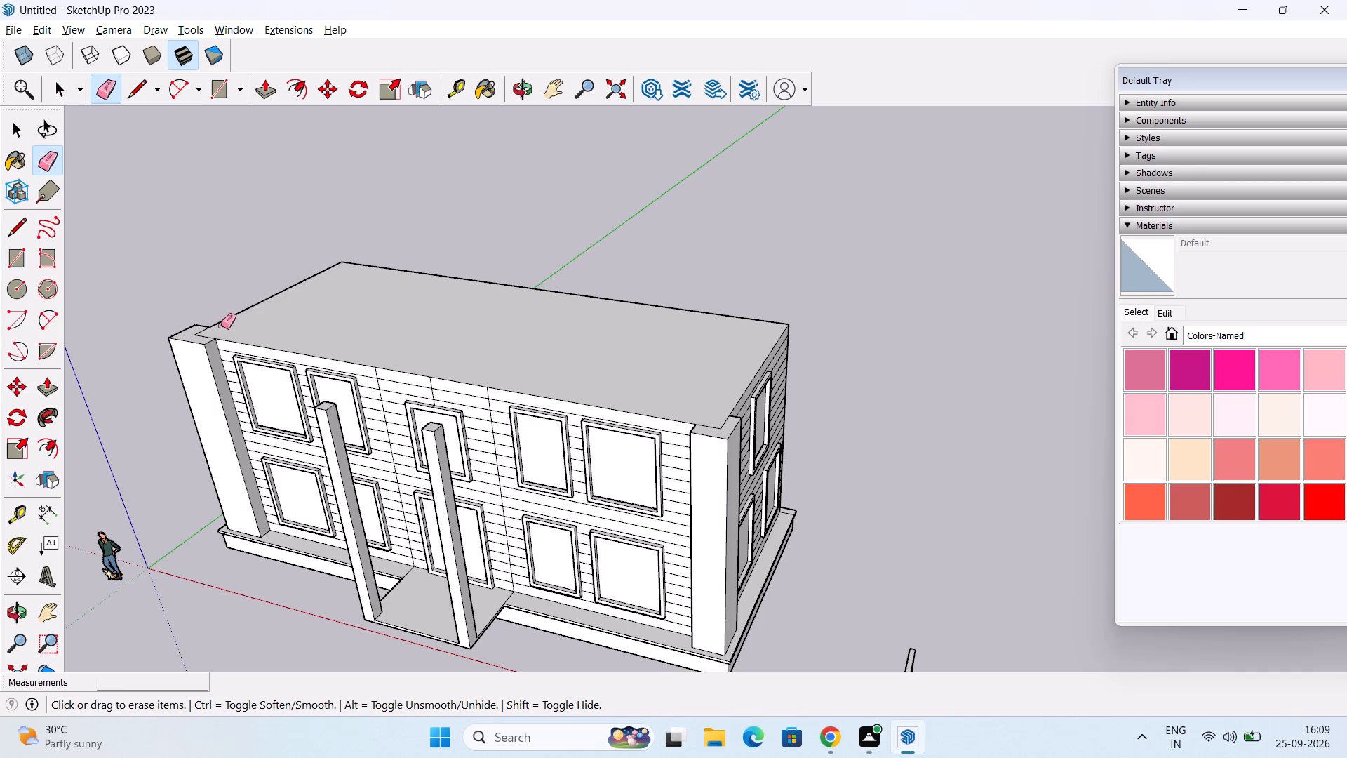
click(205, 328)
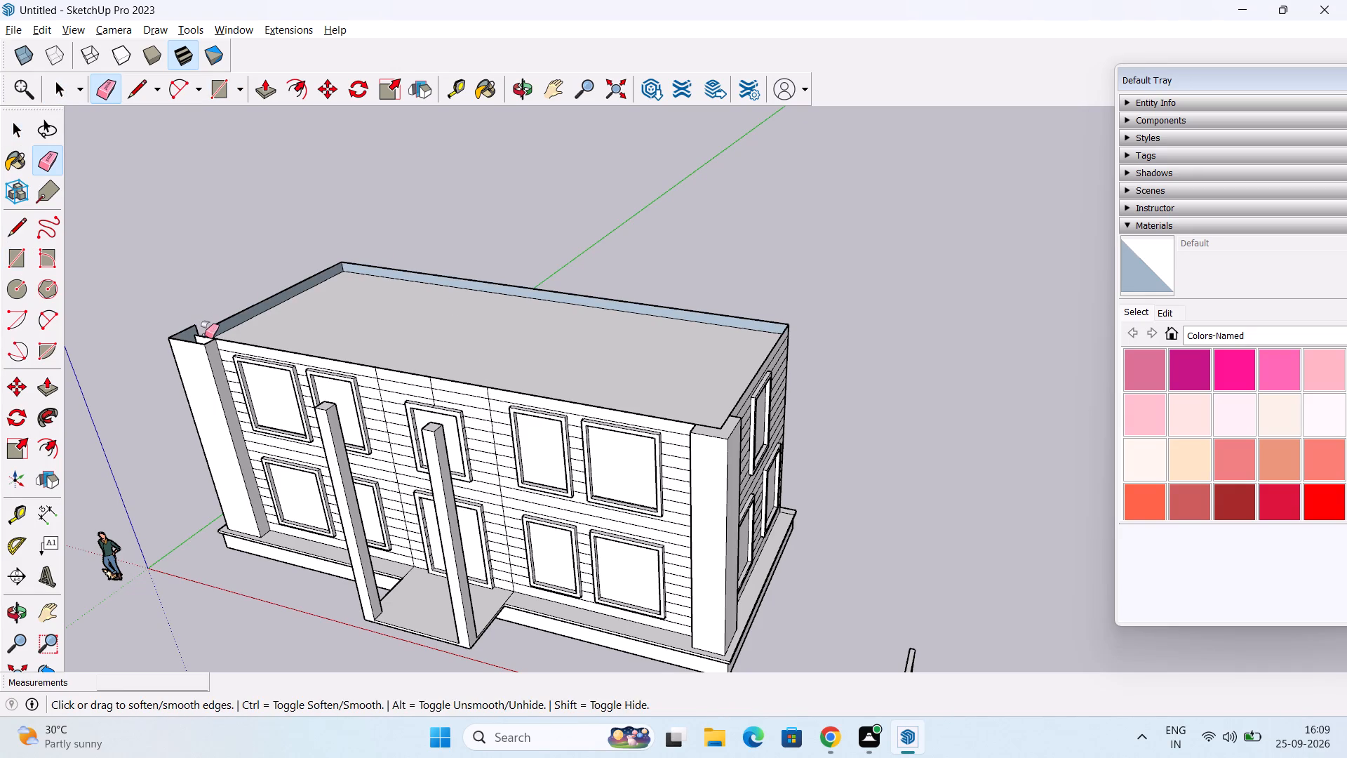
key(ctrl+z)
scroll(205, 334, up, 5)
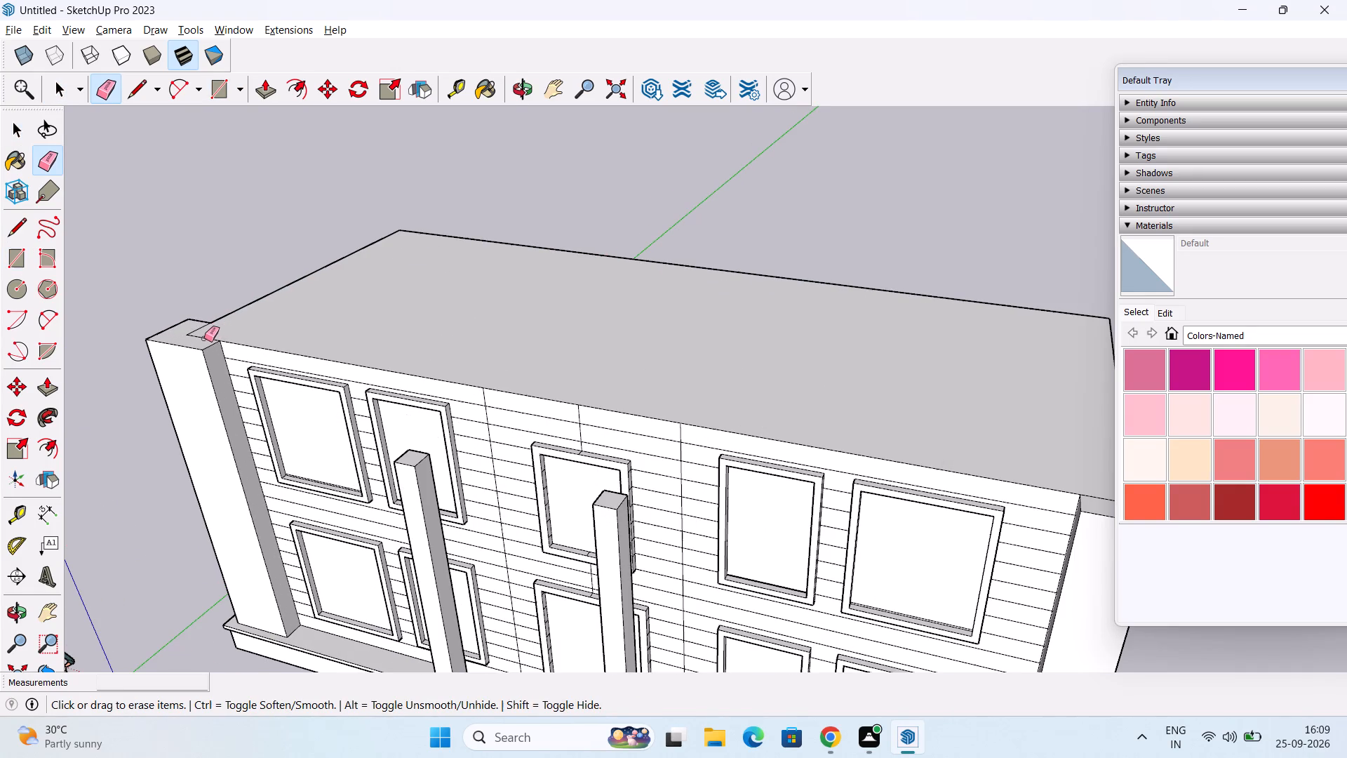
Erase the leftover edges on the roof at the front corner pillar nearer the scale figure.
click(203, 337)
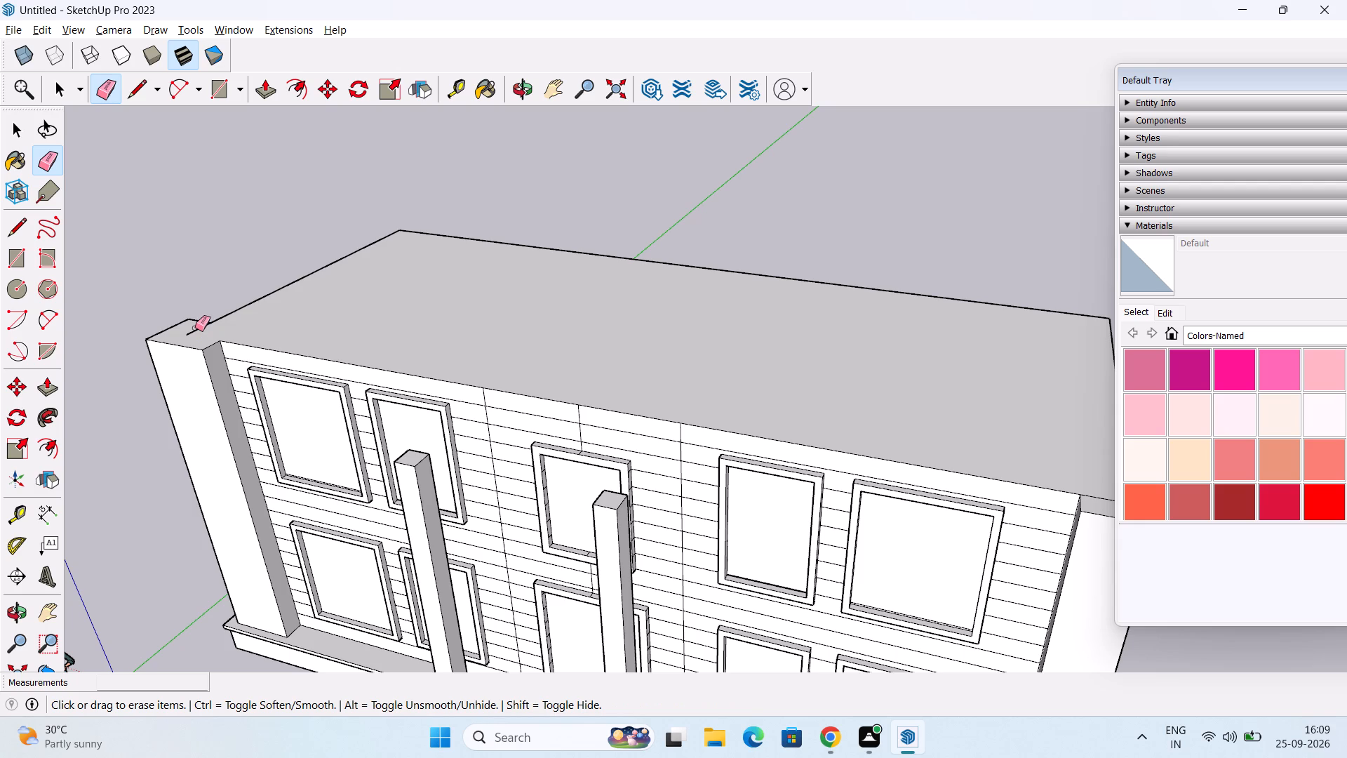
click(195, 331)
Erase the leftover edges on the roof at the front corner pillar farther from the scale figure.
scroll(195, 359, down, 2)
scroll(198, 419, down, 1)
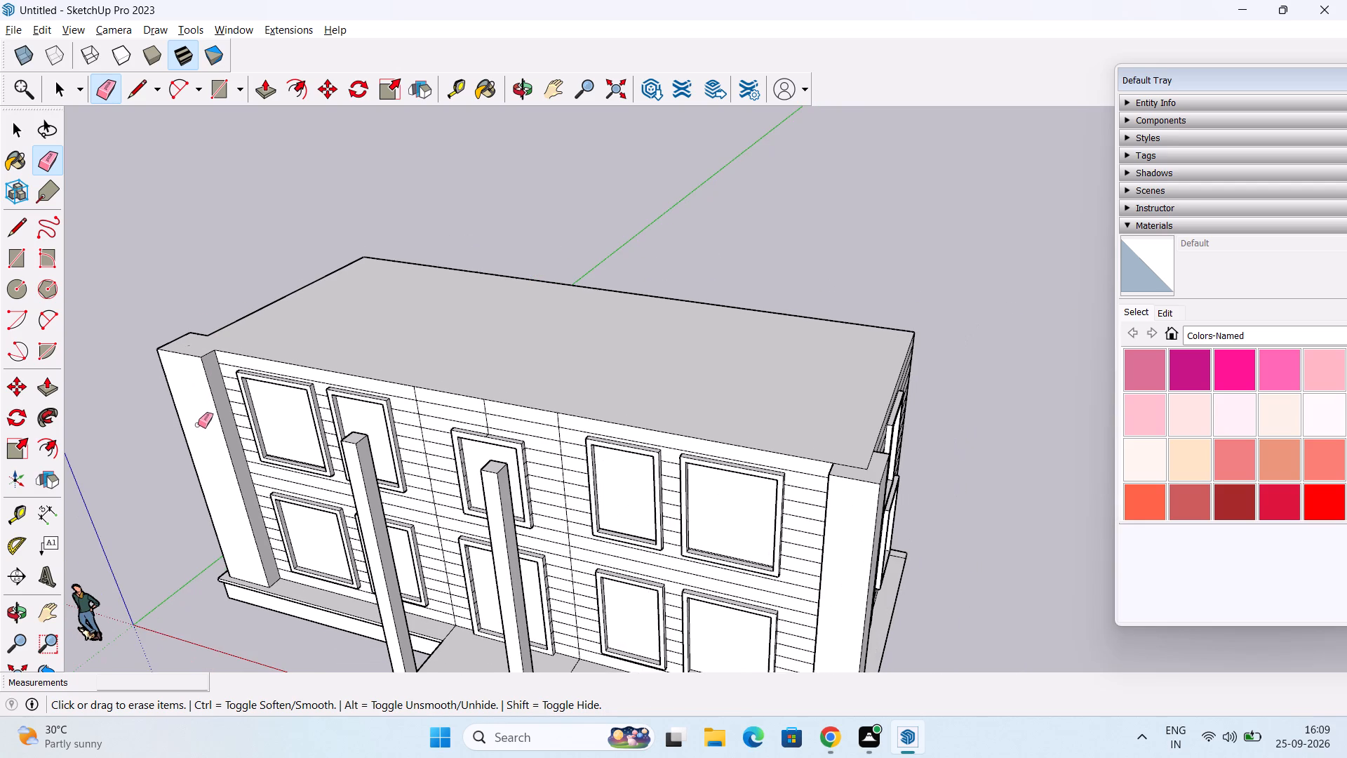
middle_drag(204, 468, 675, 427)
scroll(673, 427, down, 4)
middle_drag(597, 574, 590, 345)
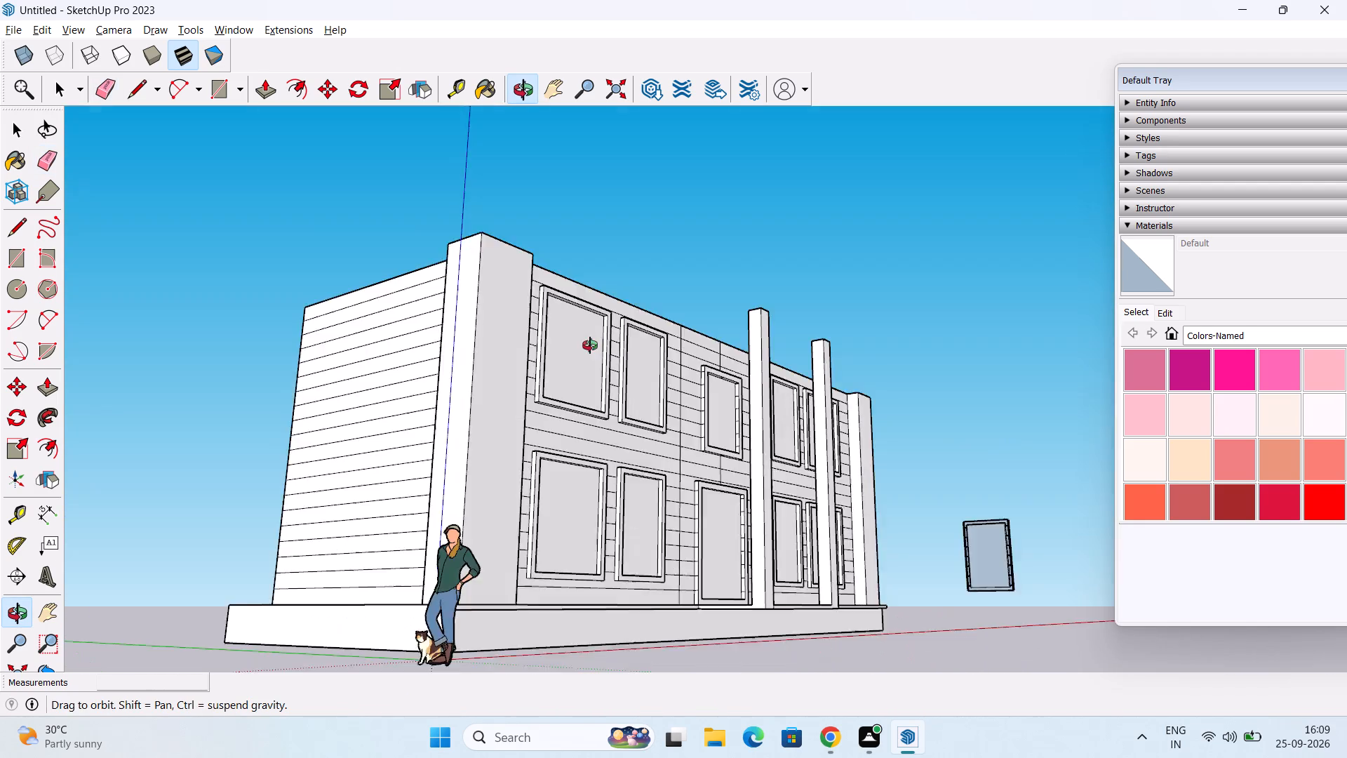
middle_drag(590, 345, 230, 434)
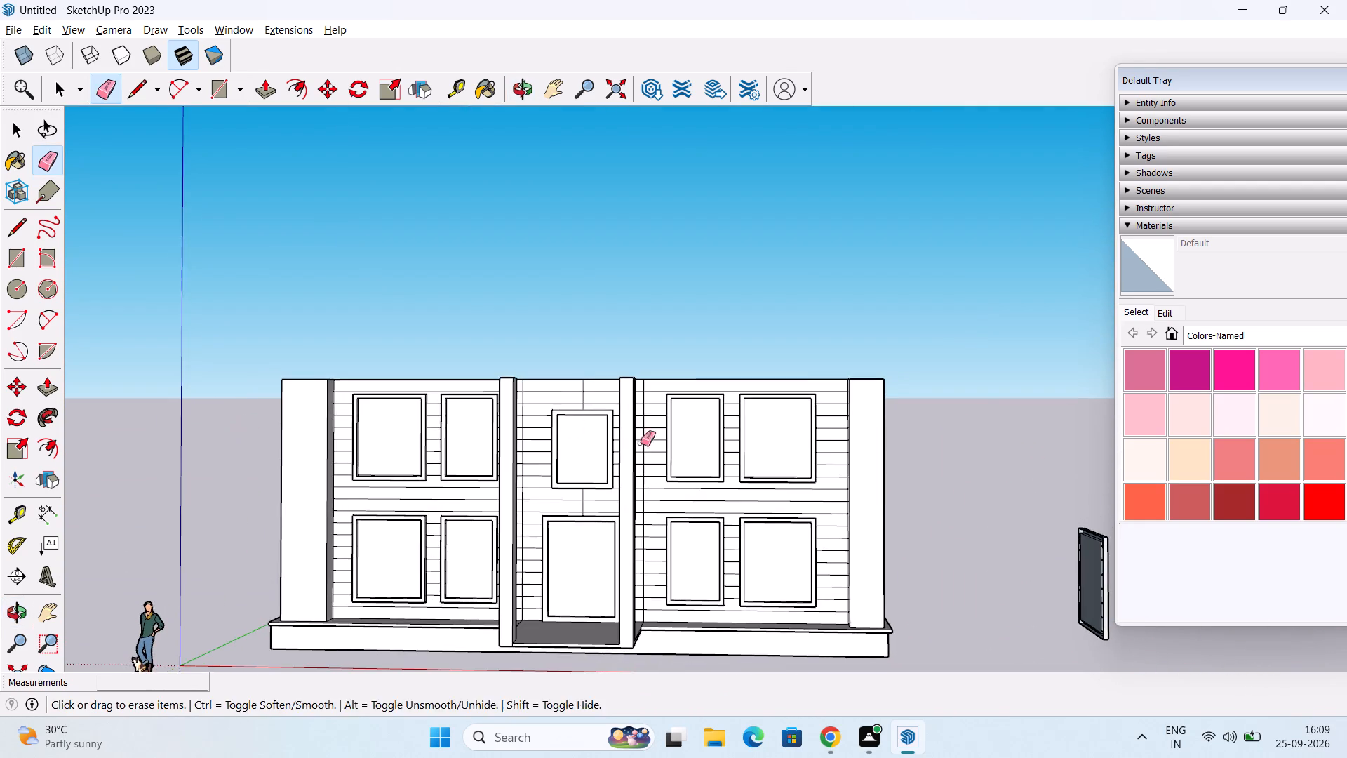
middle_drag(649, 453, 251, 507)
middle_drag(535, 474, 450, 649)
scroll(677, 524, up, 4)
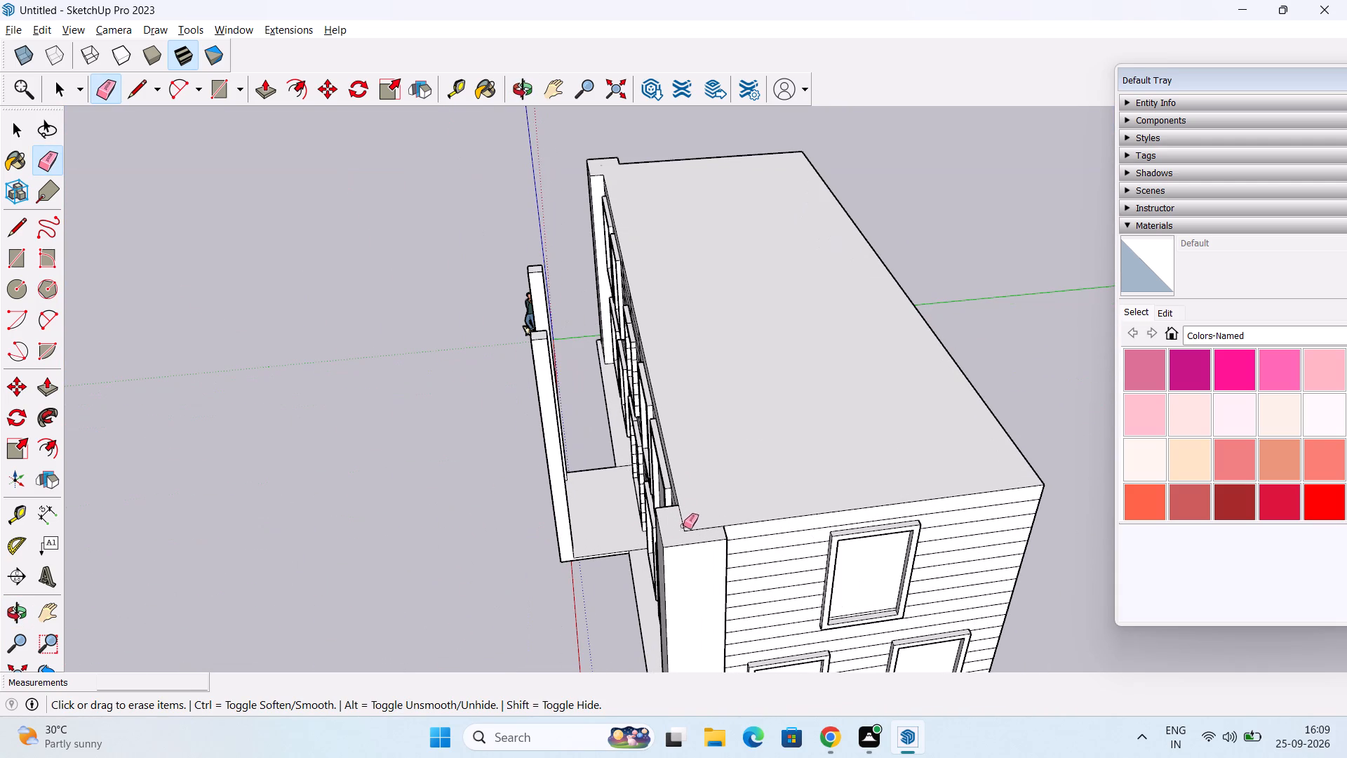
click(704, 529)
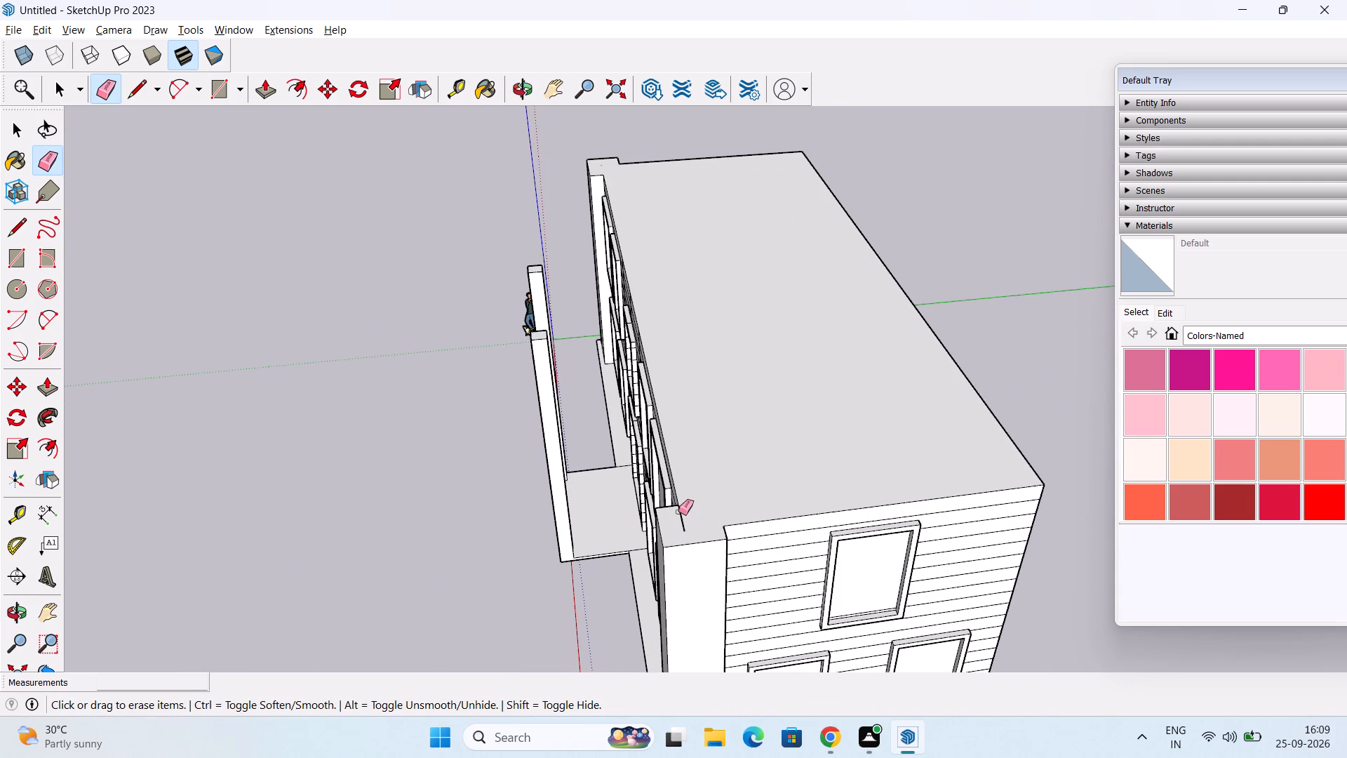
click(679, 517)
Examine the roof around both front corner pillars for remaining stray edges.
scroll(613, 570, down, 7)
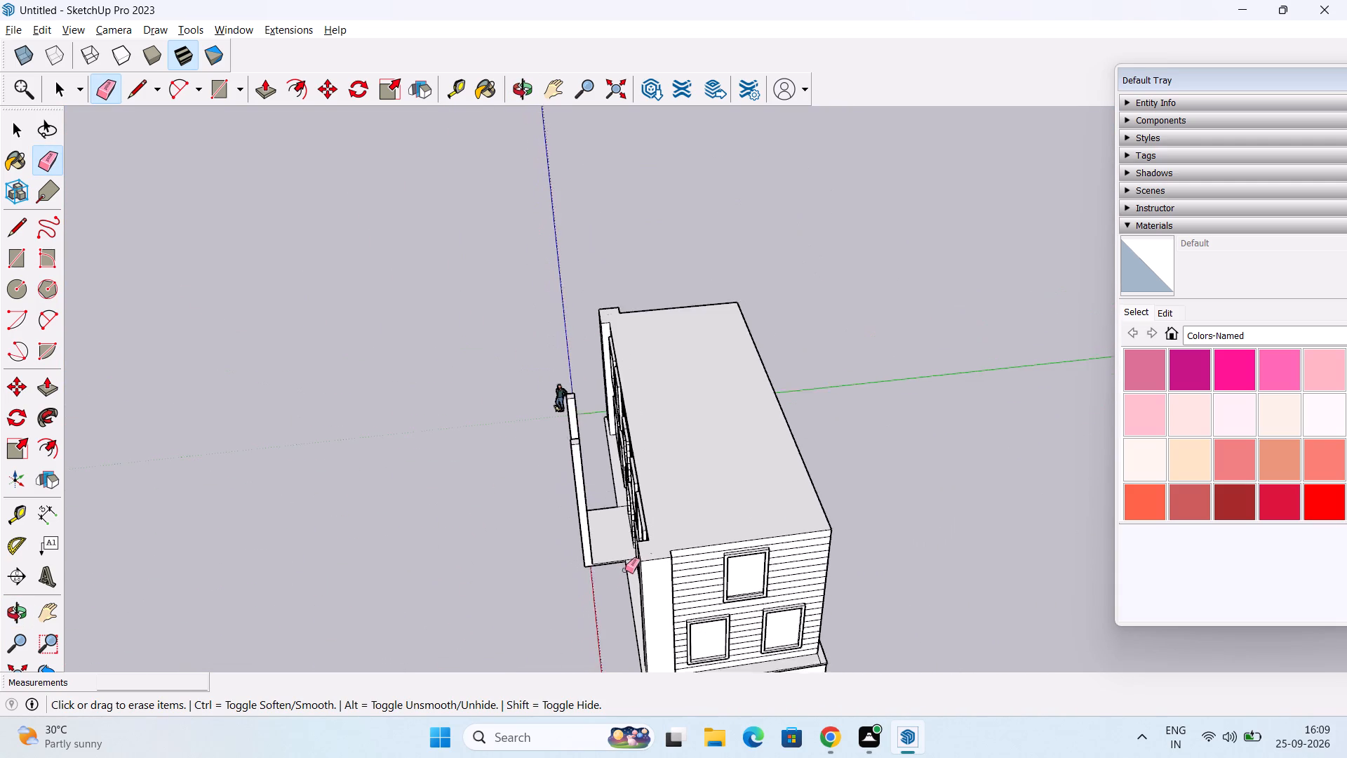
scroll(625, 570, down, 1)
middle_drag(608, 609, 1068, 552)
middle_drag(739, 590, 1066, 511)
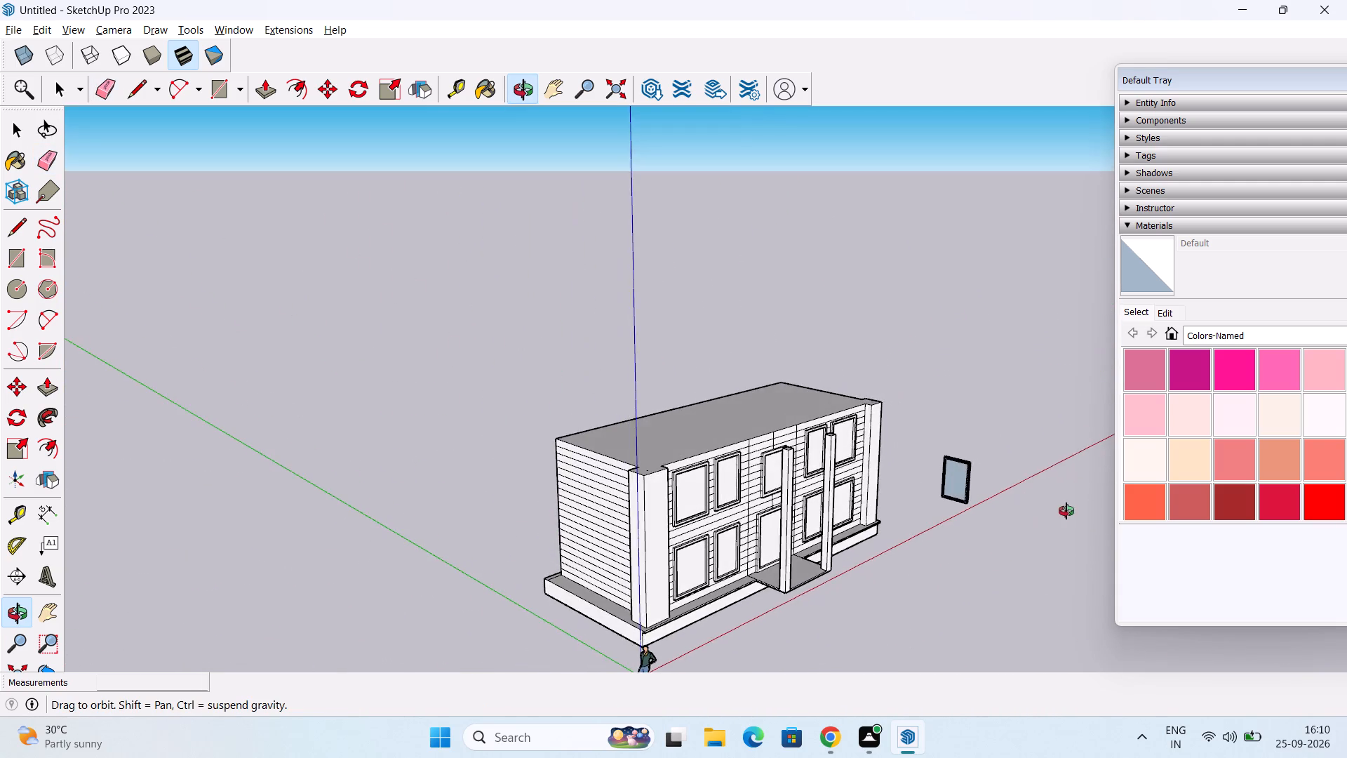
middle_drag(1066, 511, 284, 558)
key(space)
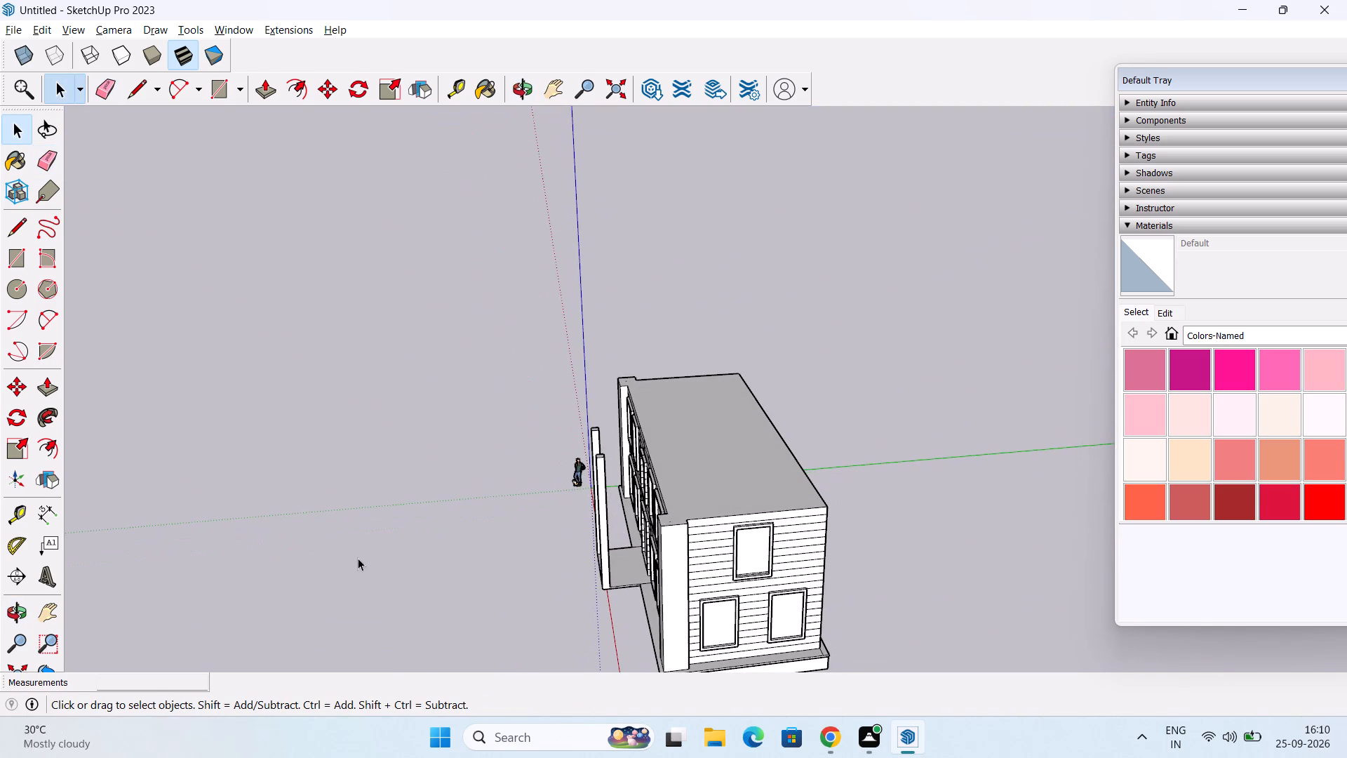
middle_drag(396, 587, 430, 548)
scroll(655, 500, up, 8)
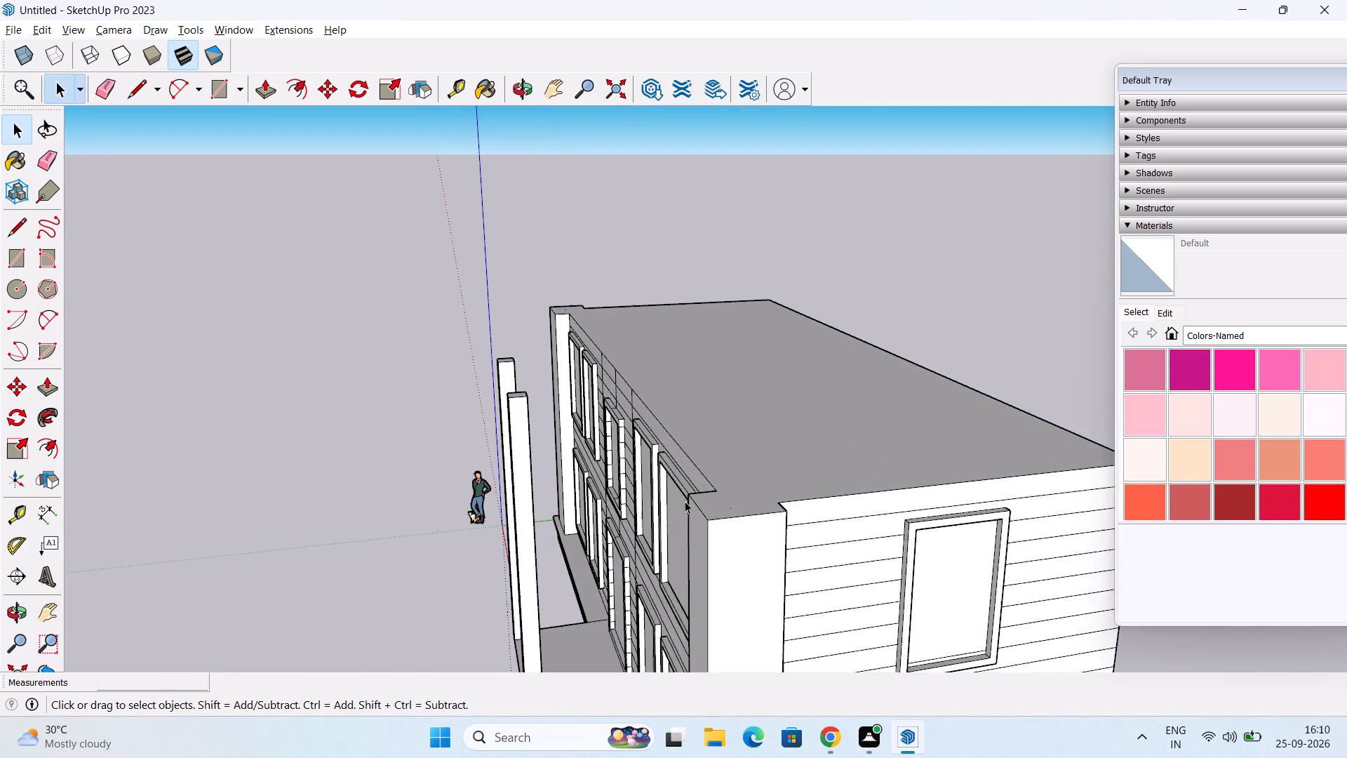
scroll(685, 501, up, 4)
middle_drag(695, 505, 619, 596)
scroll(635, 597, up, 4)
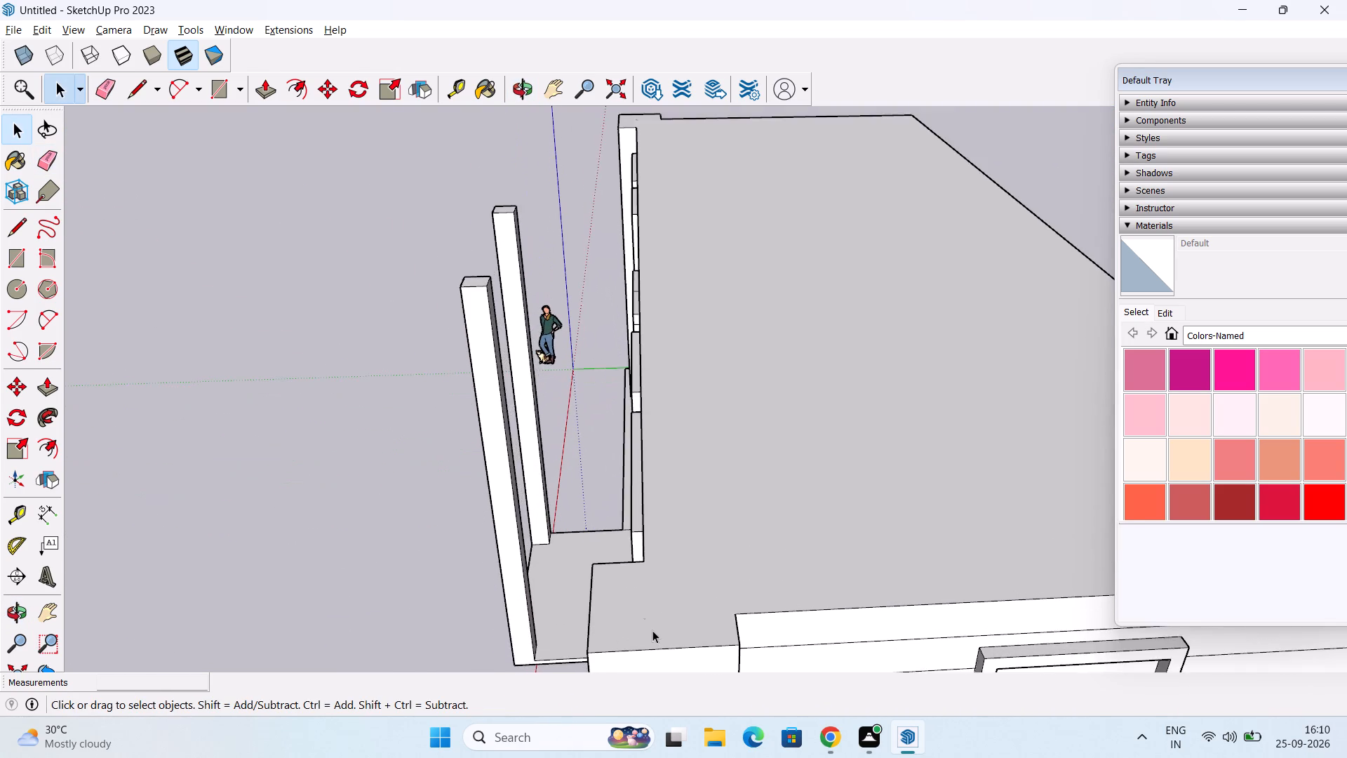
scroll(652, 630, up, 20)
scroll(652, 630, up, 5)
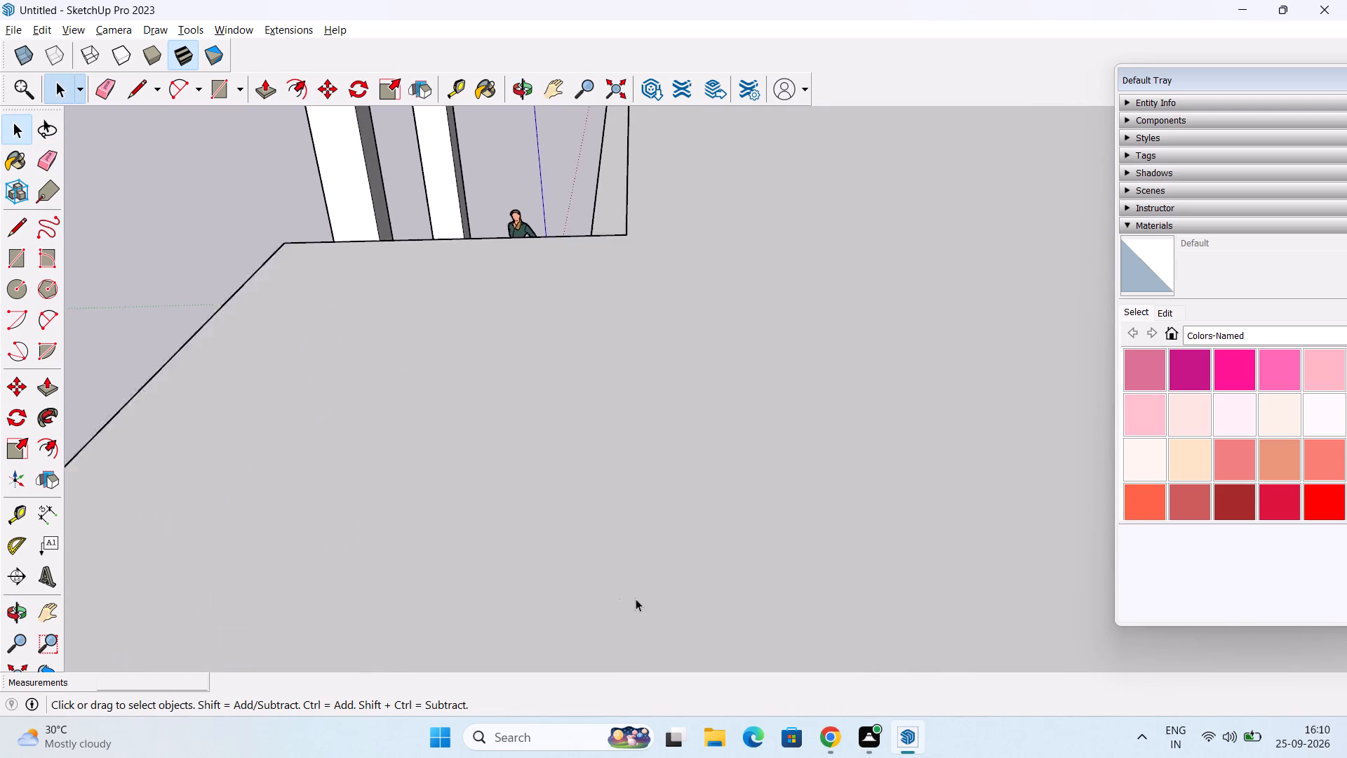
scroll(636, 599, up, 5)
scroll(624, 606, down, 18)
scroll(701, 580, down, 3)
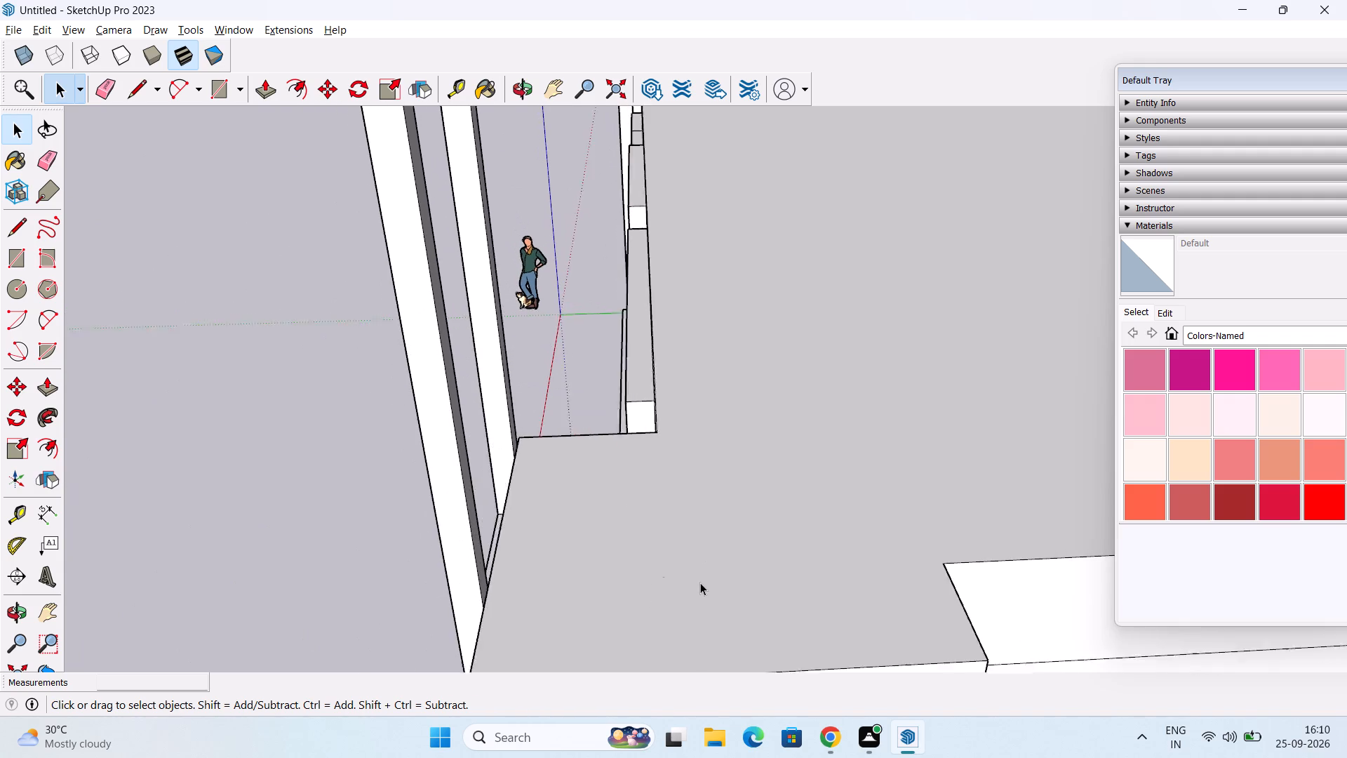
scroll(700, 583, down, 18)
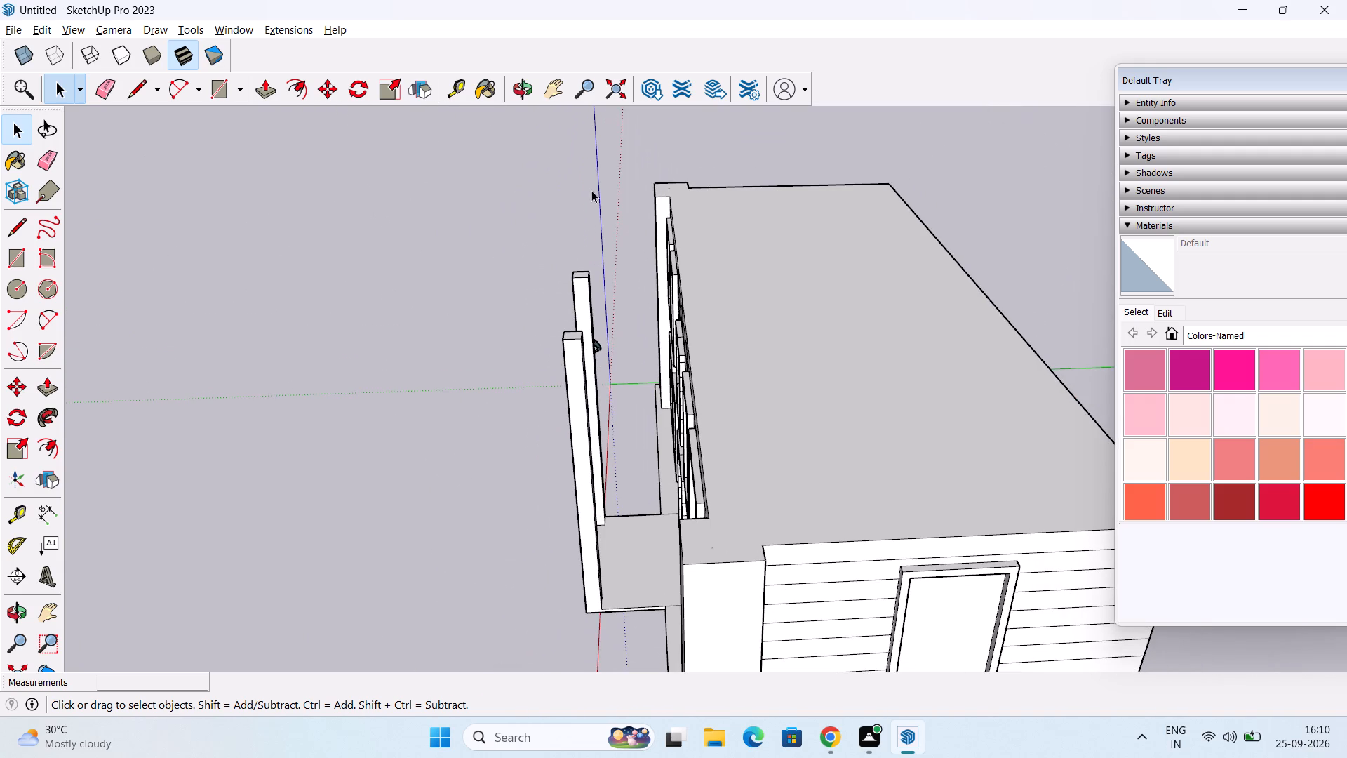
shift+middle_drag(660, 290, 635, 319)
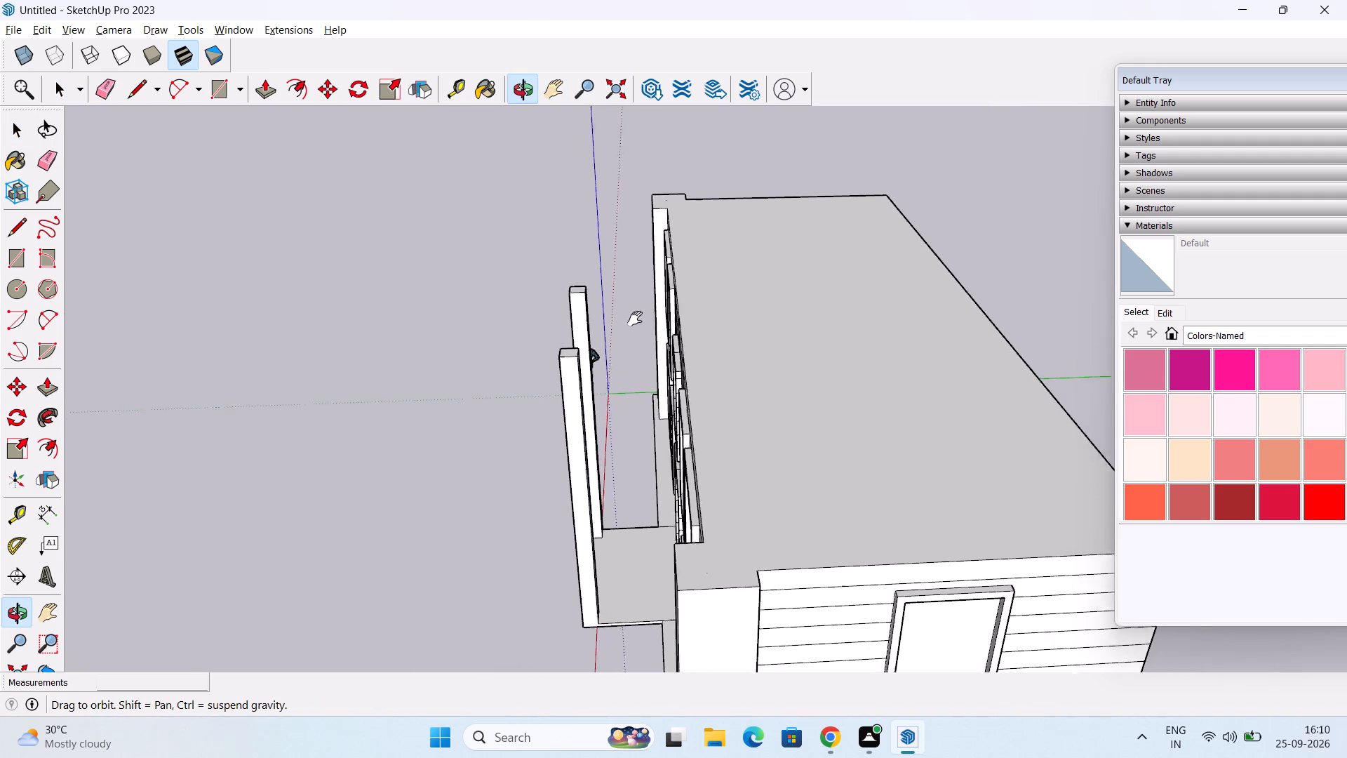
shift+middle_drag(635, 319, 483, 465)
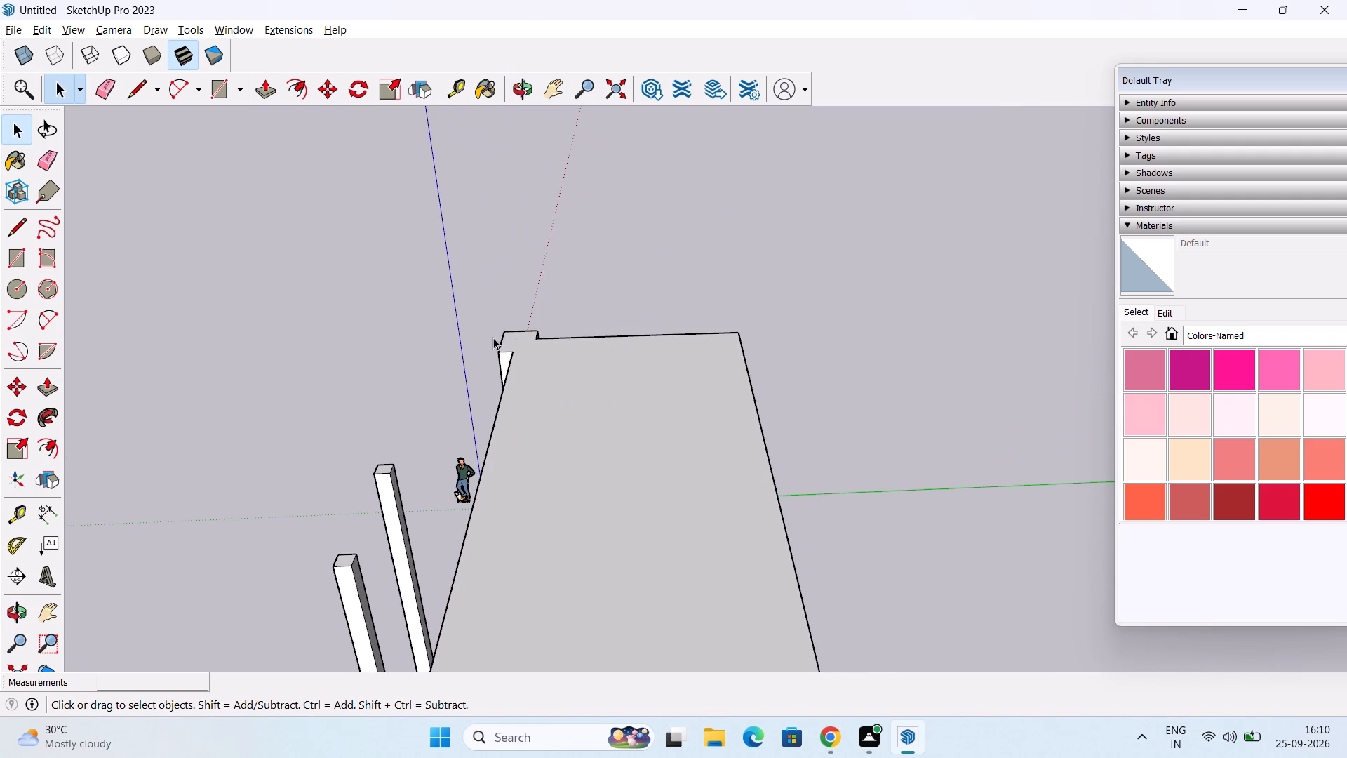
Try to erase the tiny stray marks remaining on top of both front corner pillars.
key(e)
click(517, 338)
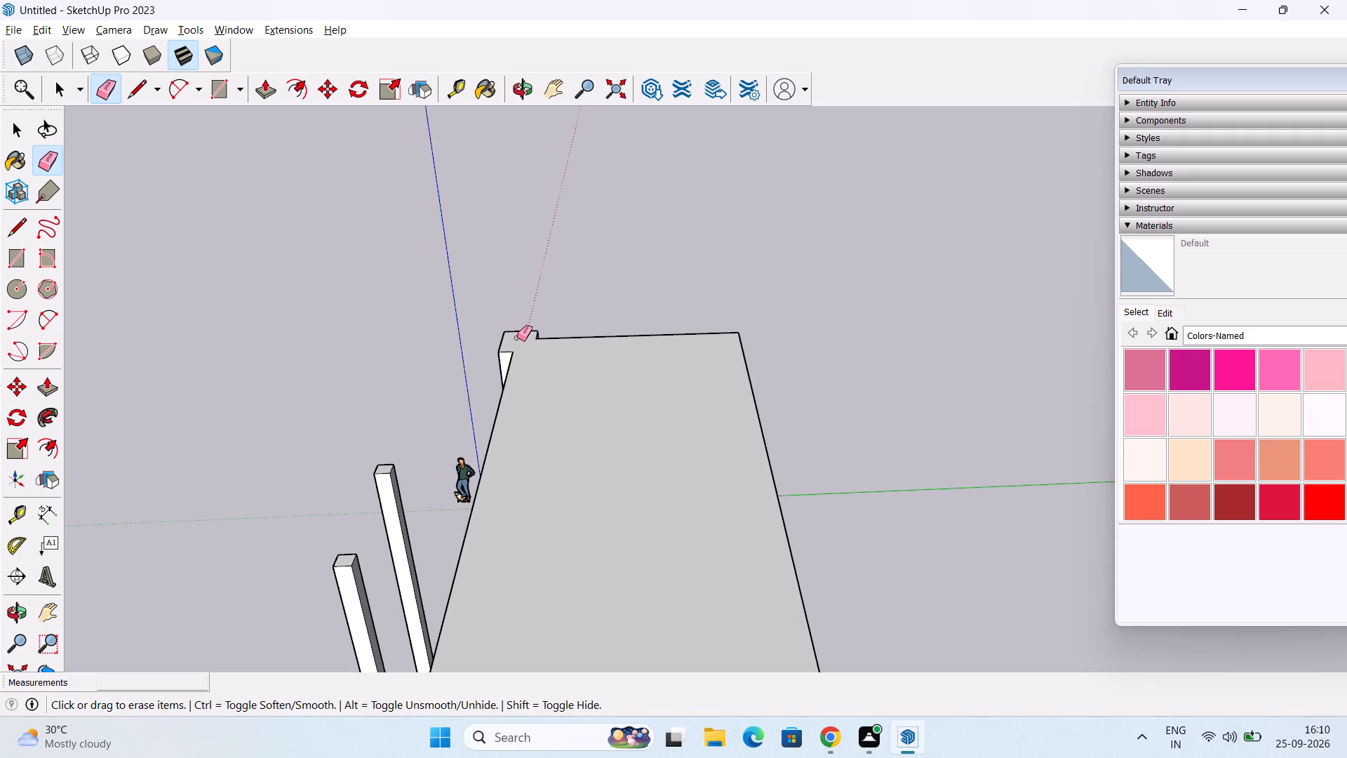
scroll(533, 376, down, 4)
middle_drag(520, 629, 697, 448)
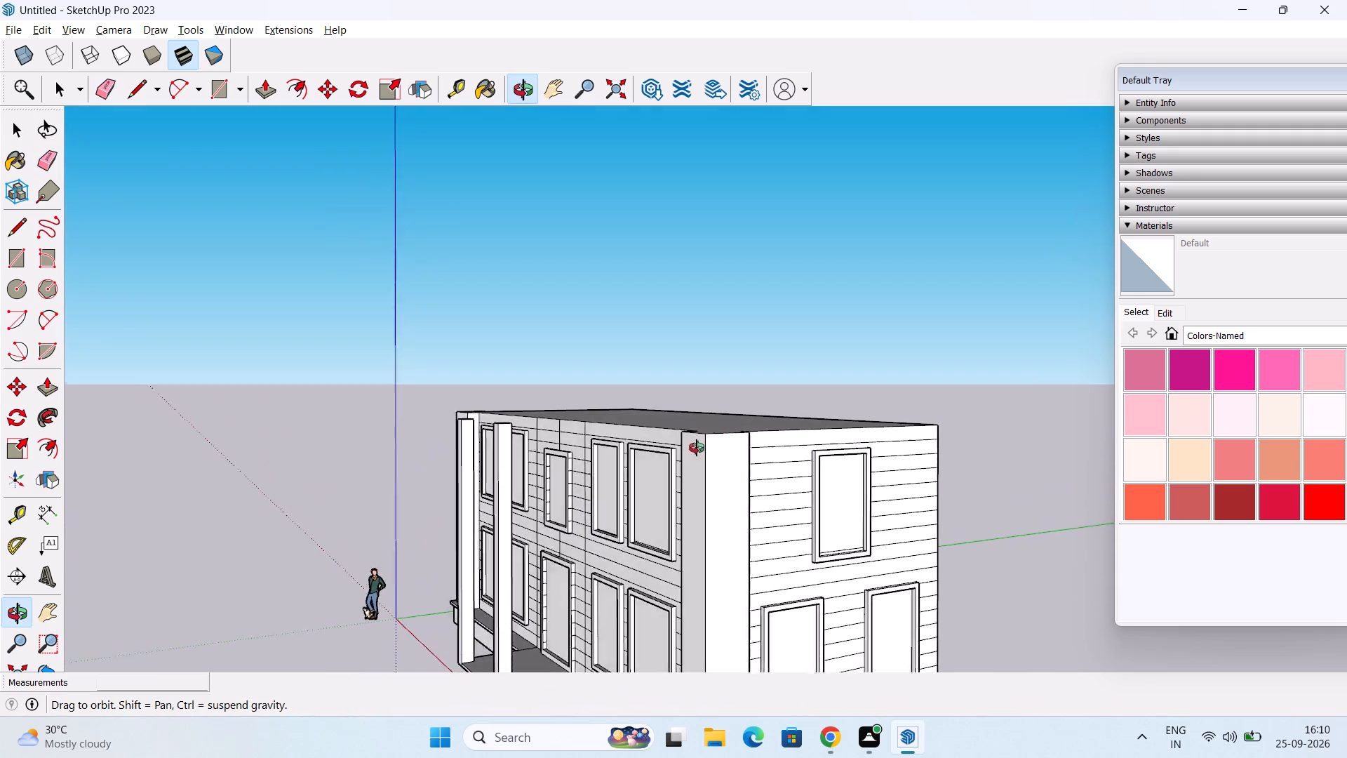
middle_drag(697, 448, 436, 594)
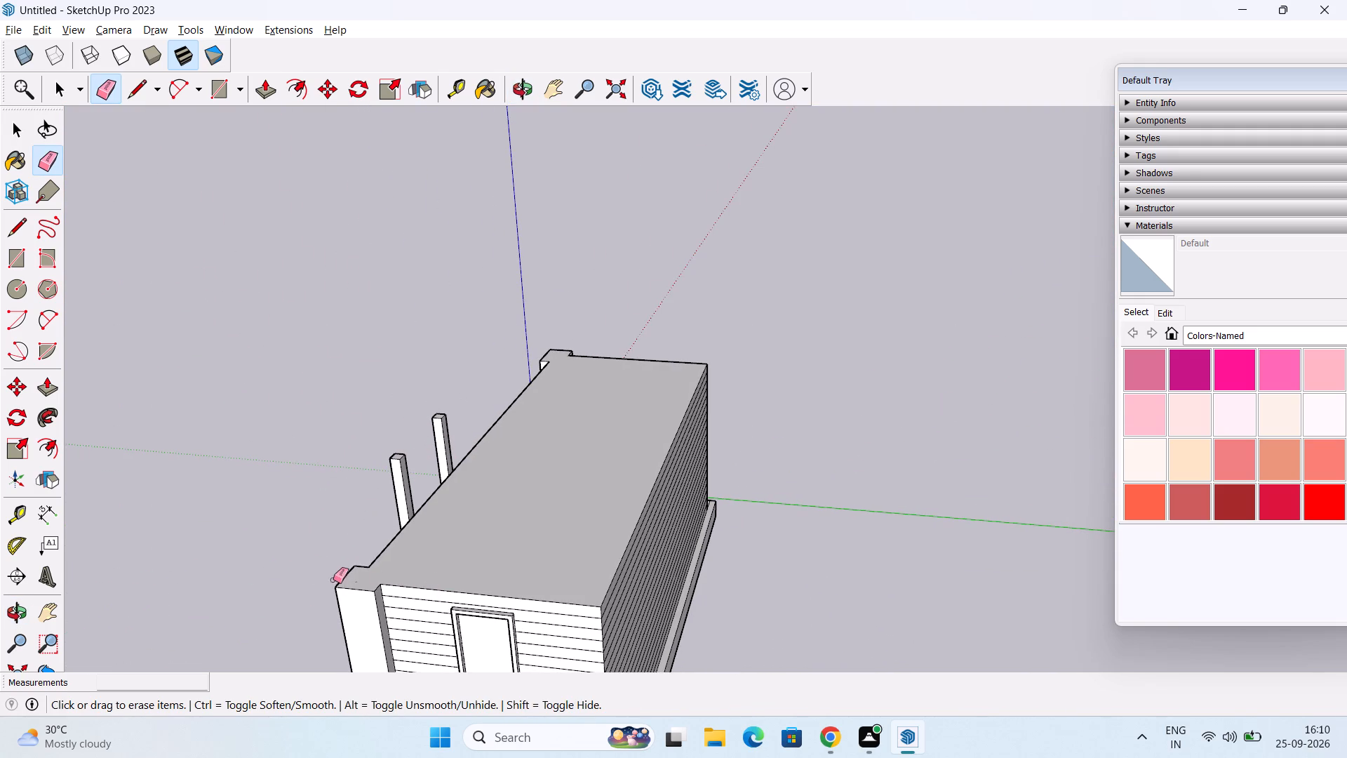
click(357, 583)
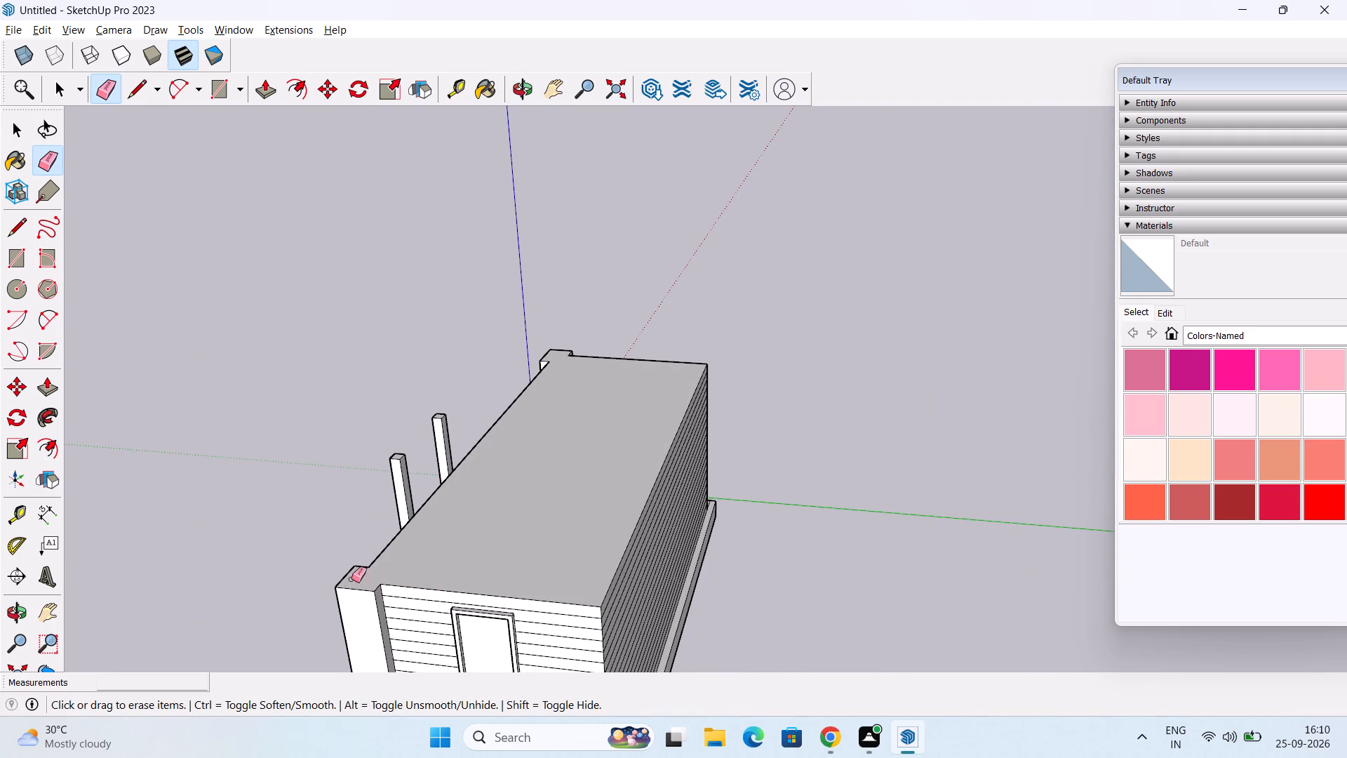
click(359, 579)
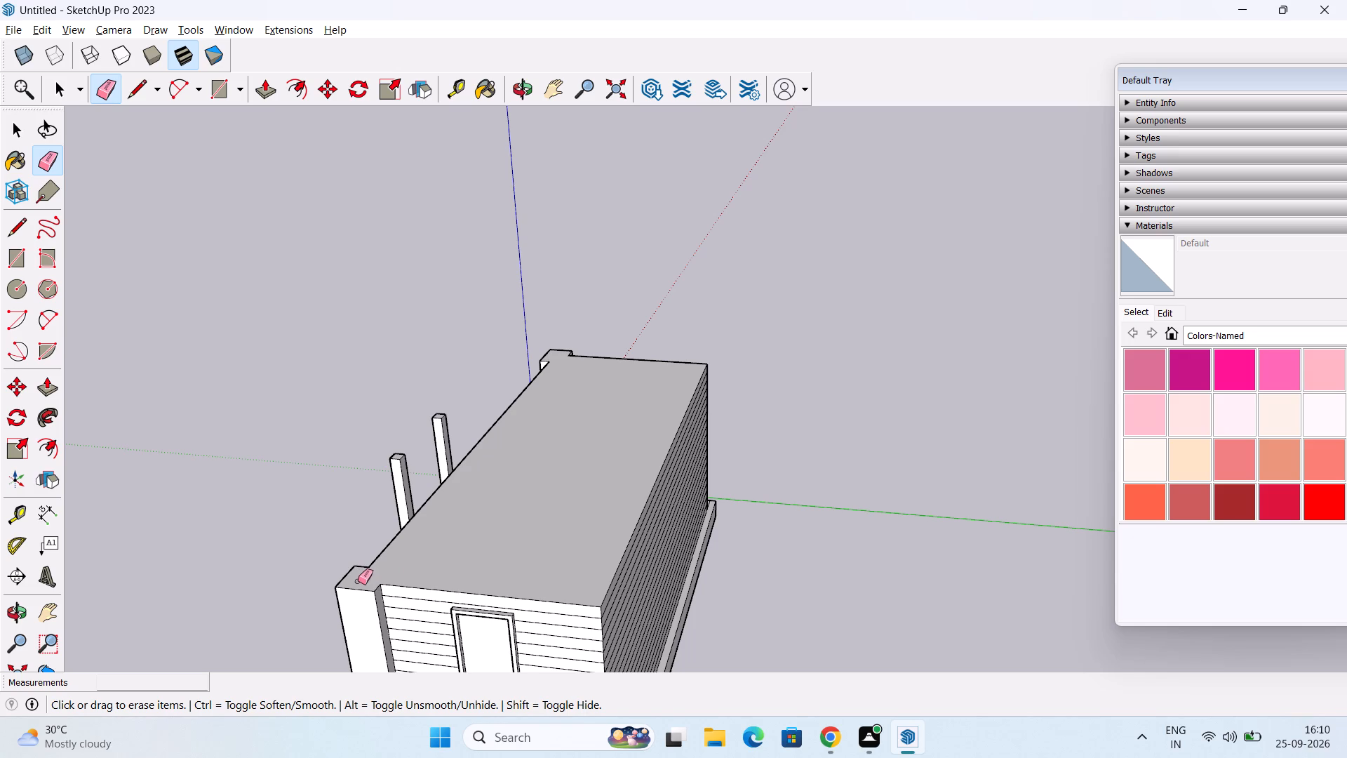
click(359, 580)
scroll(354, 582, up, 5)
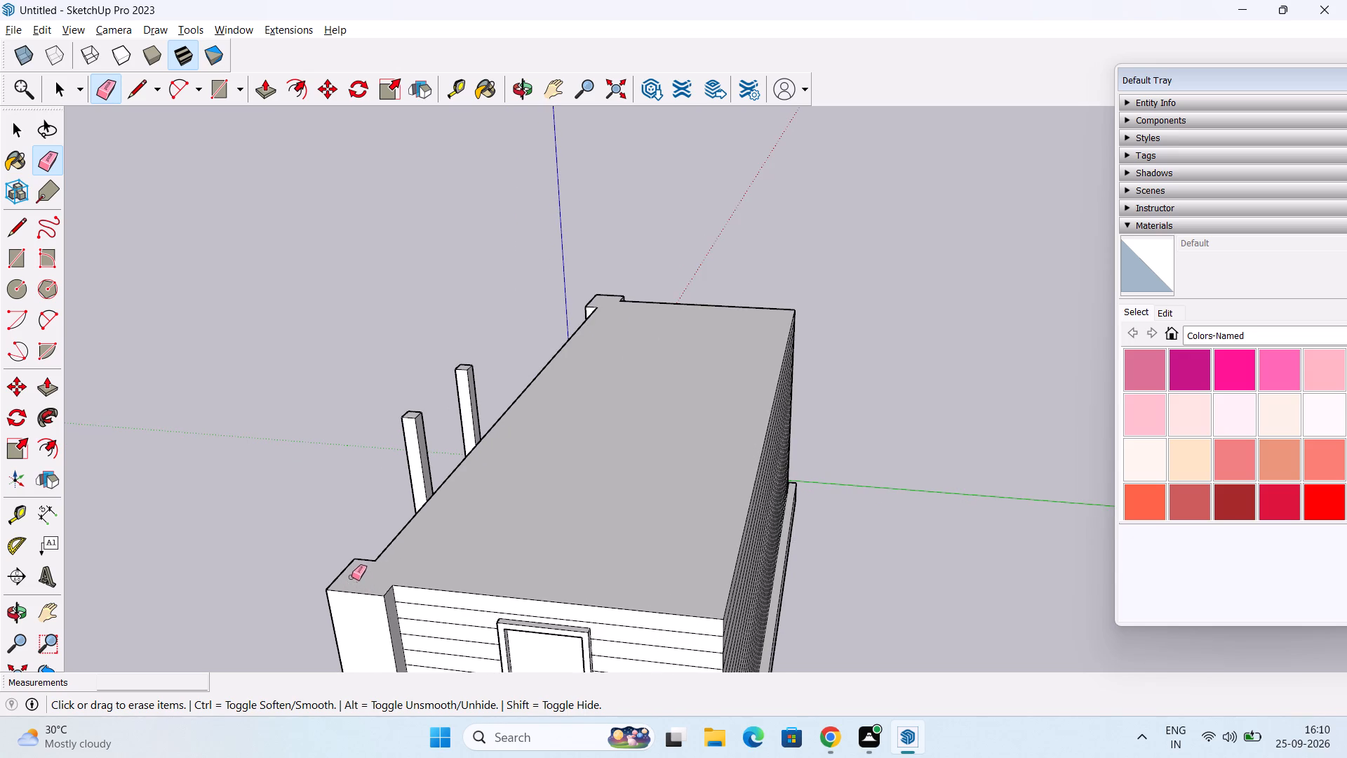
drag(351, 577, 358, 580)
click(358, 580)
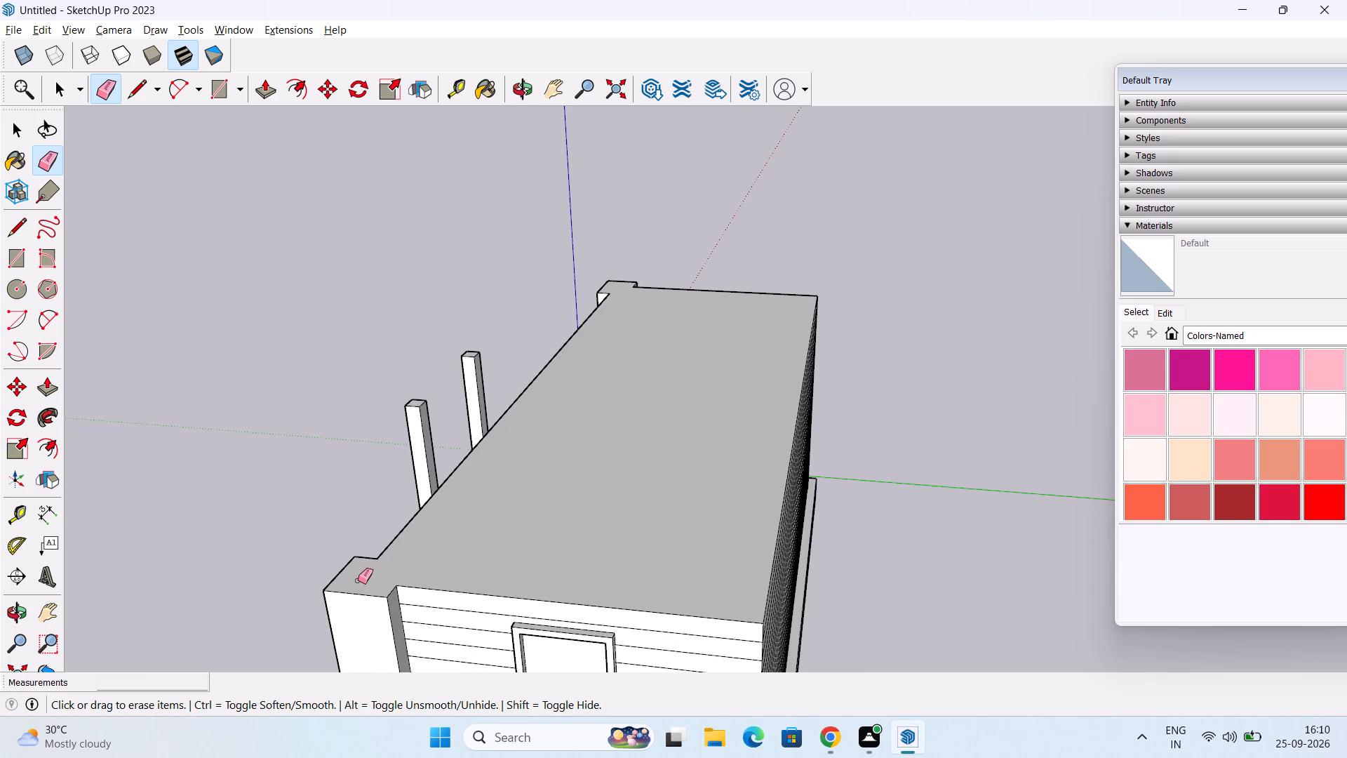
Examine the building's front, side and entrance landing from several angles, including from below.
scroll(387, 573, down, 3)
key(space)
scroll(810, 561, down, 3)
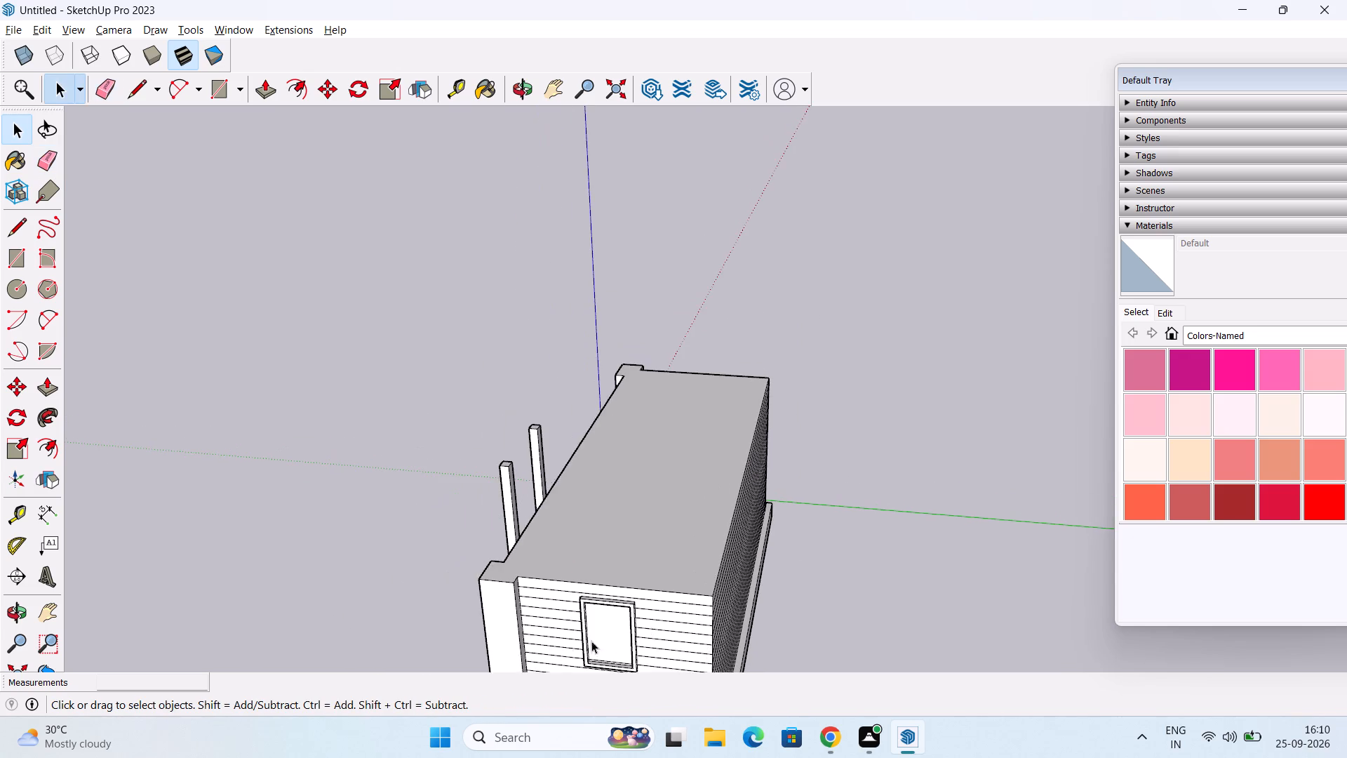
middle_drag(553, 642, 1004, 510)
middle_drag(755, 601, 777, 596)
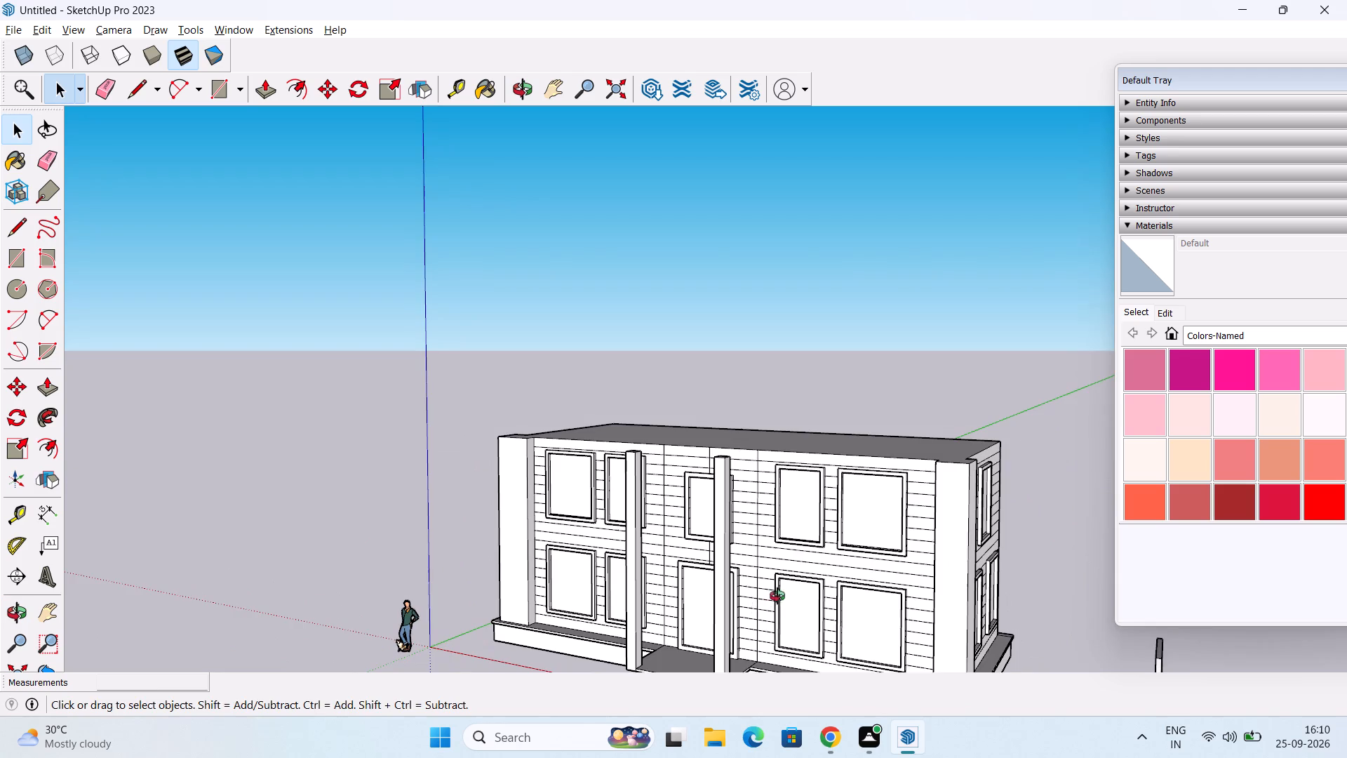
middle_drag(777, 596, 551, 554)
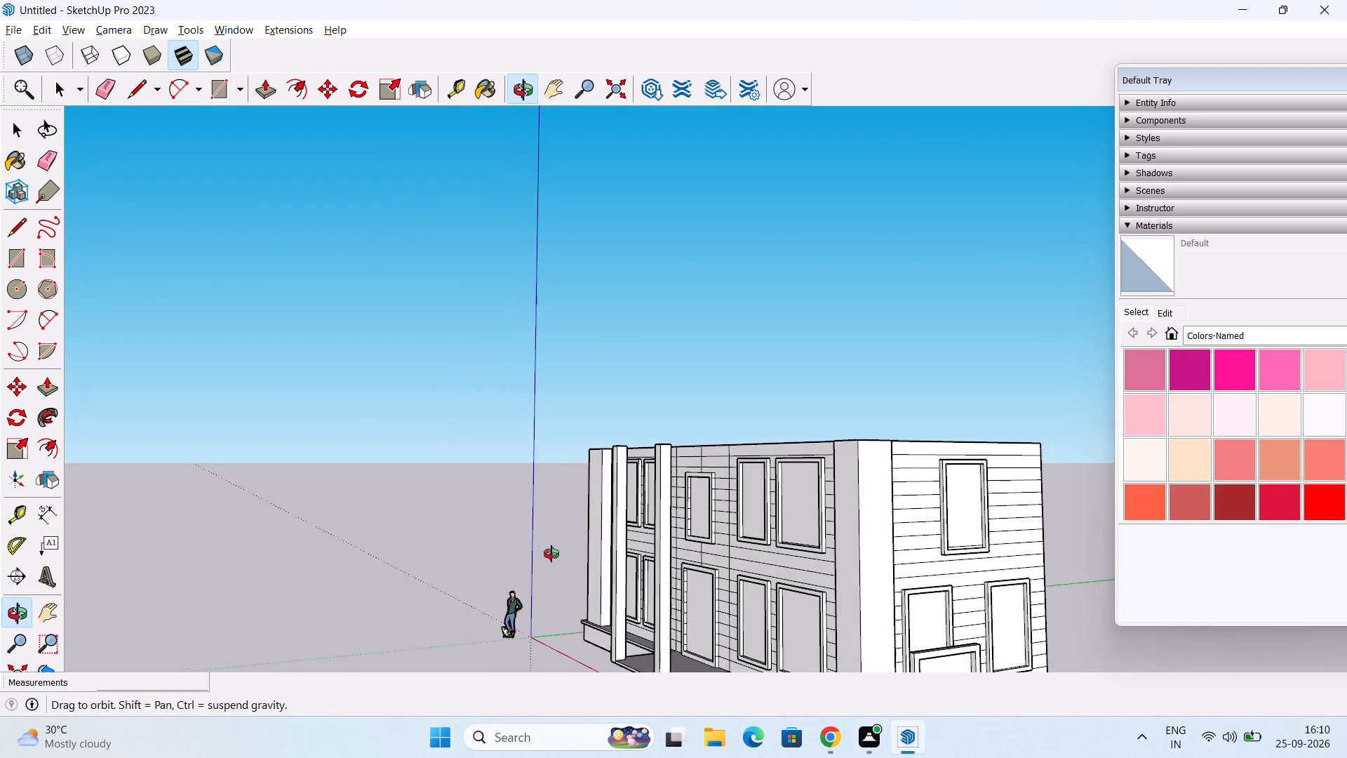
middle_drag(551, 554, 561, 555)
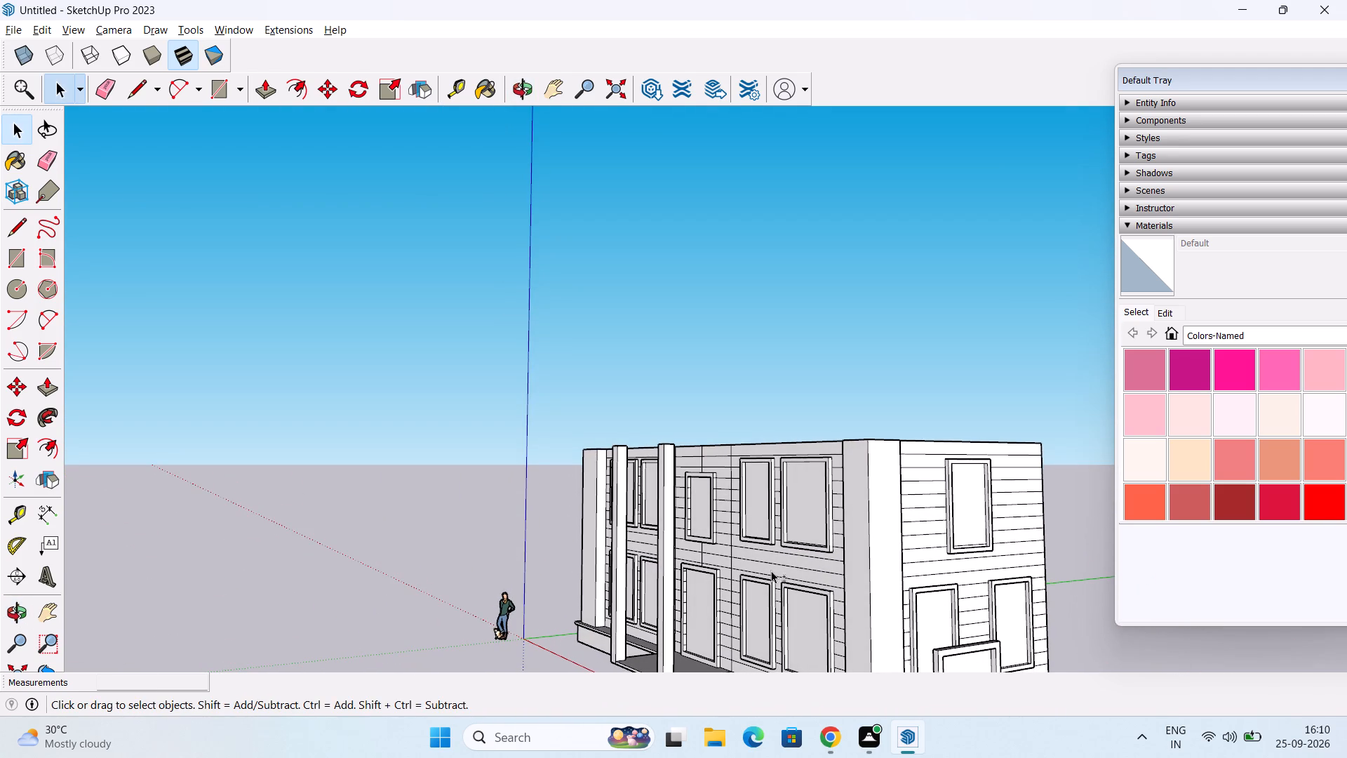
shift+middle_drag(771, 571, 642, 545)
middle_drag(675, 557, 759, 587)
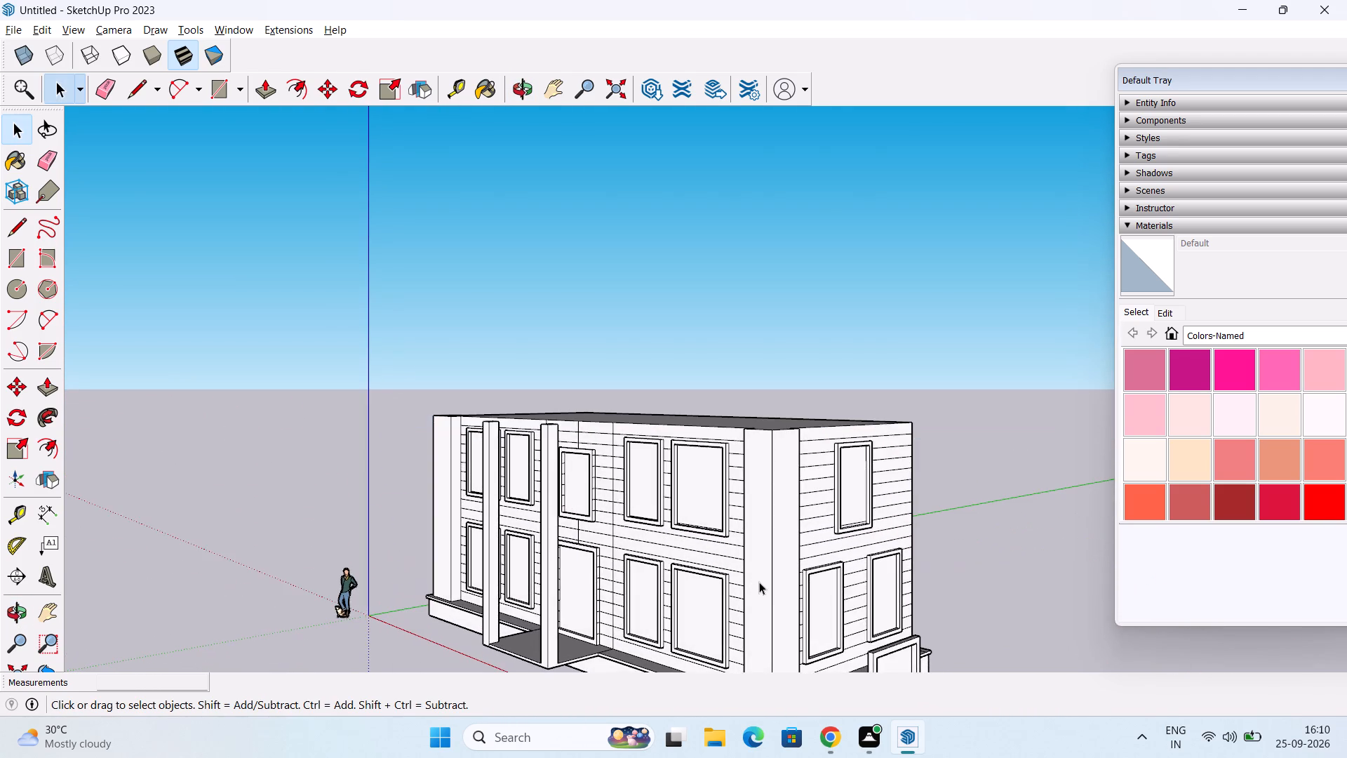
scroll(760, 578, down, 2)
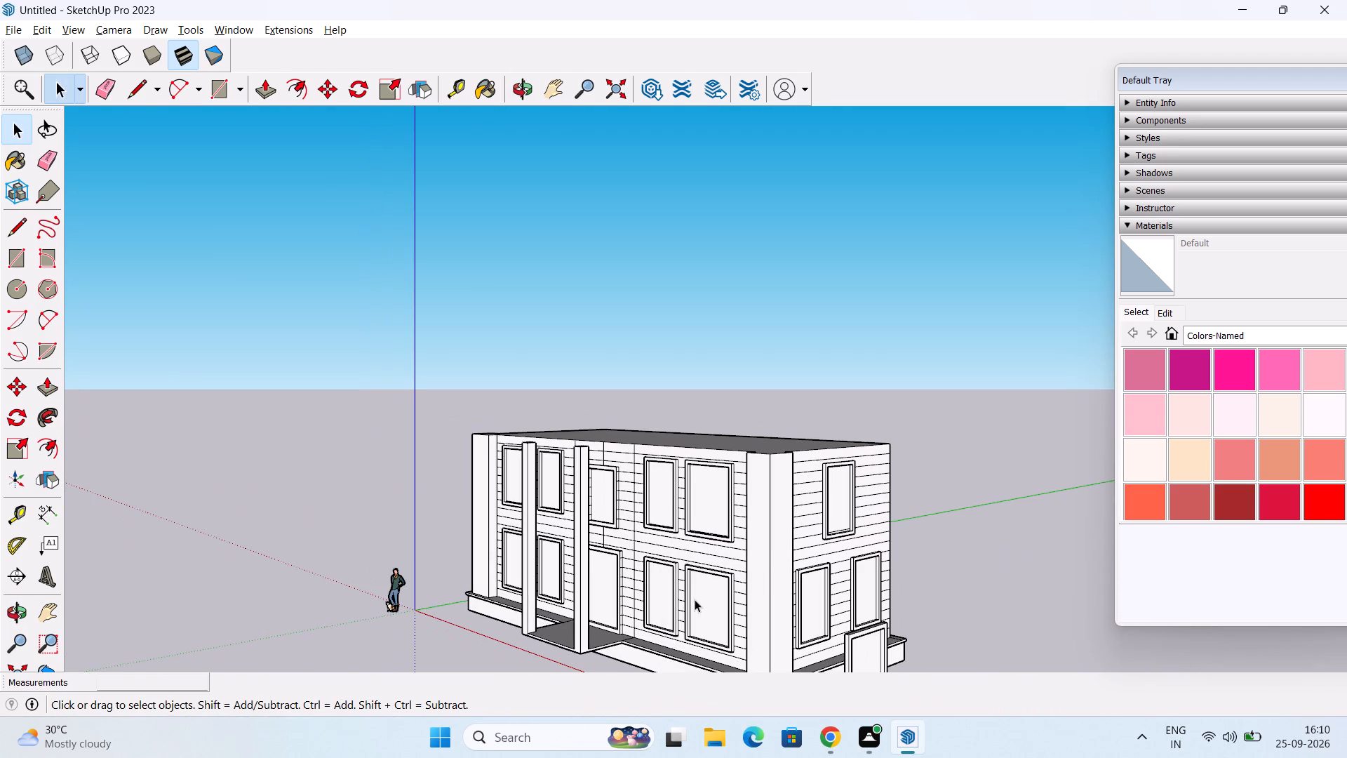
scroll(625, 641, up, 6)
scroll(594, 644, down, 2)
middle_drag(594, 644, 619, 531)
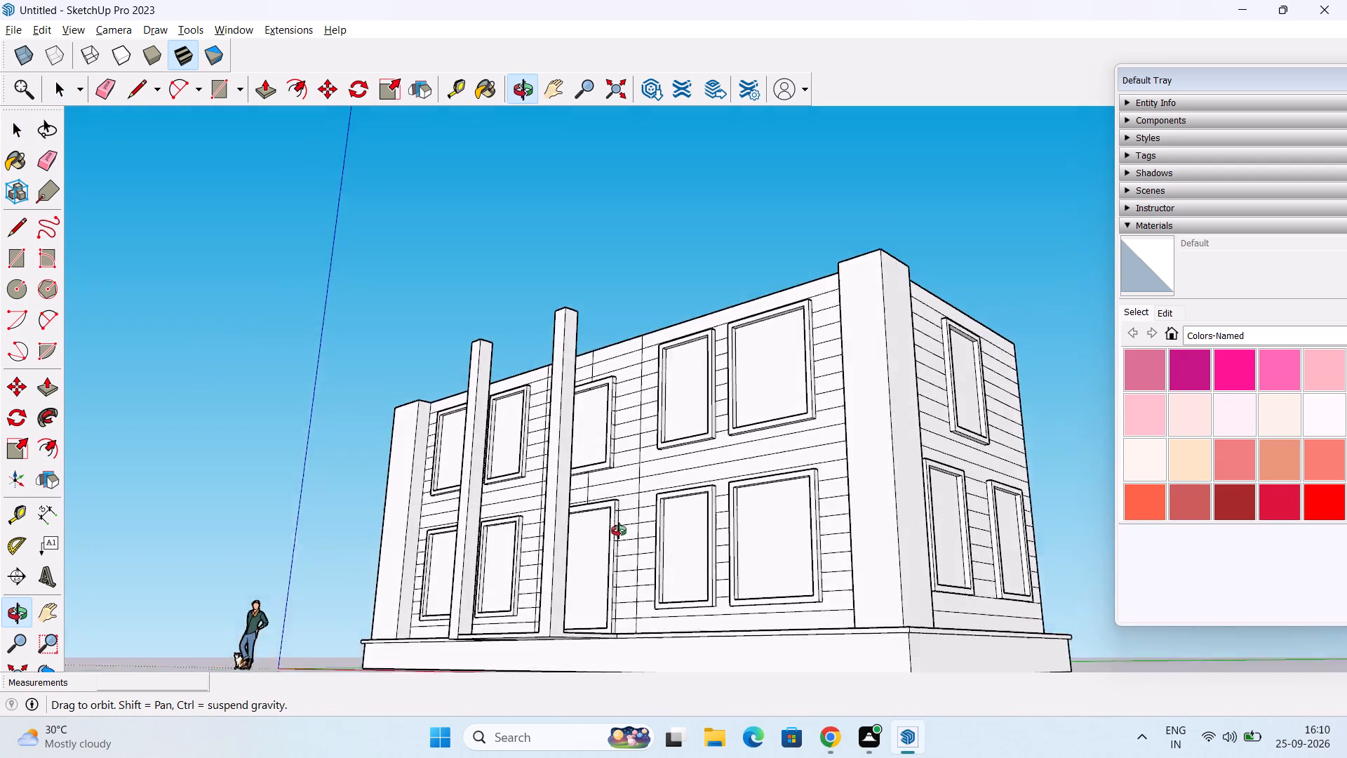
middle_drag(619, 531, 542, 484)
scroll(602, 657, down, 1)
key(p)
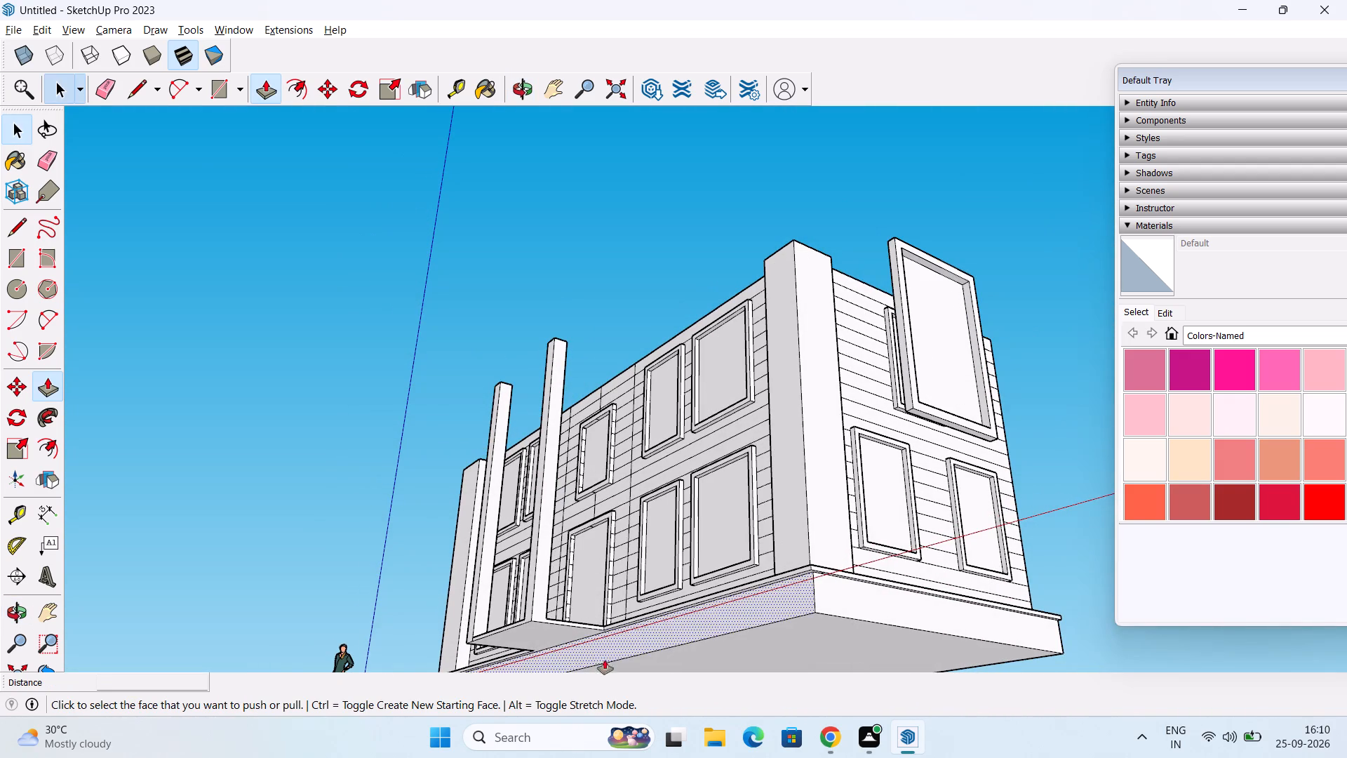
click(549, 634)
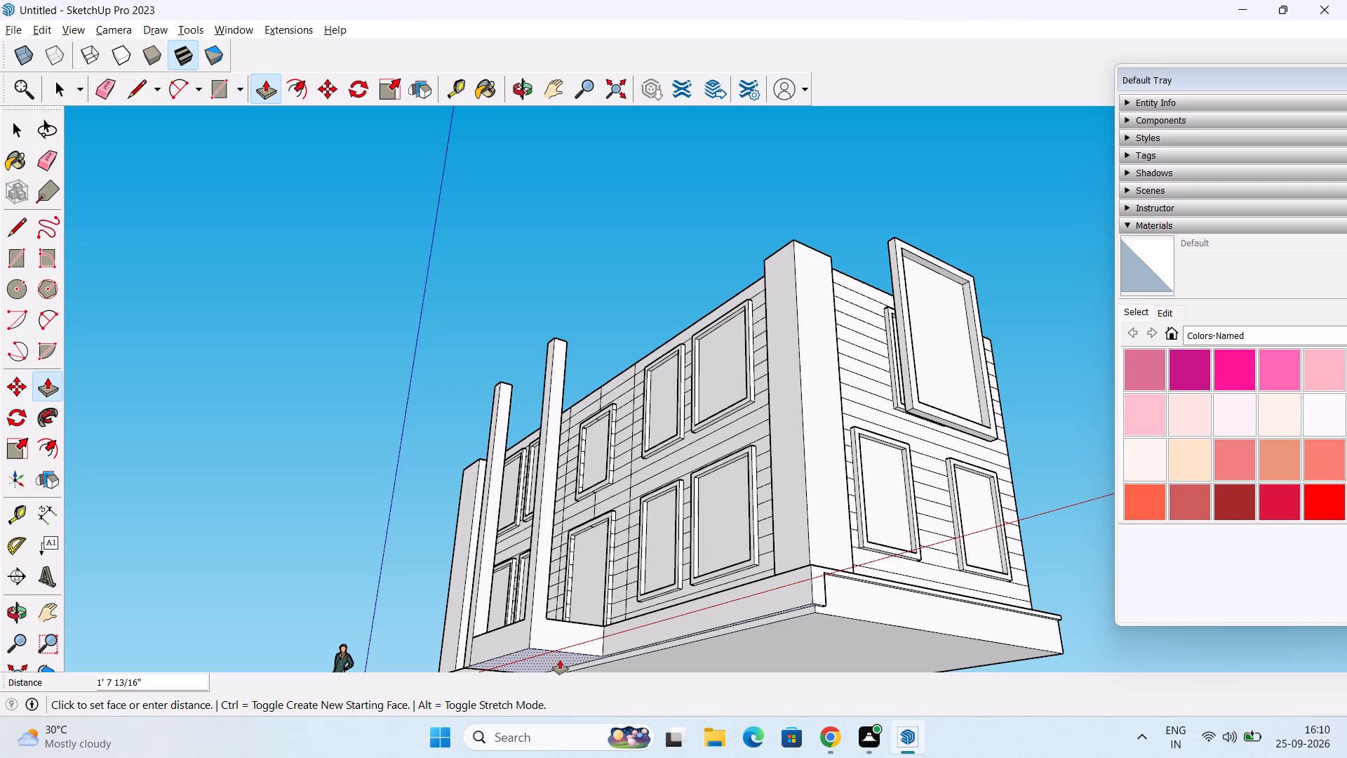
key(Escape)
Draw a short edge of about 4 3/8" at each side of the landing's underside, bridging the gap beneath the lip to the plinth.
middle_drag(574, 627, 596, 577)
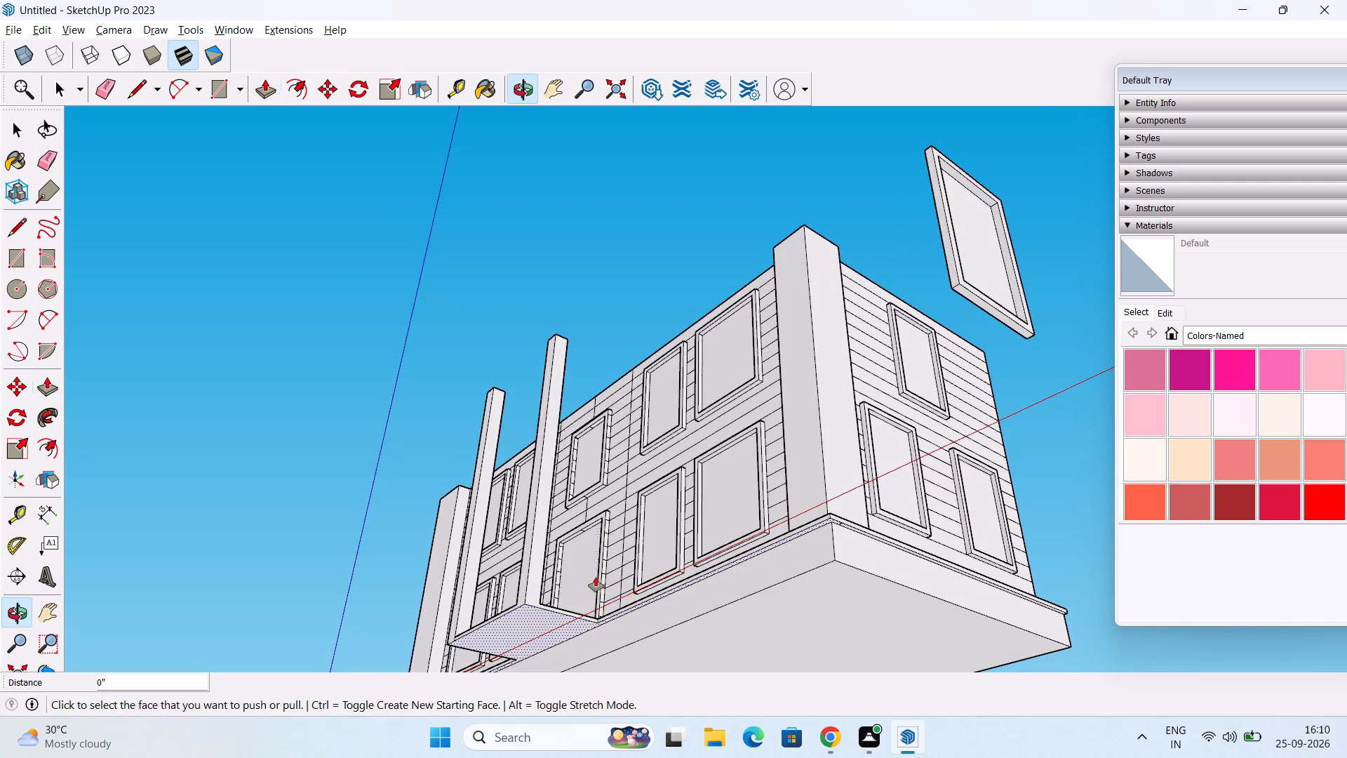
scroll(602, 637, up, 15)
key(space)
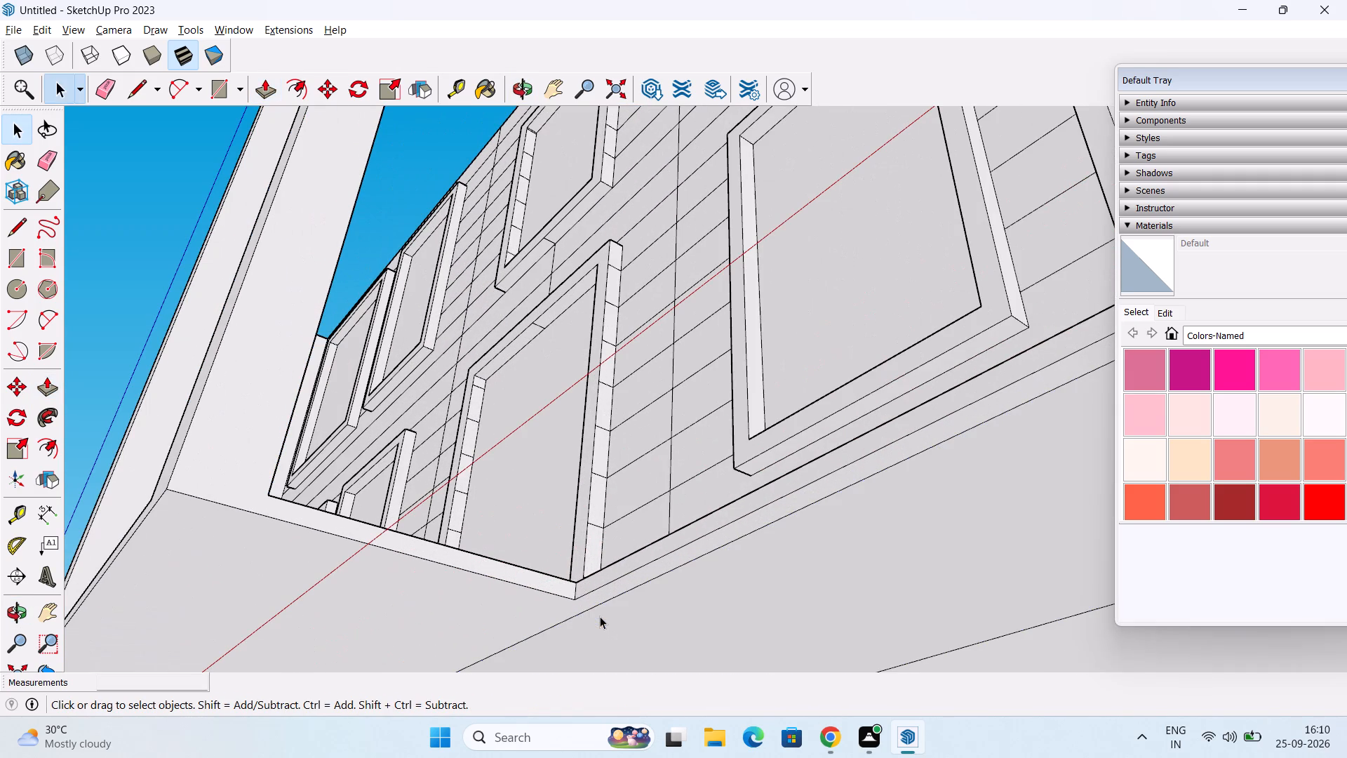
middle_drag(600, 616, 515, 627)
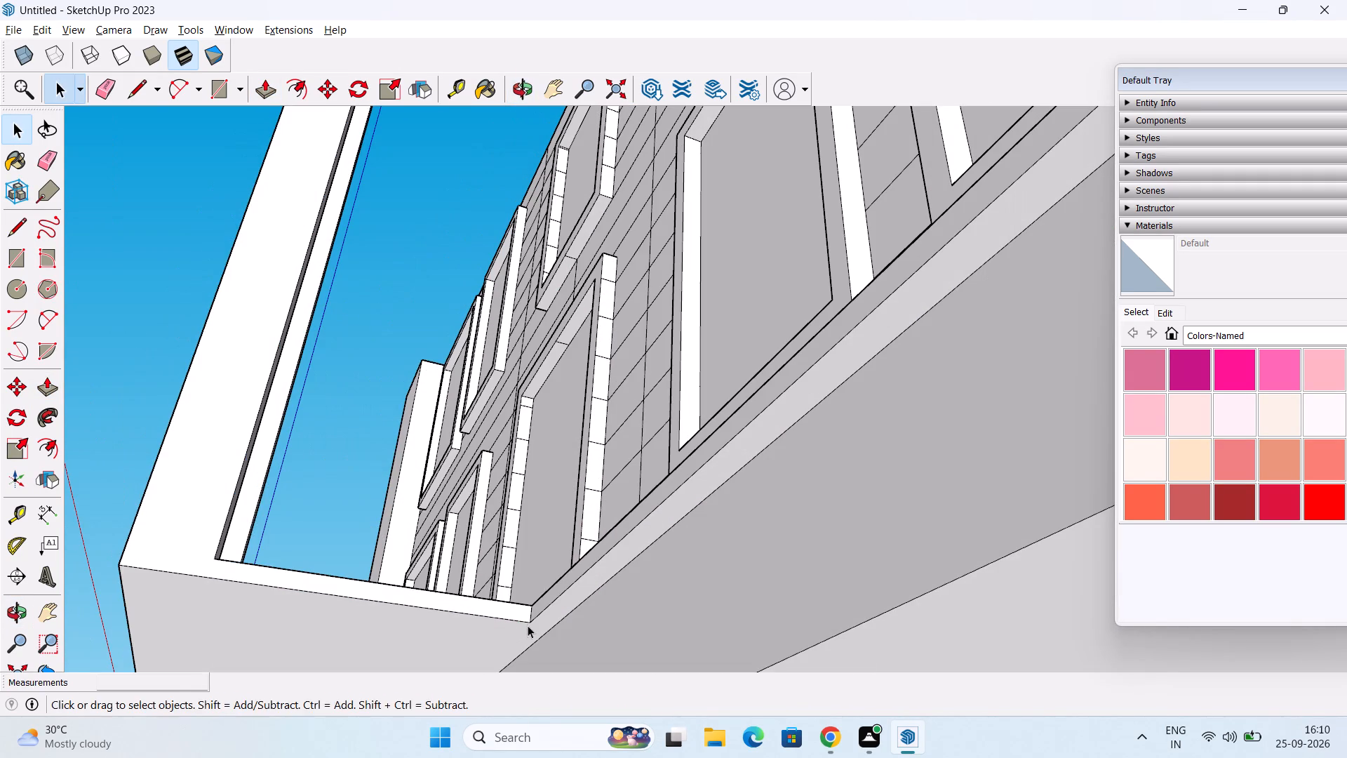
key(l)
click(528, 620)
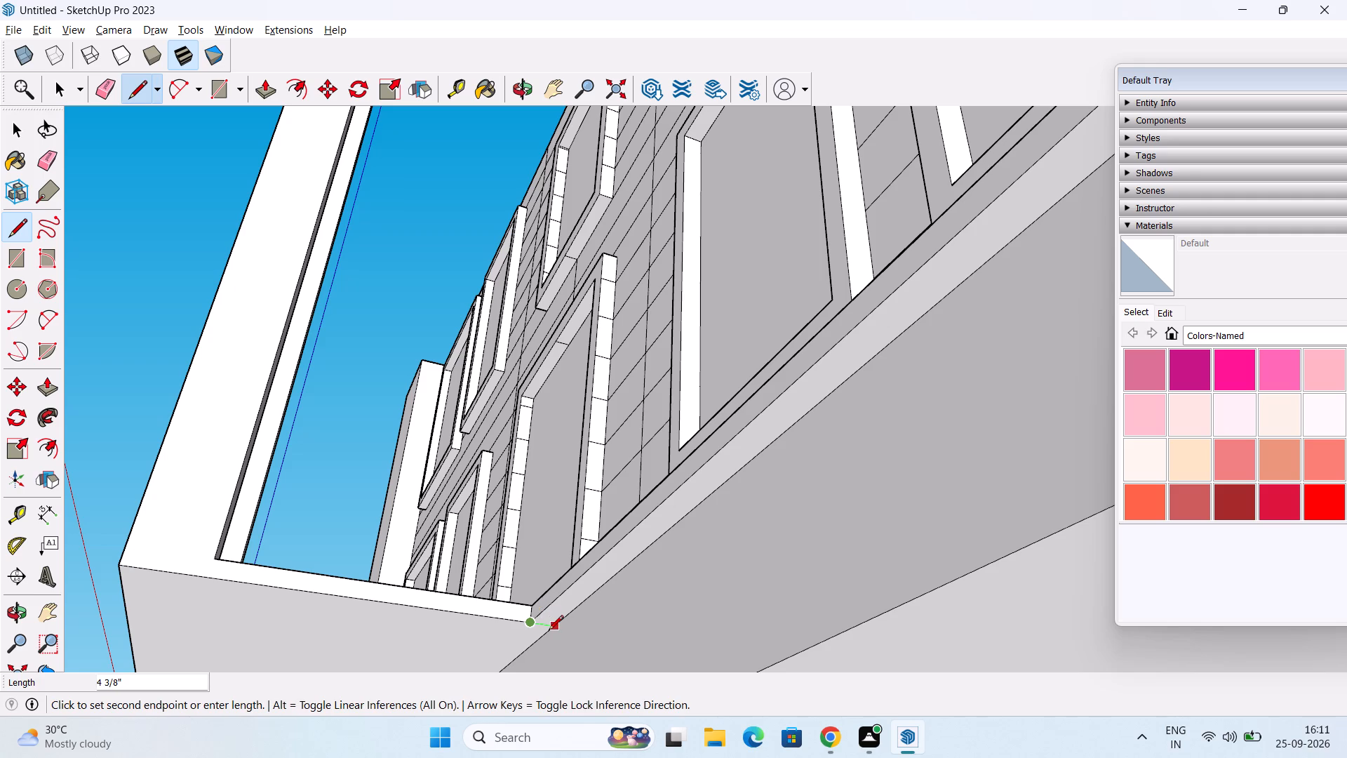
click(554, 631)
scroll(537, 646, down, 3)
shift+middle_drag(530, 649, 600, 537)
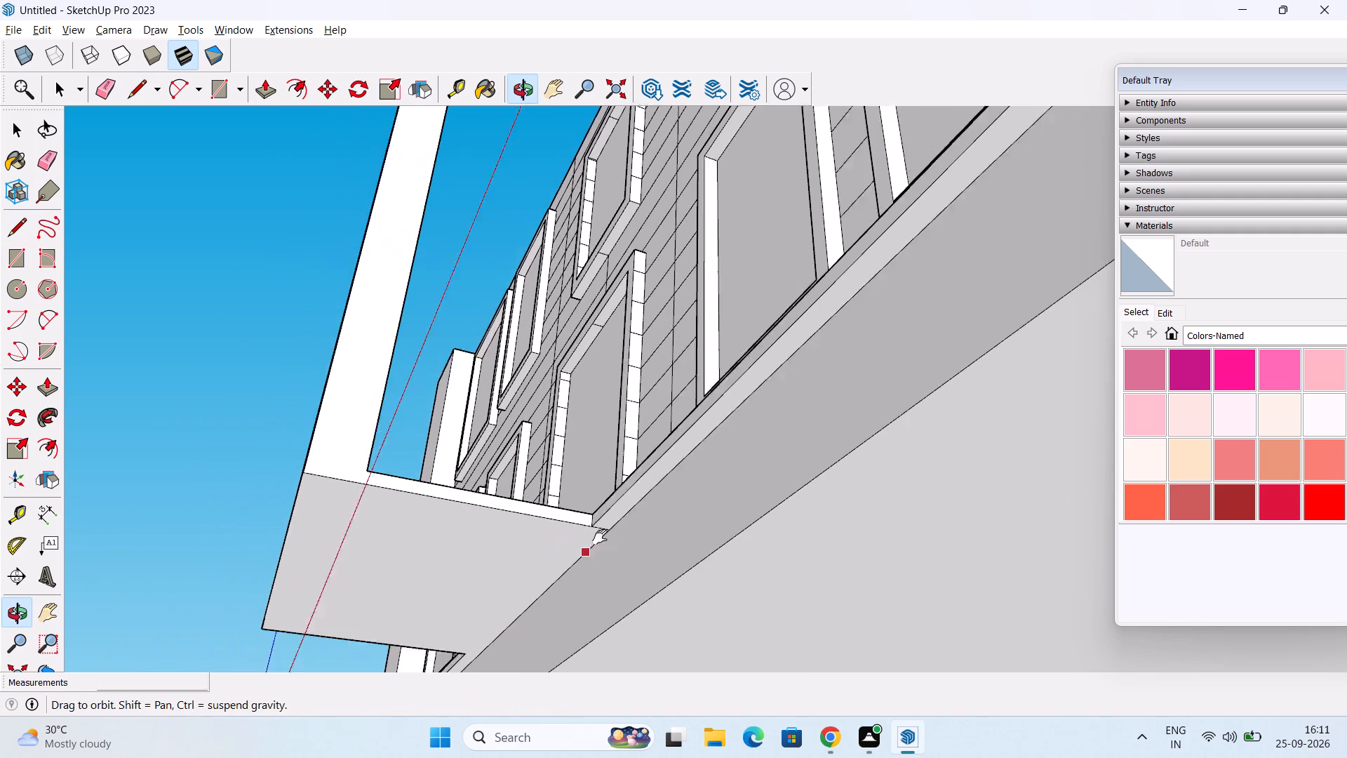
shift+middle_drag(600, 537, 658, 477)
click(522, 597)
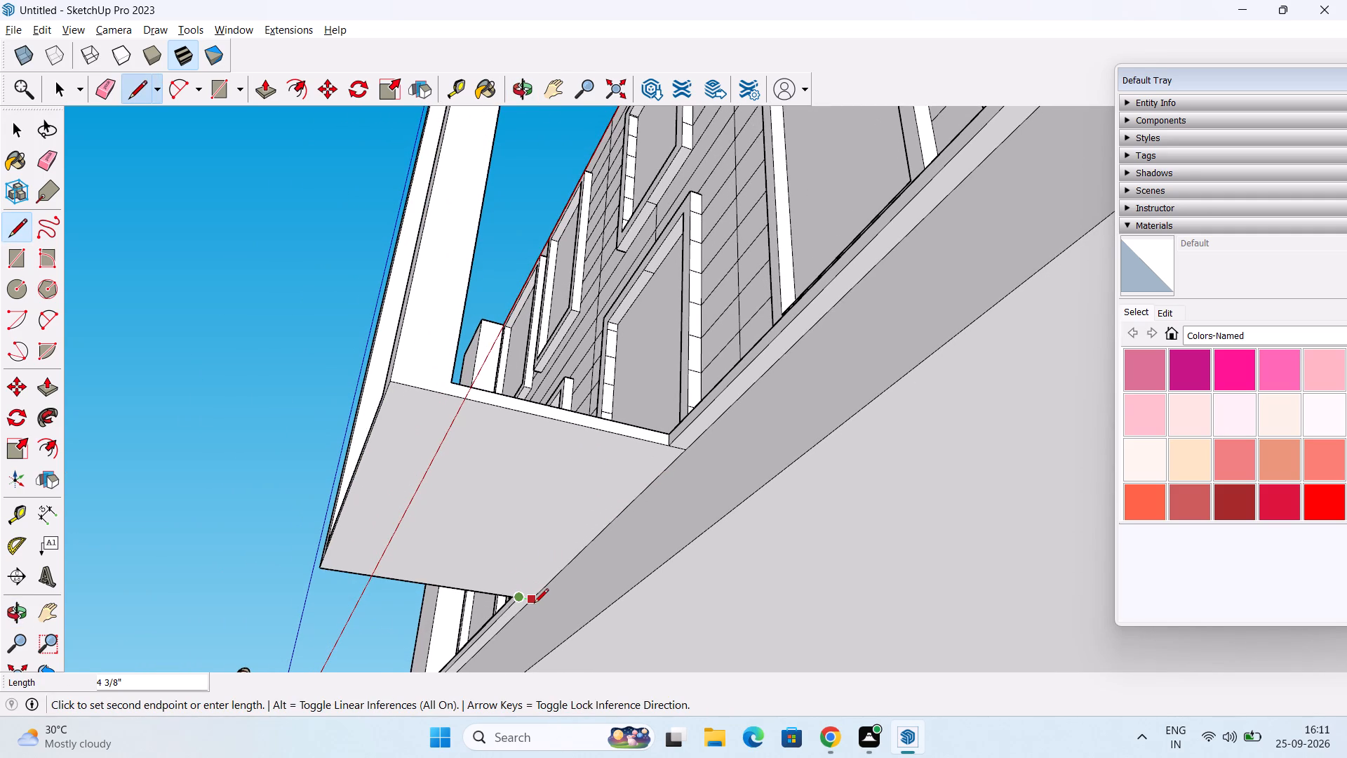
click(535, 604)
Push/Pull the landing's underside down 2' so it reaches the bottom of the plinth.
key(space)
key(o)
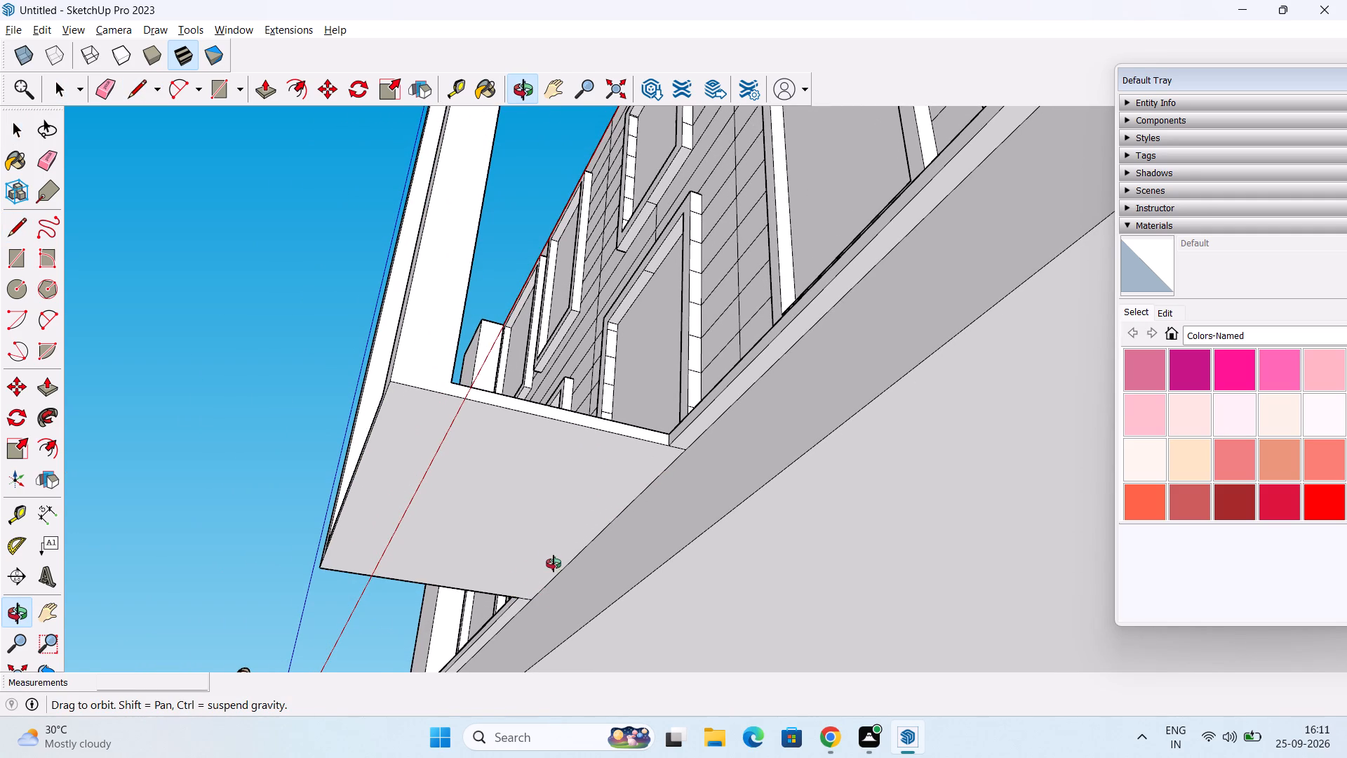
key(space)
key(space)
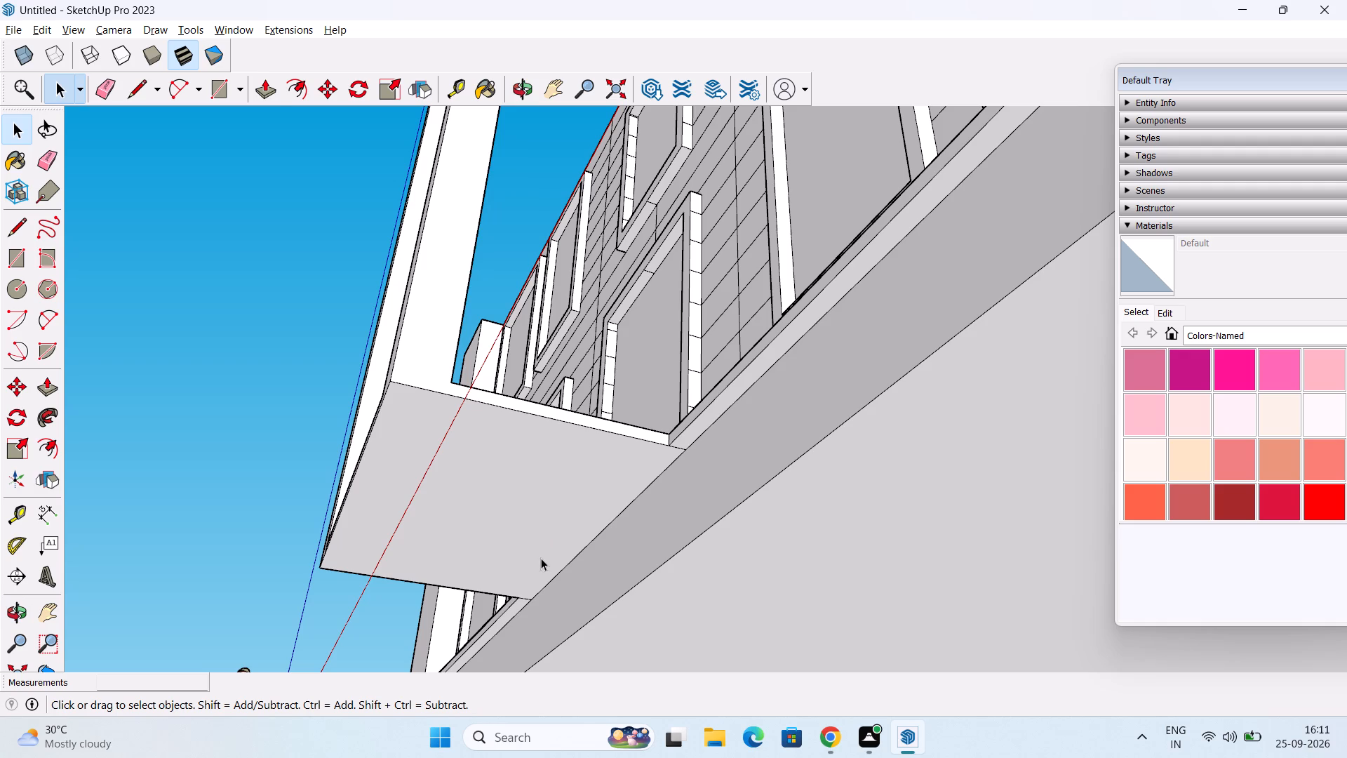
text(p)
click(528, 523)
scroll(539, 614, down, 4)
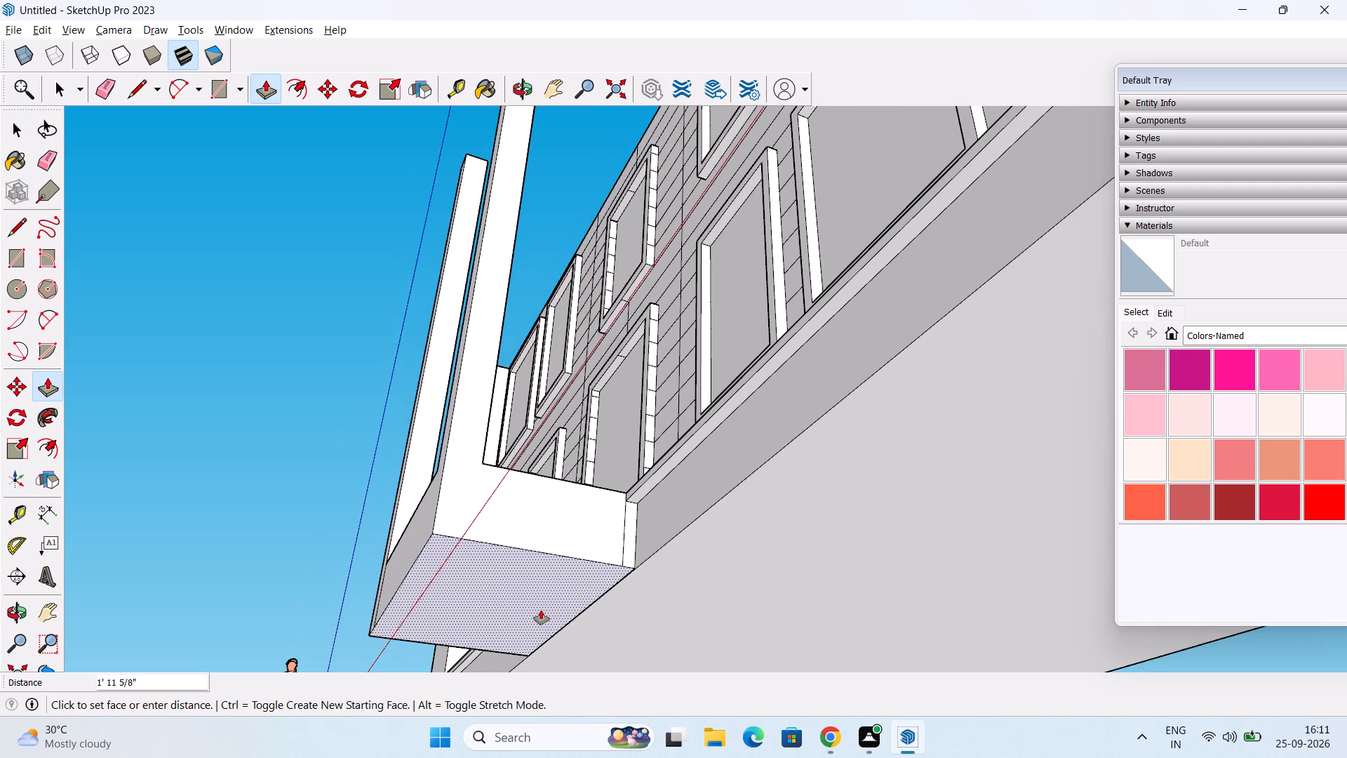
middle_drag(541, 610, 492, 579)
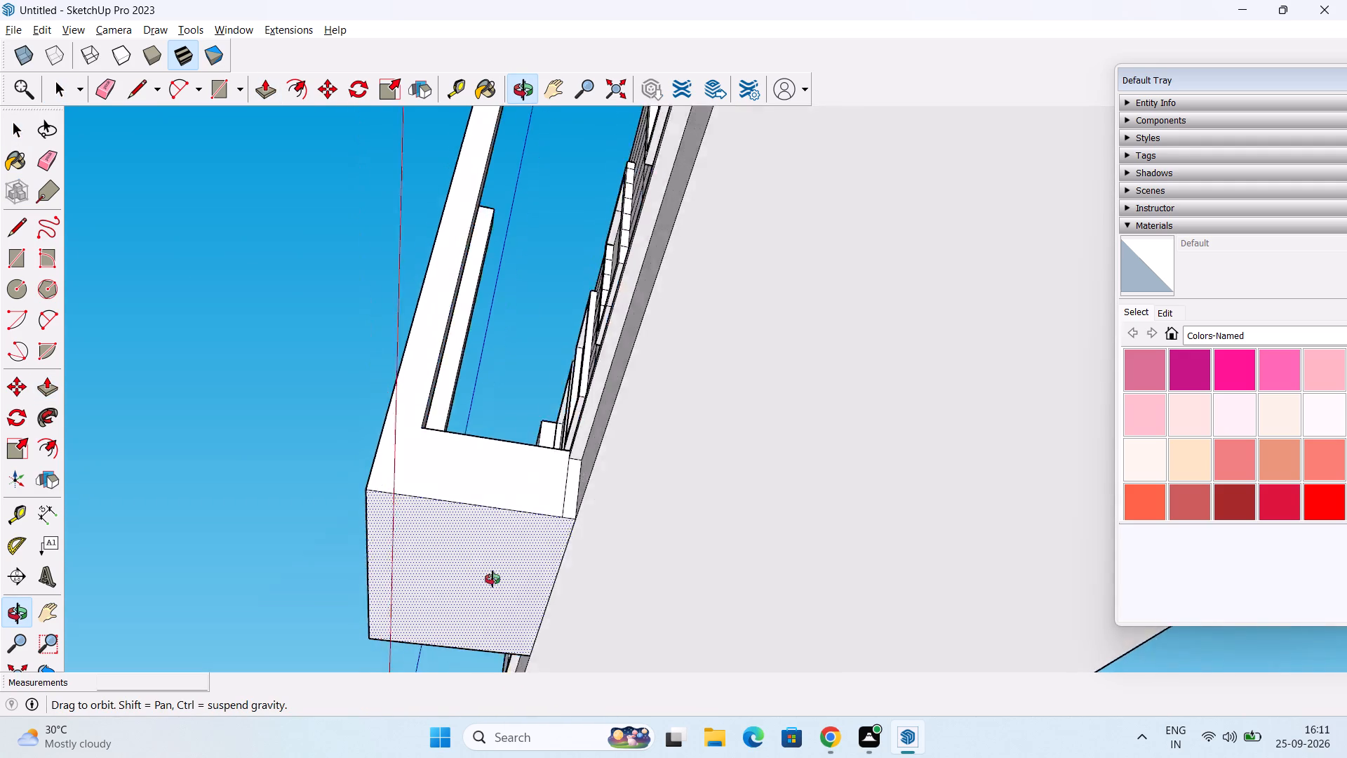
middle_drag(492, 579, 540, 668)
scroll(543, 662, down, 2)
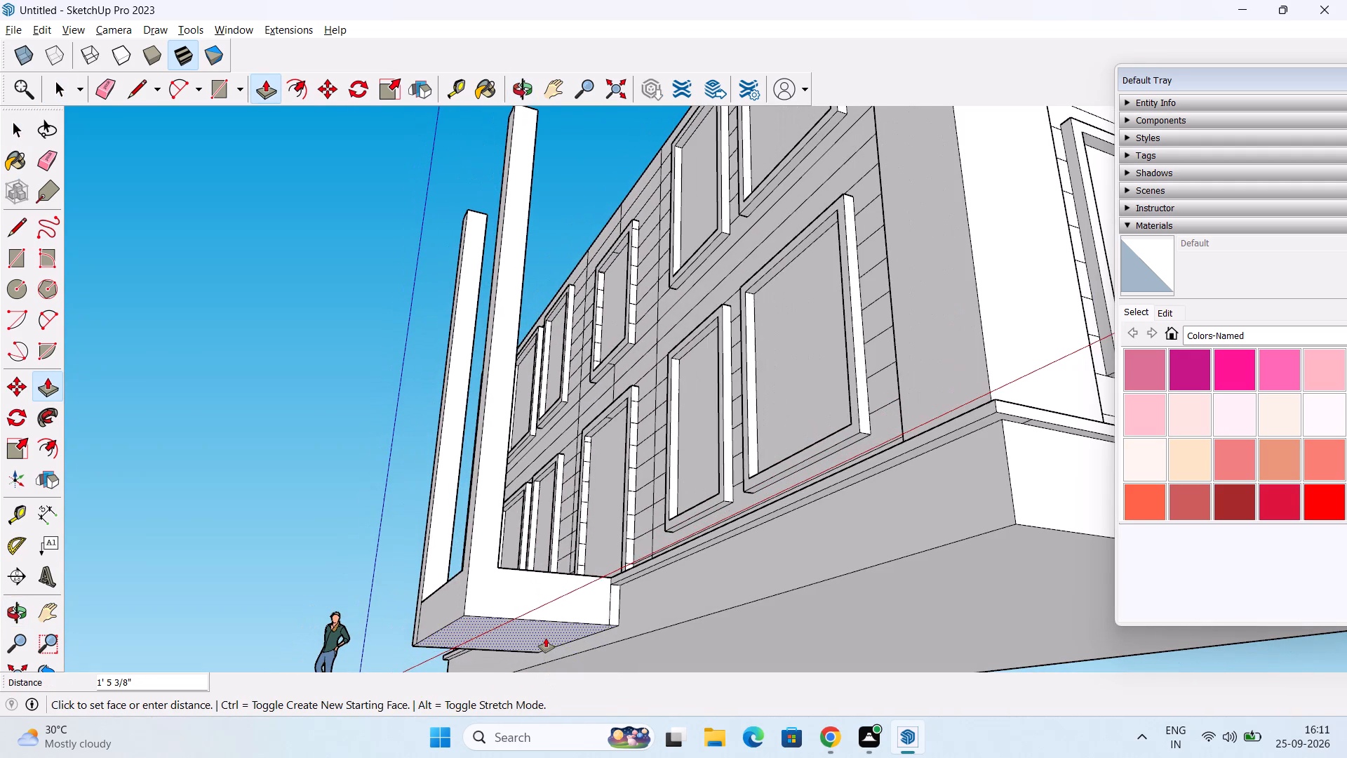
middle_drag(547, 636, 550, 681)
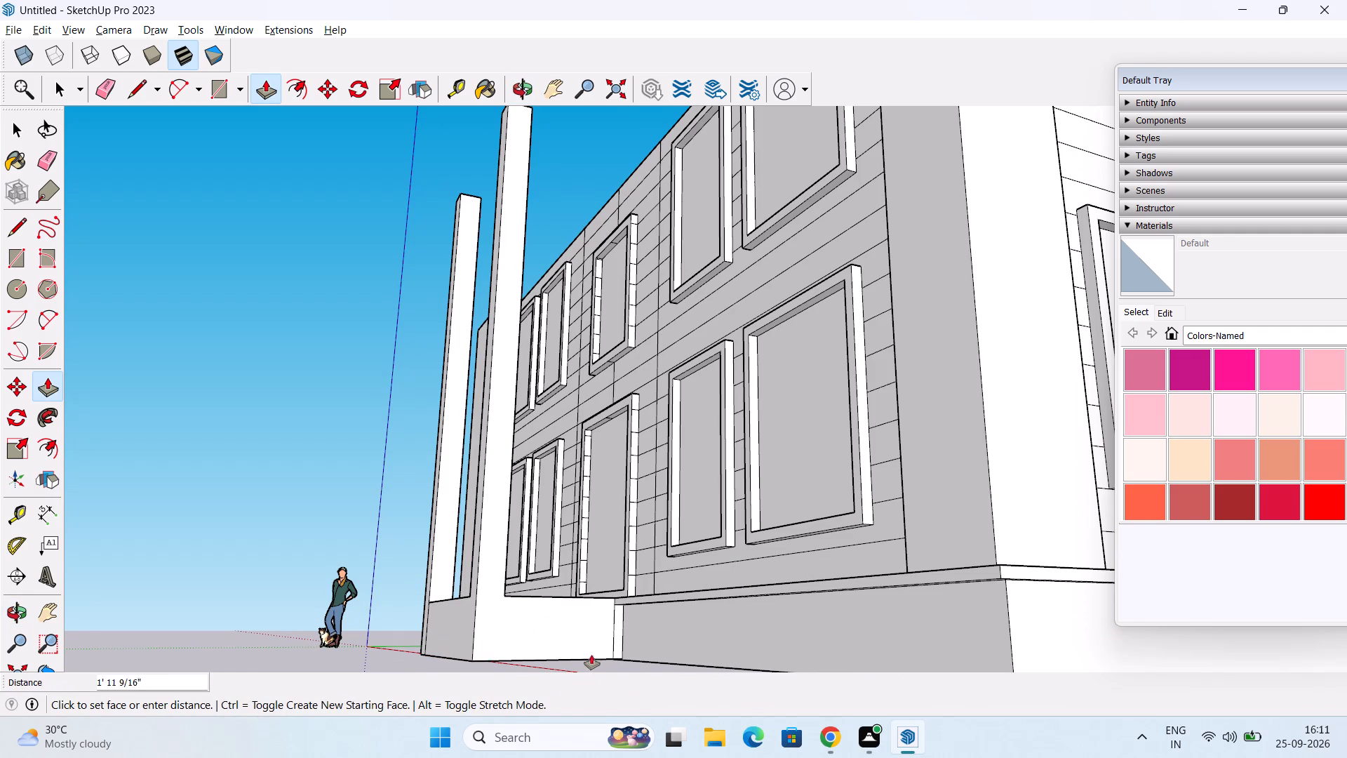
click(629, 656)
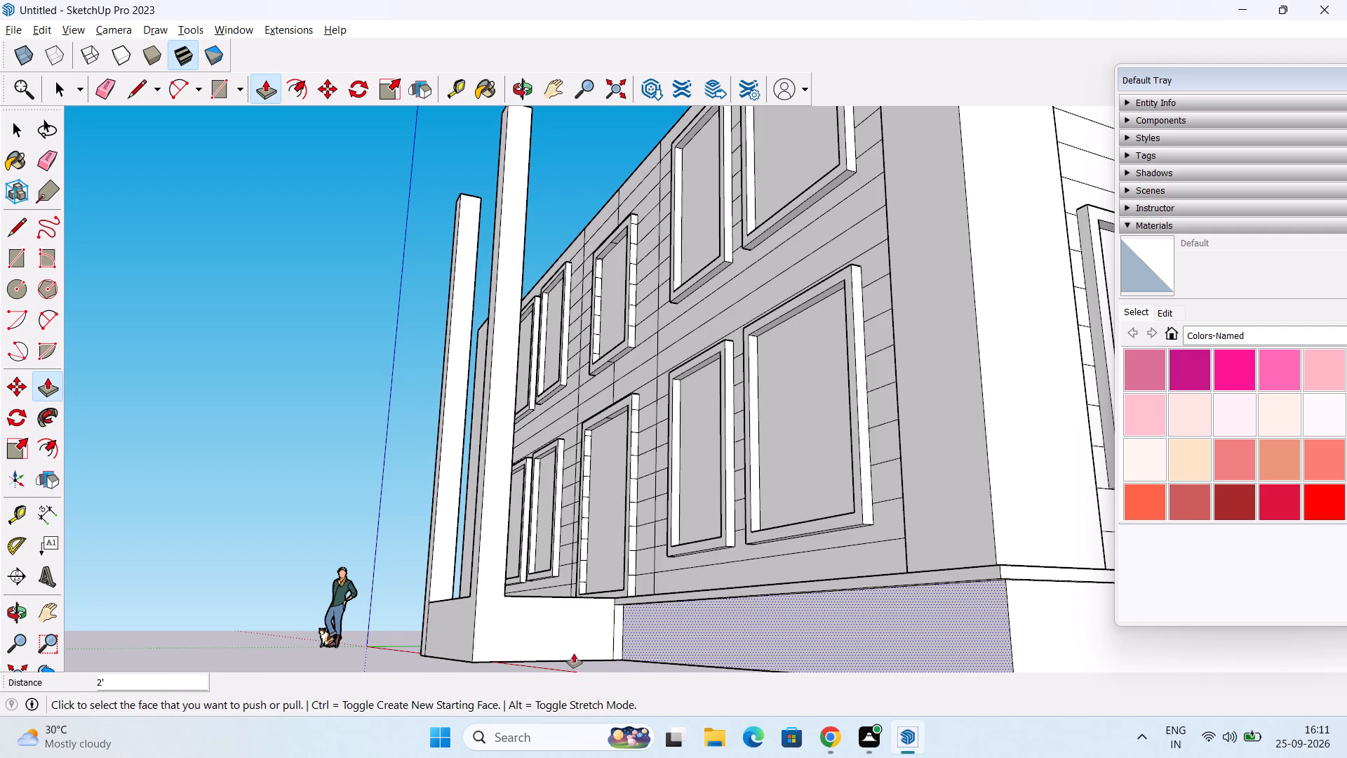
Delete the vertical edge on the landing's face below the slim pillar nearer the scale figure.
scroll(542, 638, down, 3)
middle_drag(542, 638, 538, 658)
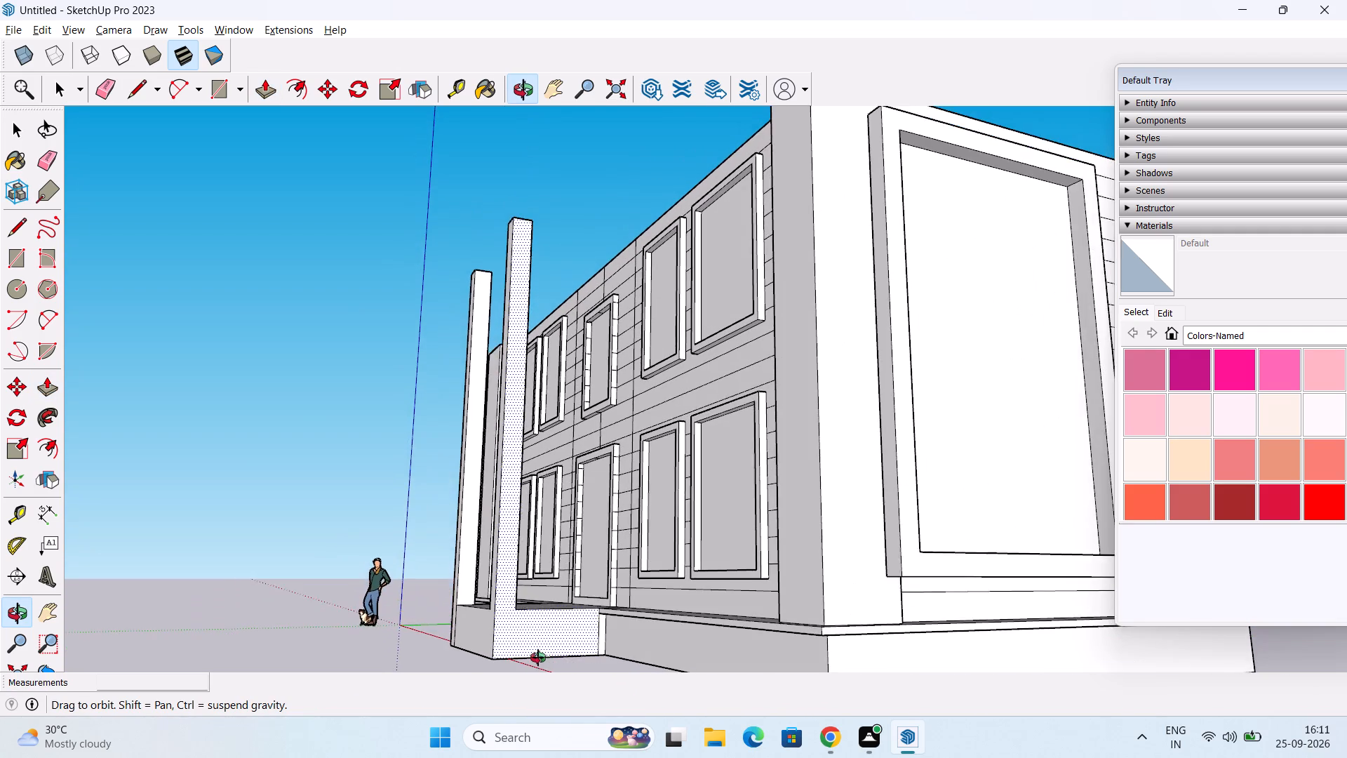
middle_drag(538, 658, 565, 647)
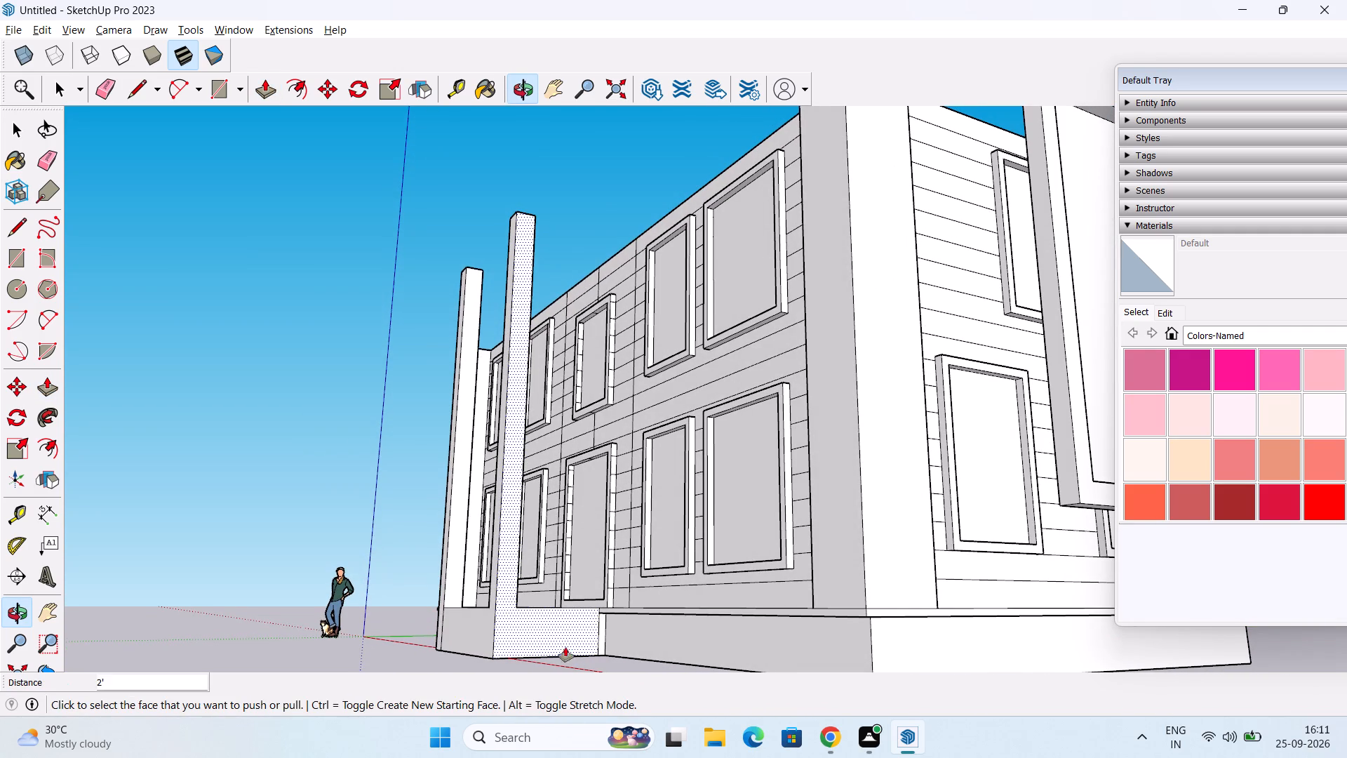
scroll(495, 632, up, 5)
key(space)
middle_drag(479, 606, 518, 606)
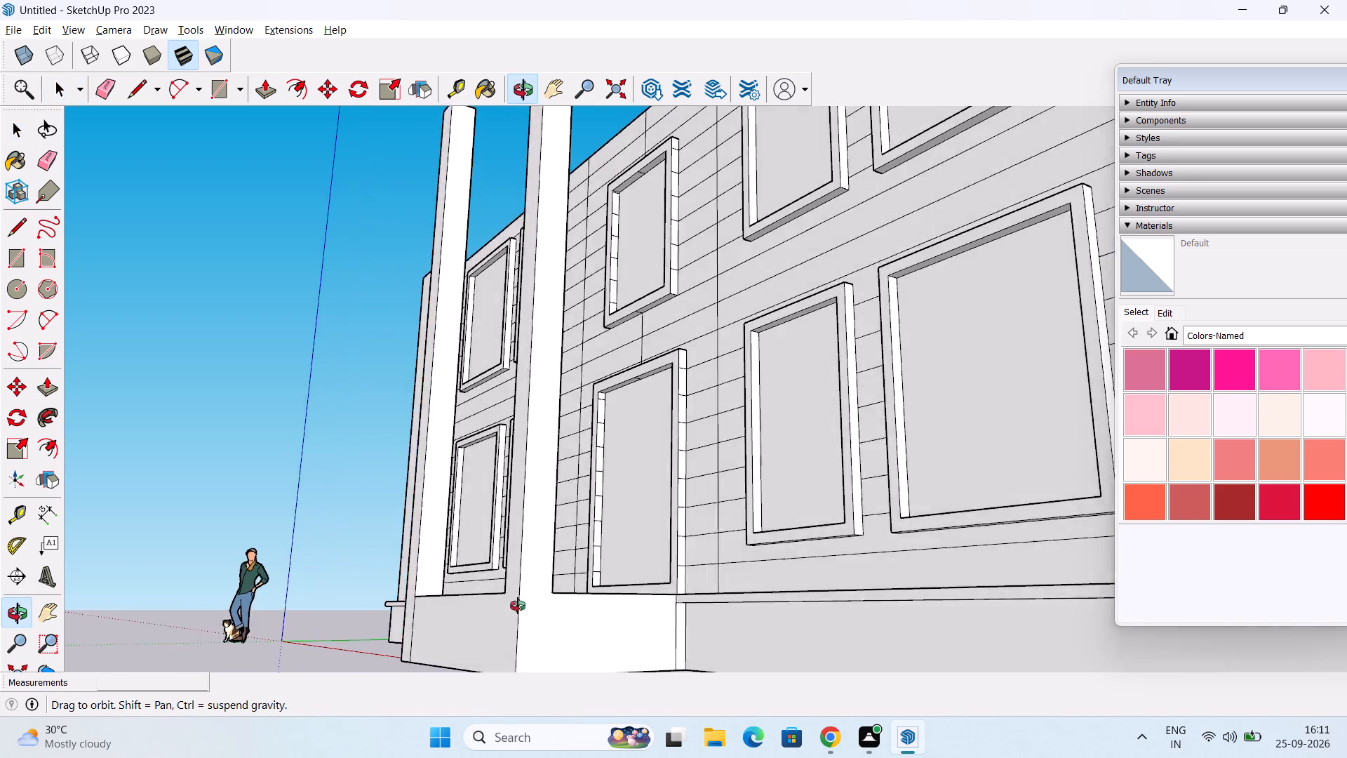
middle_drag(518, 606, 591, 661)
shift+middle_drag(467, 632, 478, 583)
click(435, 612)
key(BackSpace)
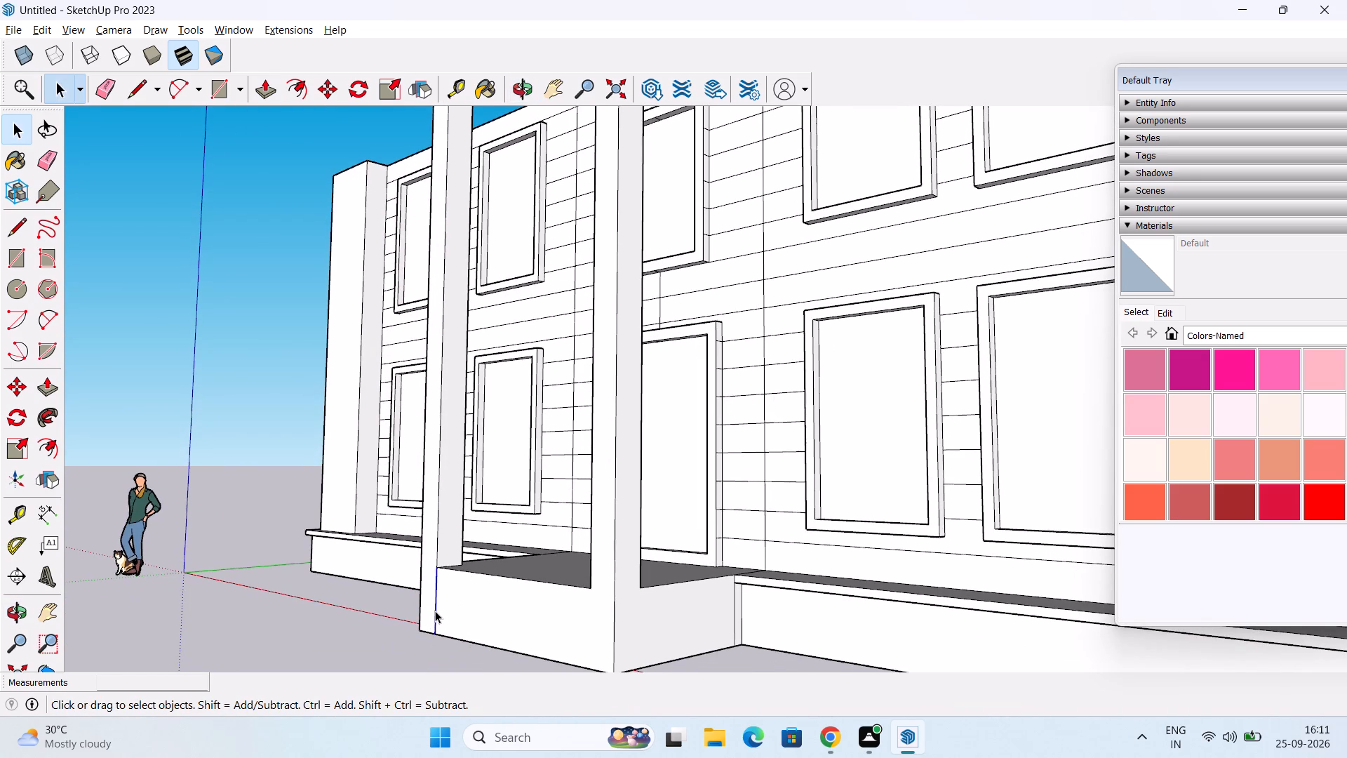
key(Delete)
Delete the leftover vertical seam next to the plinth on both side faces of the landing.
middle_drag(435, 610, 435, 606)
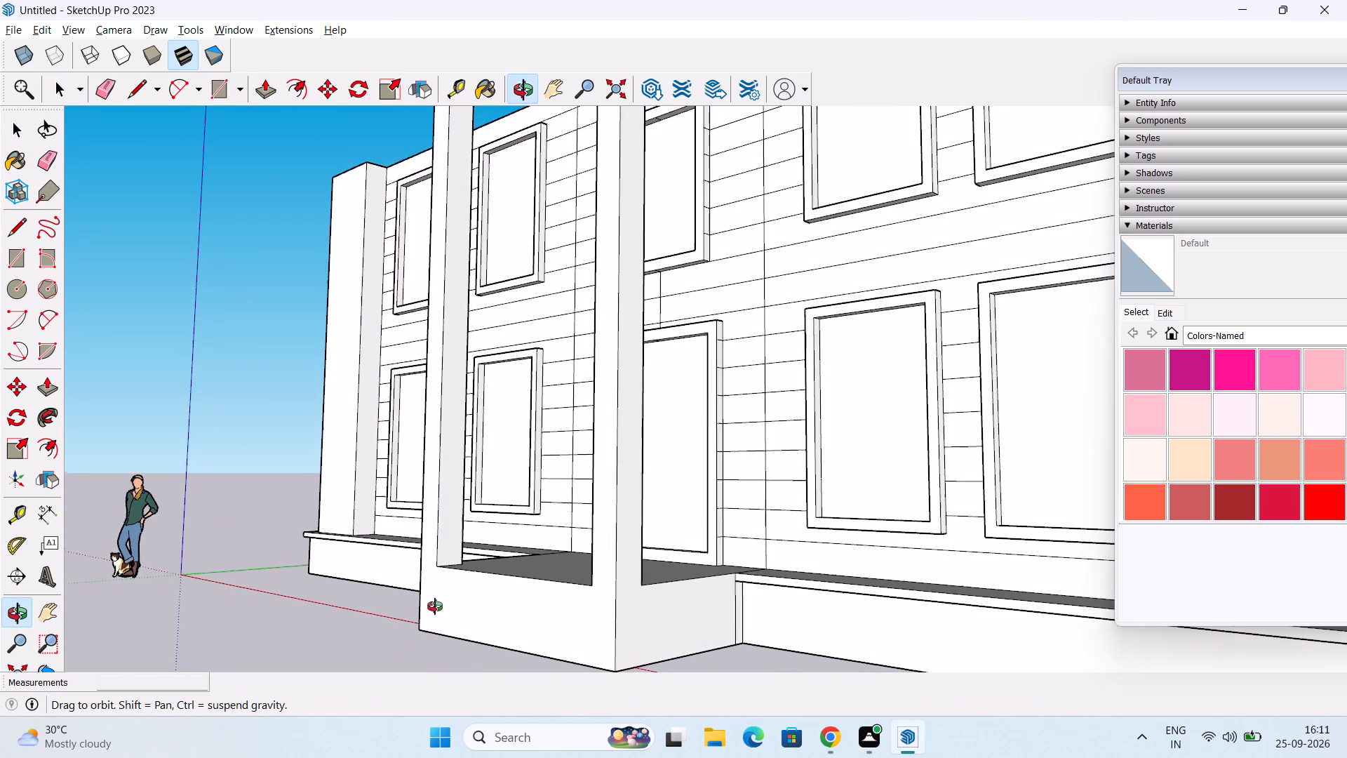
middle_drag(435, 606, 794, 612)
middle_drag(837, 605, 421, 639)
scroll(482, 627, down, 1)
scroll(552, 620, up, 8)
middle_drag(705, 641, 706, 616)
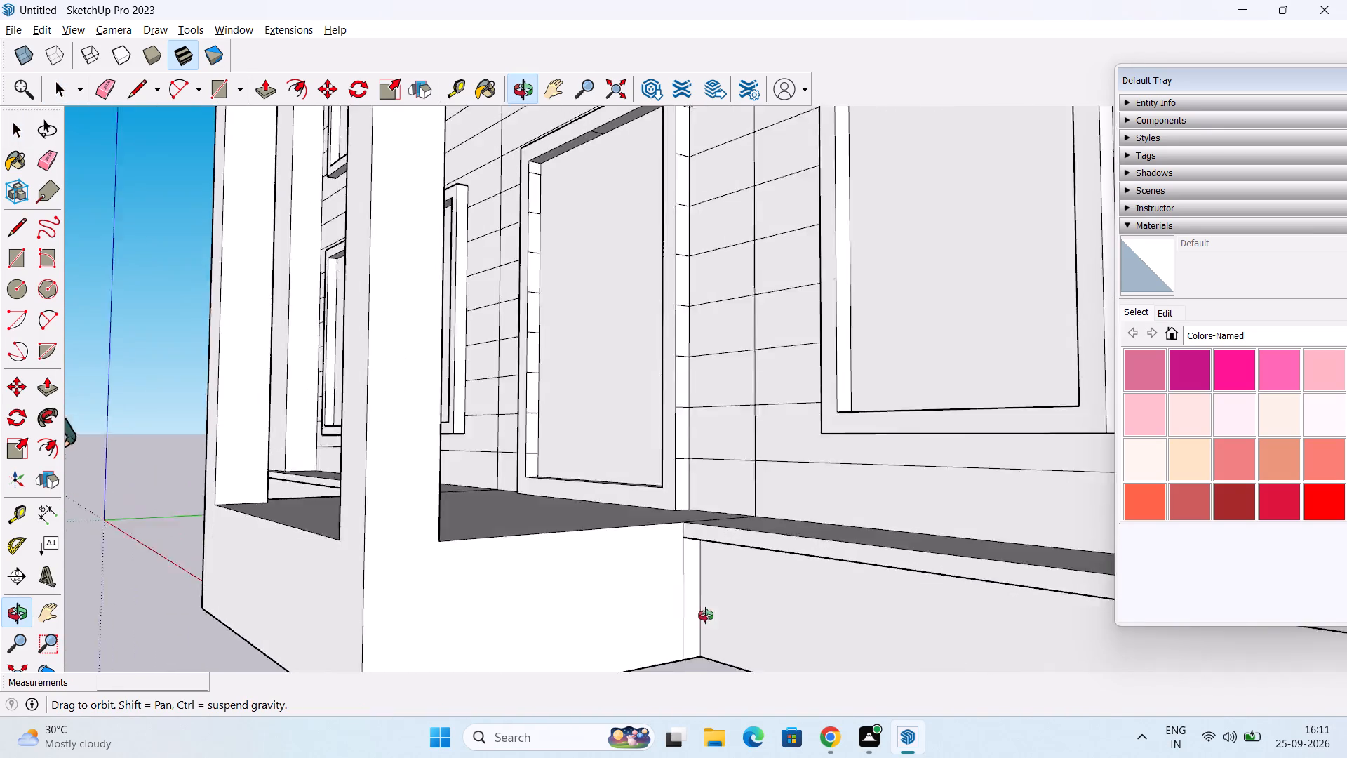
middle_drag(706, 616, 624, 469)
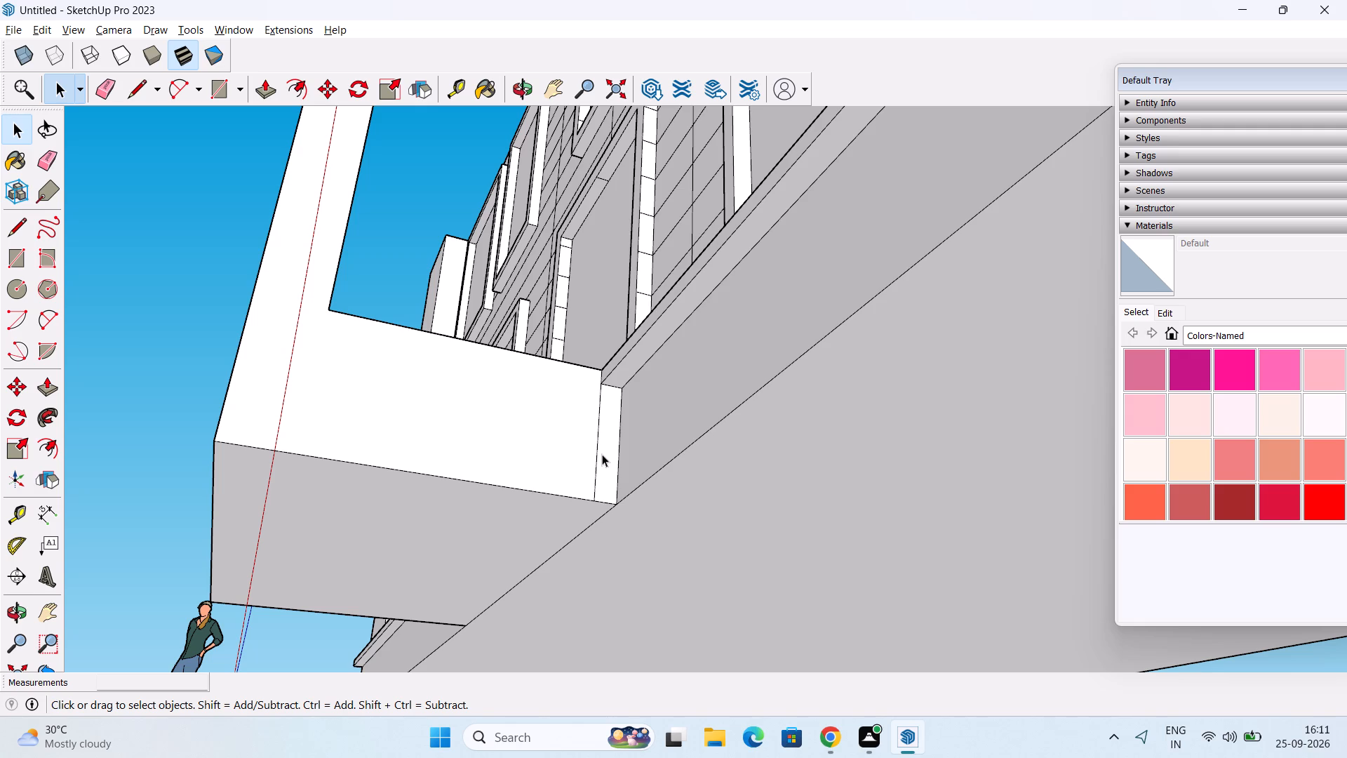
click(598, 454)
key(Delete)
scroll(455, 463, down, 3)
middle_drag(399, 565, 949, 650)
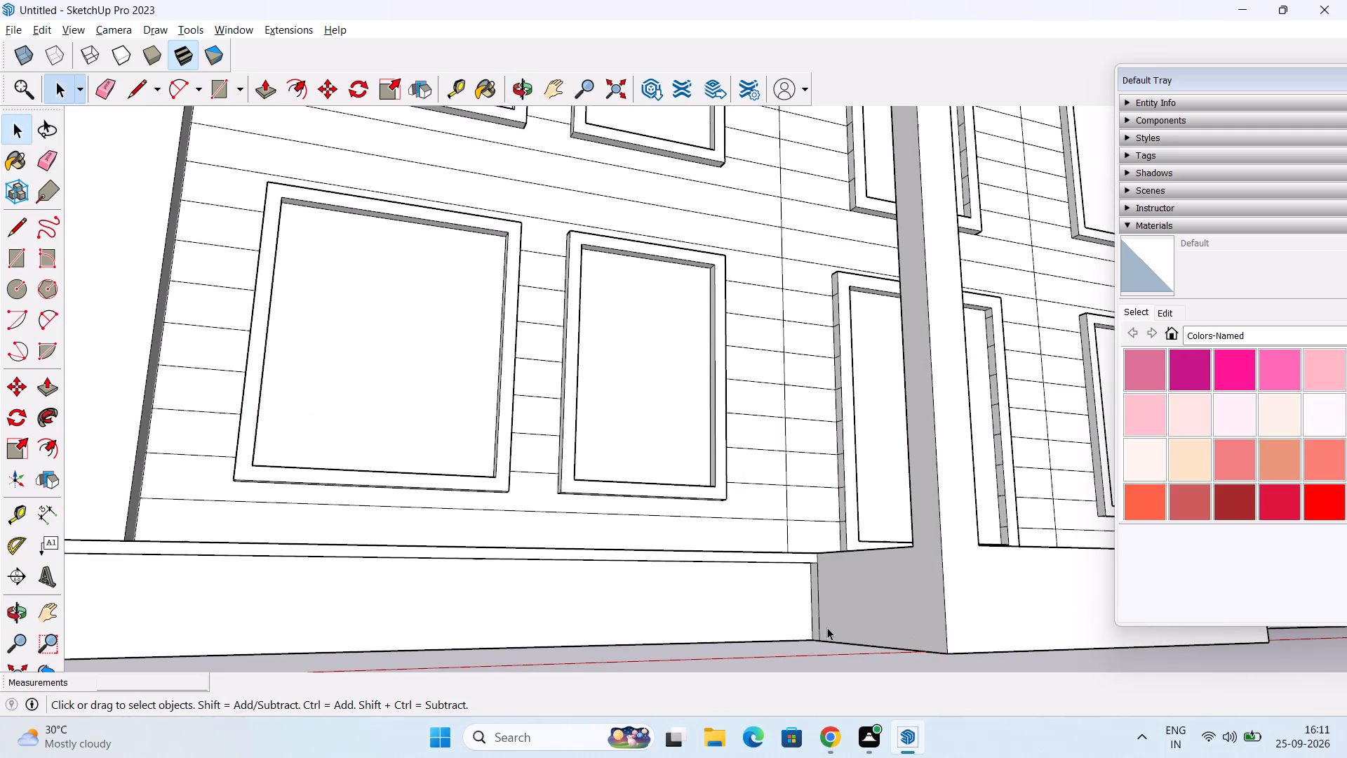
click(820, 613)
key(Delete)
Examine the entrance landing and its slim pillars from several angles around the building's front.
scroll(815, 610, down, 8)
middle_drag(824, 609, 403, 686)
key(alt+Tab)
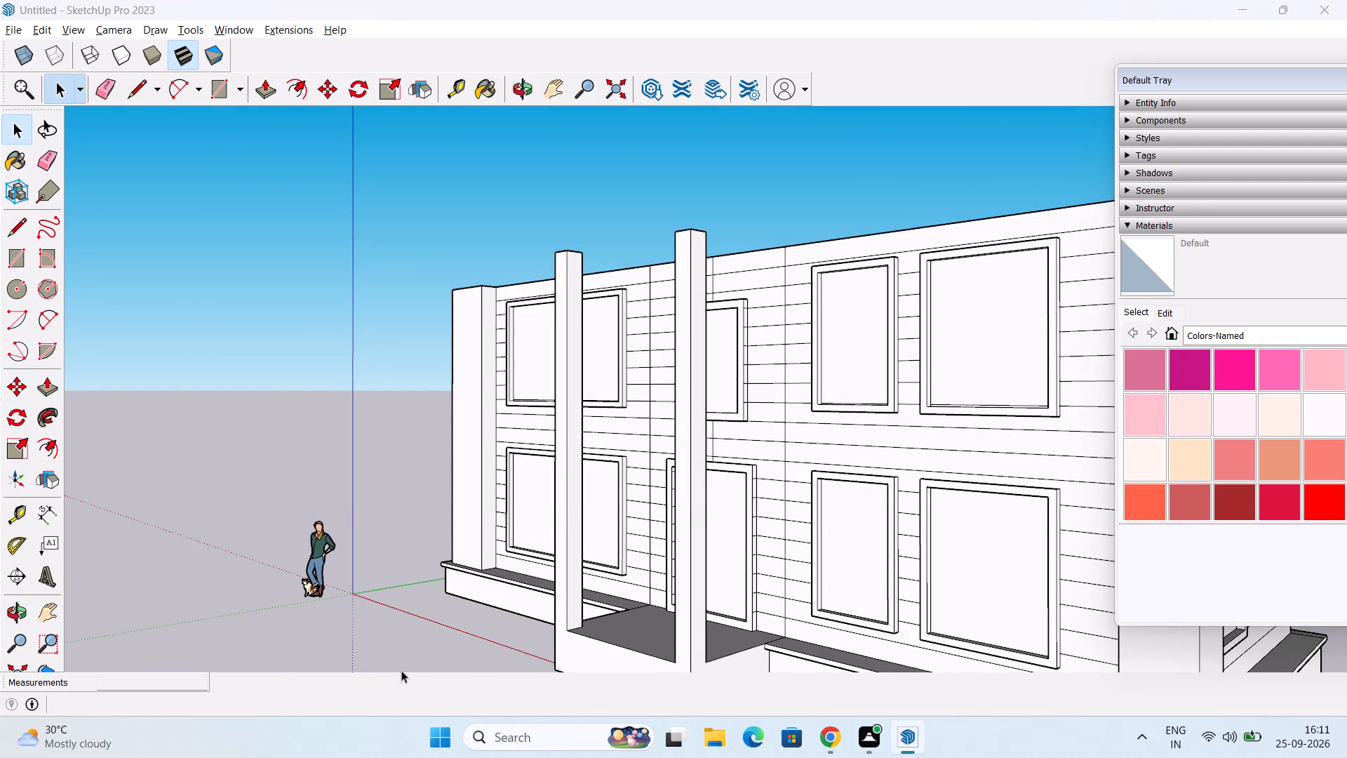
key(alt+Tab)
key(alt+Tab)
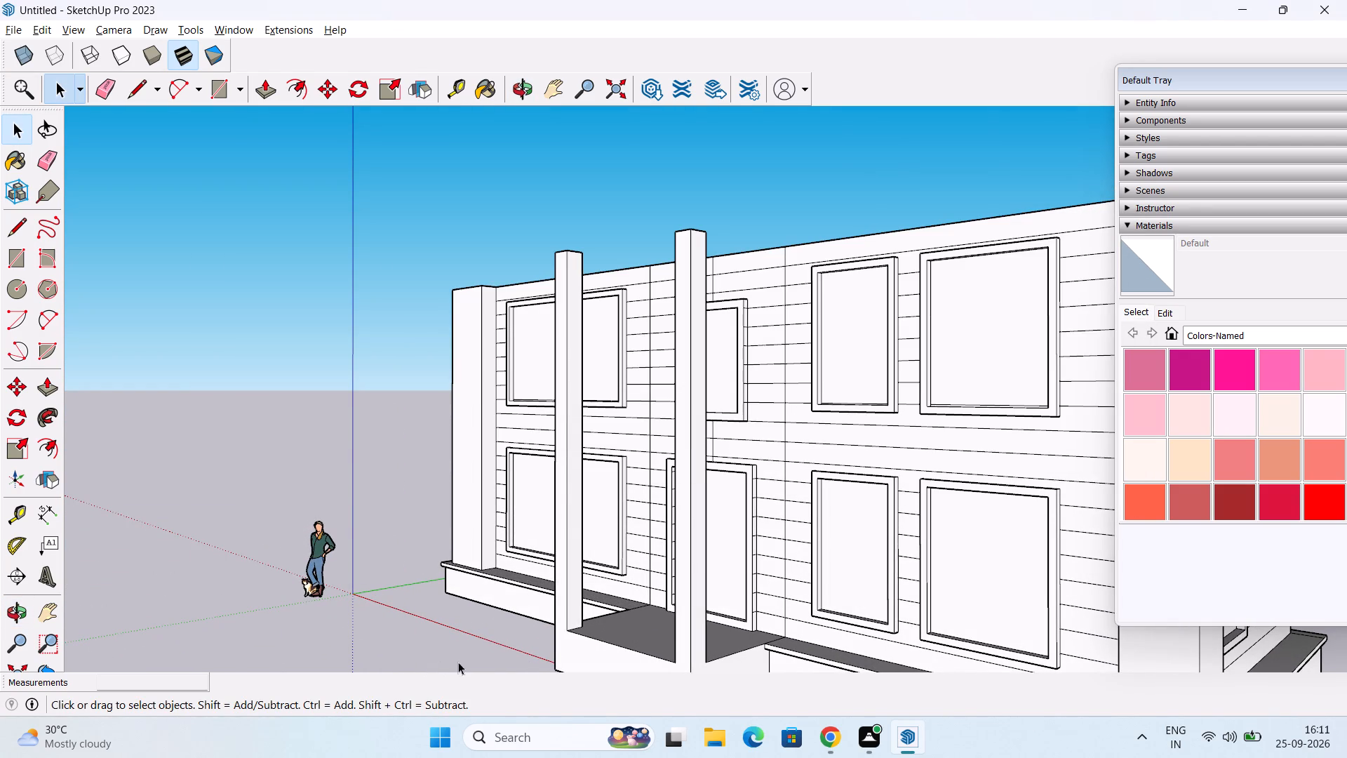
shift+middle_drag(690, 639, 500, 573)
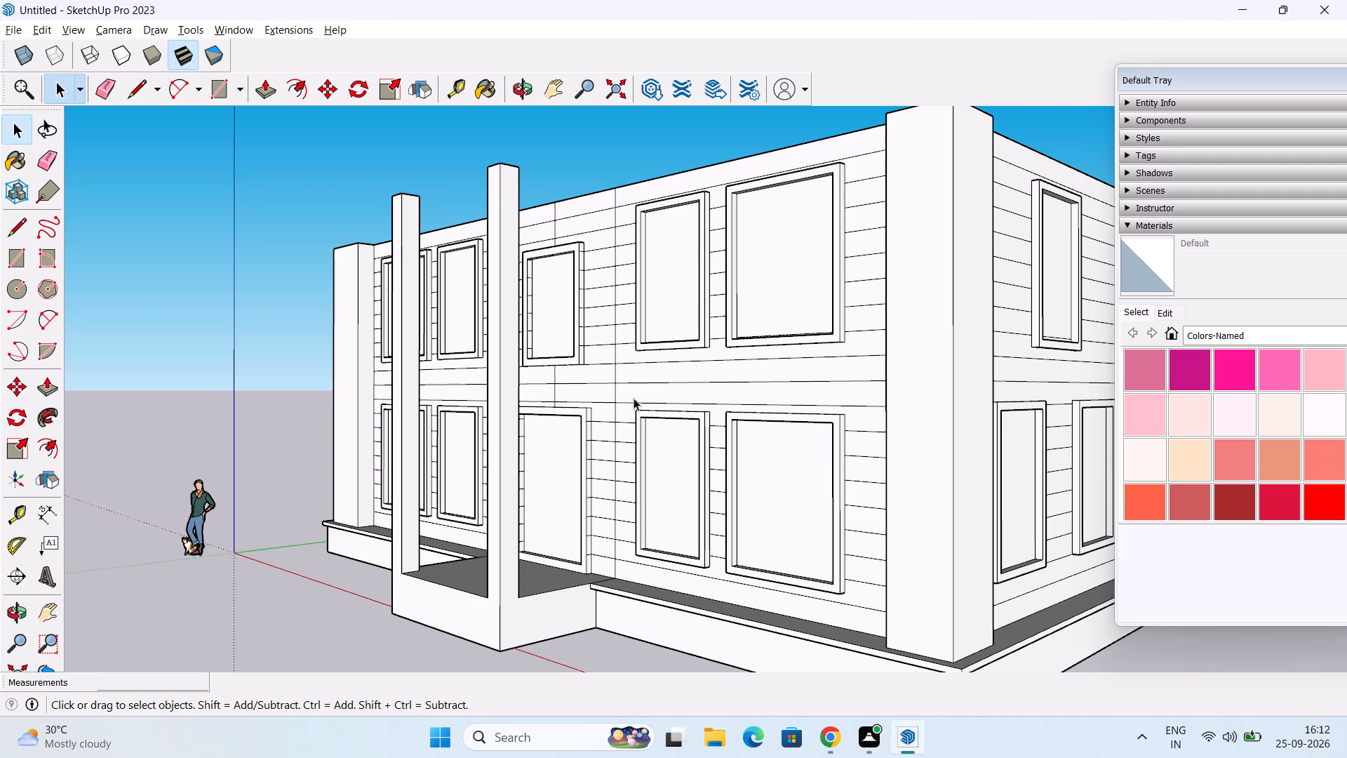
shift+middle_drag(623, 395, 501, 376)
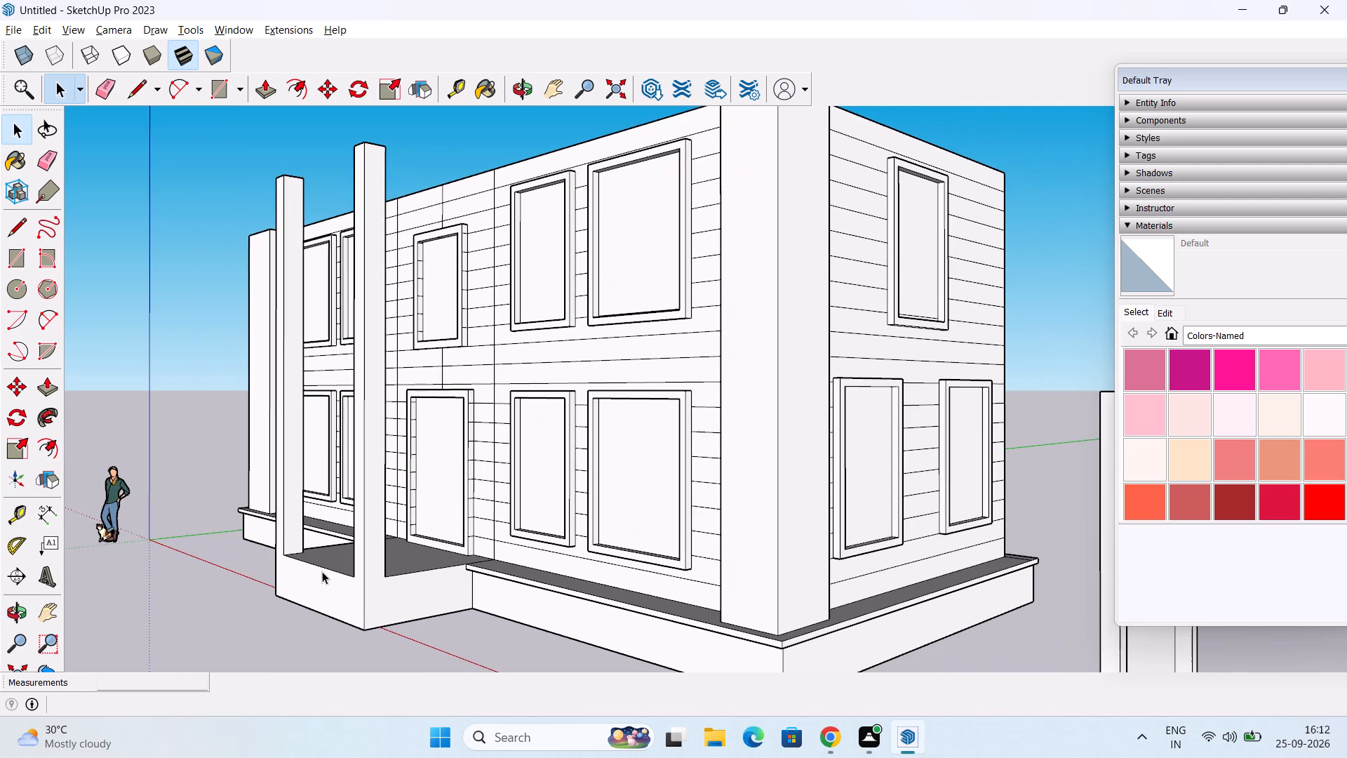
middle_drag(323, 571, 365, 538)
scroll(369, 538, down, 1)
middle_drag(328, 571, 376, 559)
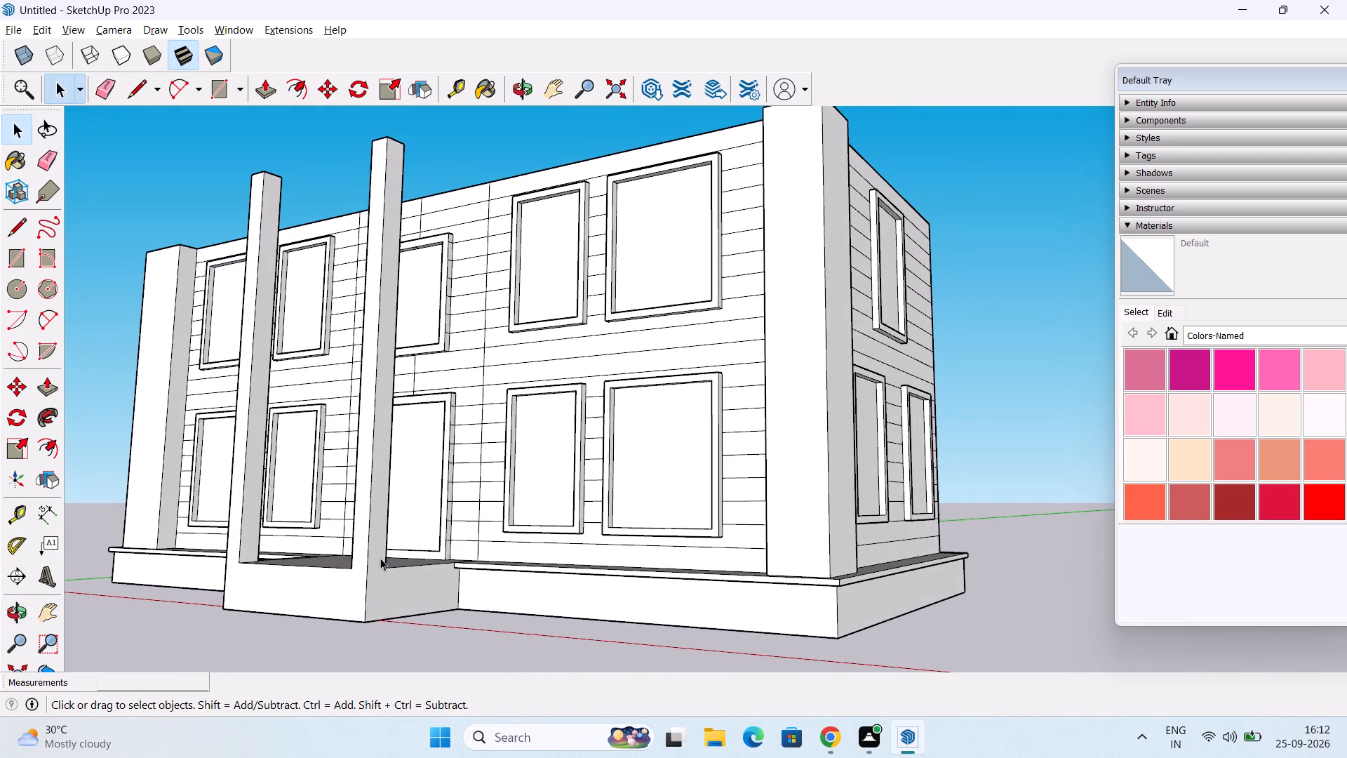
shift+middle_drag(384, 554, 417, 514)
shift+scroll(417, 514, down, 1)
middle_drag(417, 514, 405, 658)
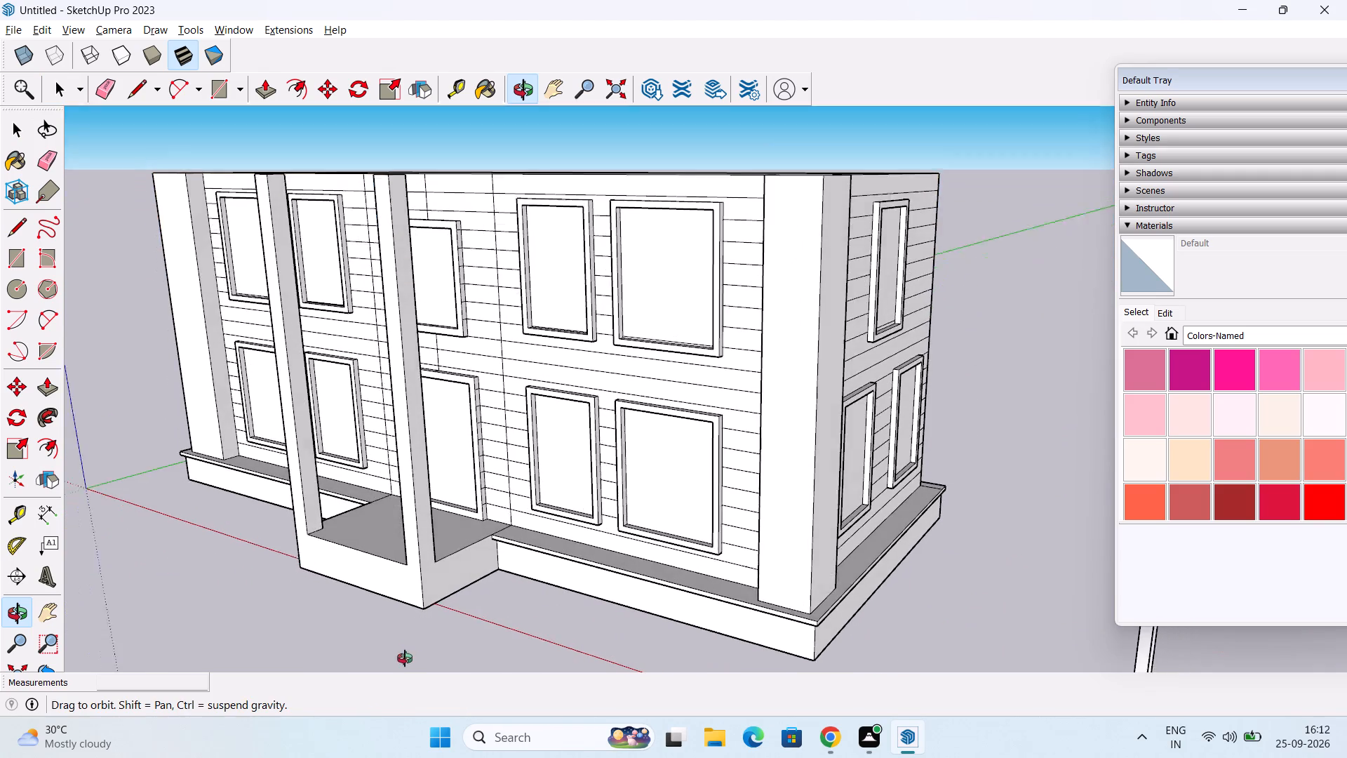
middle_drag(405, 658, 401, 667)
Draw 1' edges across both outer faces at the base of the slim pillar farther from the scale figure, level with the landing.
key(l)
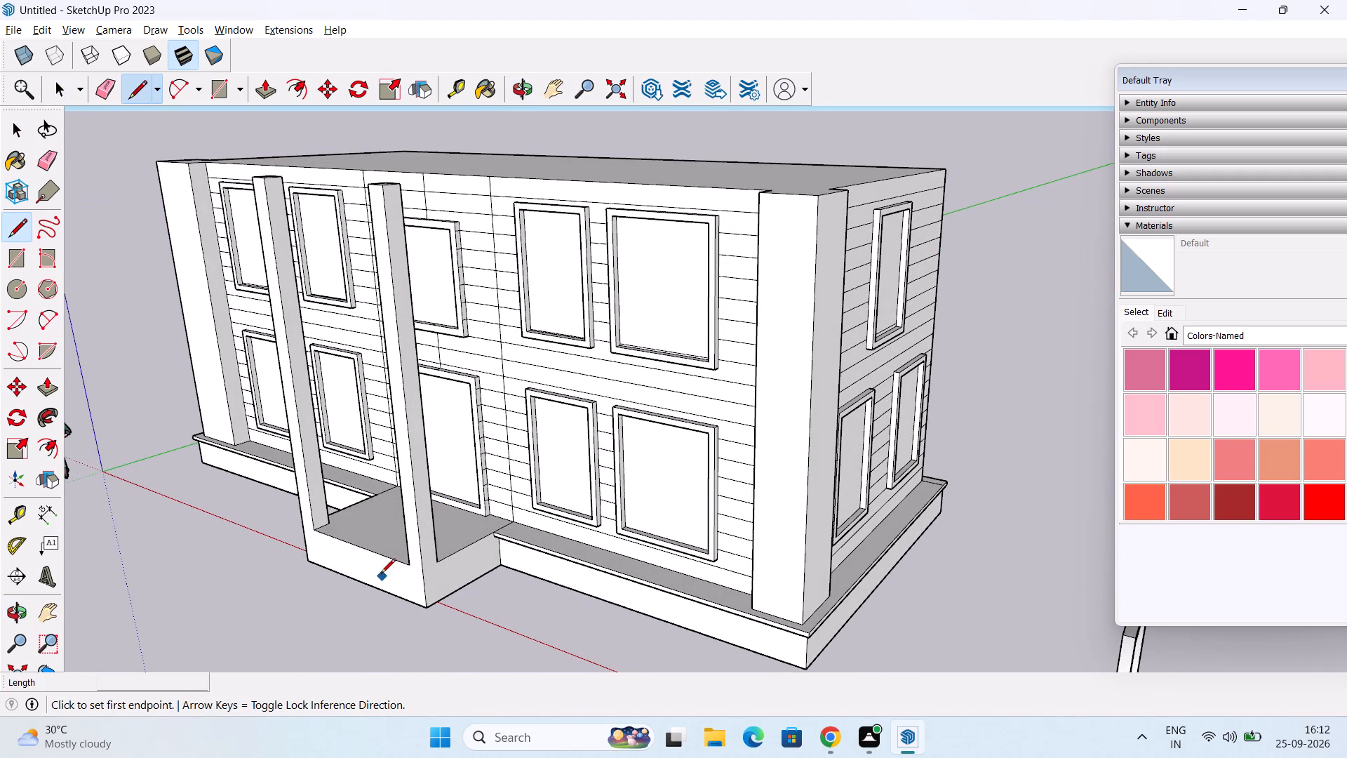
click(407, 568)
click(422, 571)
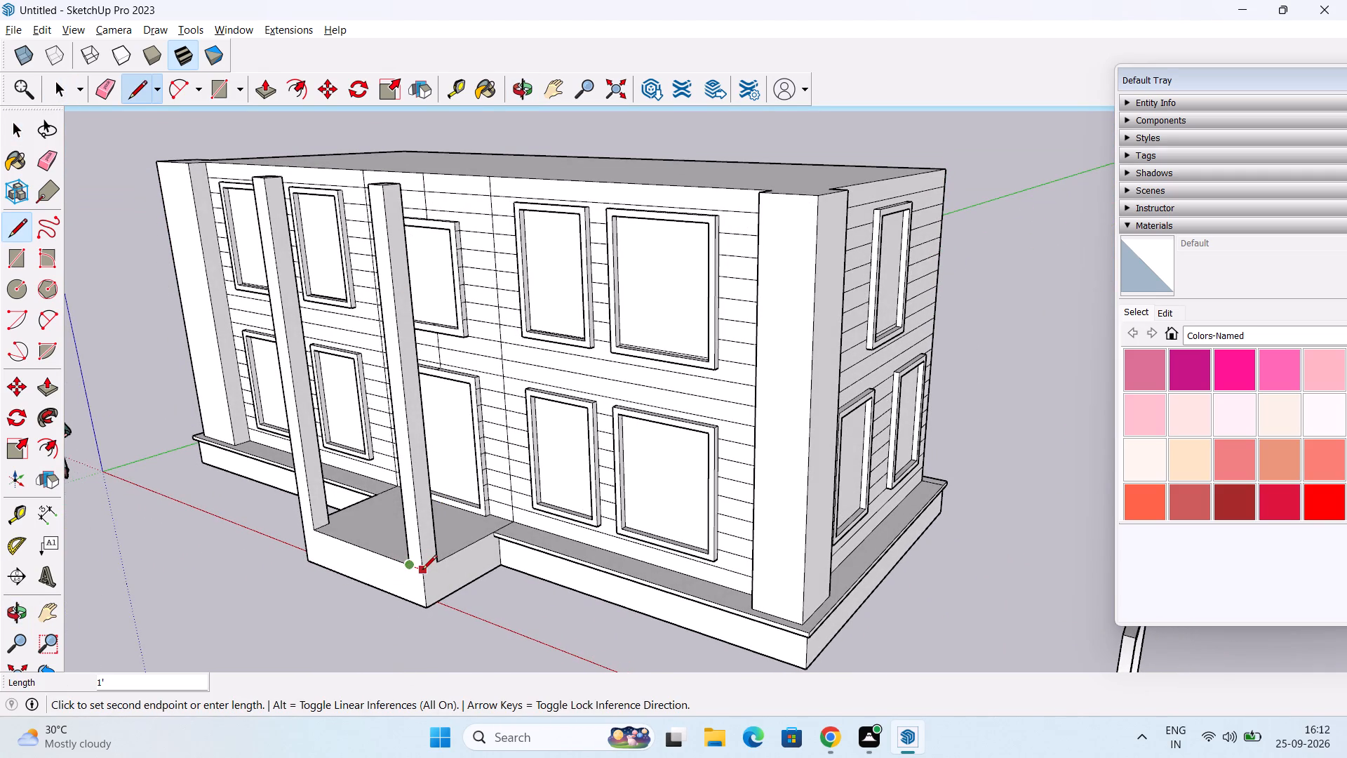
click(437, 563)
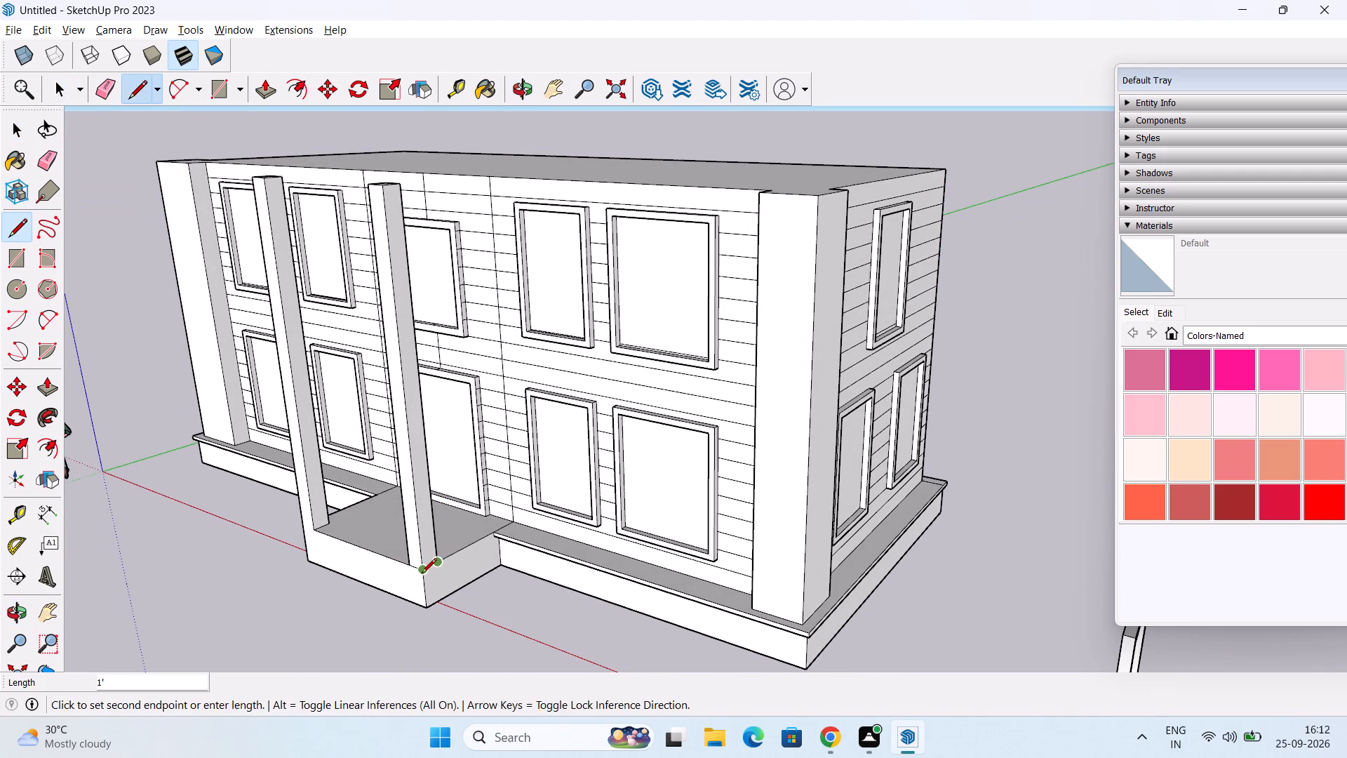
click(422, 574)
Draw 1' edges across both outer faces at the base of the slim pillar nearer the scale figure, level with the landing.
scroll(357, 604, down, 2)
middle_drag(358, 603, 803, 505)
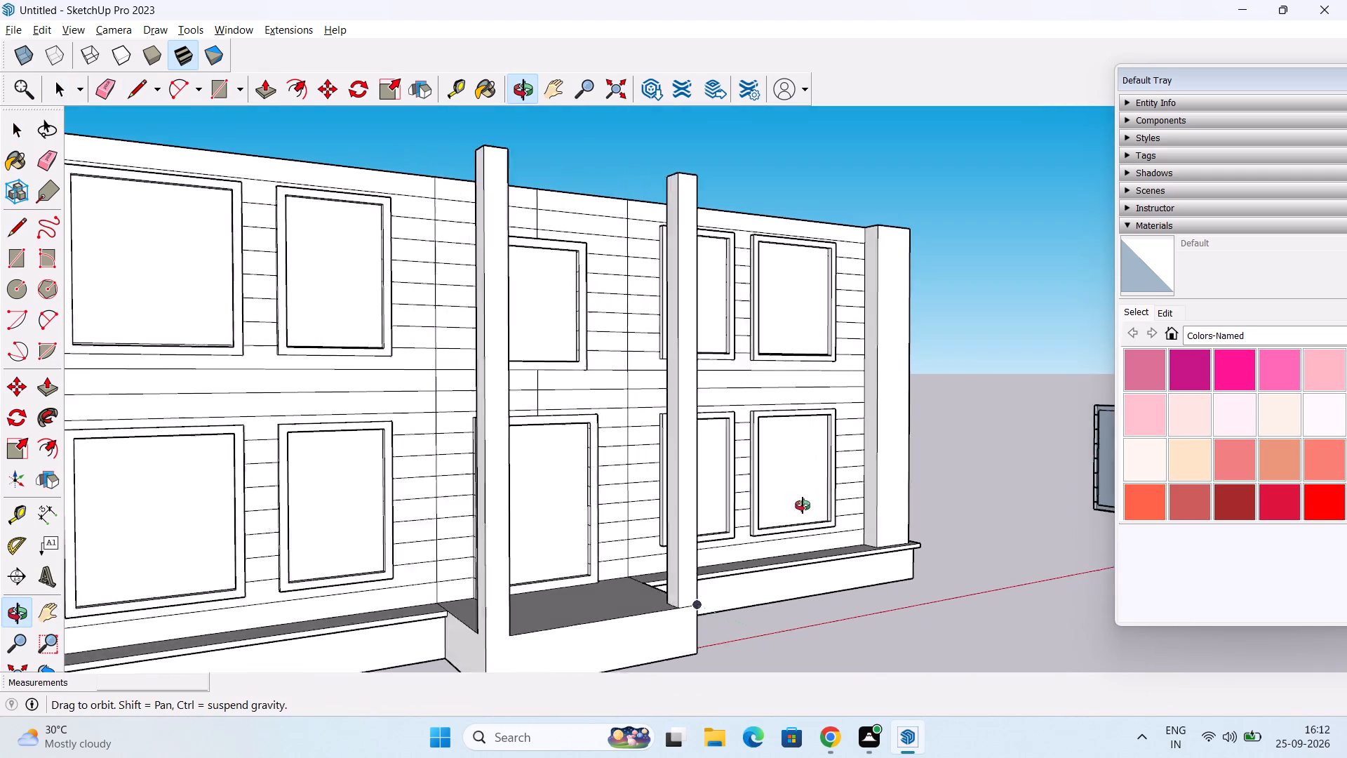
middle_drag(803, 505, 840, 511)
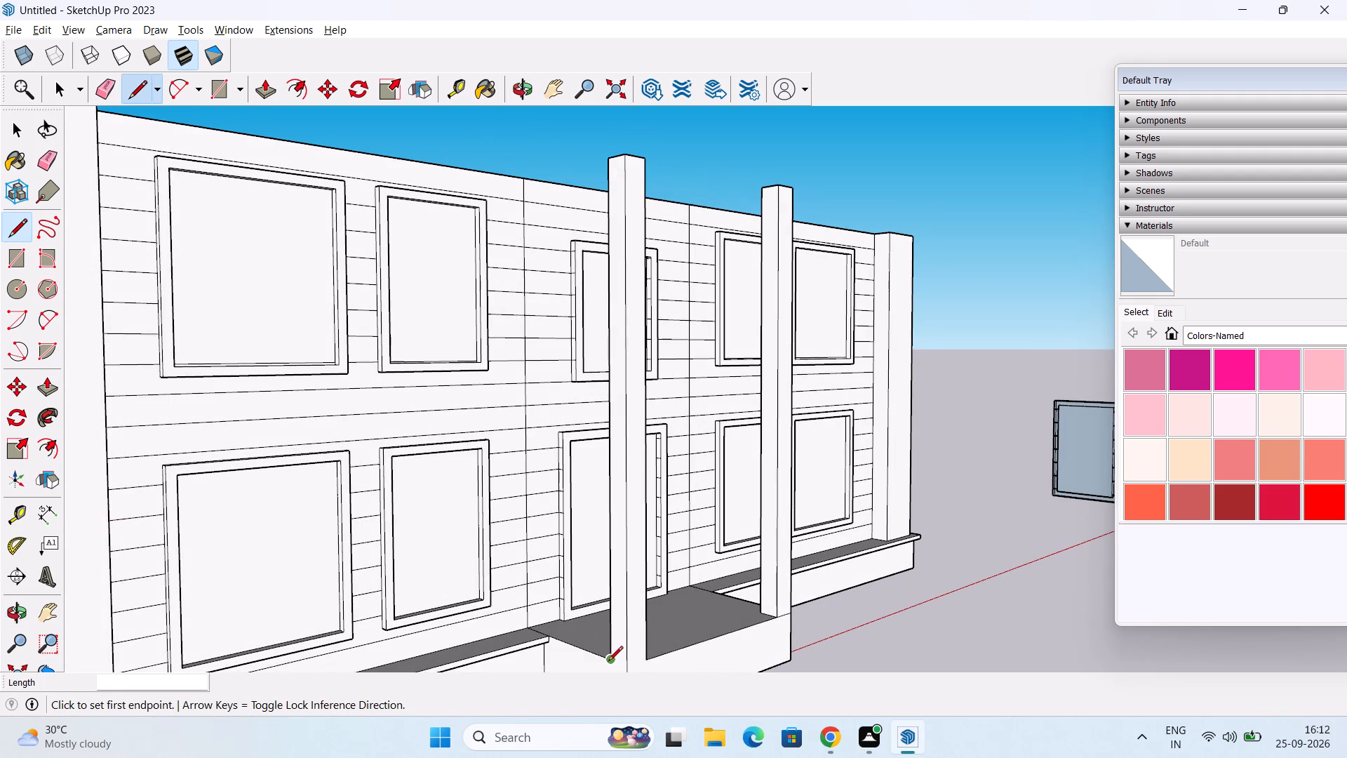
click(610, 661)
click(625, 667)
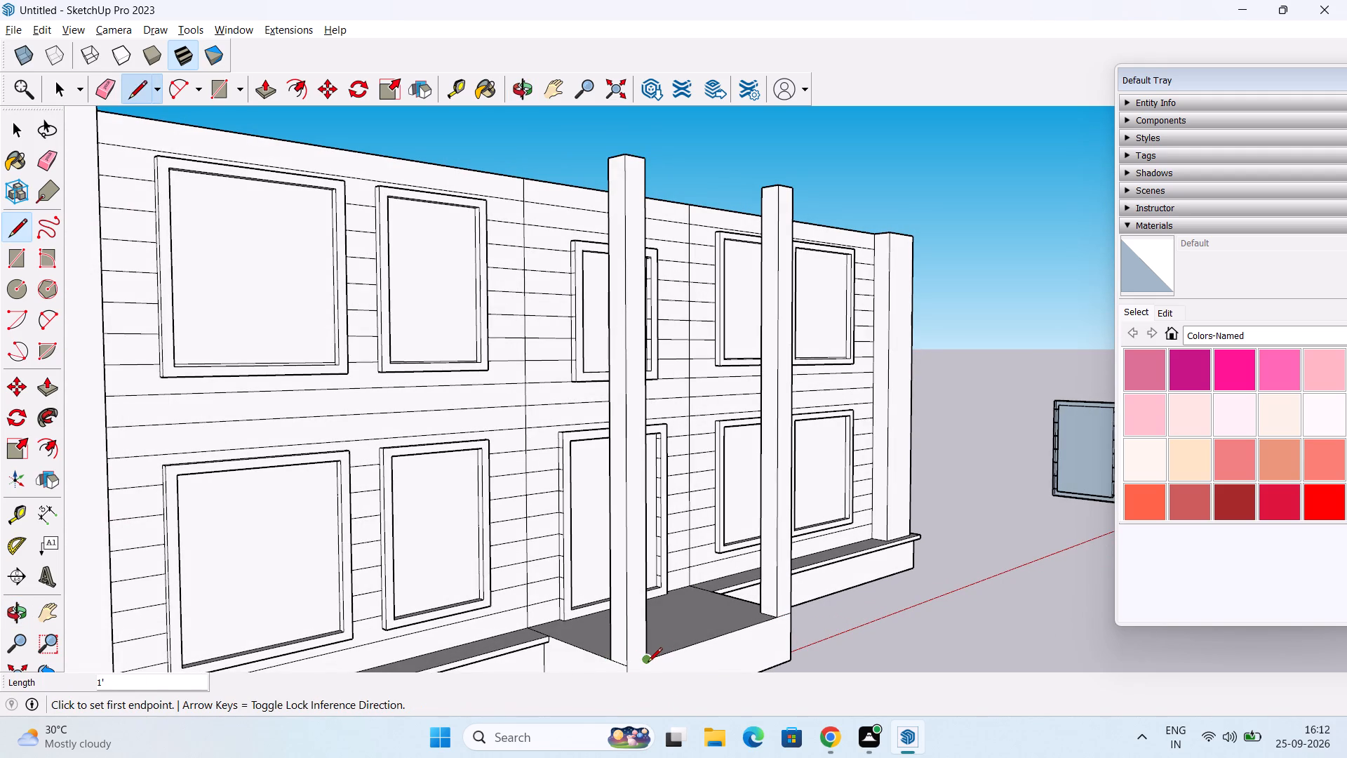
click(646, 664)
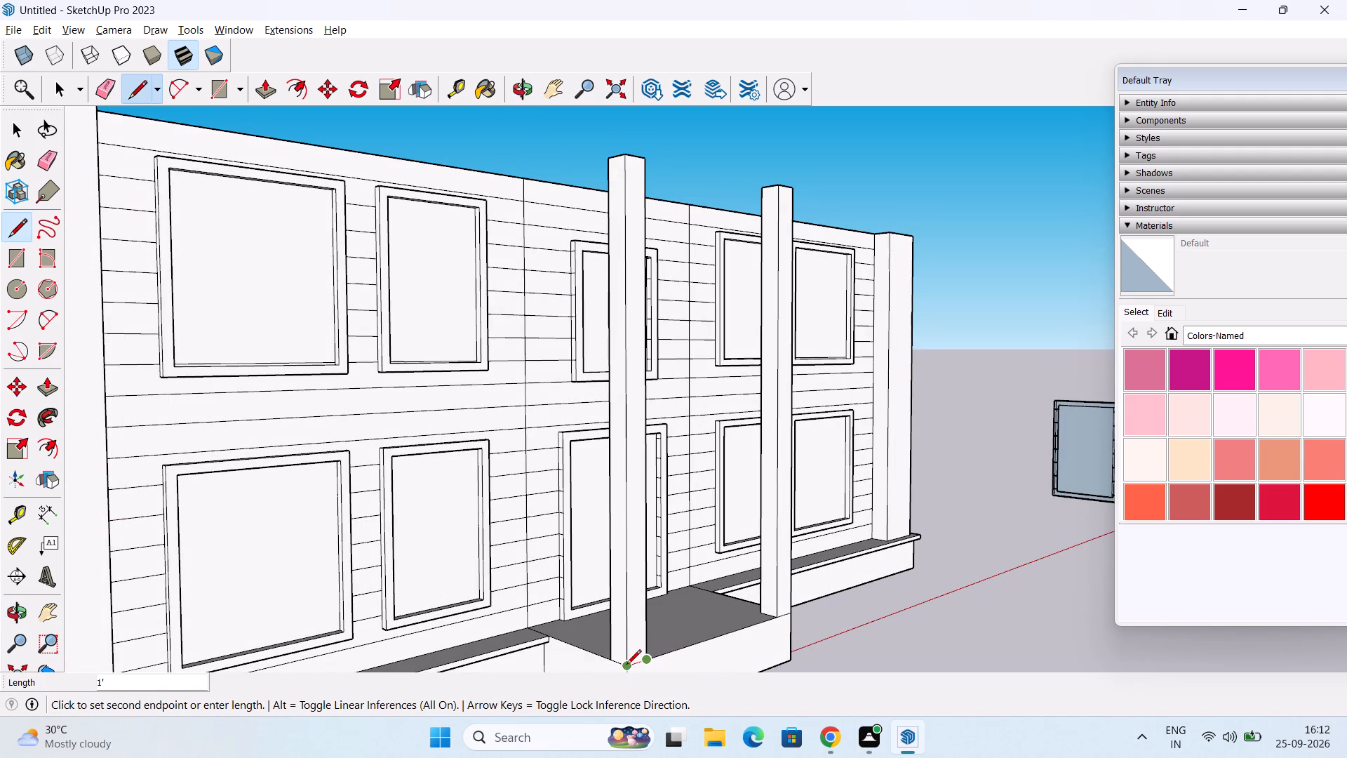
click(626, 665)
key(Escape)
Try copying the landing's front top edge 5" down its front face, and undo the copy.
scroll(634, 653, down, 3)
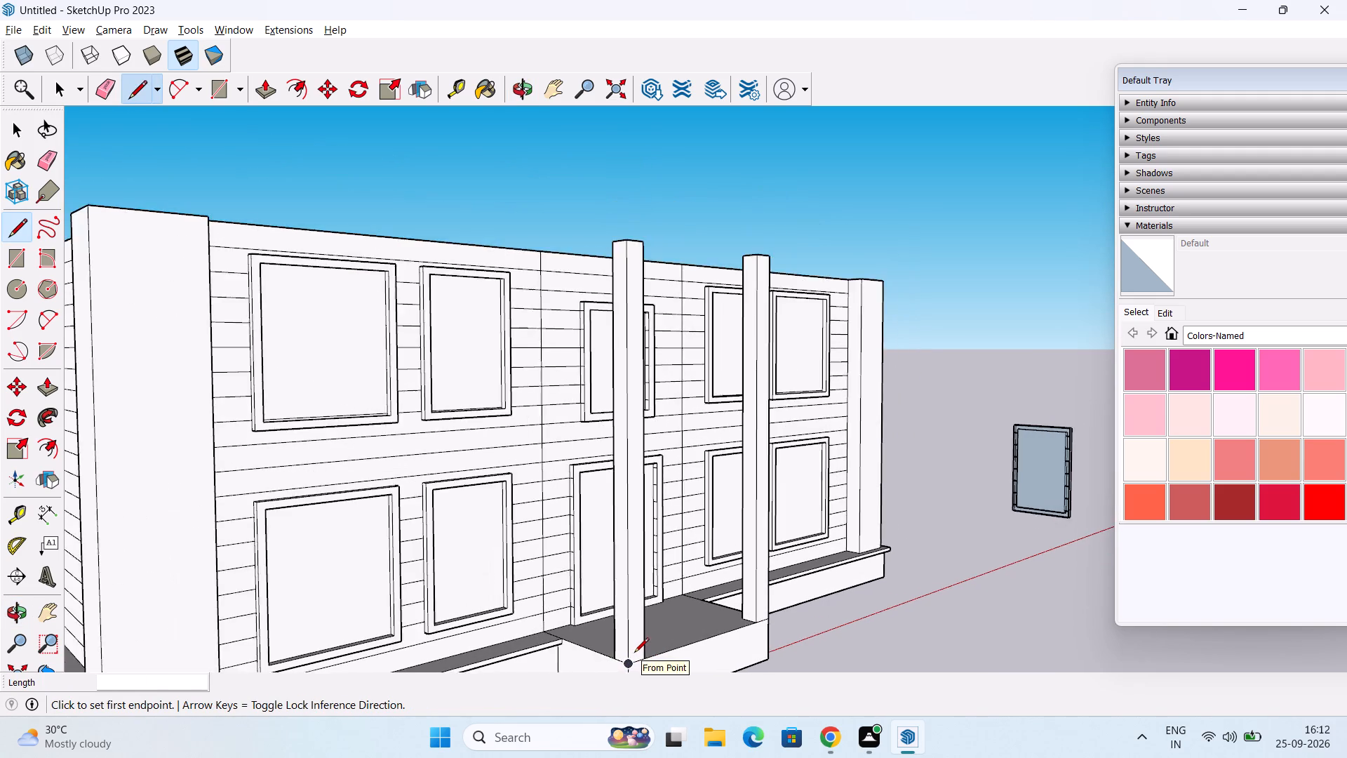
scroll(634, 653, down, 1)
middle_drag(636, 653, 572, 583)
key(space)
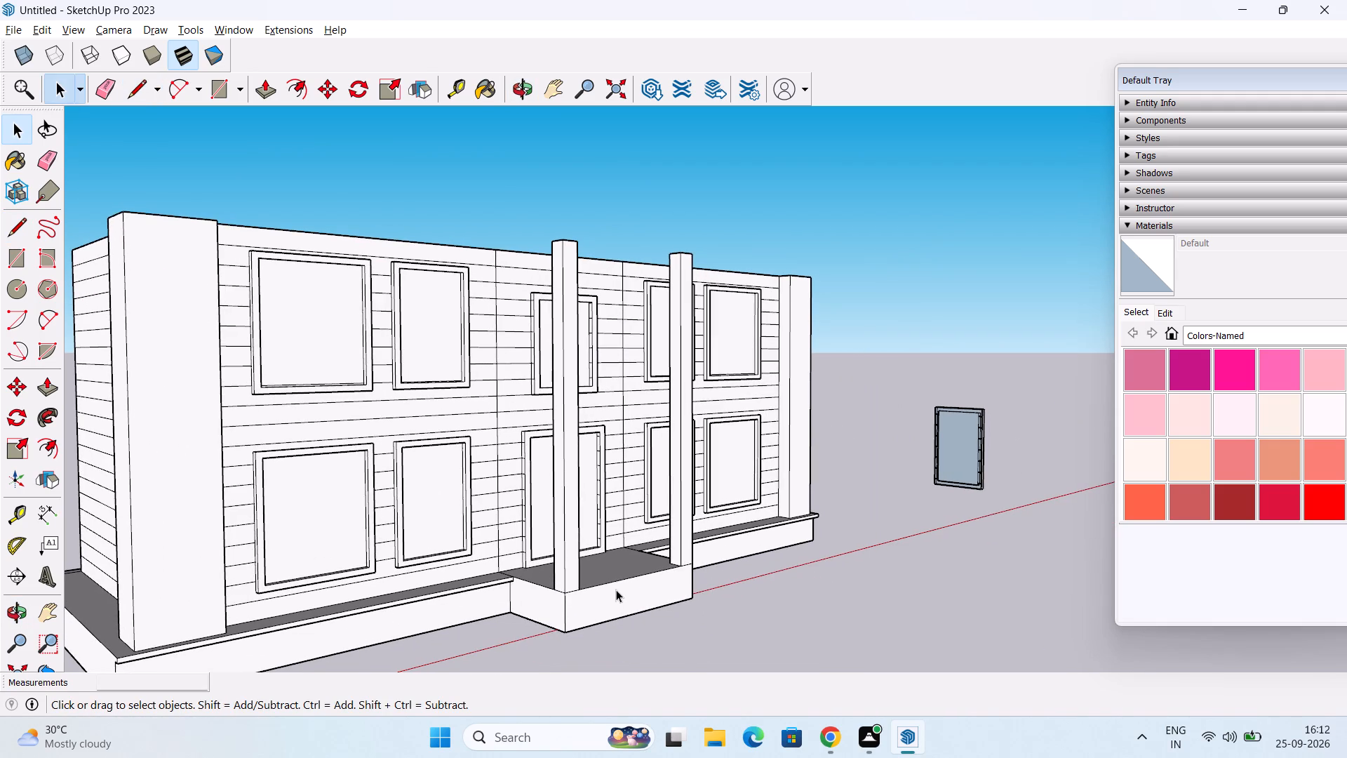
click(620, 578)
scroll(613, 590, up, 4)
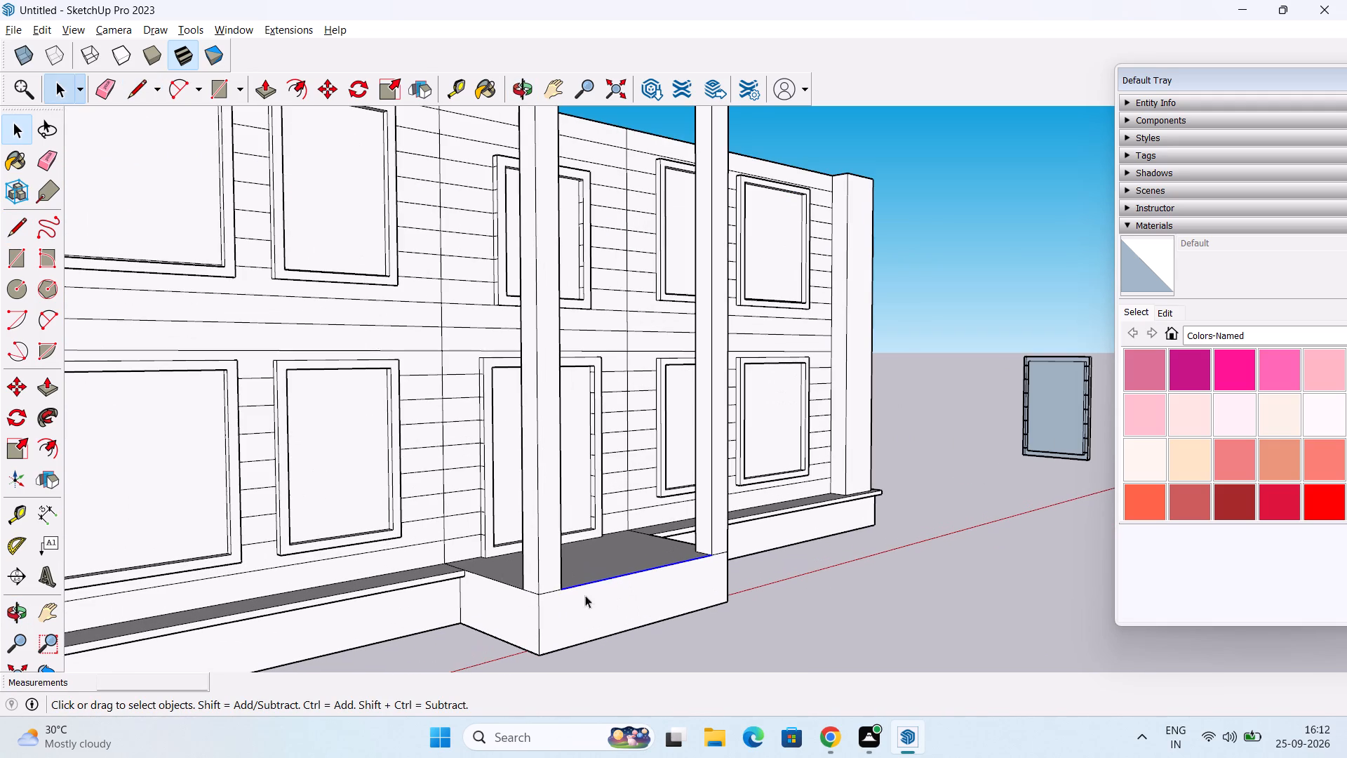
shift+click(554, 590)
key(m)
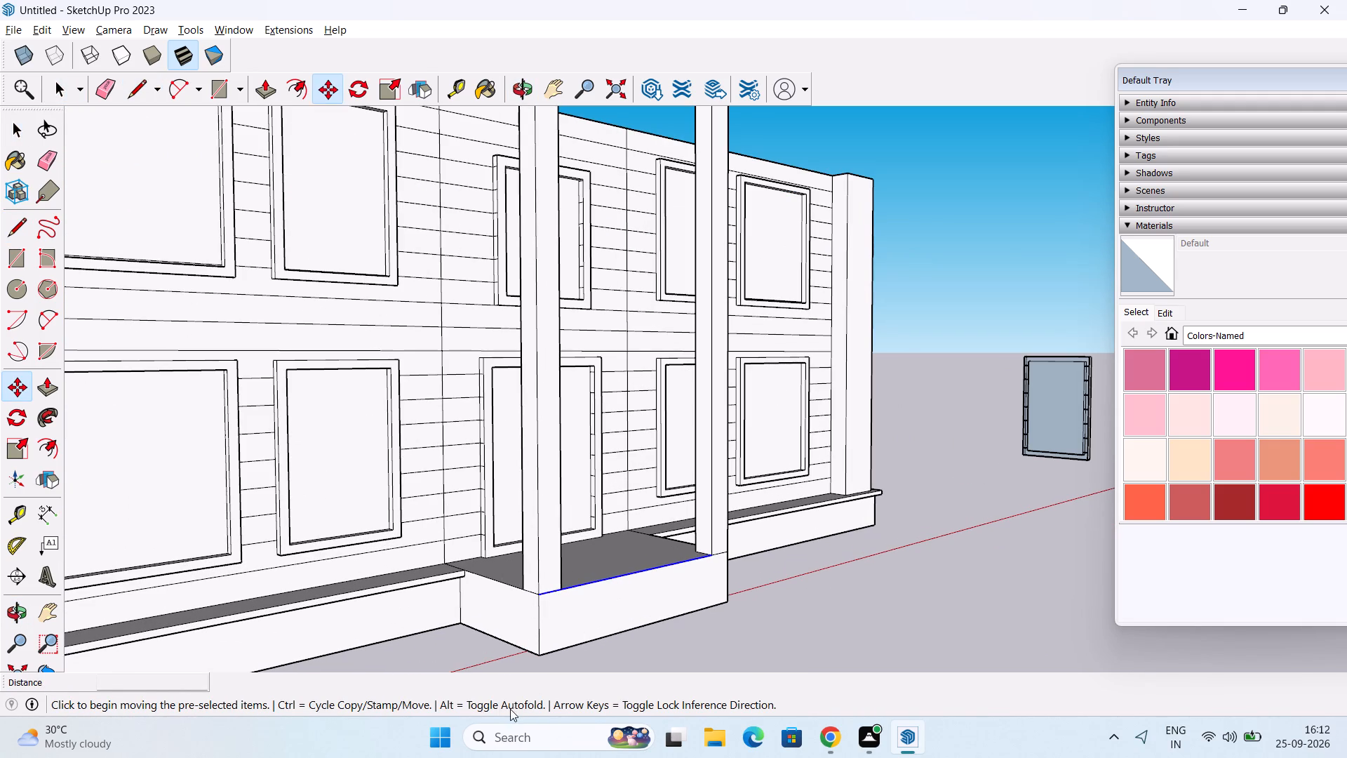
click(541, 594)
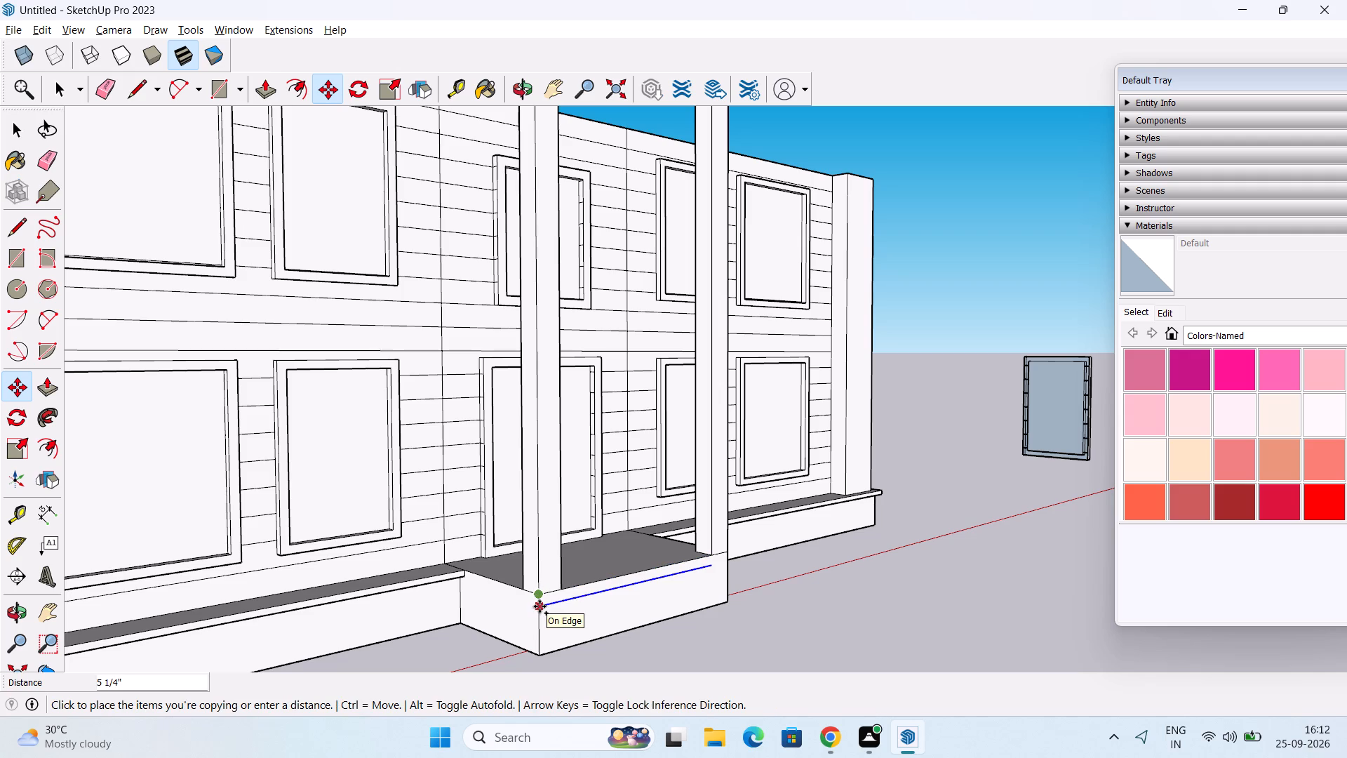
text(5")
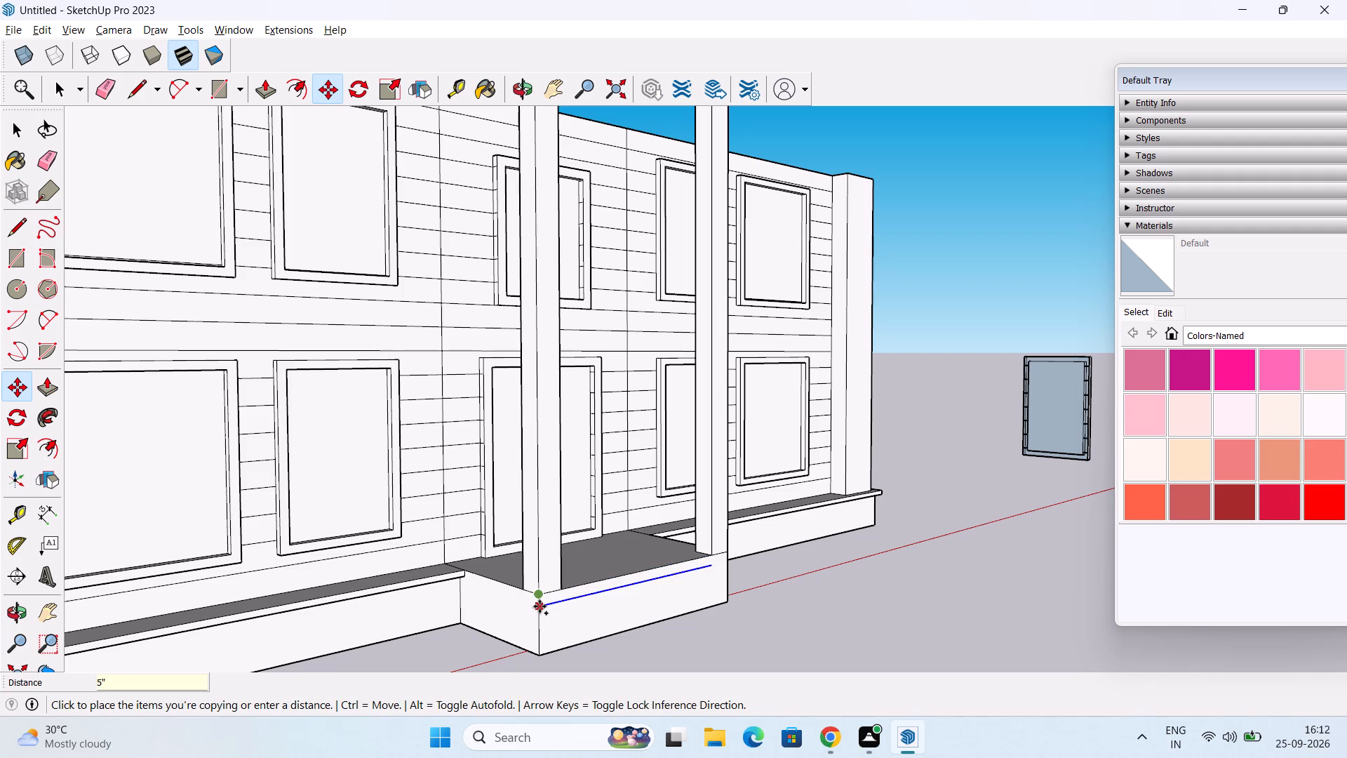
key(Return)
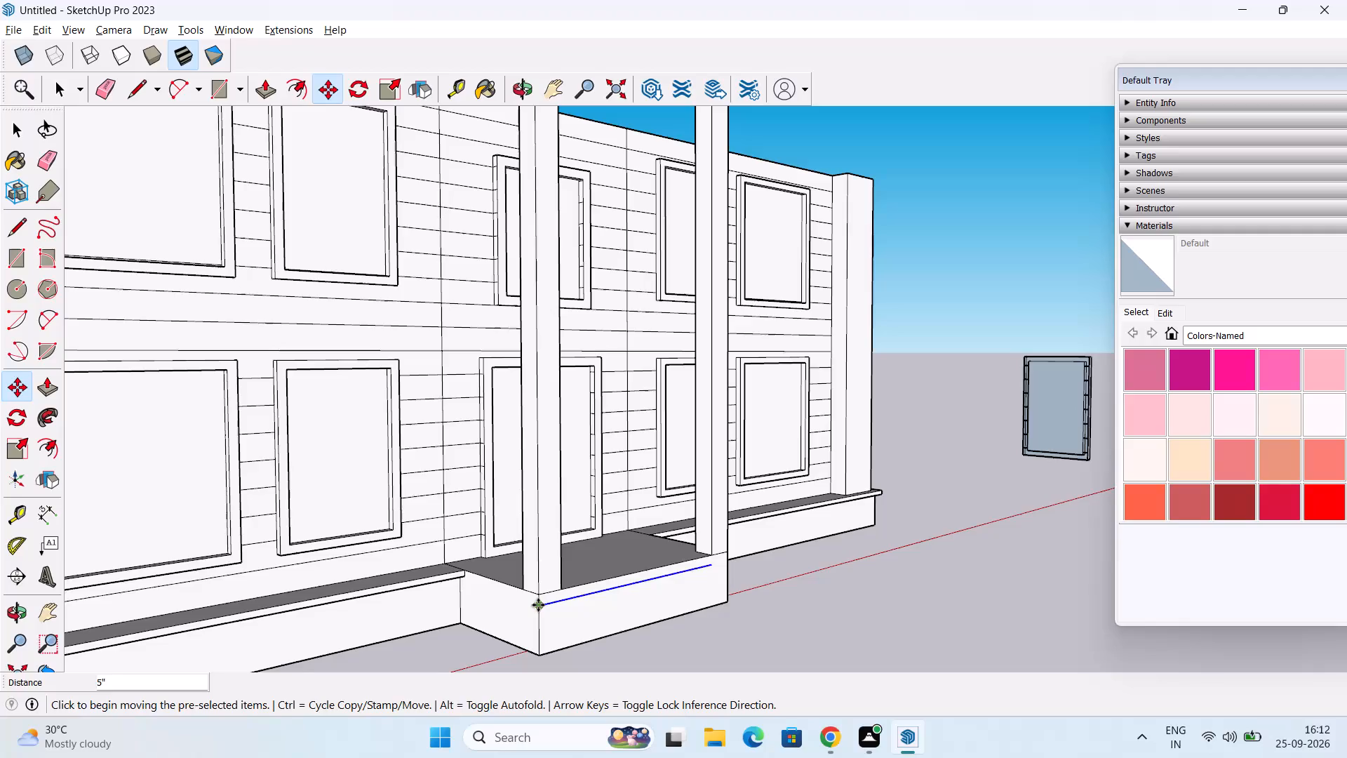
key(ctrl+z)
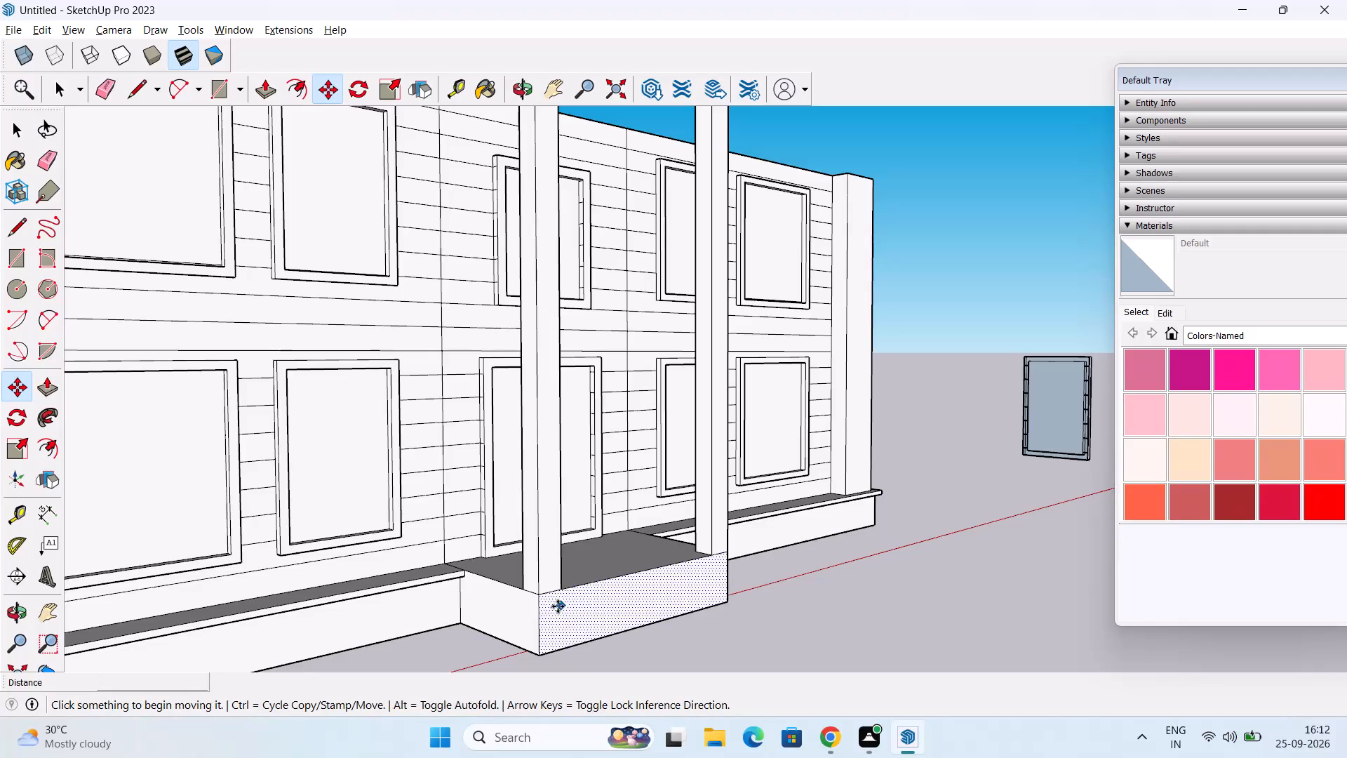
Copy the short front edge at the near pillar's base 2' 3" down to the landing's bottom corner, divided into 3 equal spaces.
key(space)
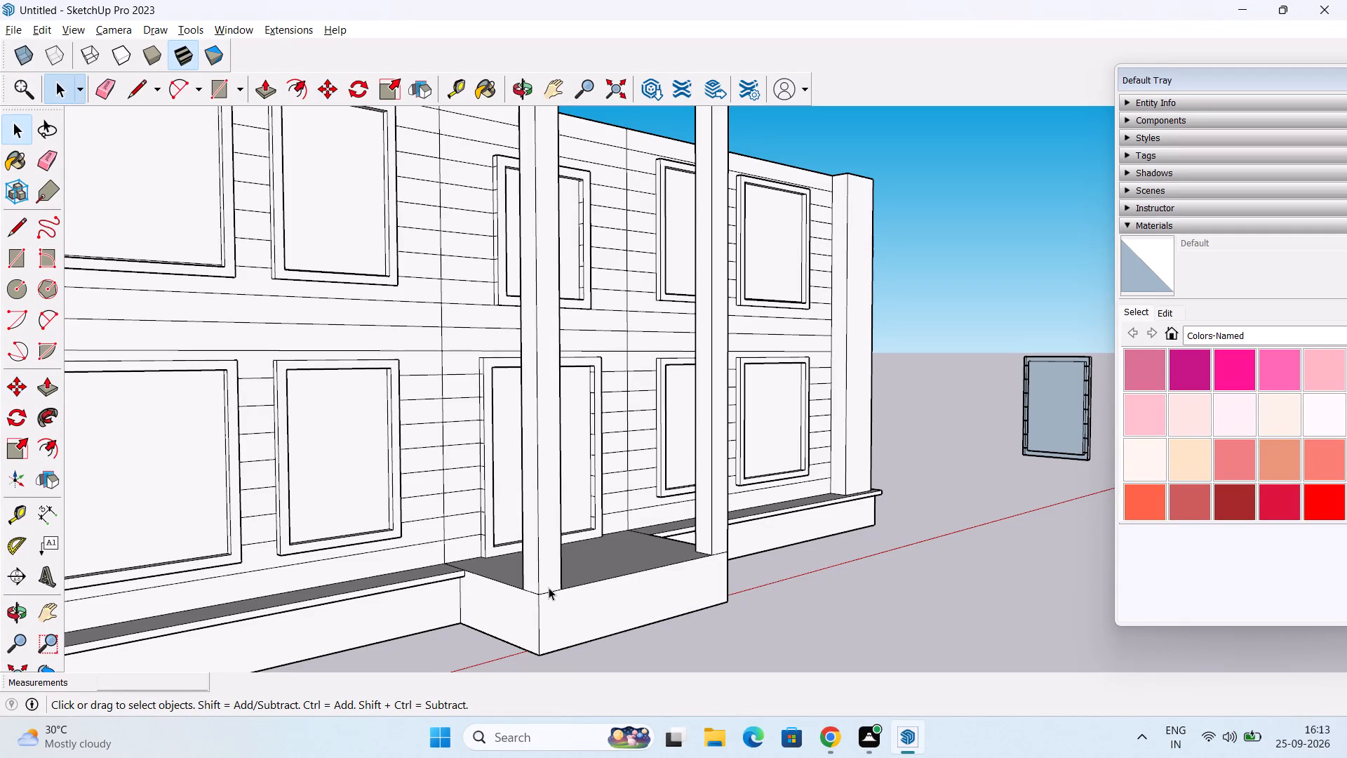
click(548, 590)
key(m)
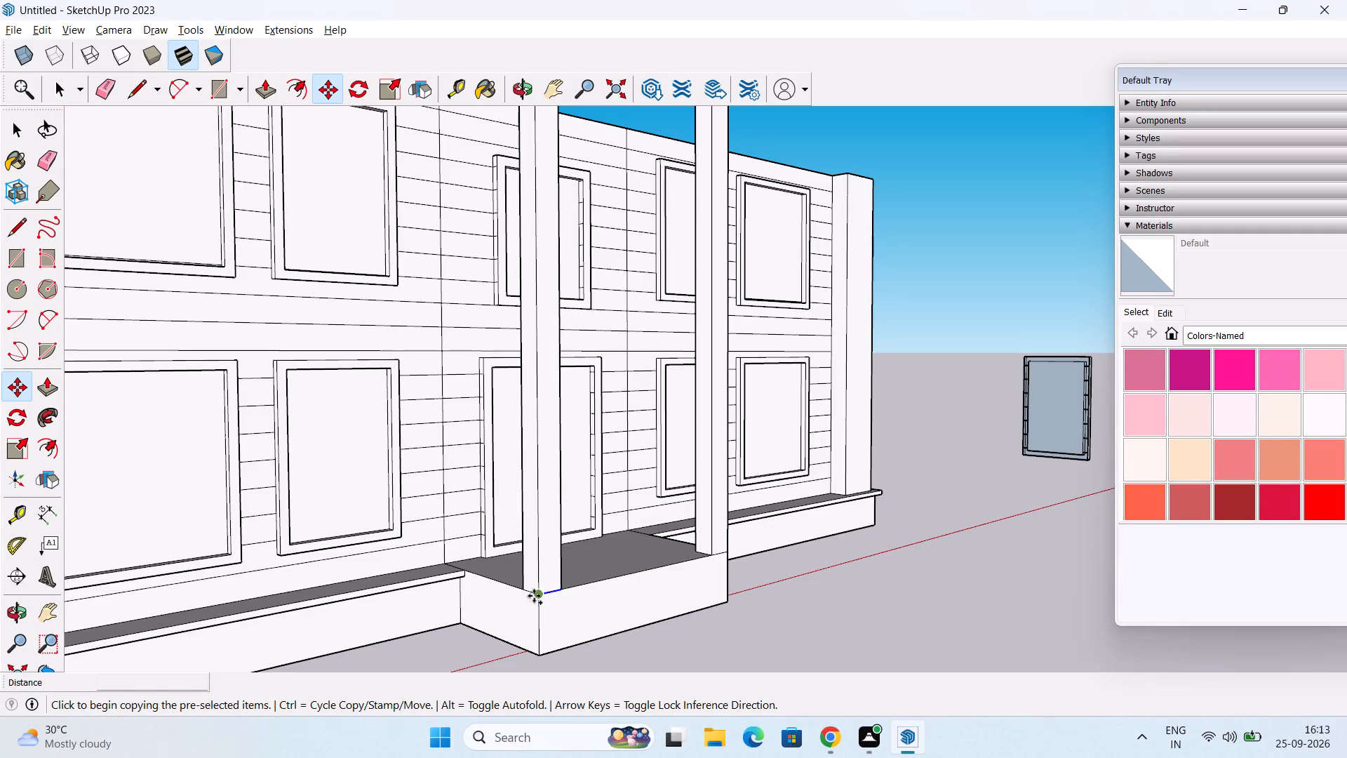
click(537, 595)
click(535, 659)
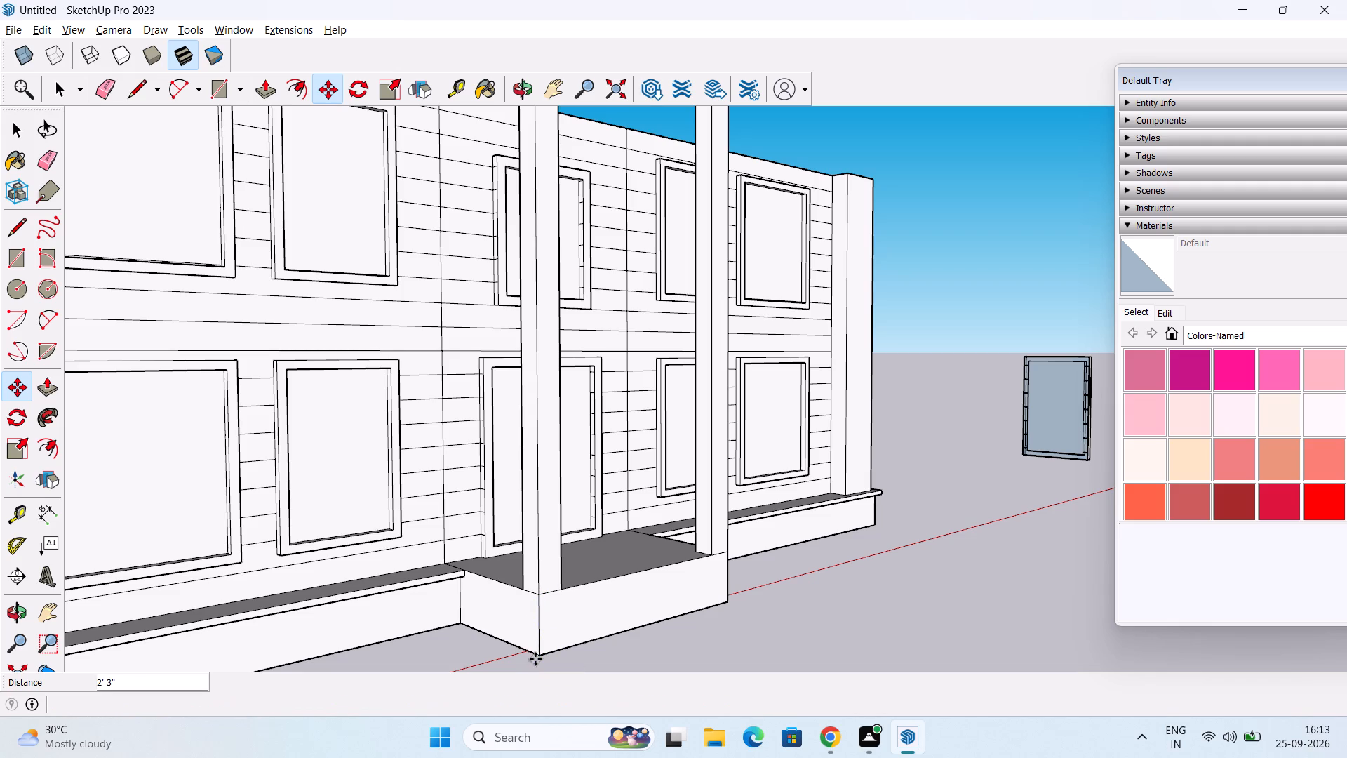
key(slash)
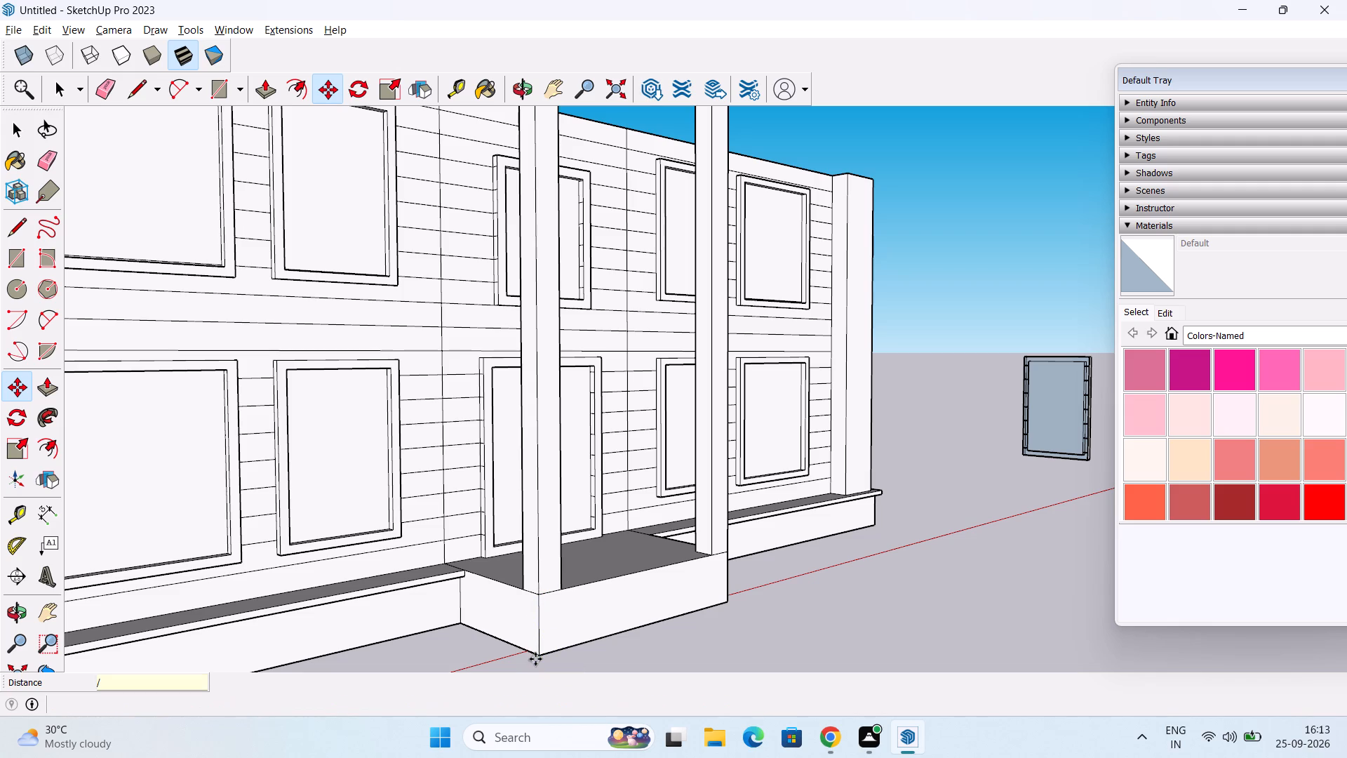
key(3)
key(Return)
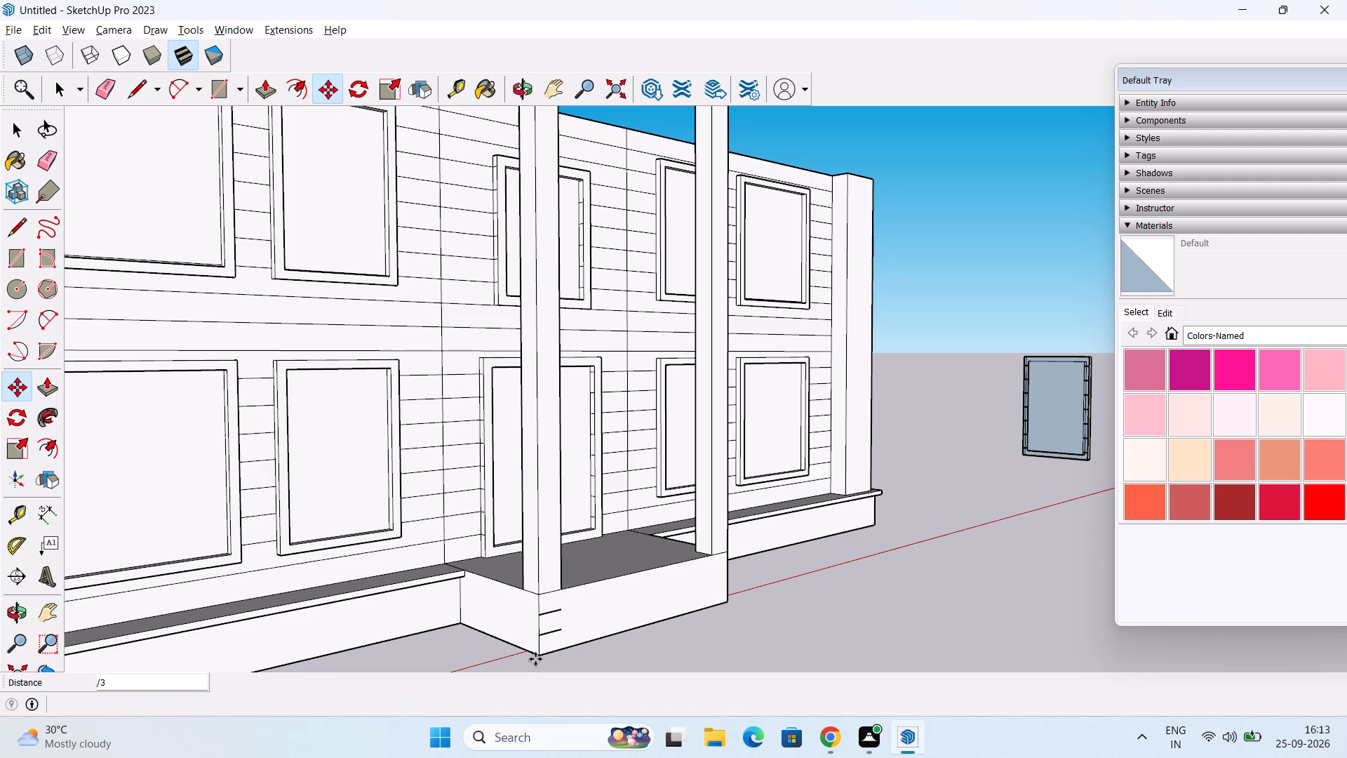
Extend both copied short edges 9' across the landing's front face to the opposite corner with horizontal lines.
key(space)
middle_drag(579, 670, 501, 659)
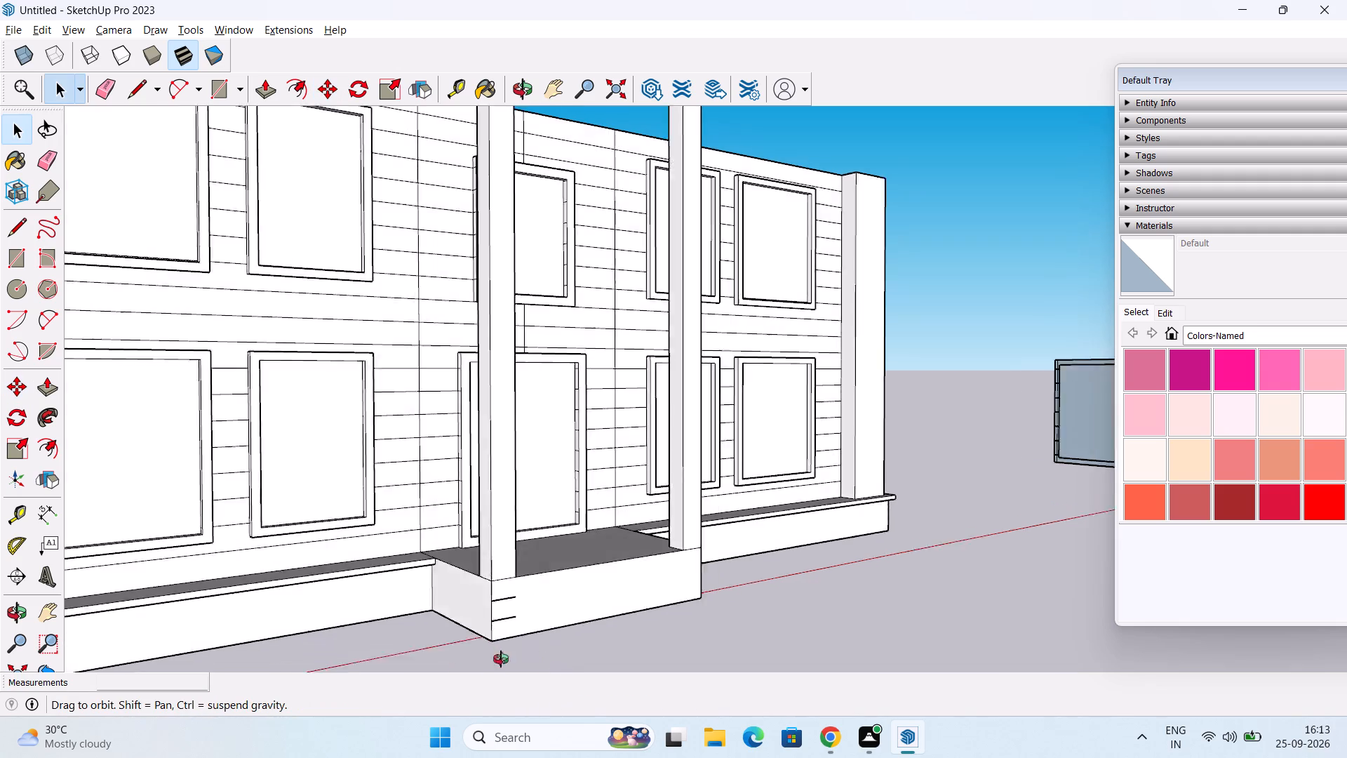
middle_drag(501, 659, 387, 653)
key(l)
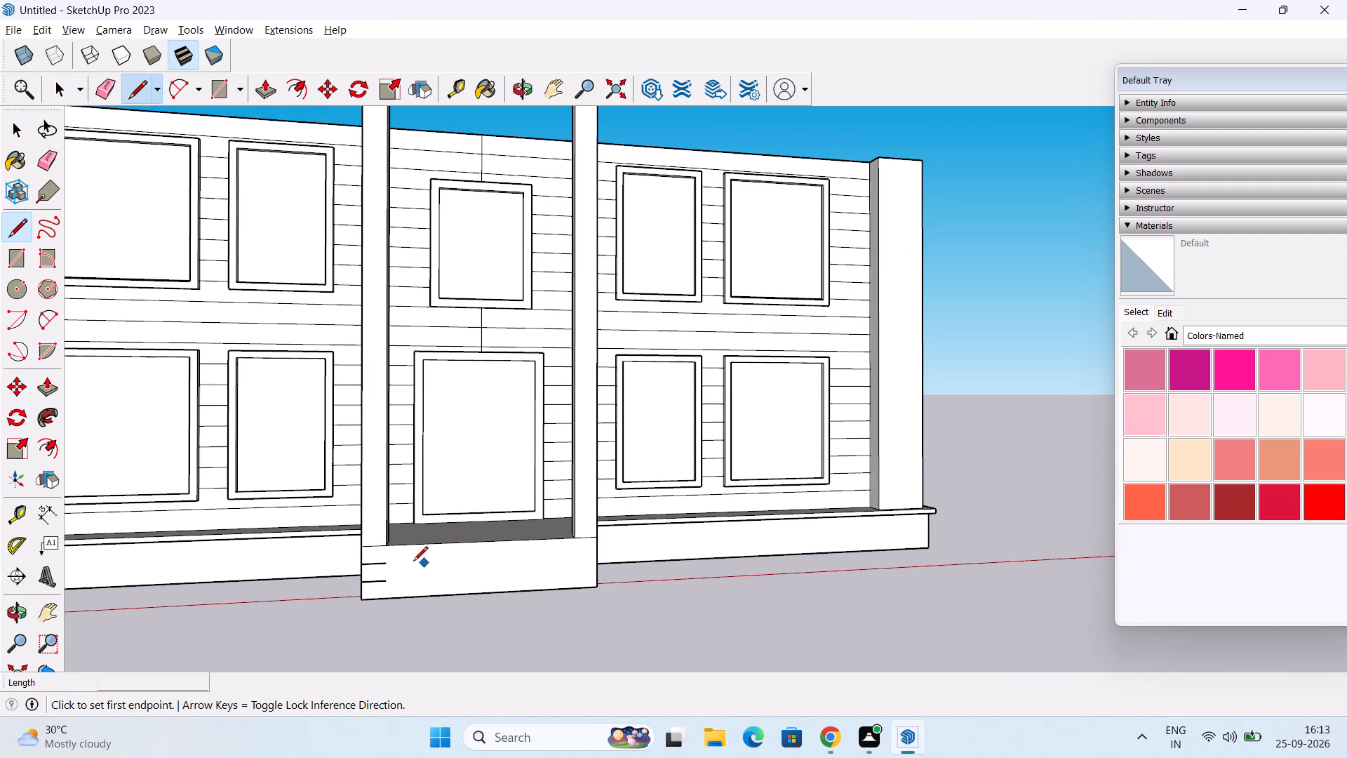
click(382, 566)
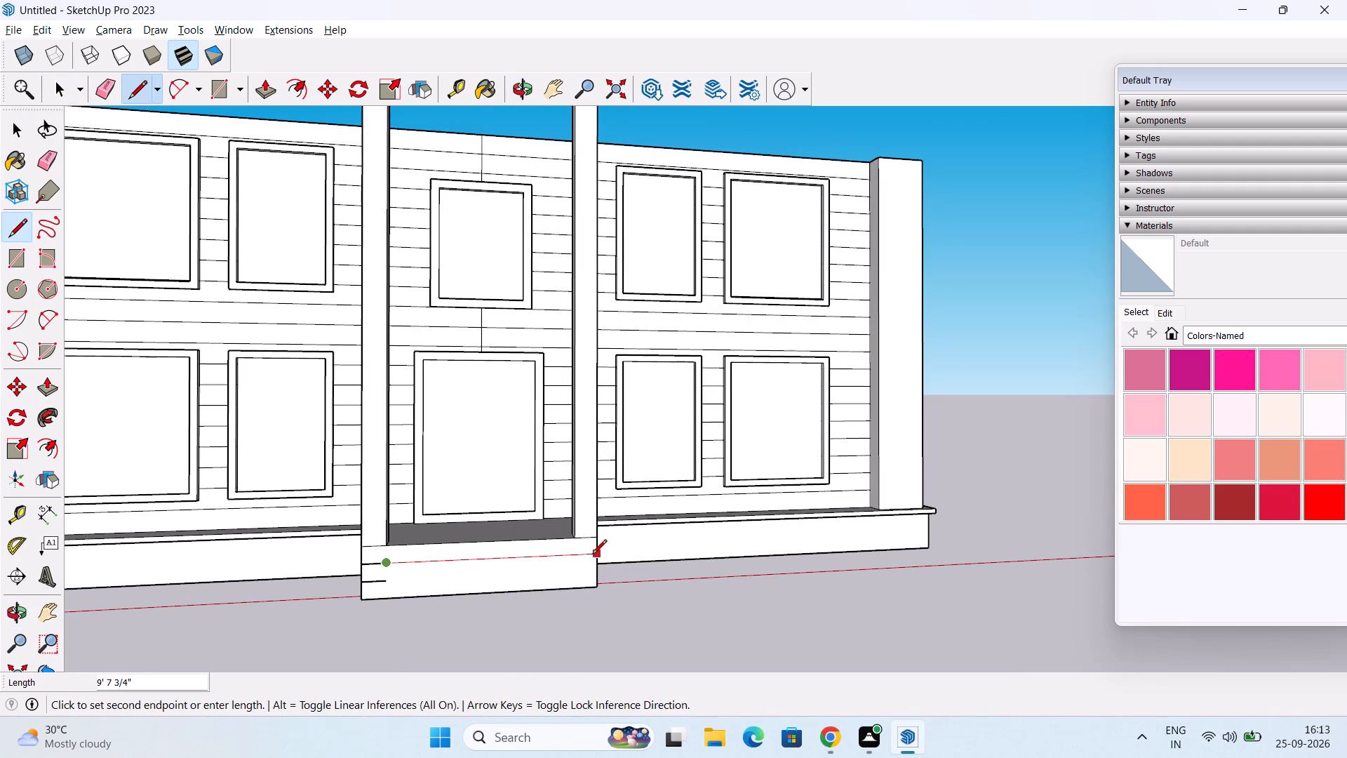
click(598, 555)
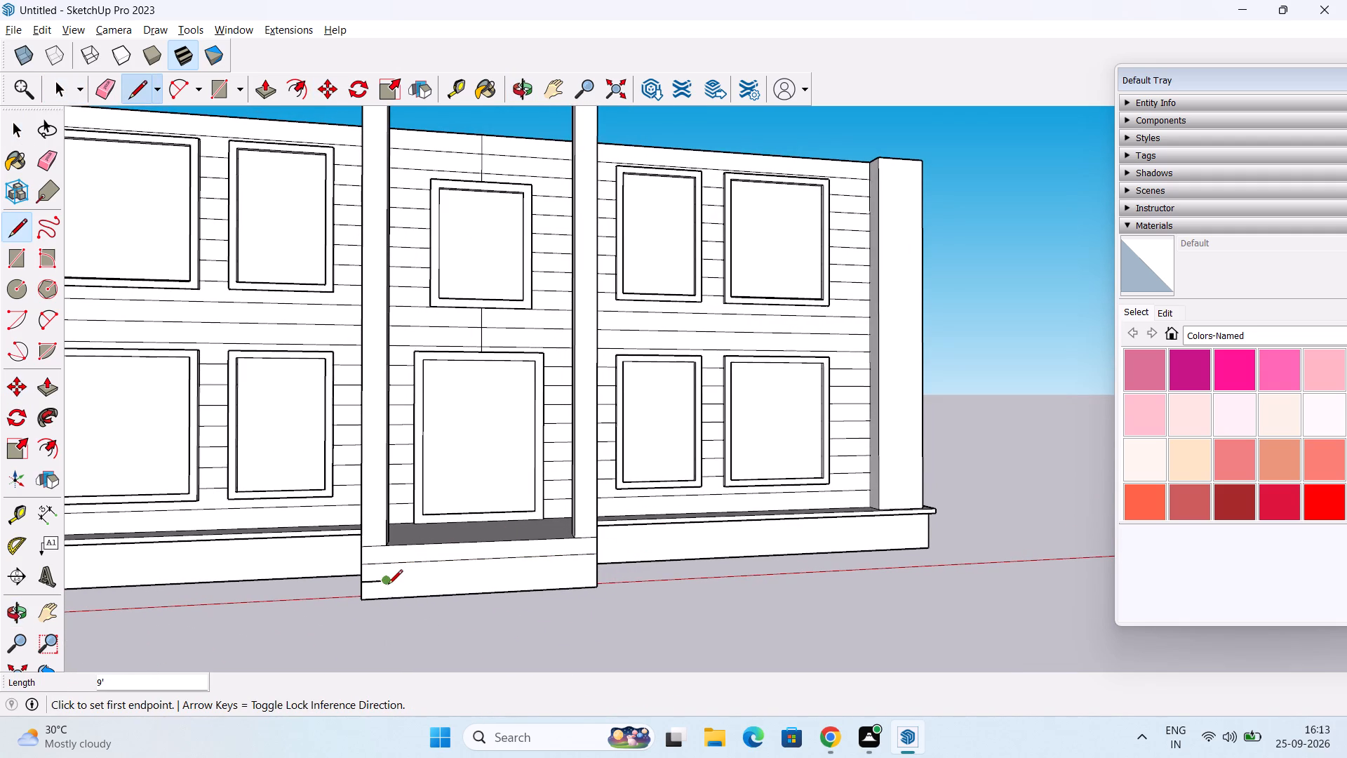
click(388, 585)
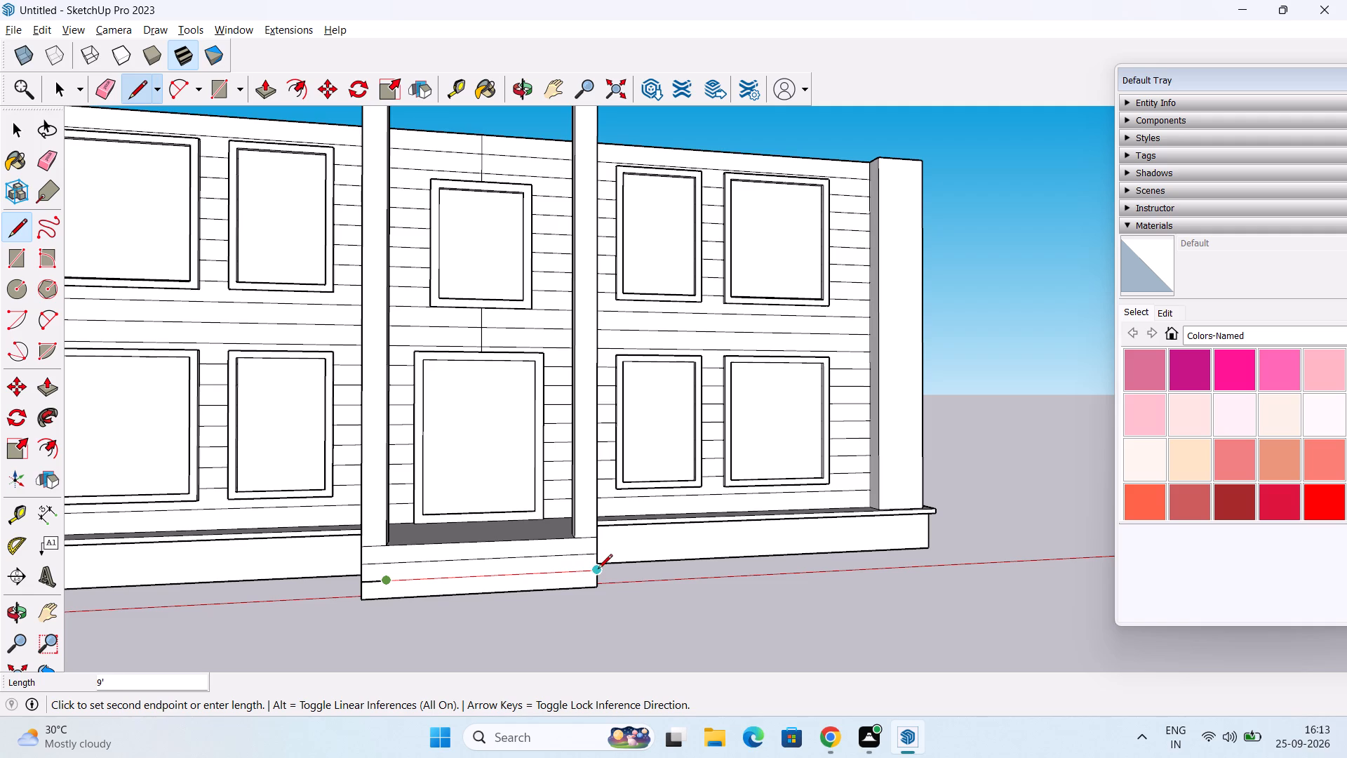
click(598, 570)
Continue both dividing lines 5' 6 7/8" across the landing's side face farther from the scale figure, back to the plinth.
middle_drag(574, 569, 317, 619)
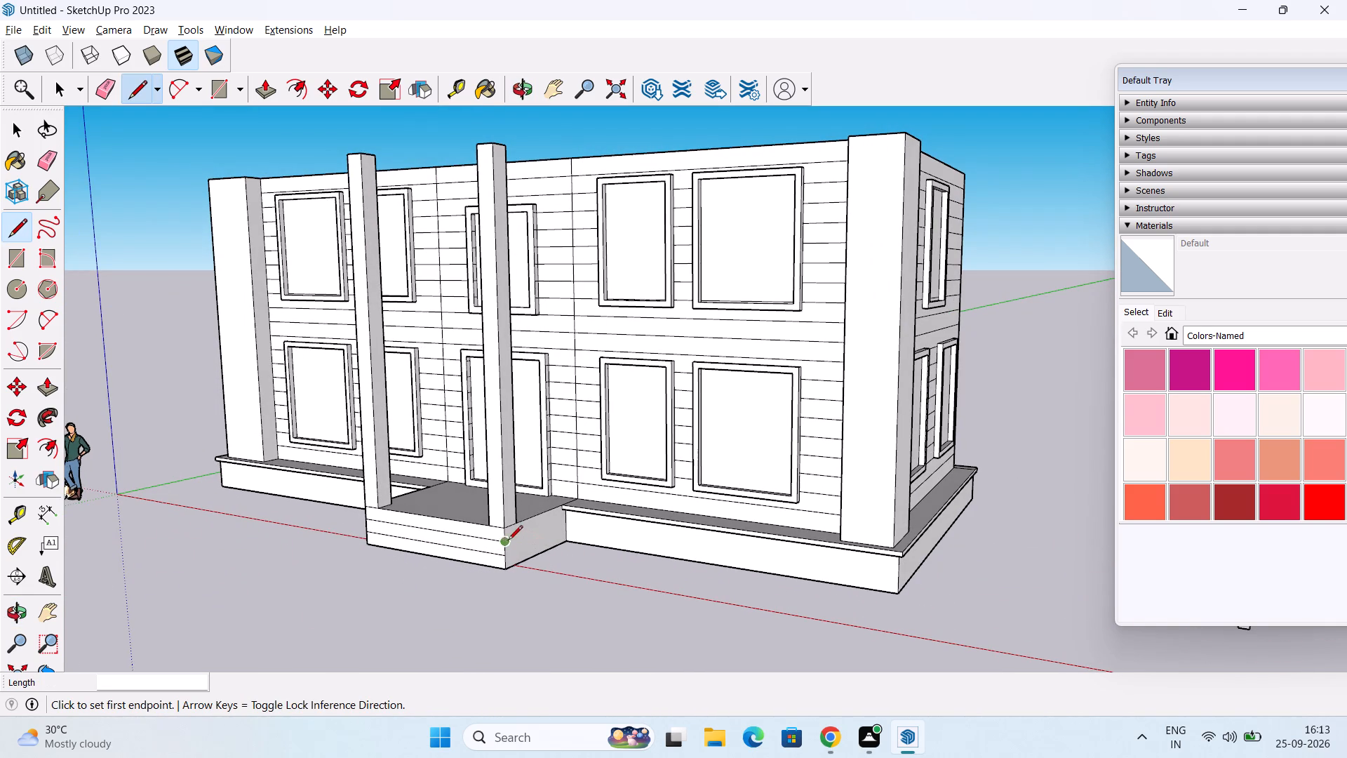
click(501, 542)
click(564, 519)
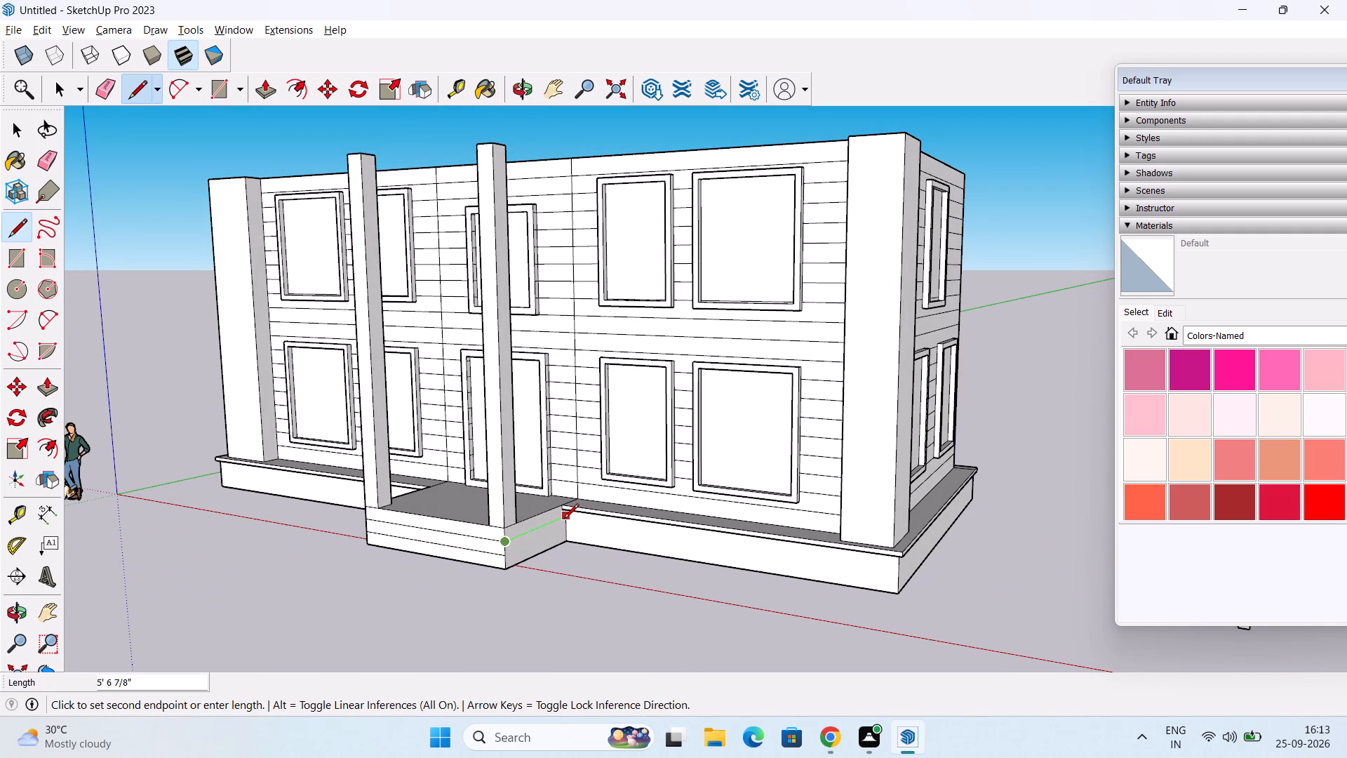
click(507, 558)
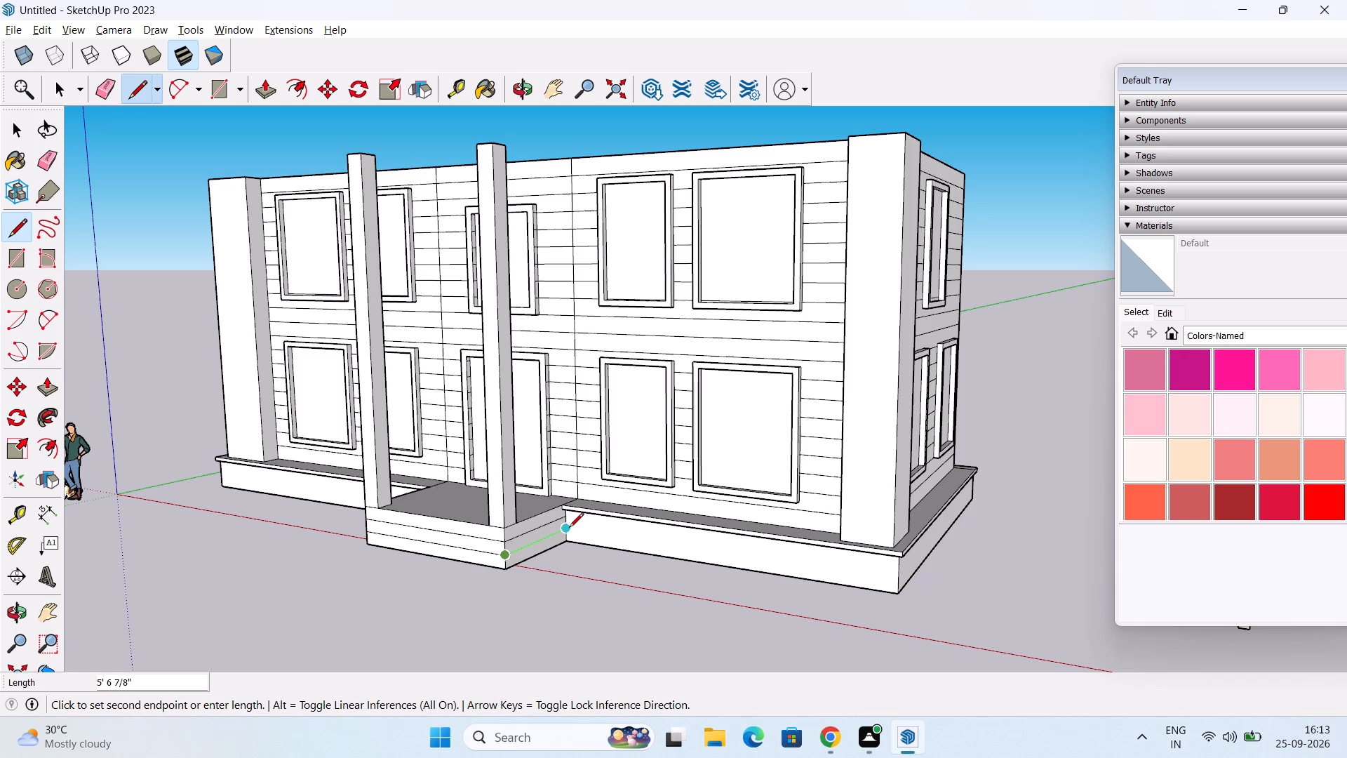
click(569, 528)
Continue both dividing lines 5' 6 7/8" across the landing's side face nearer the scale figure, back to the plinth.
middle_drag(354, 600, 858, 543)
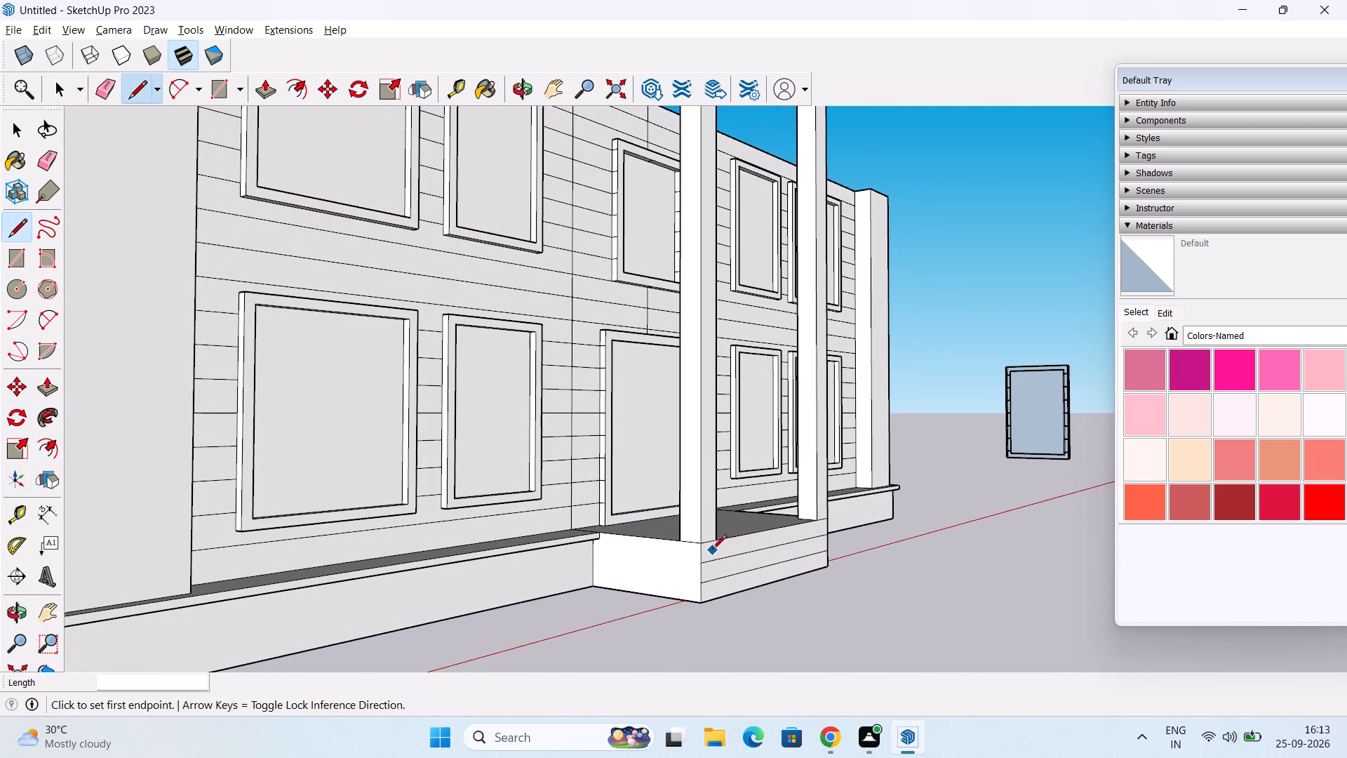
click(698, 561)
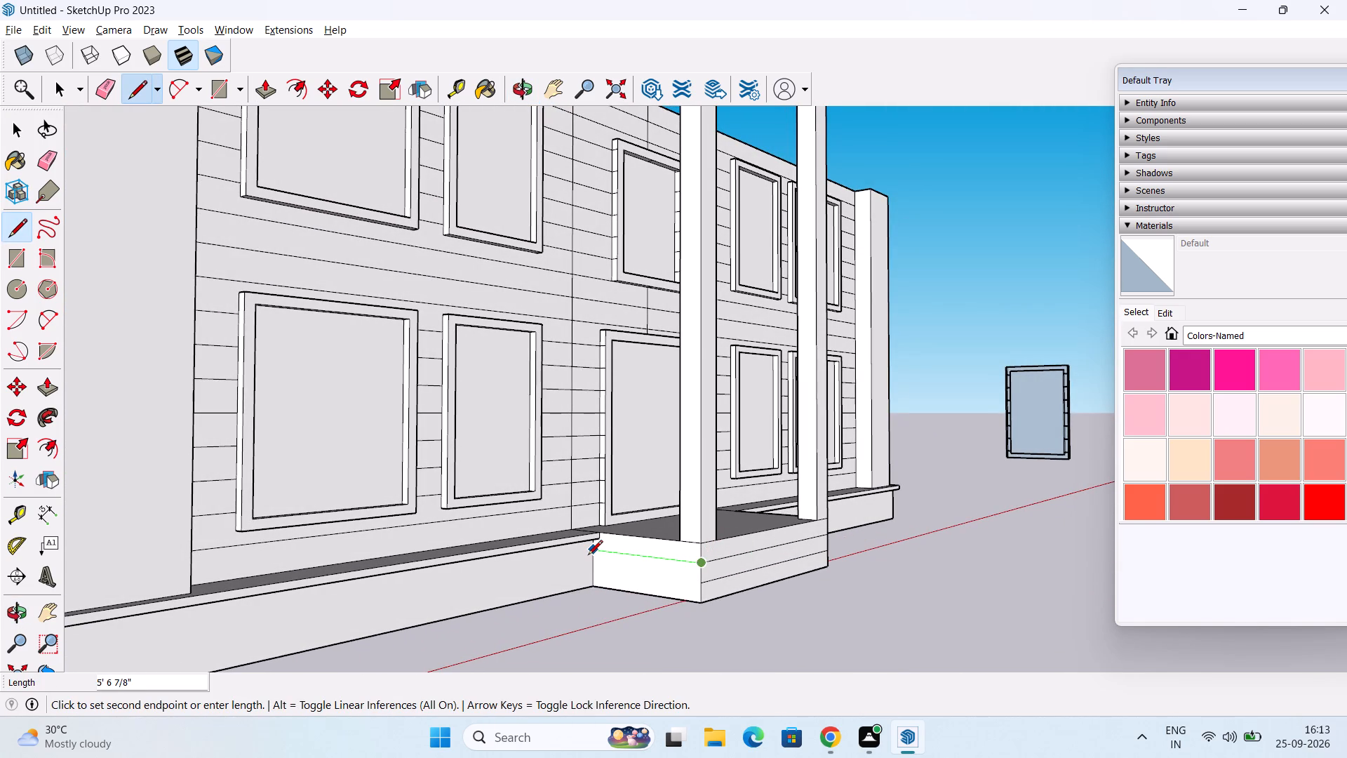
click(589, 554)
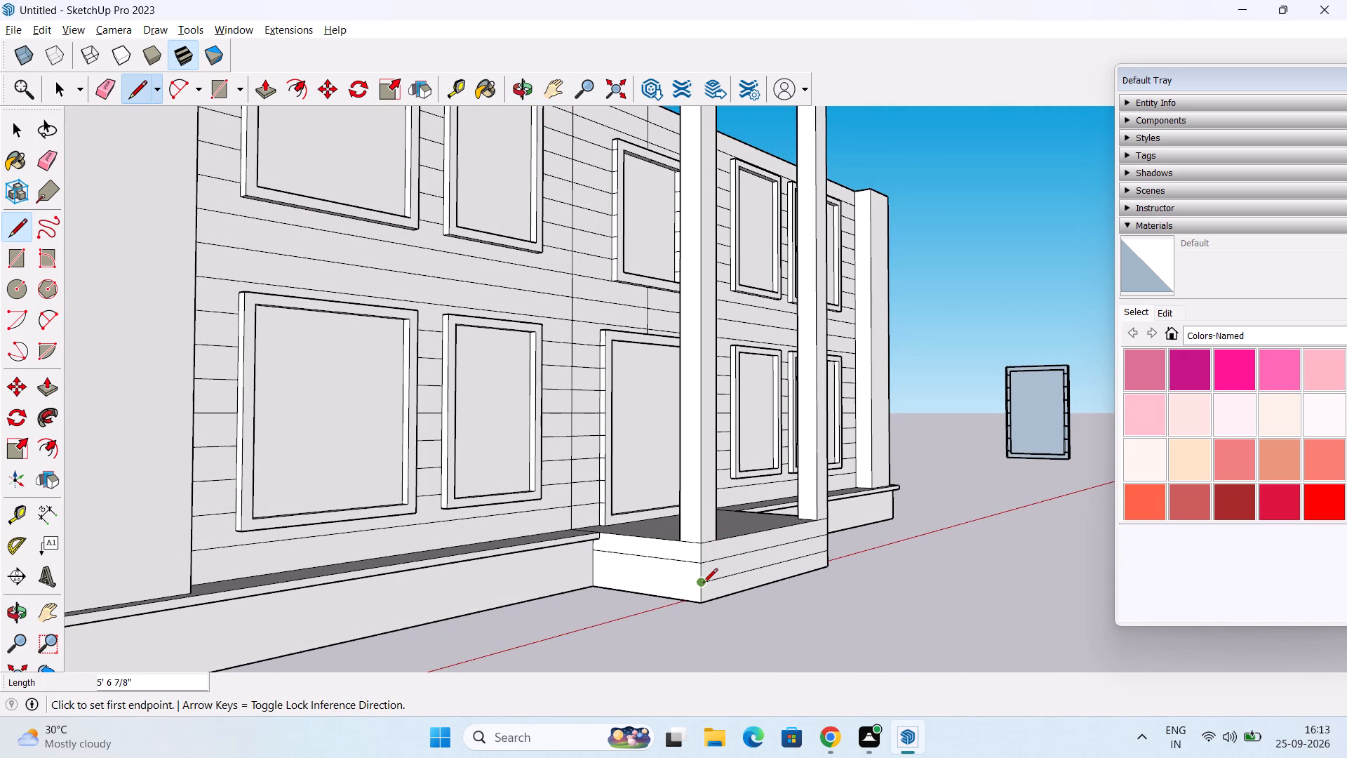
click(703, 584)
click(598, 576)
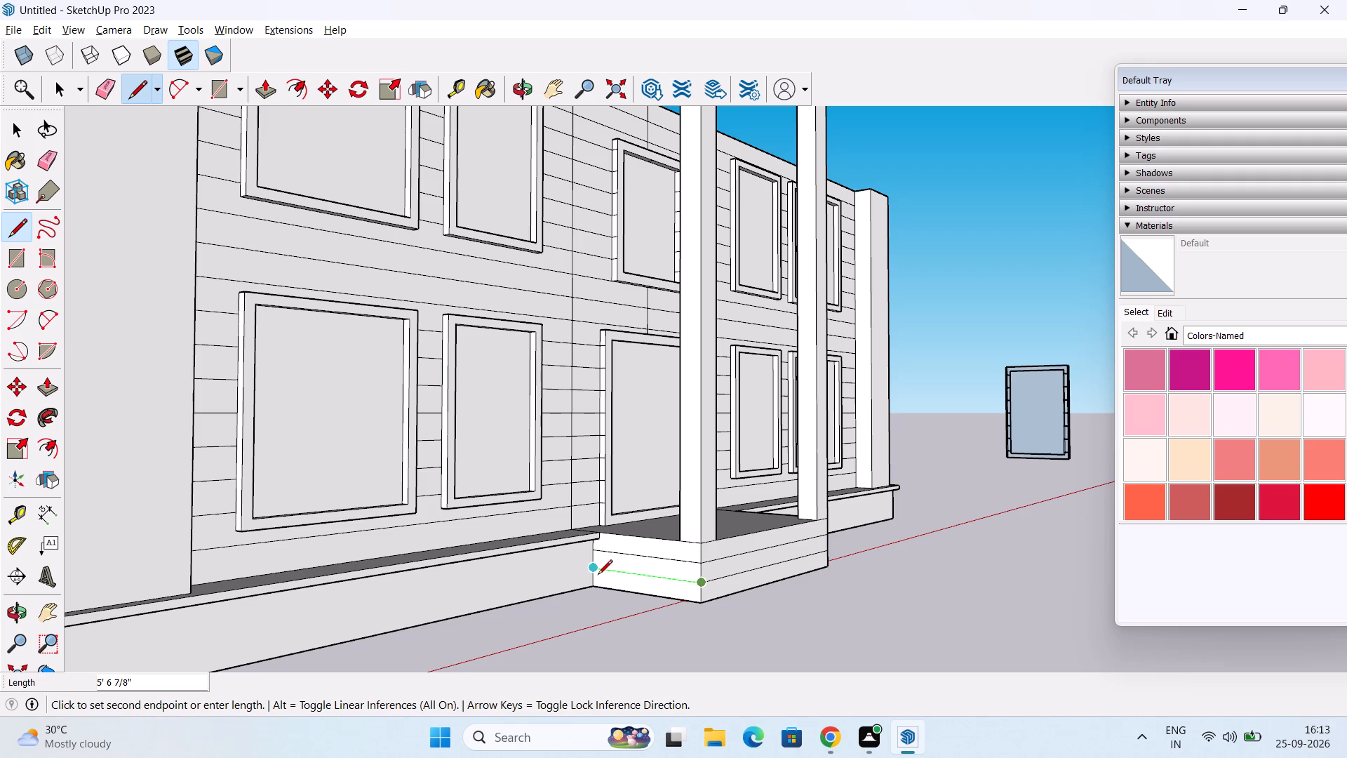
key(space)
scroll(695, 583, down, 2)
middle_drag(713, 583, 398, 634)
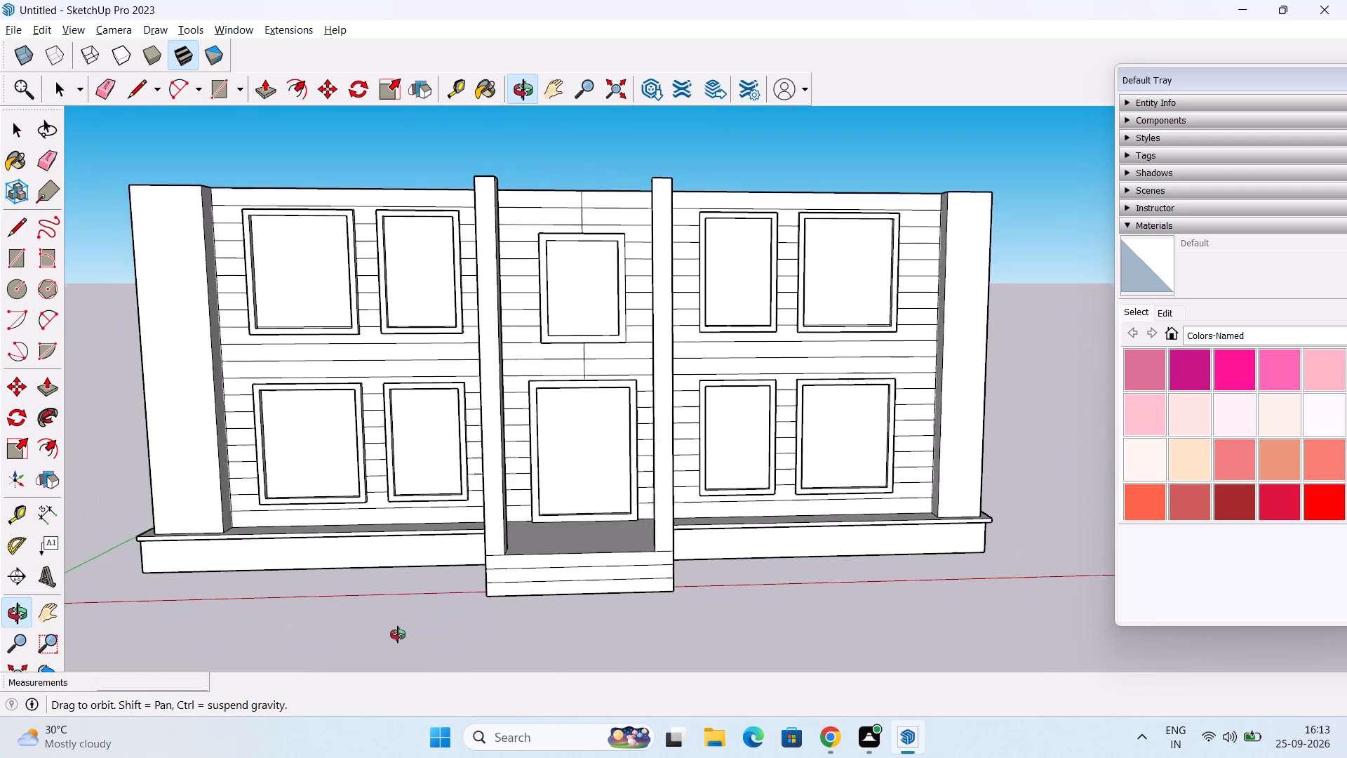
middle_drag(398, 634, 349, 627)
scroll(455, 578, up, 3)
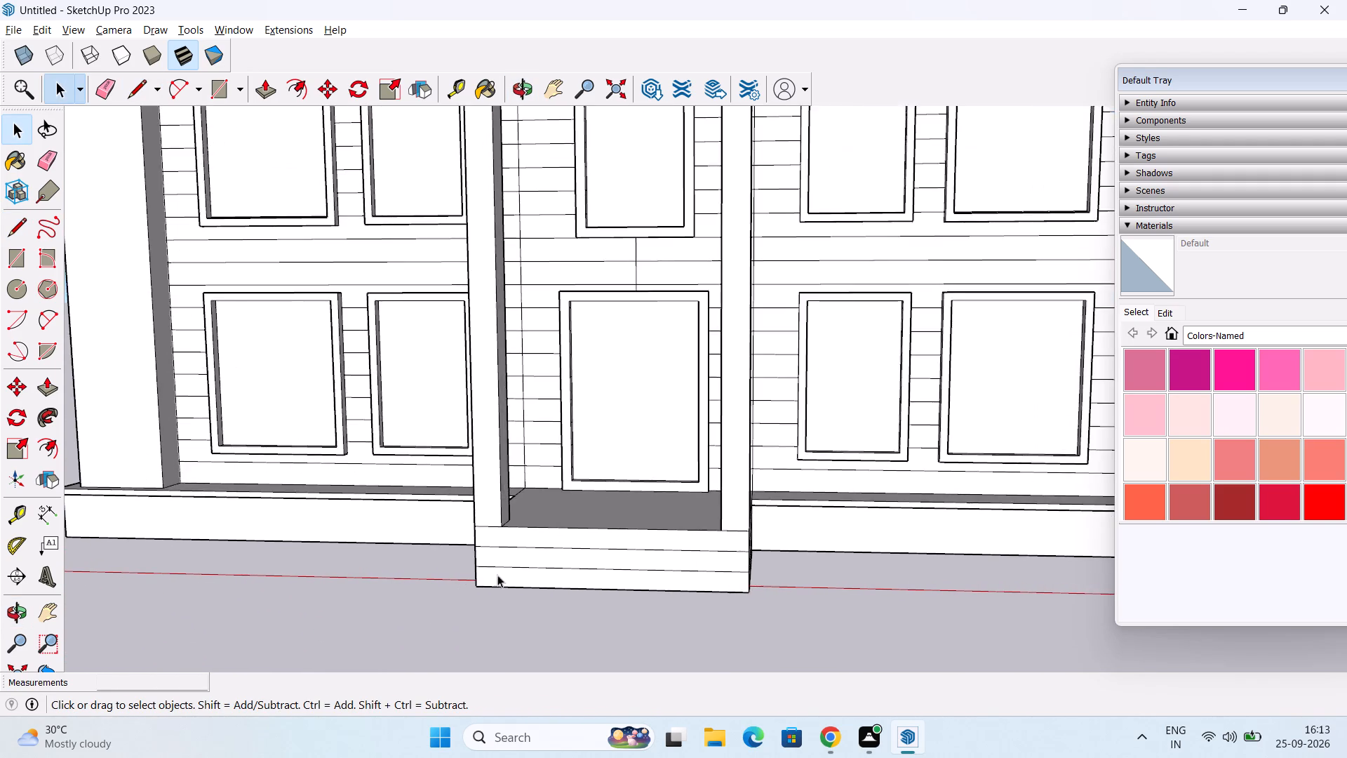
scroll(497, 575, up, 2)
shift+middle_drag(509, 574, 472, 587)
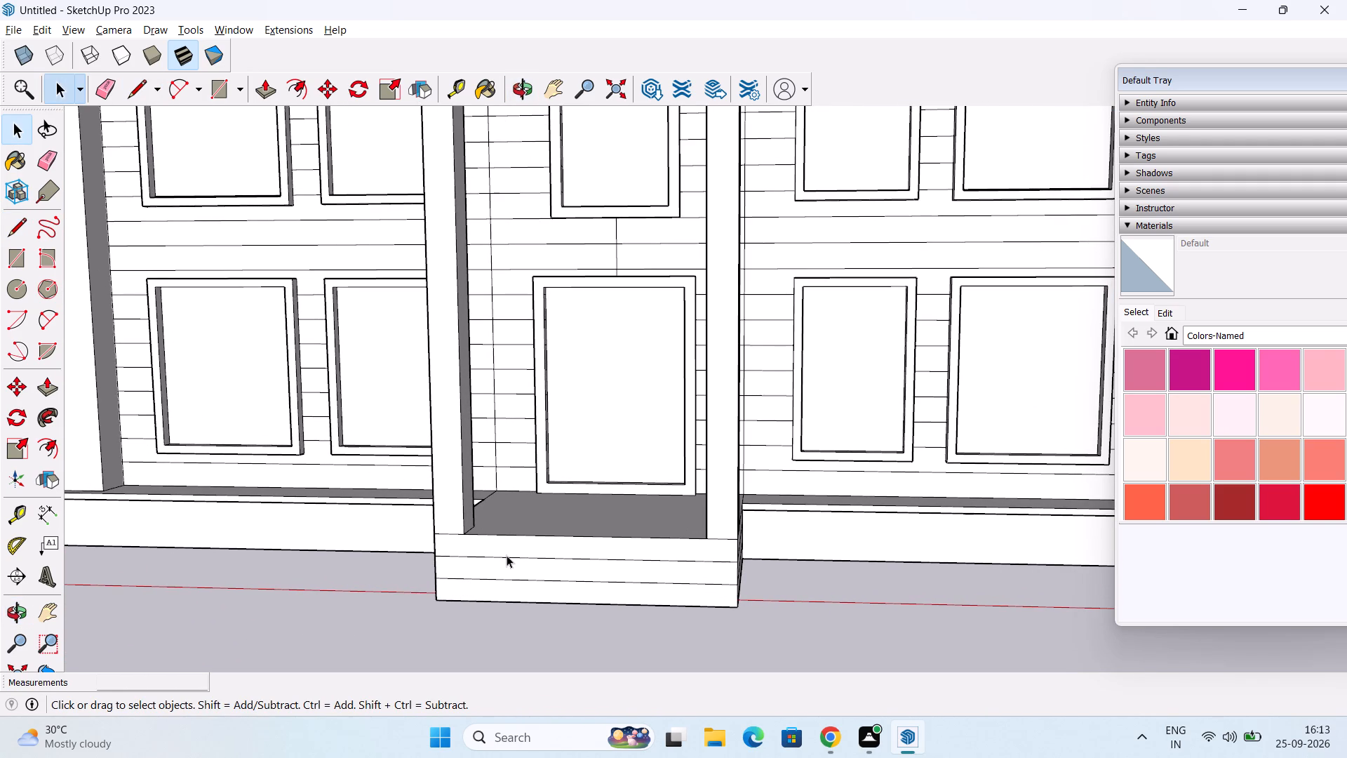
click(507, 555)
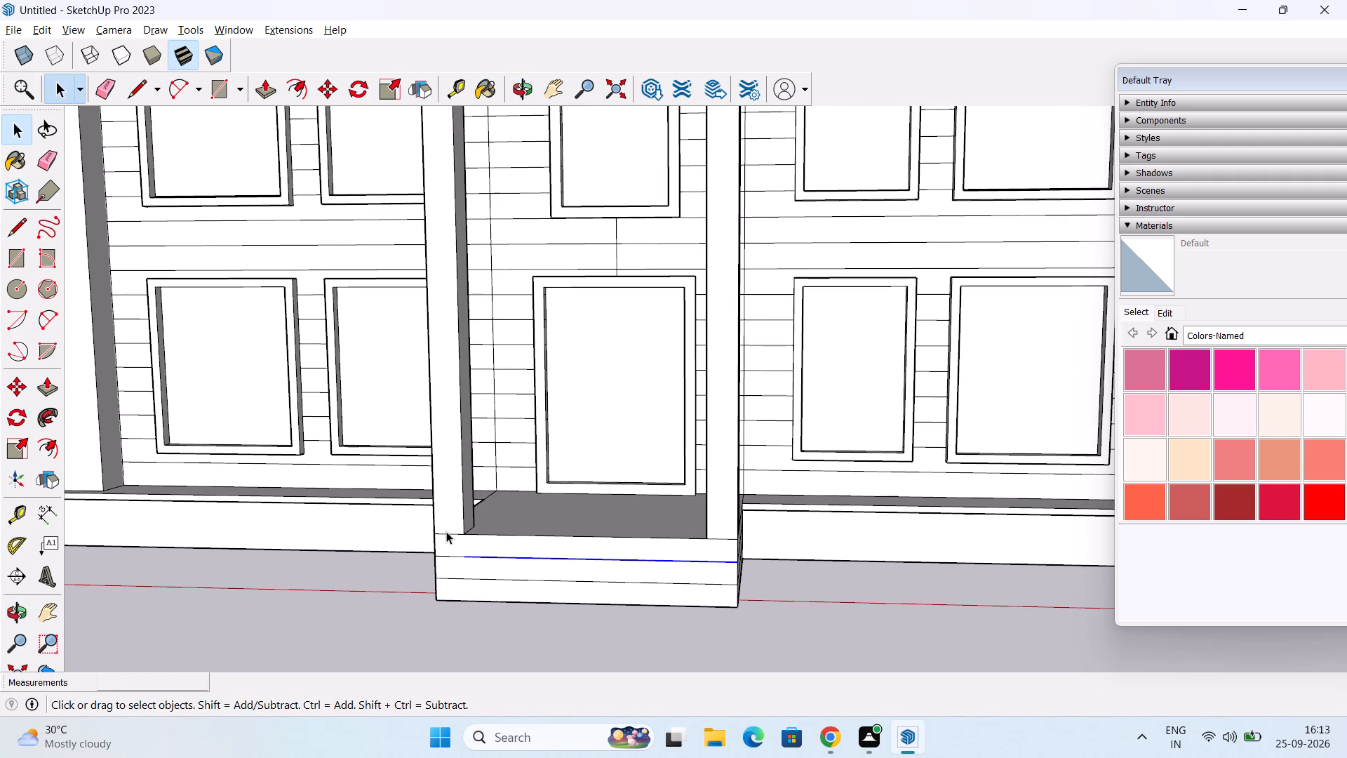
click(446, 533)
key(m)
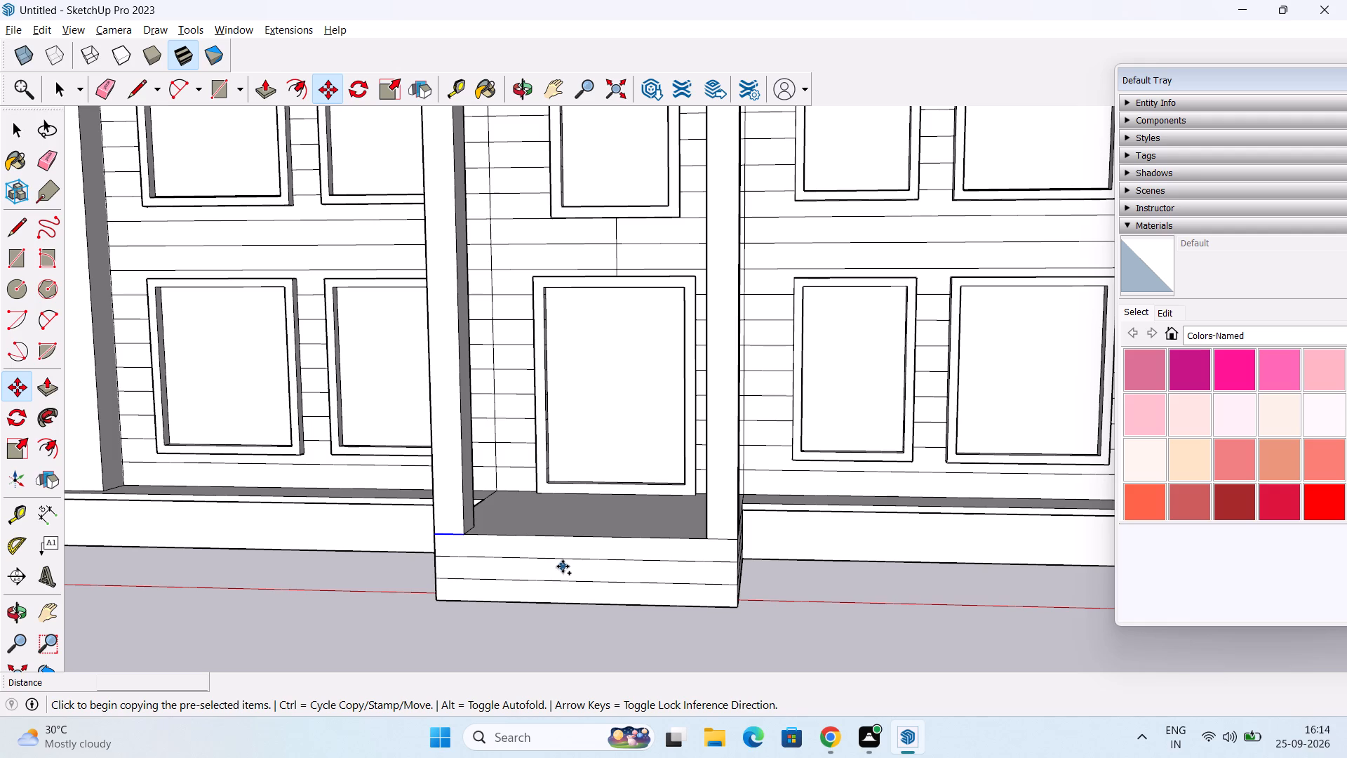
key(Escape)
Push/Pull the landing's front bands outward, the middle one by 5" and the bottom one by 10".
middle_drag(564, 566, 408, 597)
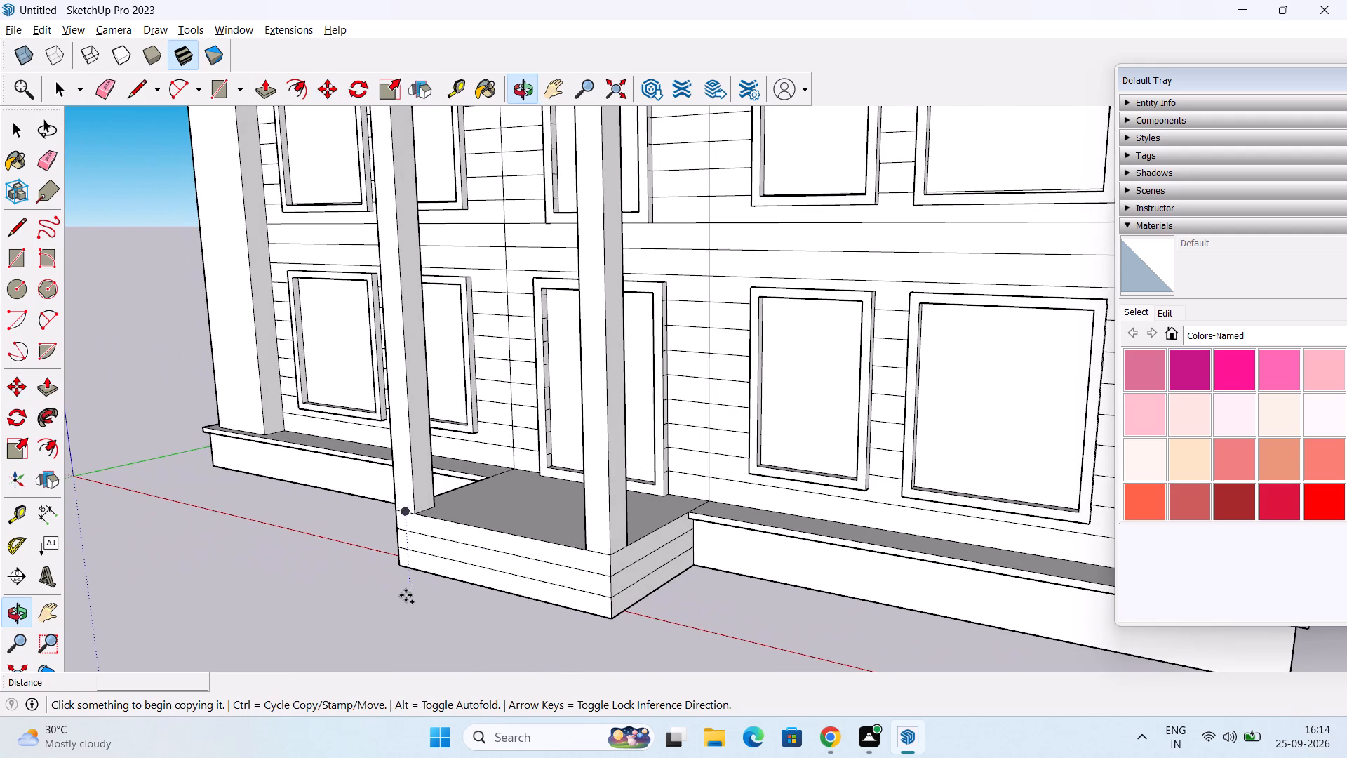
key(space)
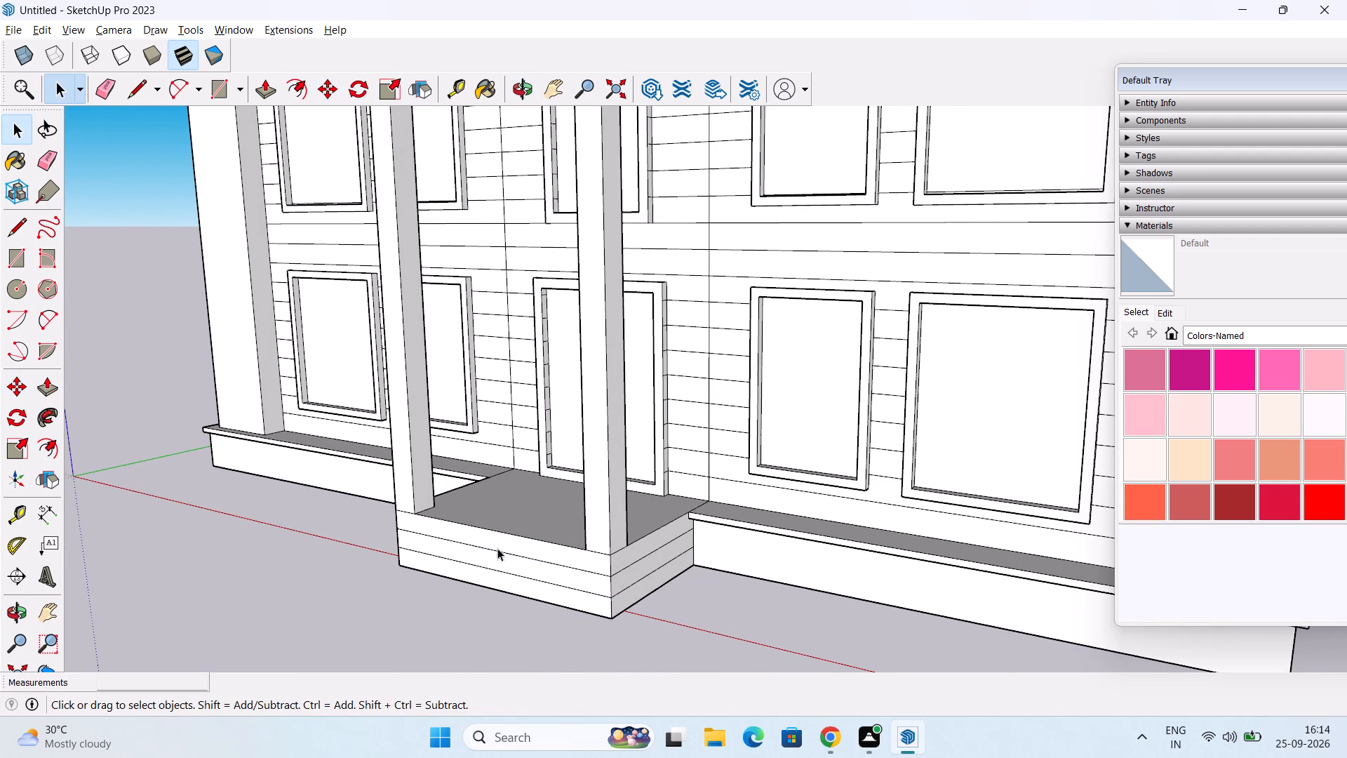
key(p)
click(498, 559)
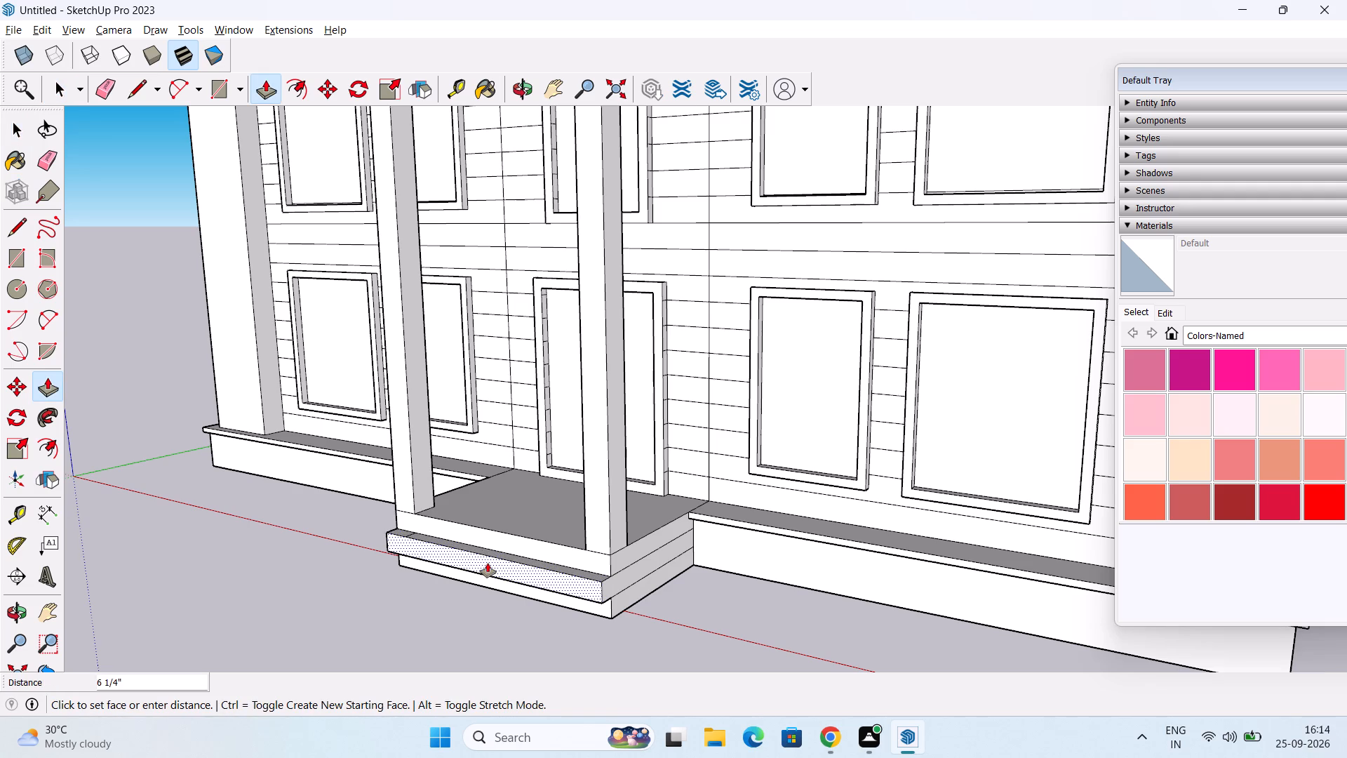
text(5")
key(Return)
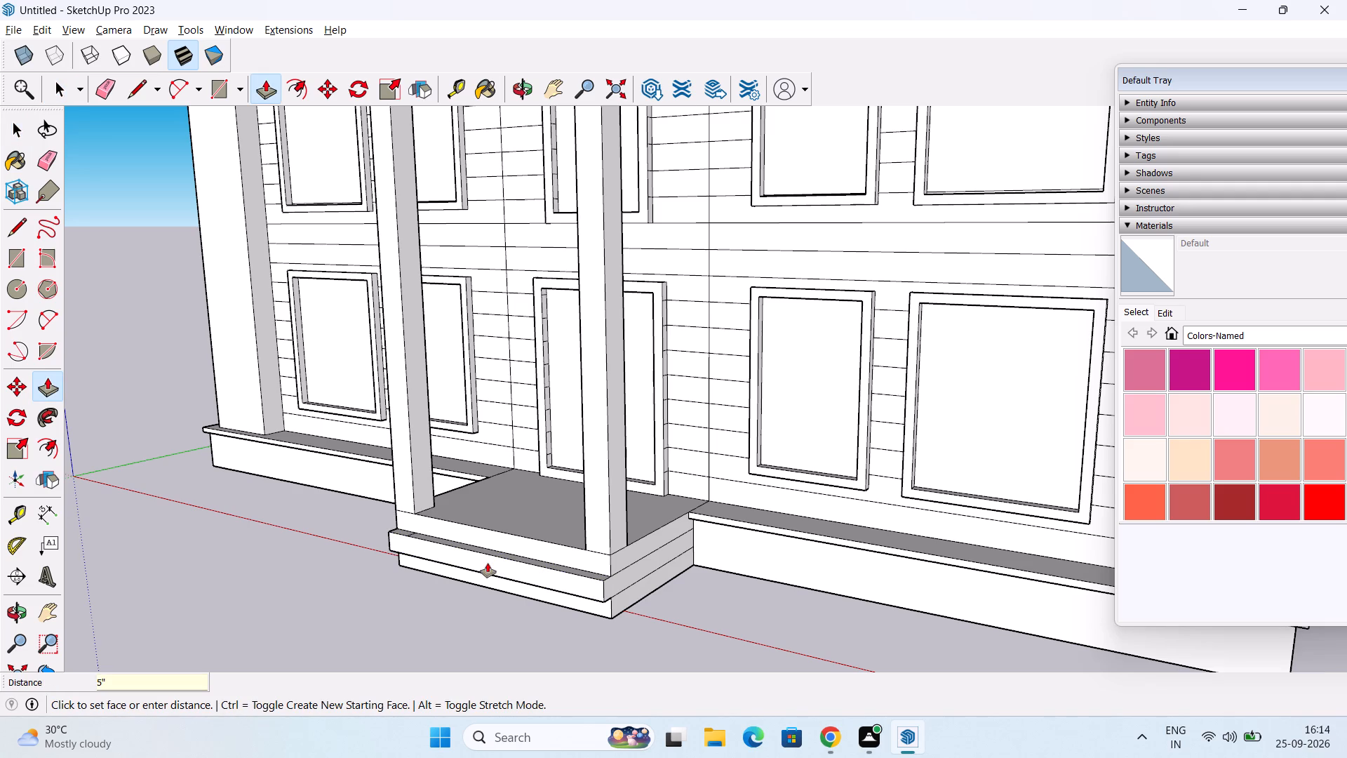
click(582, 603)
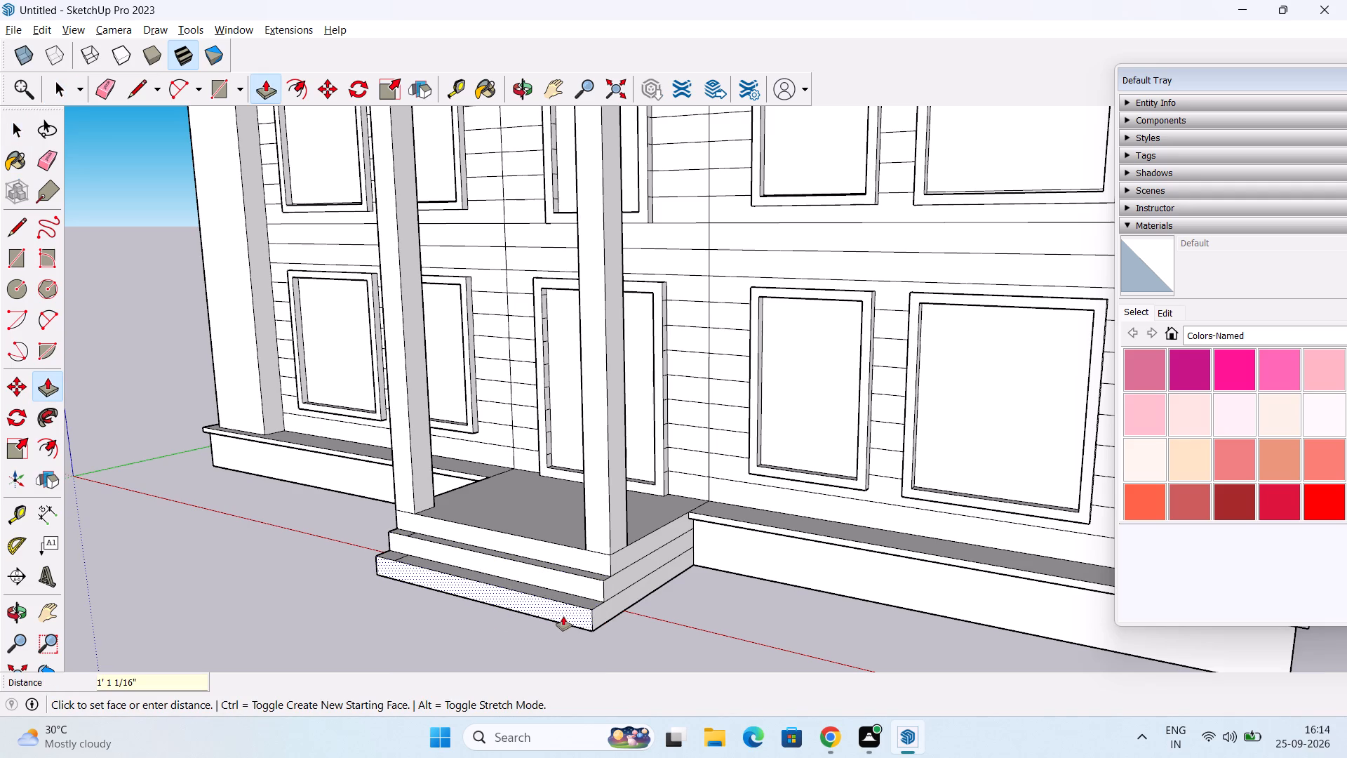
text(10)
key(shift+quotedbl)
key(Return)
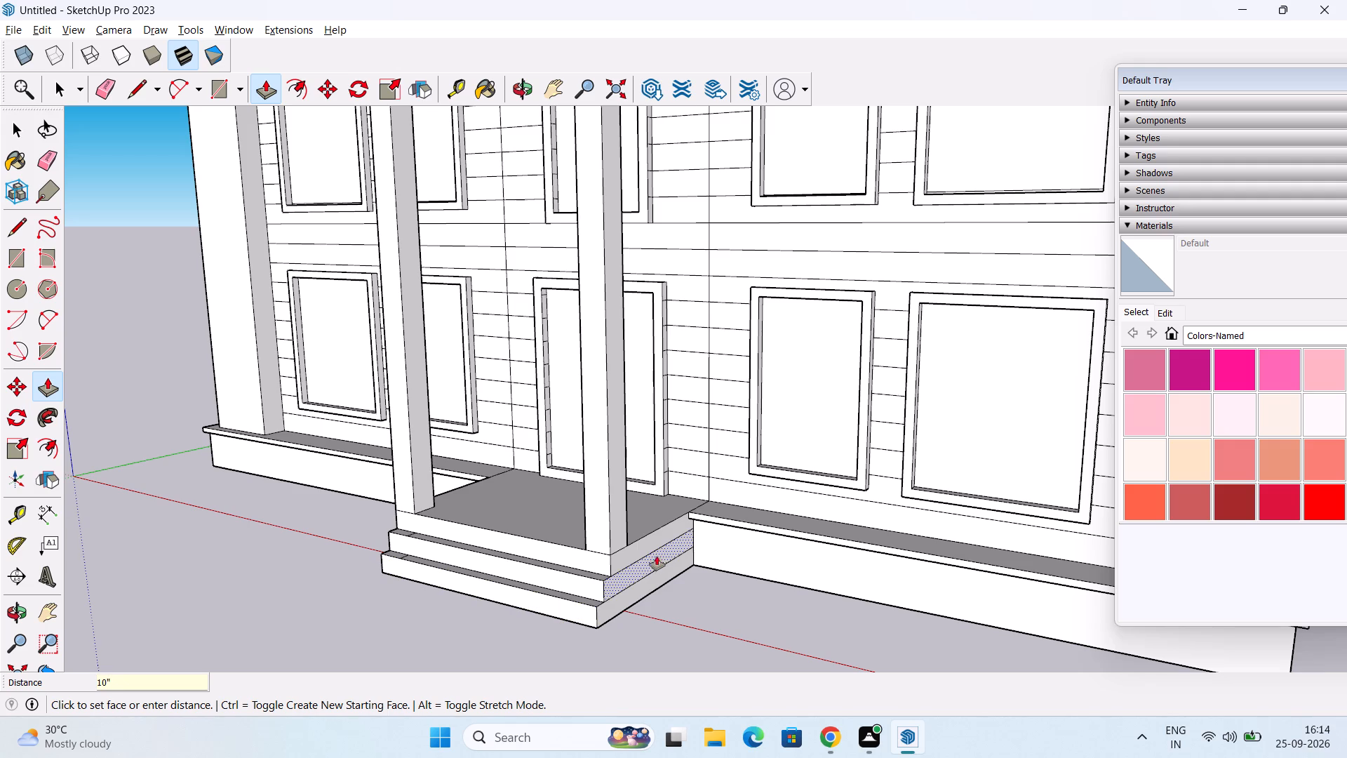
On the landing's side farther from the scale figure, Push/Pull the middle band out 5" and the bottom band out 10".
double_click(647, 564)
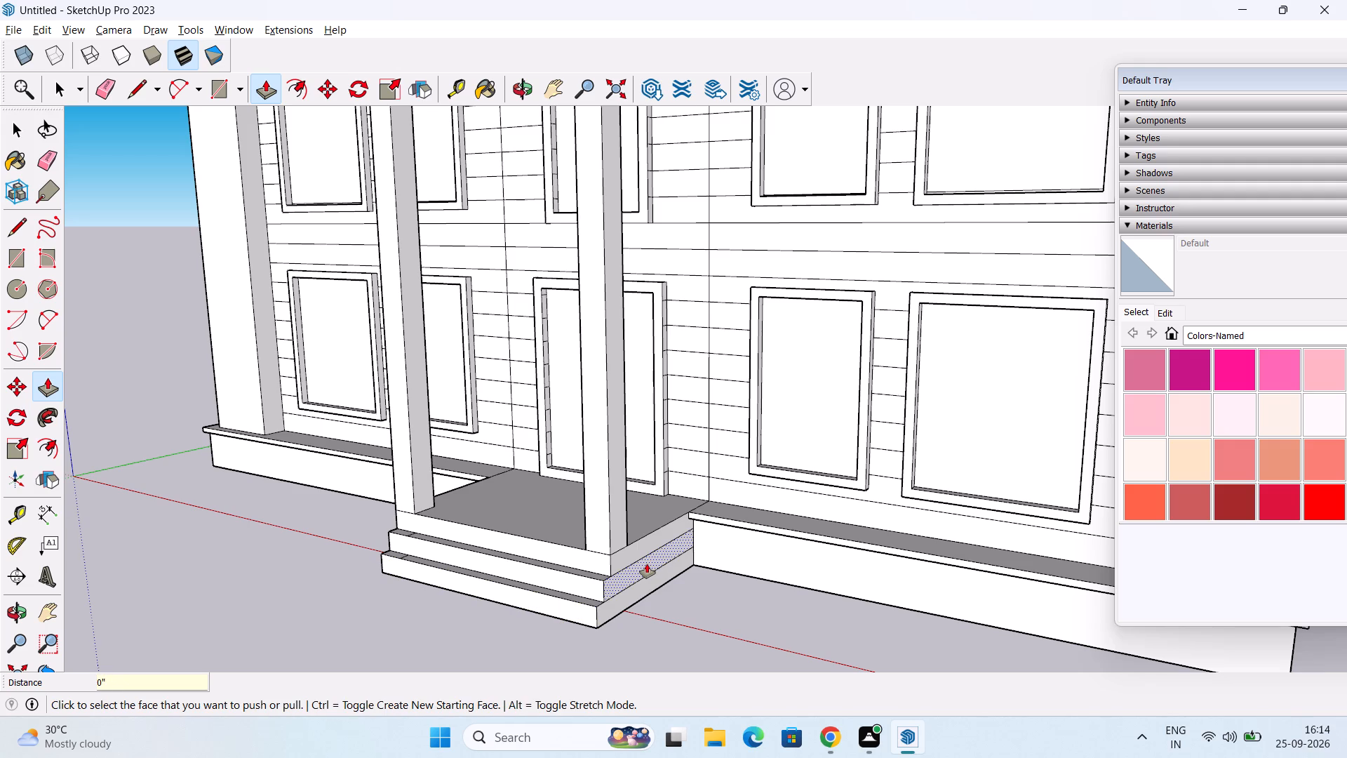
key(ctrl+z)
click(627, 578)
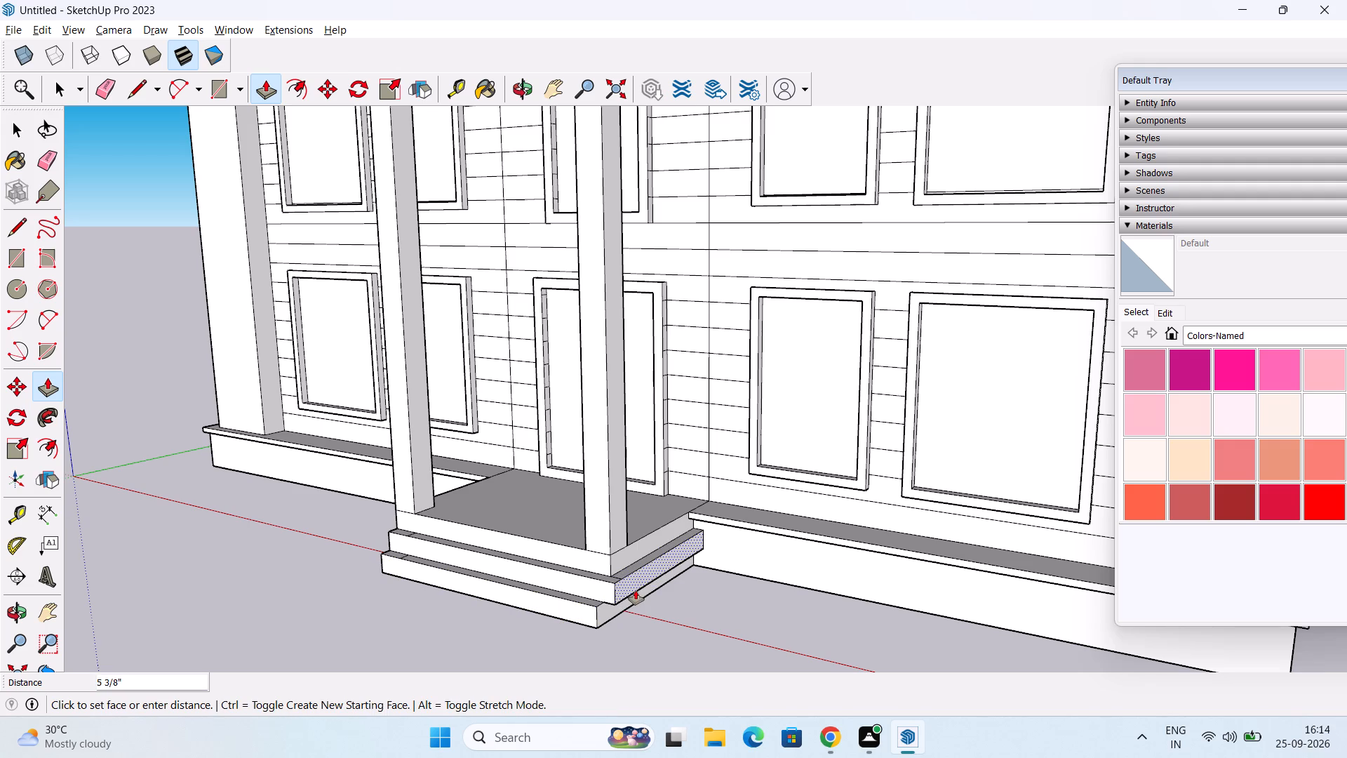
key(5)
key(shift+quotedbl)
key(Return)
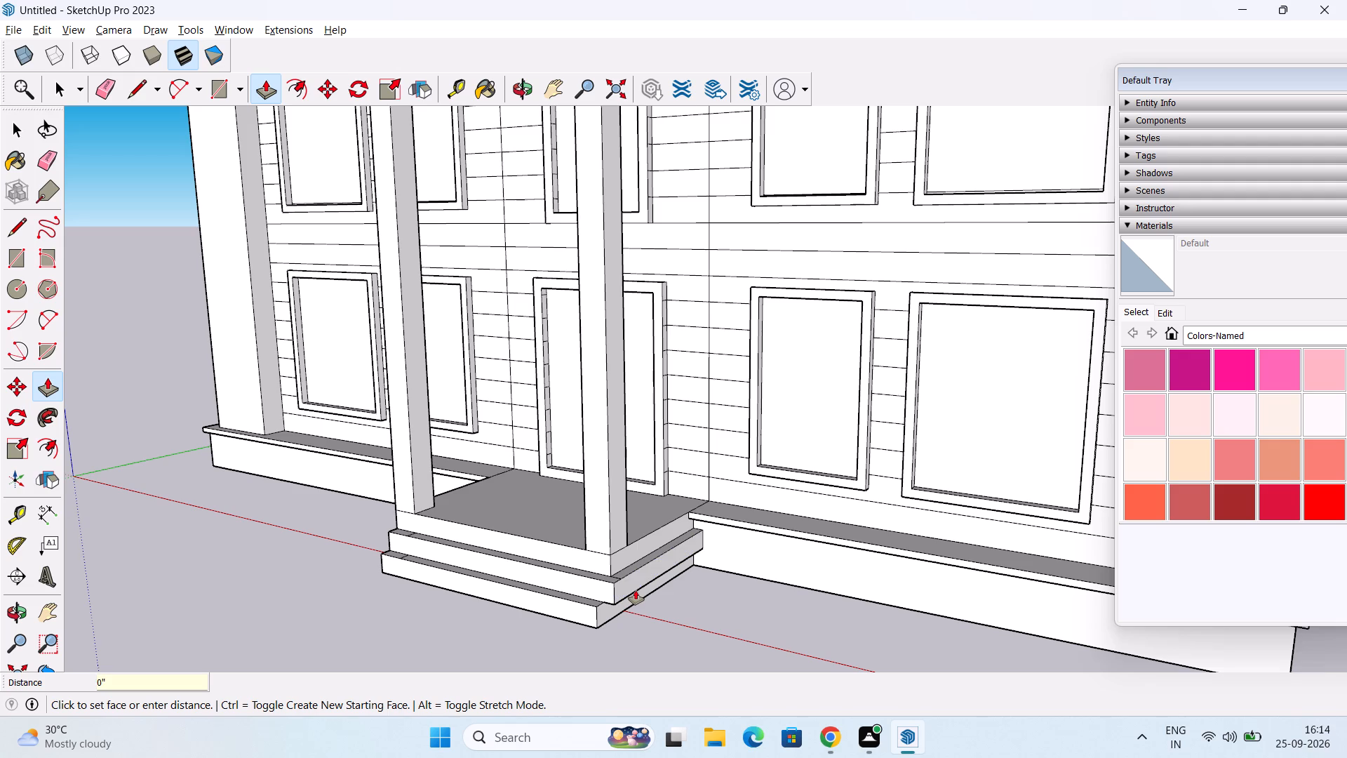
click(605, 613)
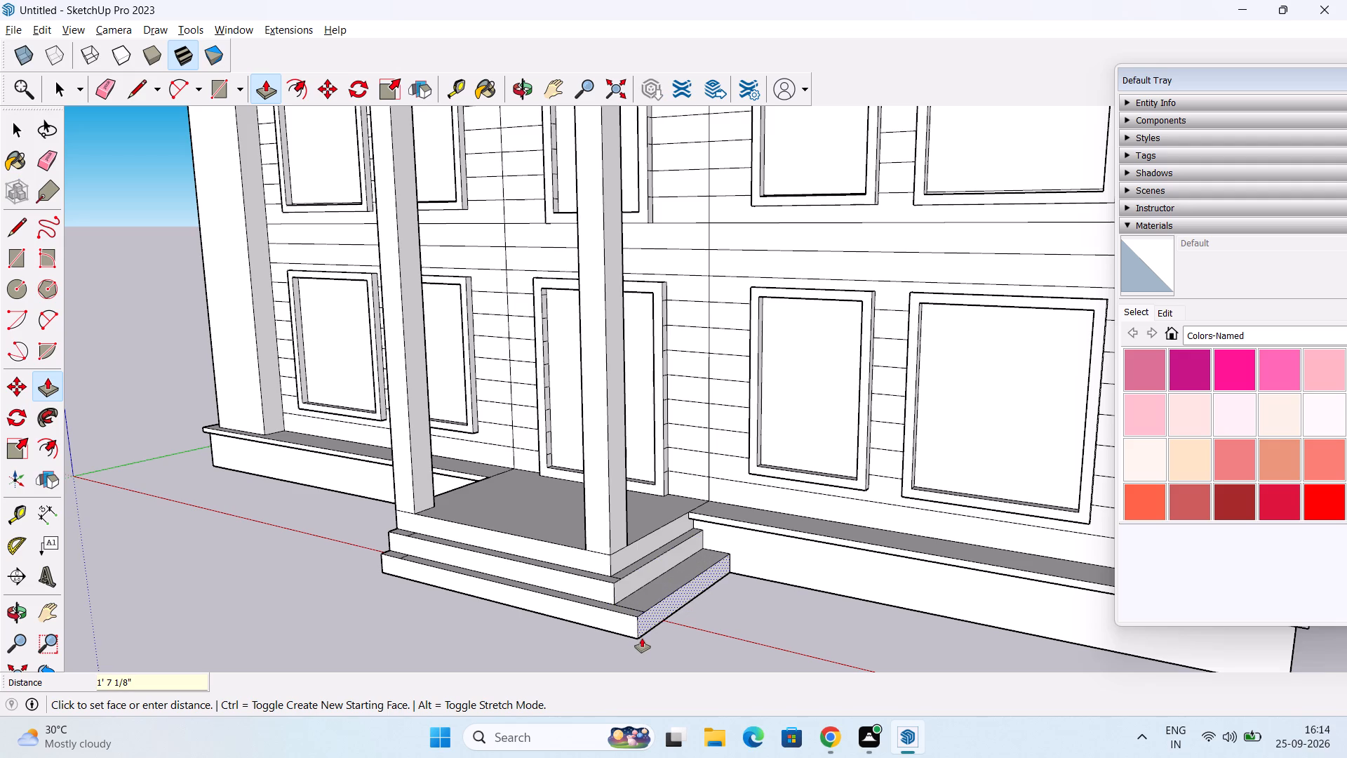
text(10")
key(Return)
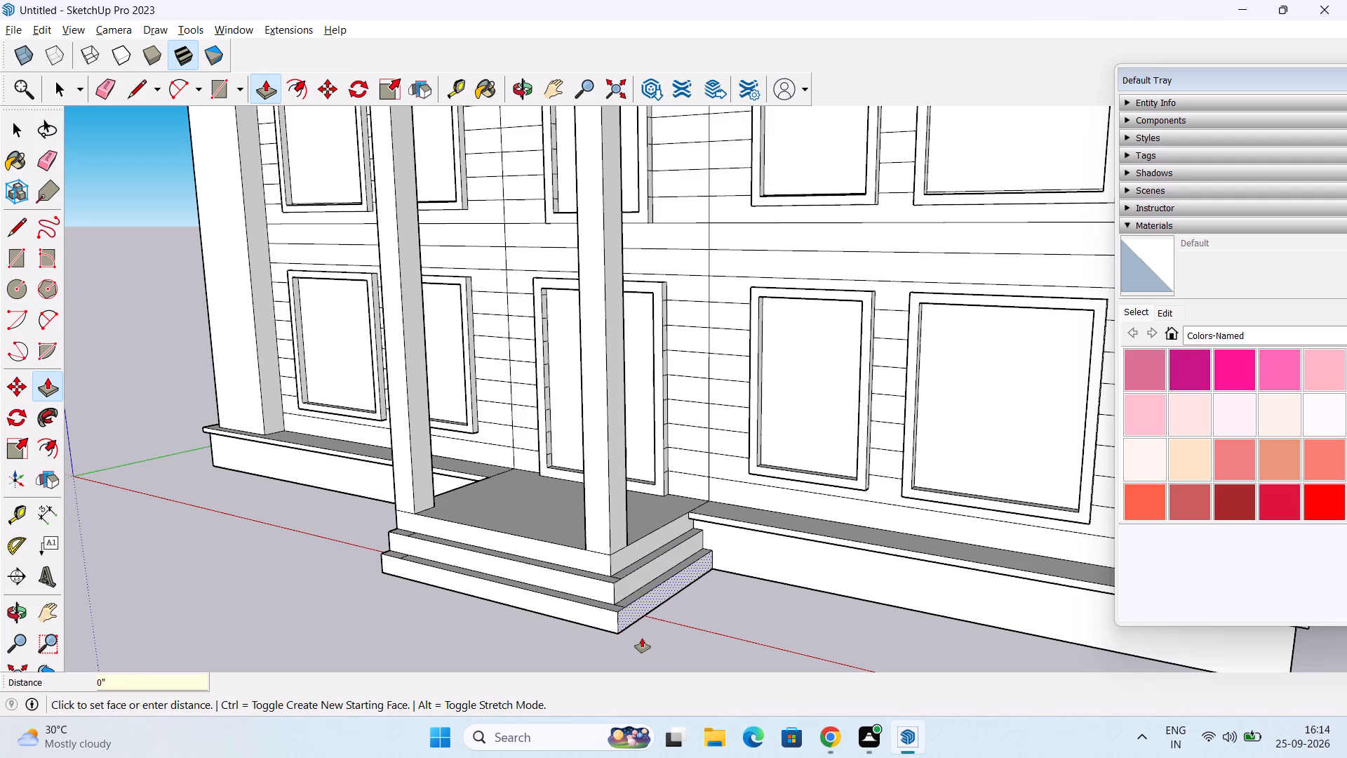
On the landing's side nearer the scale figure, Push/Pull the middle band out 5" and the bottom band out 10".
middle_drag(584, 593, 572, 539)
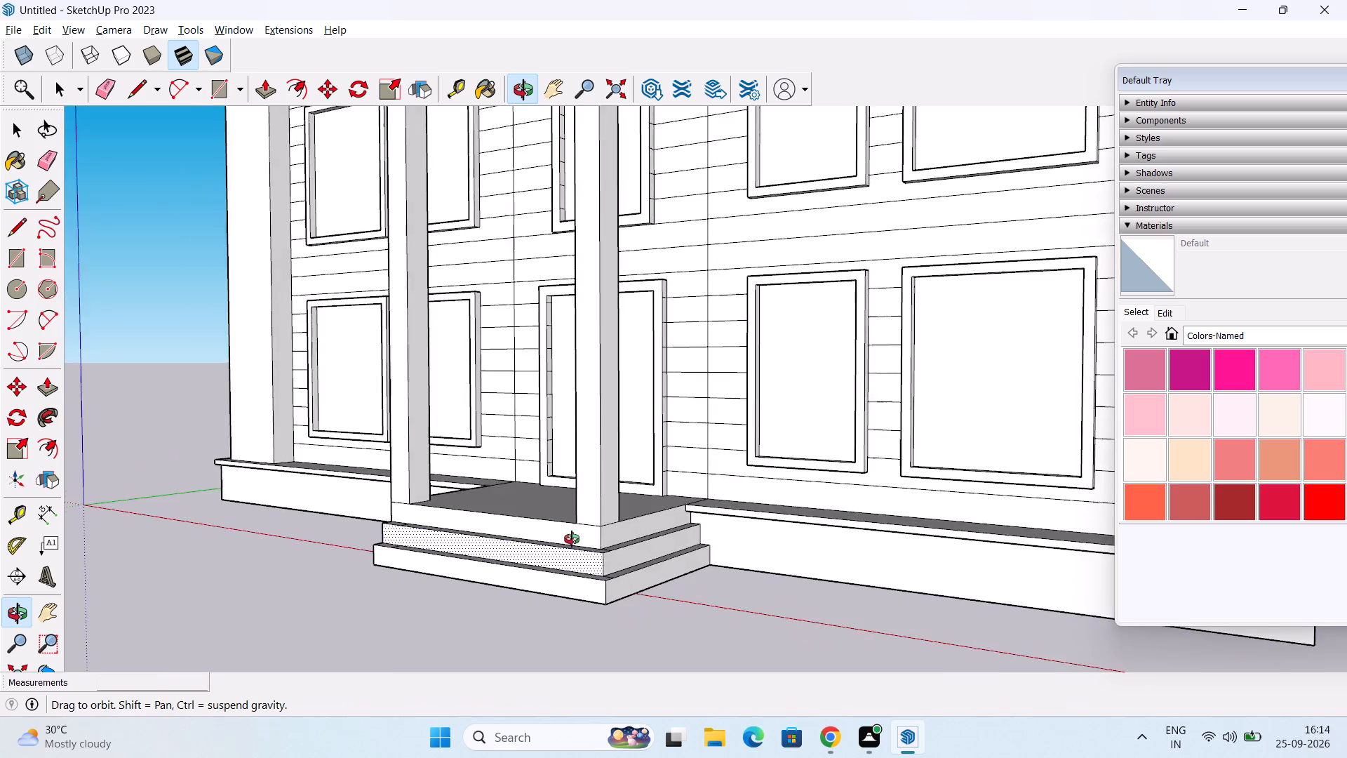
middle_drag(572, 539, 1028, 550)
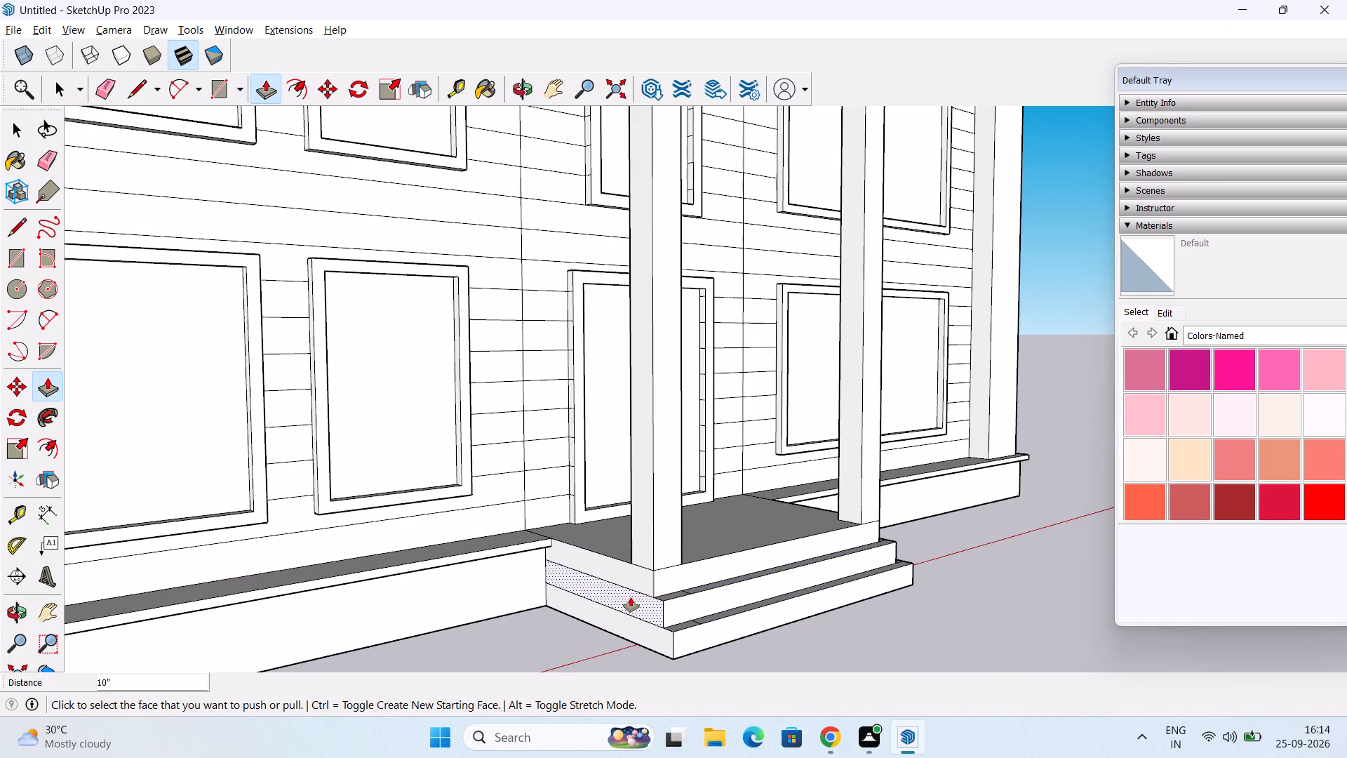
click(631, 597)
middle_drag(617, 611, 560, 652)
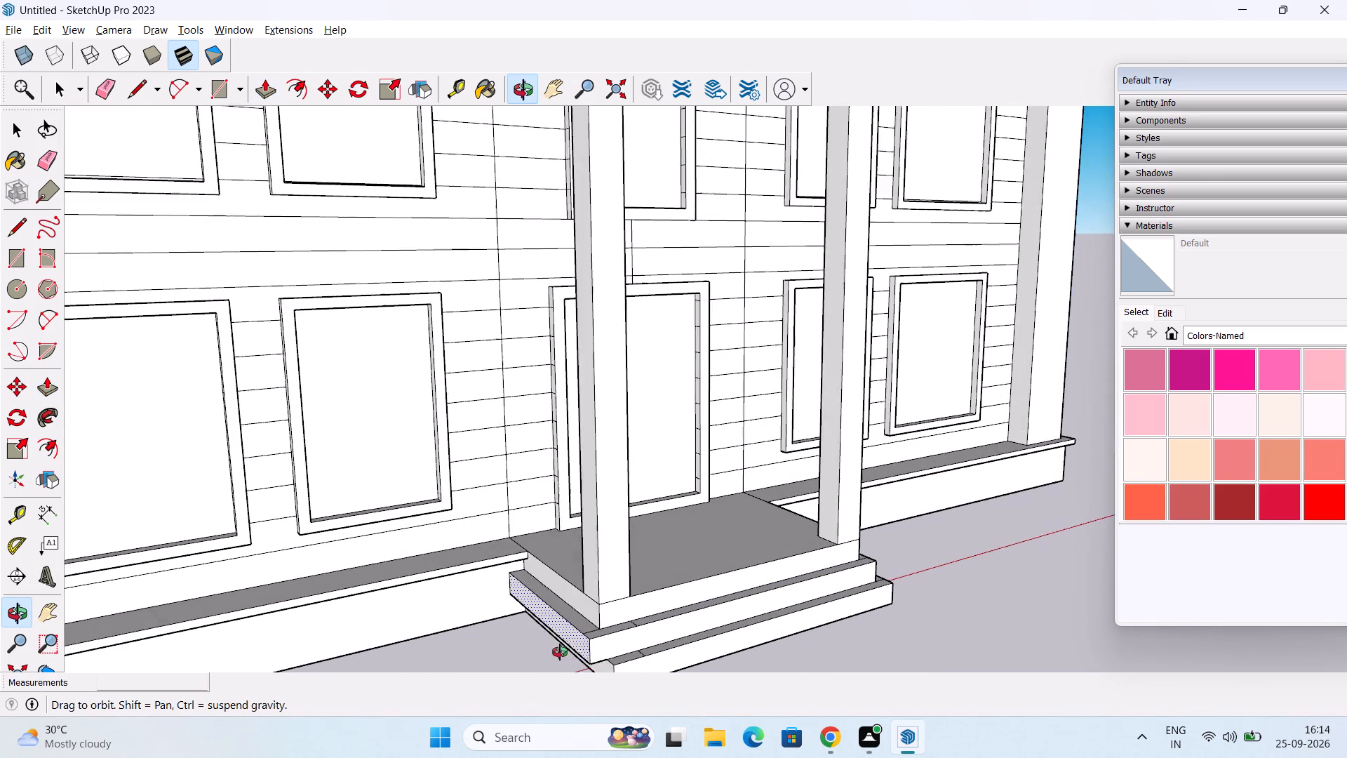
middle_drag(560, 652, 549, 653)
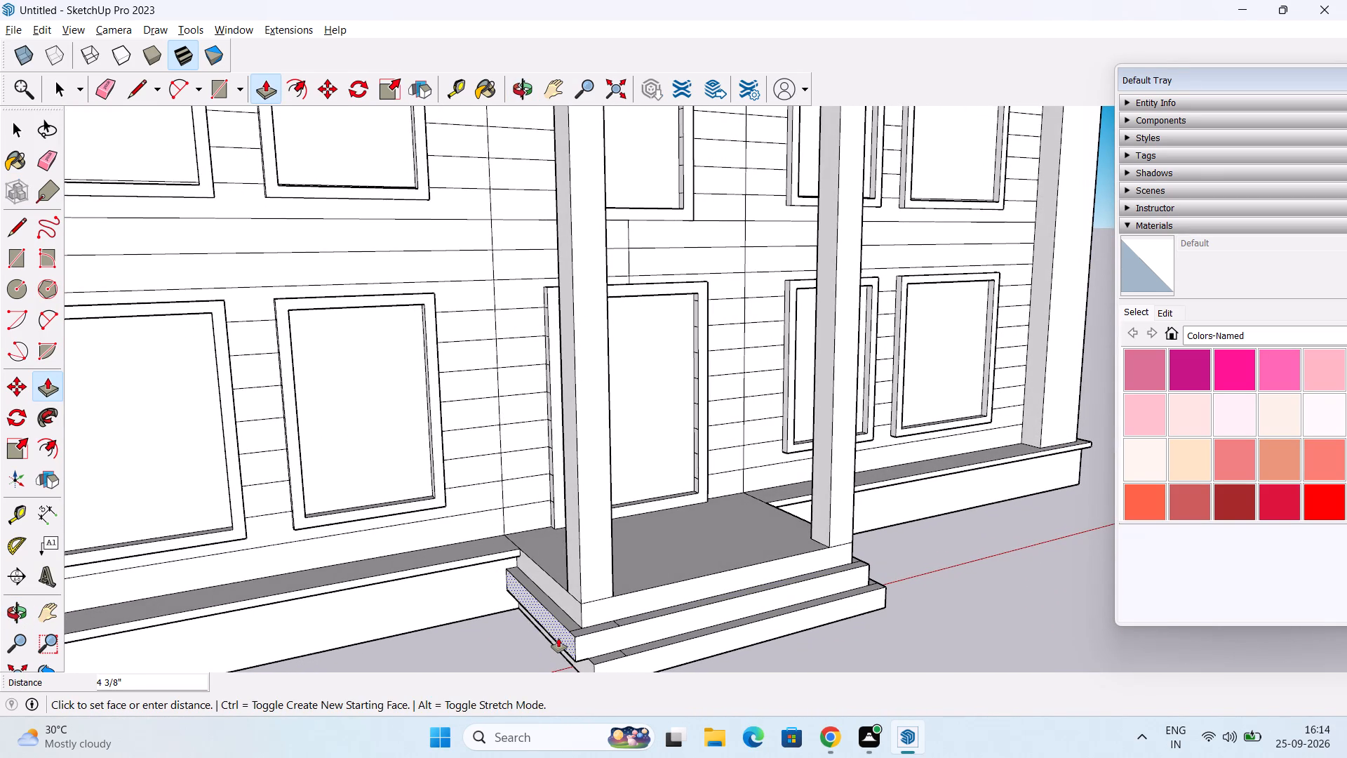
text(5")
key(Return)
shift+middle_drag(548, 646, 547, 623)
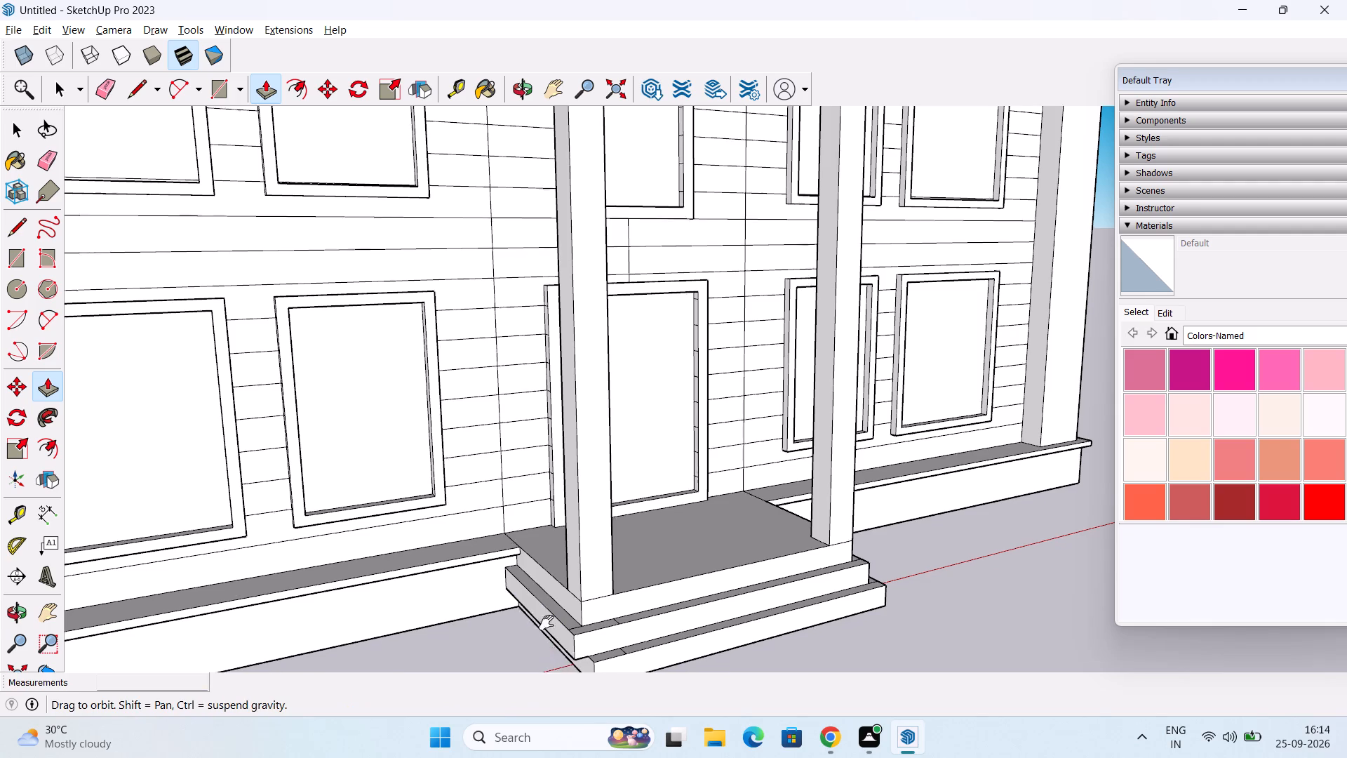
shift+middle_drag(547, 623, 537, 490)
click(570, 503)
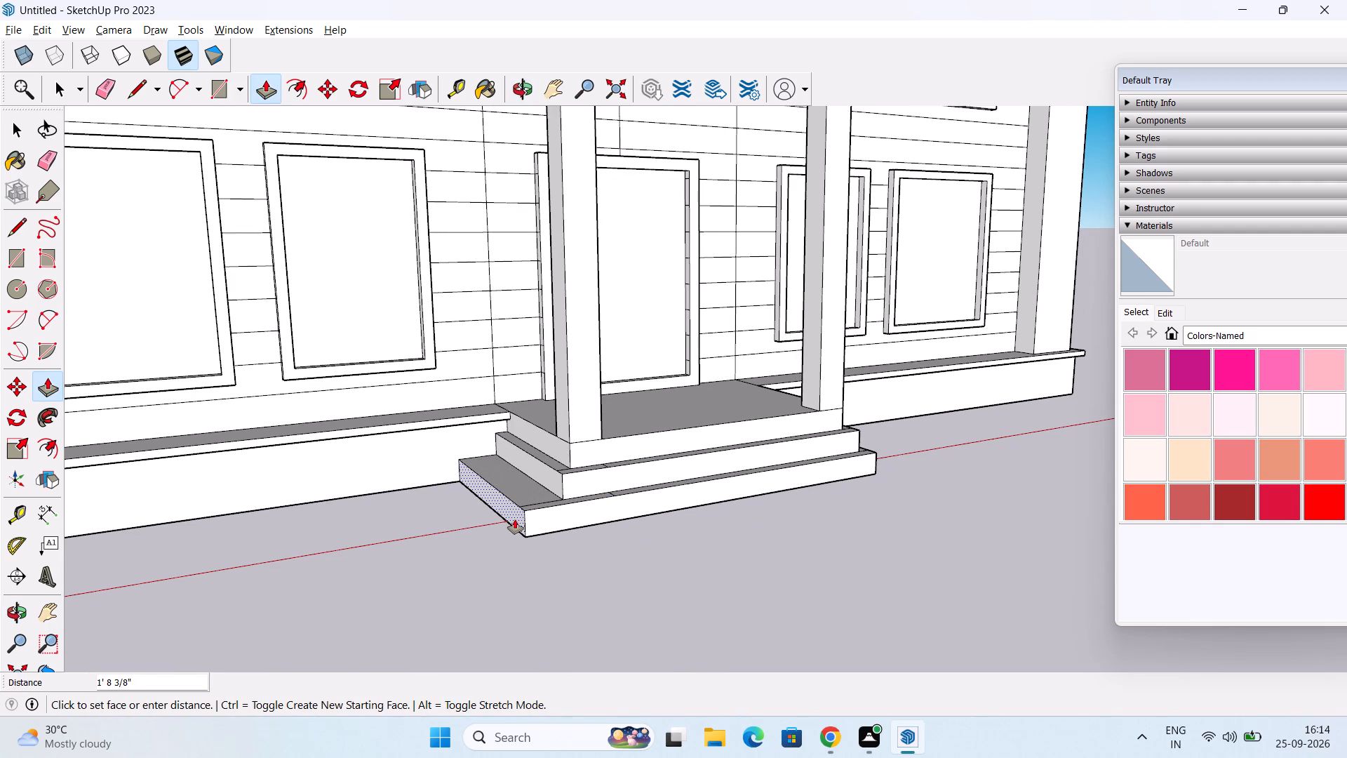
text(10")
key(Return)
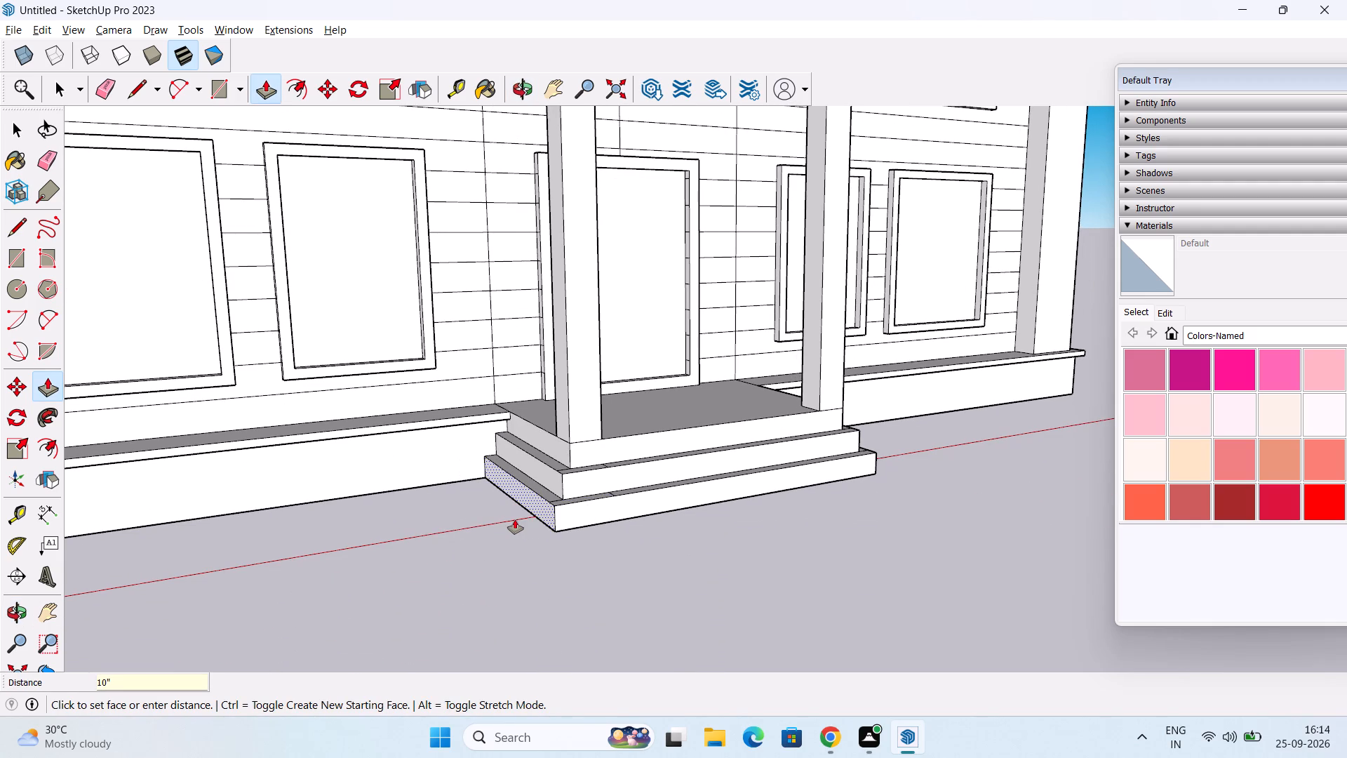
key(space)
Erase the four leftover seam lines across the two lower treads, at and beside the front corner nearer the scale figure.
scroll(589, 507, down, 1)
middle_drag(586, 517, 427, 554)
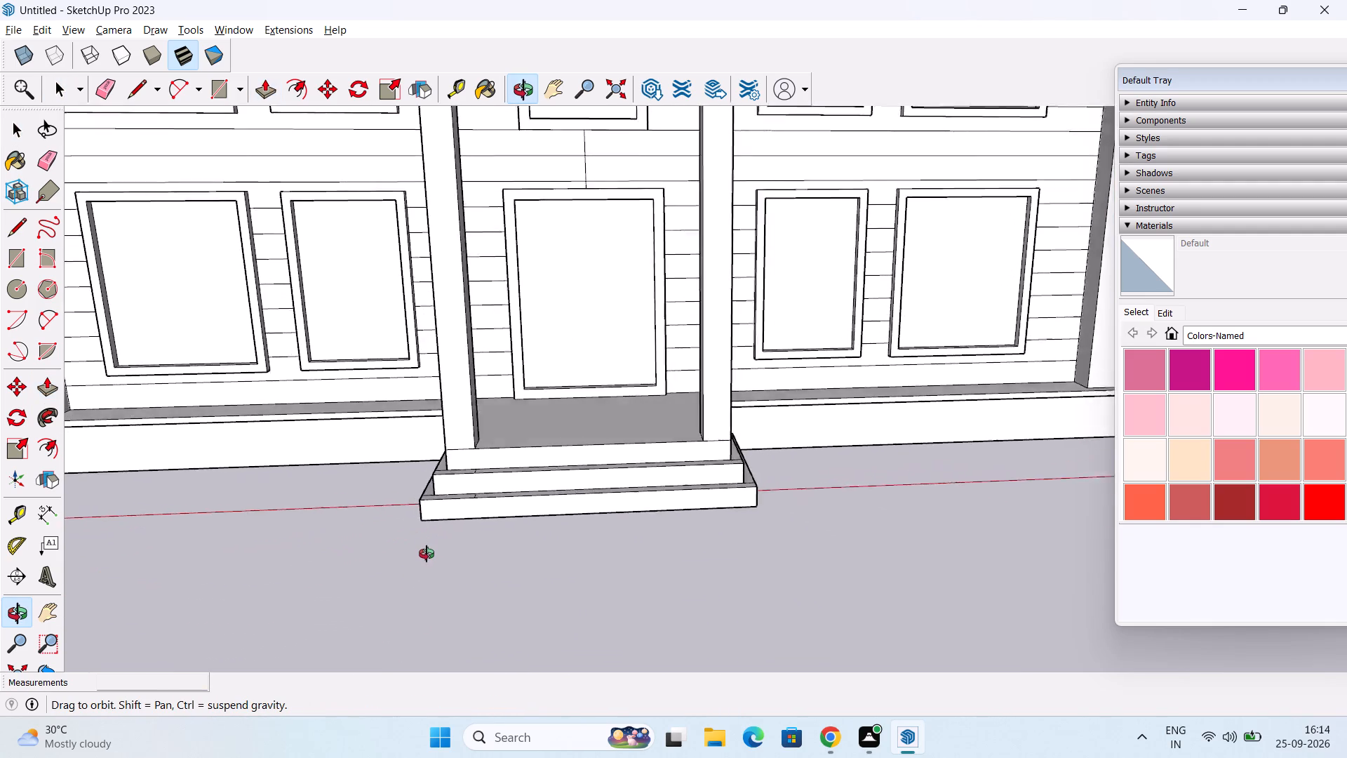
middle_drag(427, 554, 415, 570)
scroll(469, 530, up, 5)
middle_drag(503, 457, 481, 477)
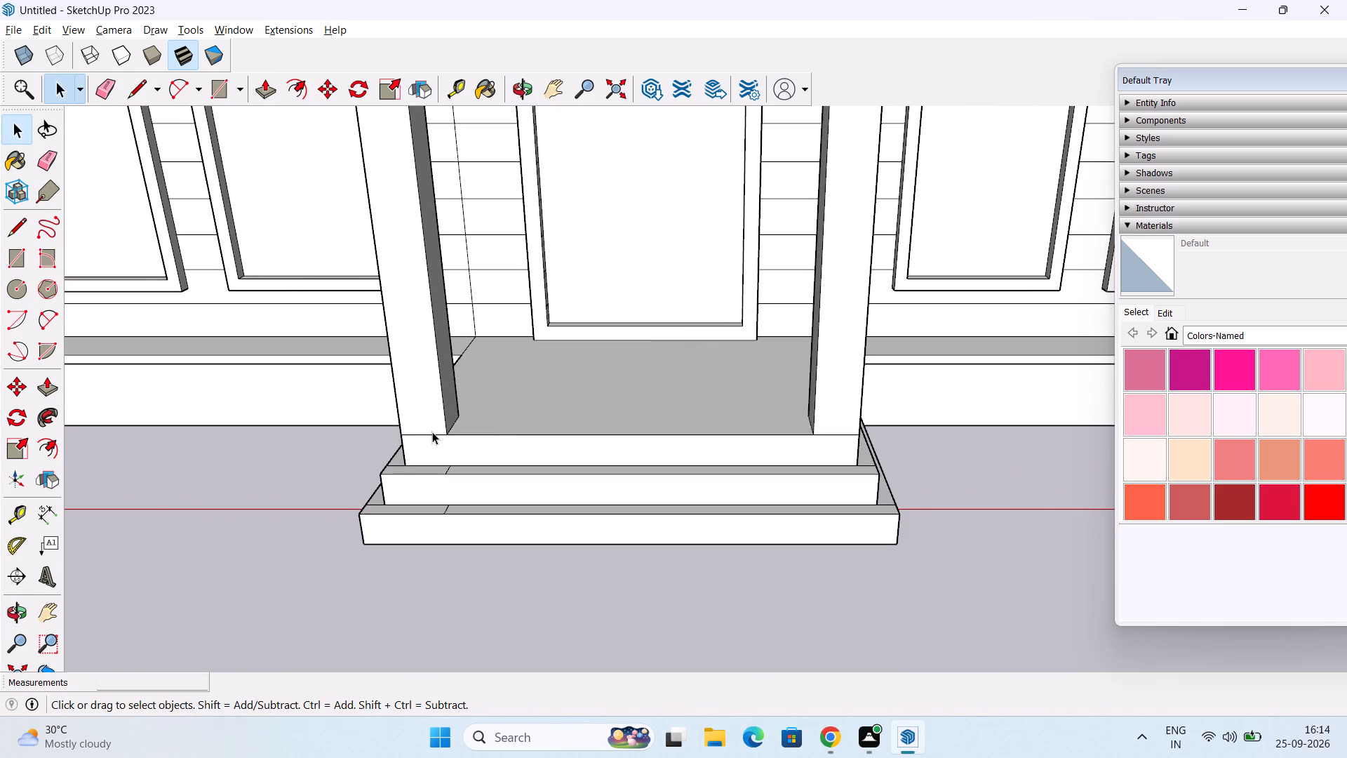
click(431, 432)
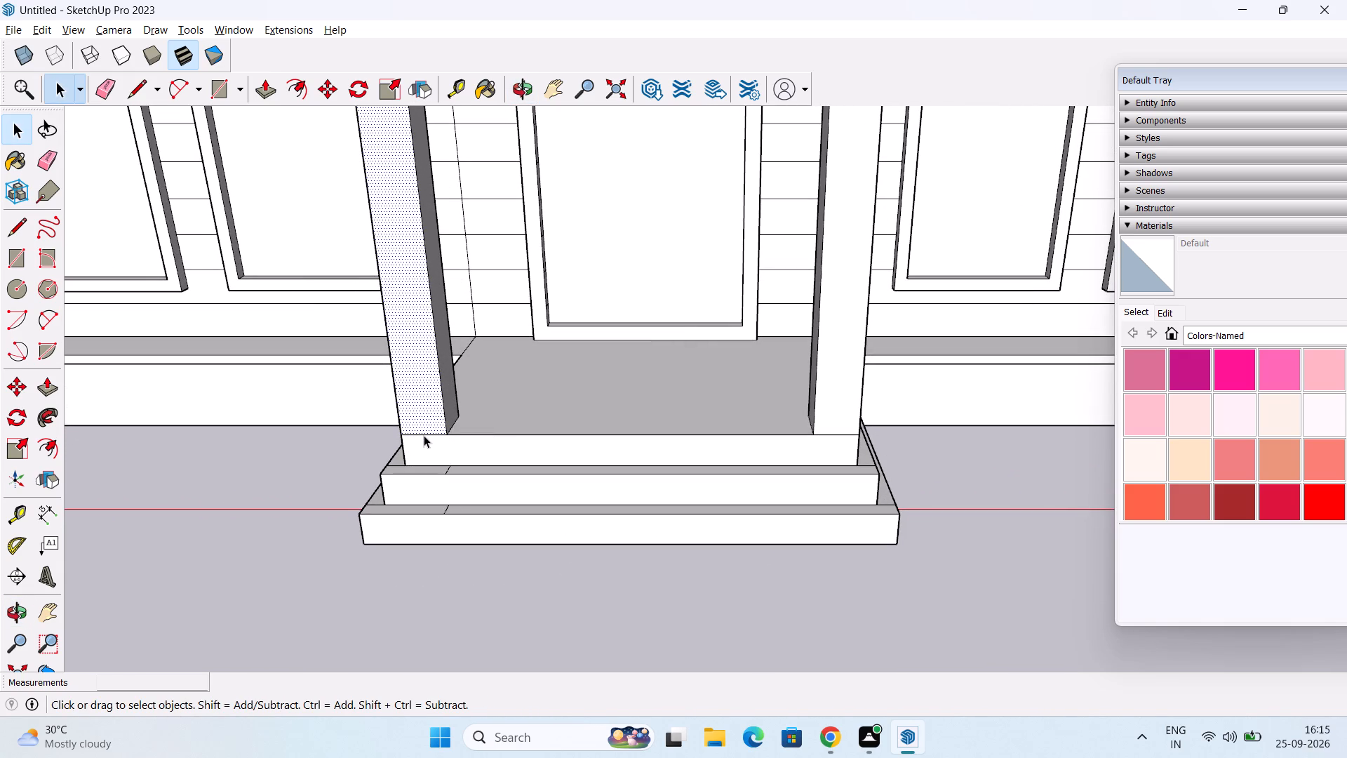
click(427, 434)
middle_drag(420, 447, 463, 453)
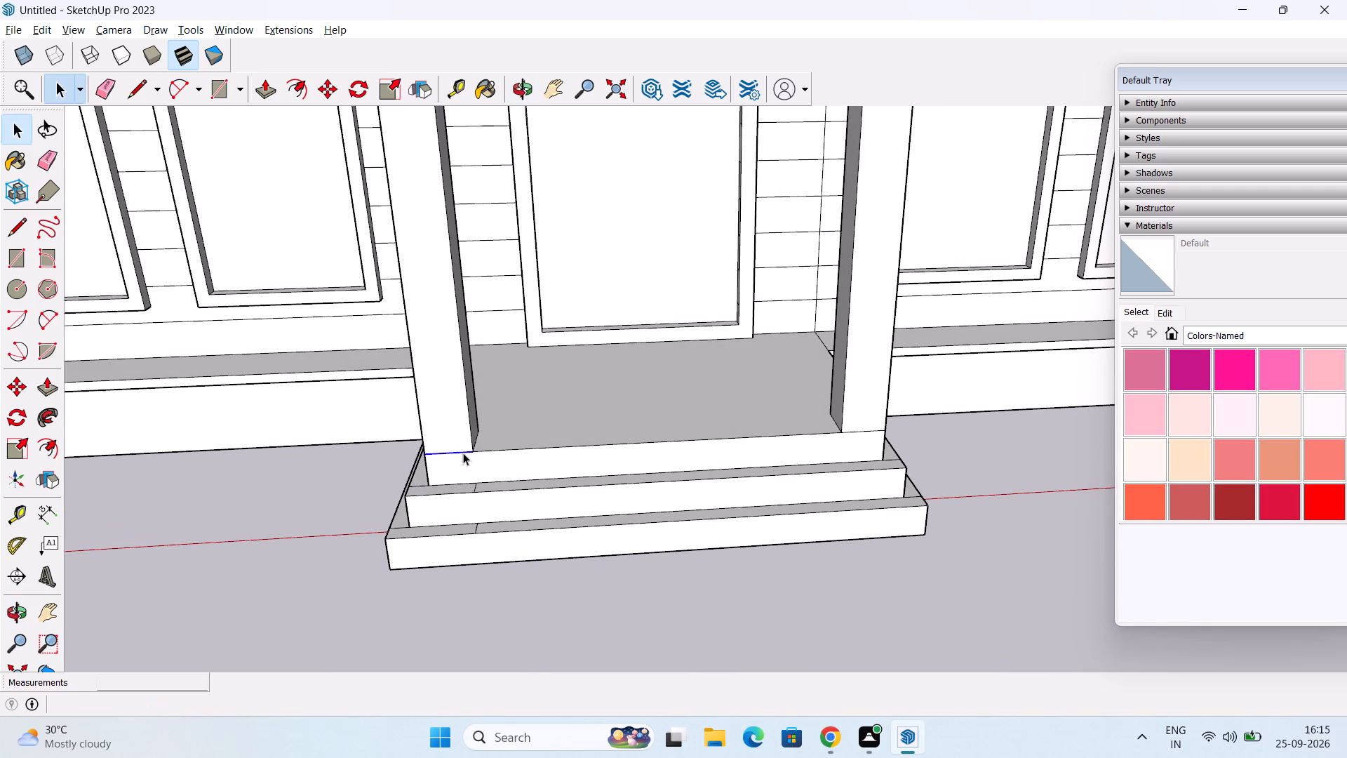
key(e)
scroll(439, 490, up, 2)
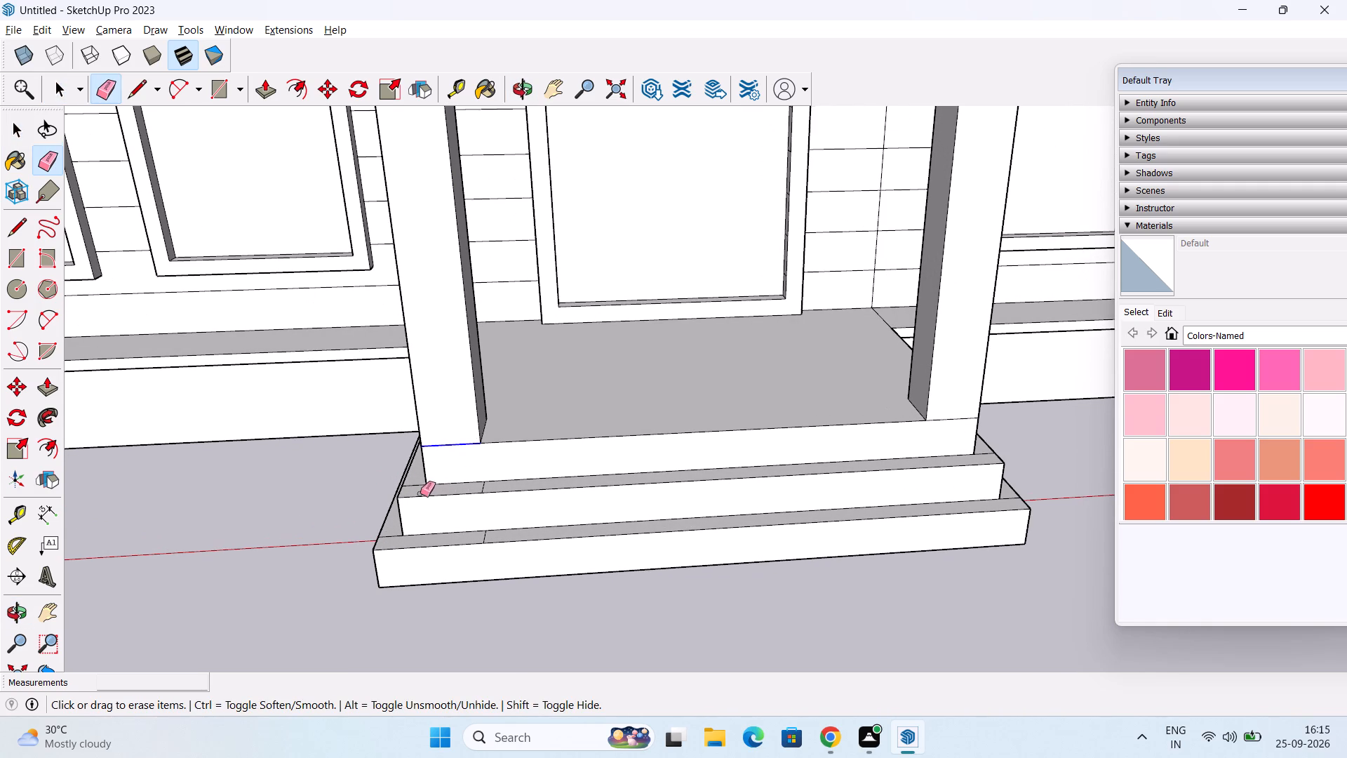
click(414, 484)
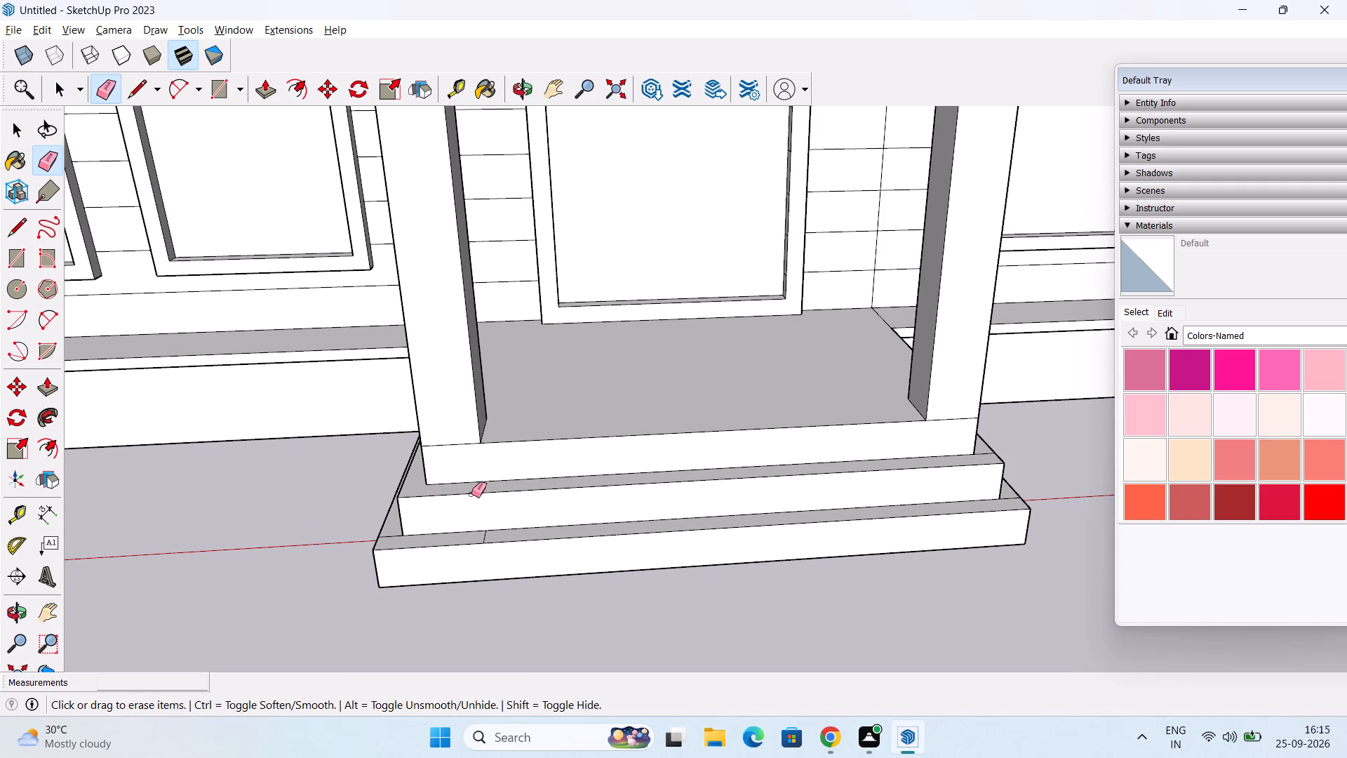
click(485, 486)
click(486, 536)
click(394, 534)
Erase the corner seam lines on the two lower treads at the front corner farther from the scale figure.
middle_drag(410, 518, 232, 505)
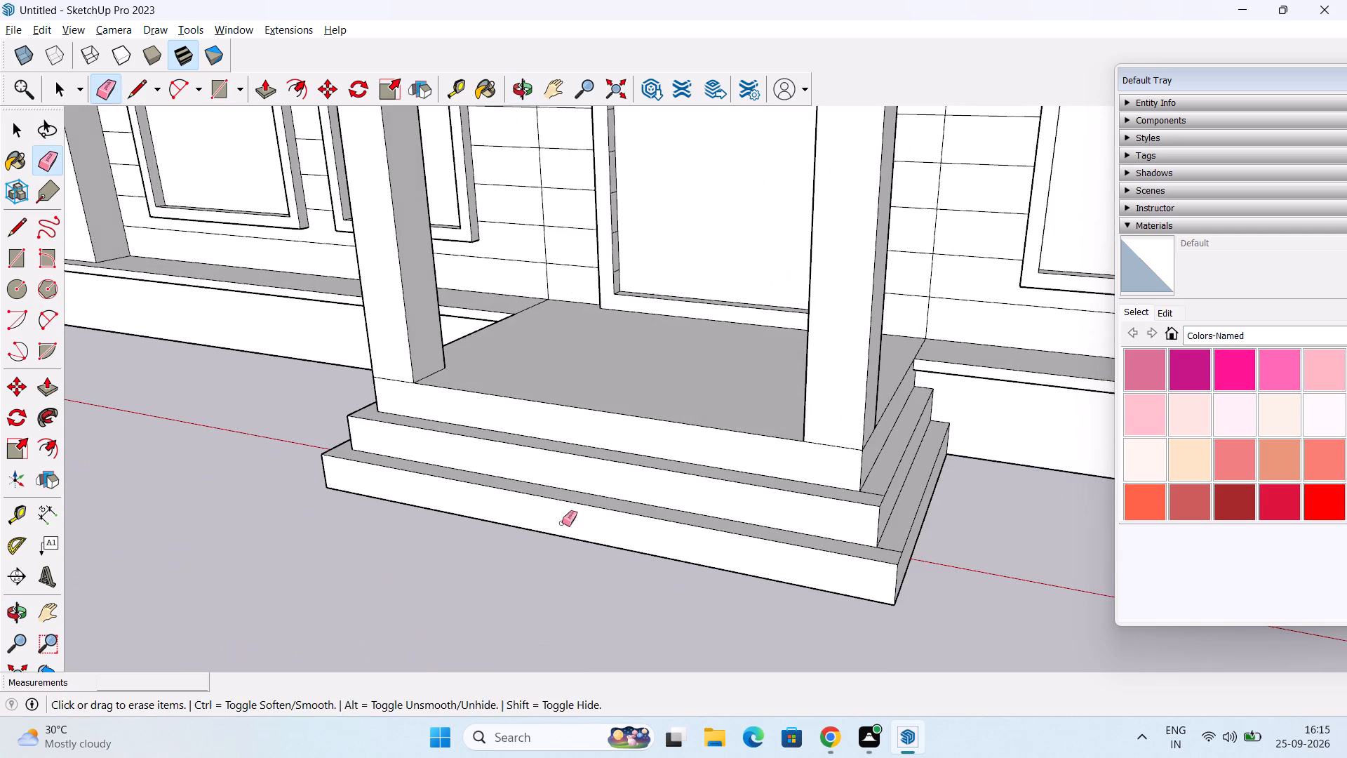
middle_drag(694, 545, 525, 558)
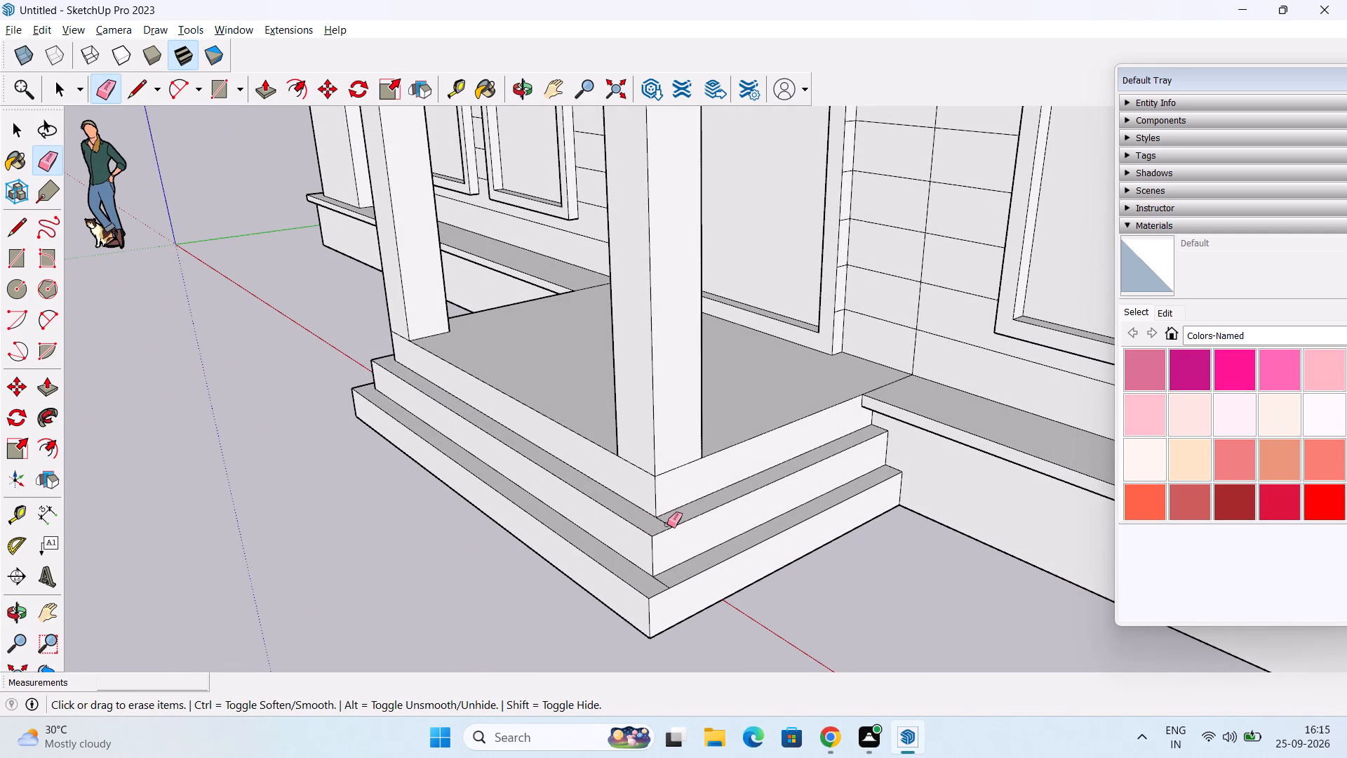
click(667, 524)
click(662, 583)
Copy the base edge of the front pillar nearer the scale figure 2" down onto the landing's front face.
key(space)
middle_drag(336, 566, 648, 530)
scroll(556, 453, up, 1)
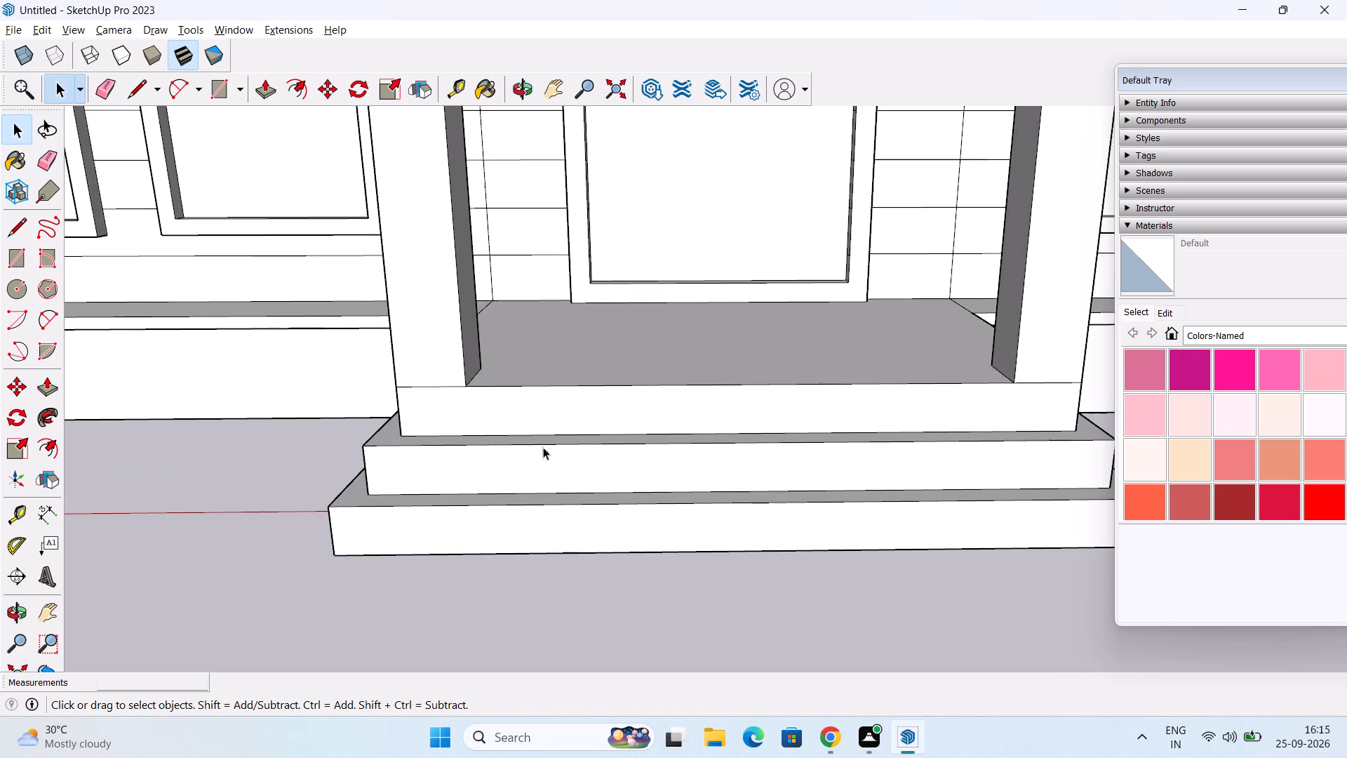
scroll(543, 447, up, 3)
click(443, 375)
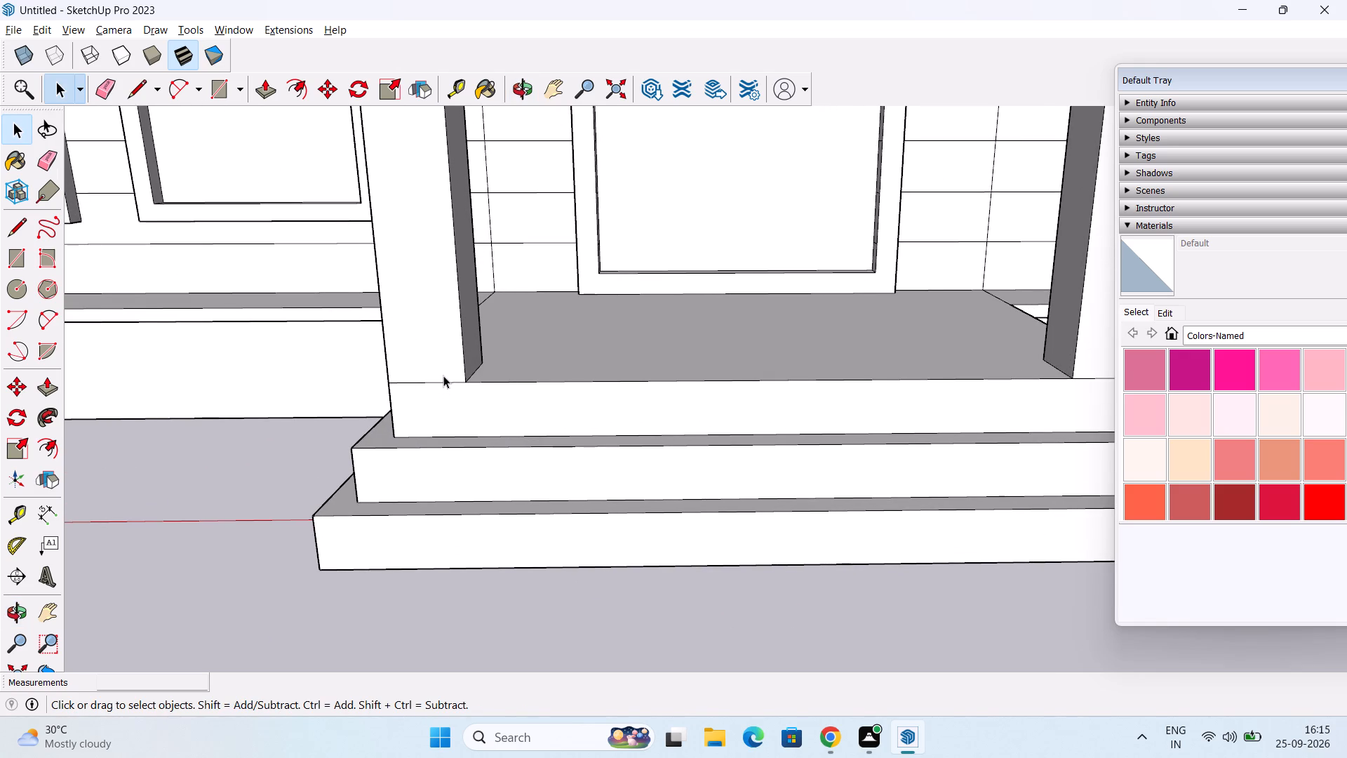
click(440, 375)
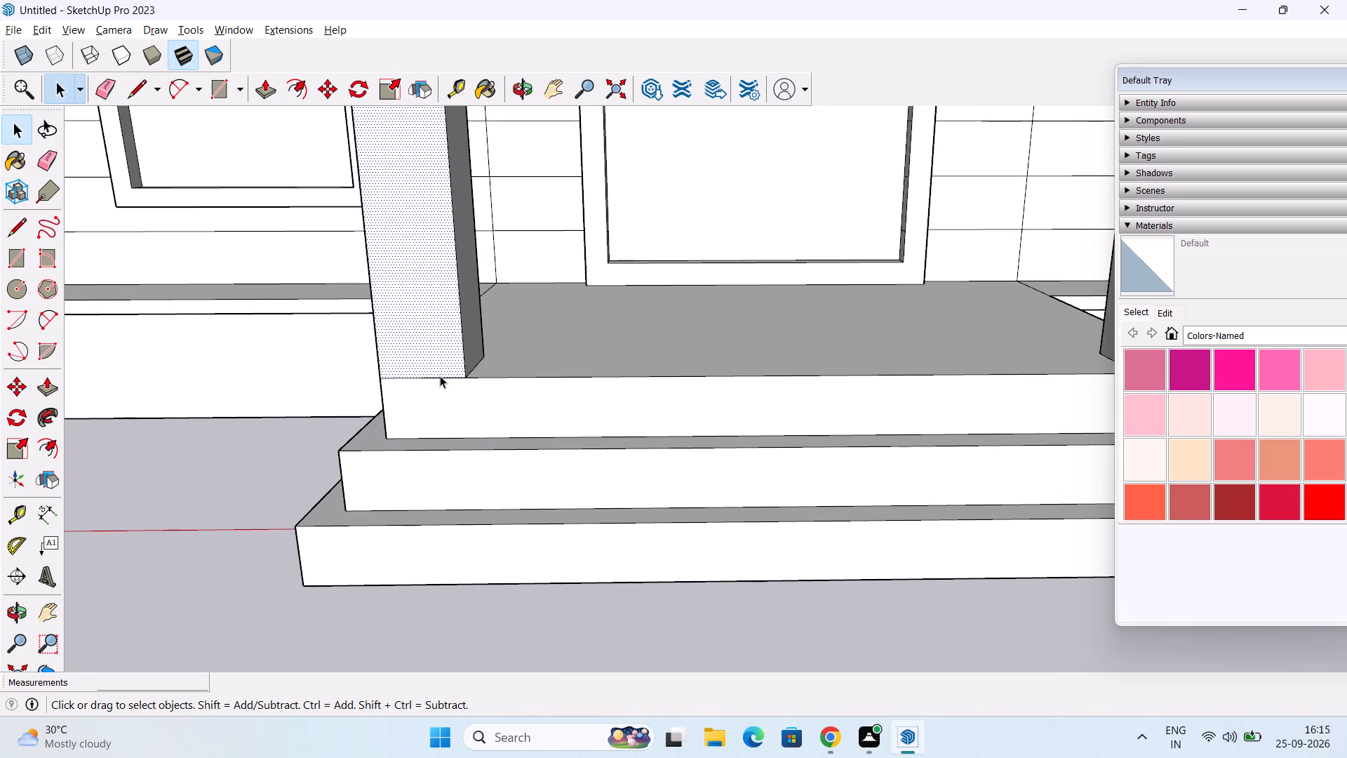
click(440, 377)
key(m)
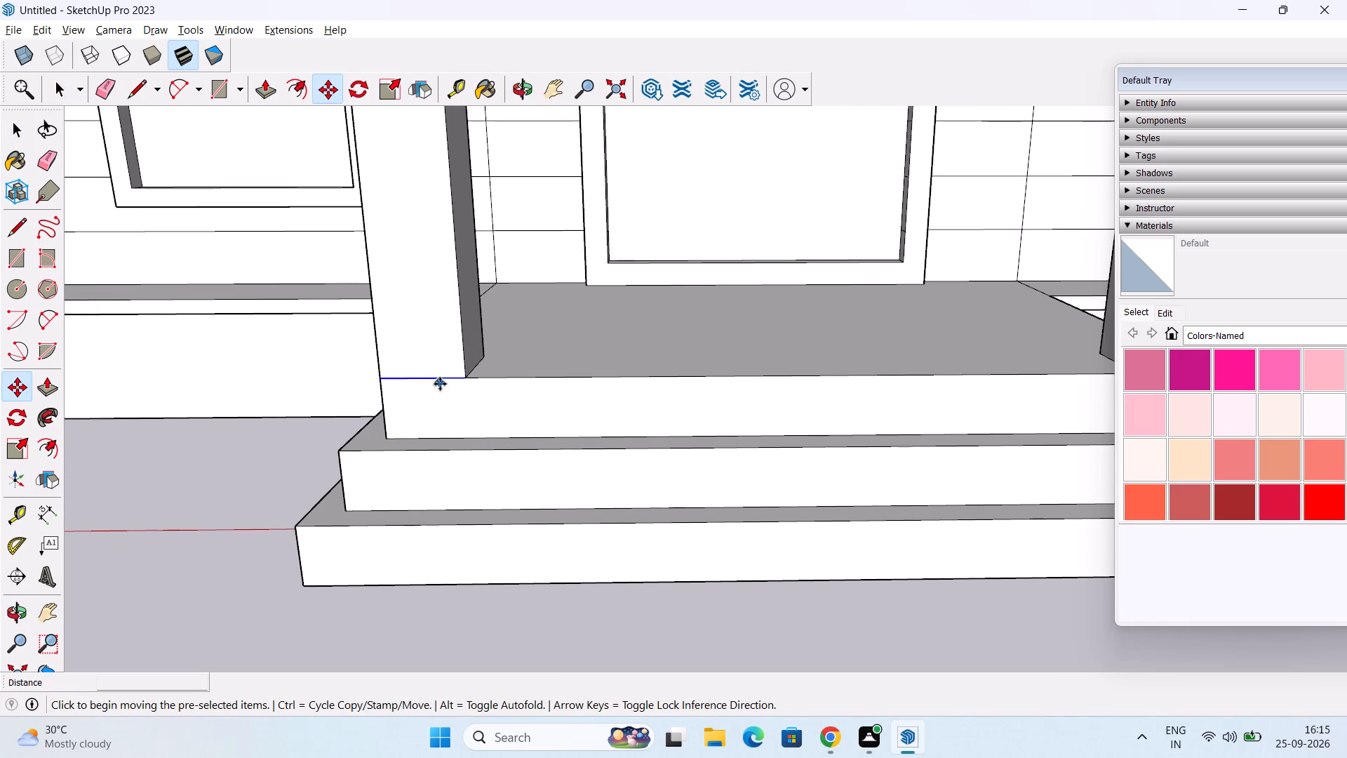
click(383, 384)
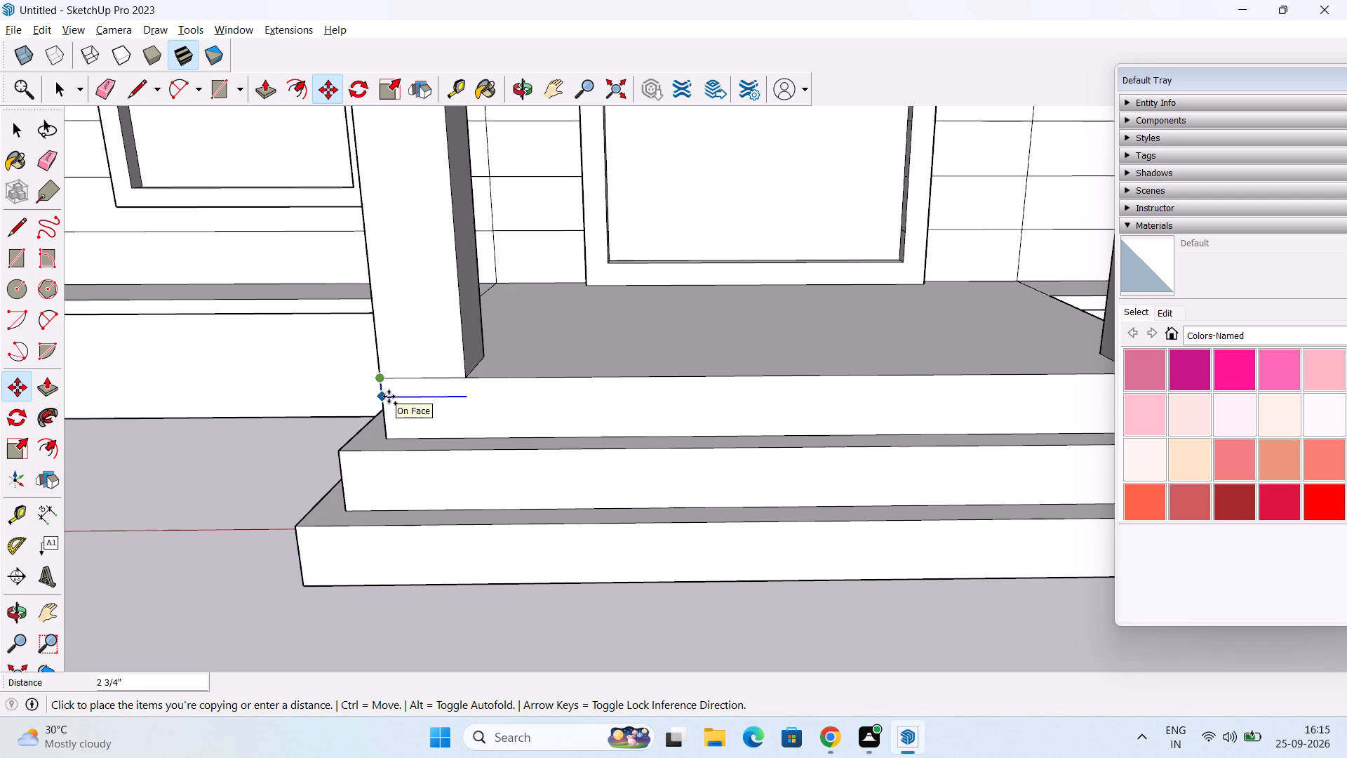
text(2")
key(Return)
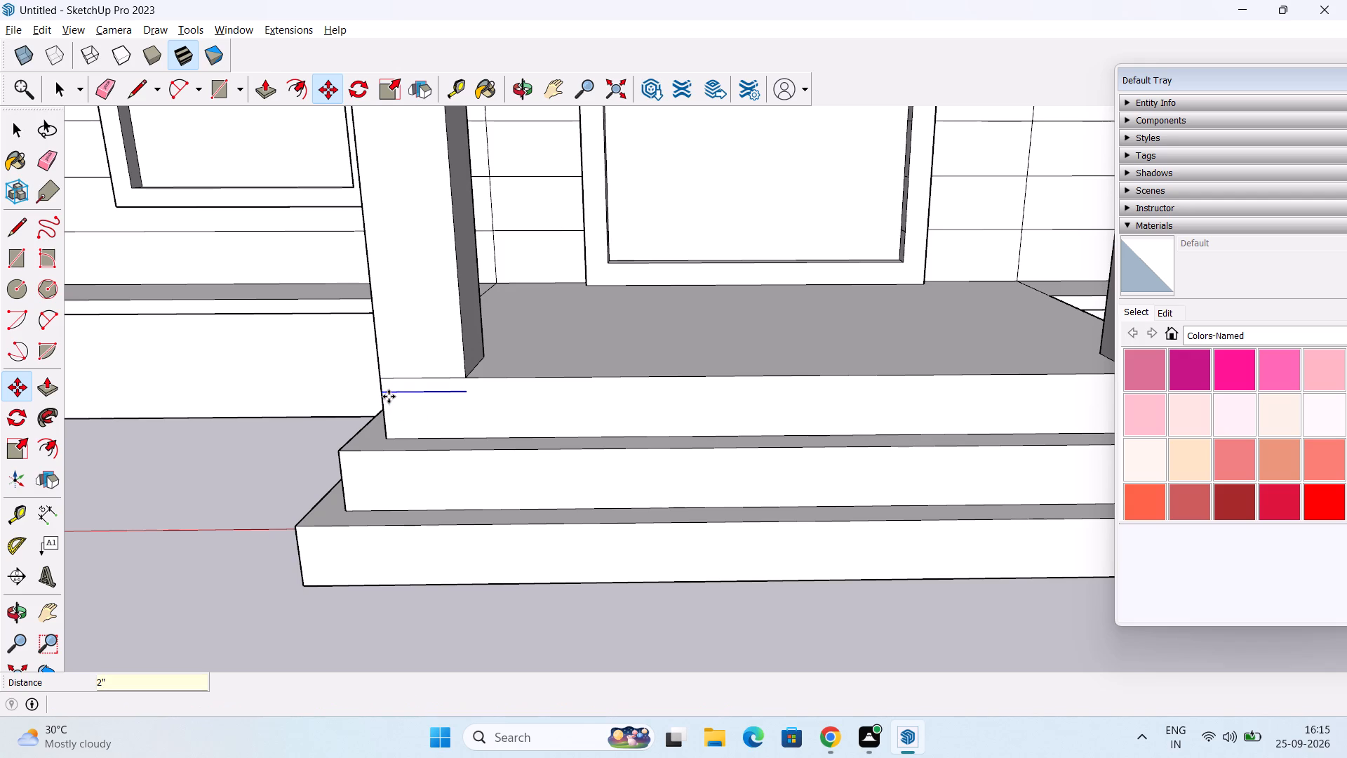
key(space)
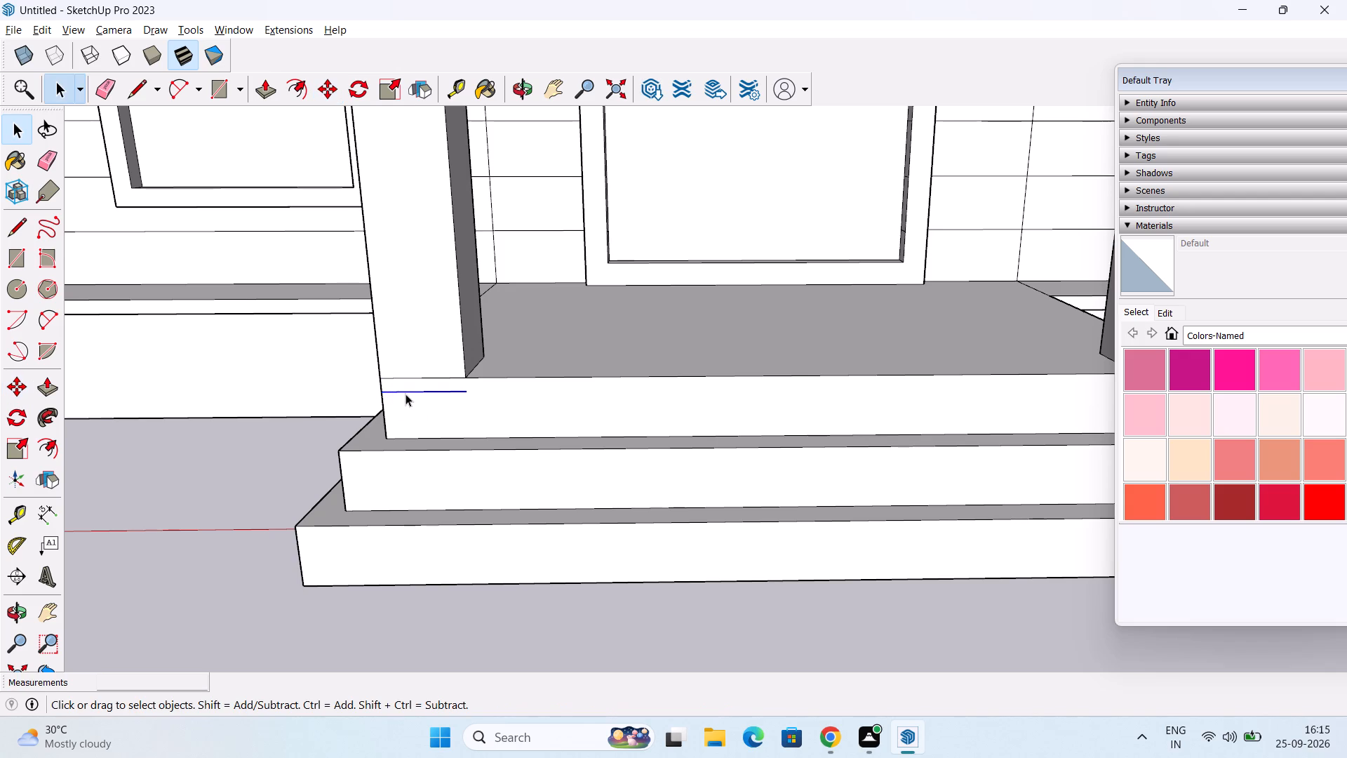
Draw a line from the copied edge's inner end across the landing's front face to its opposite vertical edge.
shift+middle_drag(406, 394, 213, 371)
key(l)
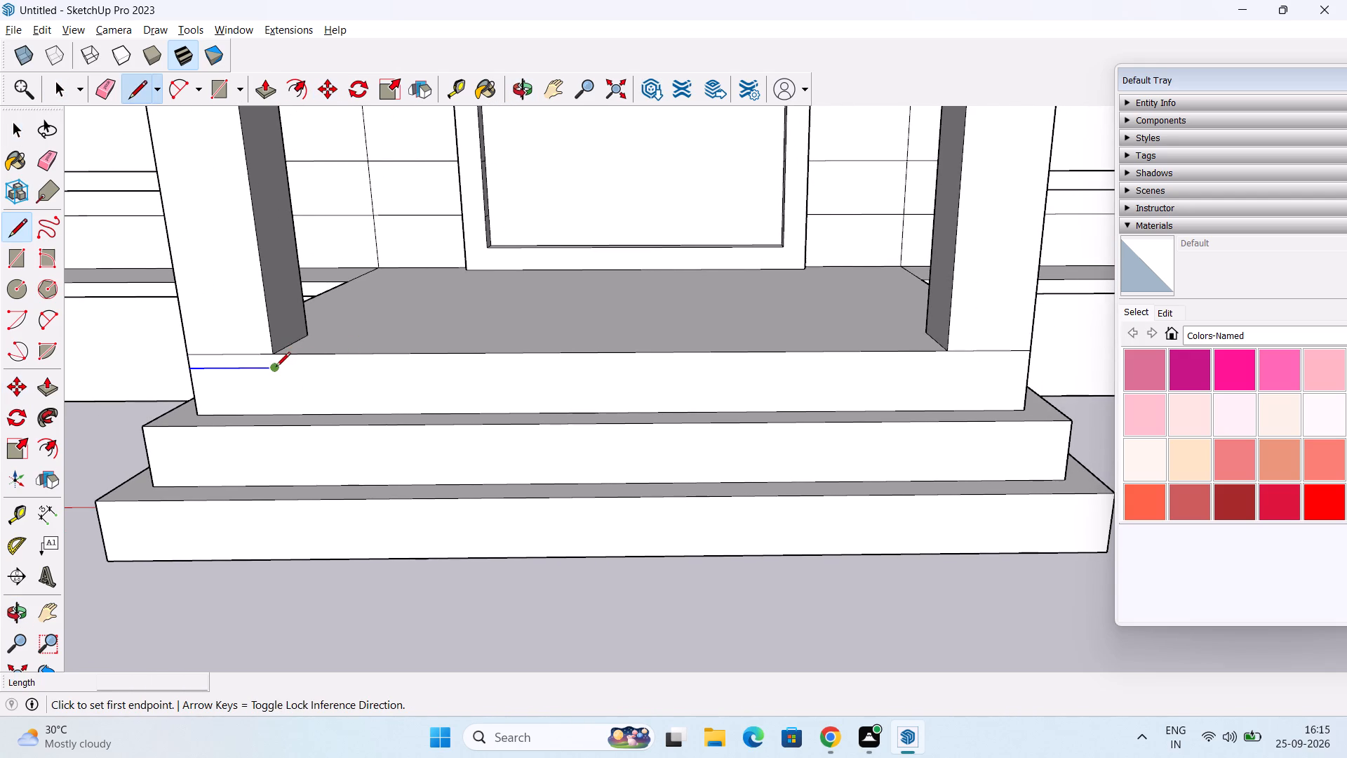
click(276, 369)
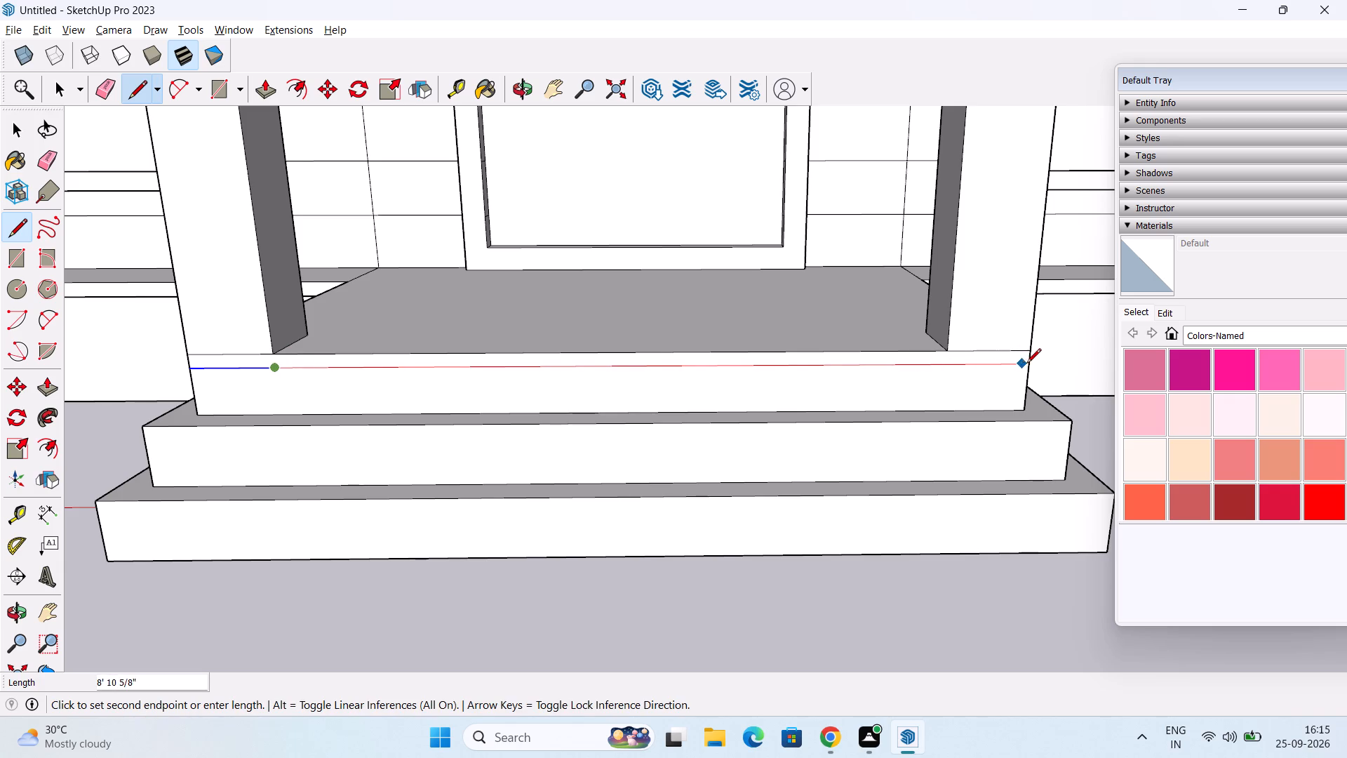
click(1030, 364)
key(space)
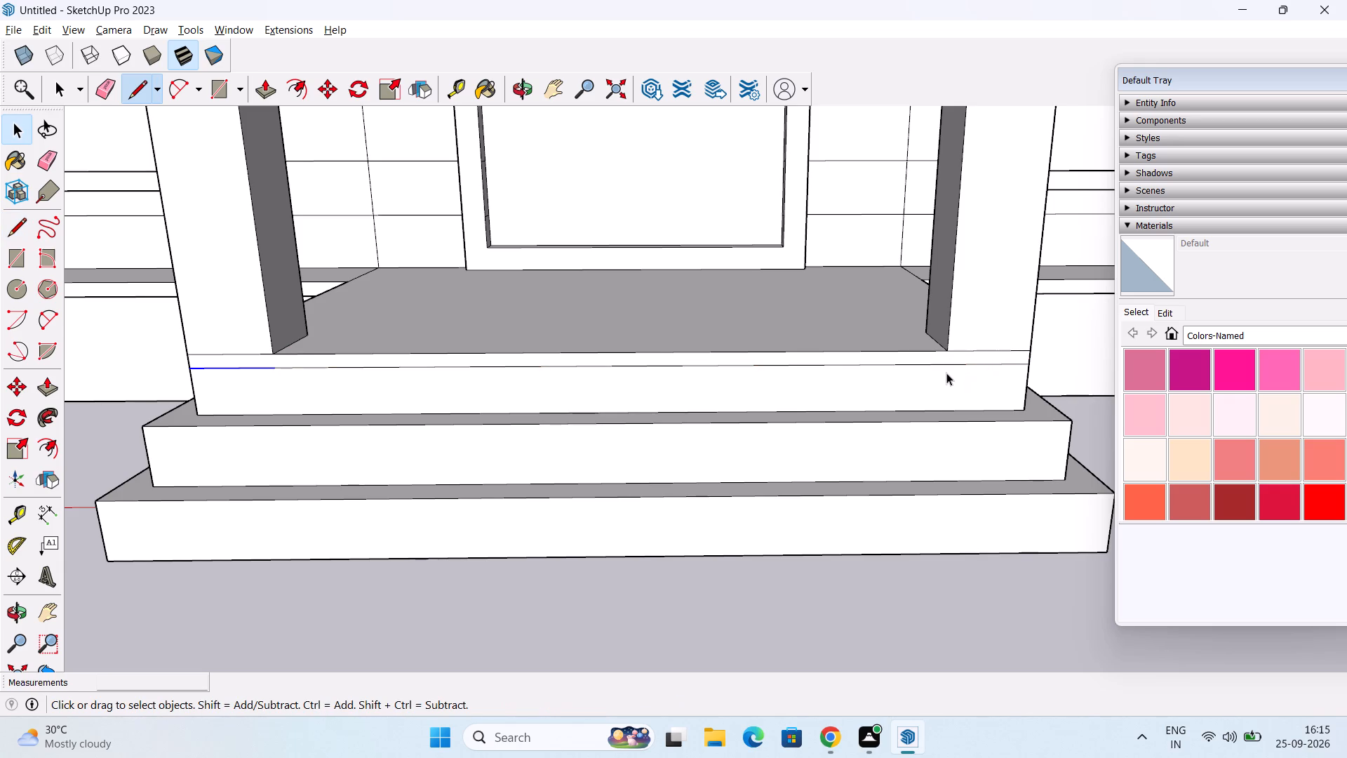
Push/Pull the thin strip along the top of the landing's front face out 2" as a lip.
key(p)
click(821, 355)
middle_drag(817, 364, 704, 368)
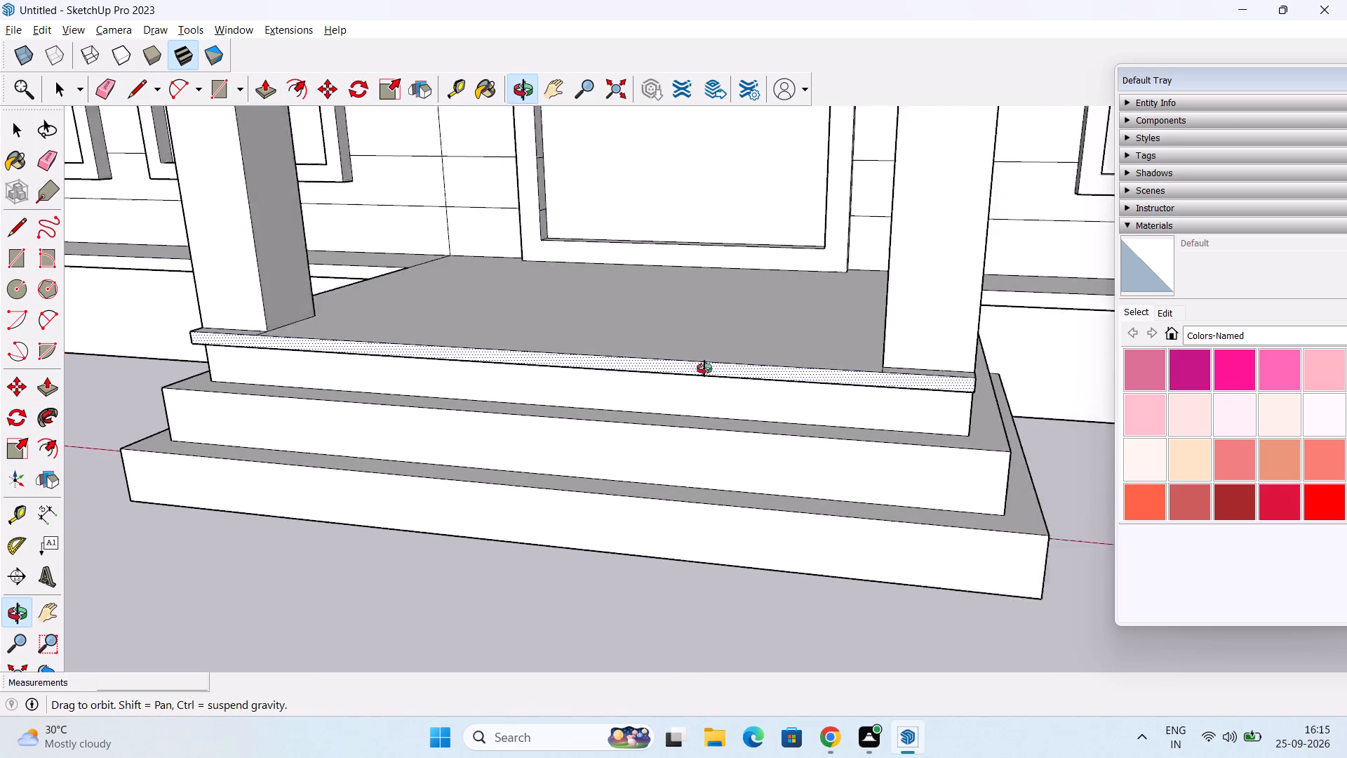
middle_drag(704, 368, 495, 390)
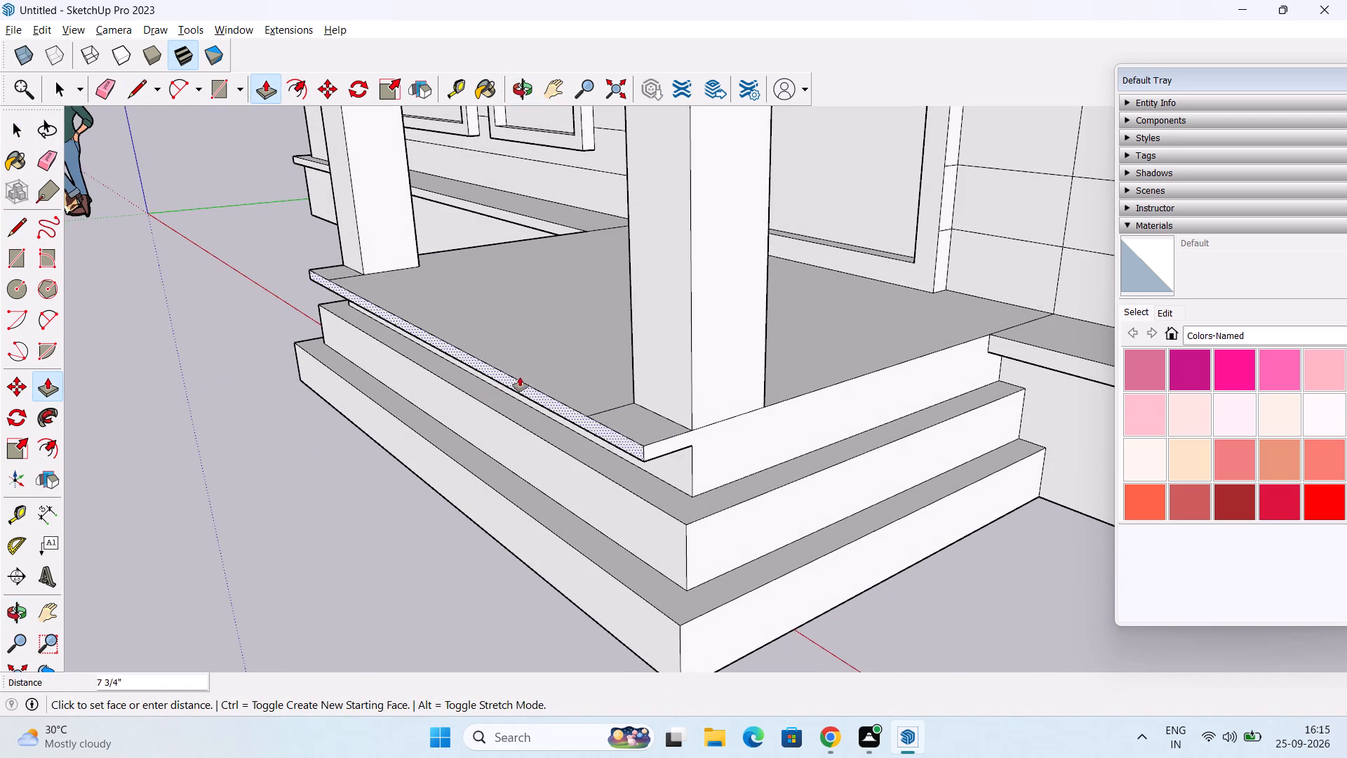
text(2")
key(Return)
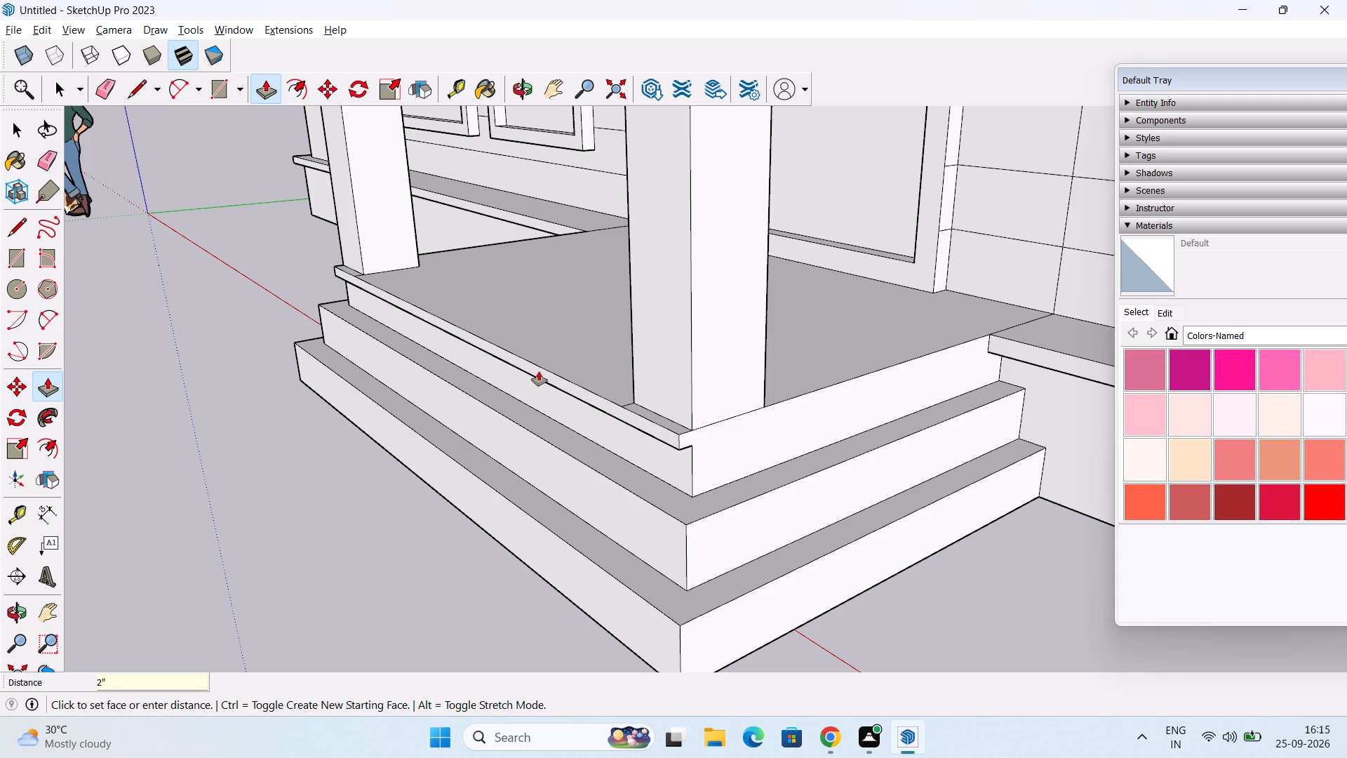
key(space)
On the landing's side farther from the scale figure, draw a 5' 2 1/2" line level with the front lip's underside, back to the plinth lip.
middle_drag(576, 427, 587, 324)
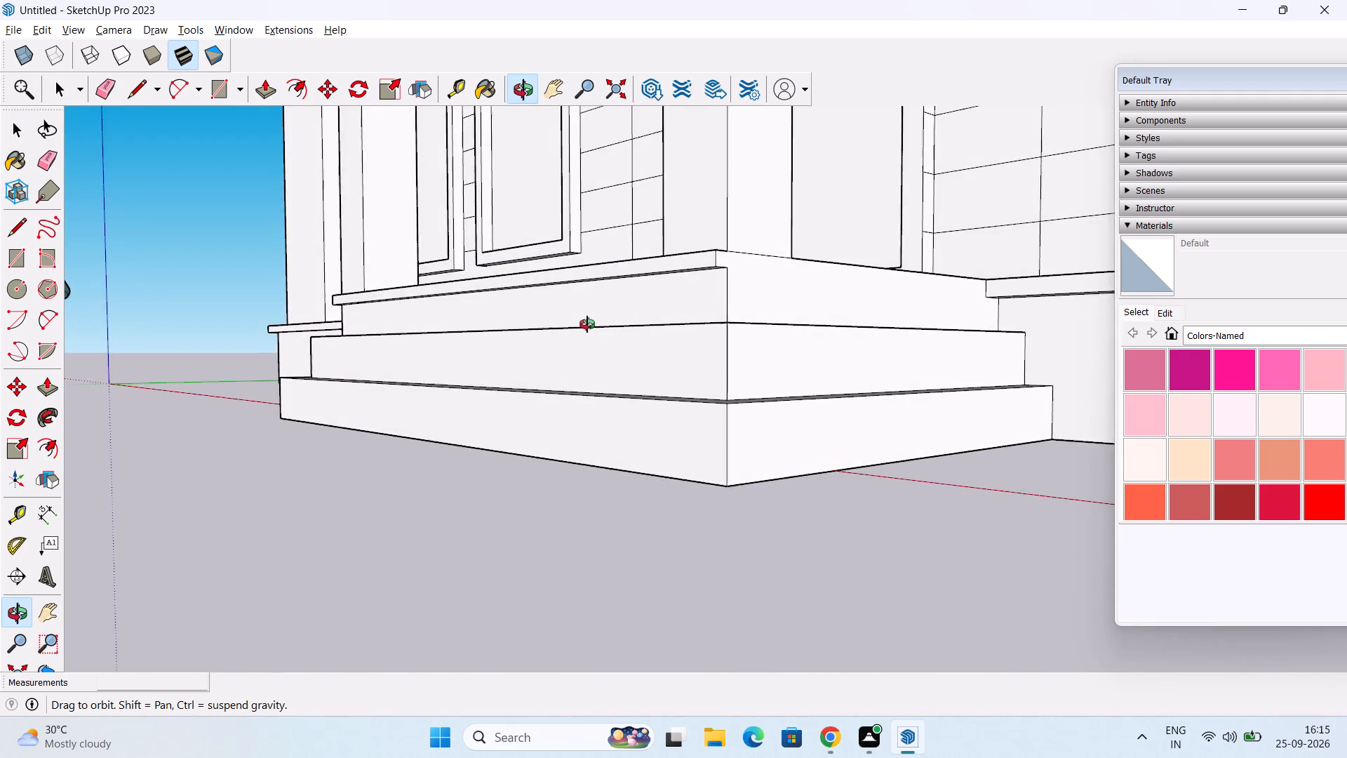
middle_drag(587, 324, 462, 386)
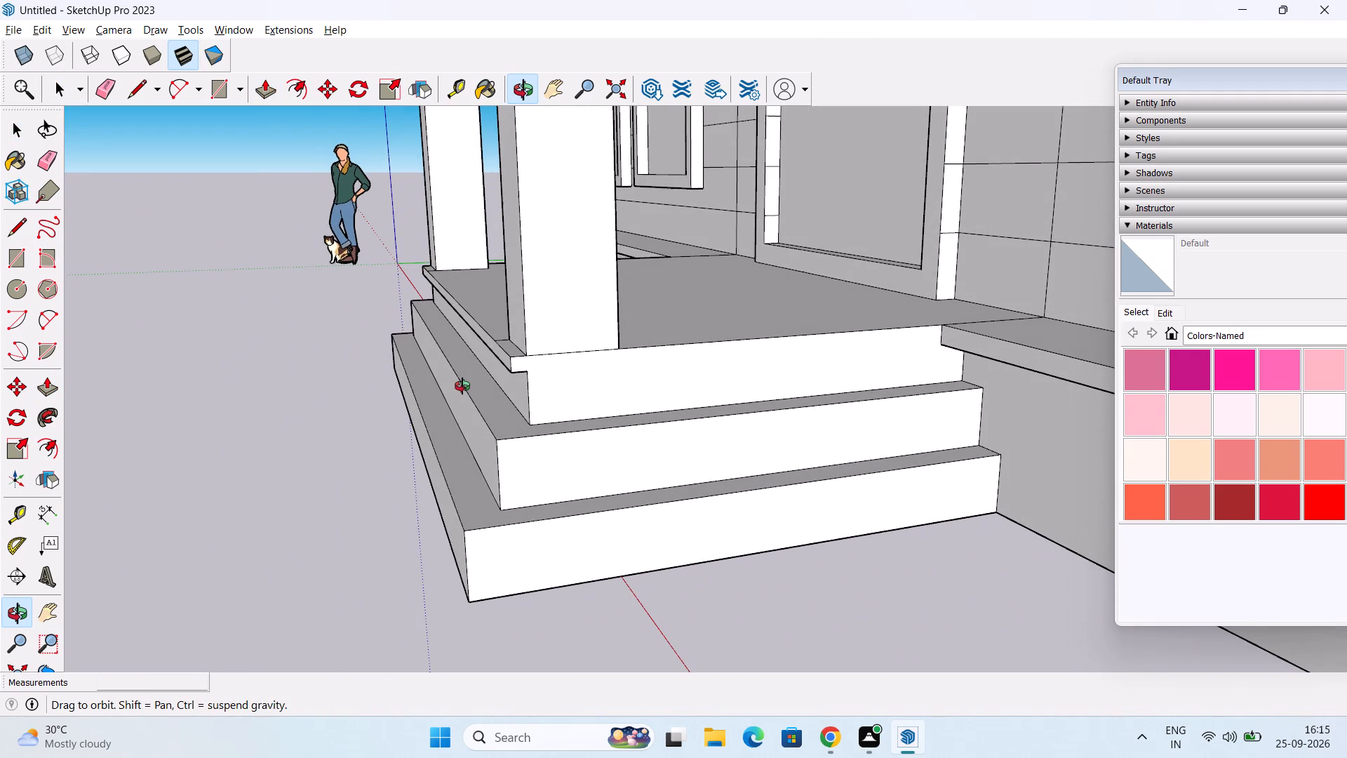
middle_drag(462, 386, 476, 480)
key(space)
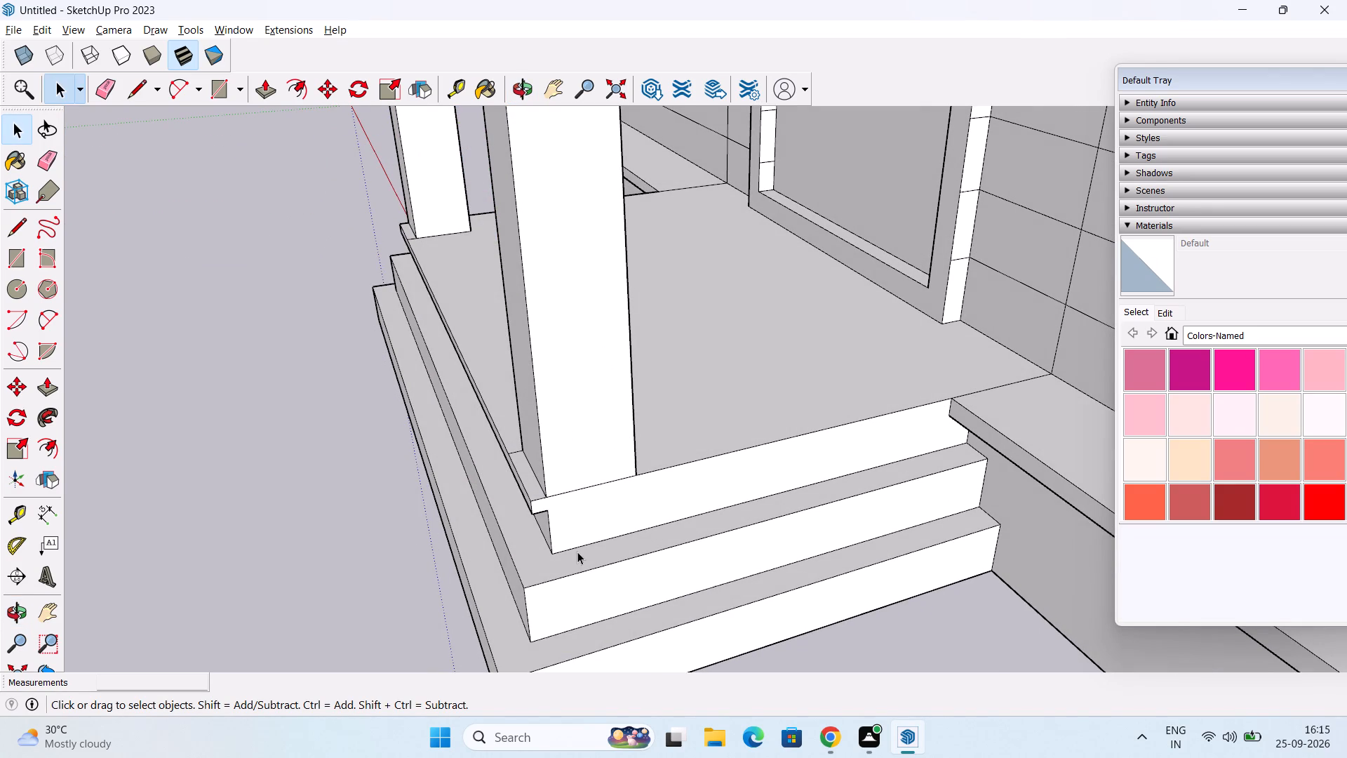
scroll(581, 551, down, 1)
middle_drag(554, 599, 681, 526)
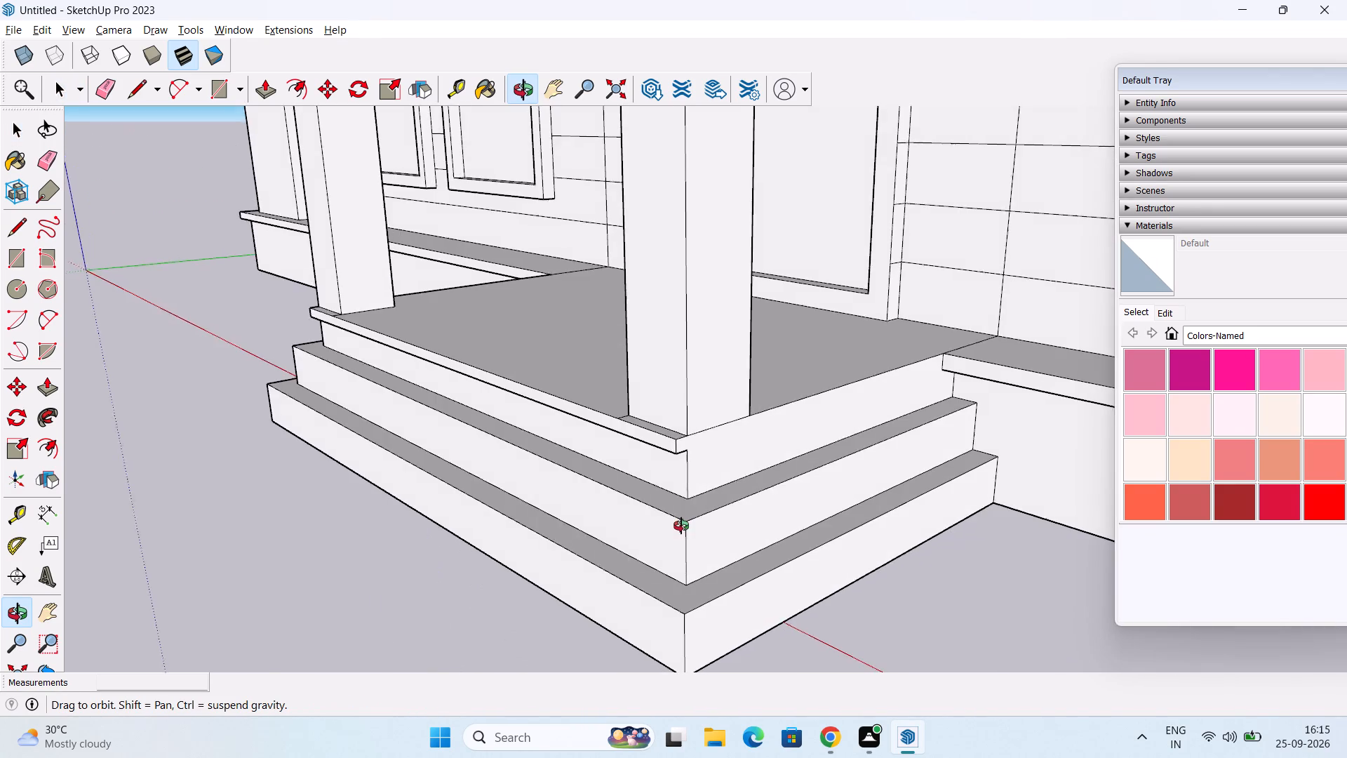
middle_drag(681, 526, 670, 533)
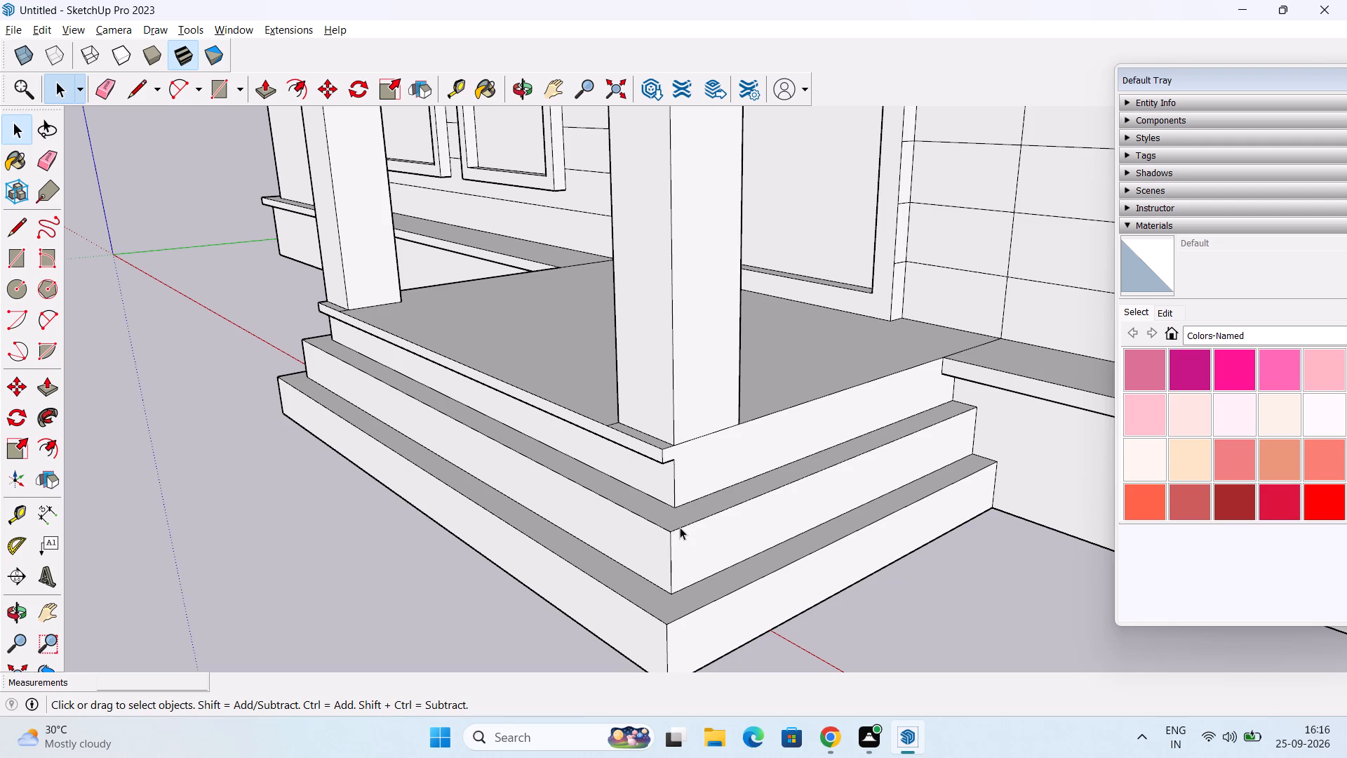
middle_drag(683, 526, 526, 556)
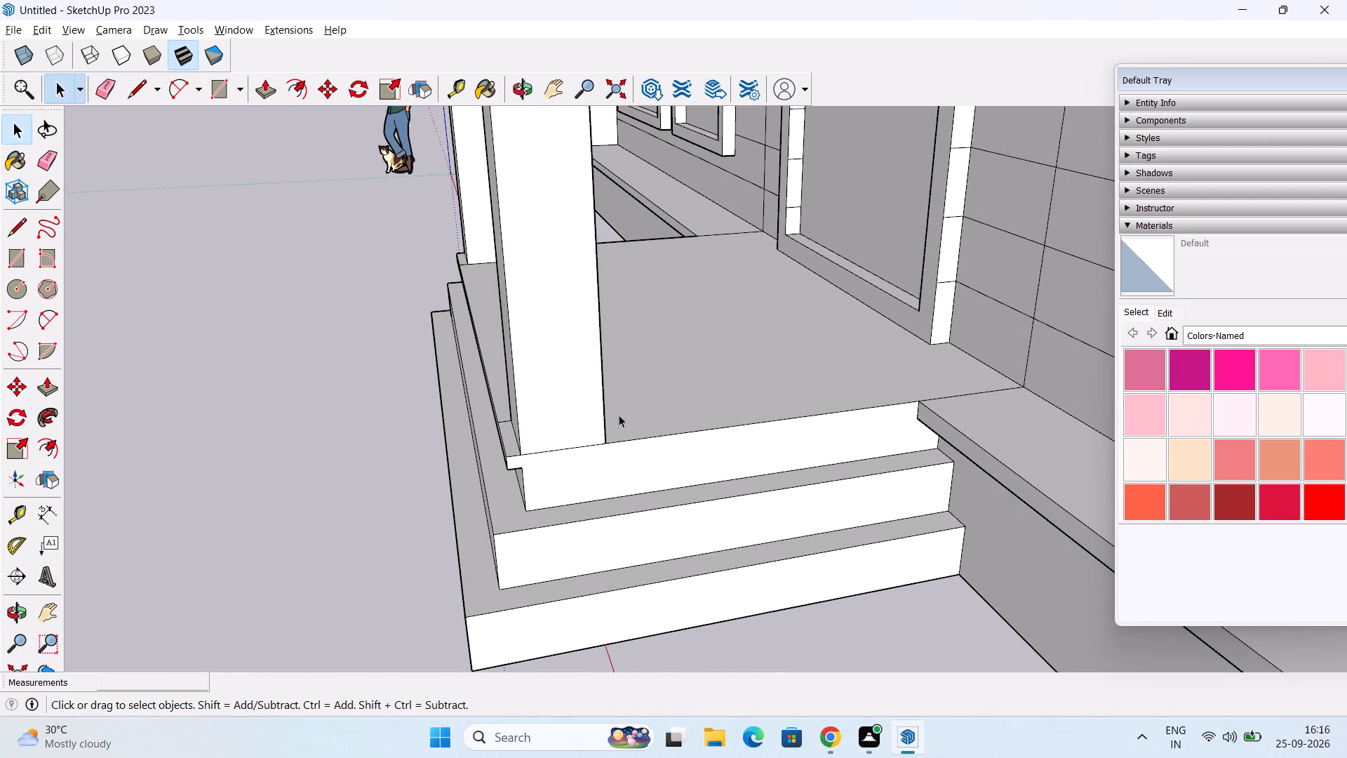
key(l)
click(523, 467)
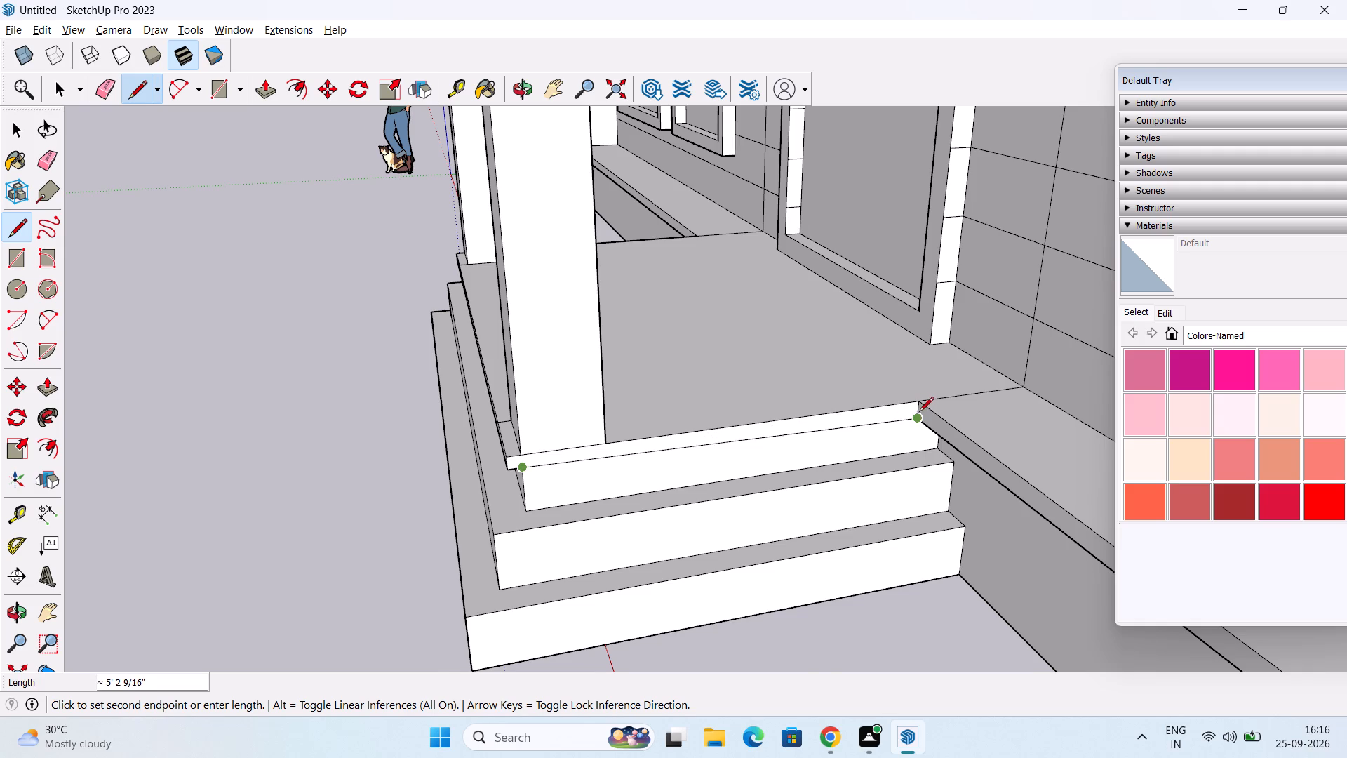
scroll(919, 415, up, 5)
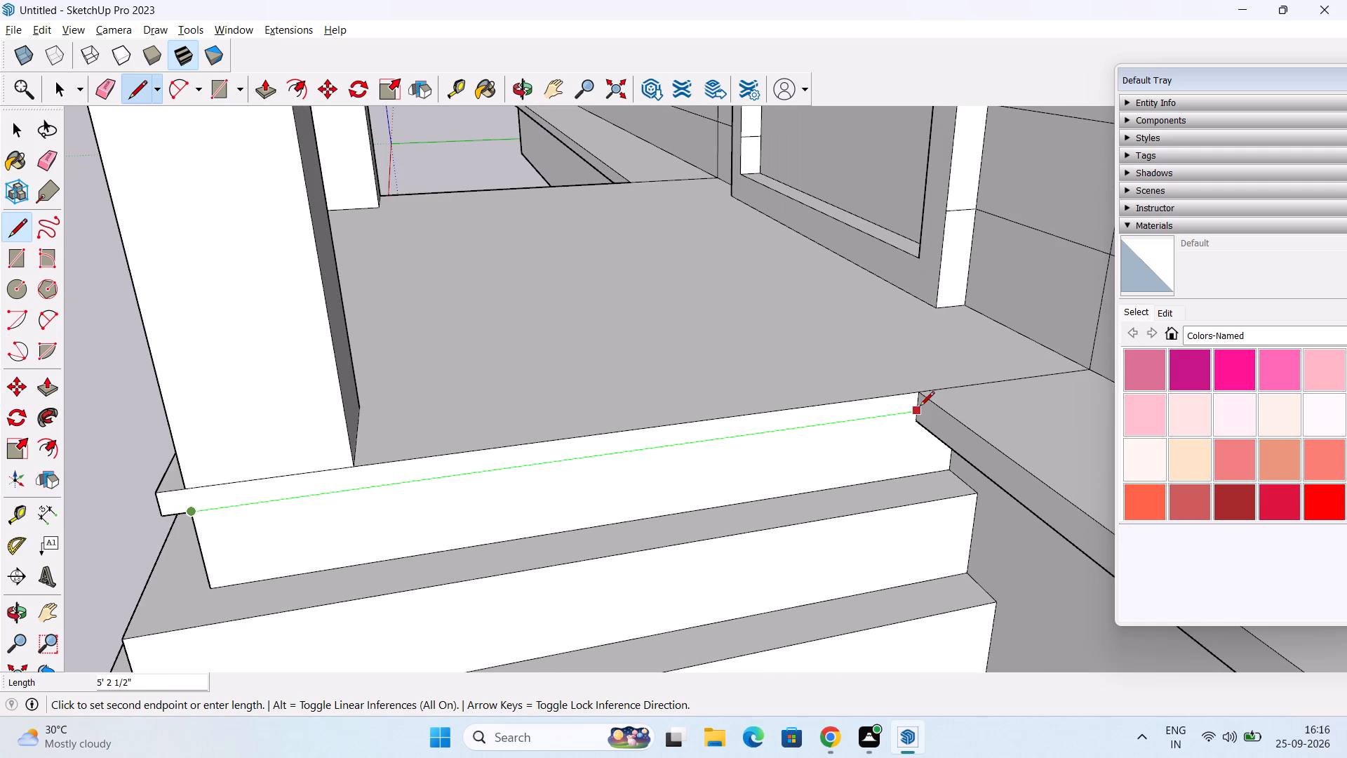
click(920, 407)
On the landing's side nearer the scale figure, draw a matching 5' 2 1/2" line level with the front lip's underside.
scroll(577, 521, down, 5)
middle_drag(175, 463, 869, 362)
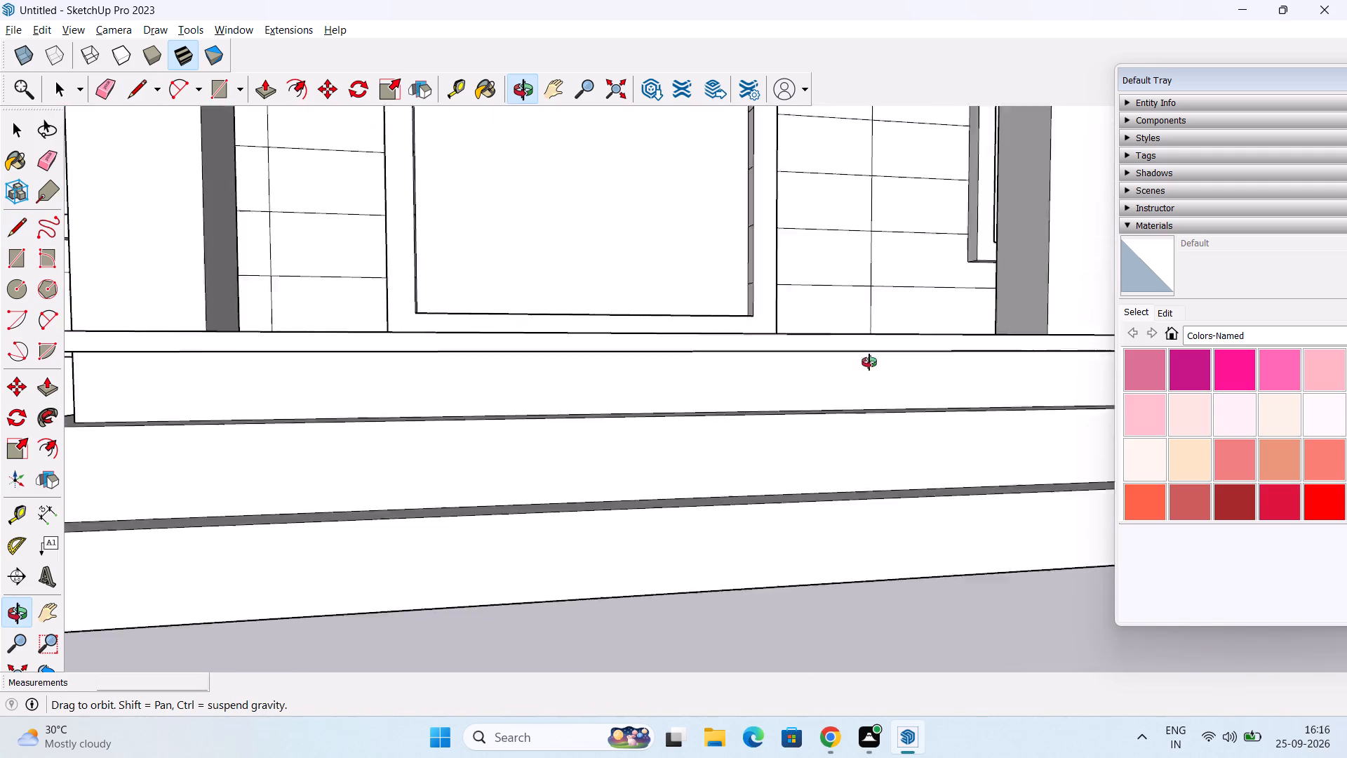
middle_drag(869, 362, 1157, 397)
shift+middle_drag(1003, 427, 709, 298)
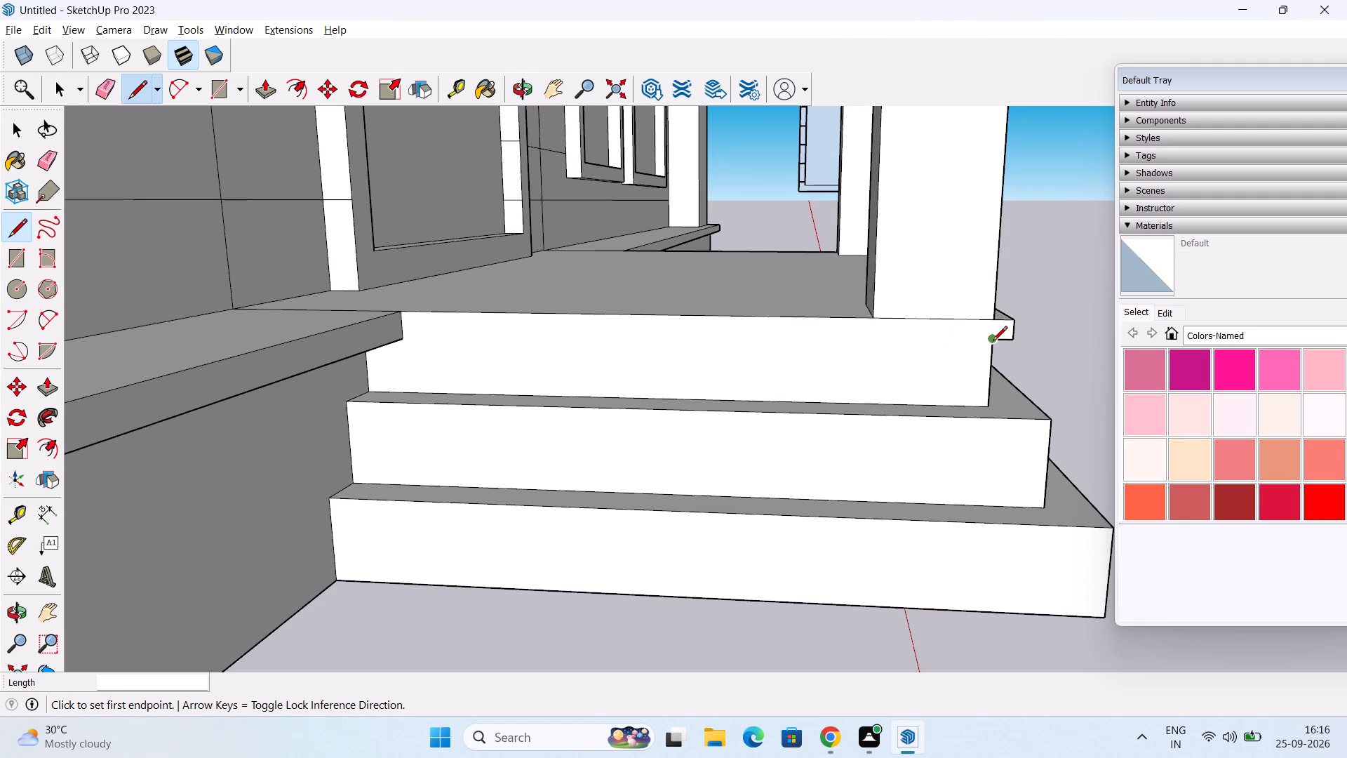
click(993, 342)
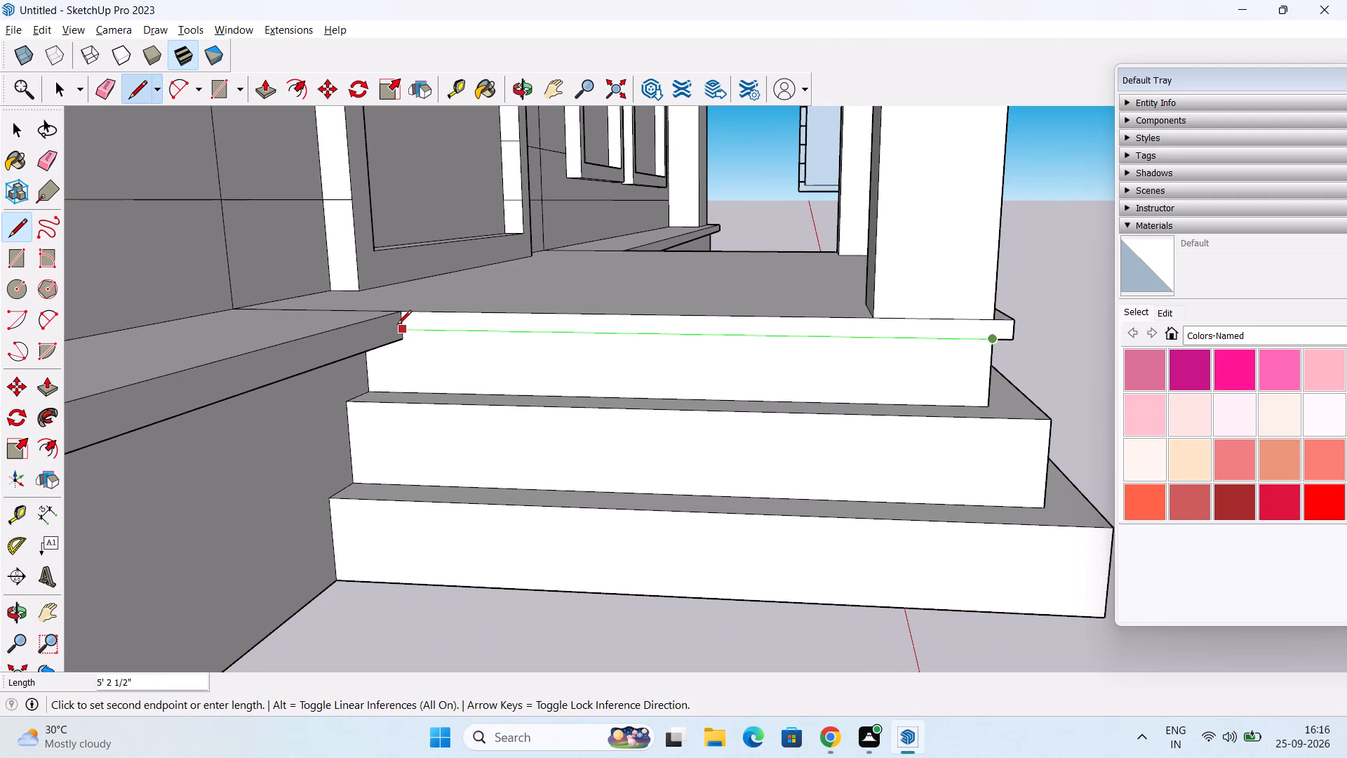
click(397, 326)
key(space)
Push/Pull the top strip out 2" on the landing's side nearer the scale figure, and repeat it on the farther side.
key(p)
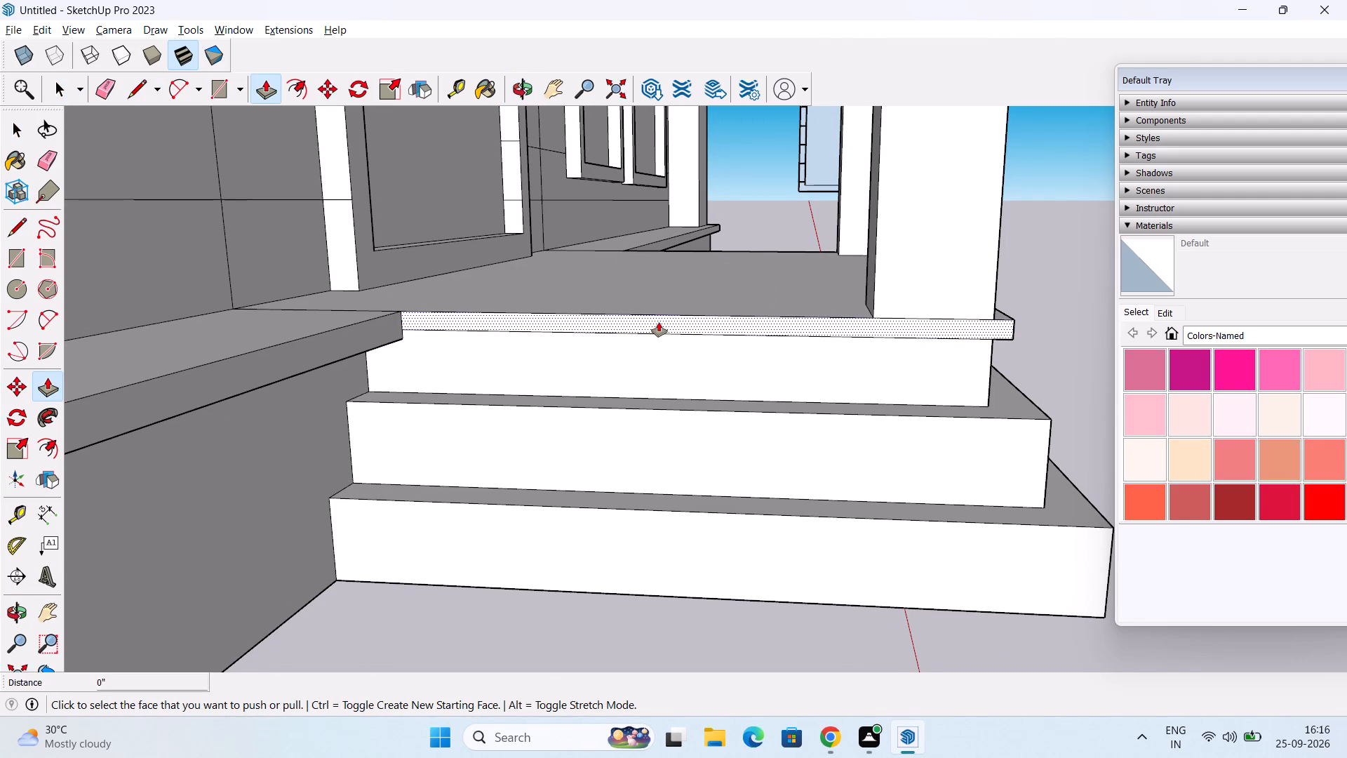
click(659, 322)
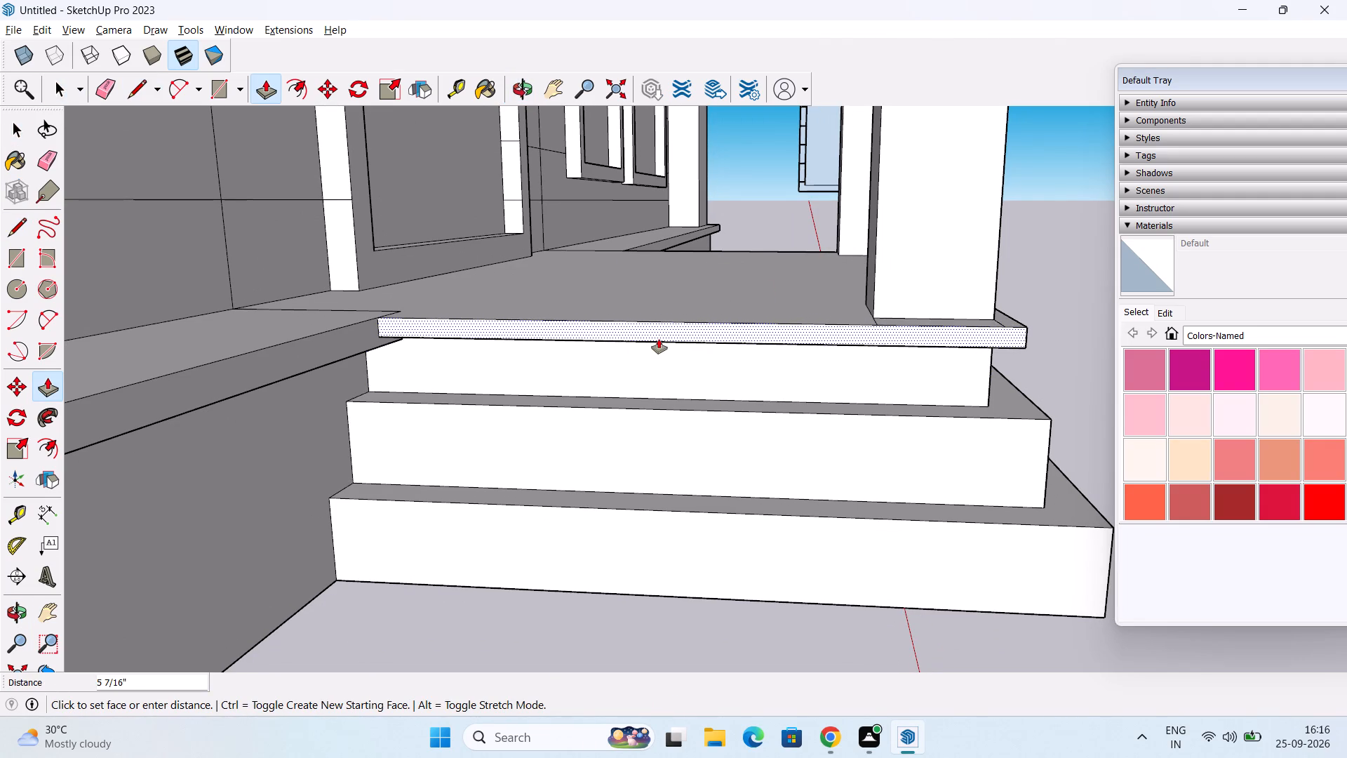
text(2")
key(Return)
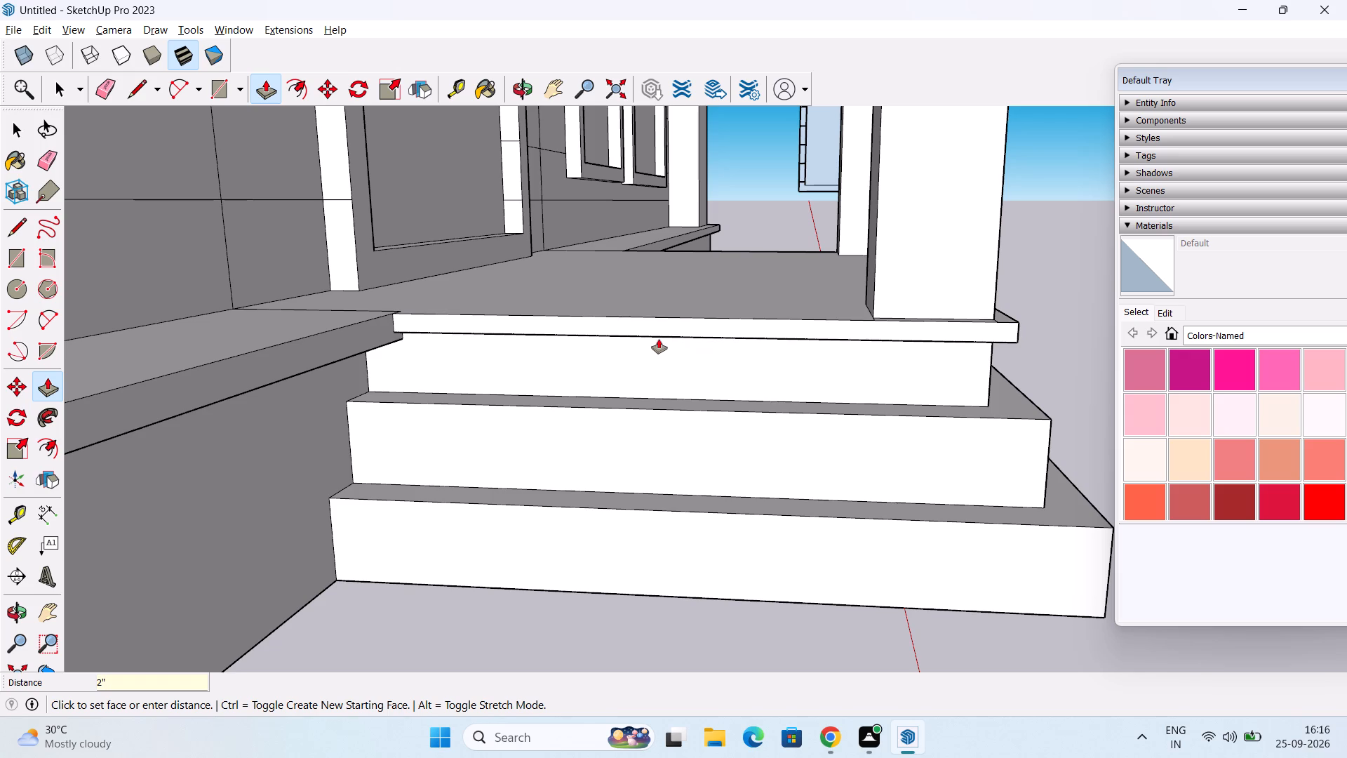
scroll(864, 364, down, 2)
middle_drag(830, 360, 539, 392)
middle_drag(911, 431, 444, 368)
scroll(590, 364, down, 2)
middle_drag(742, 387, 385, 344)
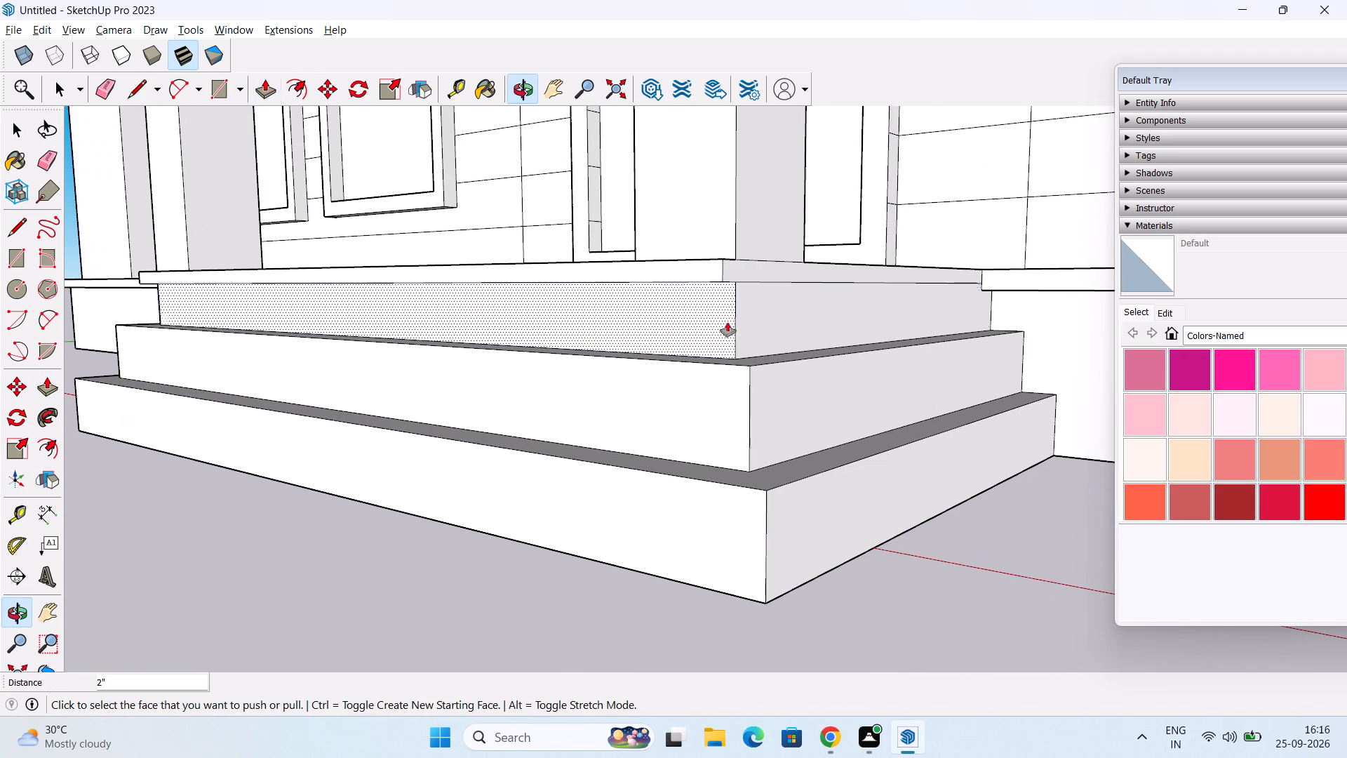
double_click(816, 270)
Push/Pull the upper entrance step out 5" on its front face and on both of its side faces.
middle_drag(840, 305, 866, 231)
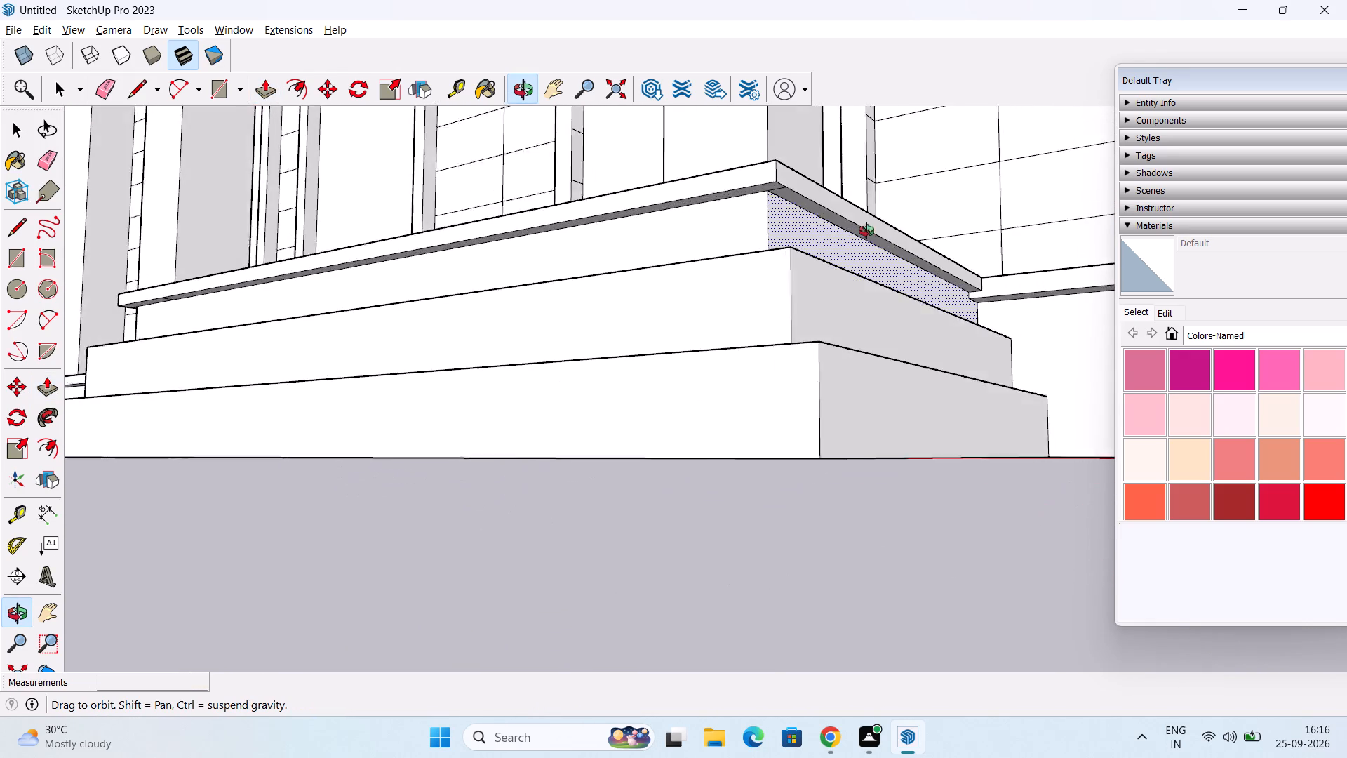
middle_drag(866, 231, 966, 420)
scroll(899, 441, down, 3)
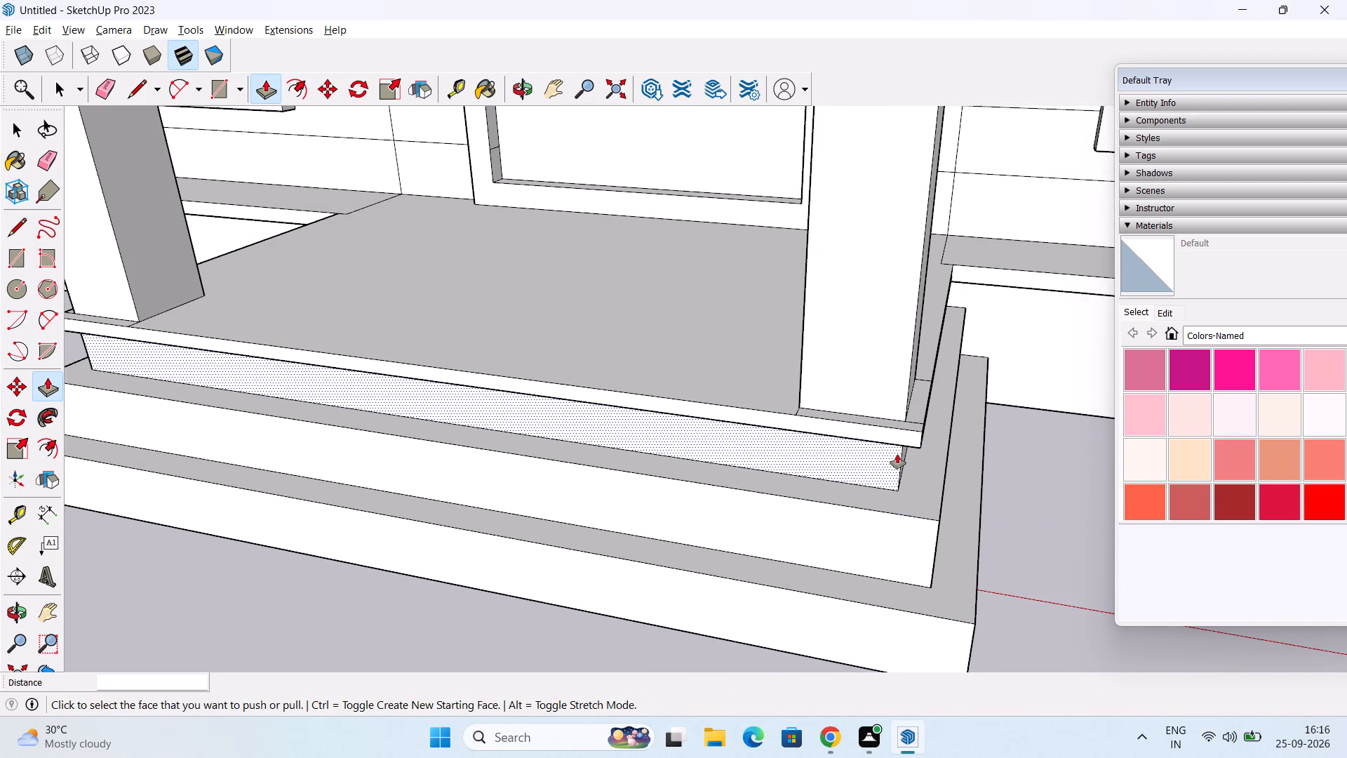
scroll(897, 454, down, 1)
middle_drag(897, 455, 771, 518)
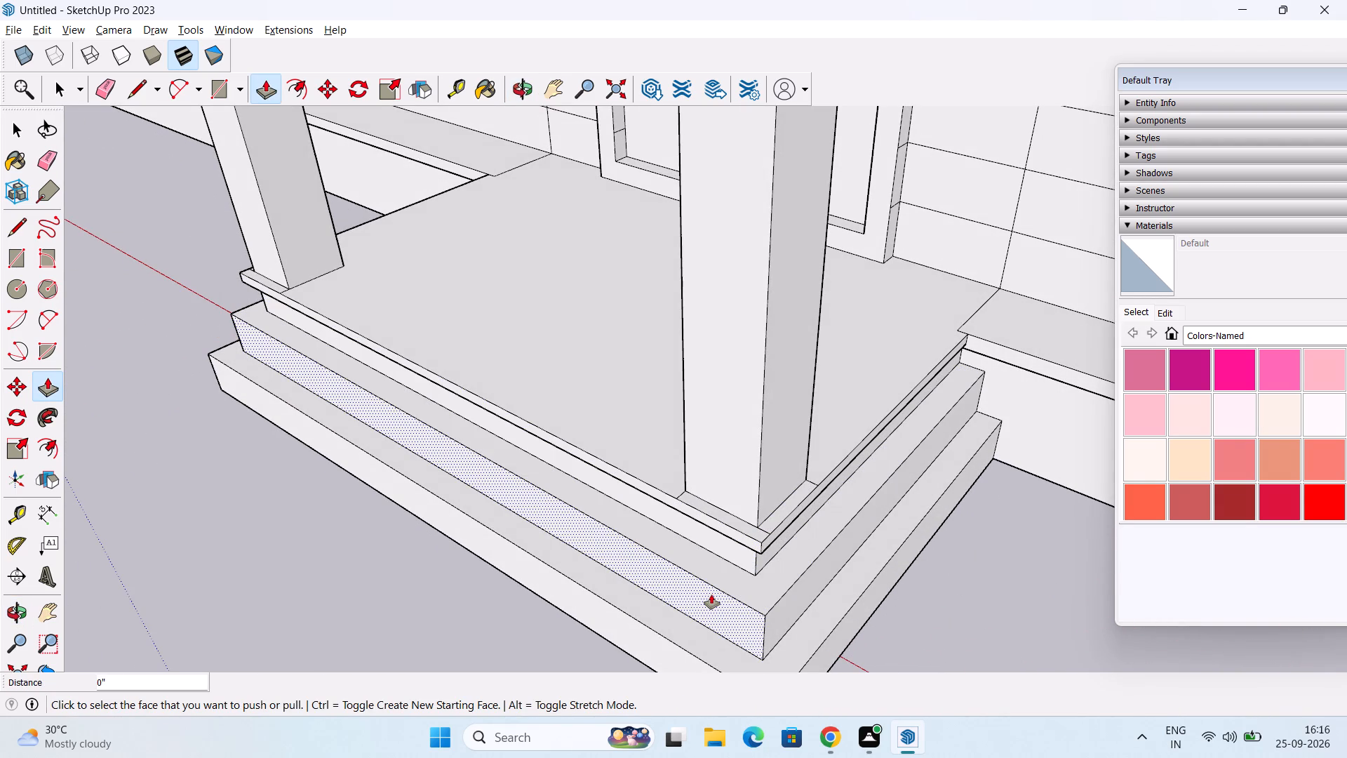
click(711, 594)
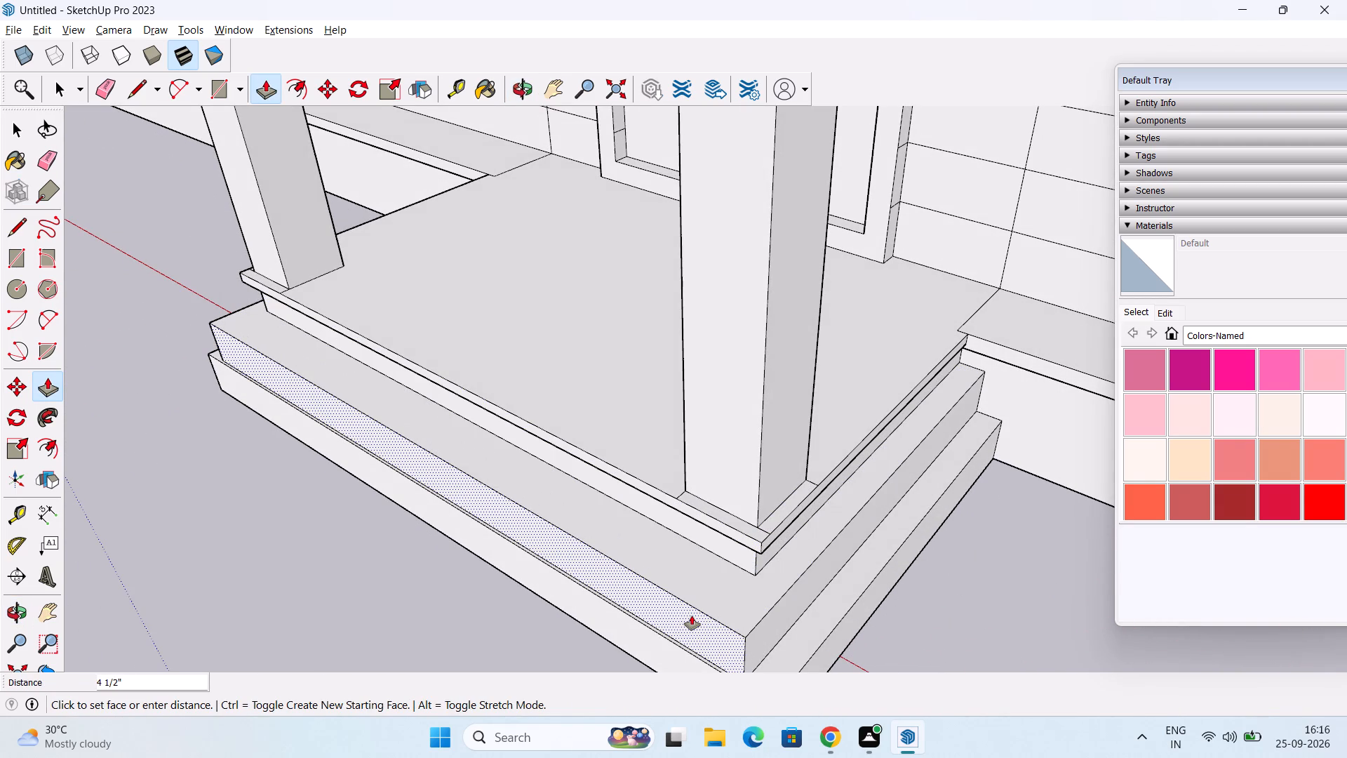
text(5")
key(Return)
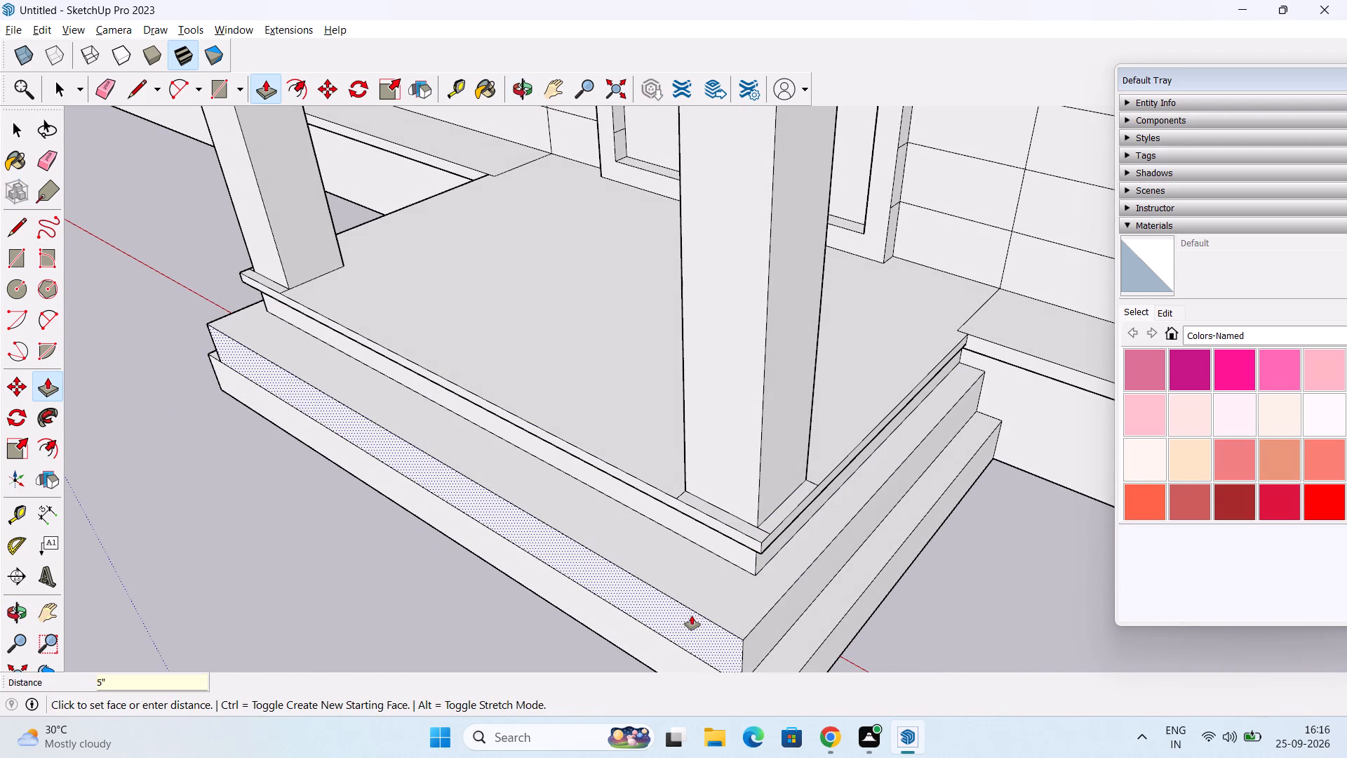
double_click(782, 600)
middle_drag(599, 551, 696, 487)
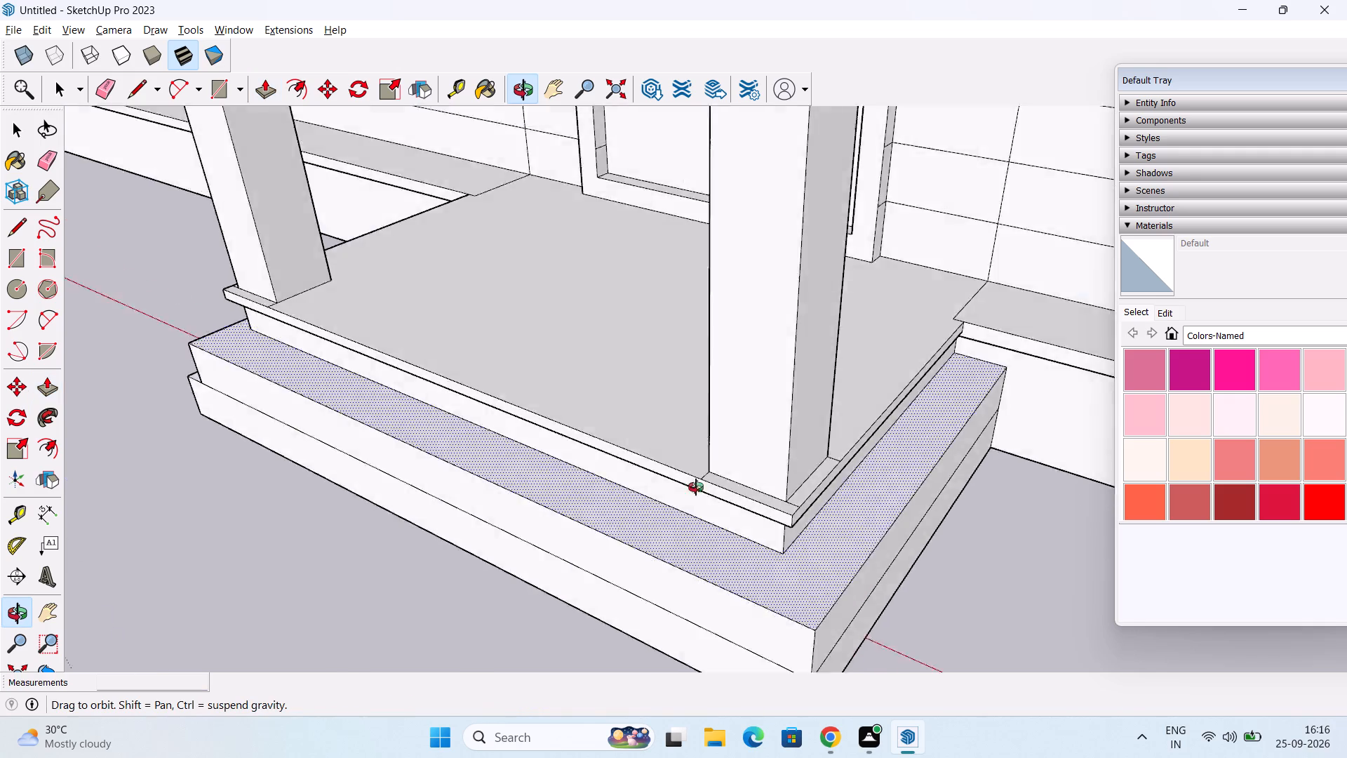
middle_drag(696, 487, 1012, 400)
scroll(664, 556, down, 1)
middle_drag(659, 554, 862, 485)
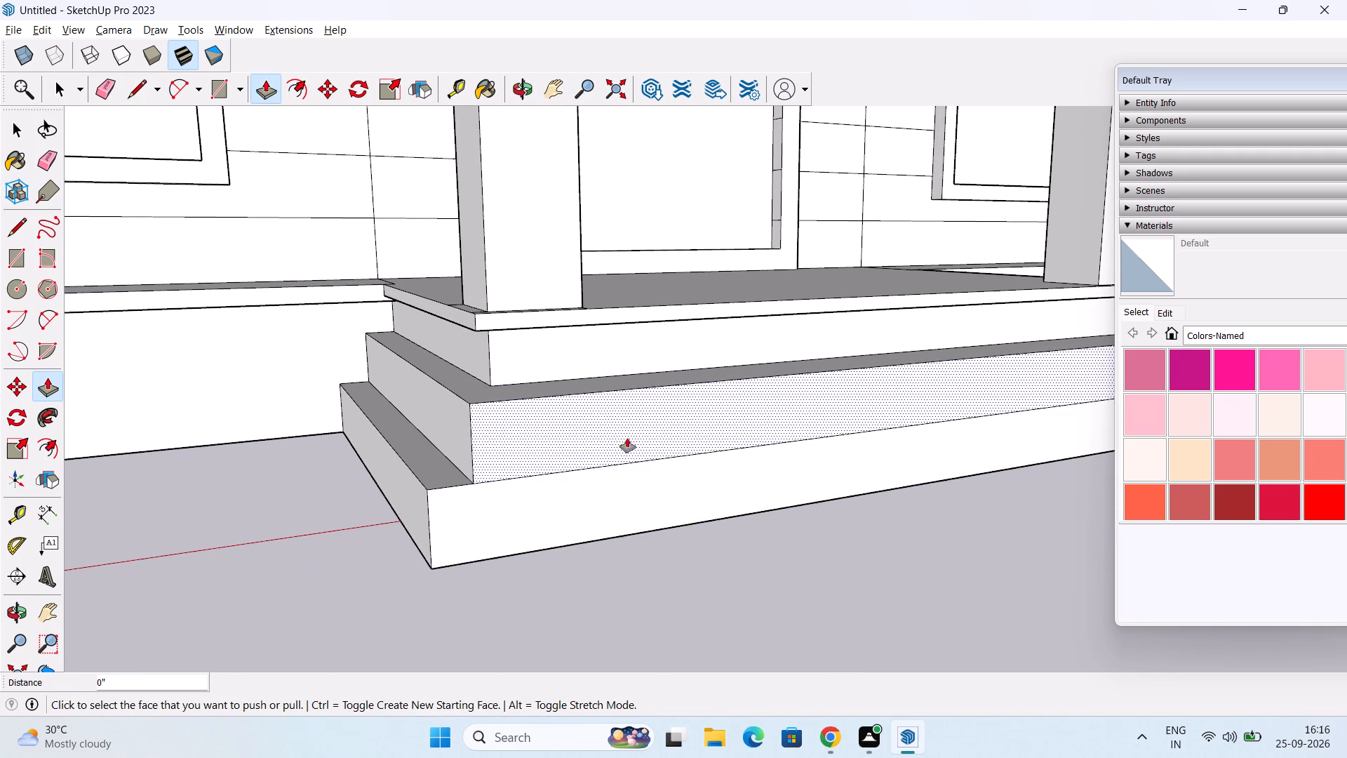
double_click(452, 426)
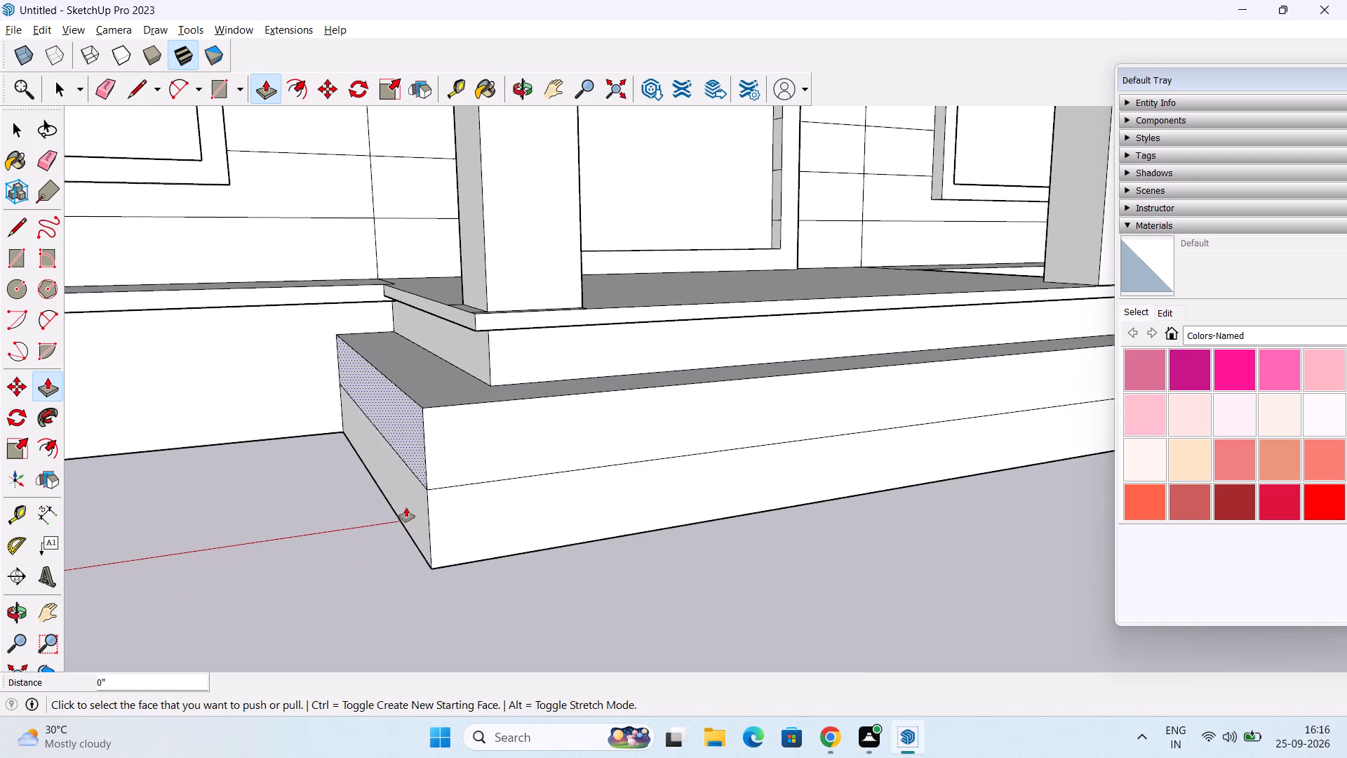
Push/Pull the bottom entrance step out 5" on its front face and on both of its side faces.
double_click(408, 503)
double_click(528, 522)
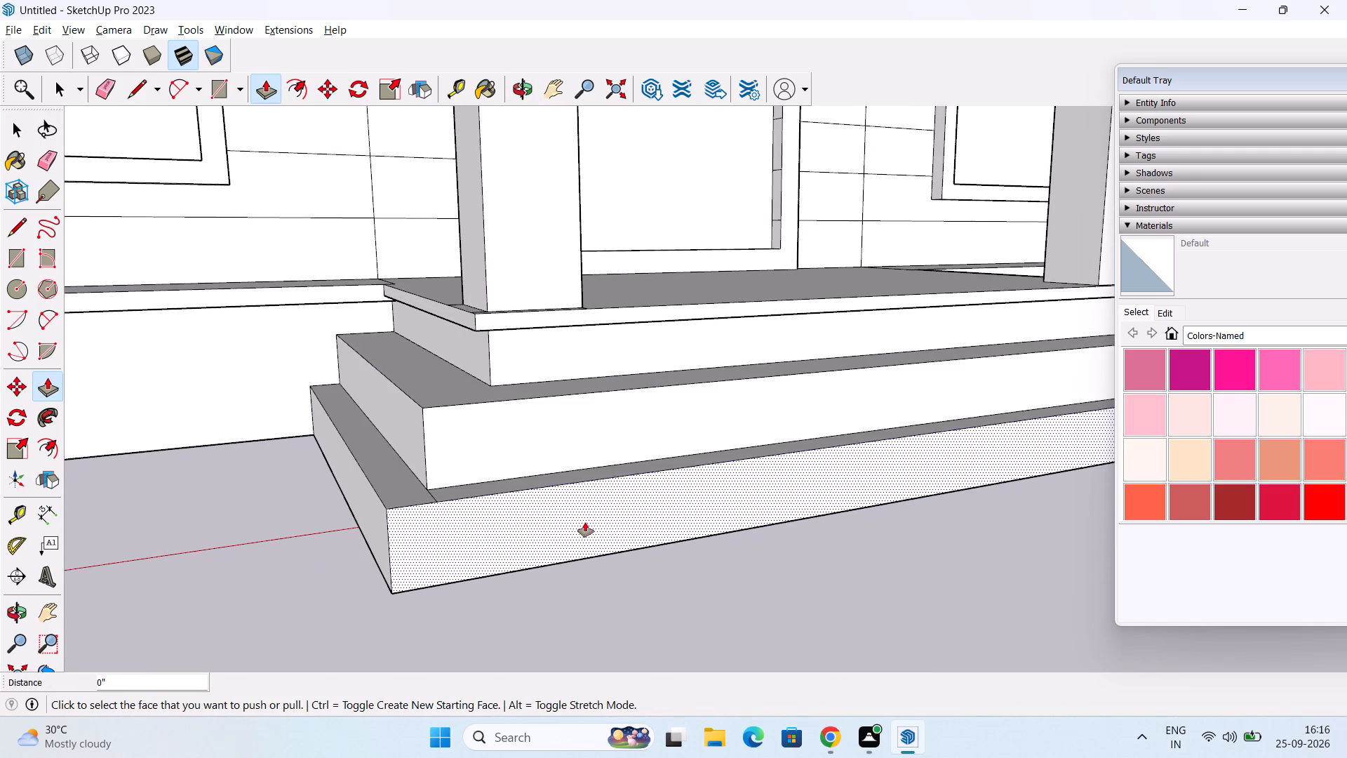
scroll(605, 531, down, 4)
middle_drag(742, 574, 162, 651)
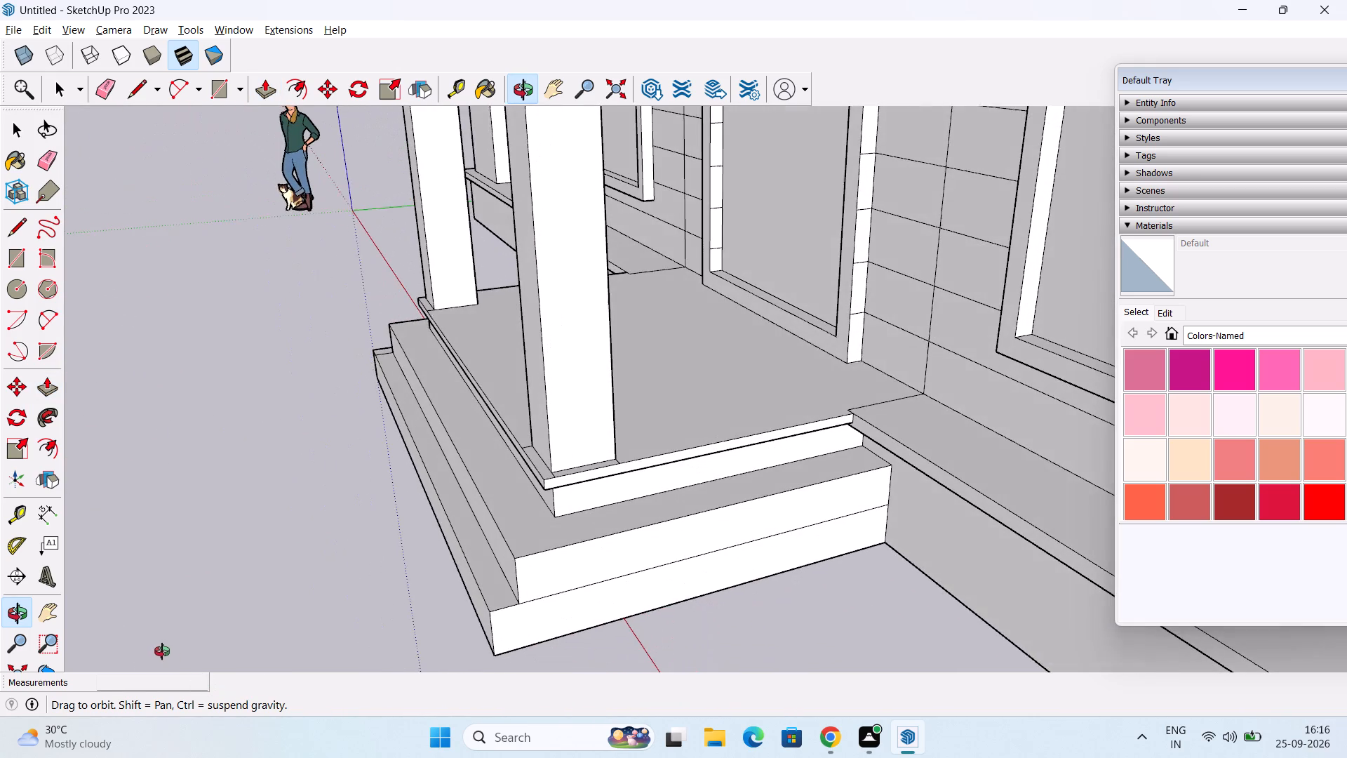
middle_drag(162, 651, 160, 649)
double_click(587, 611)
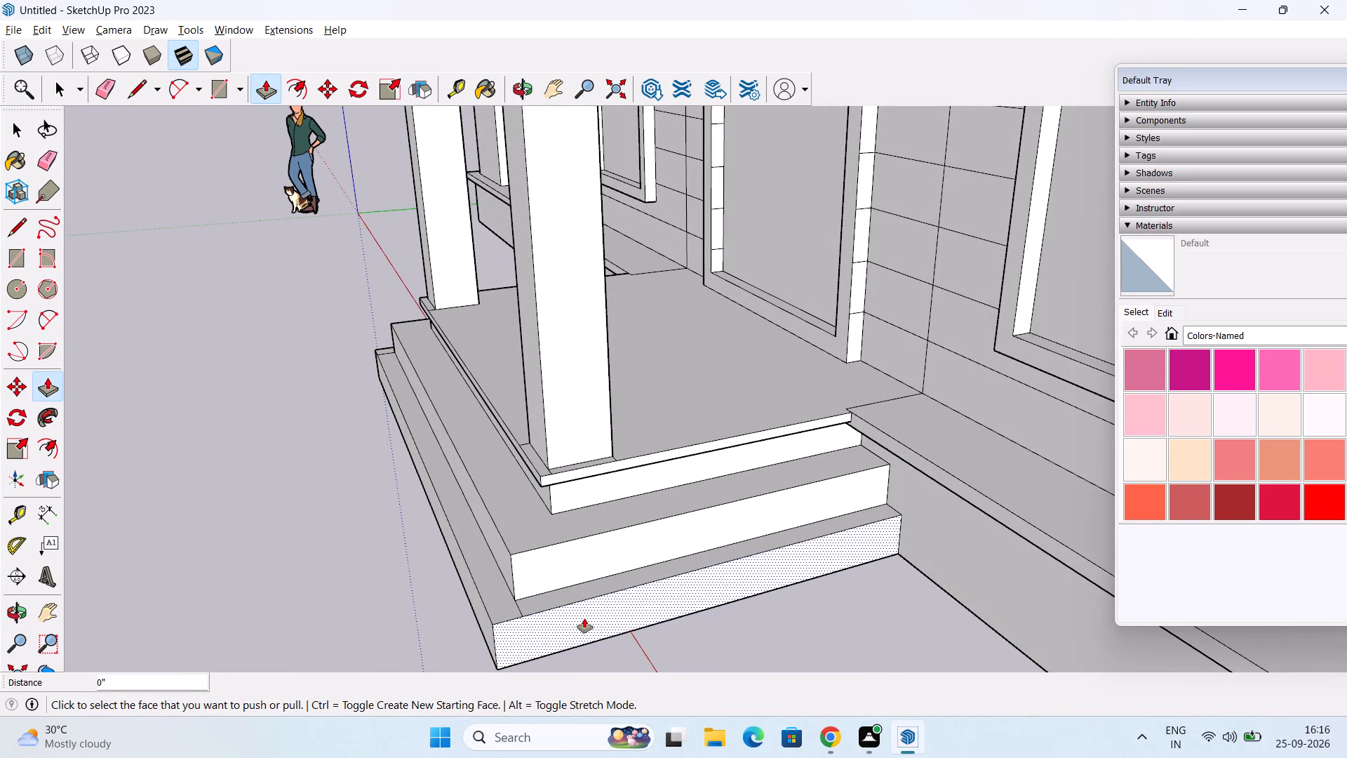
Push/Pull the bottom entrance step out by another 5" on its front face and both side faces.
double_click(584, 618)
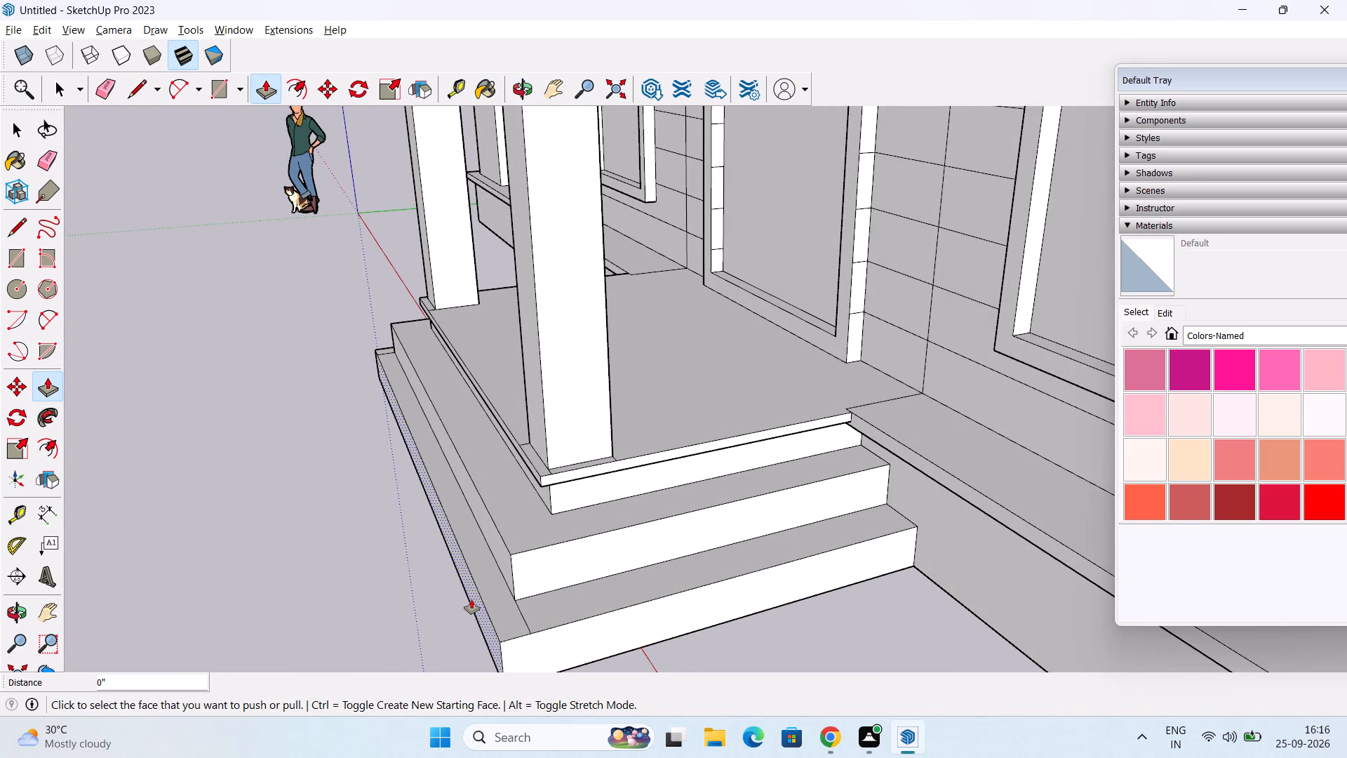
double_click(471, 599)
scroll(453, 594, down, 4)
middle_drag(453, 572, 756, 505)
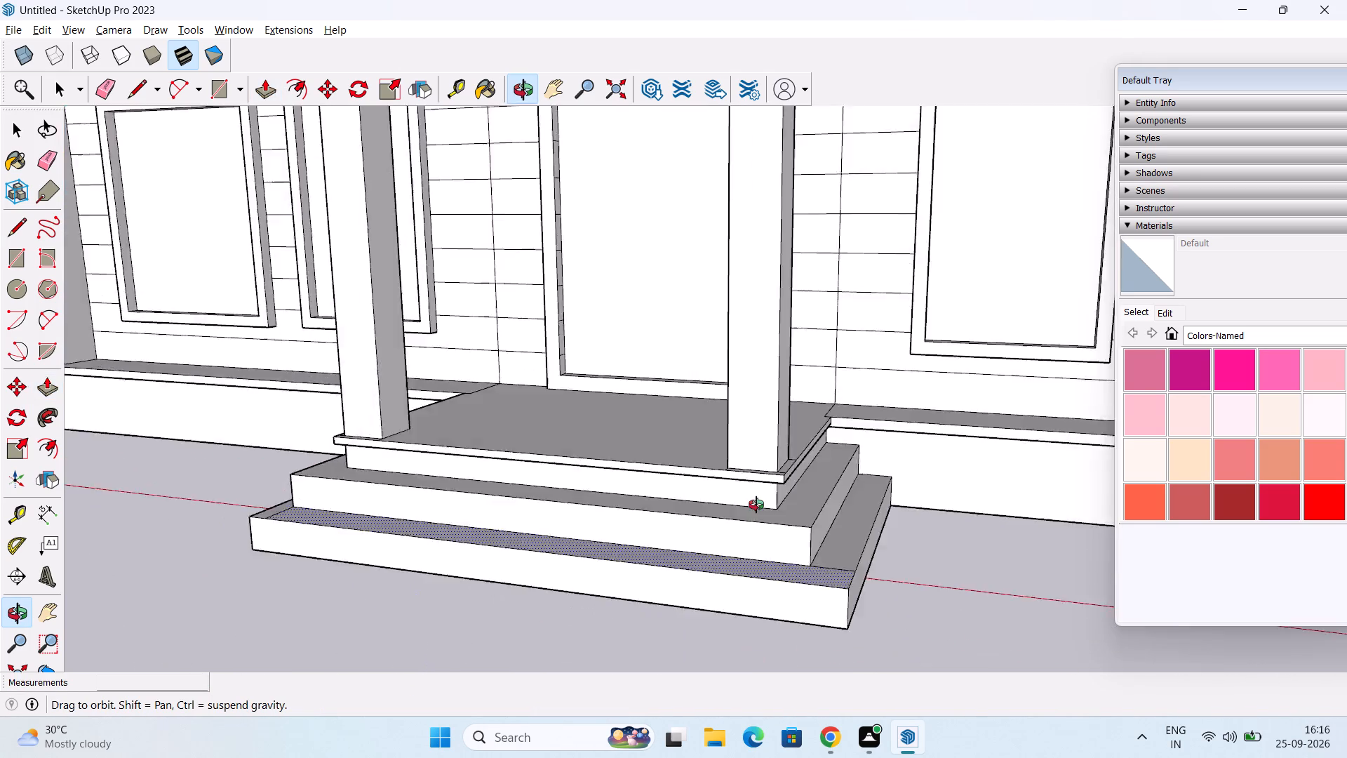
middle_drag(756, 505, 1218, 548)
double_click(636, 642)
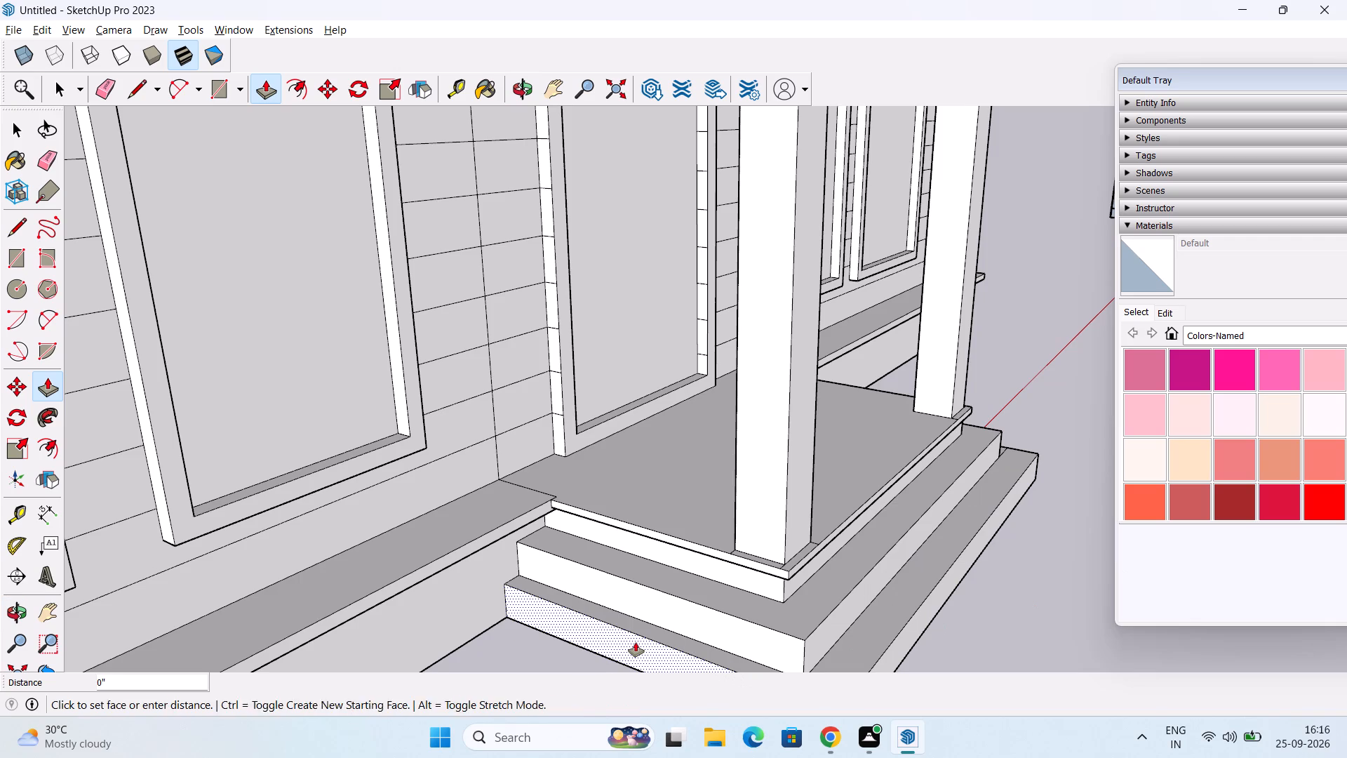
Erase the leftover seam lines on the bottom entrance step's tread at both front corners.
scroll(745, 626, down, 5)
middle_drag(753, 625, 397, 609)
key(space)
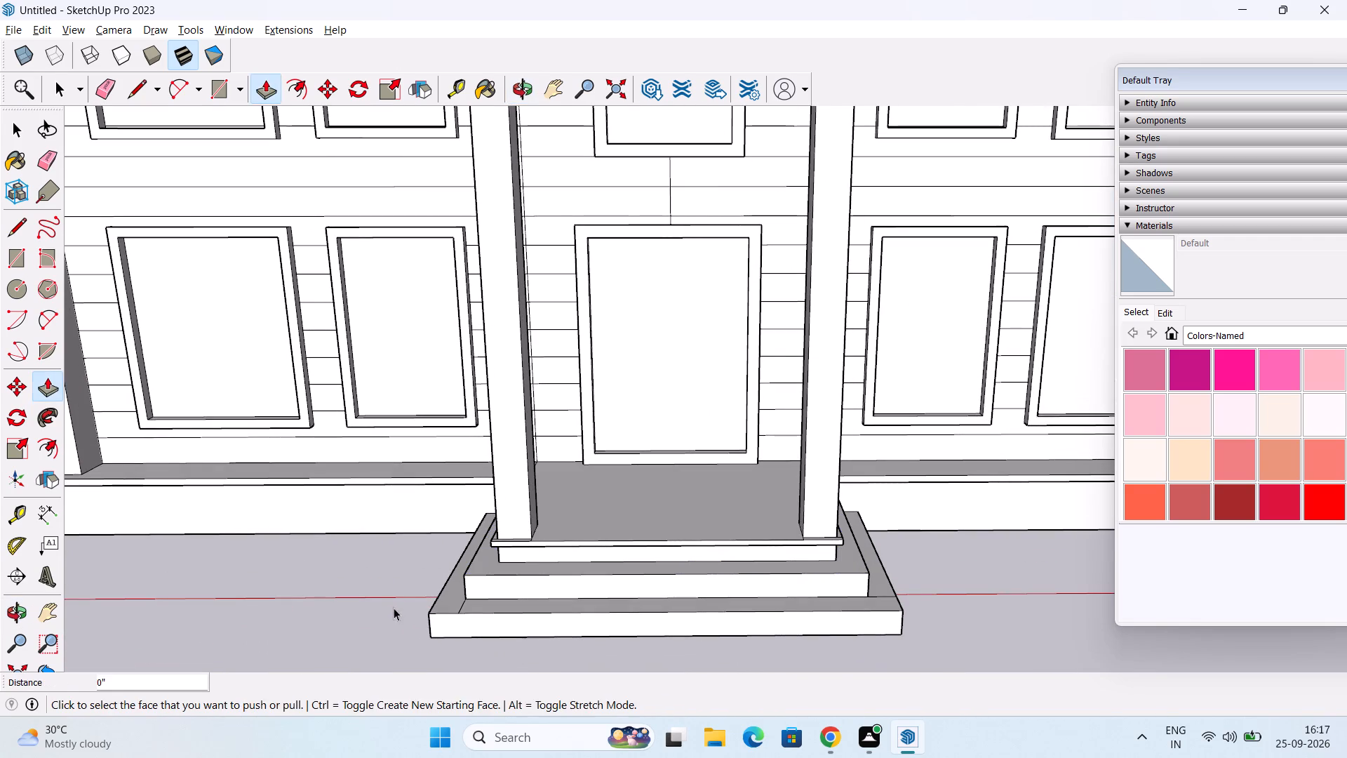
key(e)
click(465, 605)
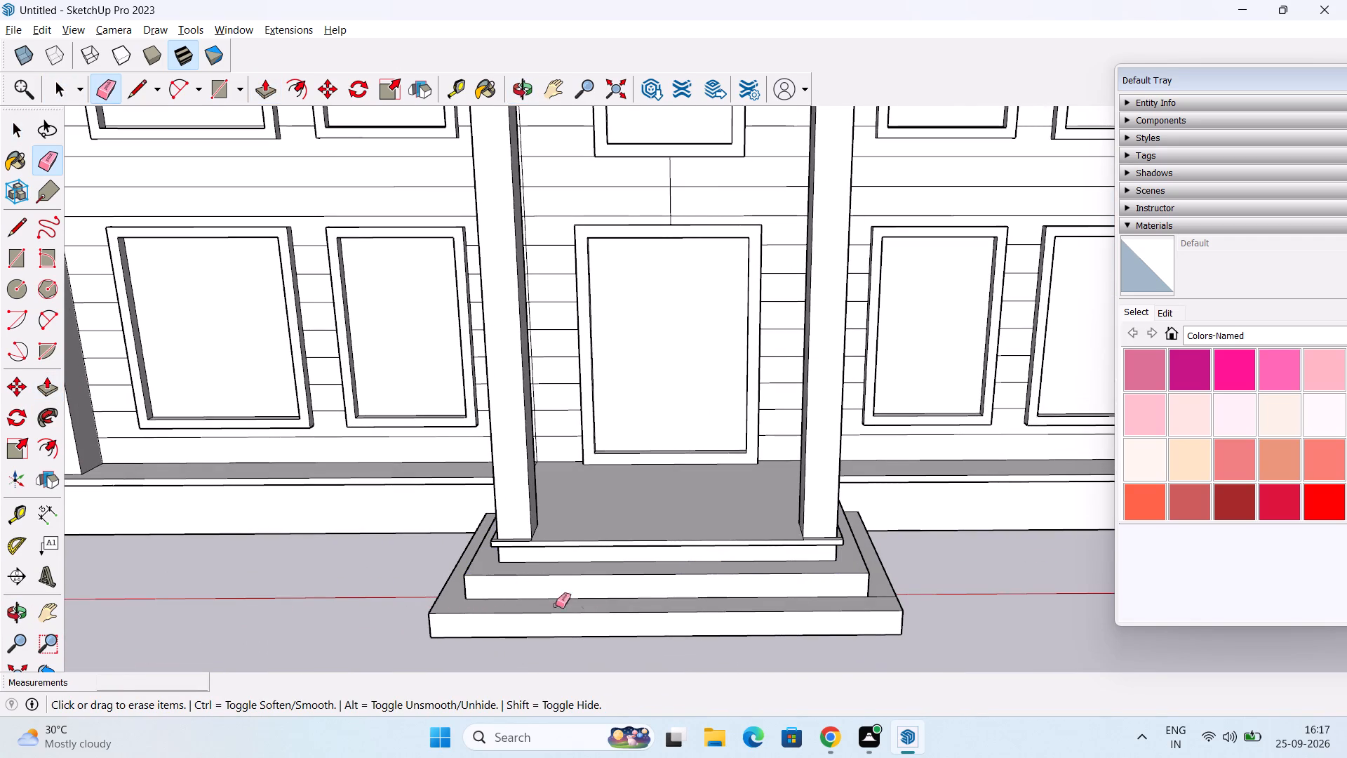
middle_drag(734, 599, 645, 632)
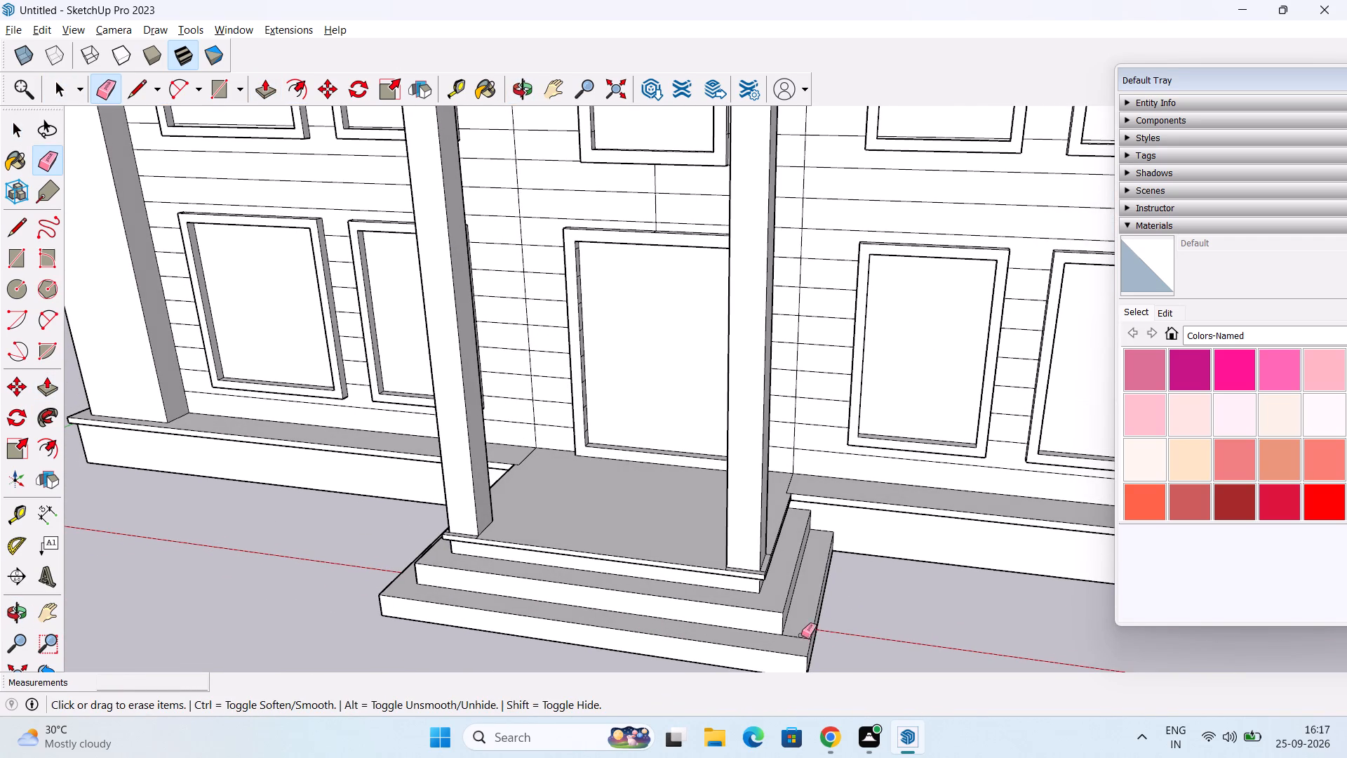
click(800, 638)
Erase the short leftover edges on the landing around the base of the entrance pillar farther from the scale figure.
middle_drag(799, 620, 542, 656)
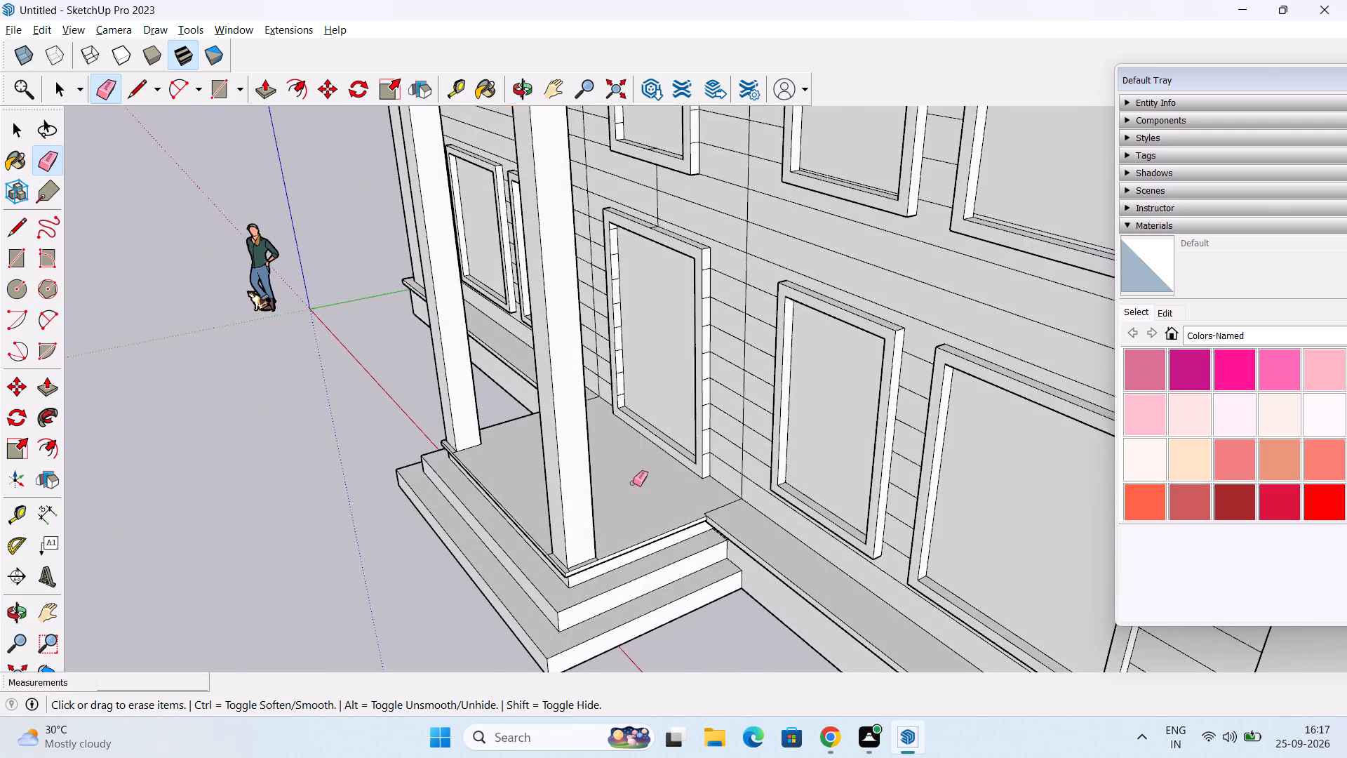
scroll(633, 483, up, 6)
middle_drag(605, 557, 642, 496)
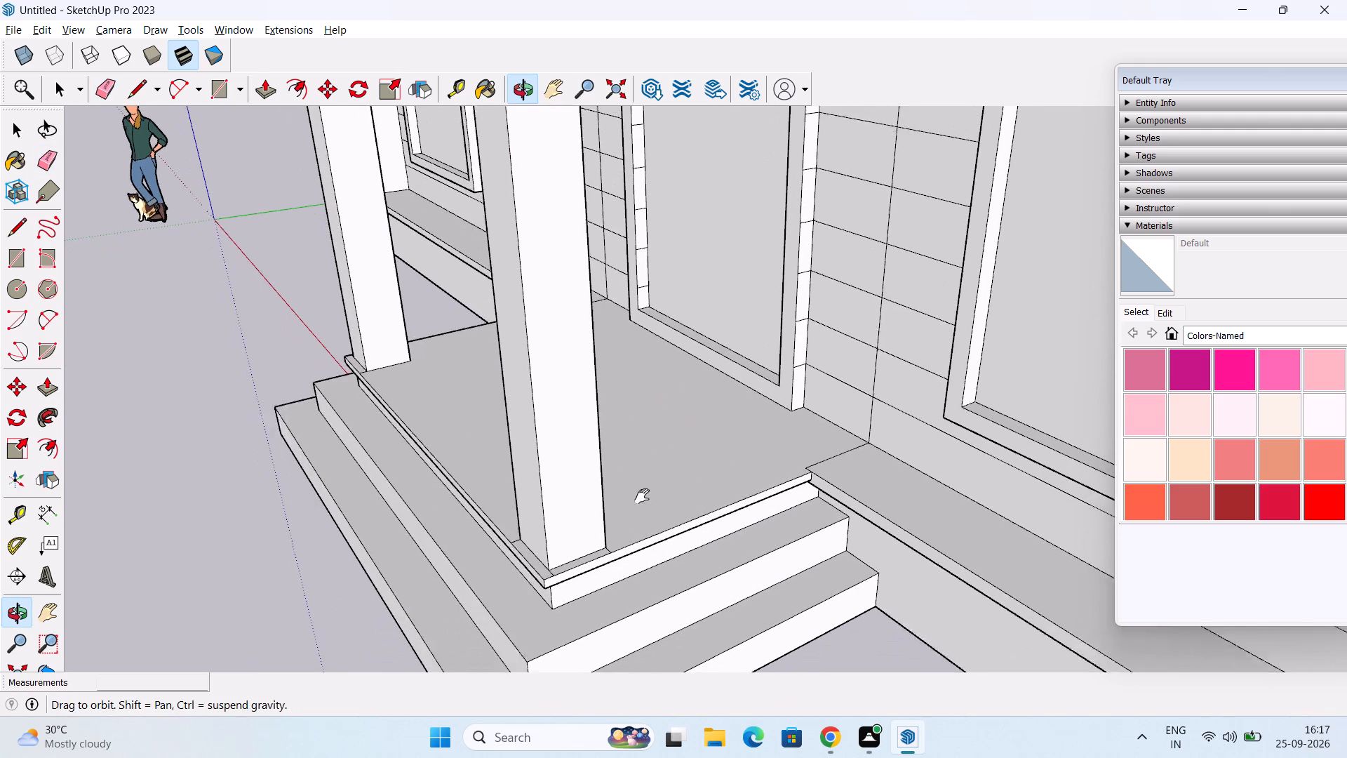
middle_drag(642, 496, 643, 495)
click(526, 522)
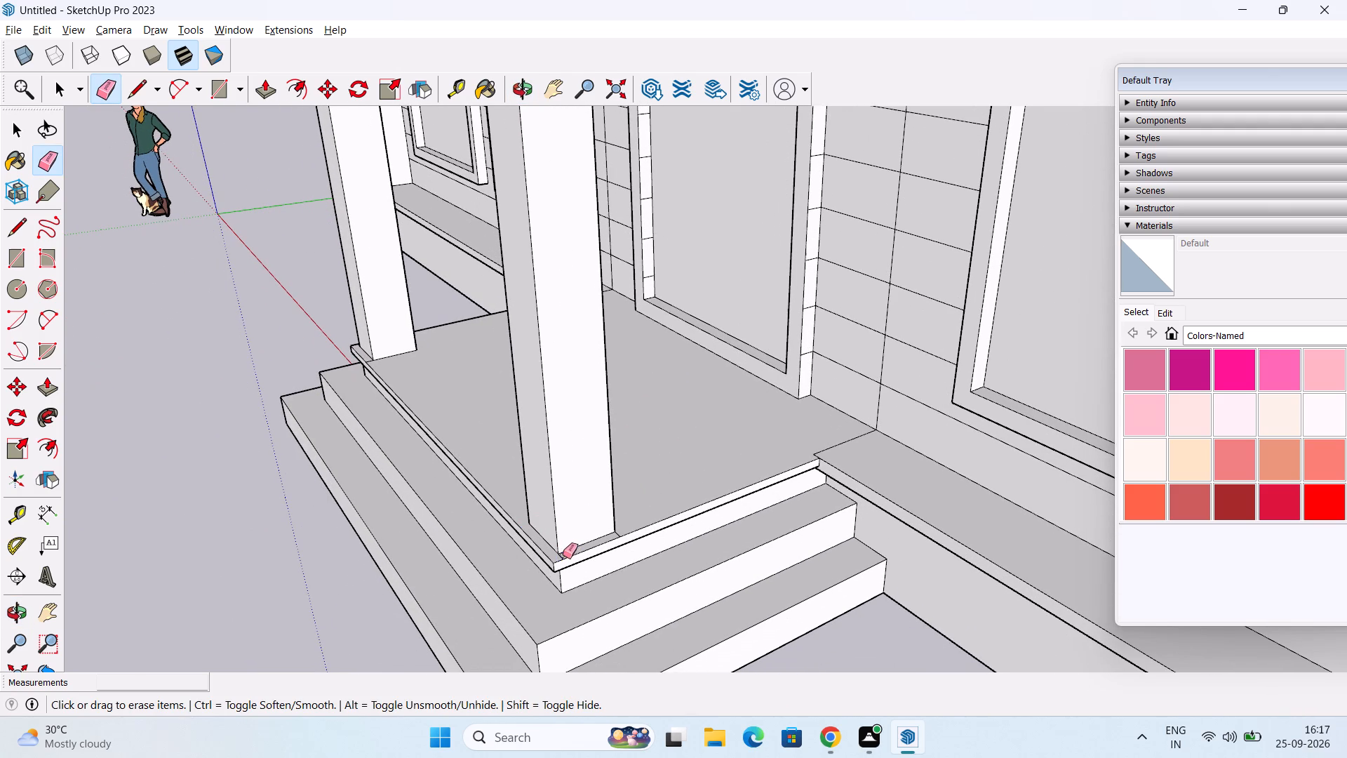
click(563, 555)
key(ctrl+z)
ctrl+scroll(584, 546, up, 4)
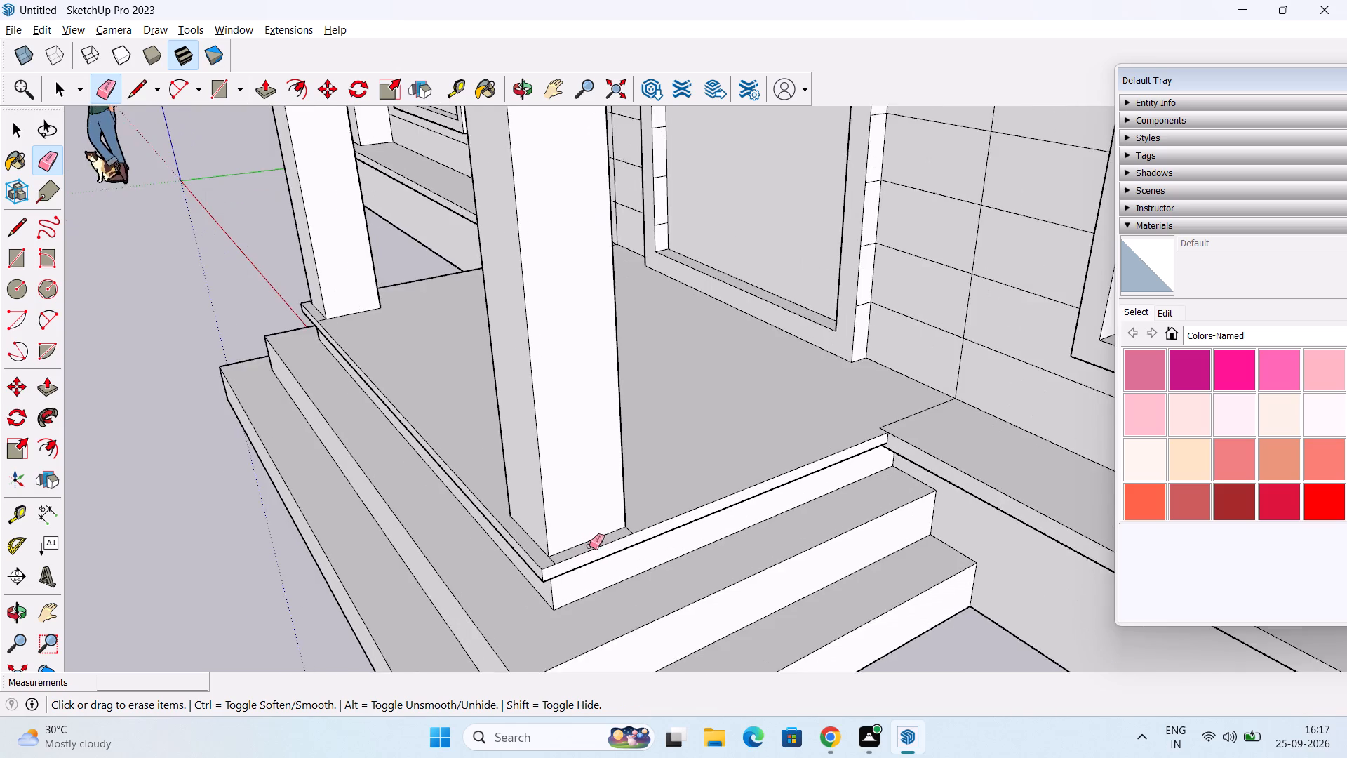
ctrl+scroll(589, 546, up, 3)
click(645, 523)
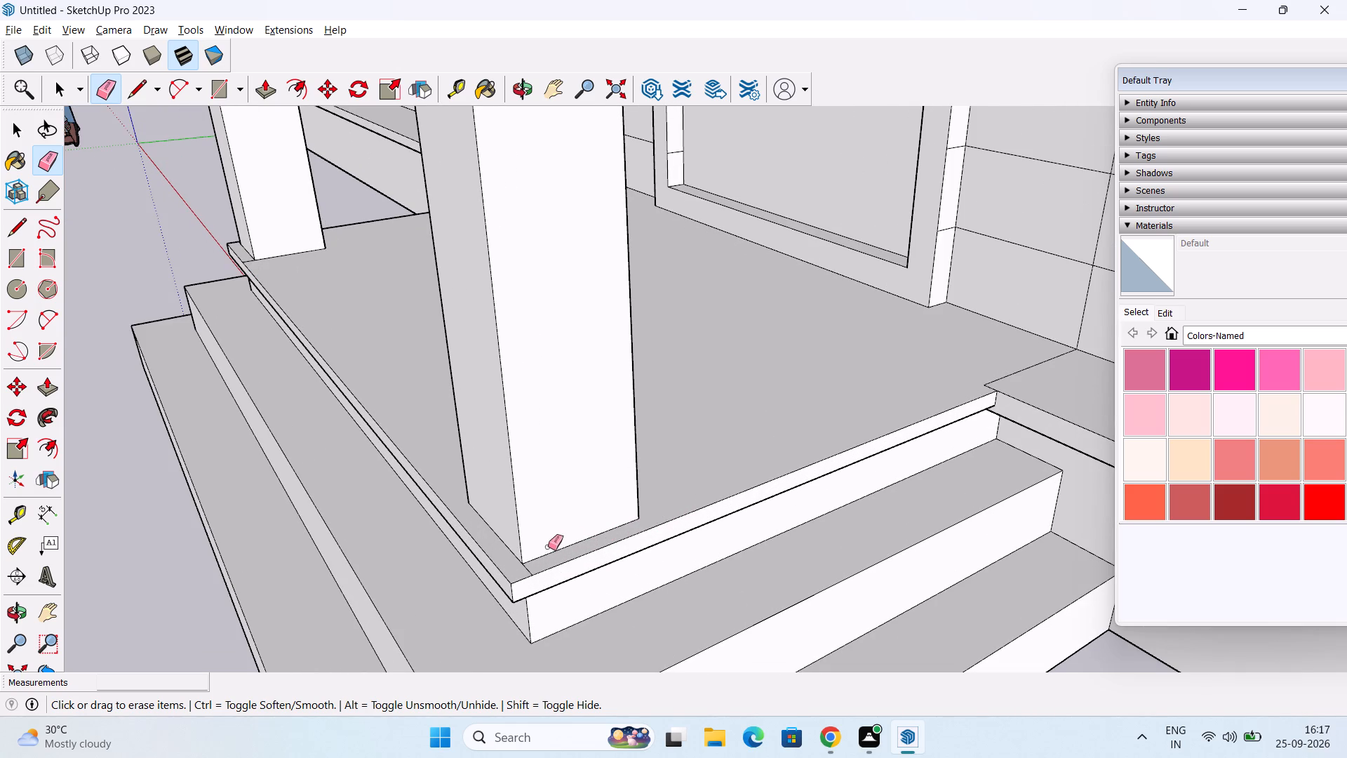
click(530, 568)
Erase the short leftover edges on the landing around the base of the entrance pillar nearer the scale figure.
middle_drag(375, 415, 647, 705)
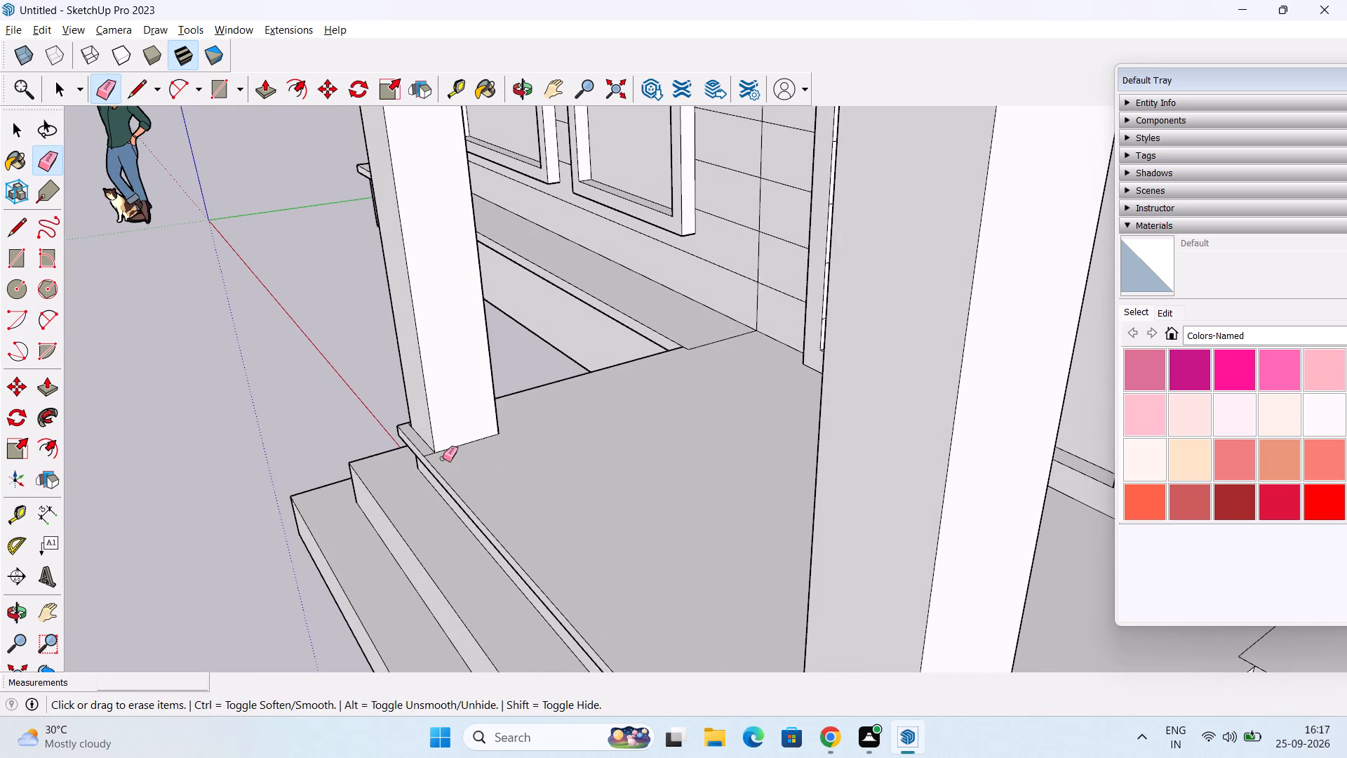
scroll(443, 458, up, 8)
click(424, 456)
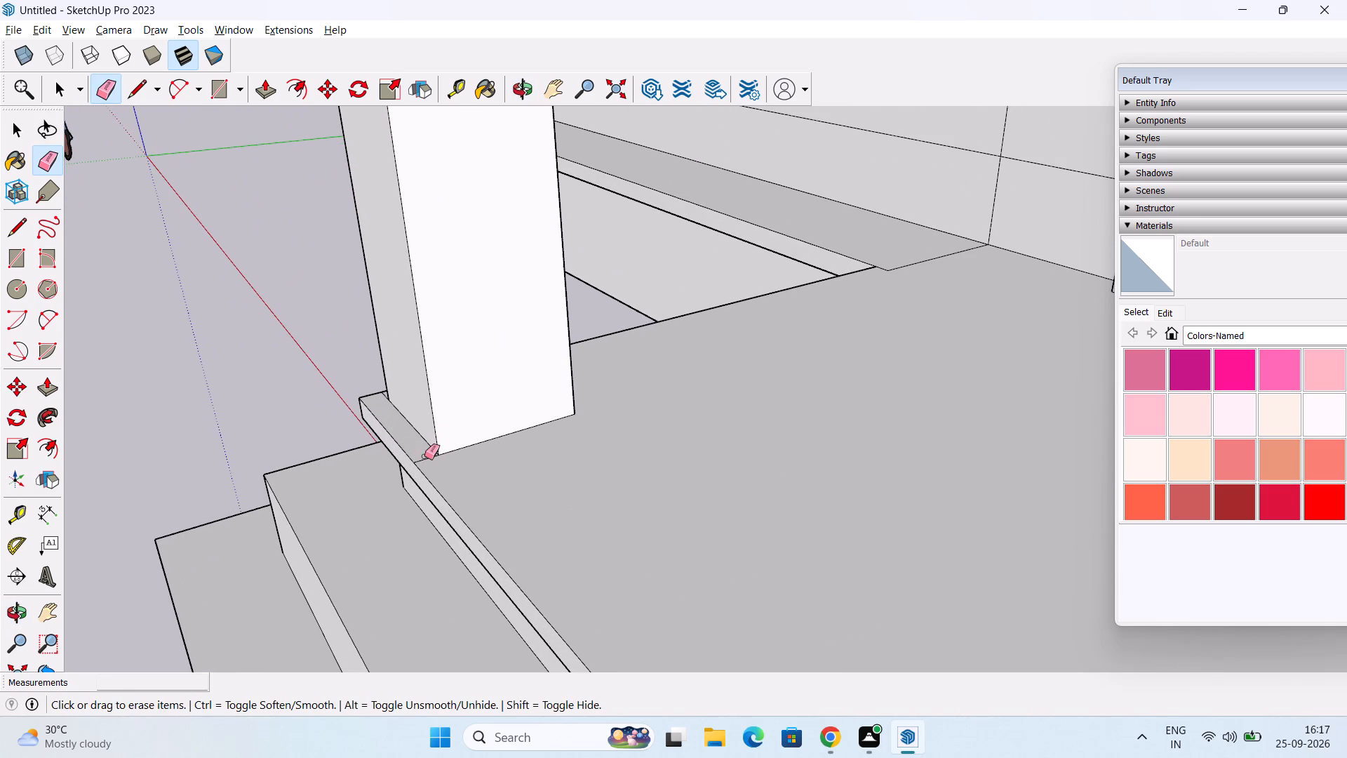
click(424, 458)
middle_drag(425, 446, 879, 566)
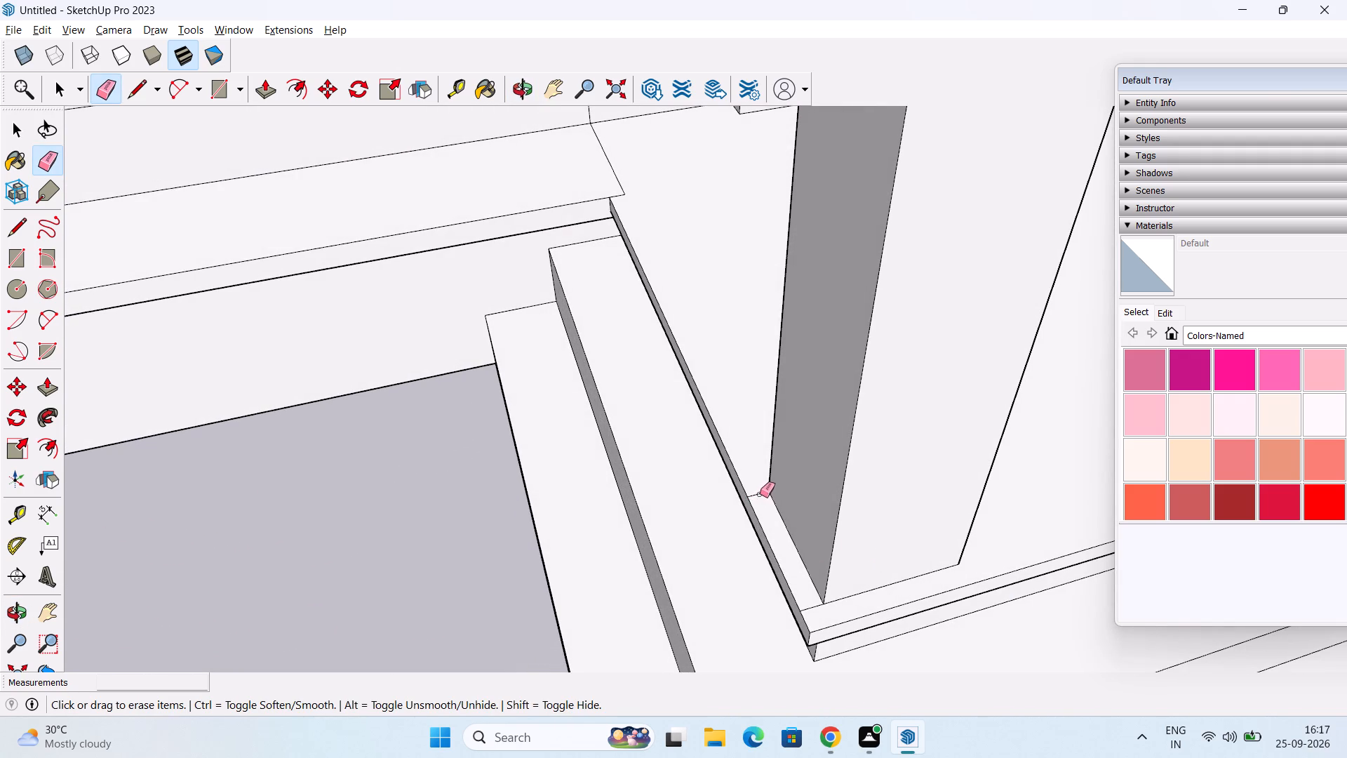
click(760, 494)
click(815, 608)
key(space)
Copy the upper entrance step's top front edge 2" down onto its front face.
scroll(979, 626, down, 8)
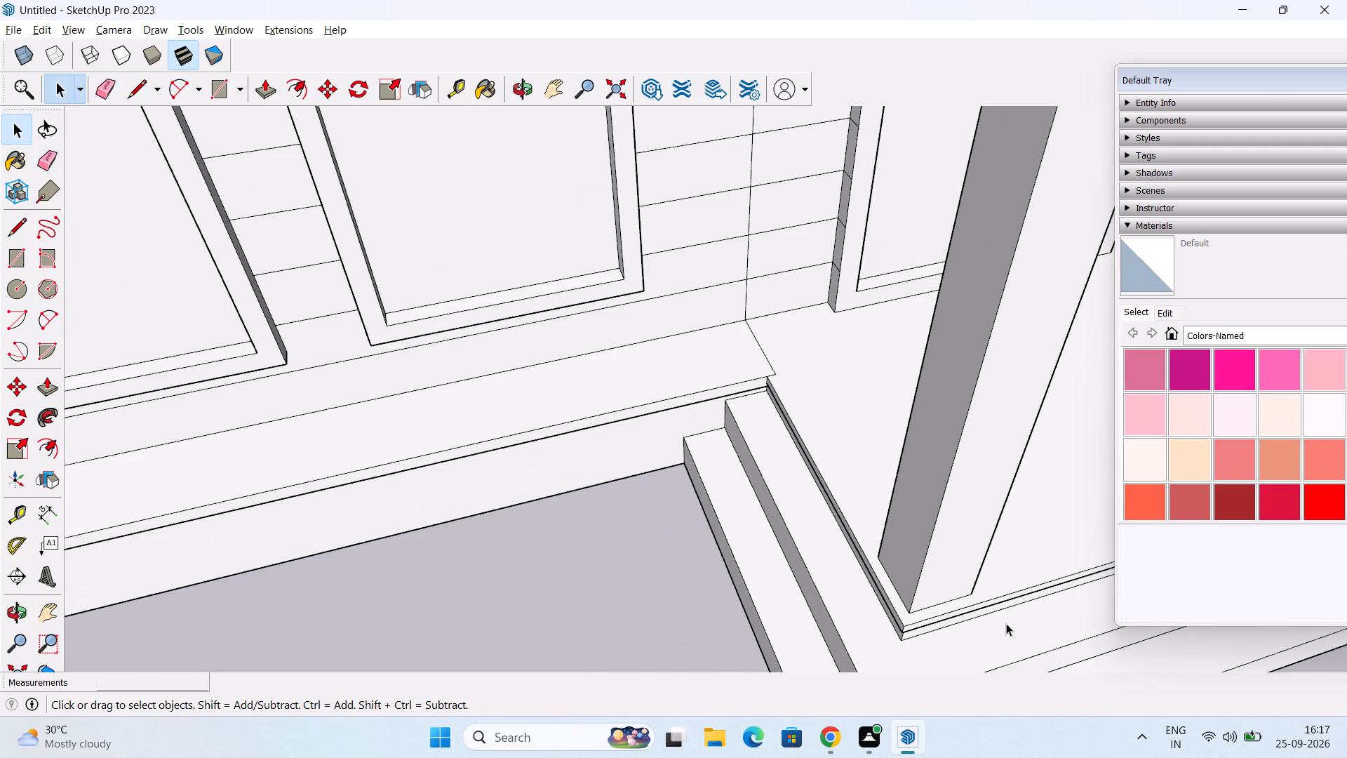
middle_drag(1007, 623, 748, 411)
middle_drag(770, 496, 634, 295)
scroll(669, 312, down, 4)
shift+middle_drag(677, 316, 519, 417)
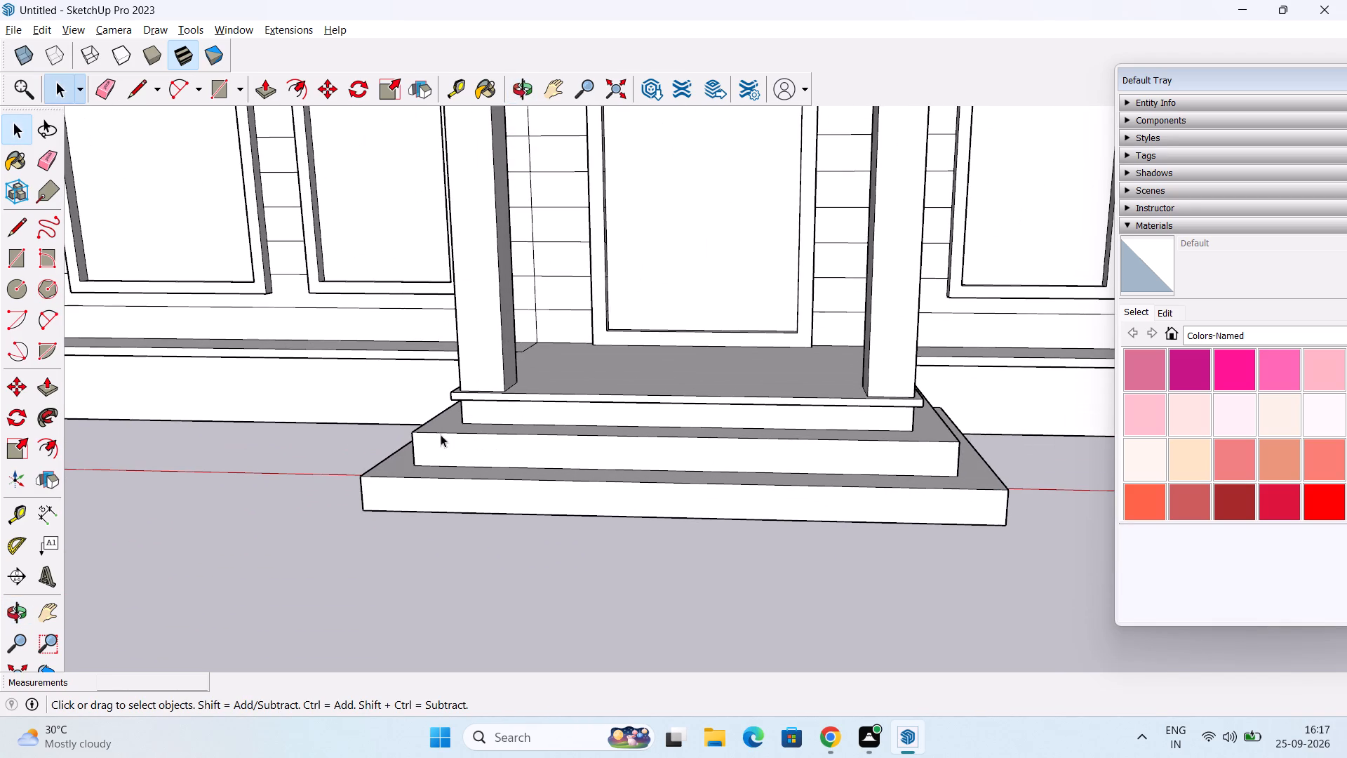
click(427, 432)
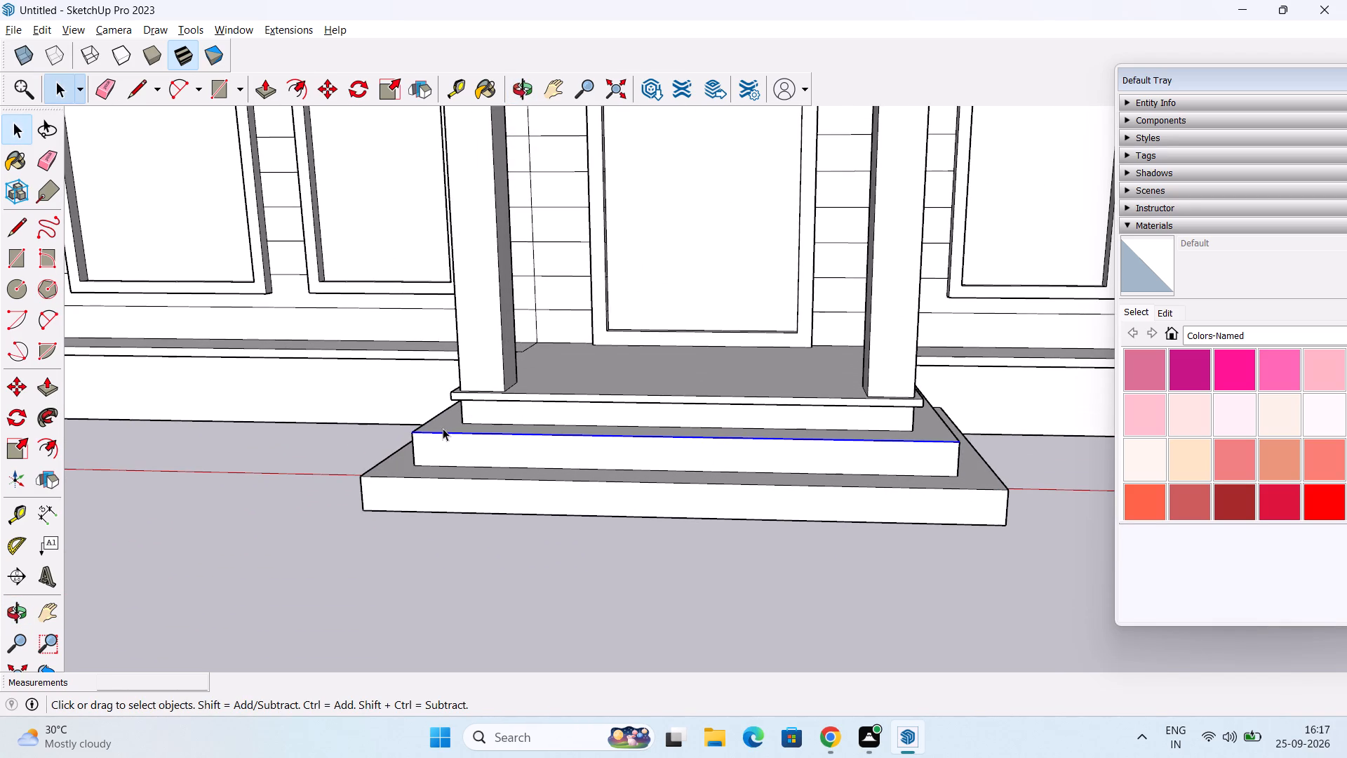
key(m)
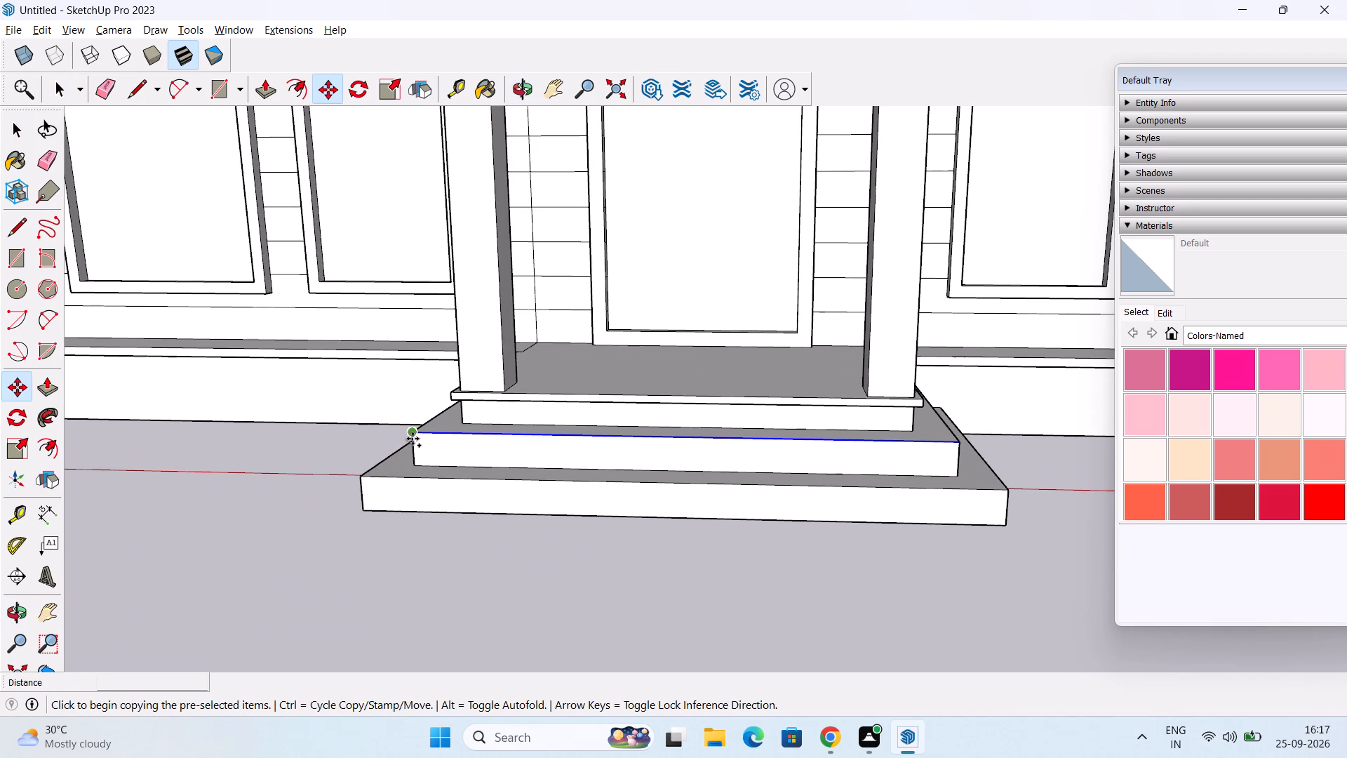
click(413, 439)
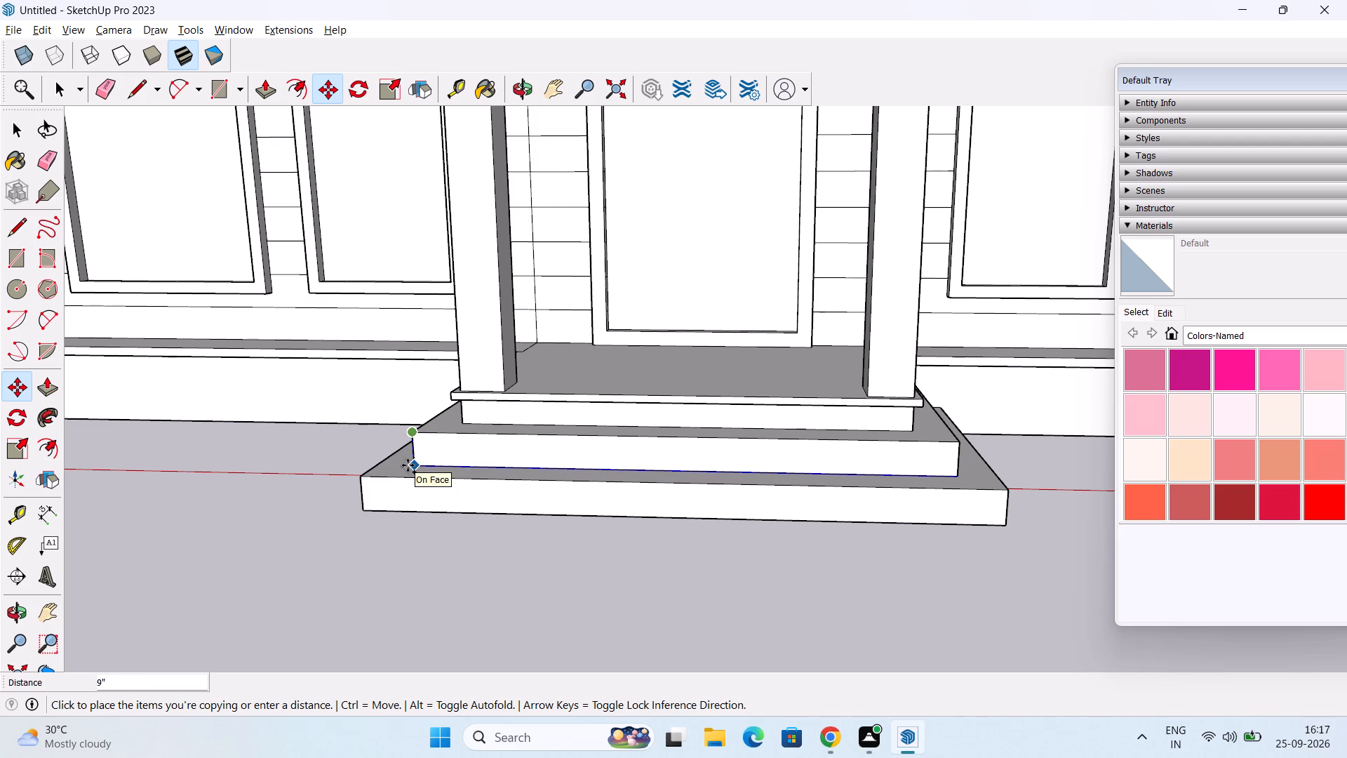
text(2")
key(Return)
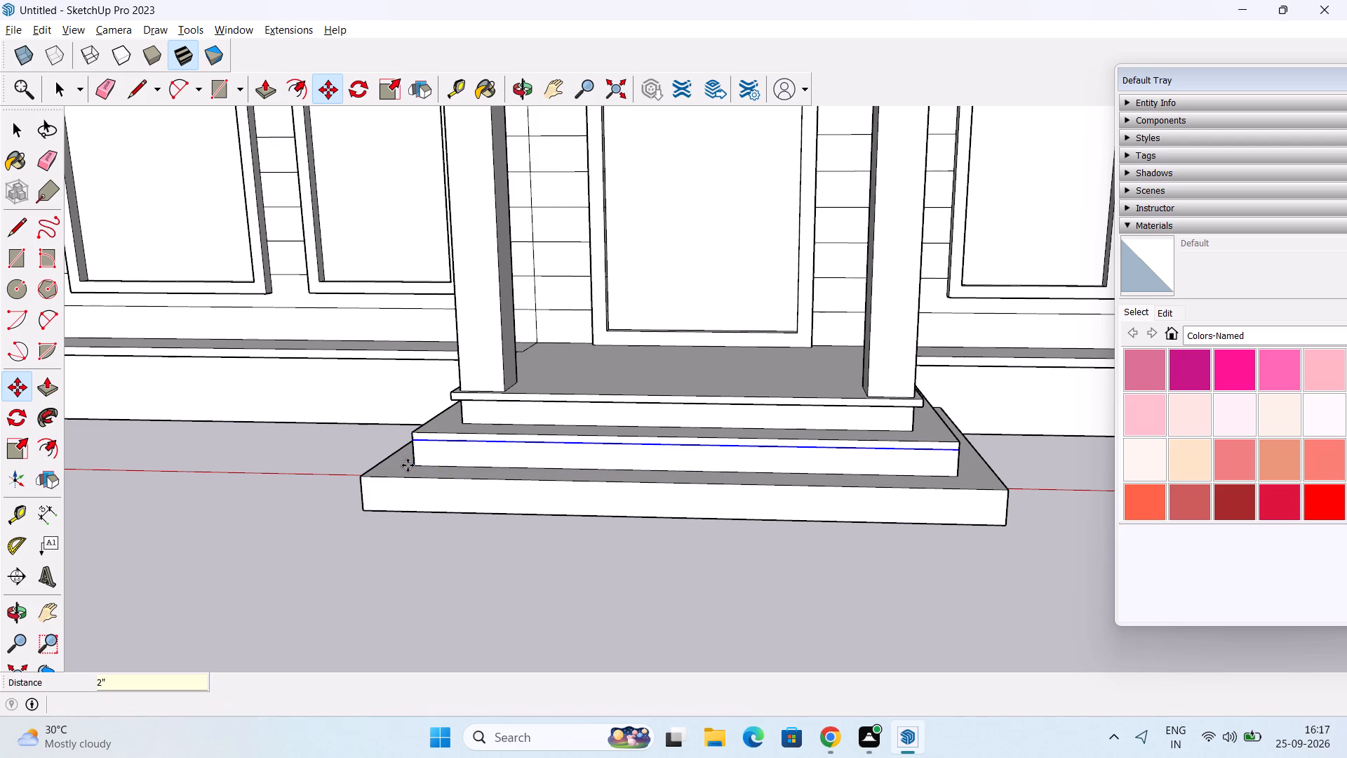
key(space)
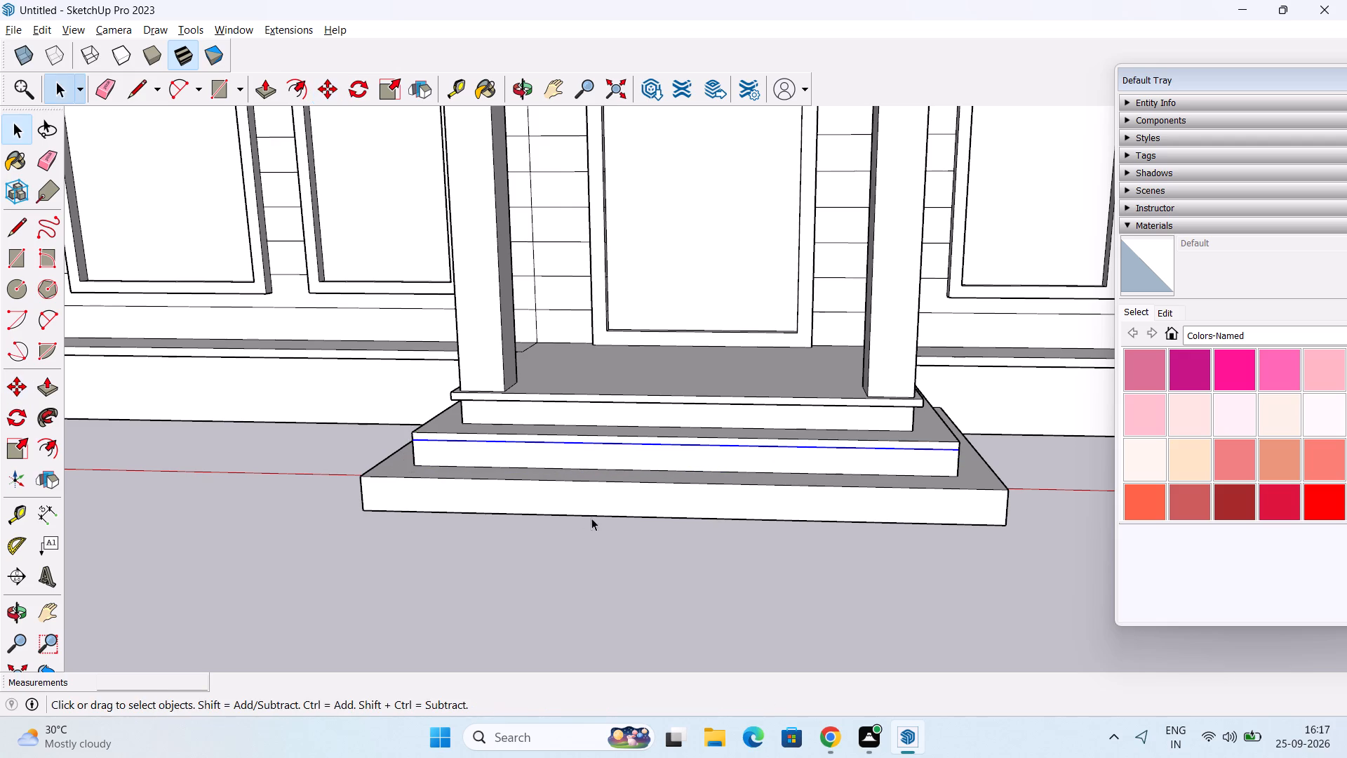
Draw lines across both side faces of the upper entrance step, continuing from the ends of the copied front edge.
middle_drag(595, 515, 315, 527)
key(l)
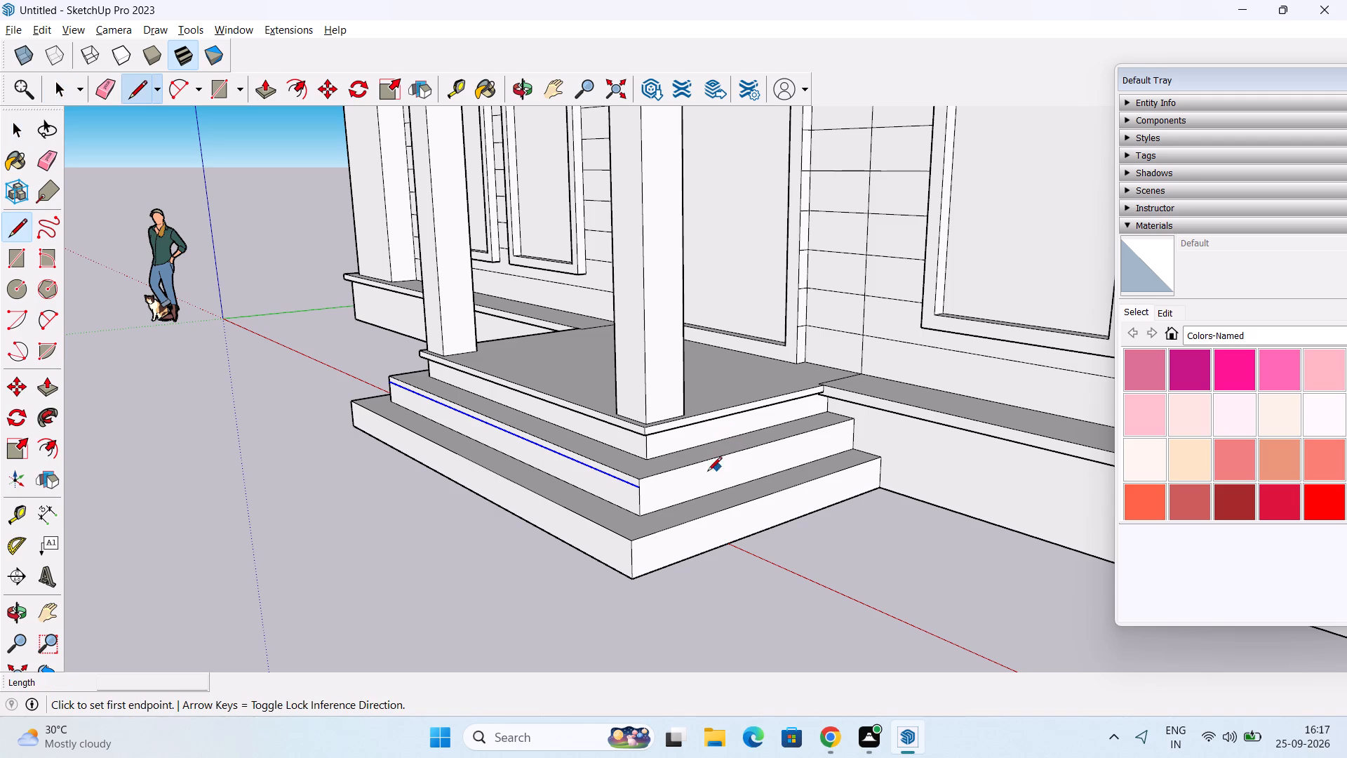
scroll(697, 477, up, 1)
click(633, 493)
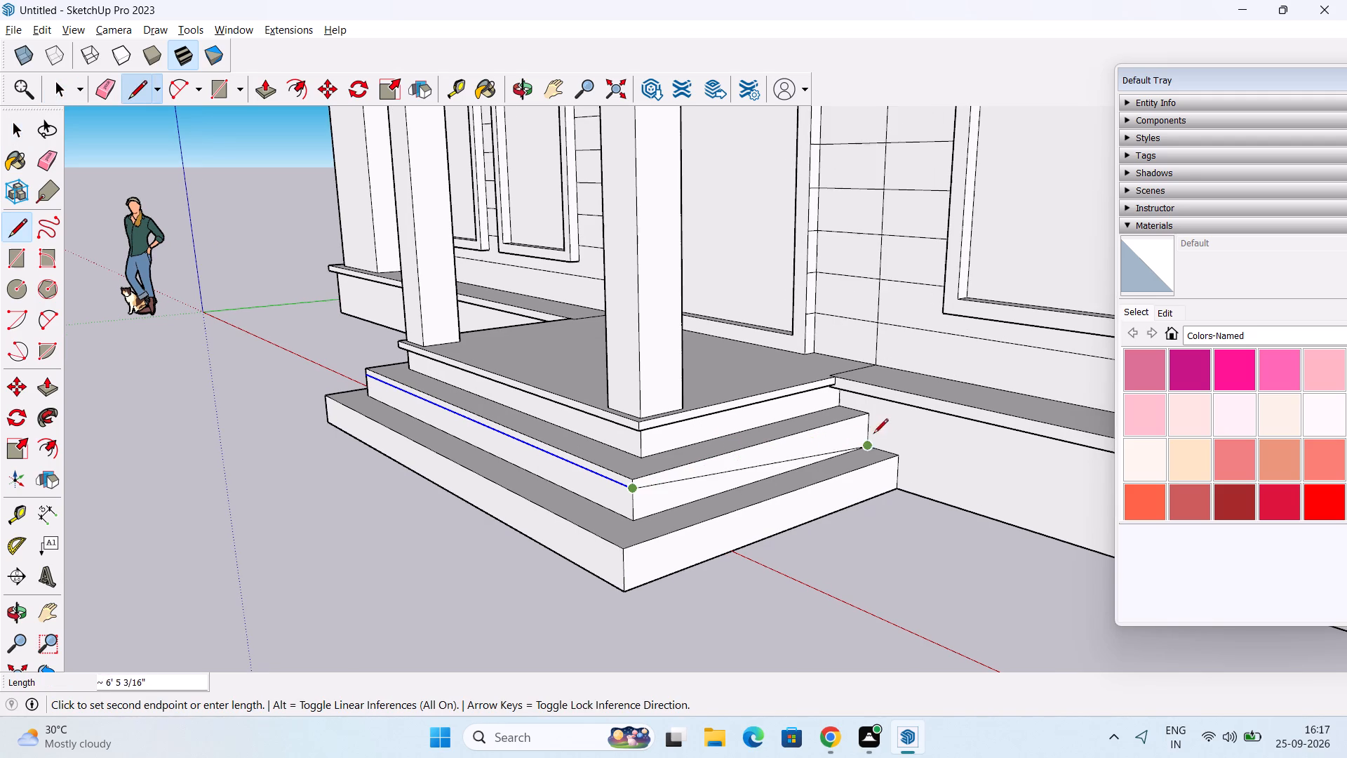
click(872, 425)
scroll(563, 488, down, 1)
middle_drag(505, 444, 653, 406)
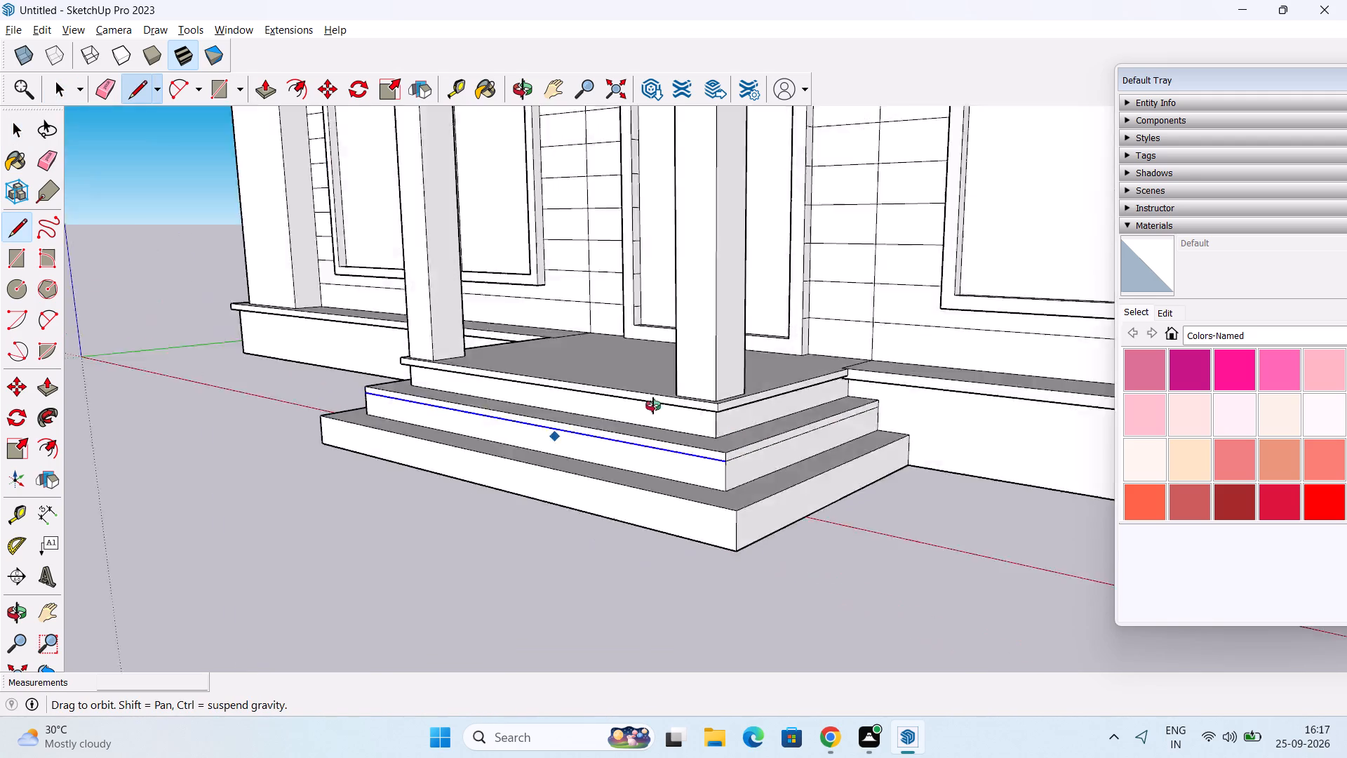
middle_drag(653, 406, 1296, 492)
middle_drag(976, 491, 839, 432)
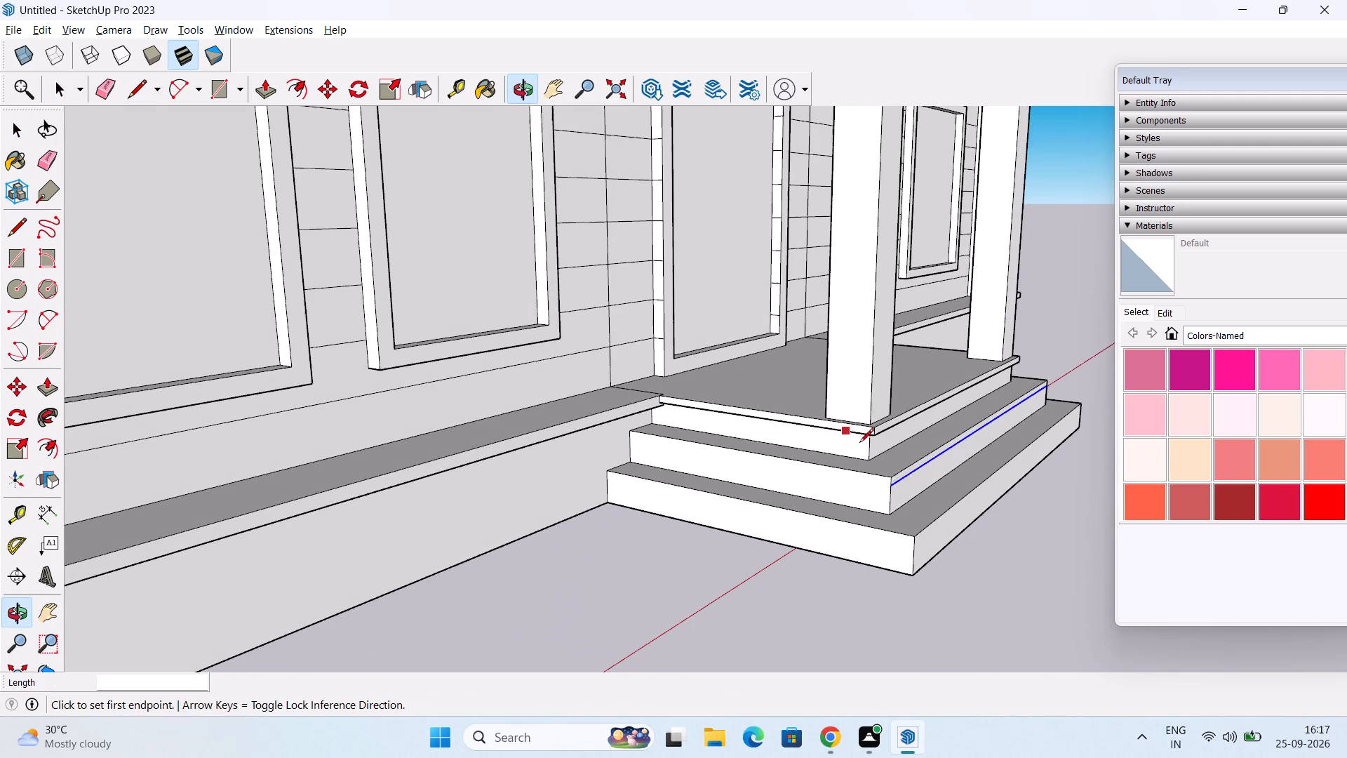
click(895, 488)
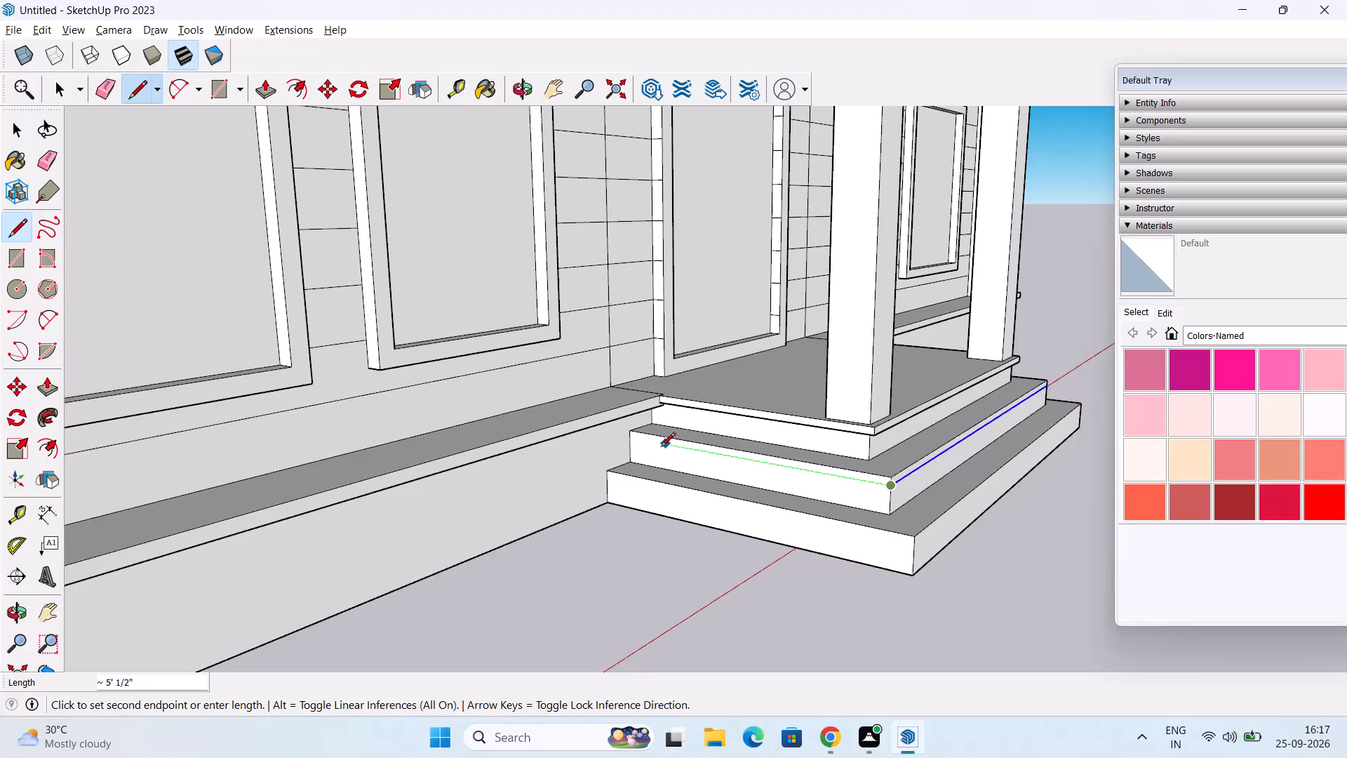
click(634, 446)
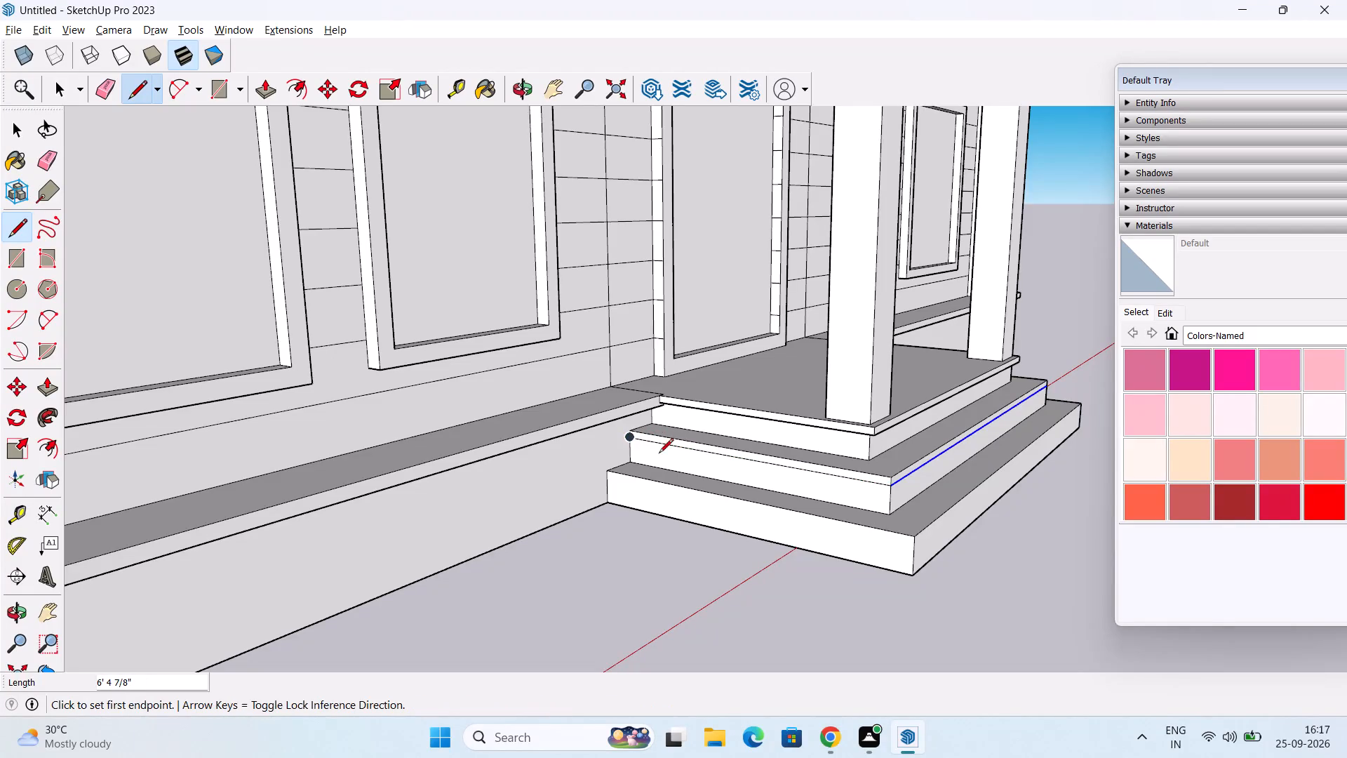
key(space)
Push/Pull the upper entrance step's top strip out 2" on both side faces and on the front face.
key(p)
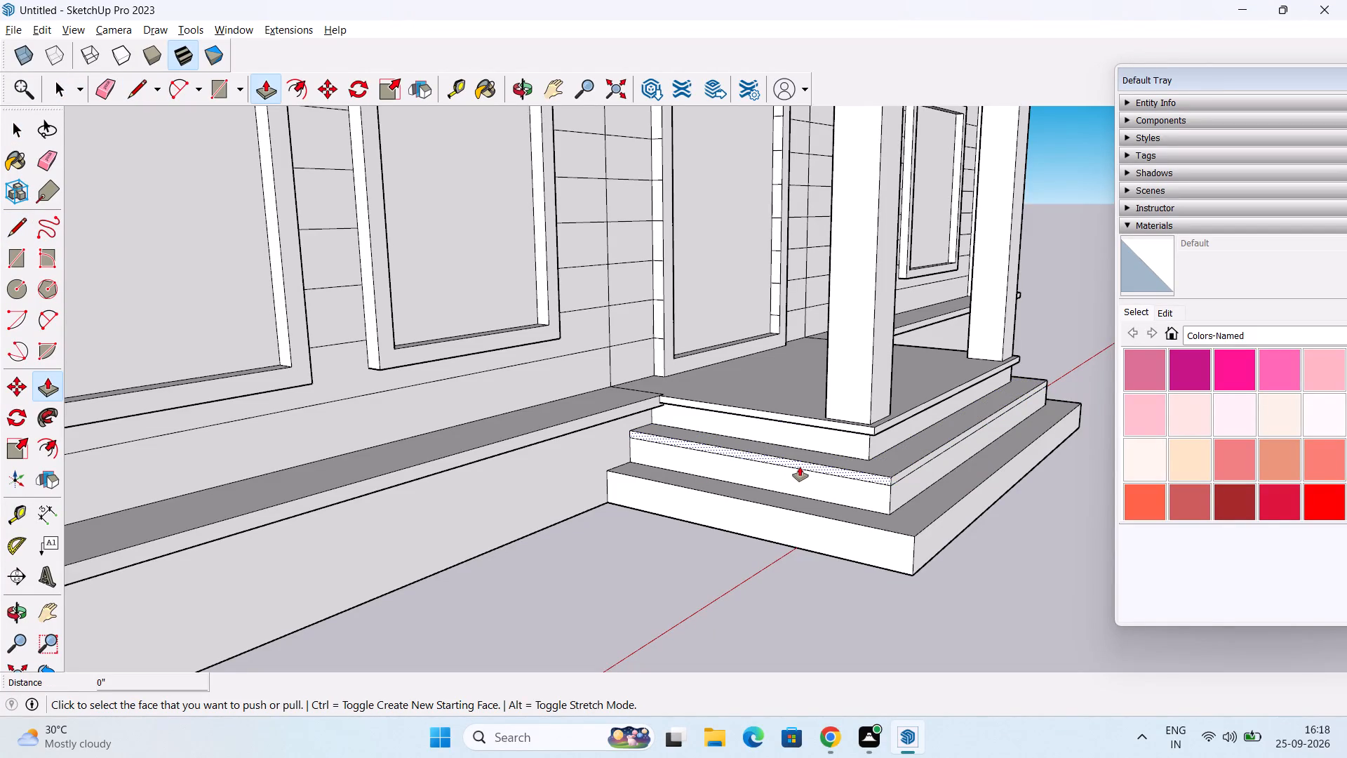
click(800, 467)
text(2")
key(Return)
middle_drag(795, 476, 796, 474)
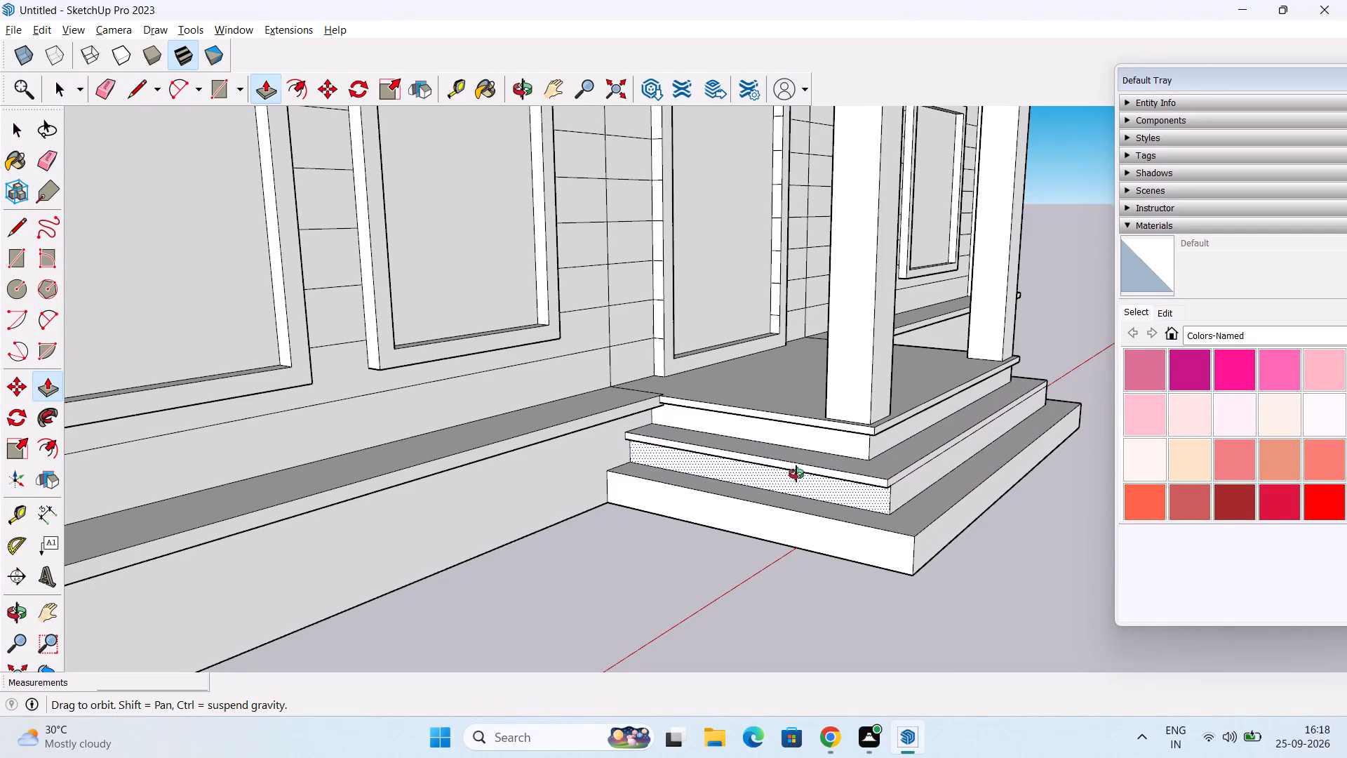
middle_drag(796, 474, 670, 301)
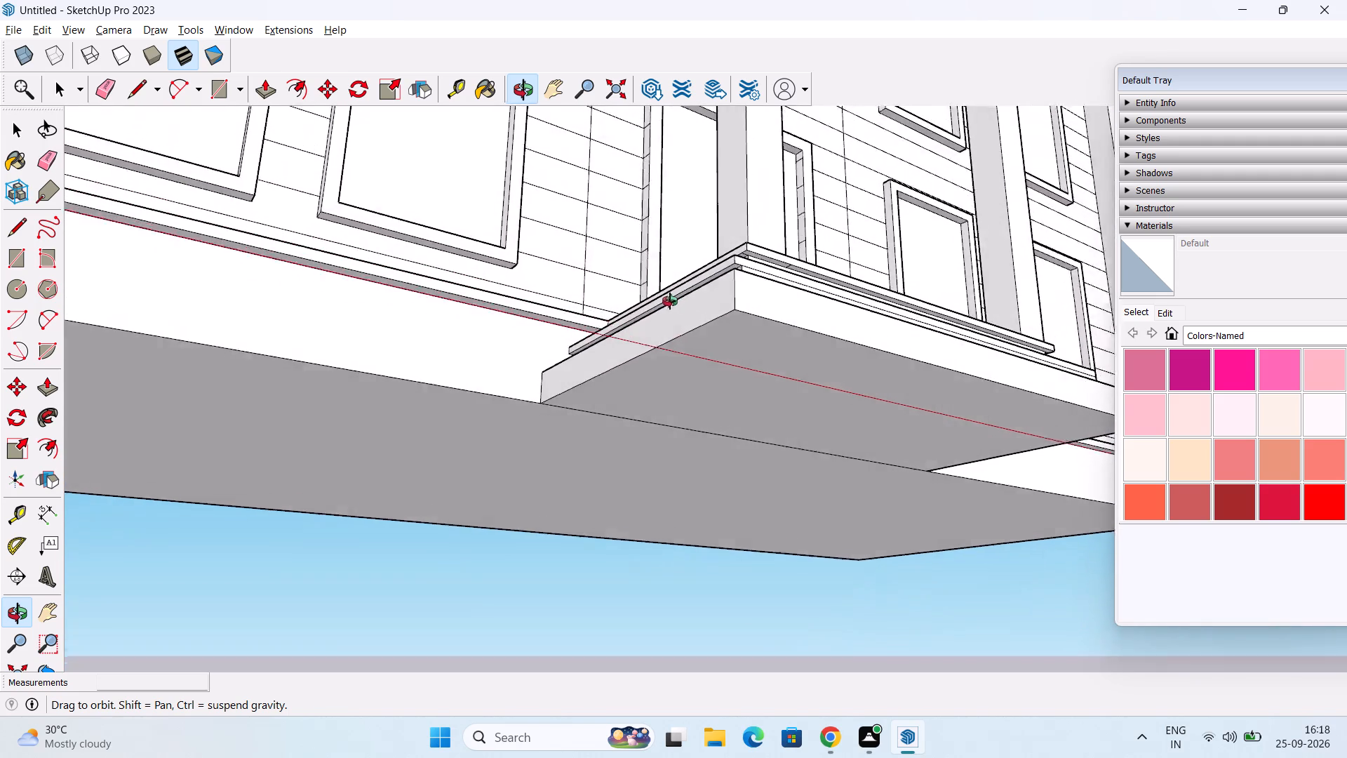
middle_drag(670, 301, 364, 452)
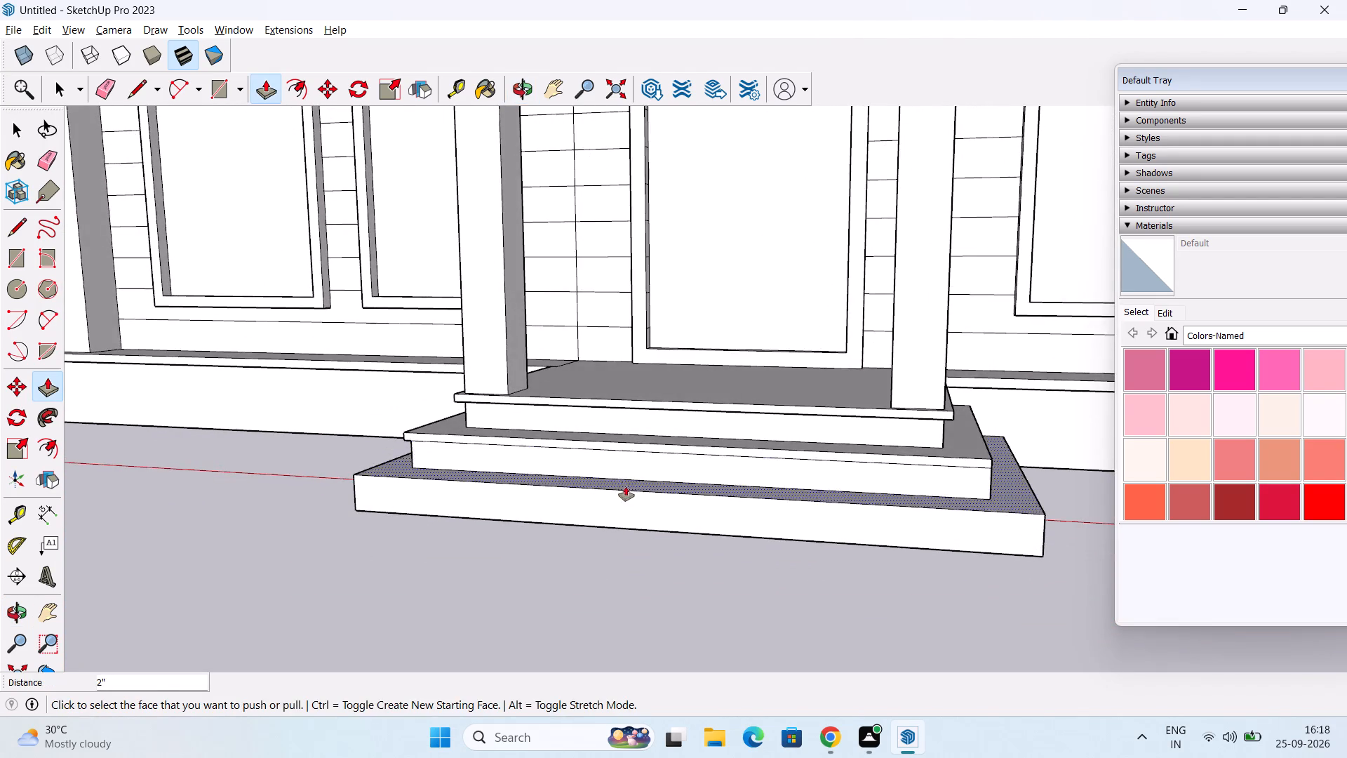
middle_drag(626, 486, 408, 516)
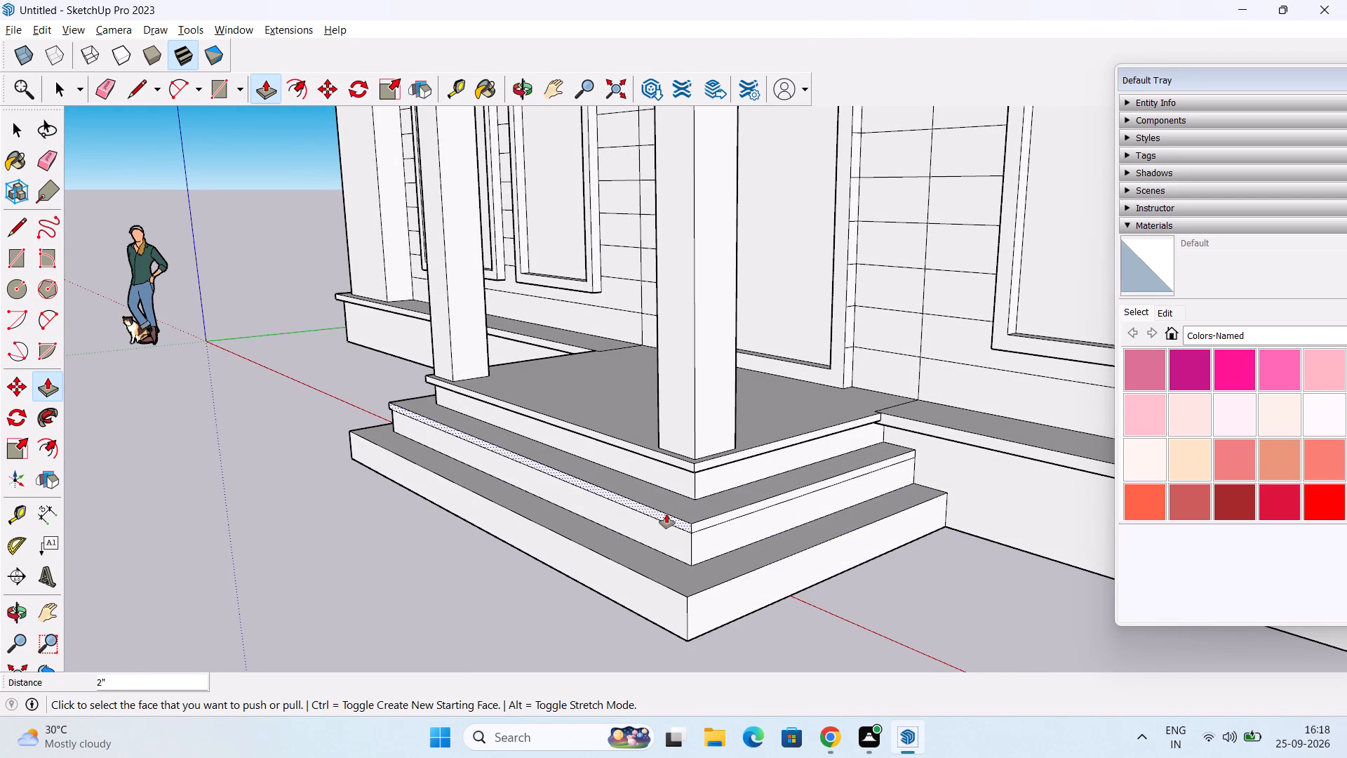
double_click(666, 514)
double_click(724, 517)
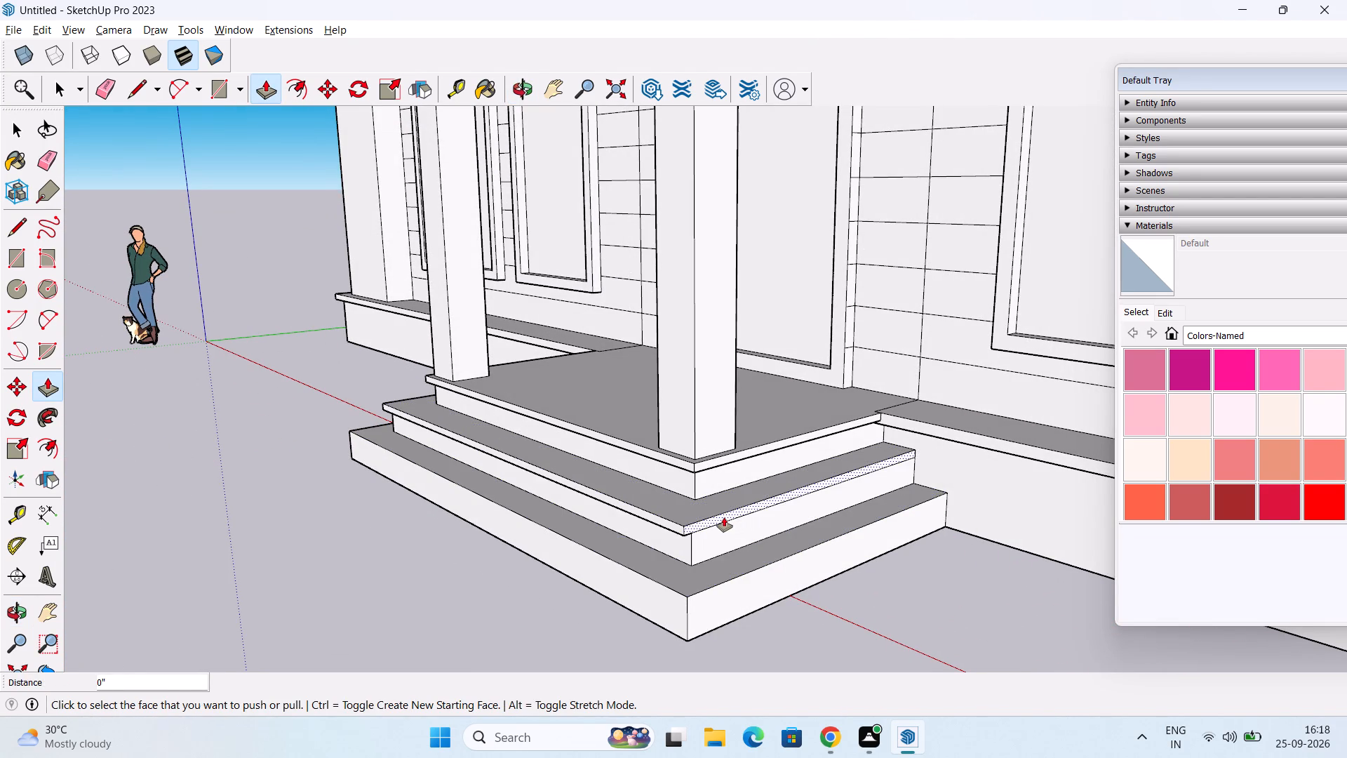
key(v)
key(space)
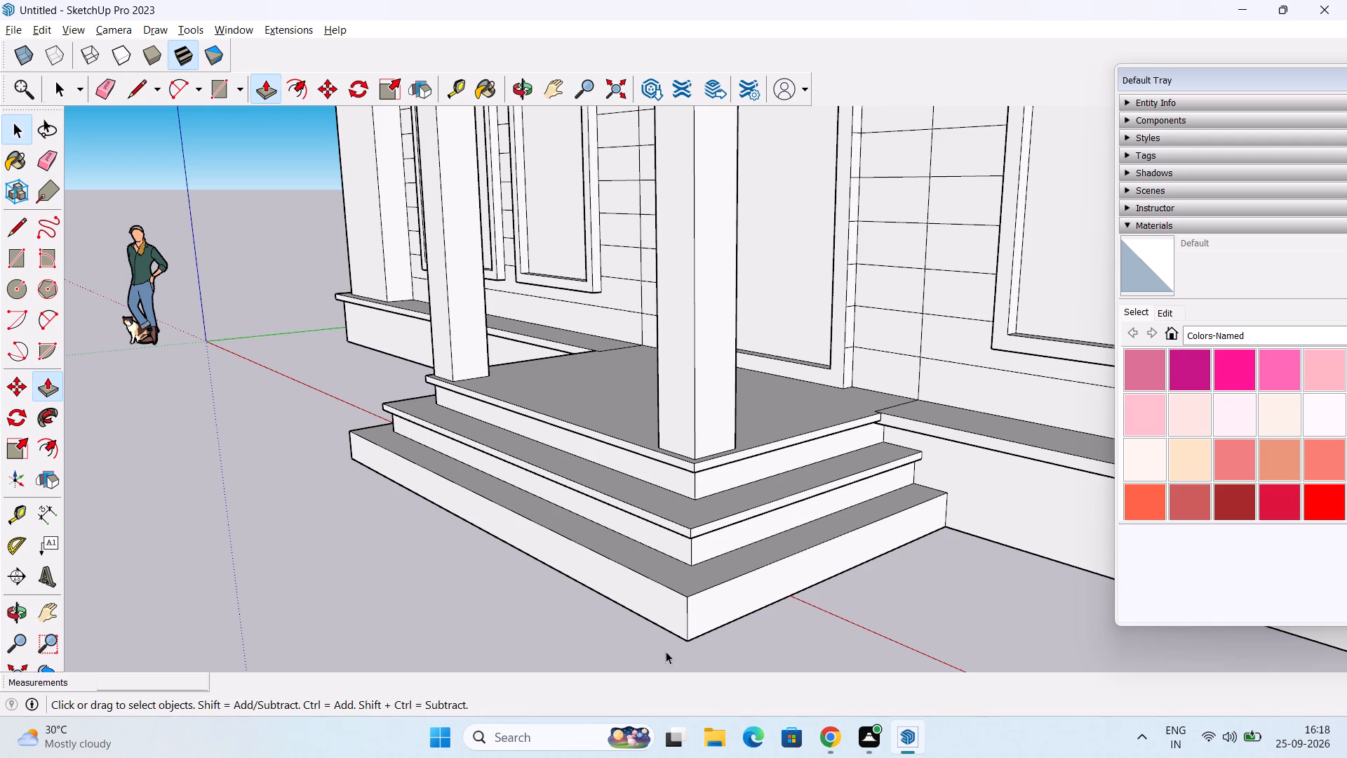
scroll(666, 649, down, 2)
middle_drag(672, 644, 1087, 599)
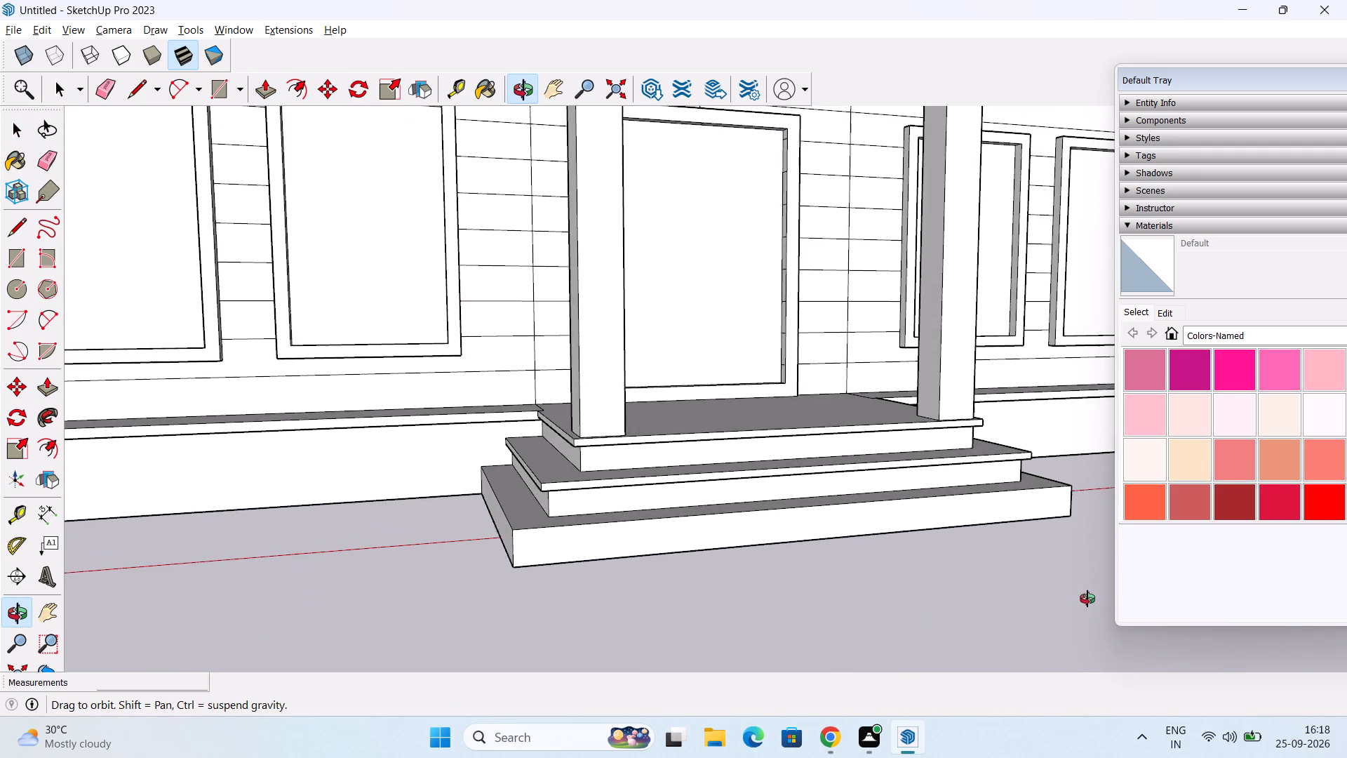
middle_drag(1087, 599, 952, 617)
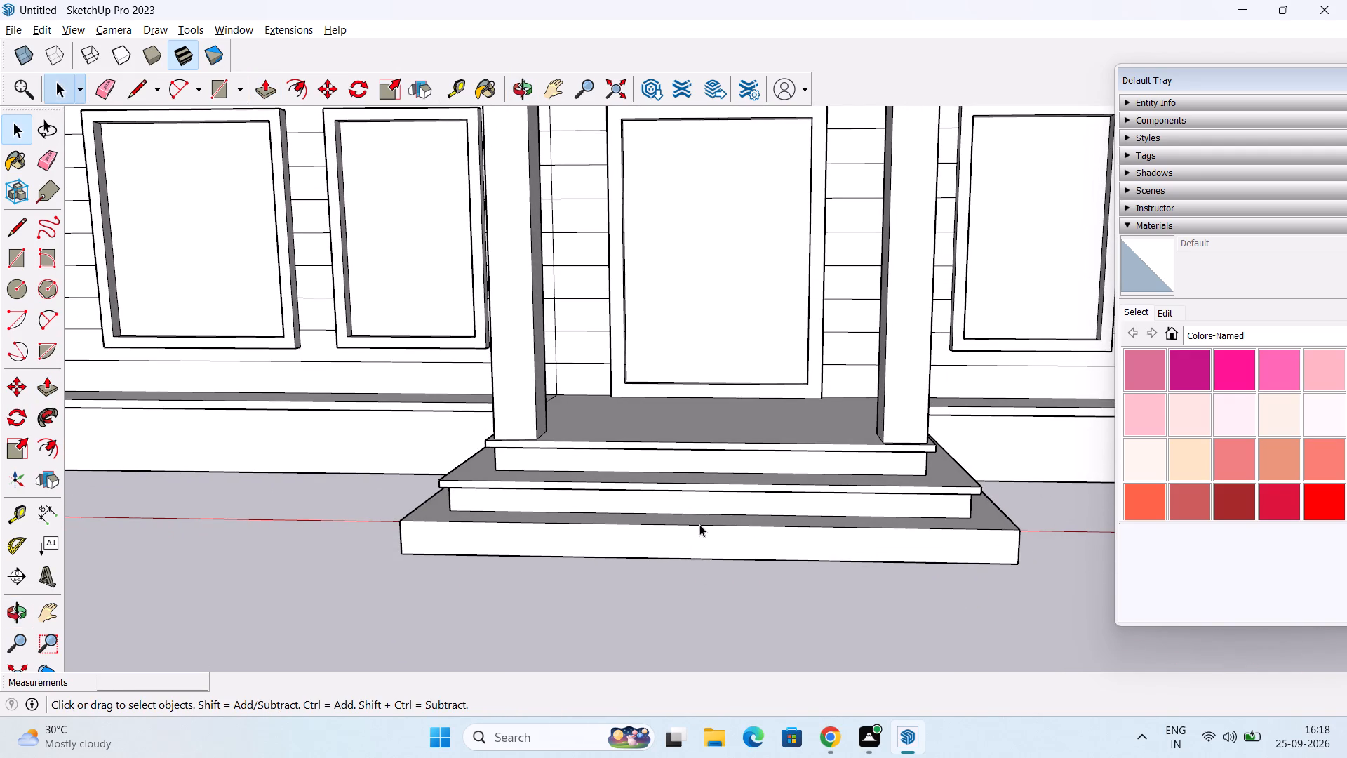
Copy the lower entrance step's top front edge 2" down onto its front face.
click(700, 525)
key(m)
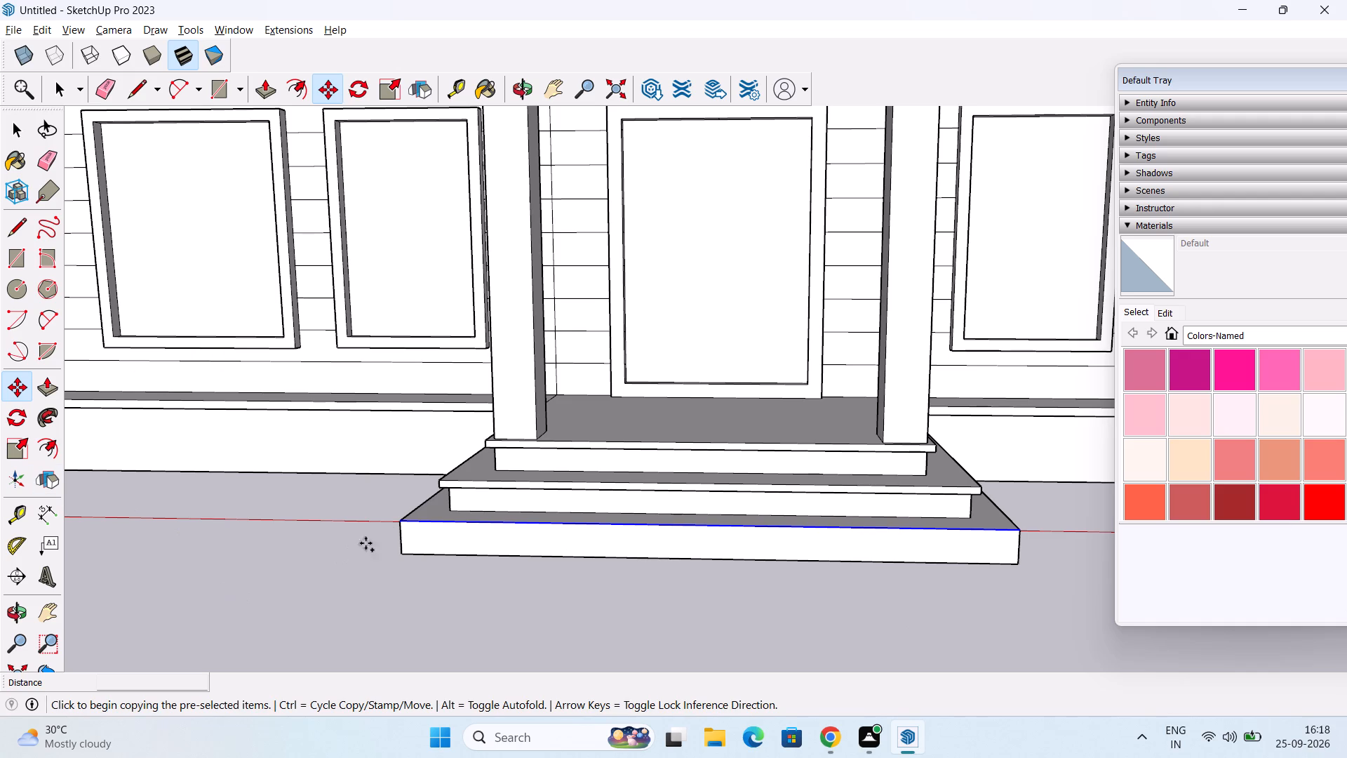
click(401, 519)
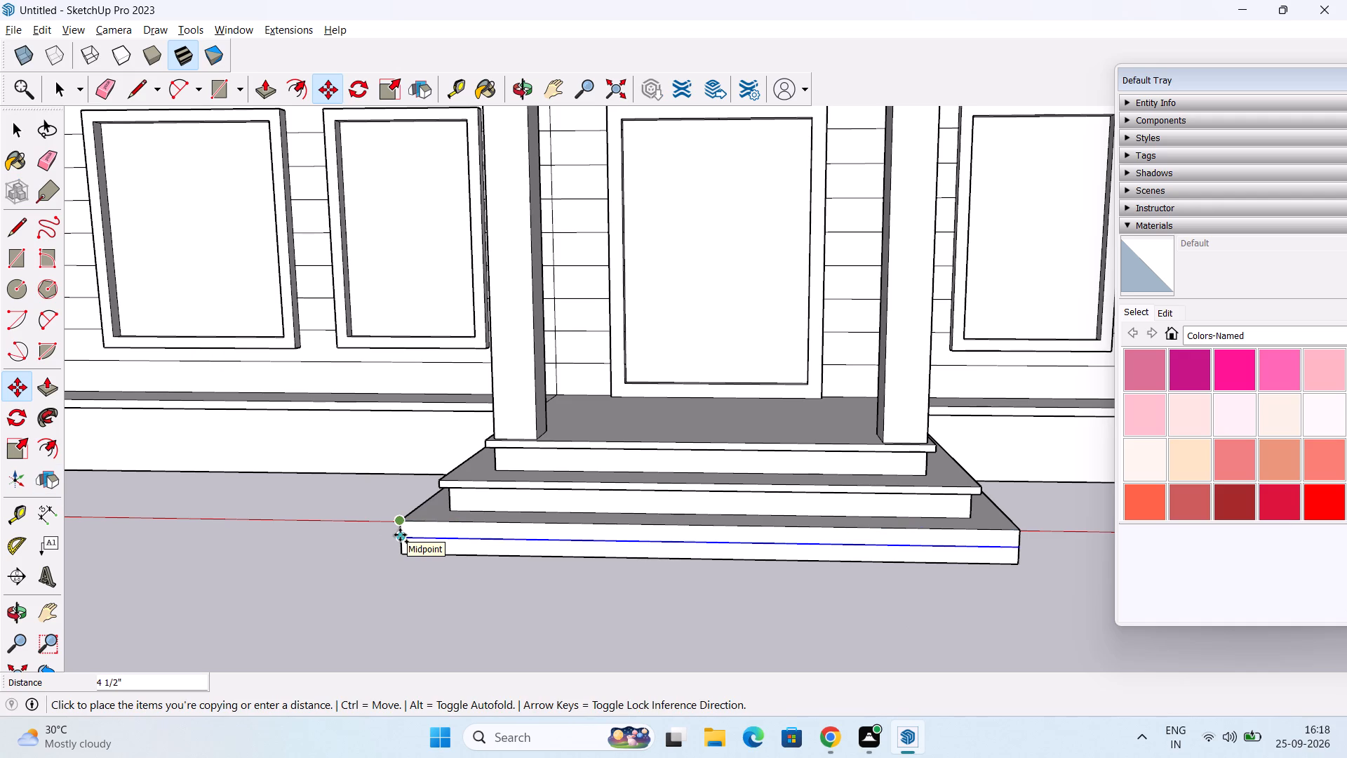
text(2")
key(Return)
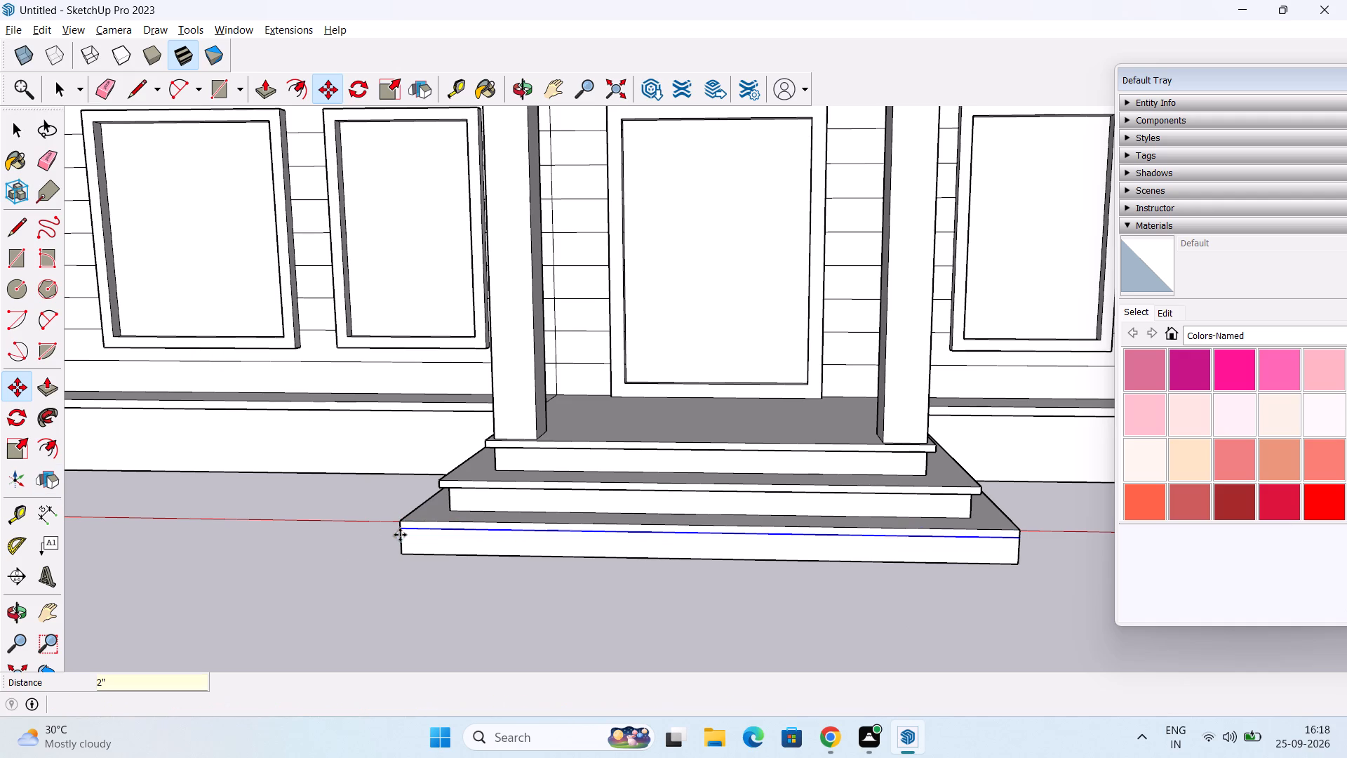
key(space)
Draw lines across both side faces of the lower entrance step, continuing from the ends of the copied front edge.
middle_drag(498, 587, 79, 541)
middle_drag(223, 505, 290, 460)
scroll(291, 460, down, 1)
scroll(535, 468, up, 2)
key(l)
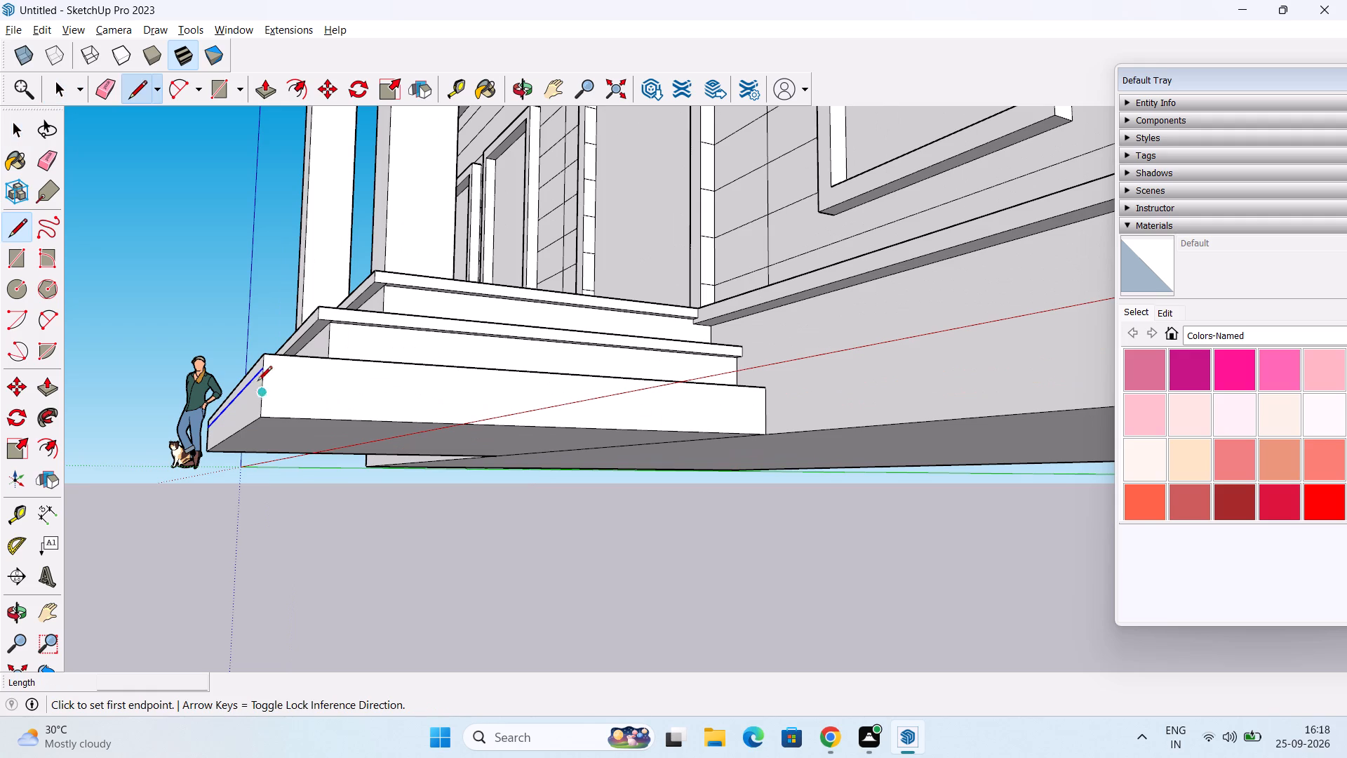
click(264, 368)
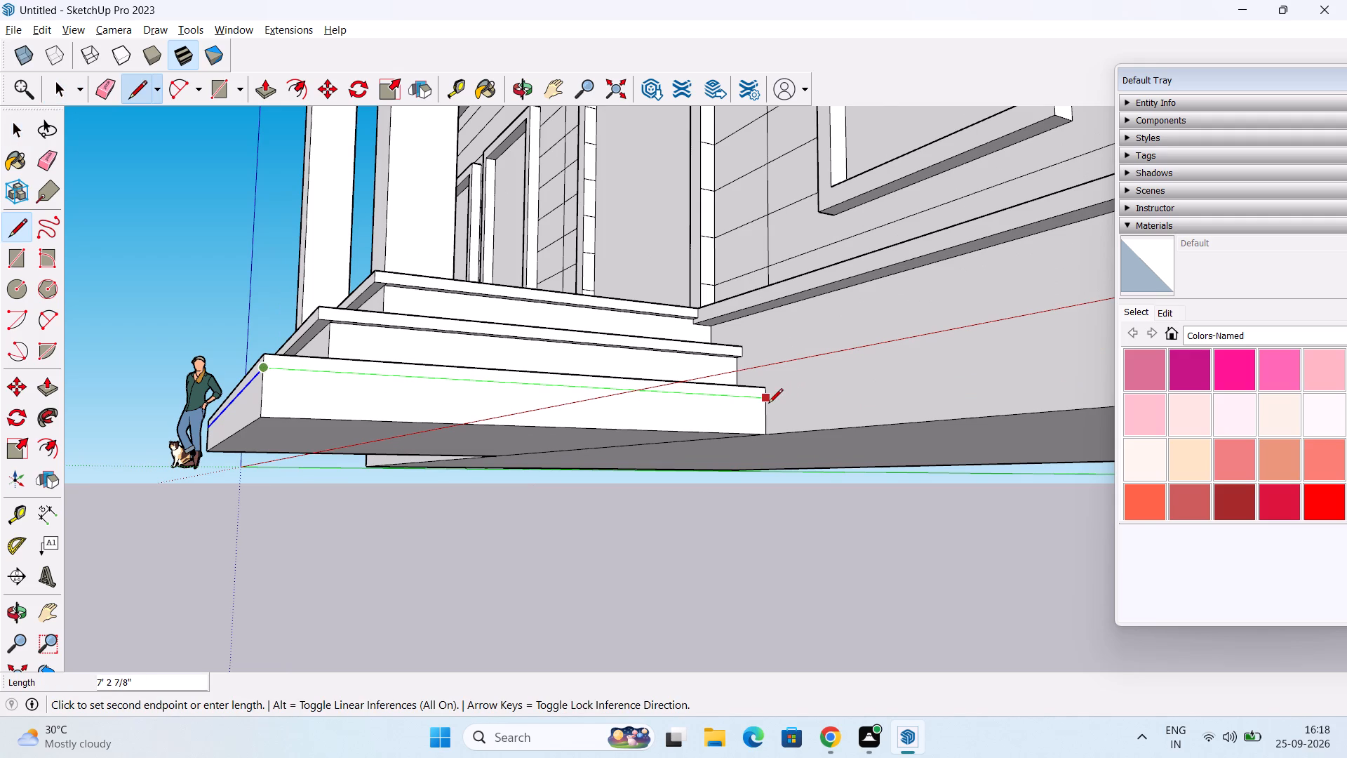
click(768, 404)
scroll(188, 474, down, 2)
middle_drag(174, 479, 963, 539)
shift+middle_drag(963, 537, 587, 441)
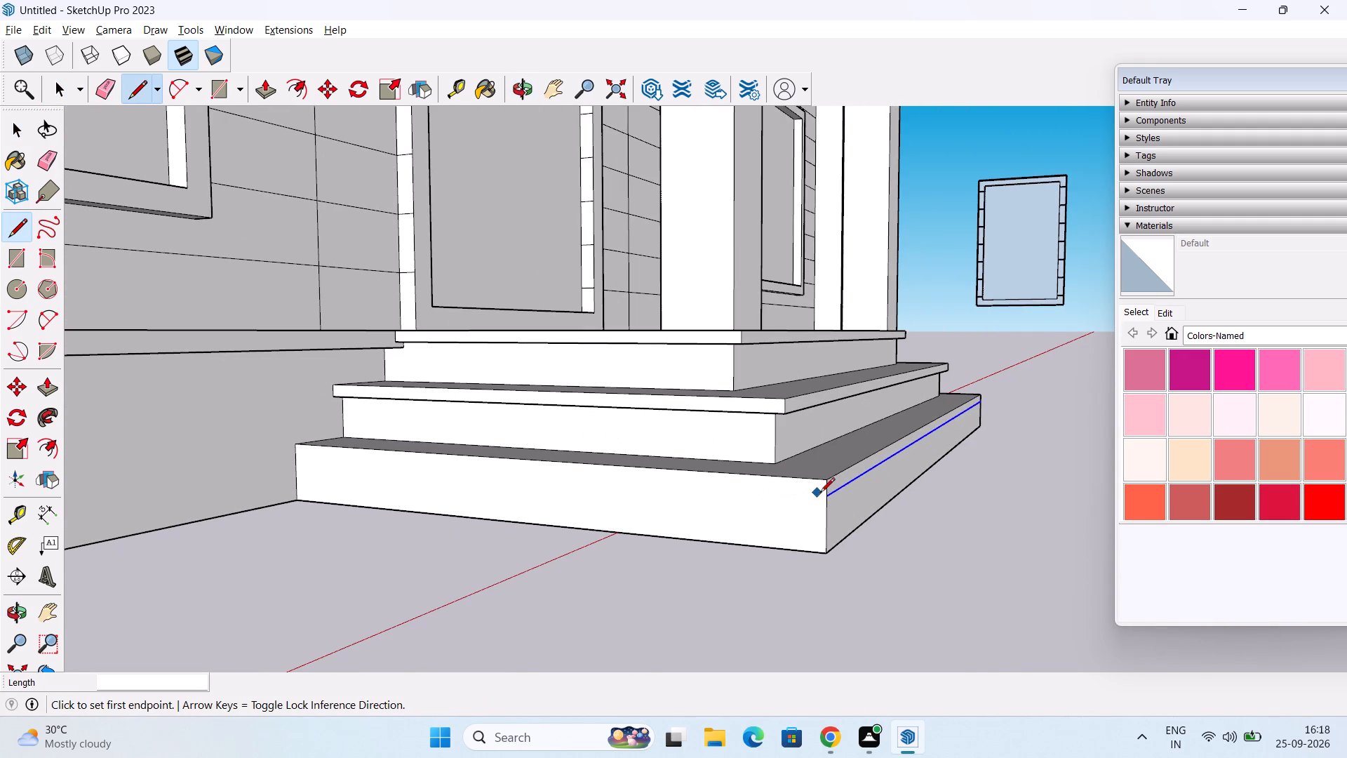
click(826, 496)
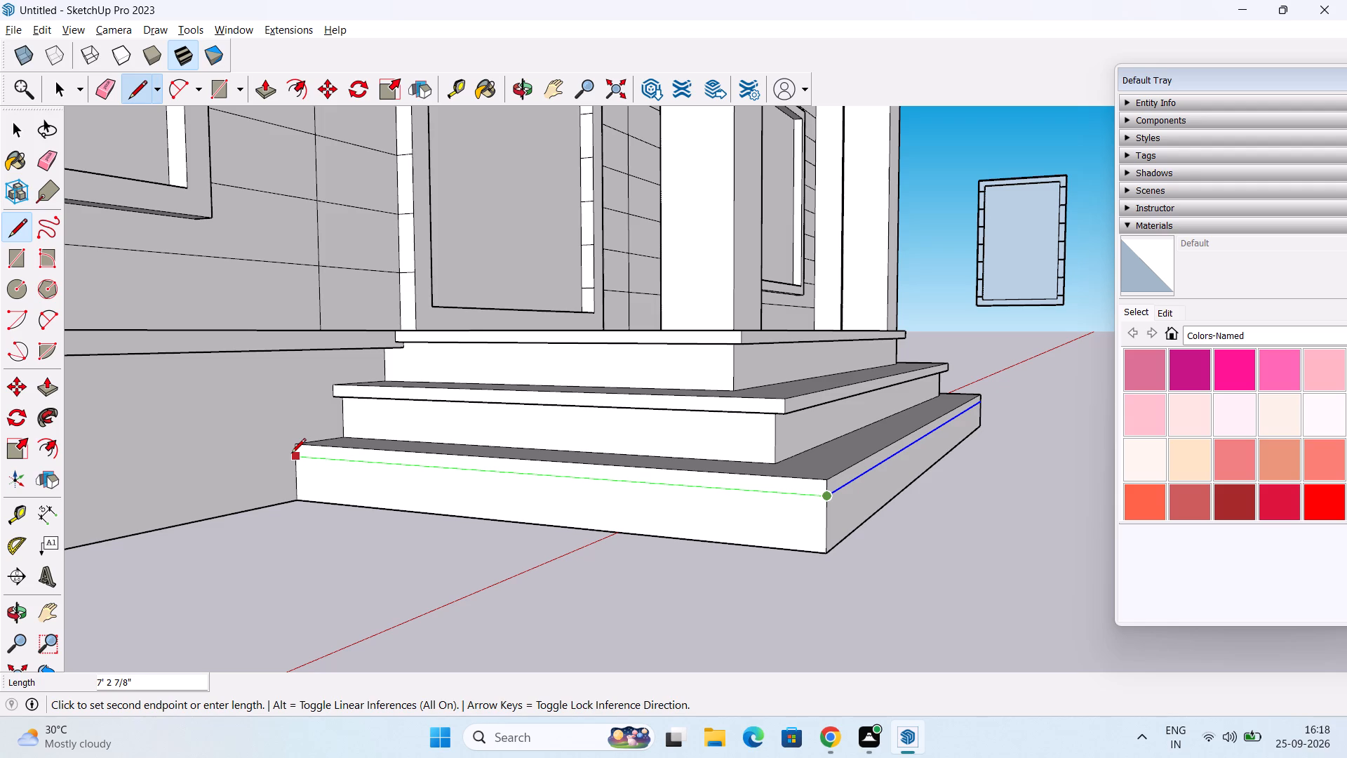
click(291, 454)
key(space)
Push/Pull the lower entrance step's top strip out 2" on both side faces and on the front face.
key(p)
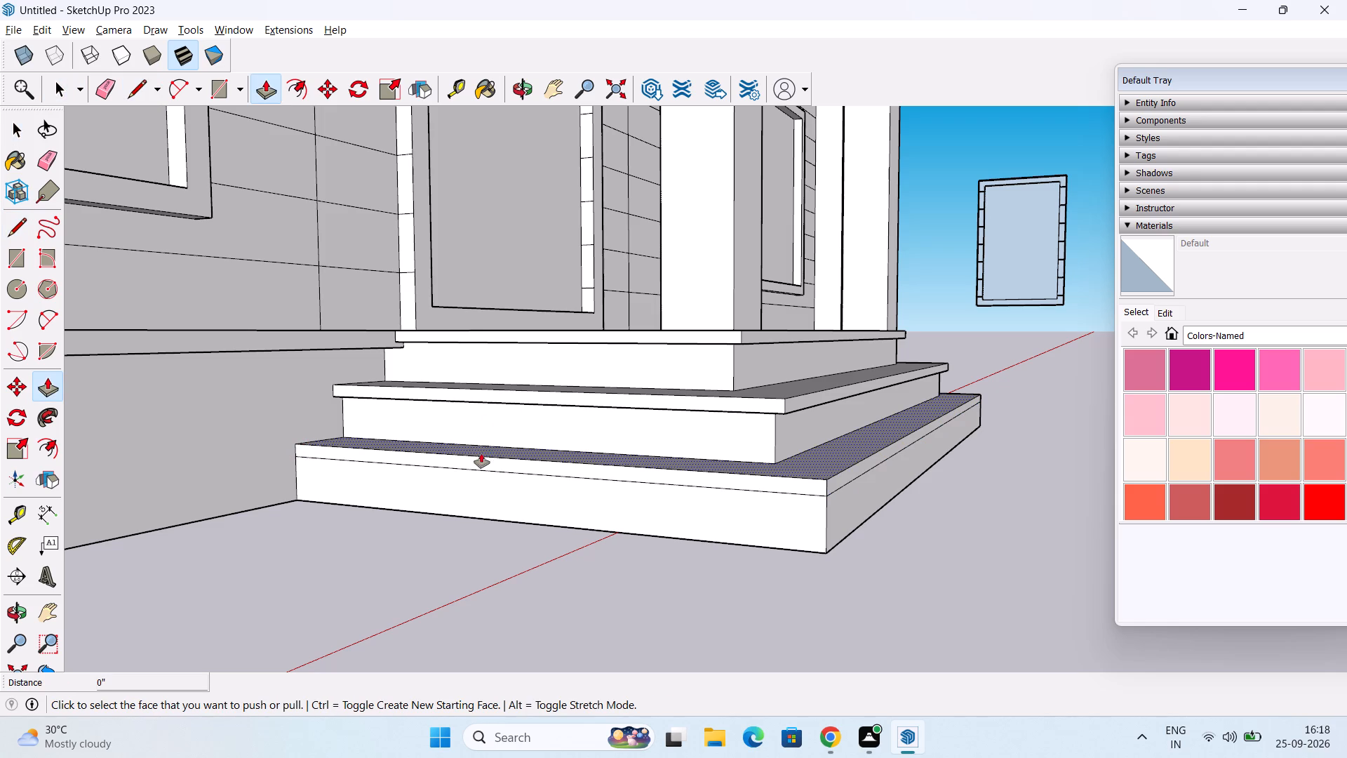
click(485, 460)
text(2")
key(Return)
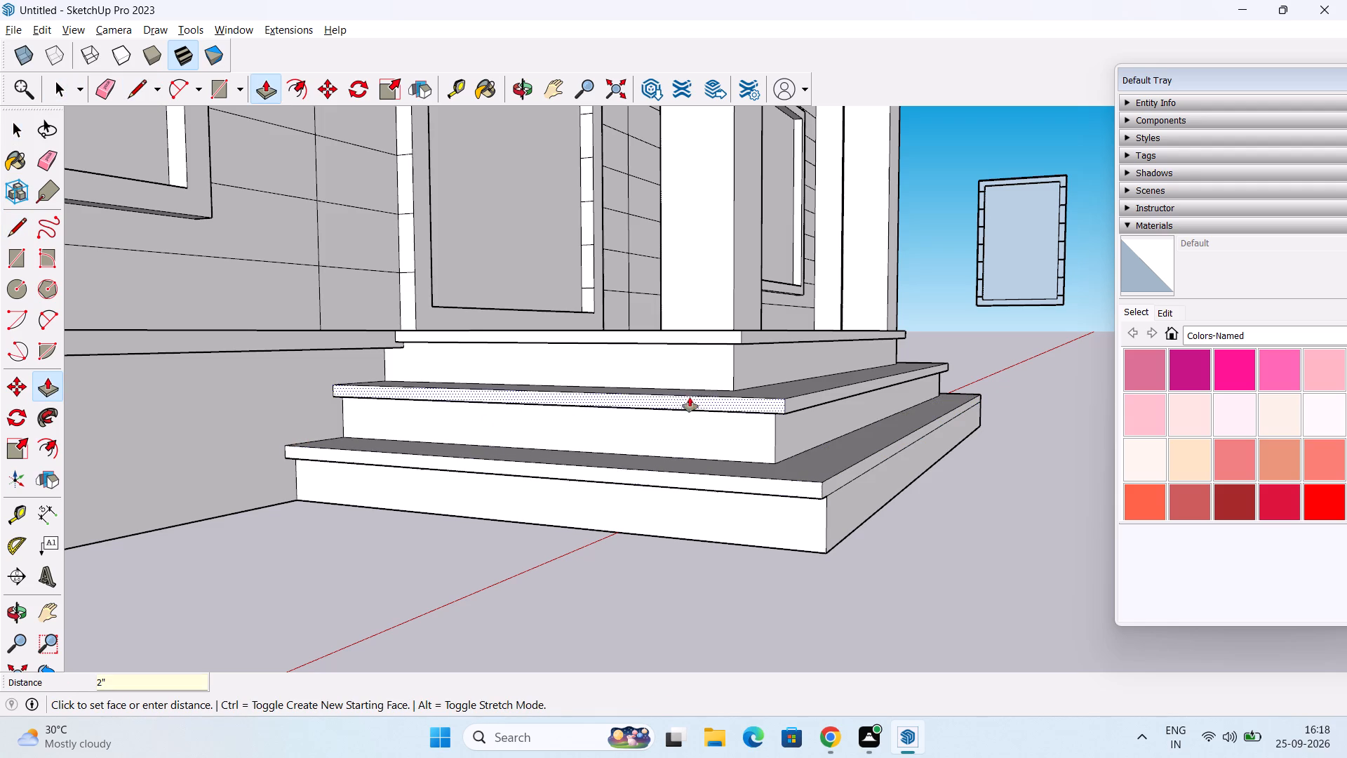
double_click(833, 481)
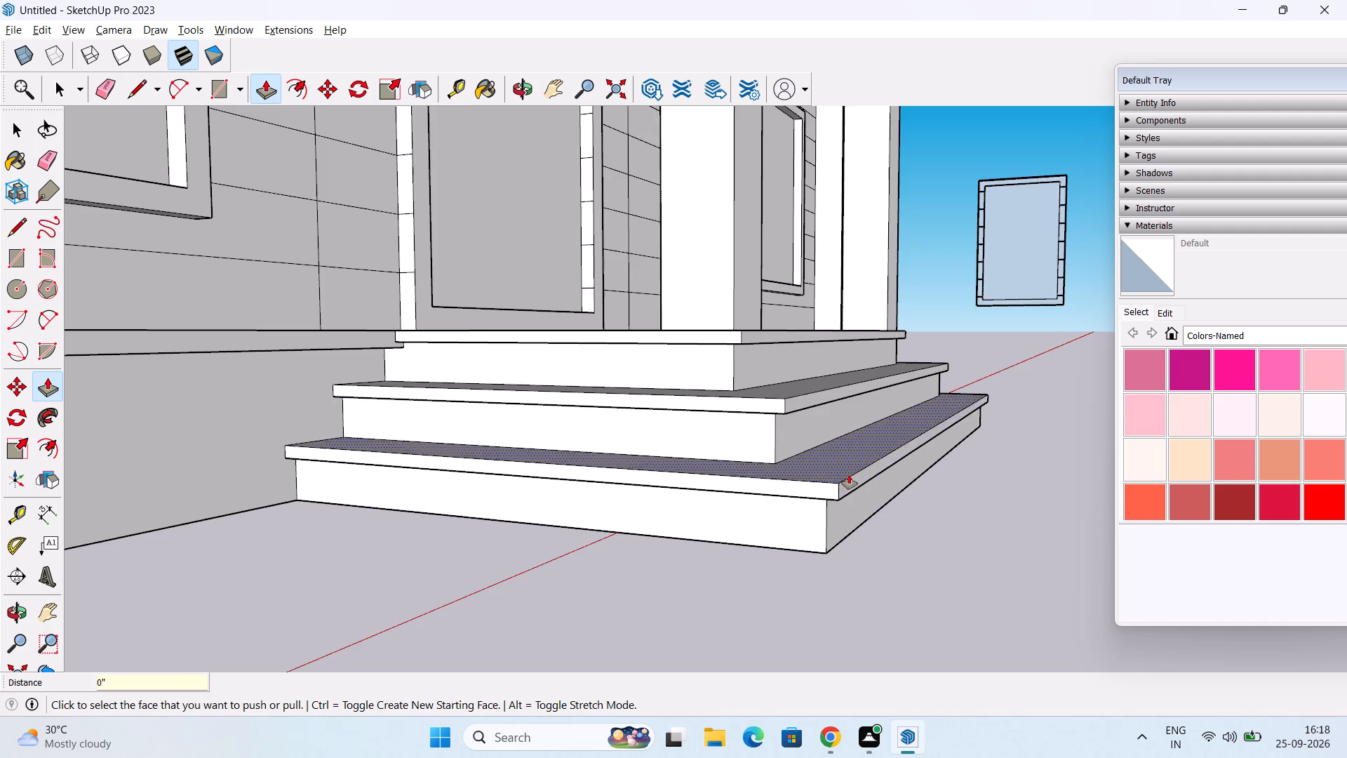
scroll(898, 463, down, 2)
middle_drag(917, 476, 462, 413)
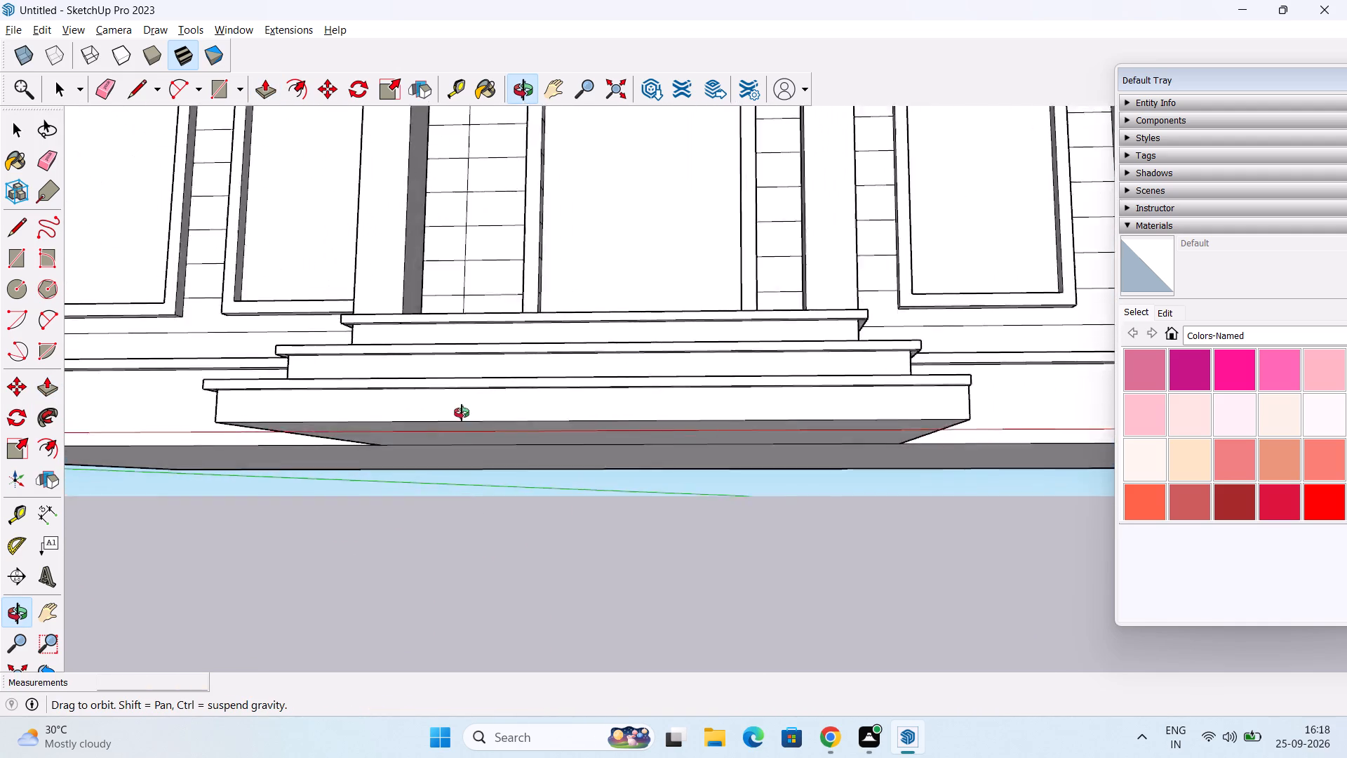
middle_drag(462, 413, 168, 466)
double_click(632, 440)
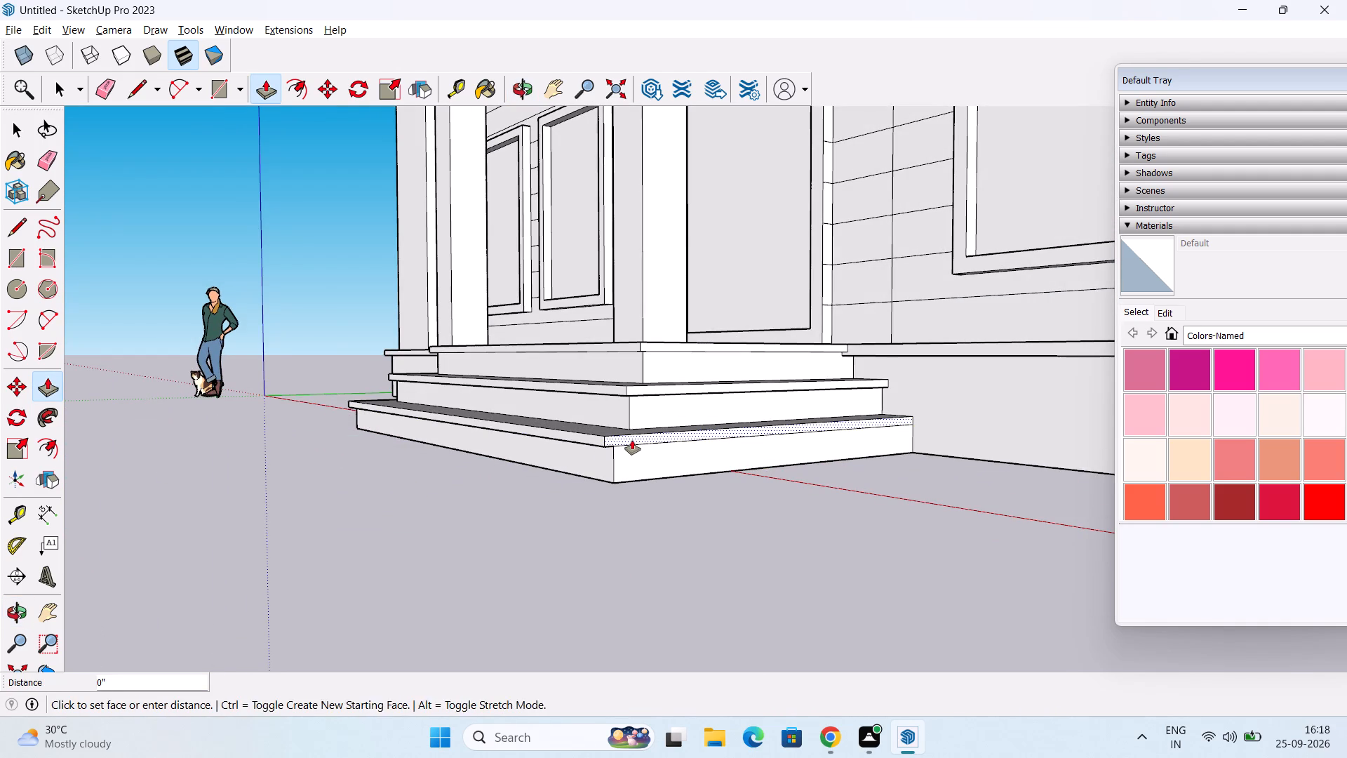
middle_drag(698, 425, 770, 236)
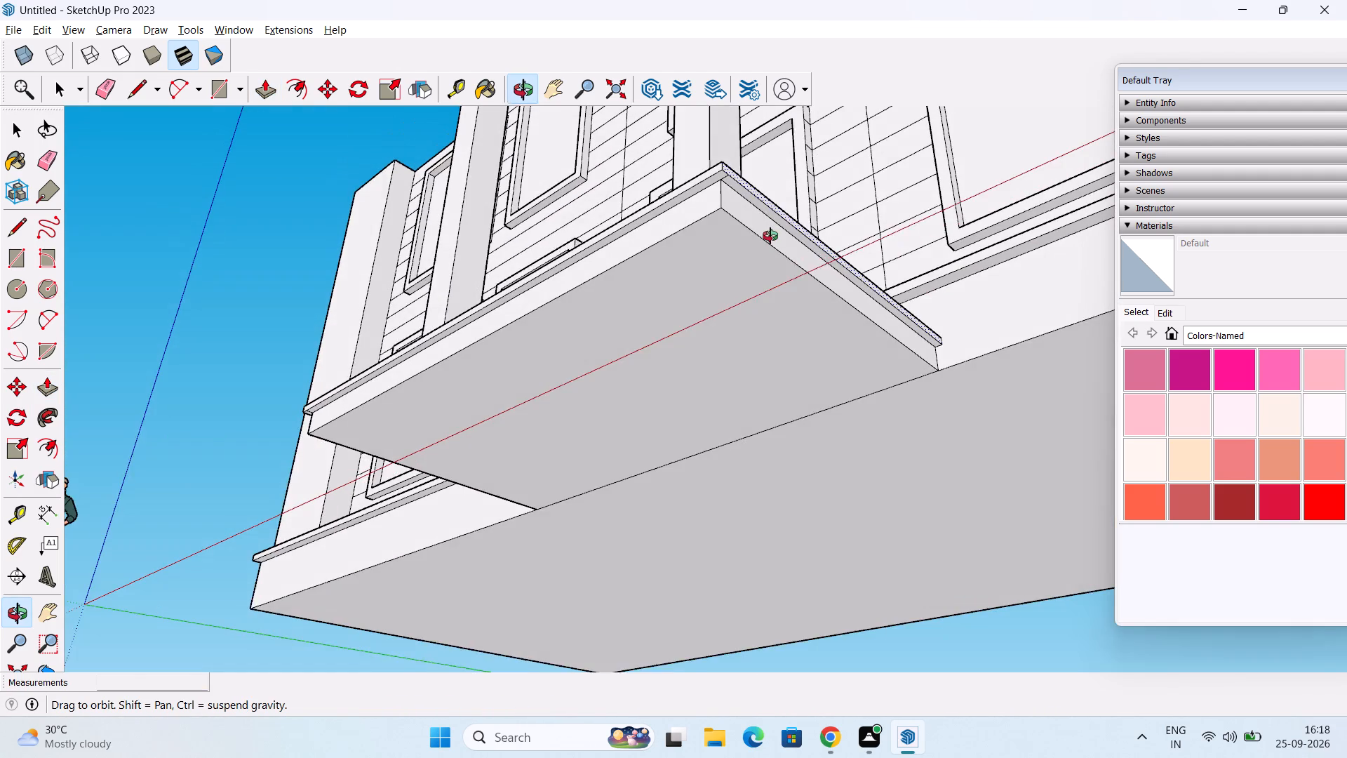
middle_drag(770, 236, 821, 397)
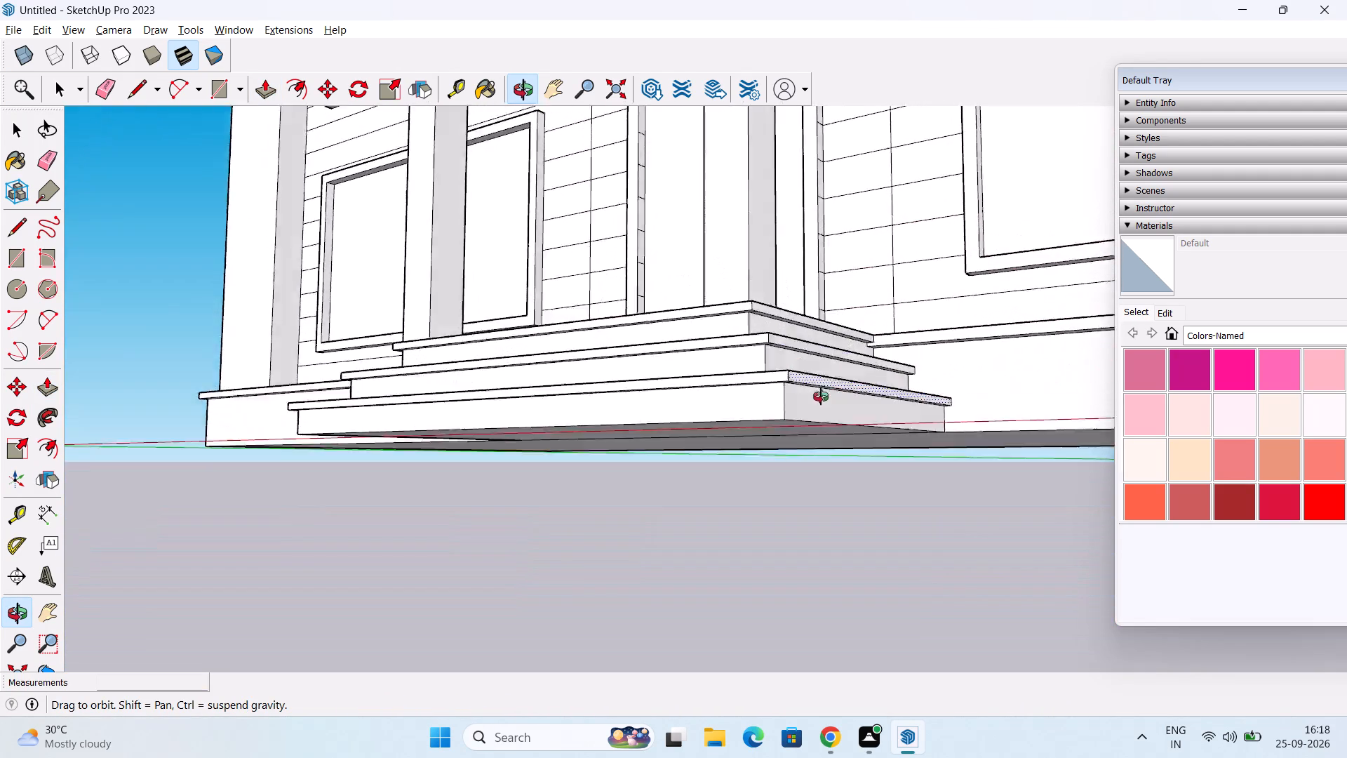
middle_drag(821, 397, 862, 450)
middle_drag(779, 415, 793, 358)
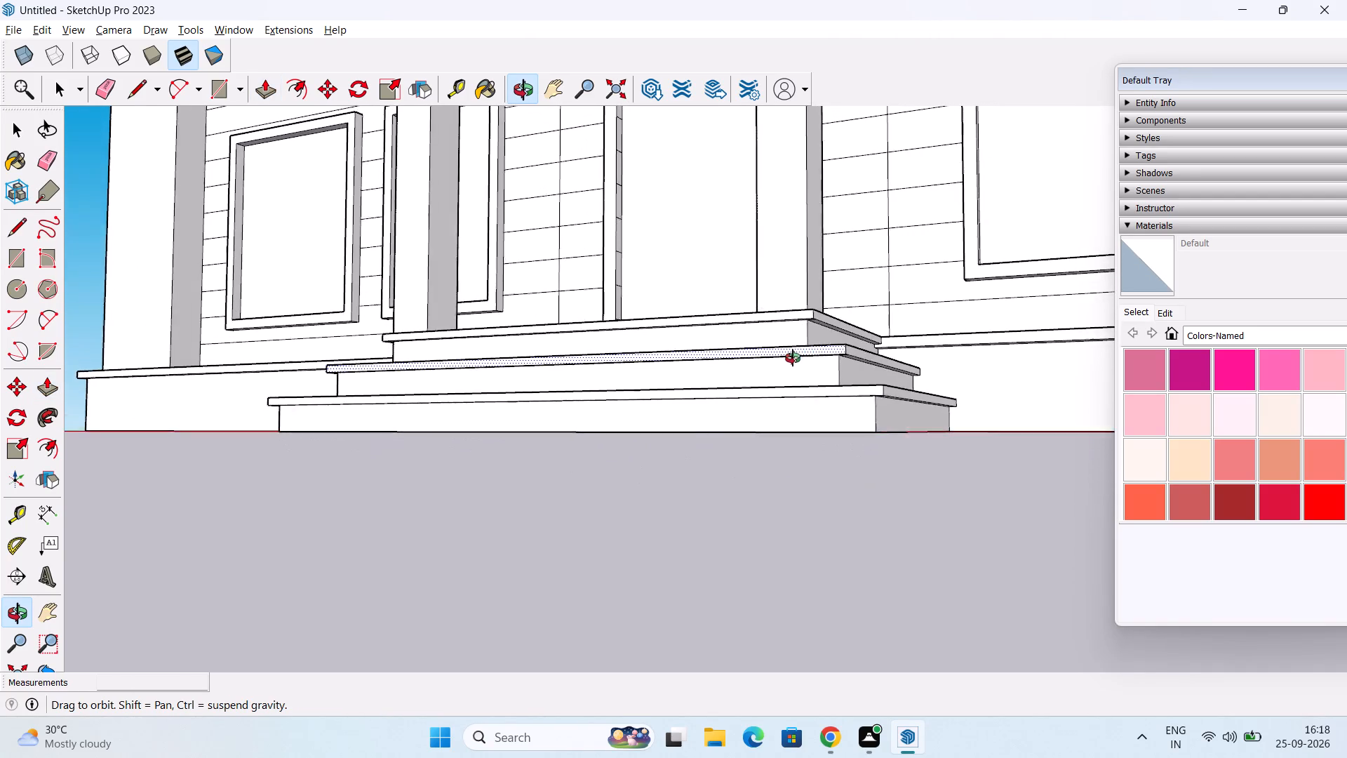
middle_drag(793, 358, 823, 428)
key(space)
Examine the entrance steps, the pillars and the whole building from several angles.
scroll(825, 426, down, 3)
middle_drag(827, 423, 856, 564)
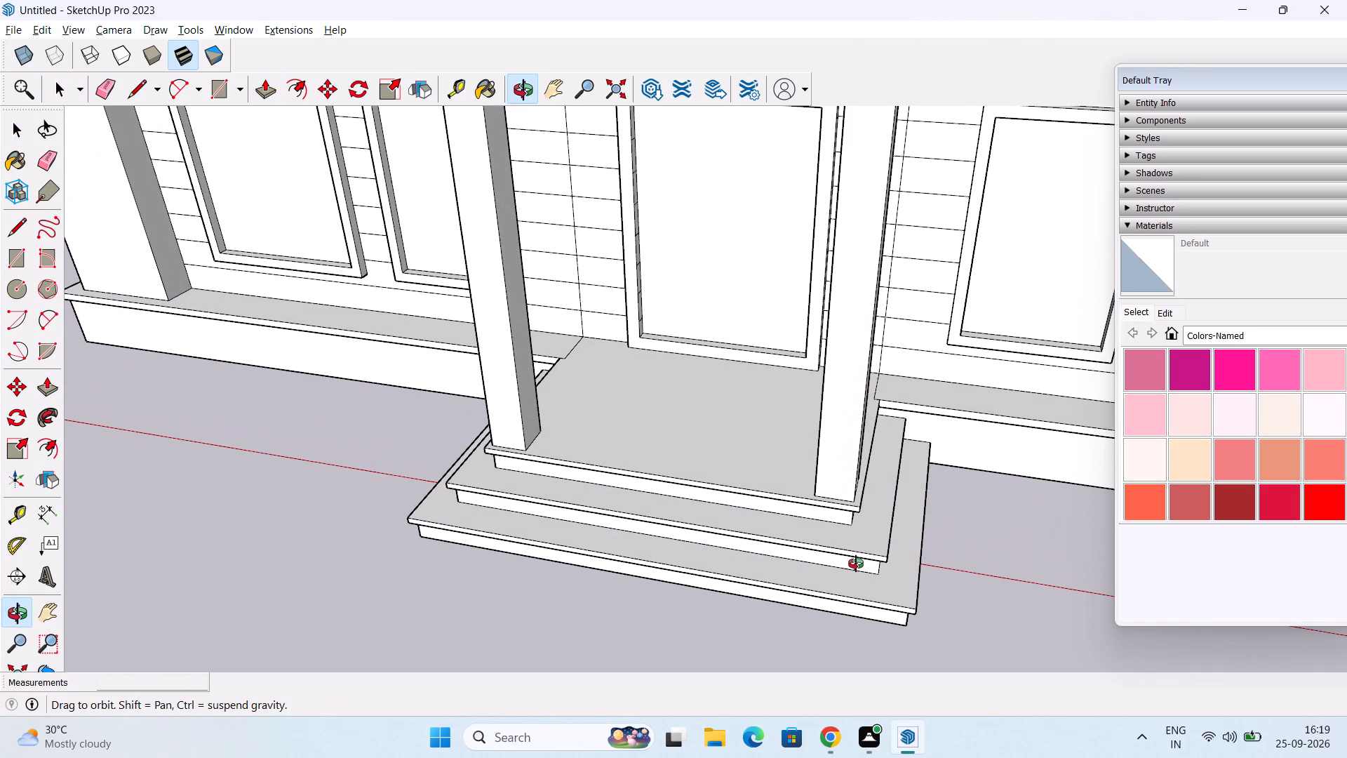
middle_drag(856, 564, 458, 420)
scroll(473, 403, down, 5)
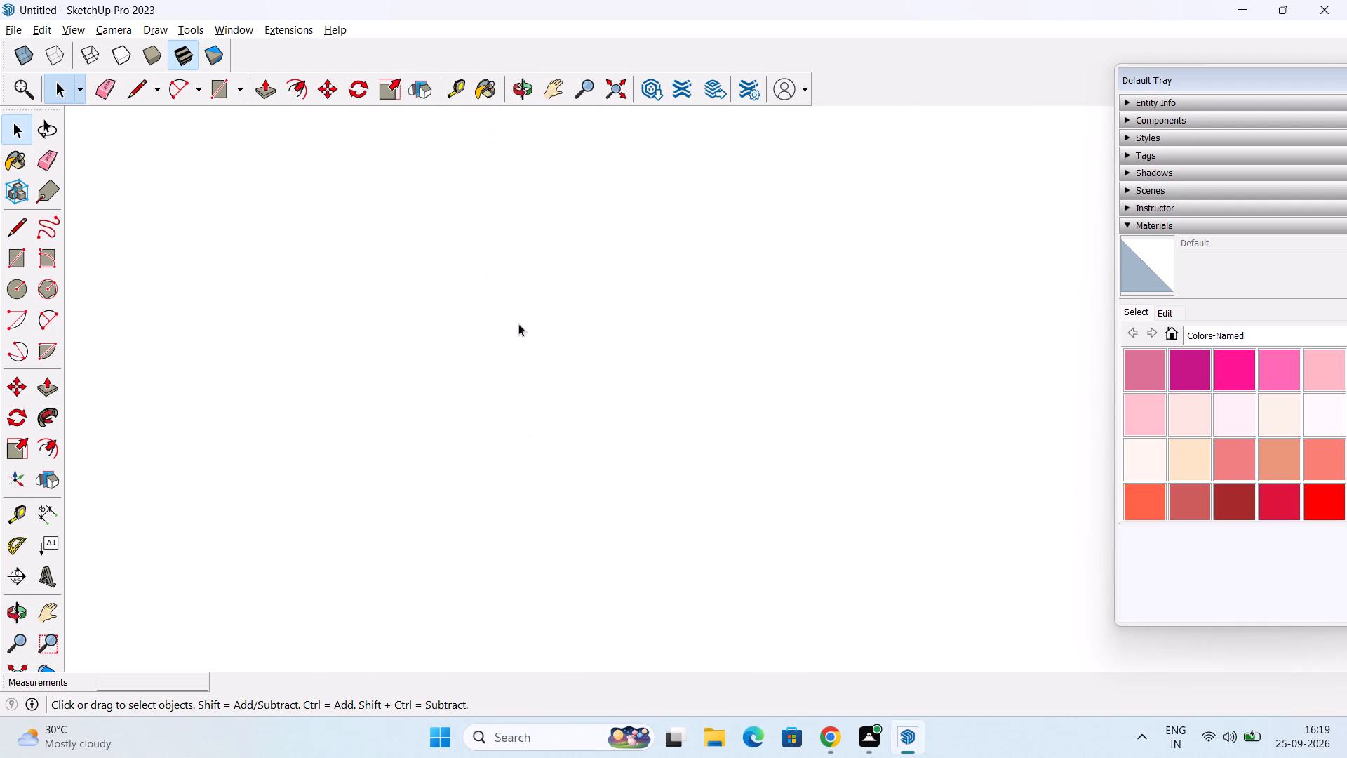
click(615, 93)
middle_drag(590, 224, 686, 270)
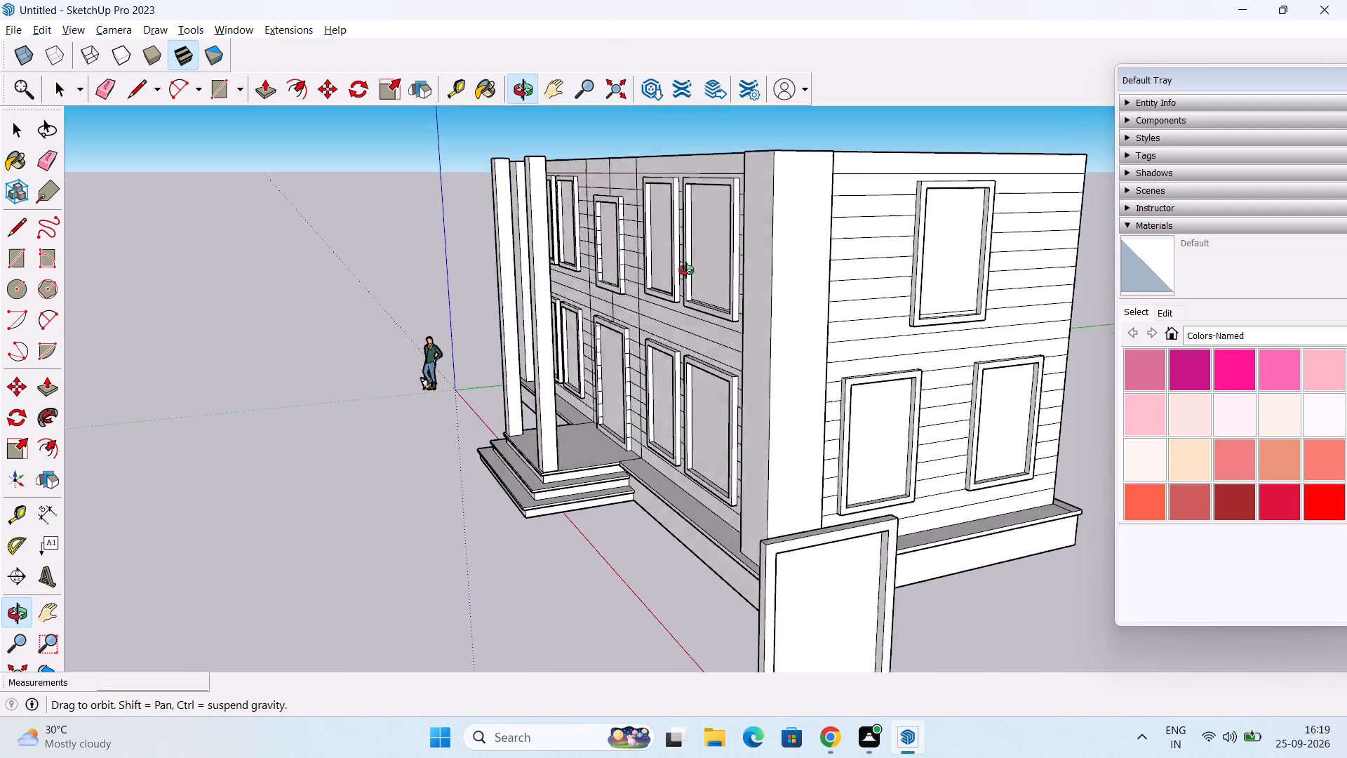
middle_drag(686, 270, 977, 293)
middle_drag(366, 352, 664, 409)
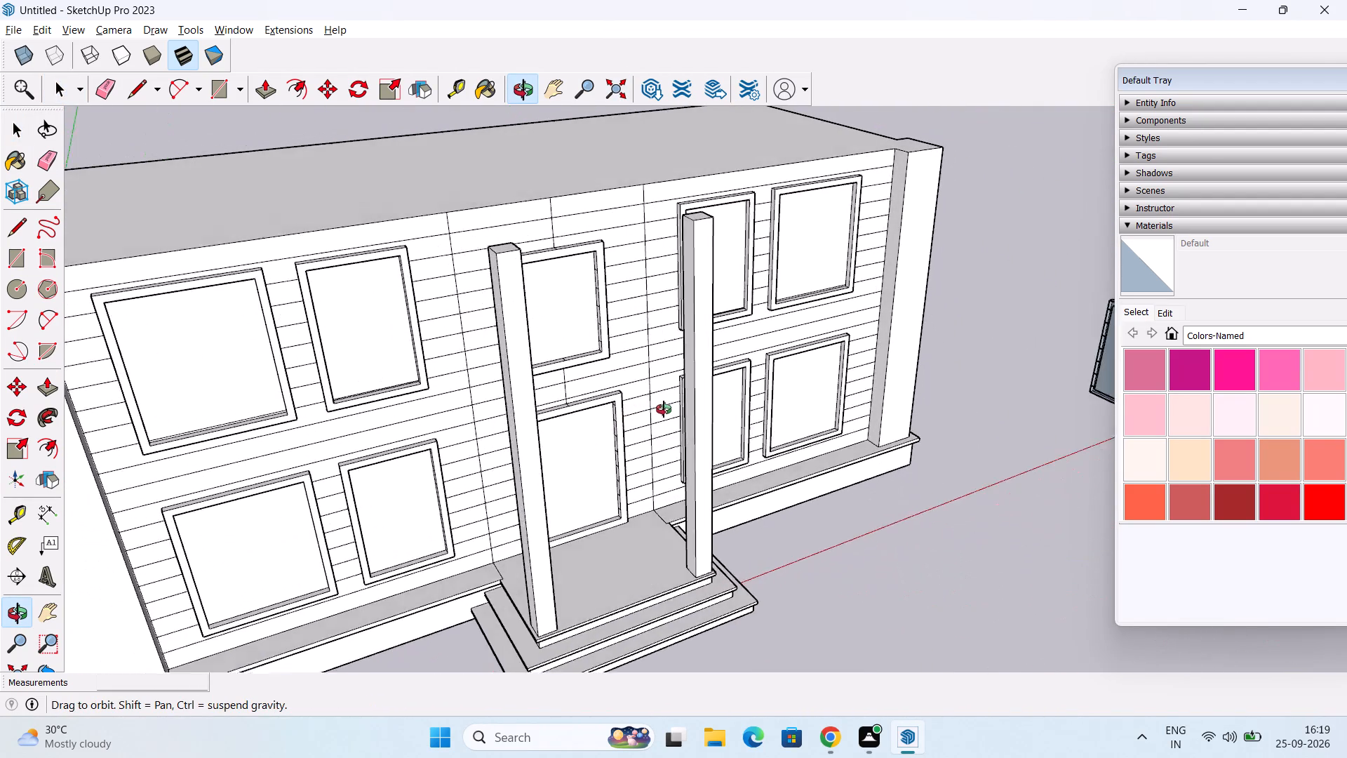
middle_drag(664, 409, 814, 441)
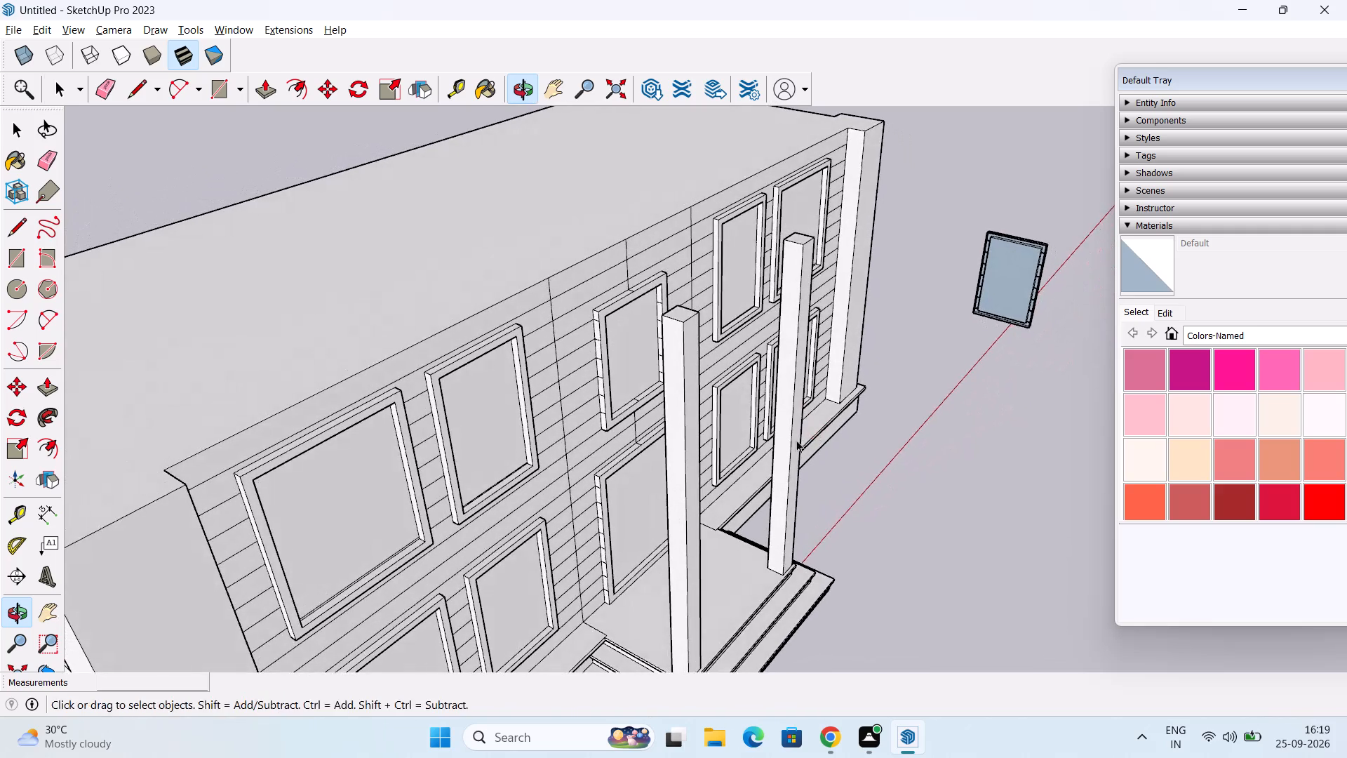
middle_drag(773, 446, 728, 458)
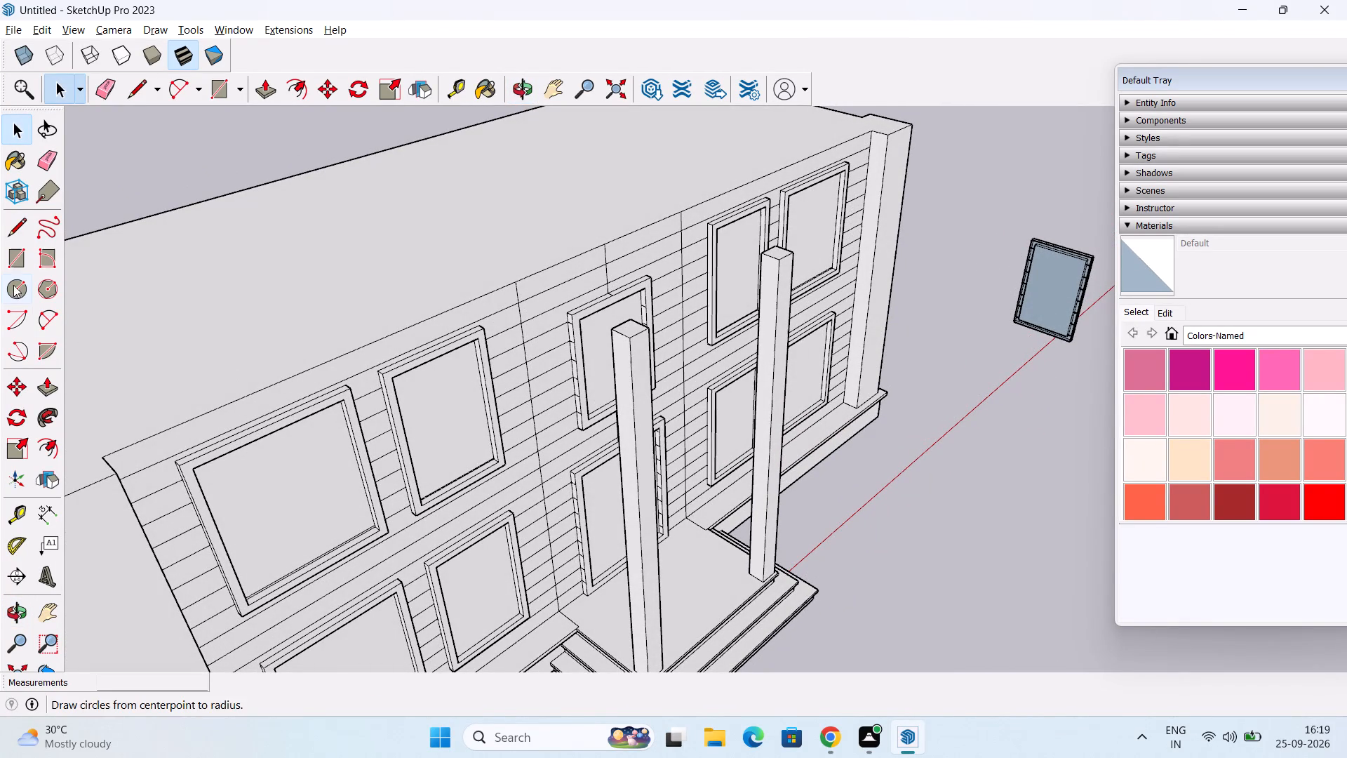
Draw a horizontal rectangle about 10' by 6' 10" between the two storeys, from the front wall out to the entrance pillars.
click(11, 252)
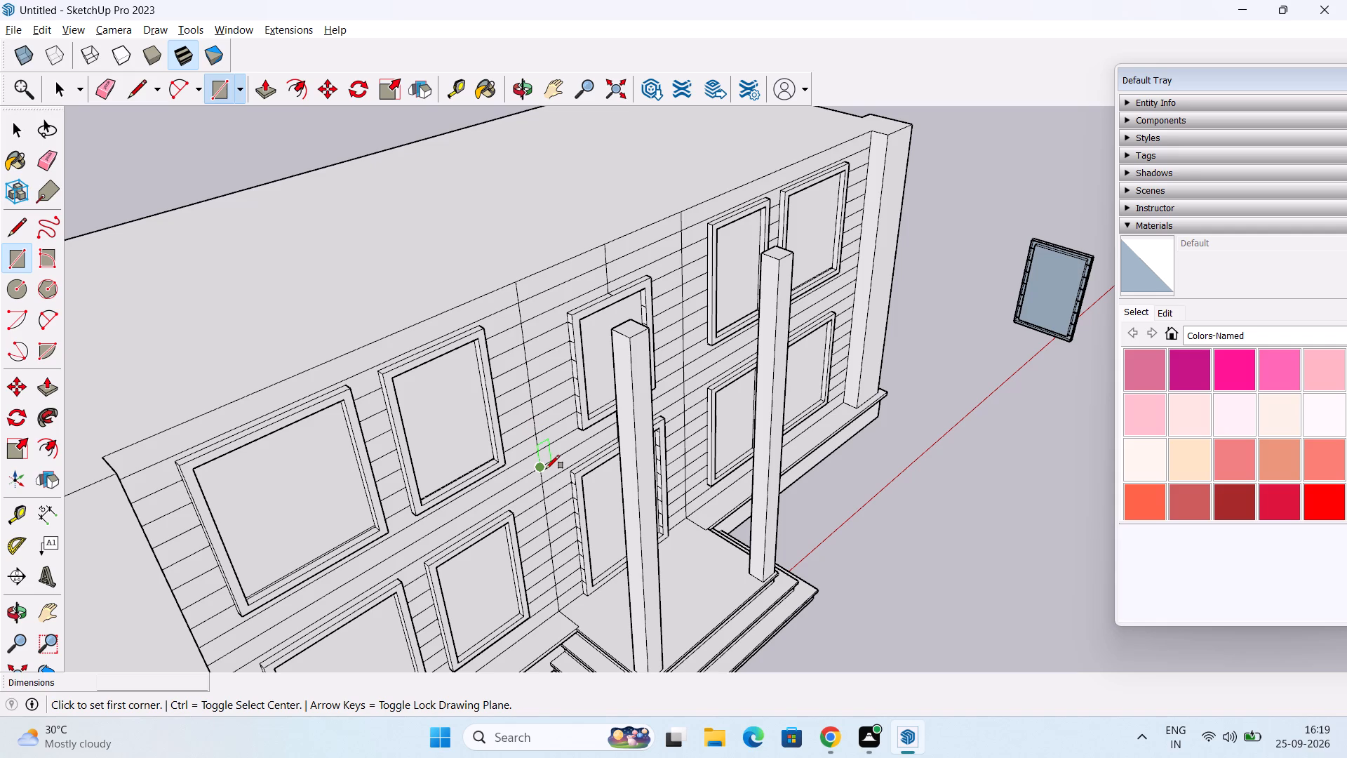
middle_drag(546, 469, 488, 345)
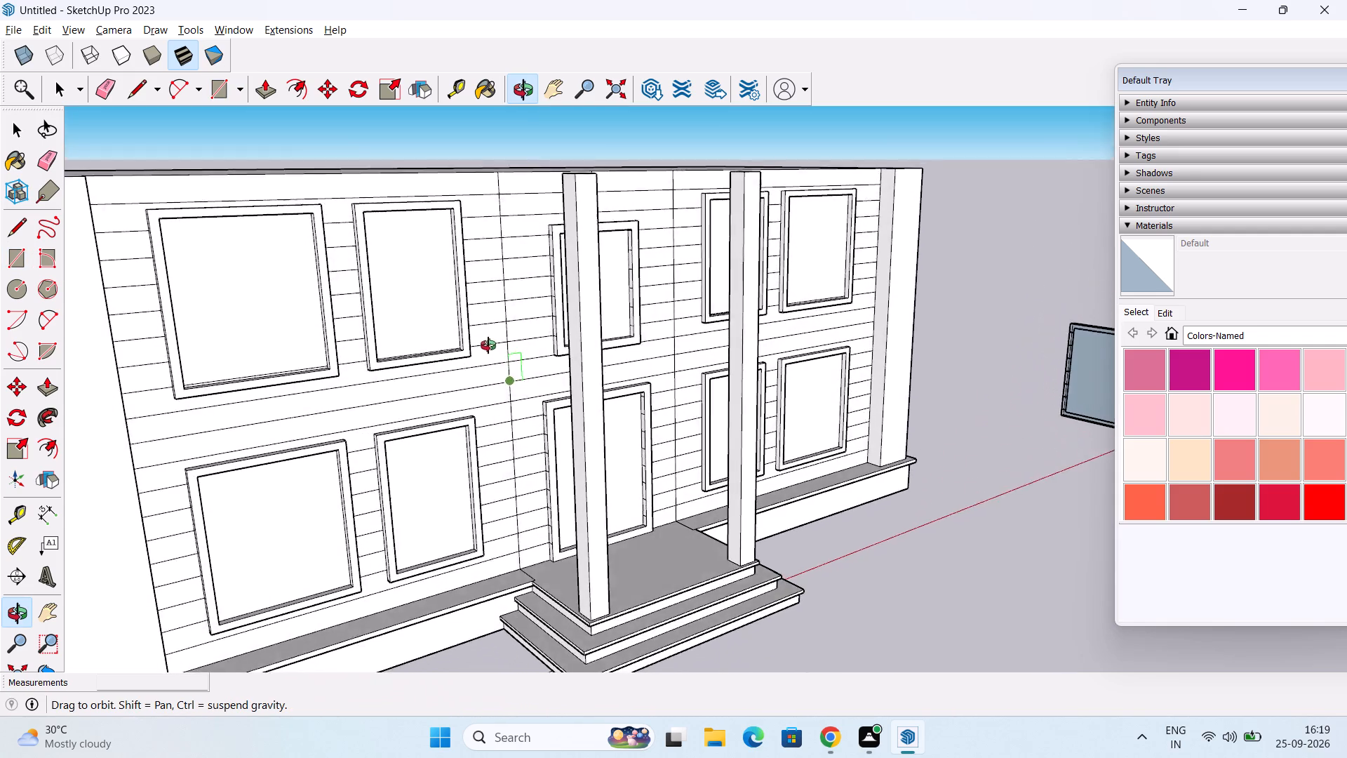
middle_drag(488, 345, 542, 358)
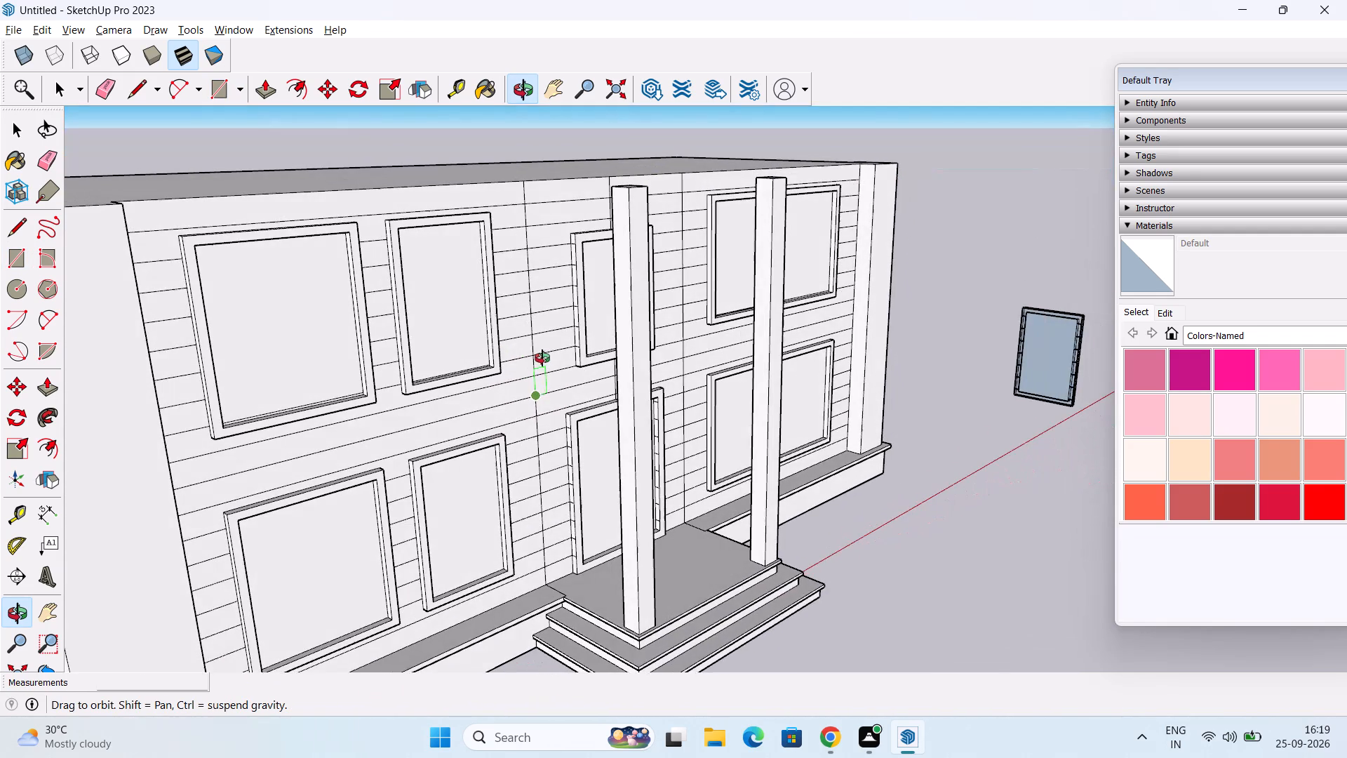
middle_drag(542, 358, 532, 366)
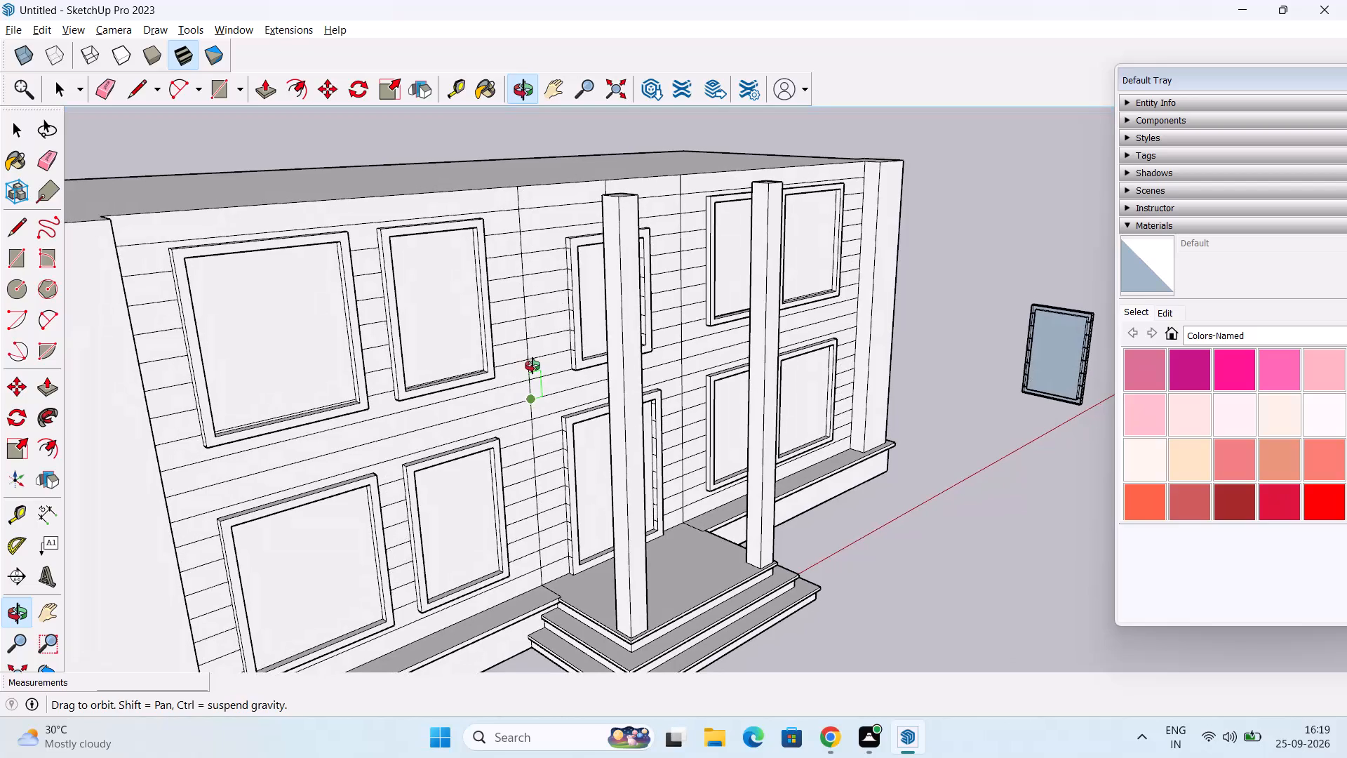
middle_drag(532, 366, 517, 371)
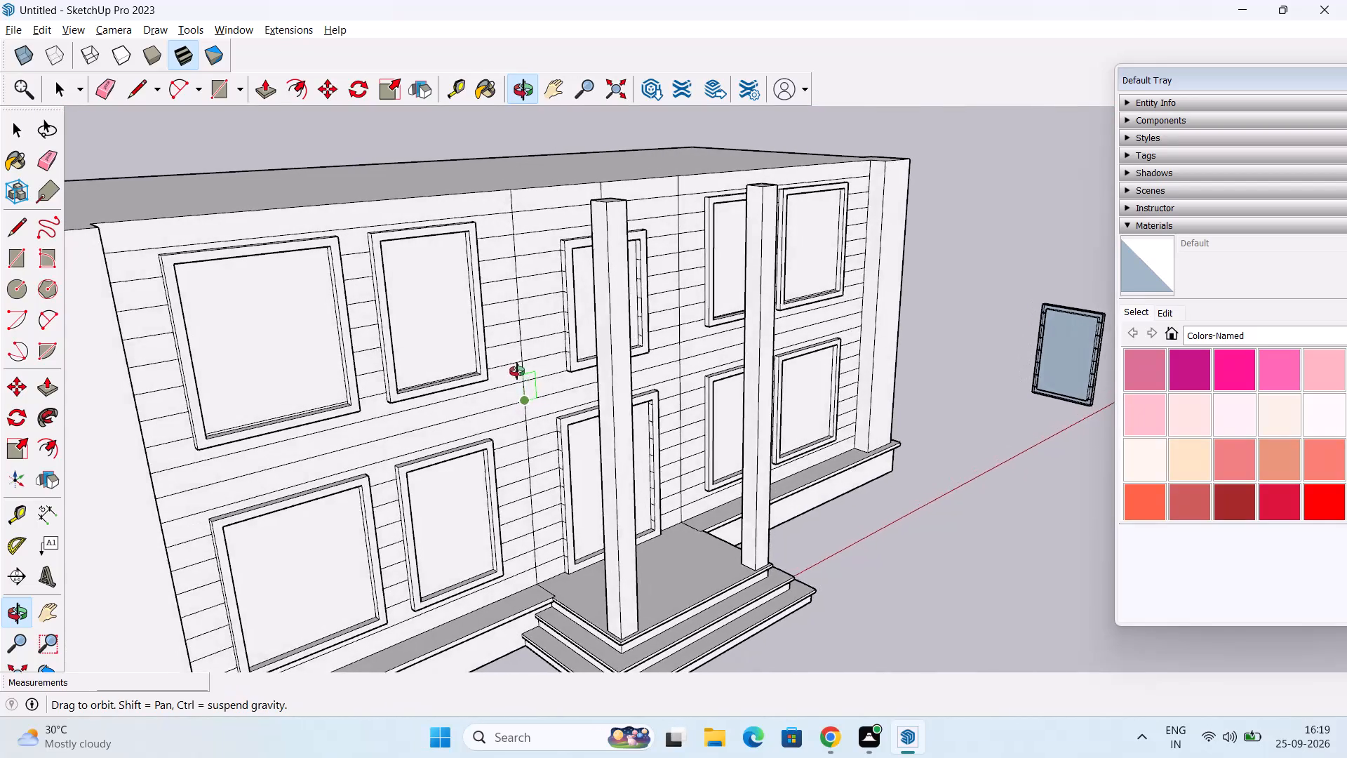
middle_drag(517, 371, 585, 379)
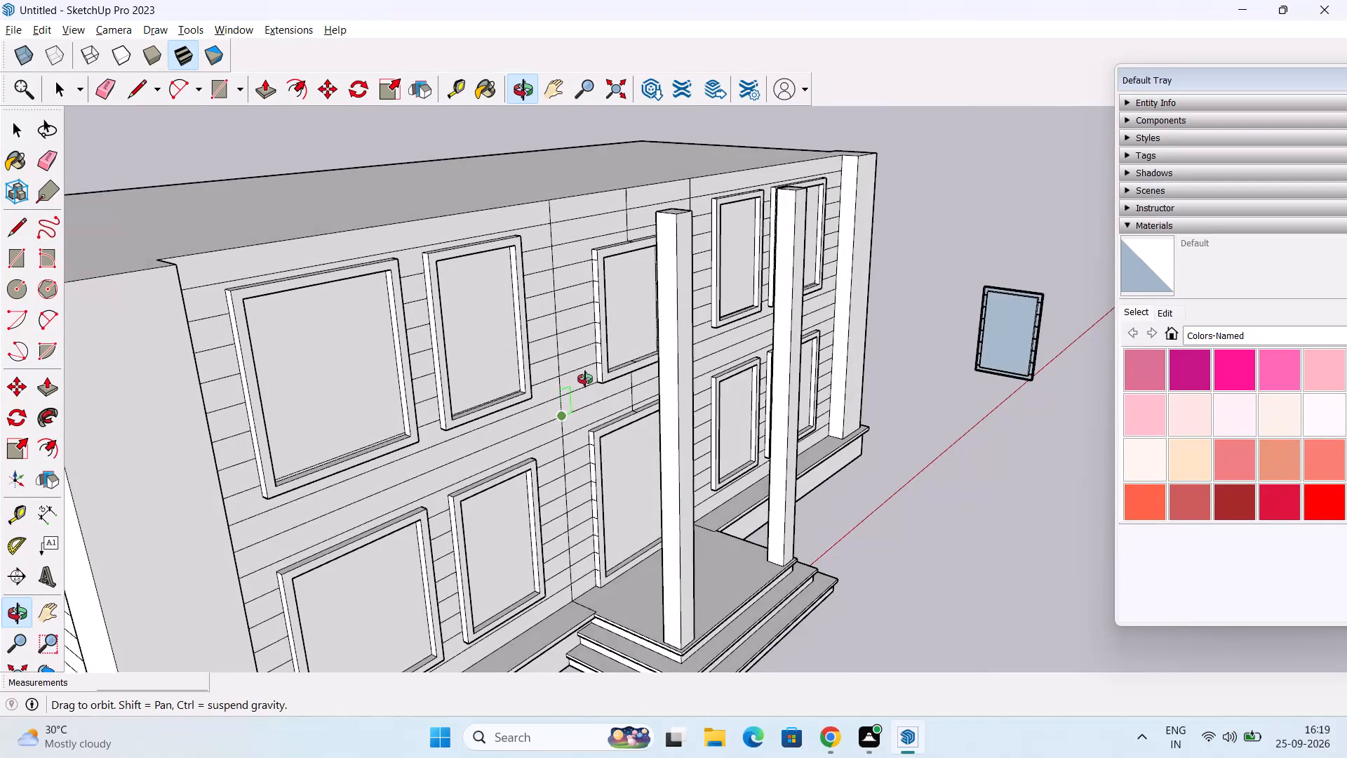
middle_drag(585, 379, 579, 397)
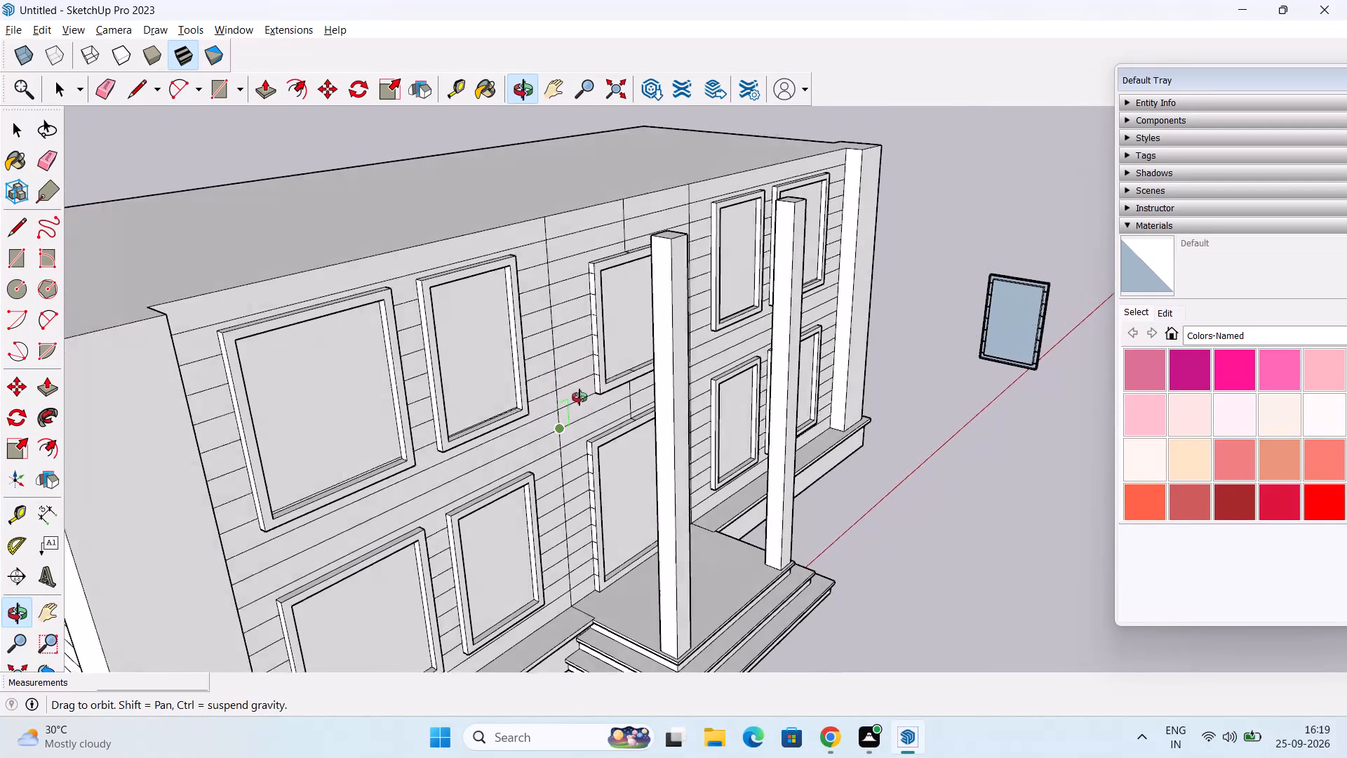
middle_drag(579, 397, 577, 397)
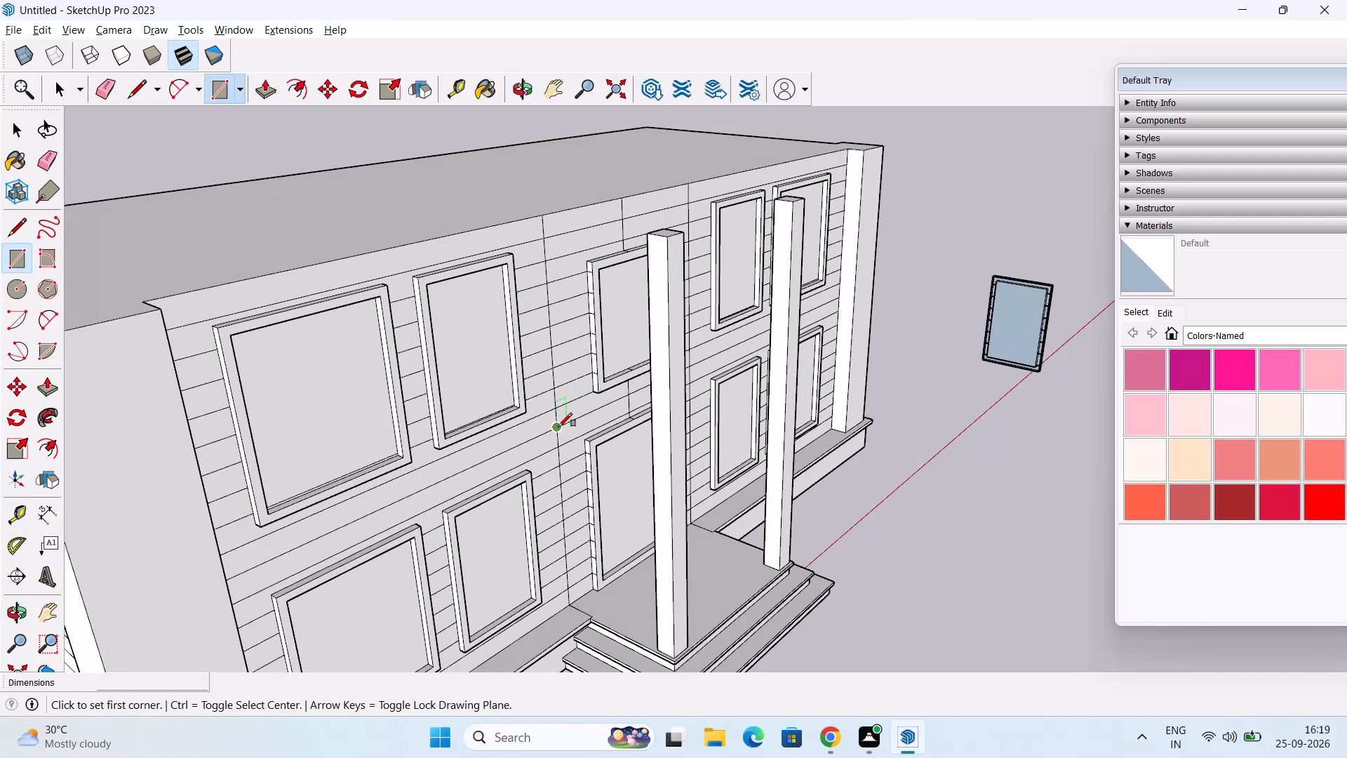
click(558, 427)
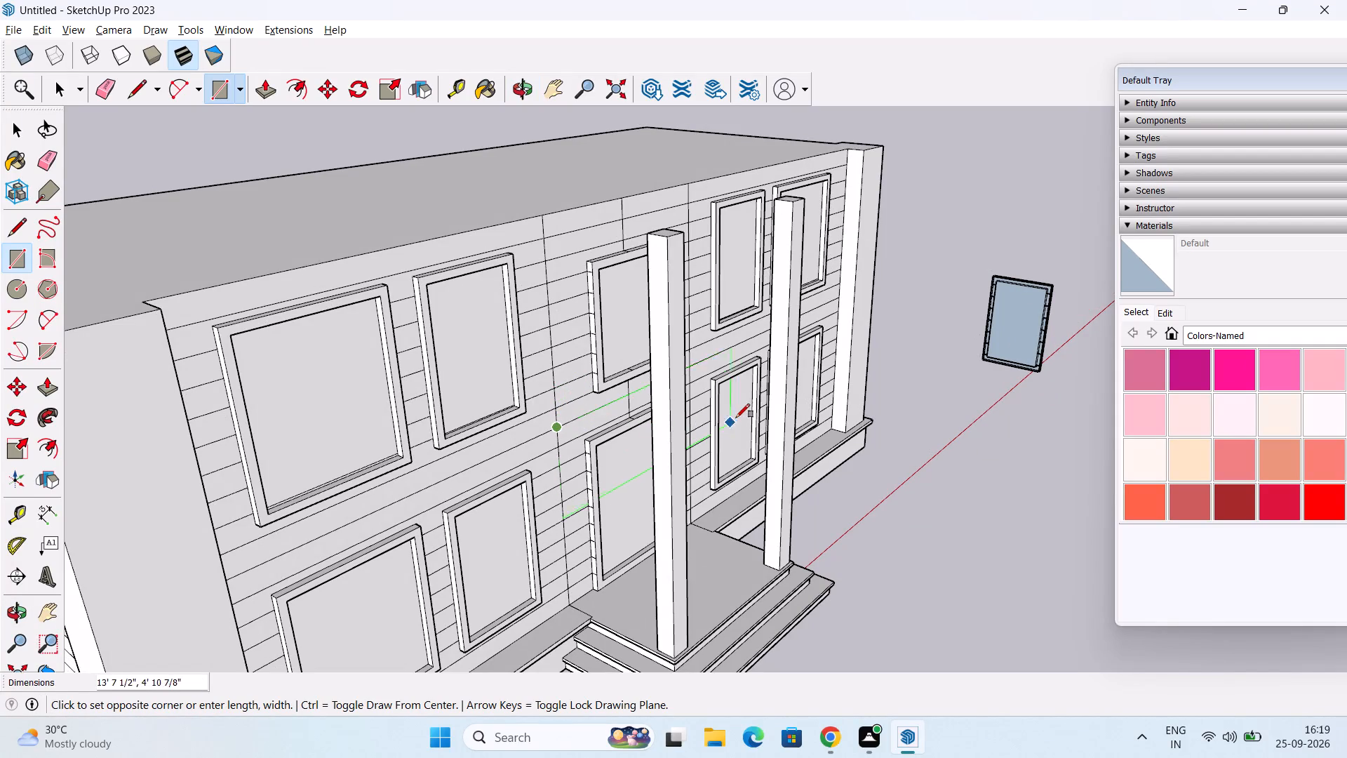
middle_drag(781, 394, 509, 567)
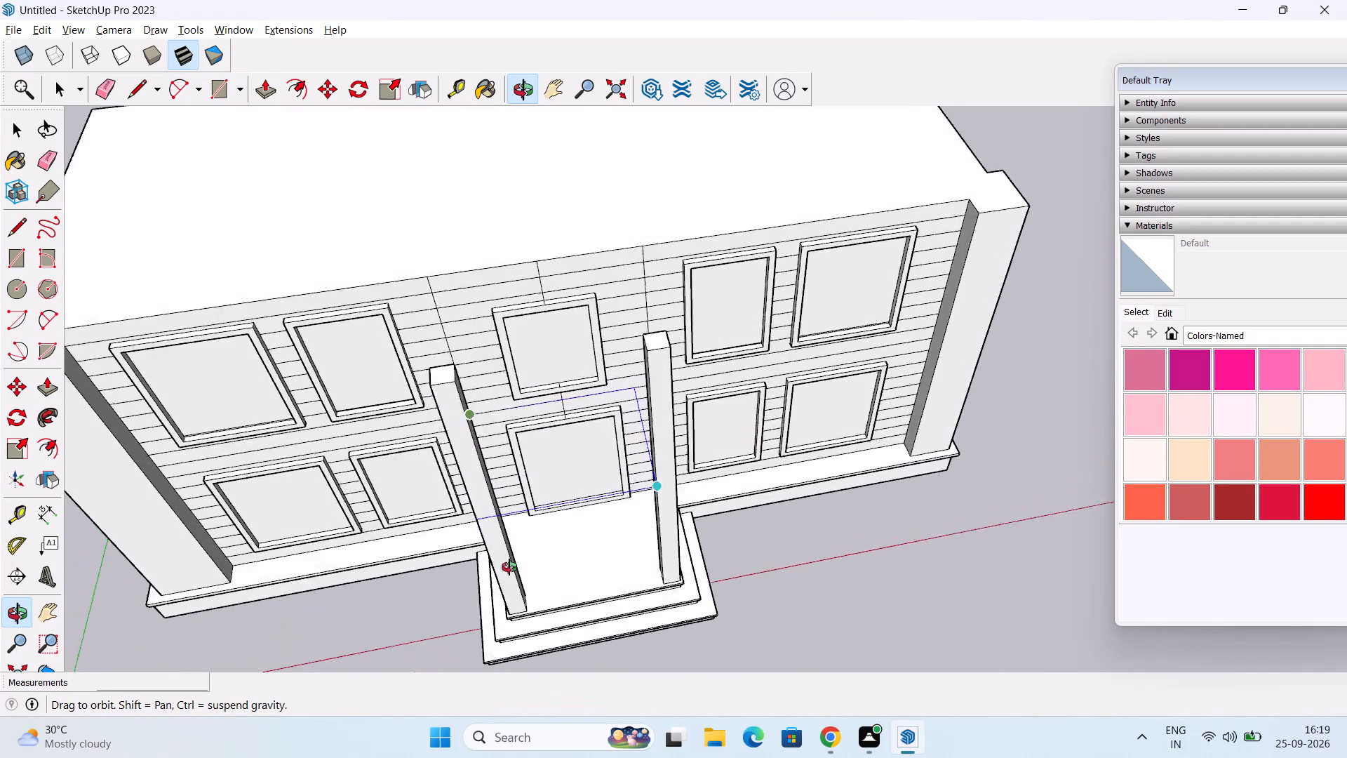
middle_drag(509, 567, 409, 589)
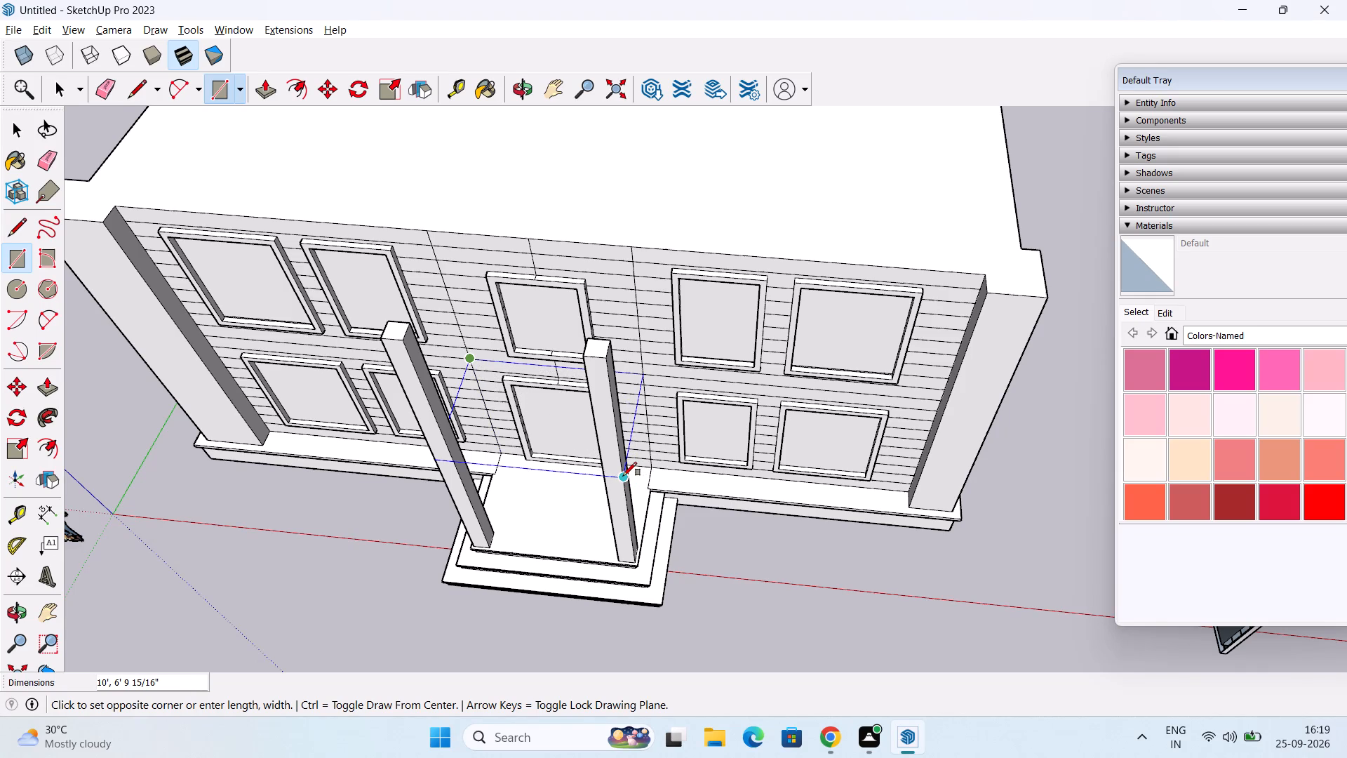
click(623, 476)
middle_drag(566, 506, 579, 477)
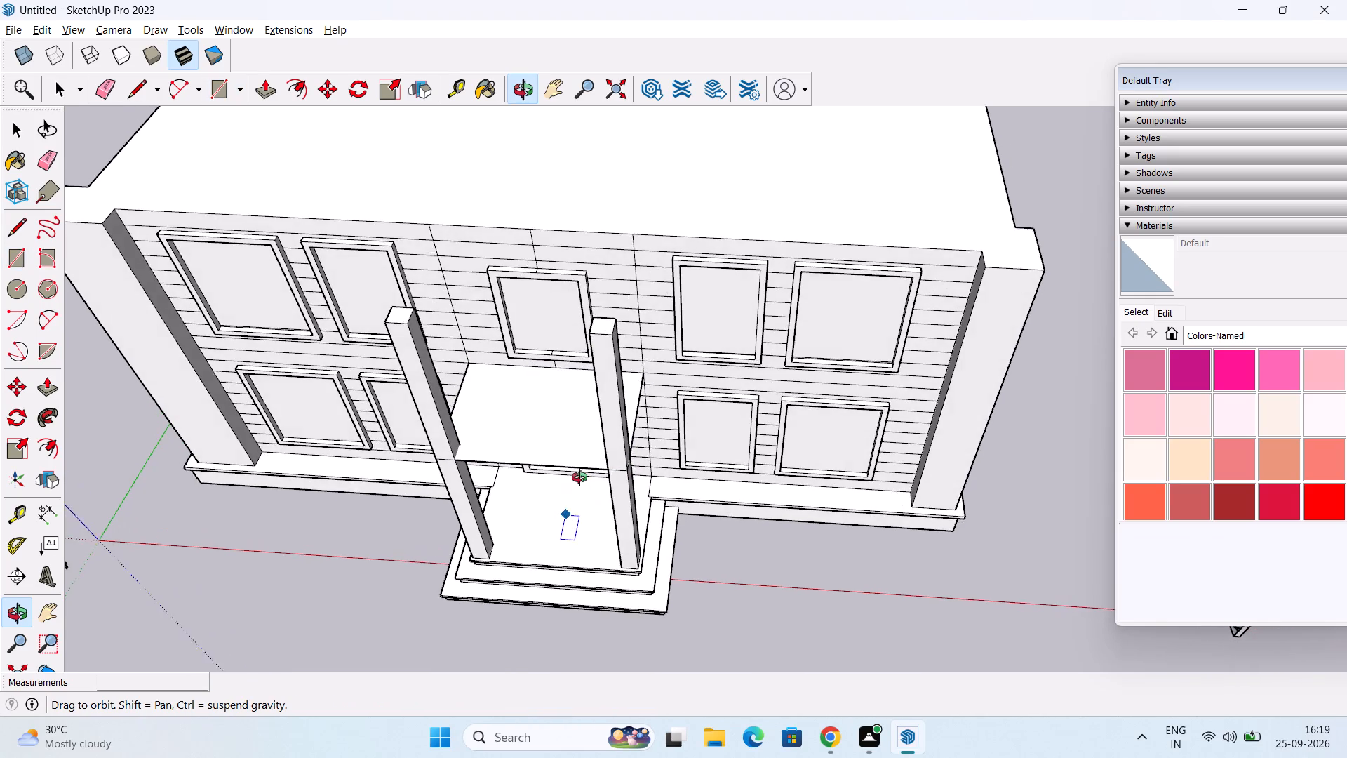
middle_drag(579, 477, 547, 464)
key(space)
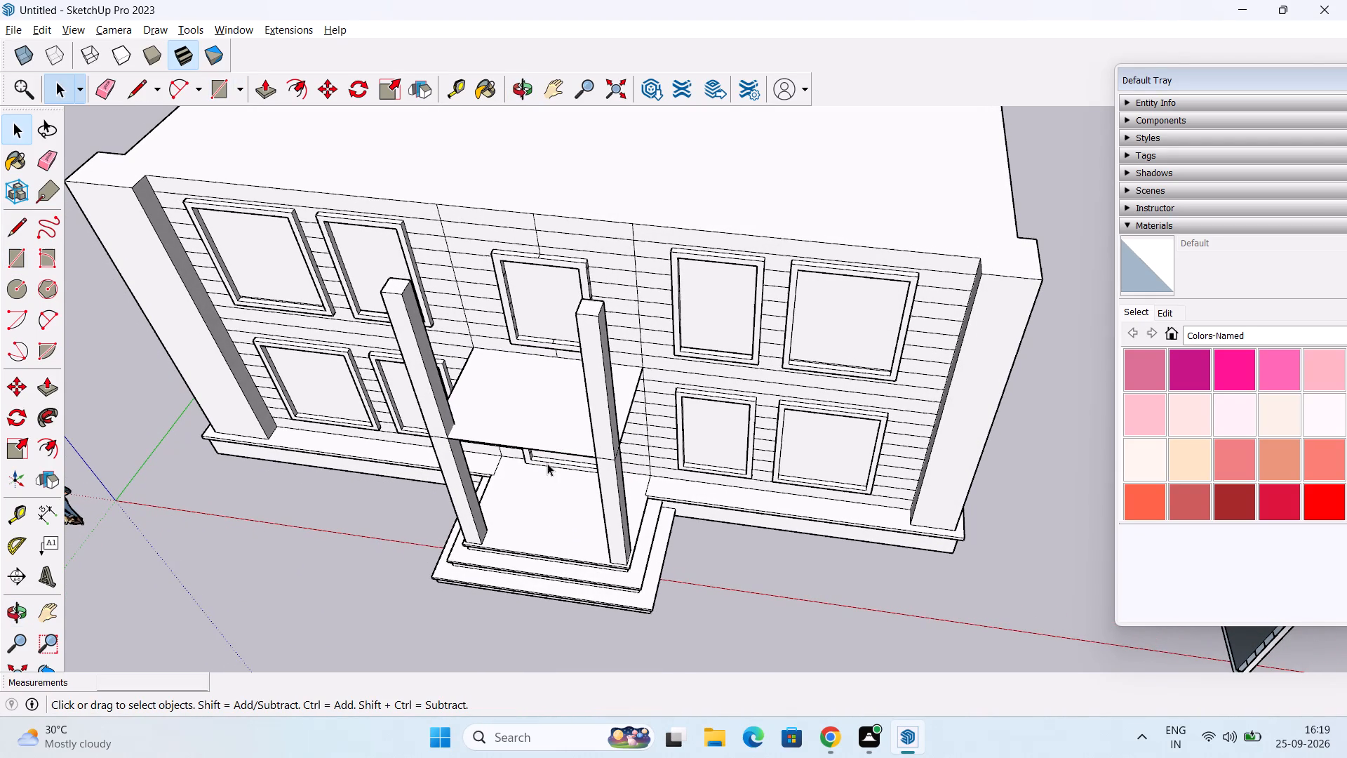
middle_click(544, 463)
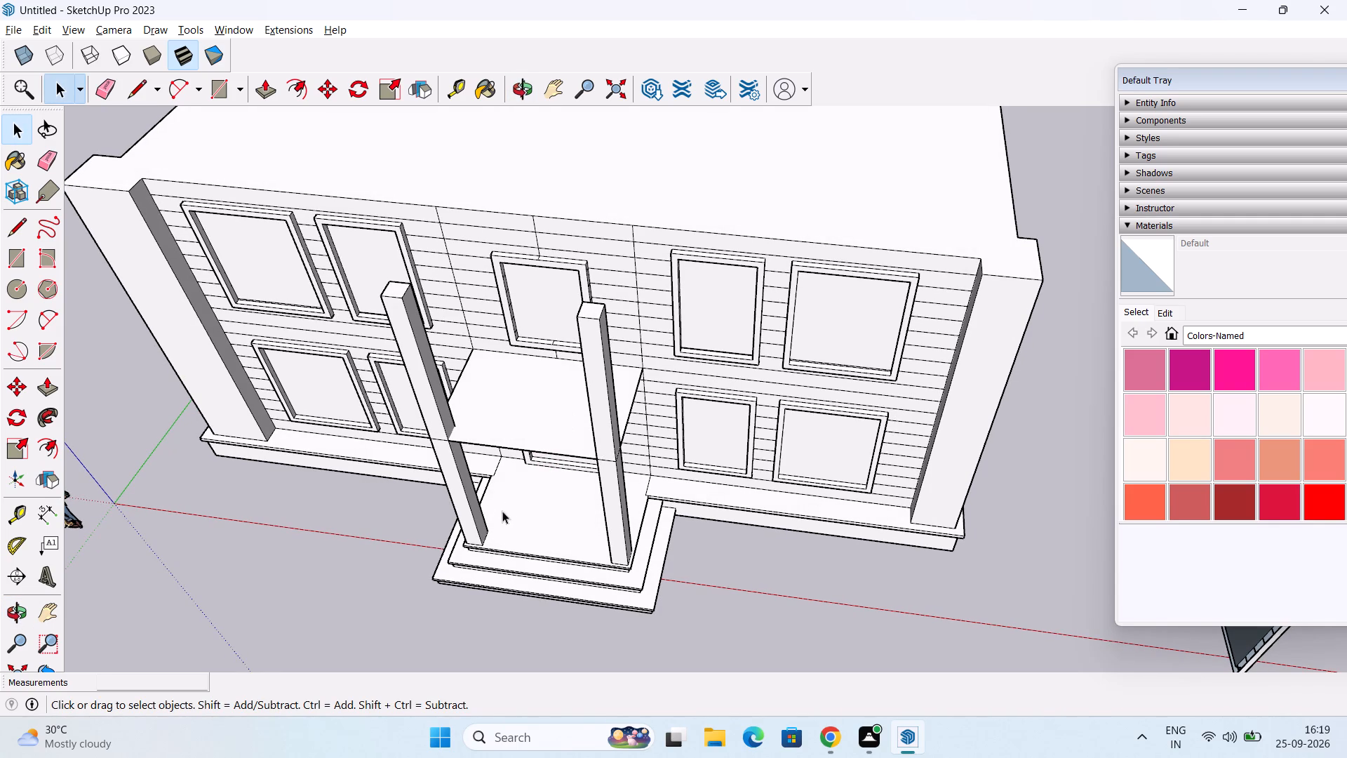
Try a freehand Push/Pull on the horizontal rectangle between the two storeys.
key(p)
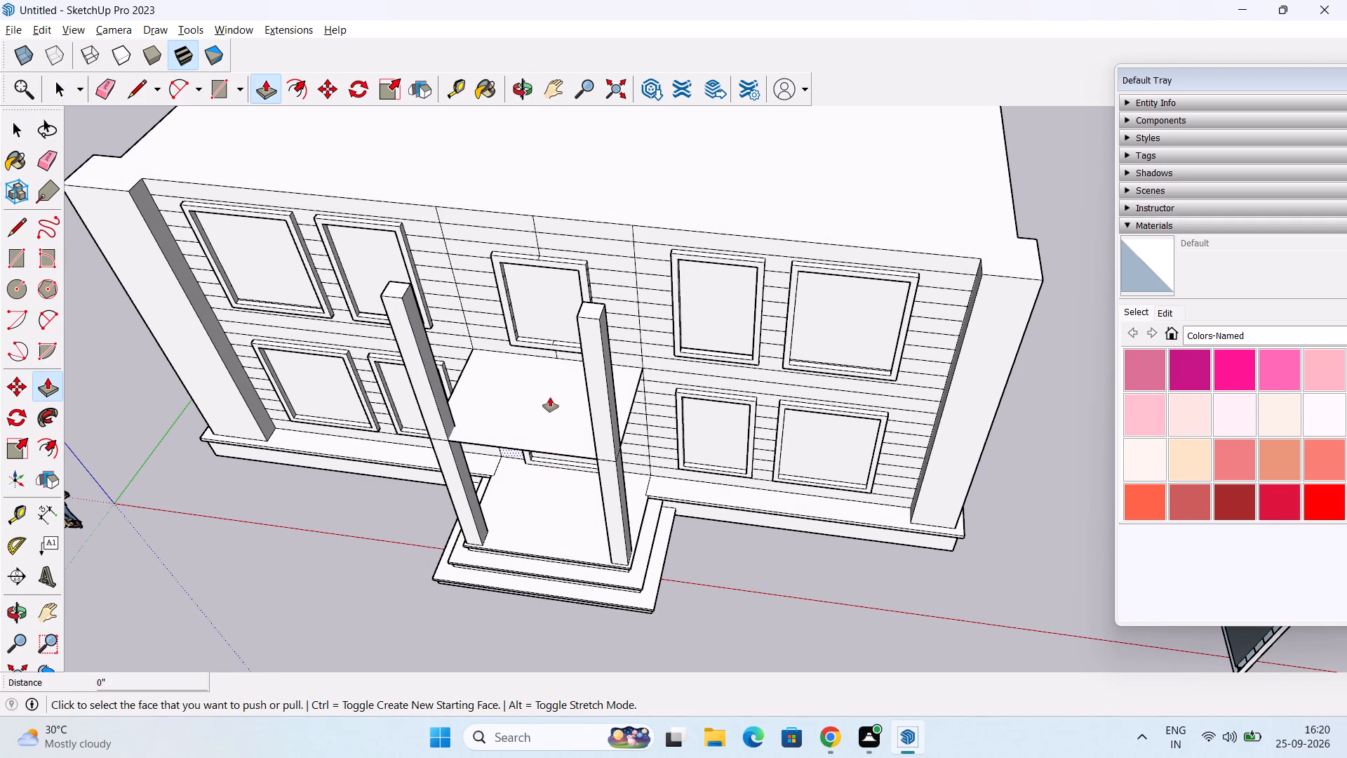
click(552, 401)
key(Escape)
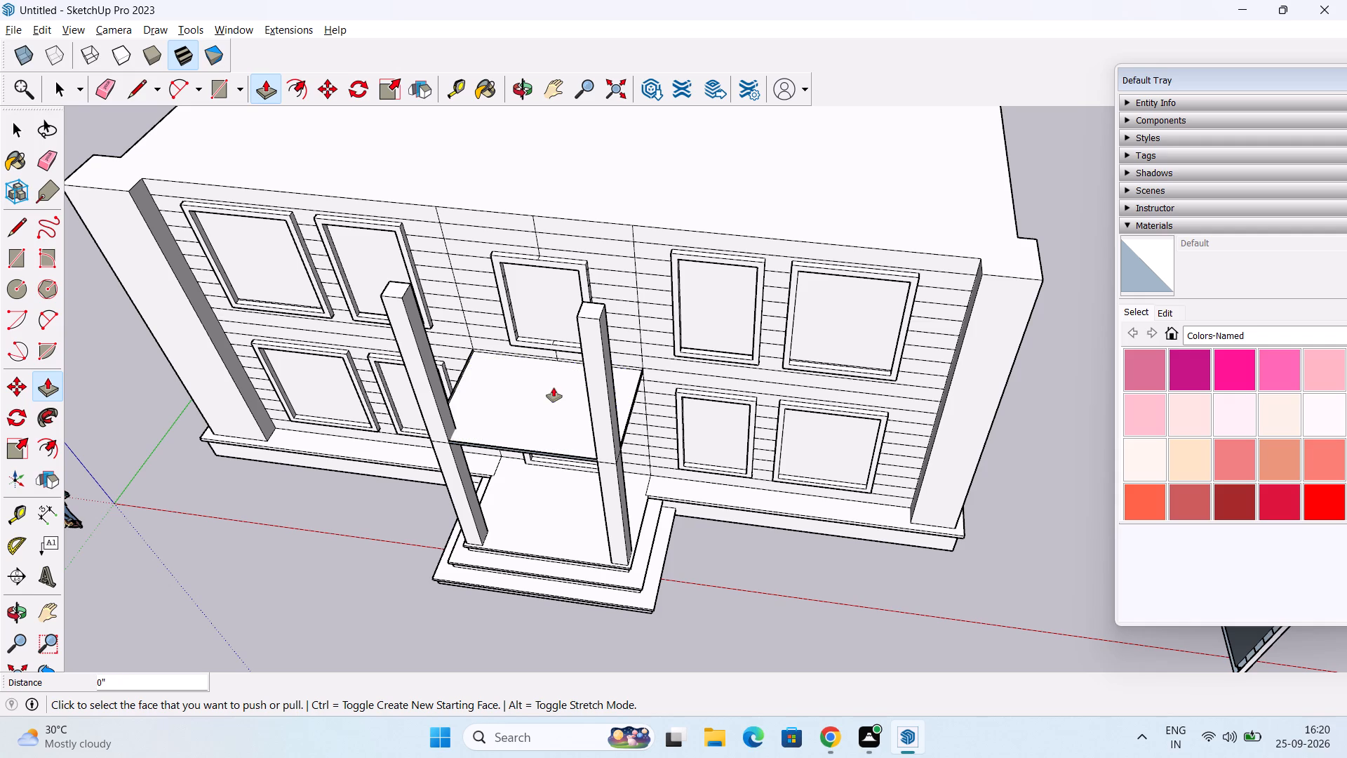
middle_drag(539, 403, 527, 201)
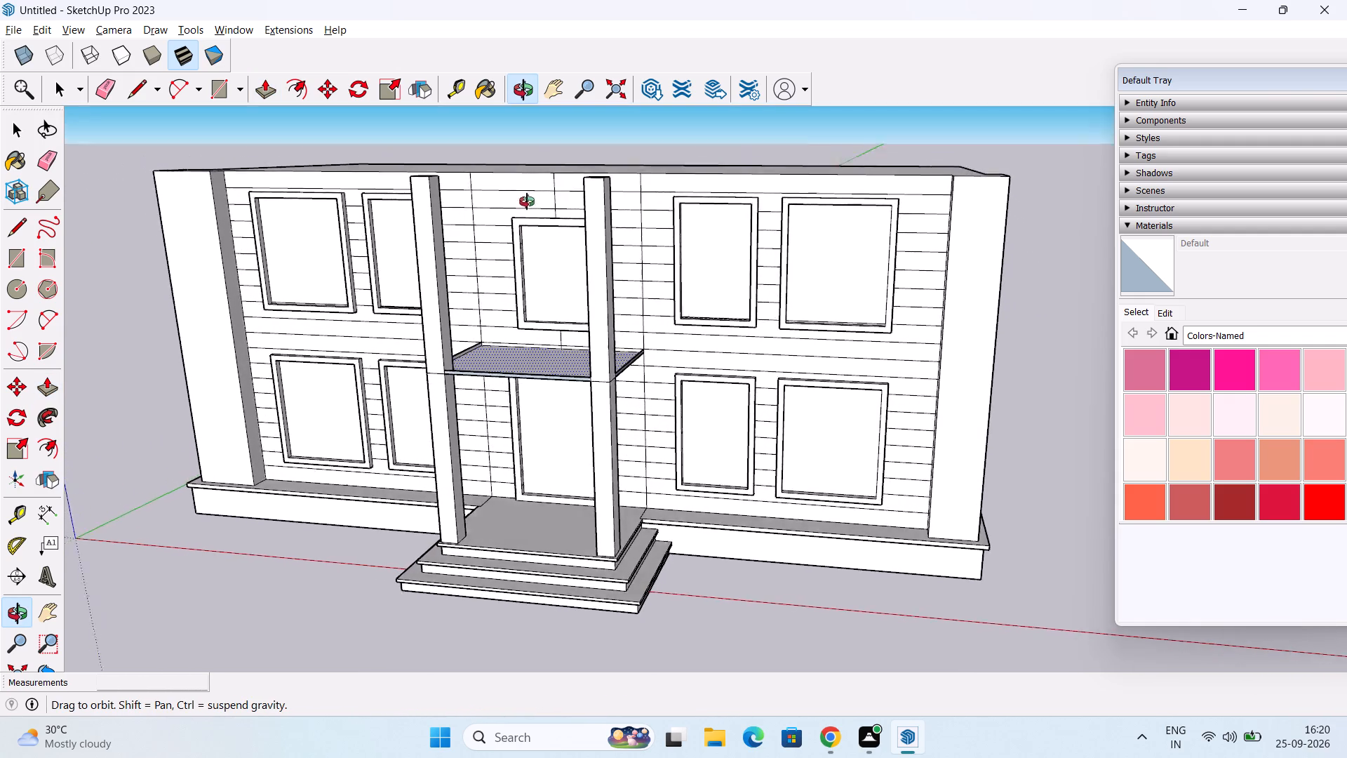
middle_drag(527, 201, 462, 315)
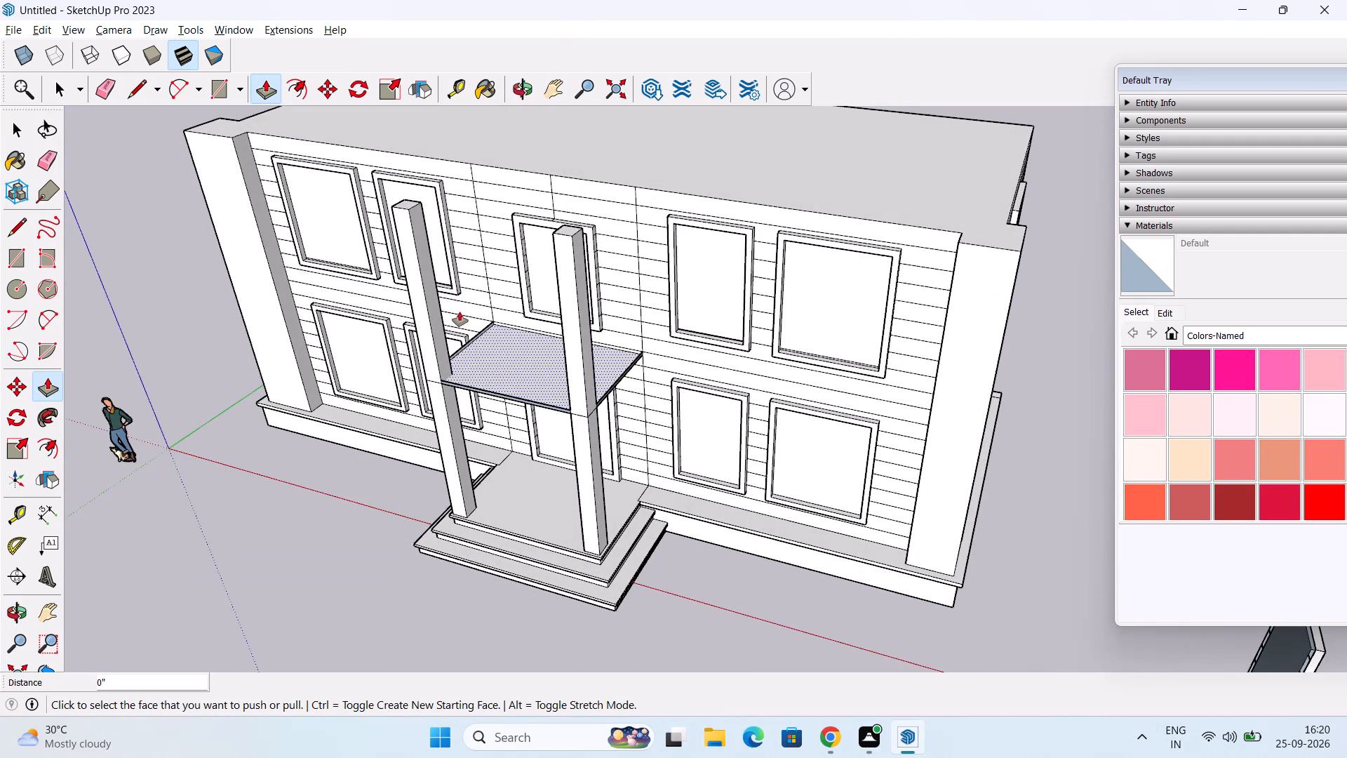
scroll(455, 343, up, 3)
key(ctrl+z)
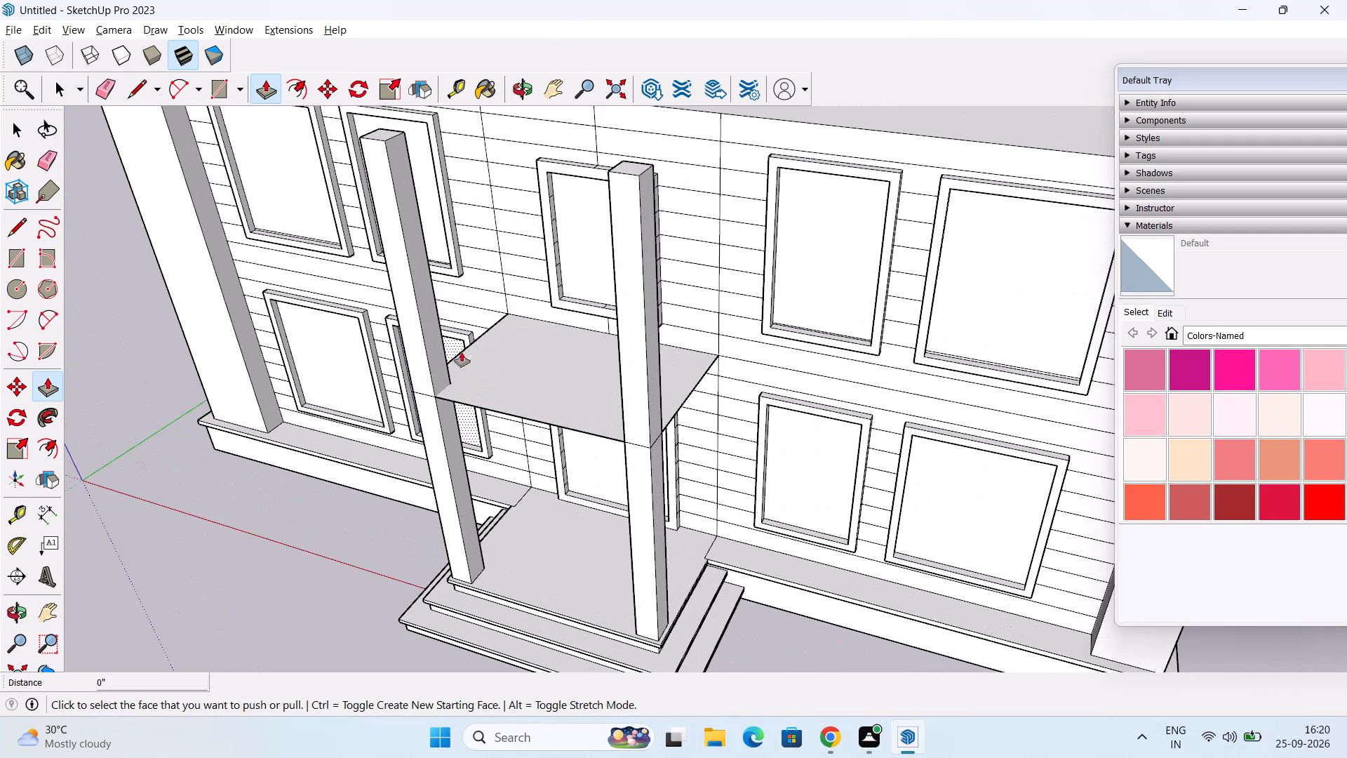
Push/Pull the horizontal rectangle between the storeys up 3" to form the entrance slab.
click(504, 392)
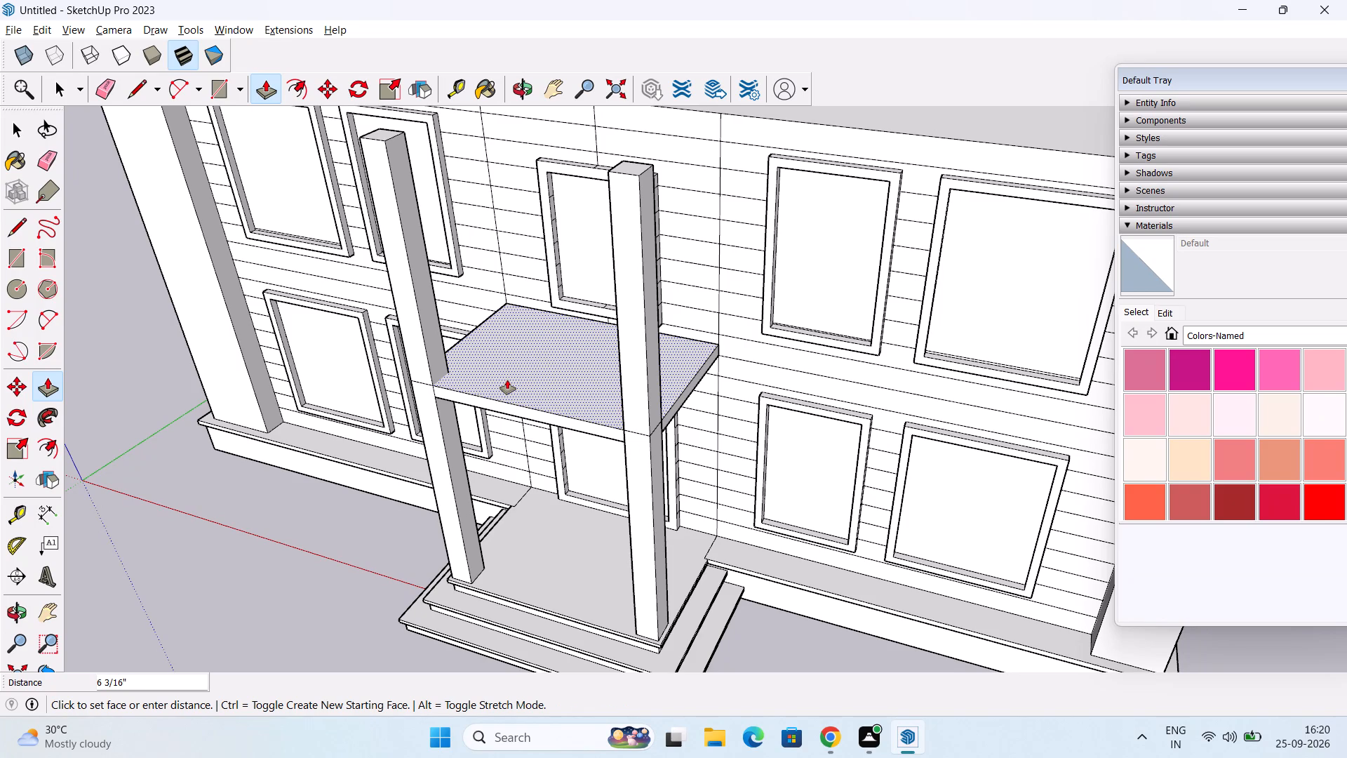
text(3")
key(Return)
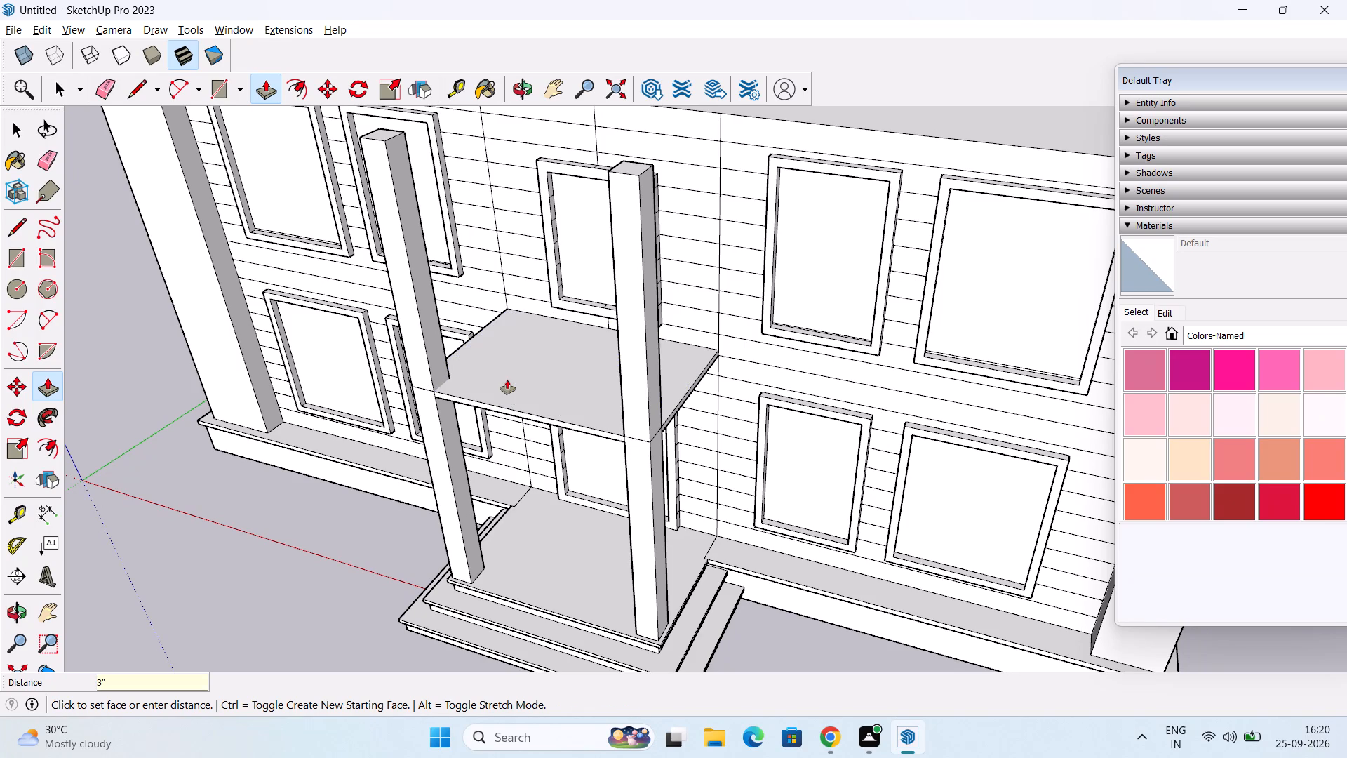
middle_drag(529, 346, 601, 433)
key(space)
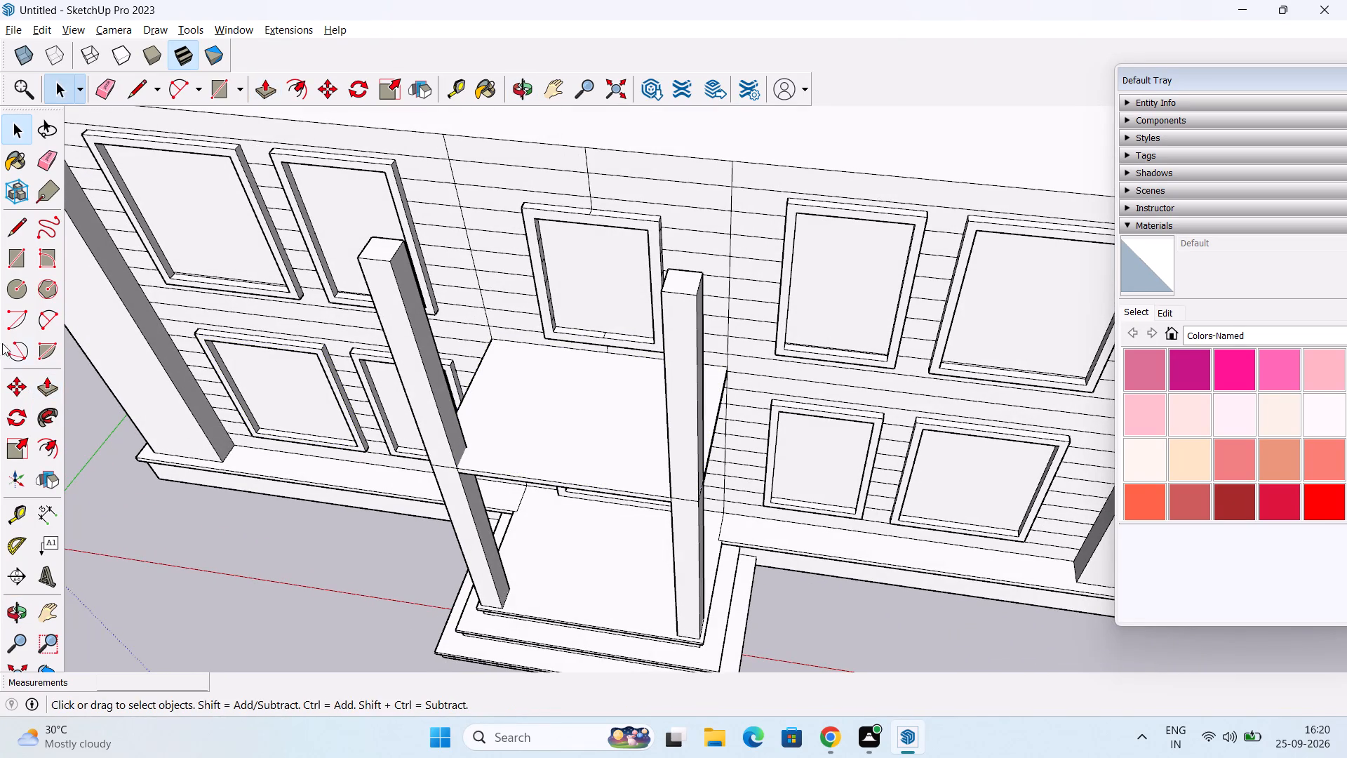
Offset the outline of the entrance slab's top face inward by about 8 5/16".
click(51, 443)
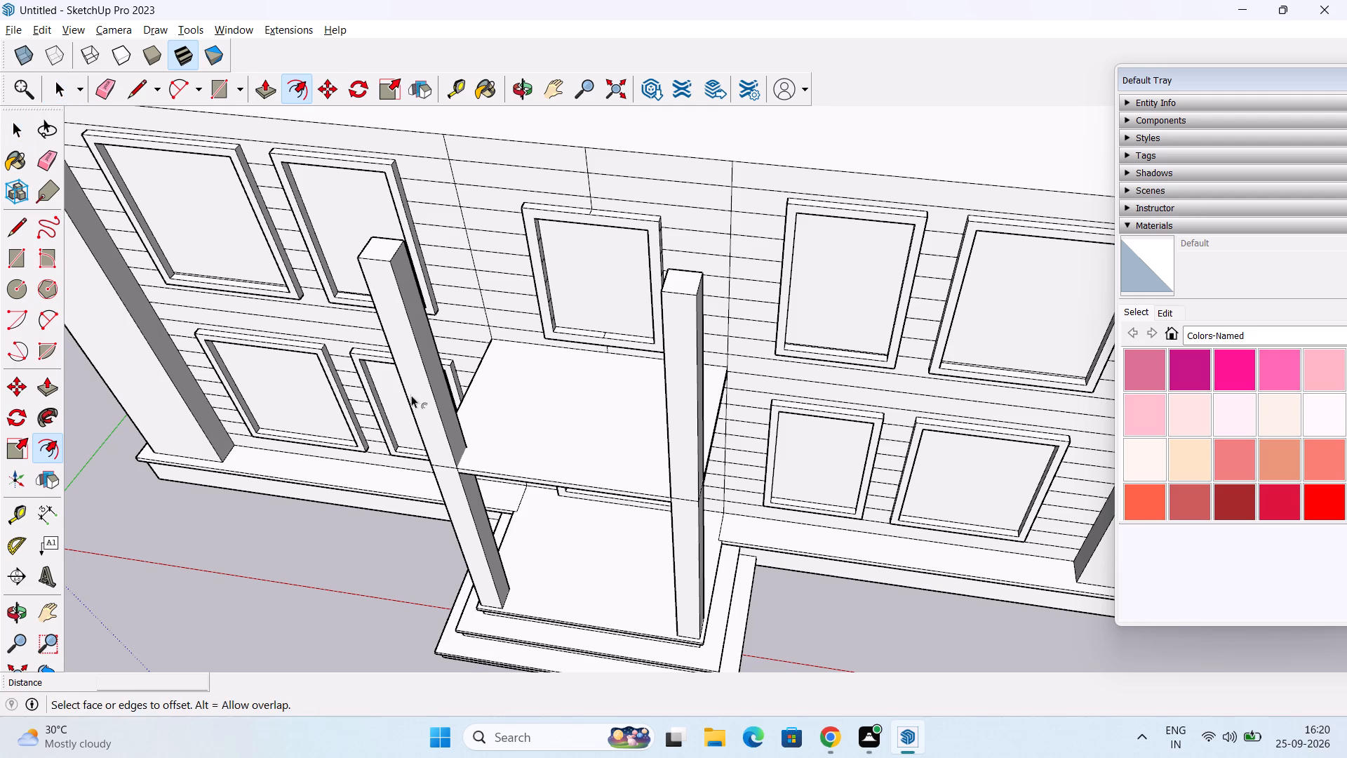
click(499, 398)
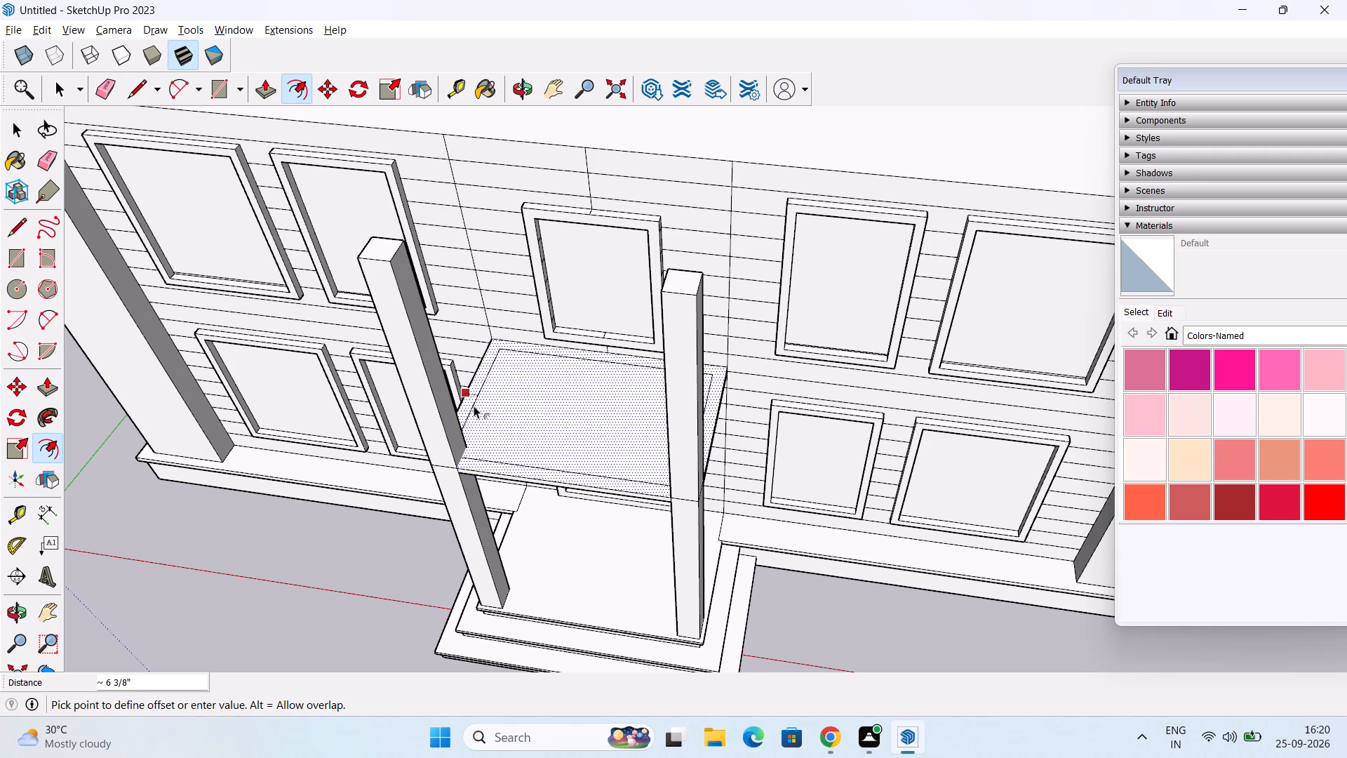
click(478, 406)
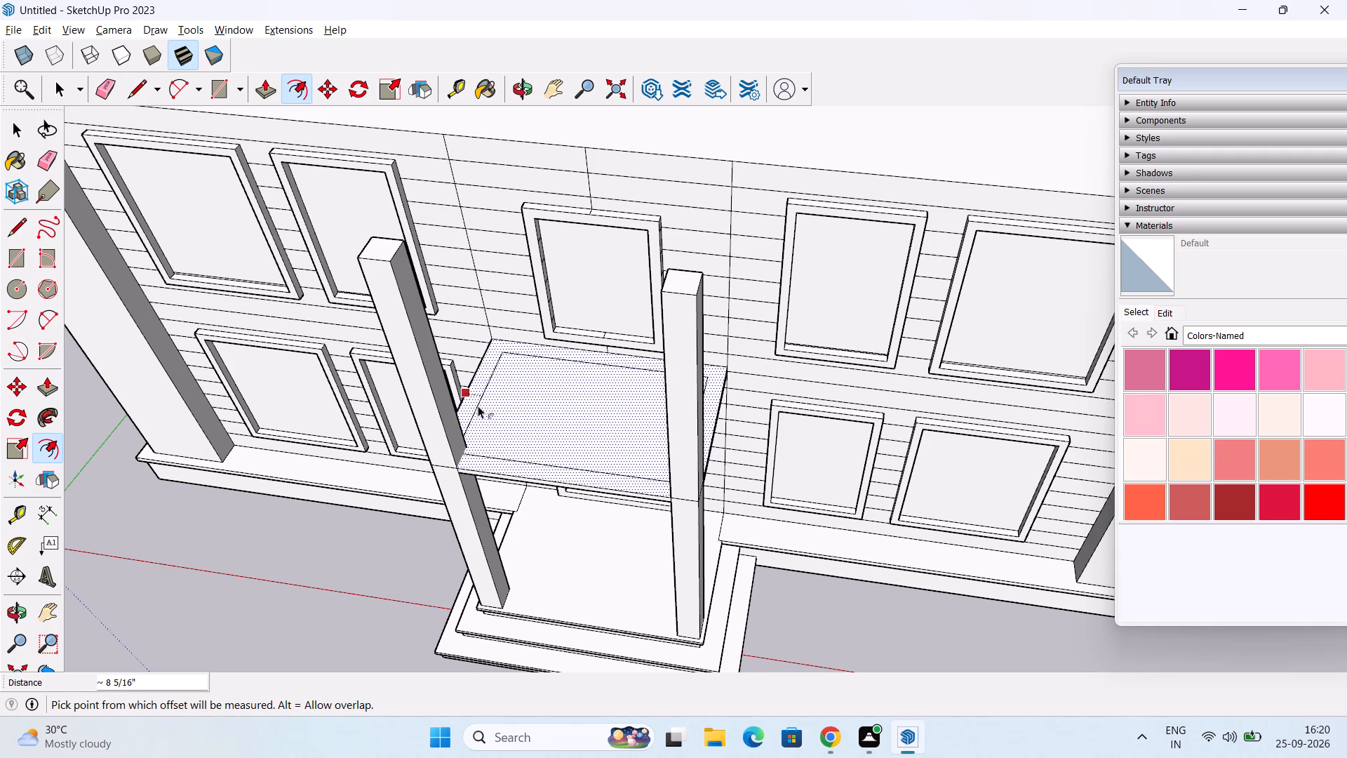
key(space)
Delete both segments of the offset outline that run along the building's front wall.
click(558, 360)
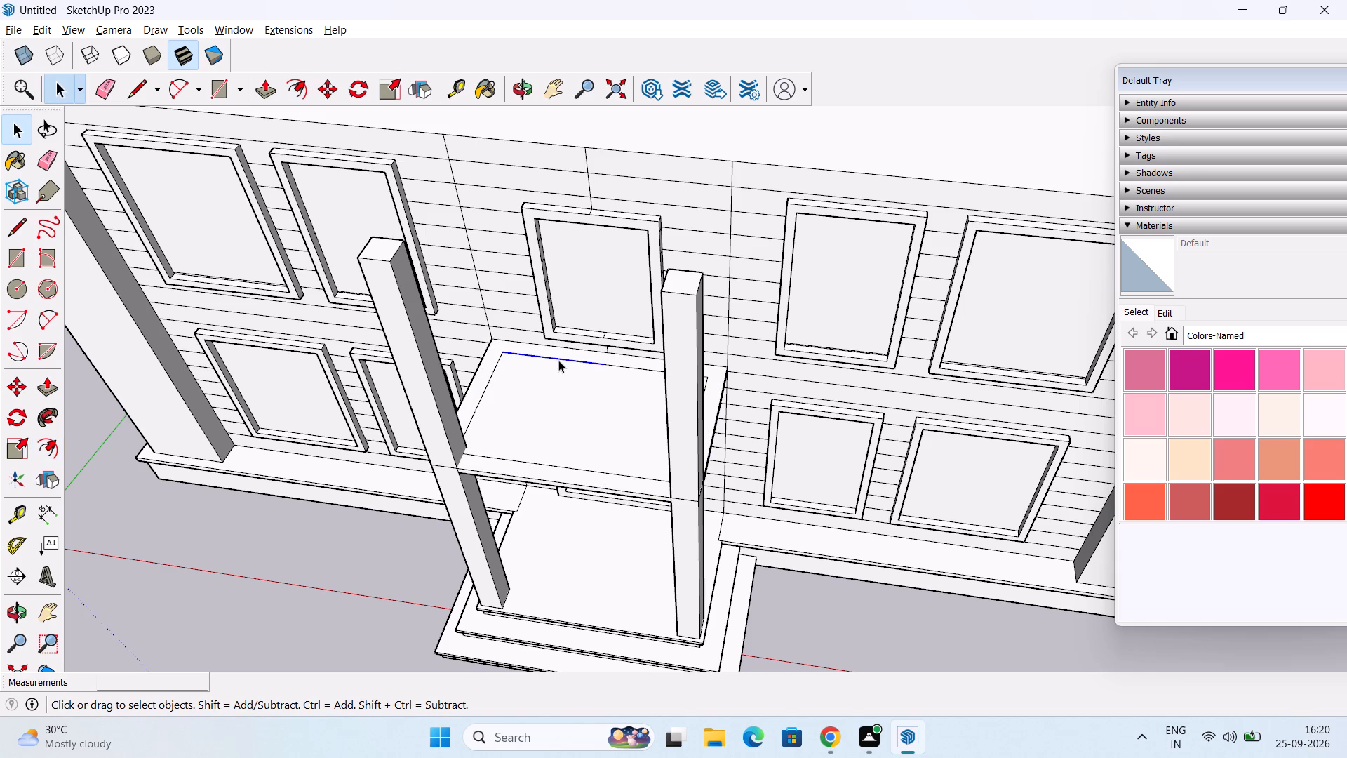
middle_drag(574, 364, 602, 382)
scroll(608, 376, up, 4)
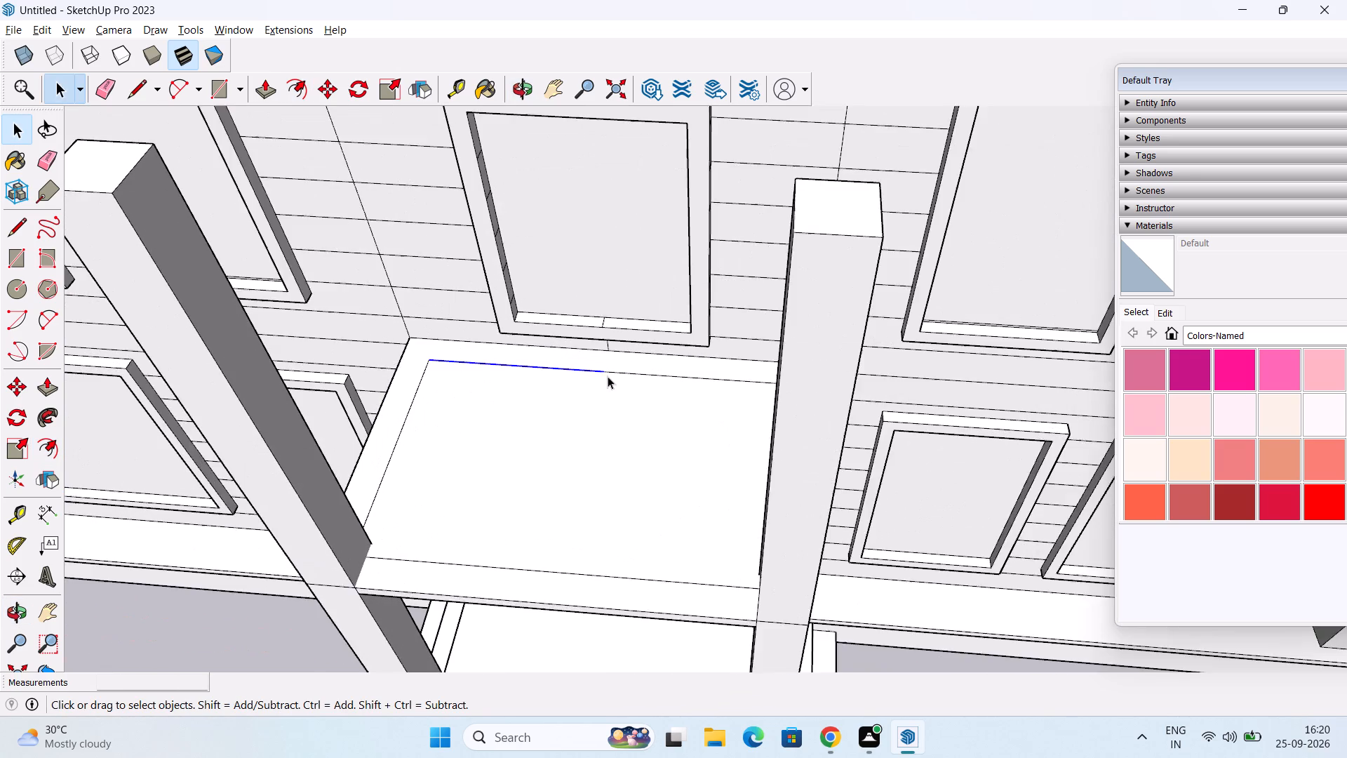
scroll(608, 376, up, 2)
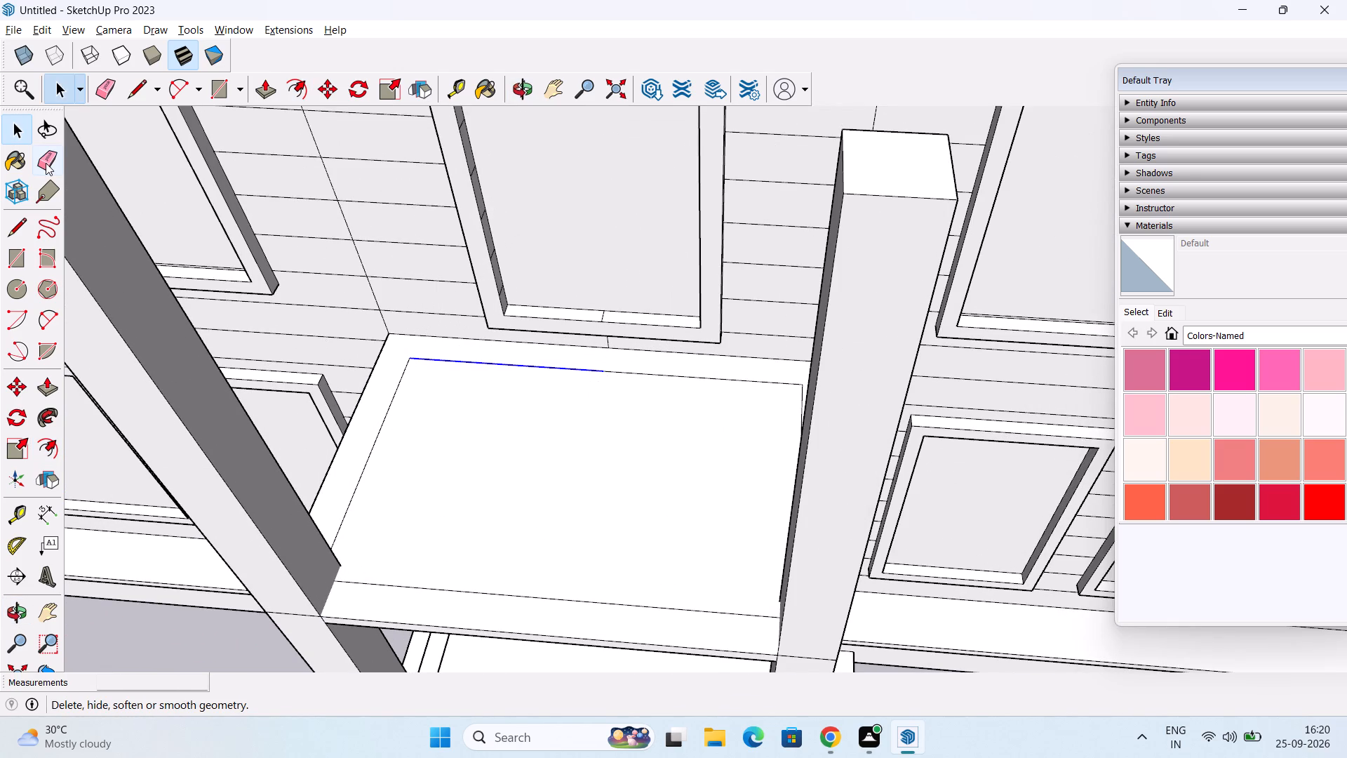
key(Delete)
click(668, 377)
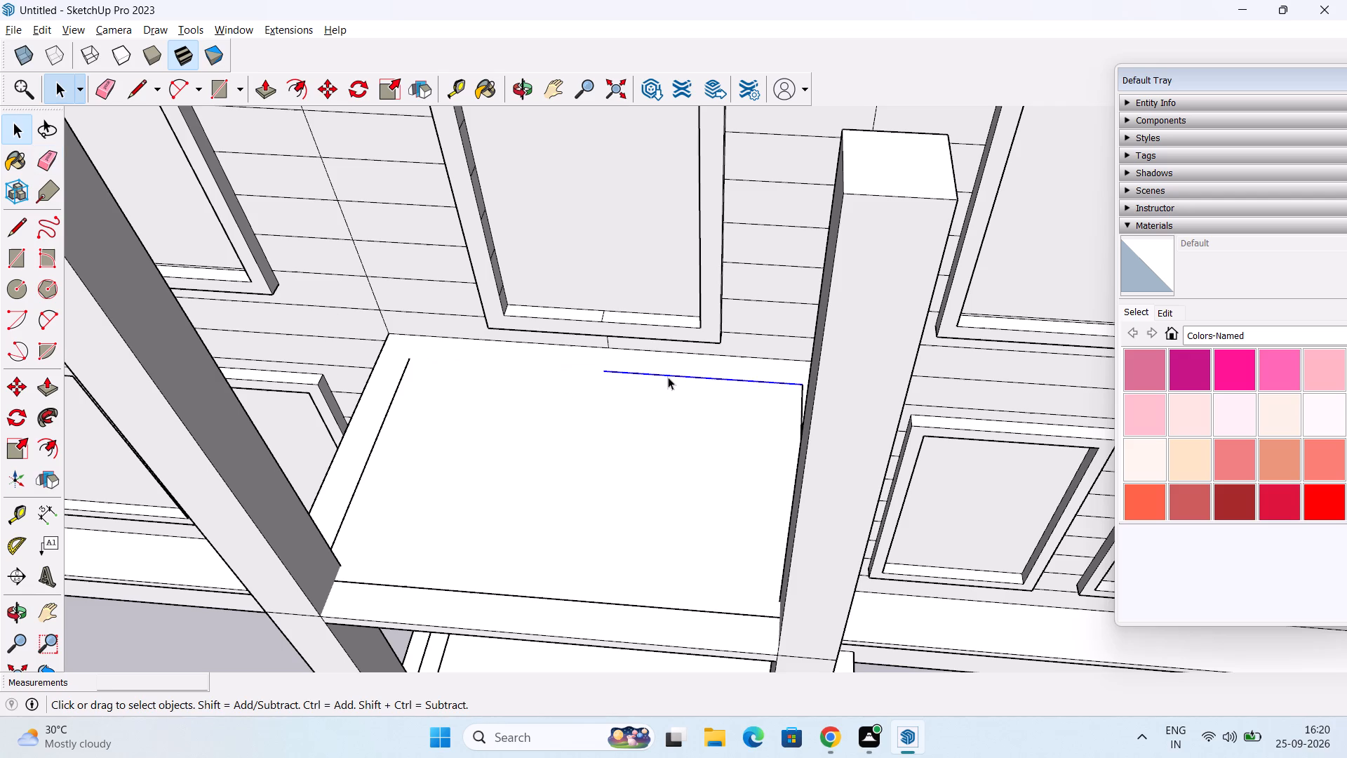
key(Delete)
Draw lines extending both side lines of the slab's offset outline back to the front wall.
middle_drag(675, 383, 692, 437)
scroll(670, 433, up, 3)
key(l)
click(320, 378)
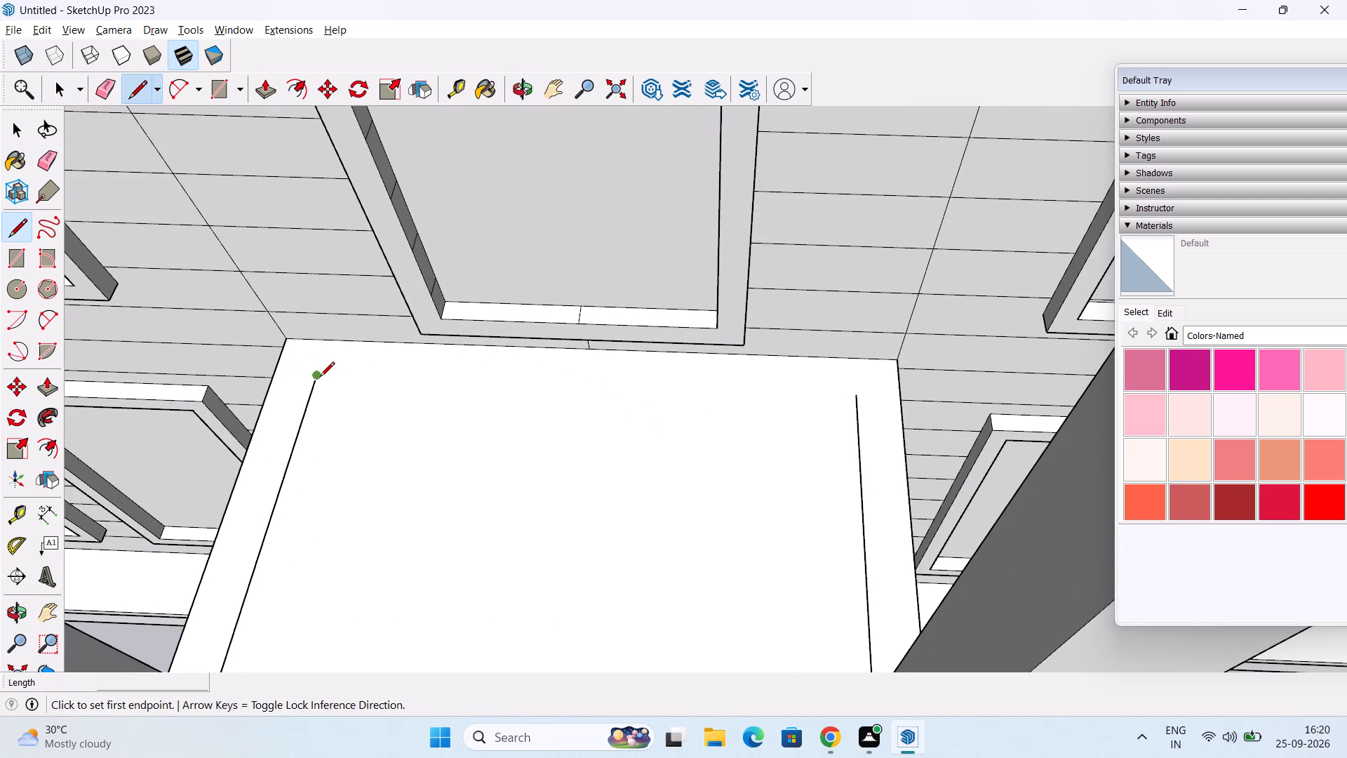
click(327, 341)
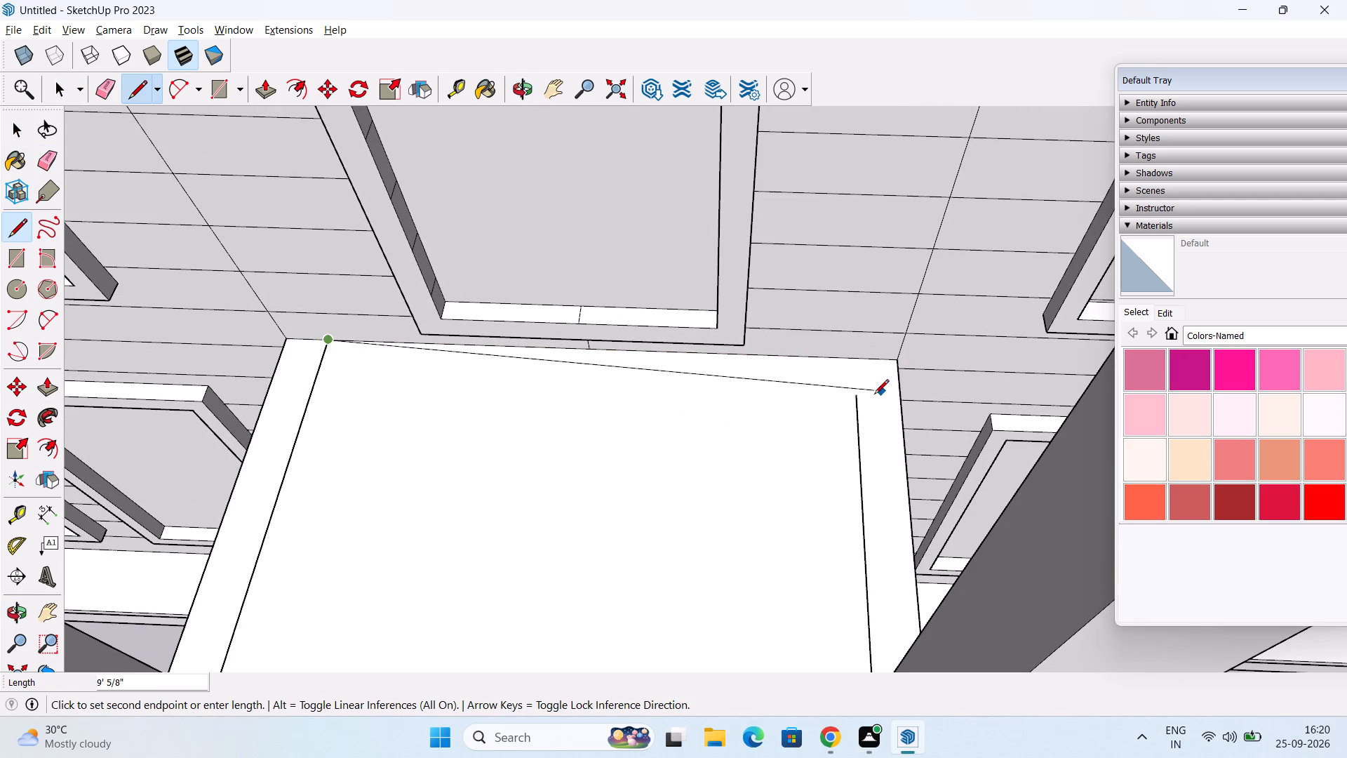
key(Escape)
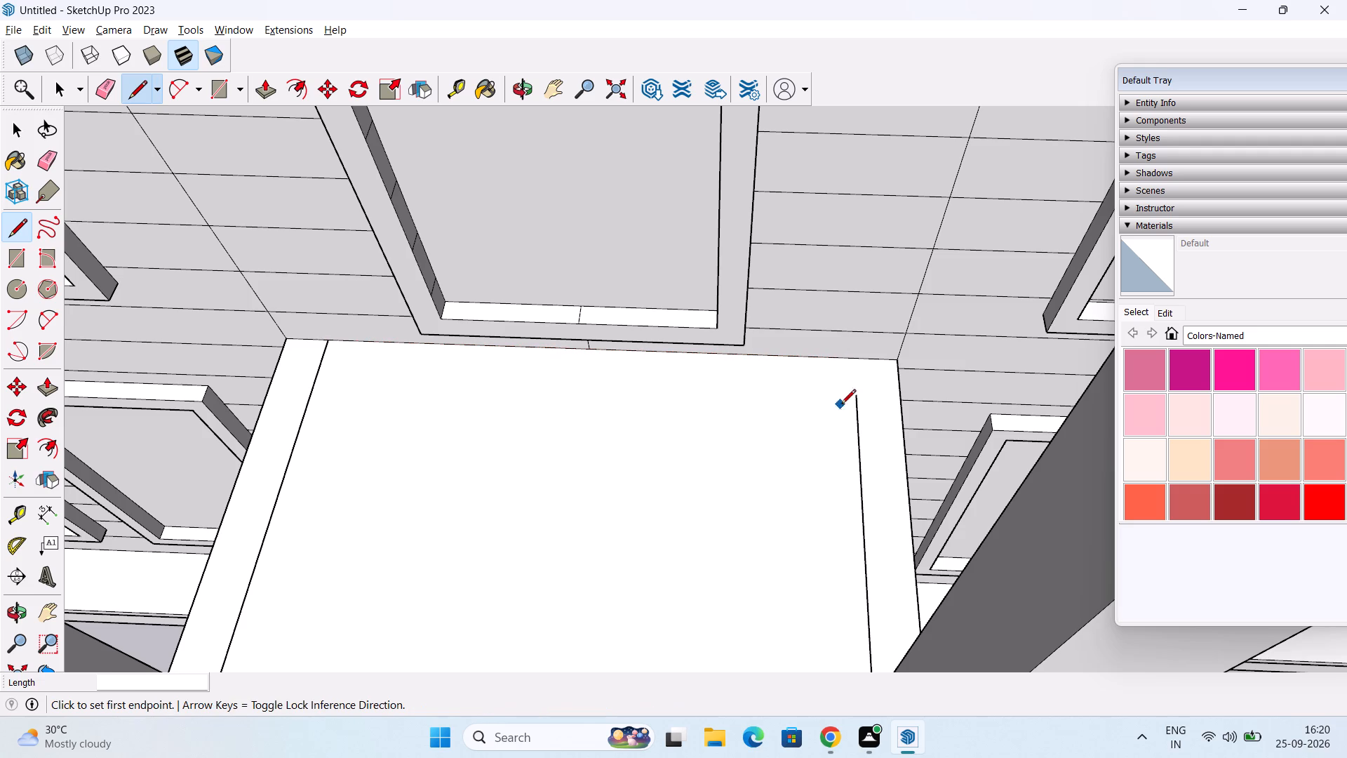
click(861, 397)
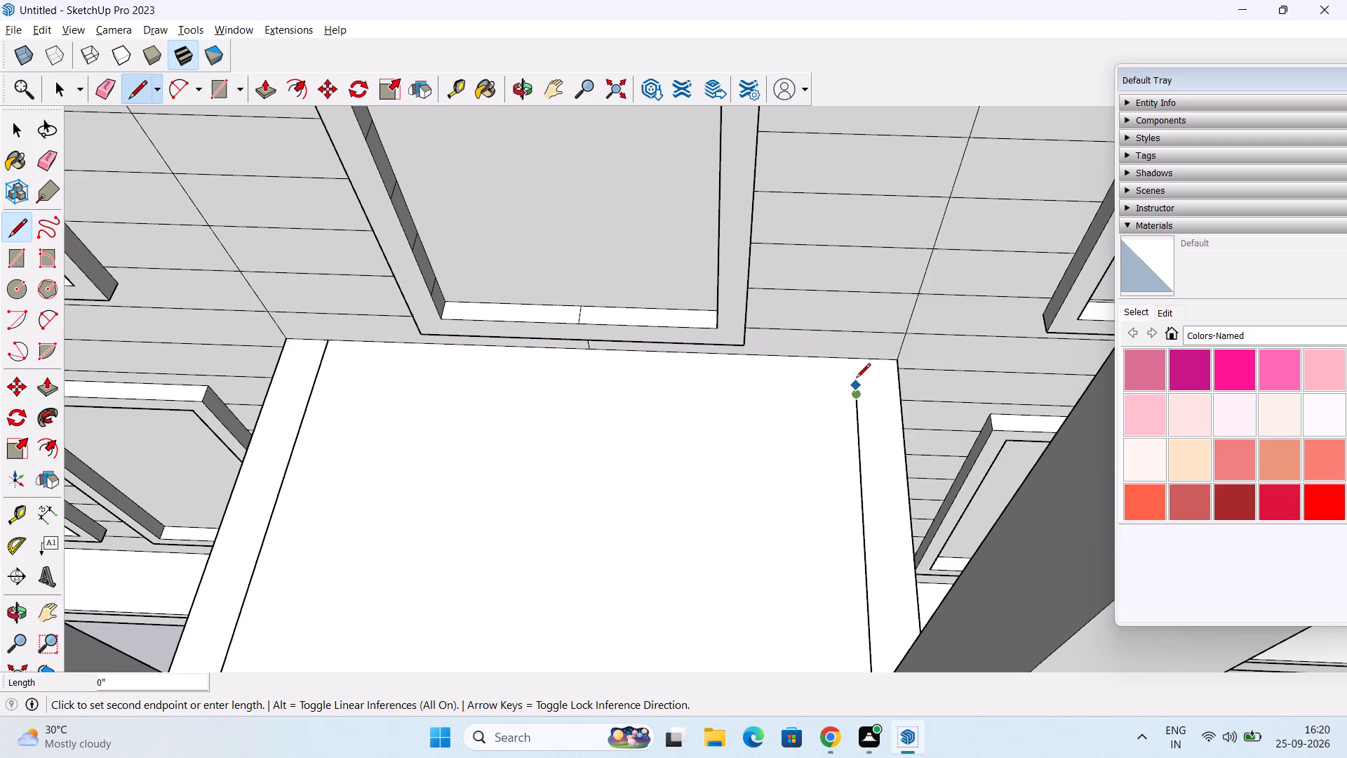
click(848, 363)
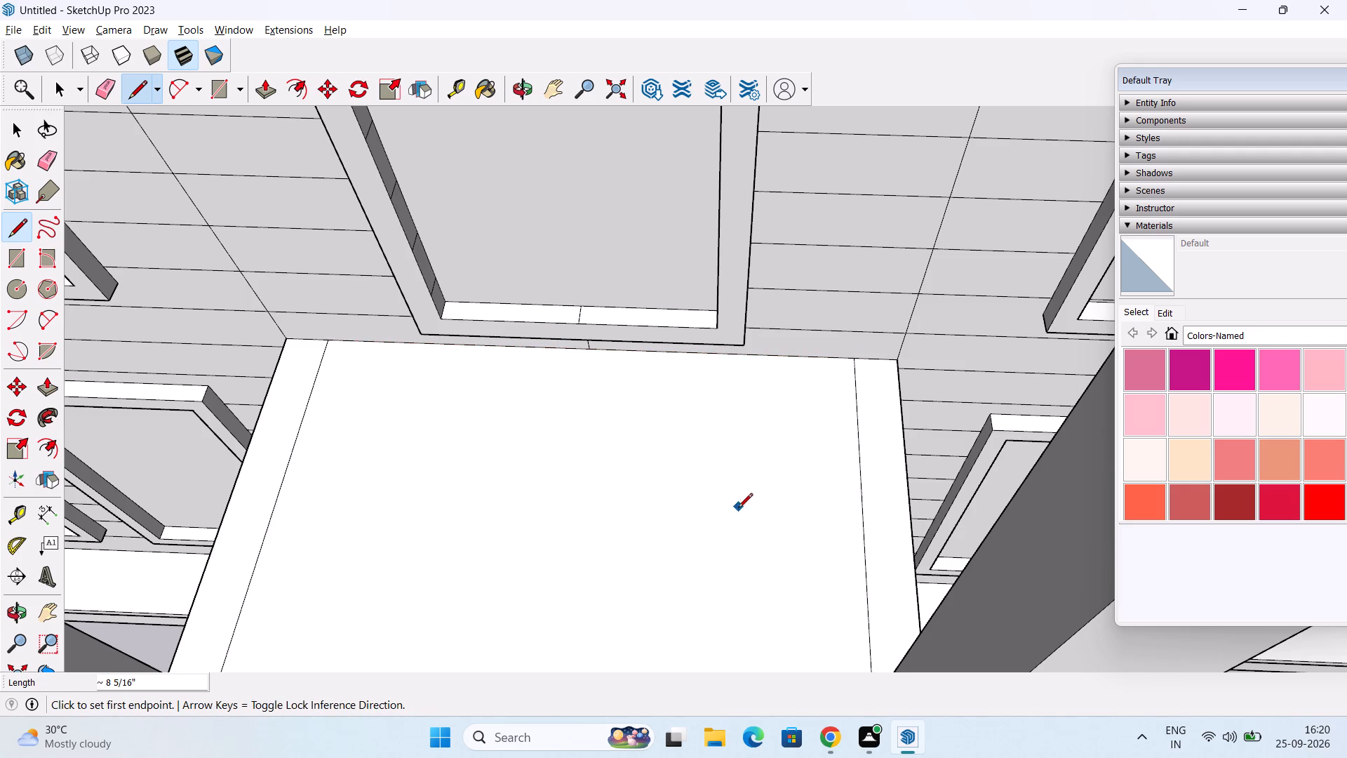
key(space)
From beneath the slab, Push/Pull its left side face inward about 8 5/16", and the resulting inner face another 3 11/16" or so.
scroll(730, 506, down, 4)
middle_drag(735, 504, 676, 373)
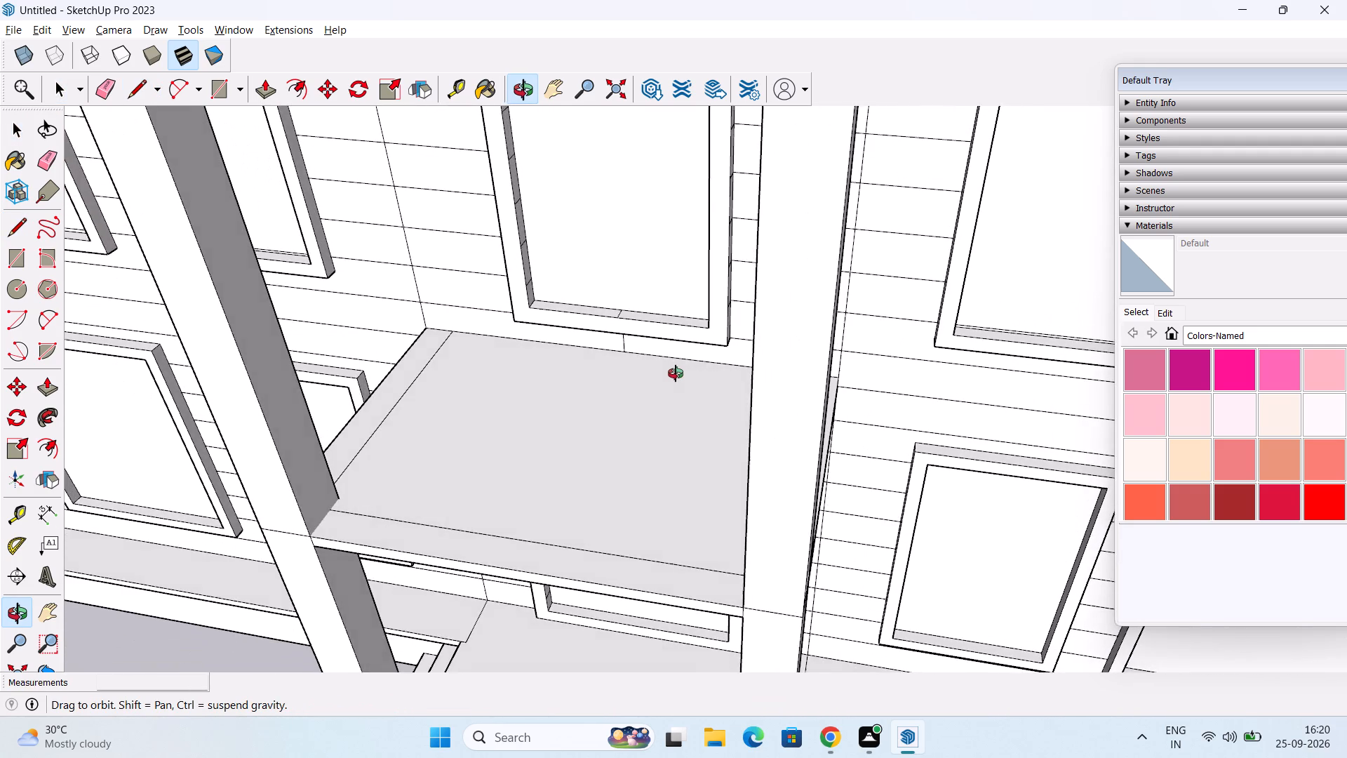
middle_drag(676, 373, 675, 278)
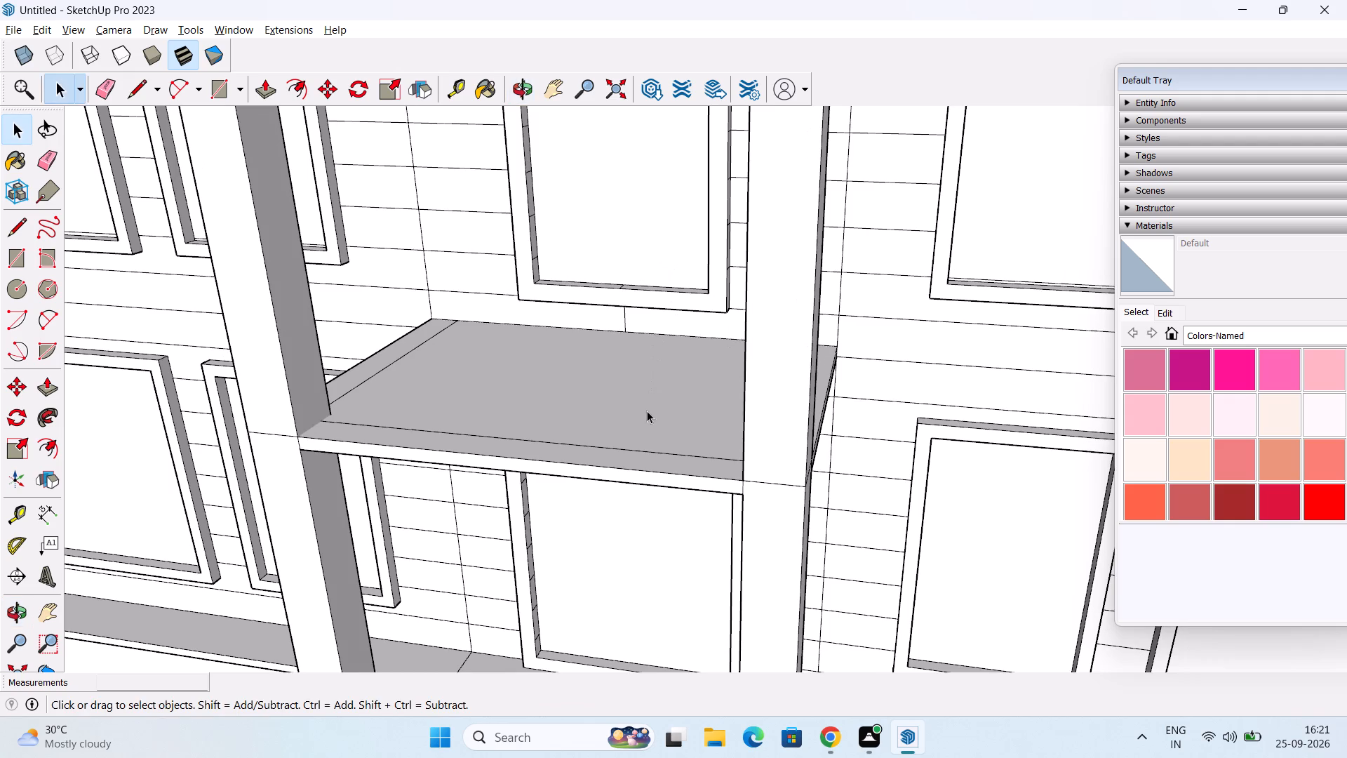
middle_drag(647, 412, 662, 411)
middle_drag(664, 387, 664, 328)
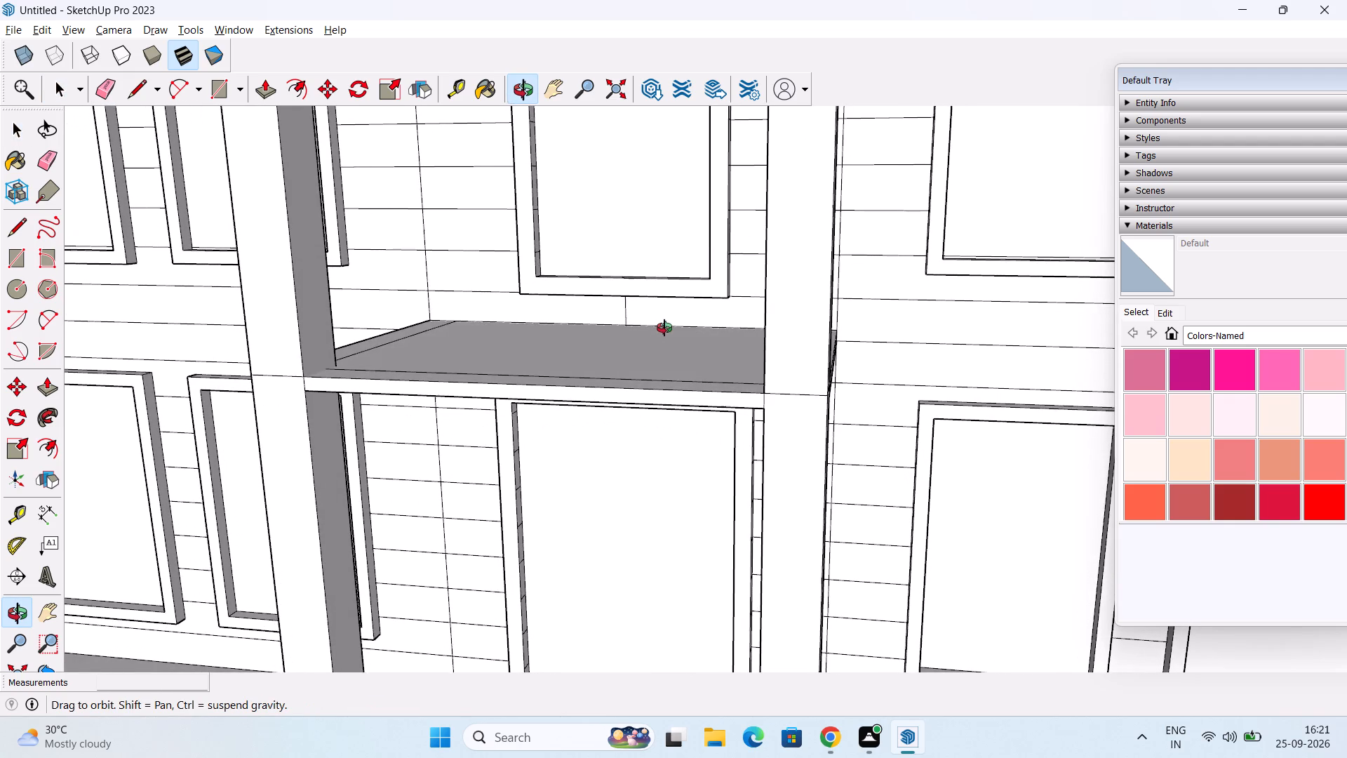
middle_drag(664, 328, 690, 213)
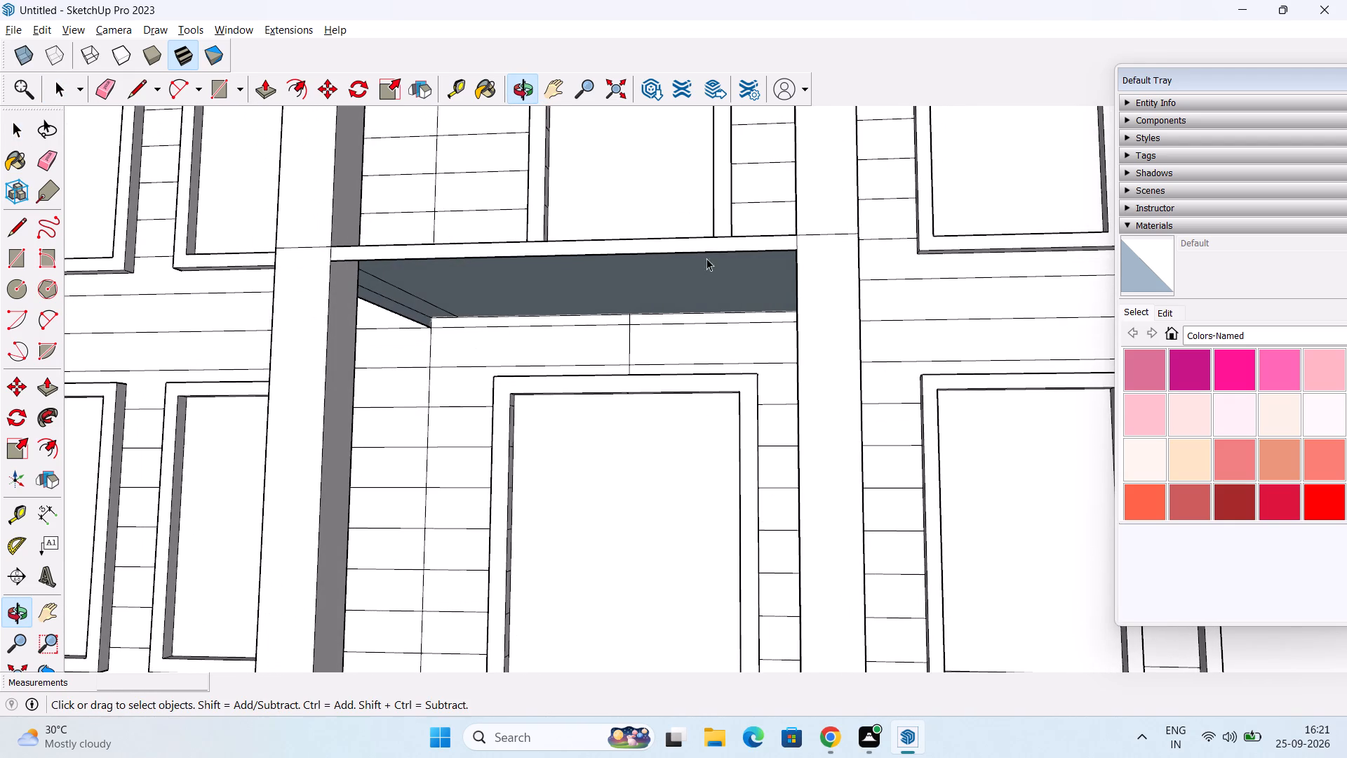
scroll(663, 305, up, 5)
middle_drag(663, 296, 616, 139)
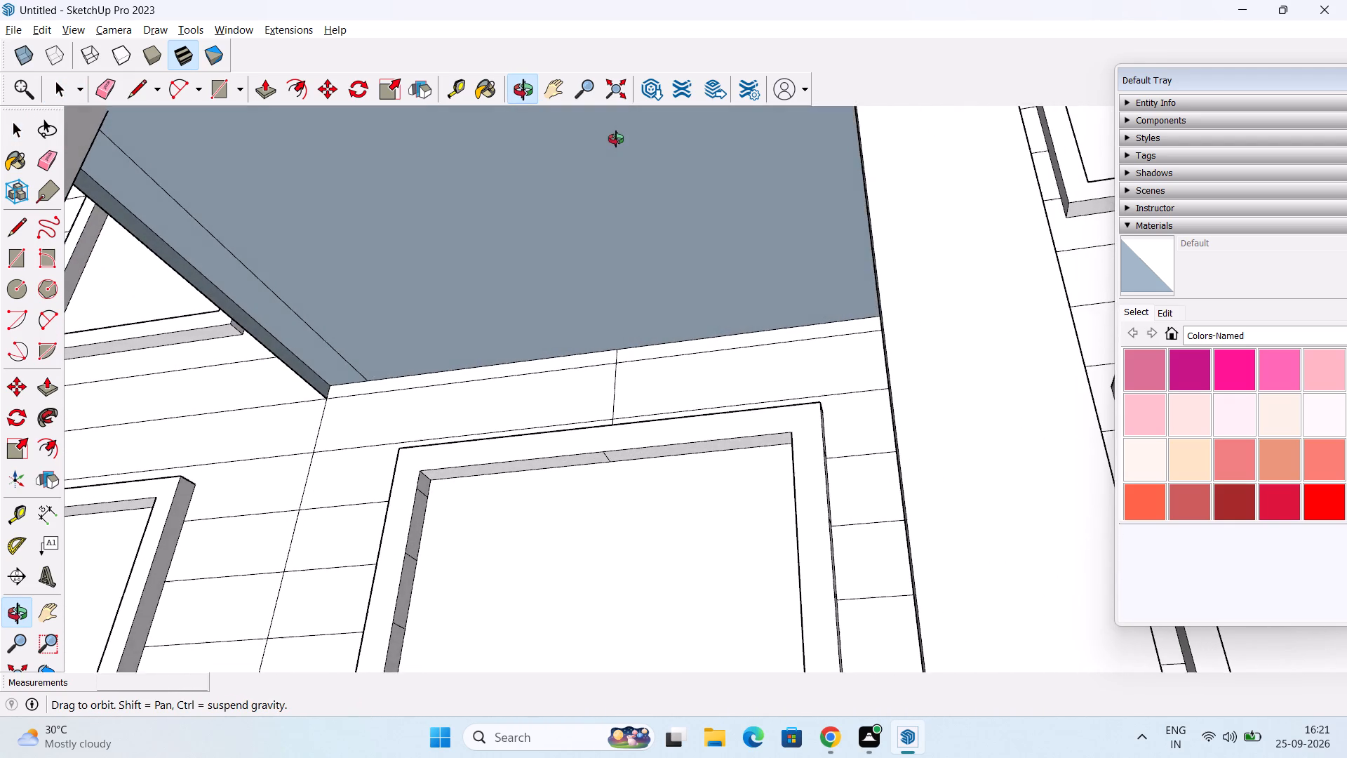
middle_drag(616, 139, 593, 250)
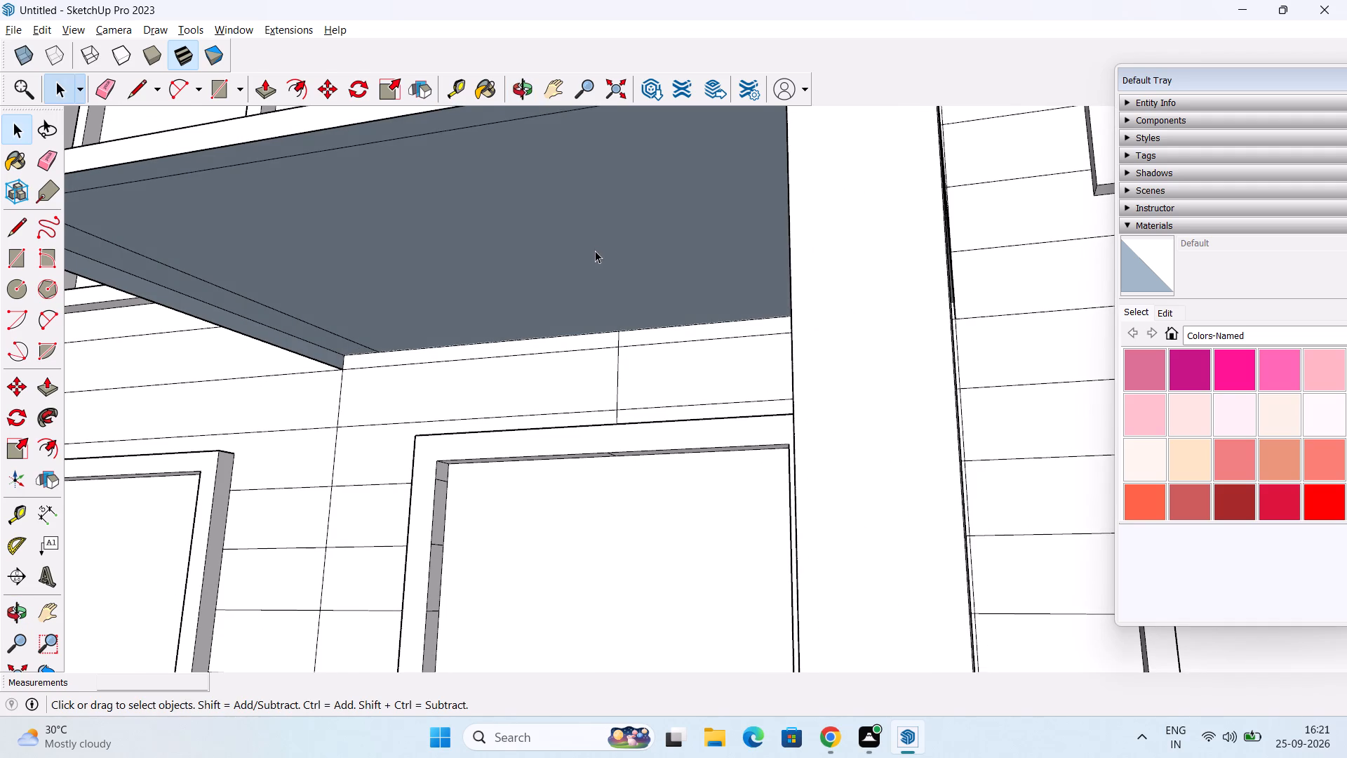
key(p)
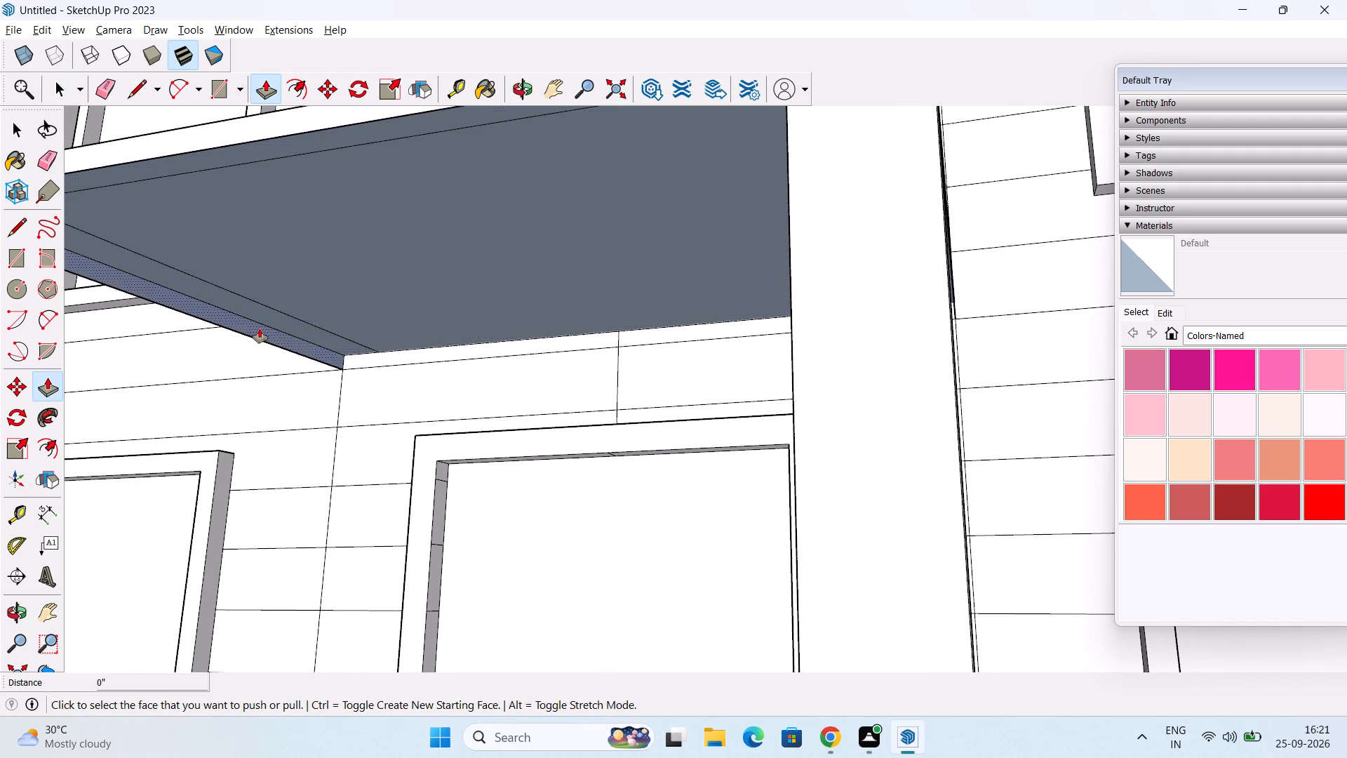
click(252, 328)
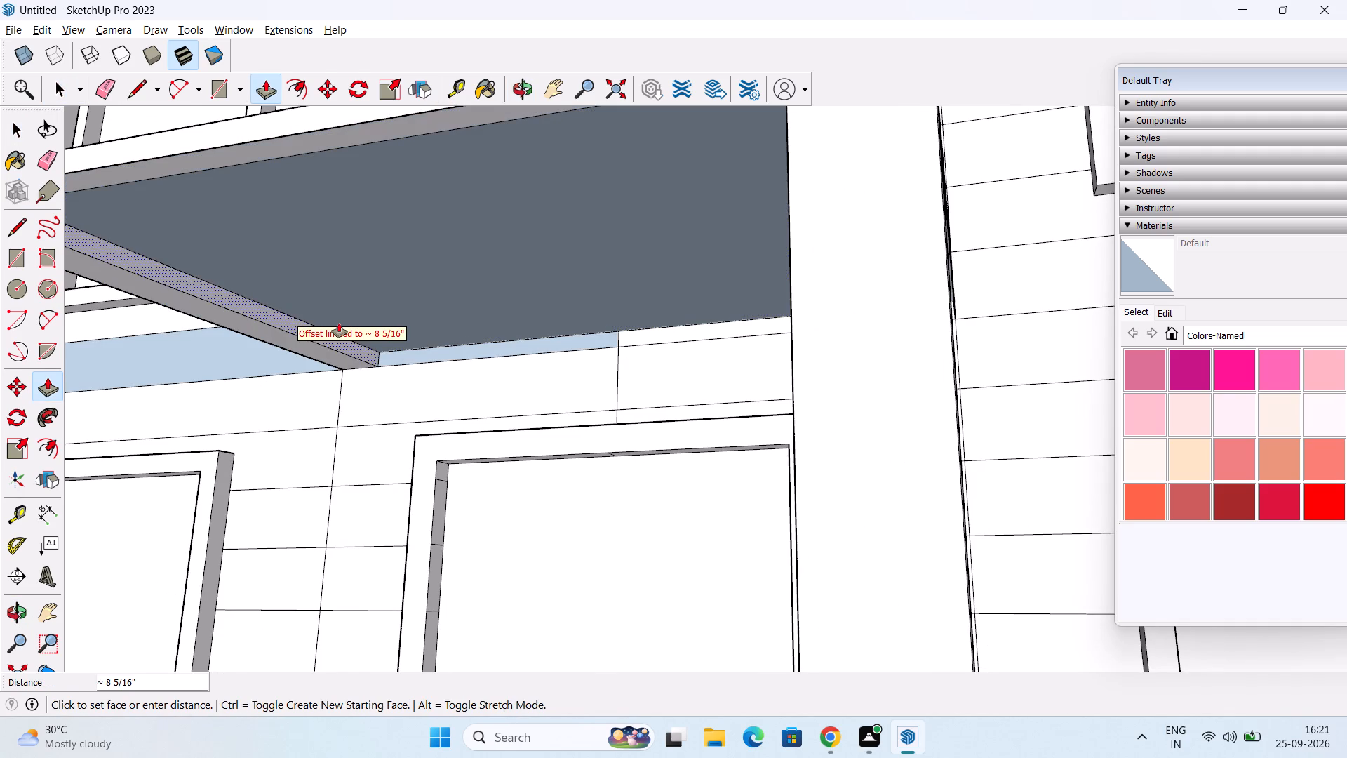
click(344, 310)
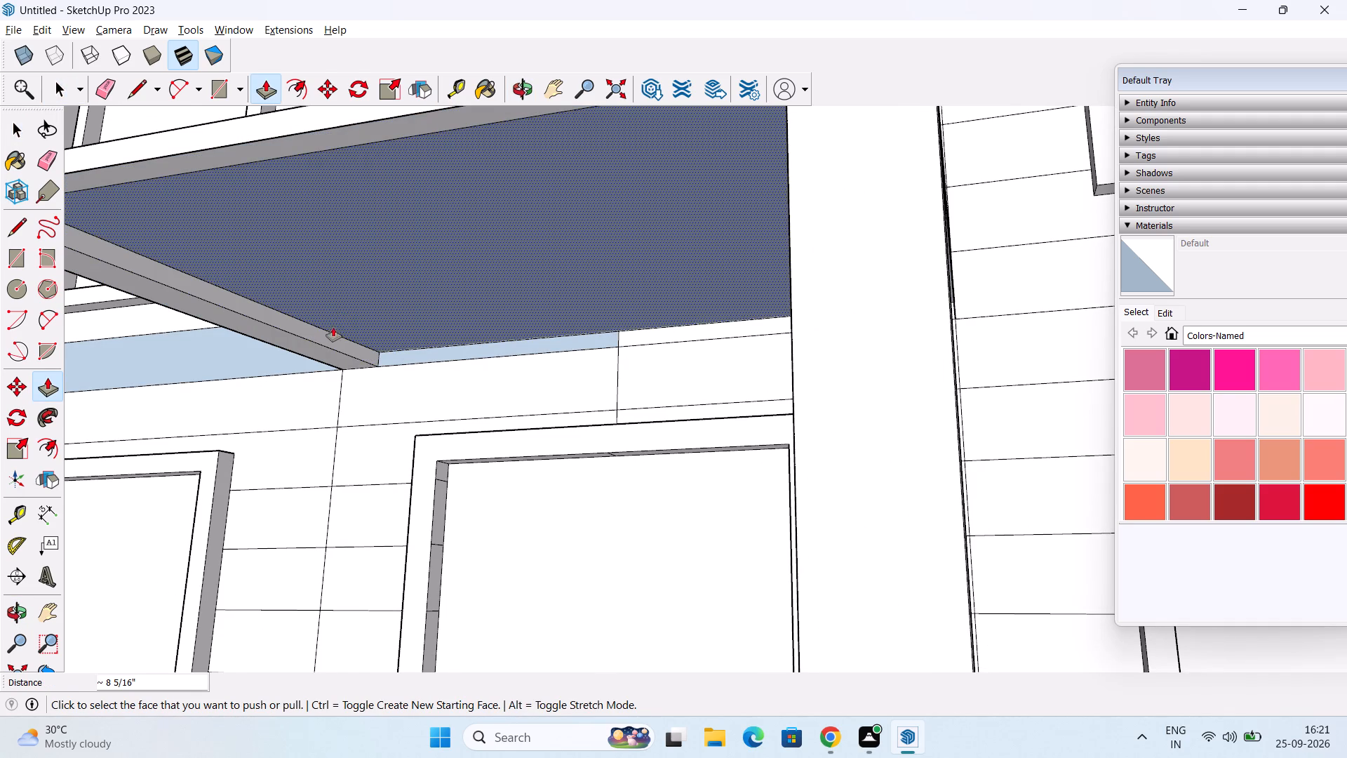
click(313, 331)
drag(497, 317, 504, 316)
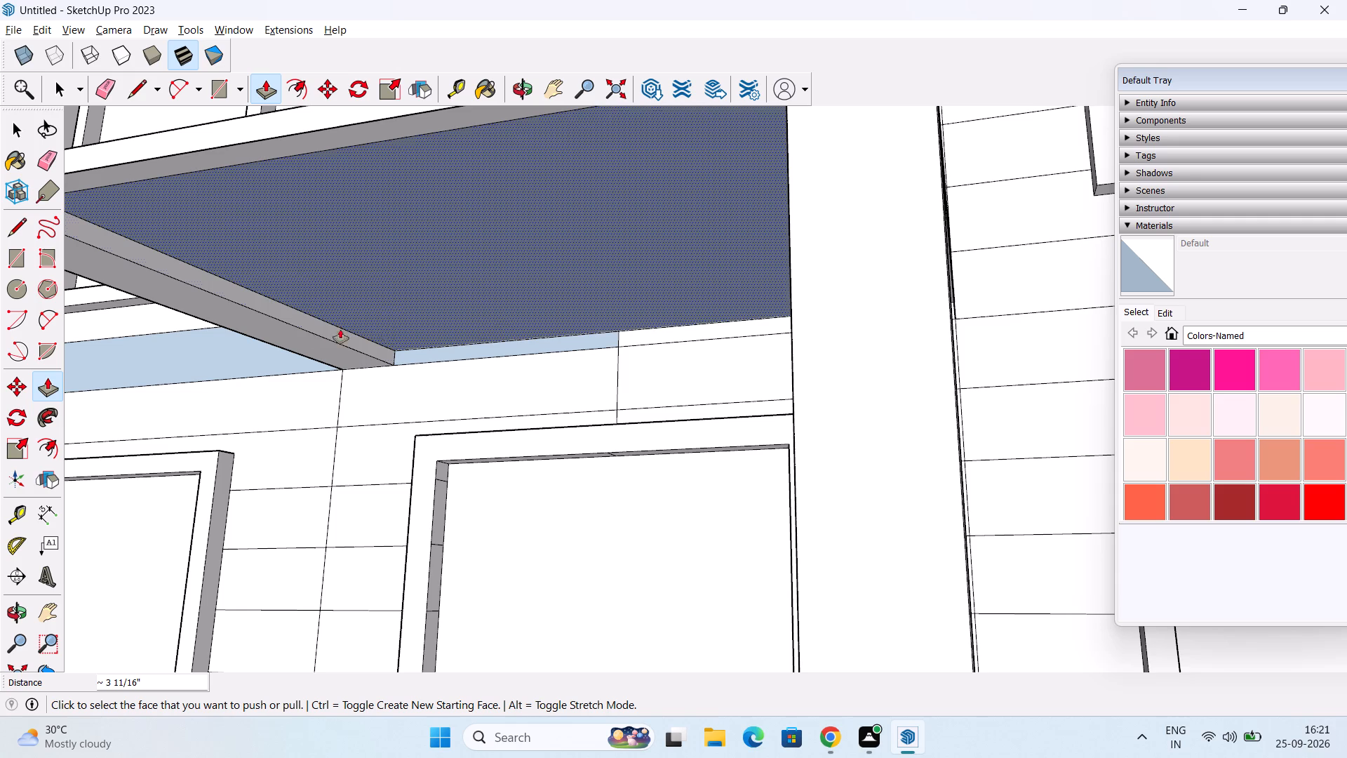
Push/Pull the inner face of the thickened strip a further 4' across the slab's underside.
click(319, 324)
scroll(473, 286, down, 2)
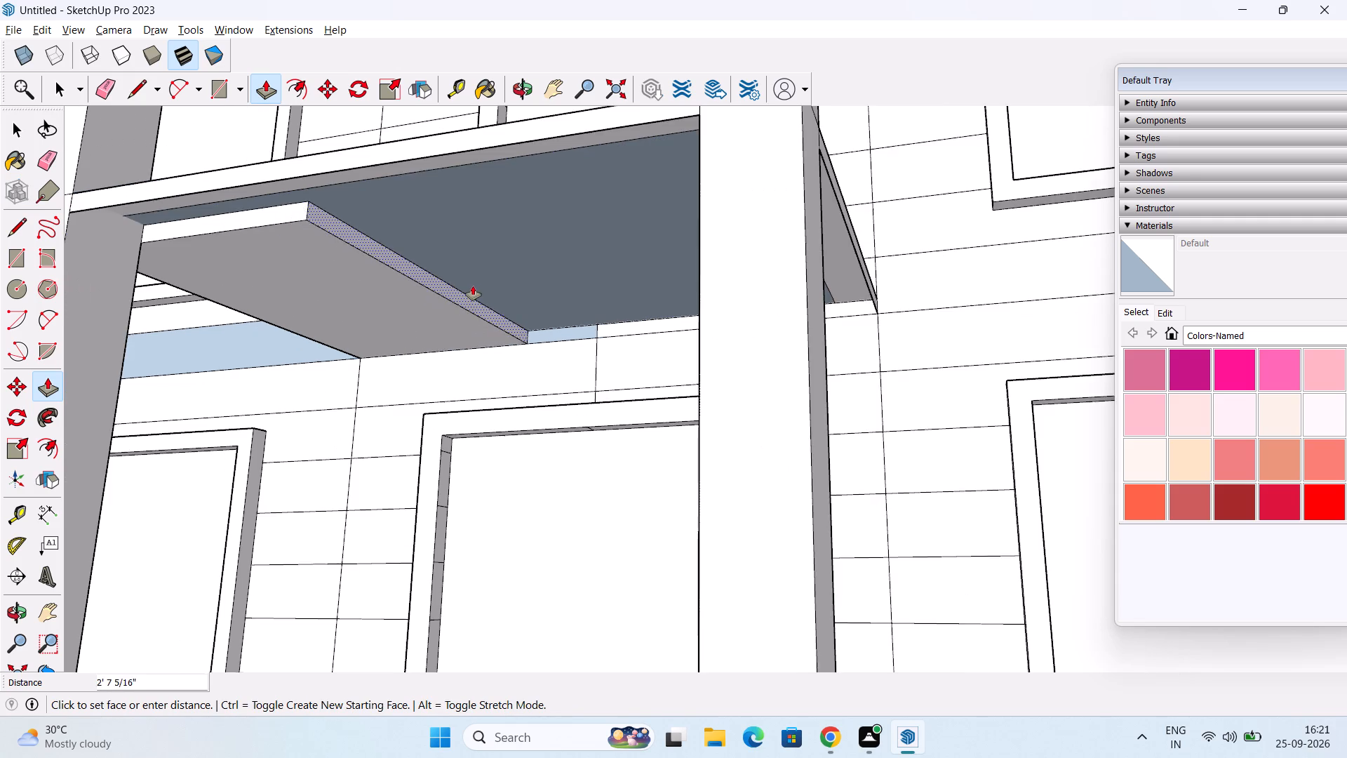
scroll(478, 286, down, 1)
middle_drag(478, 285, 358, 222)
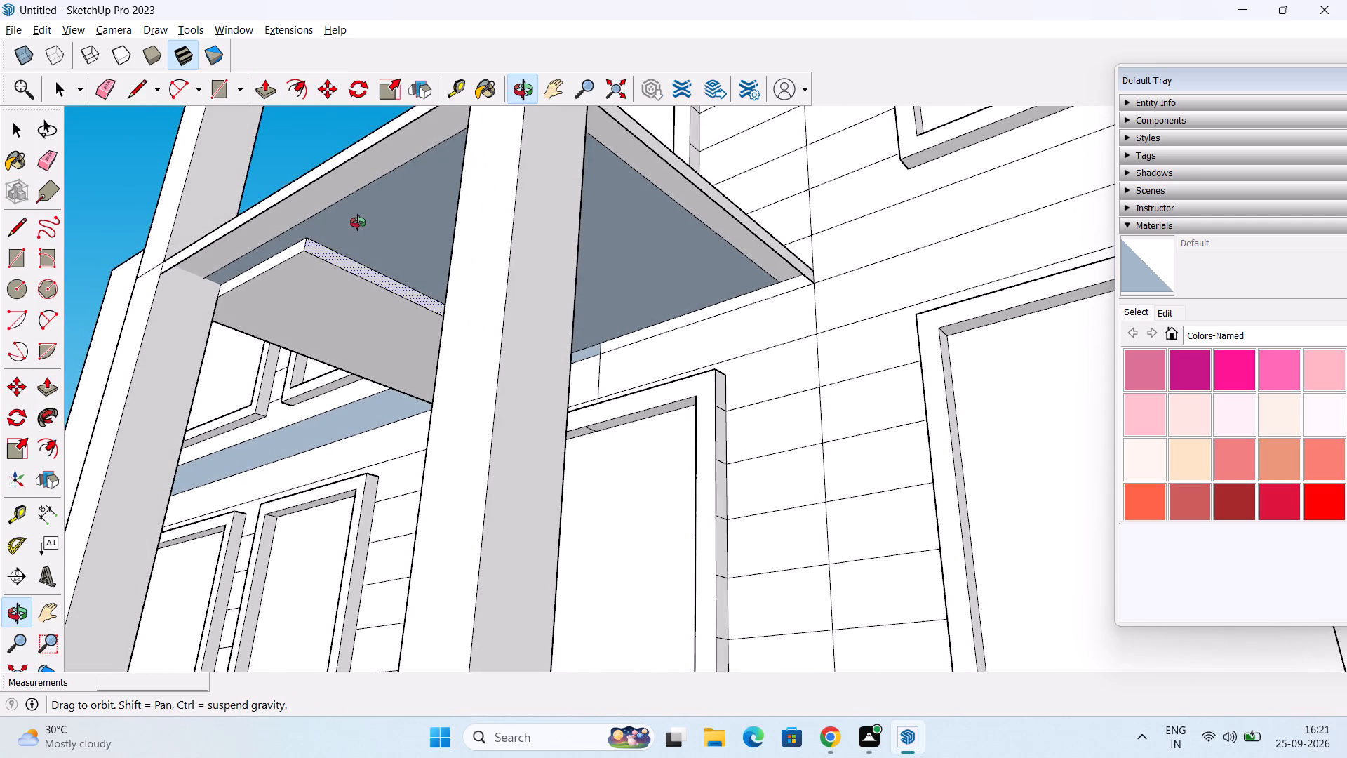
middle_drag(358, 222, 272, 319)
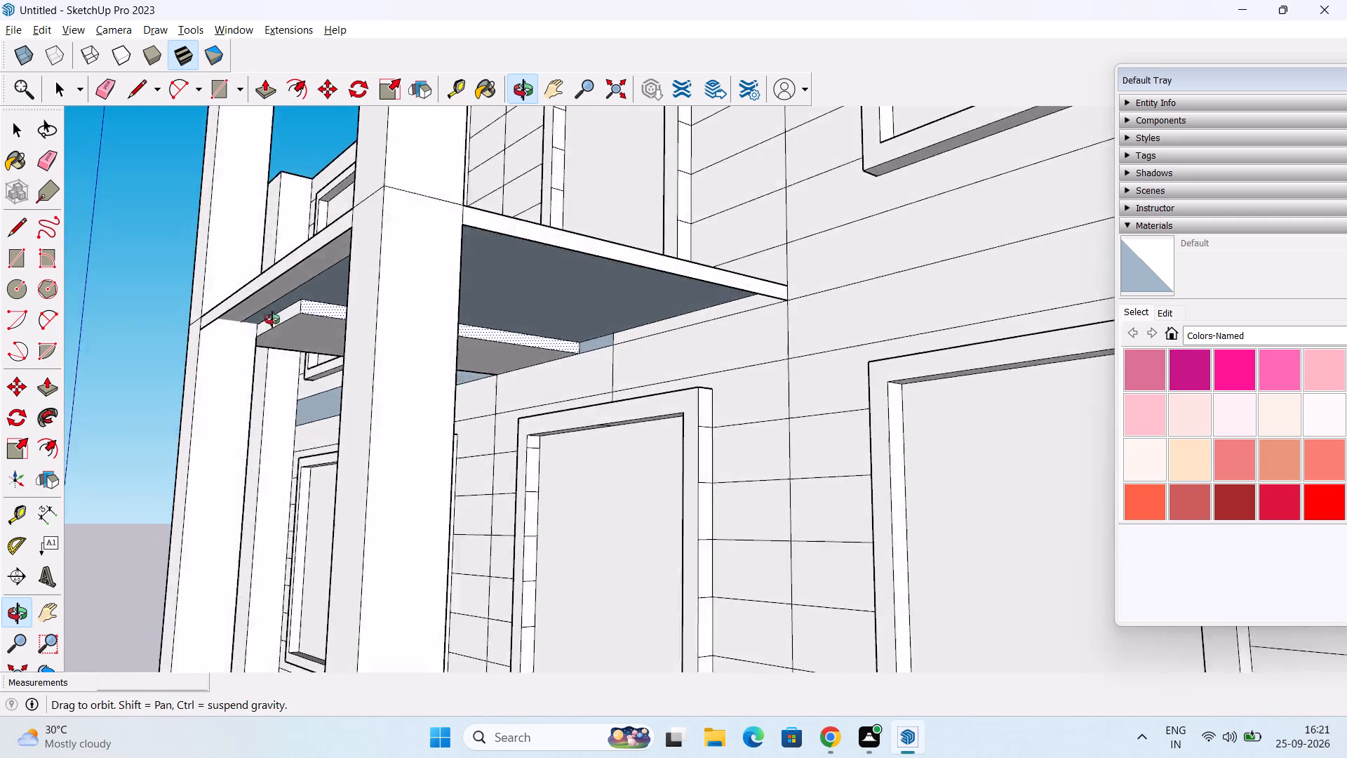
middle_drag(272, 319, 254, 368)
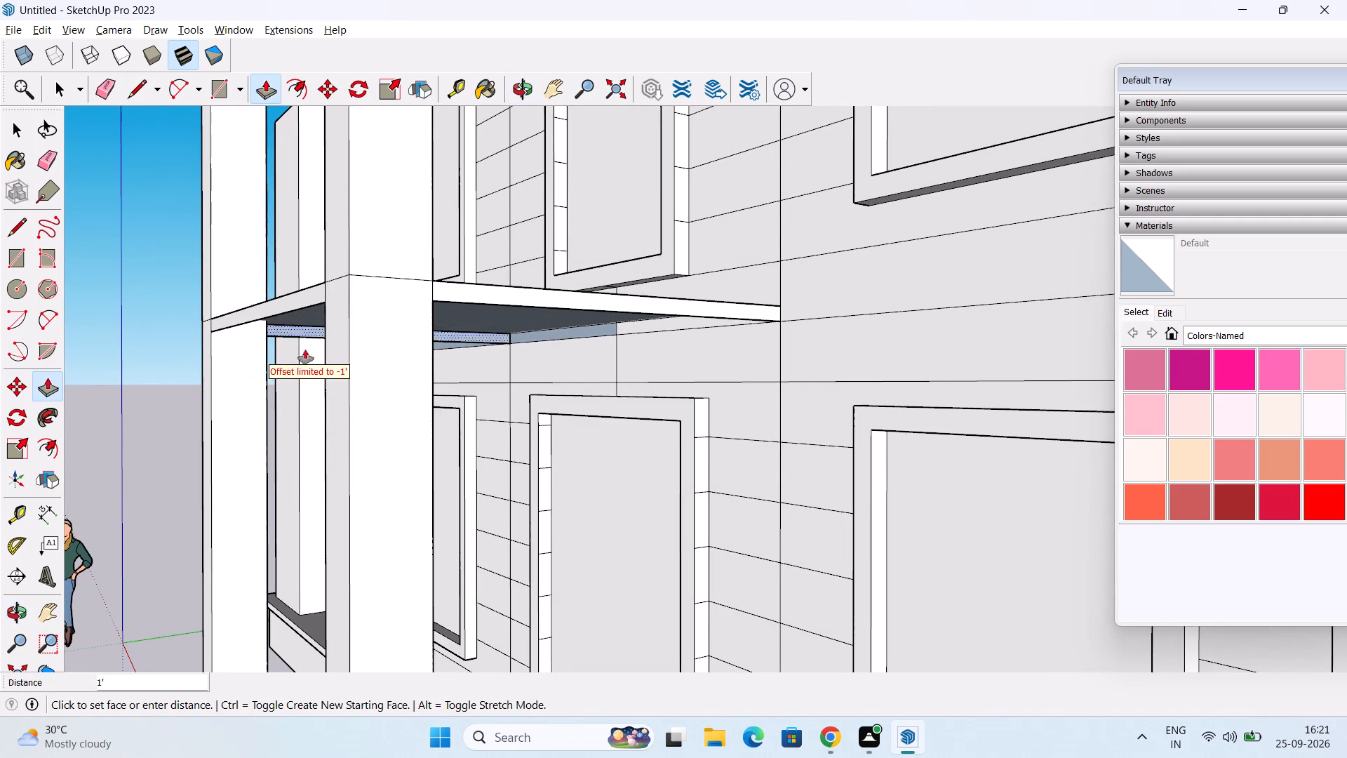
click(592, 323)
middle_drag(604, 314, 704, 227)
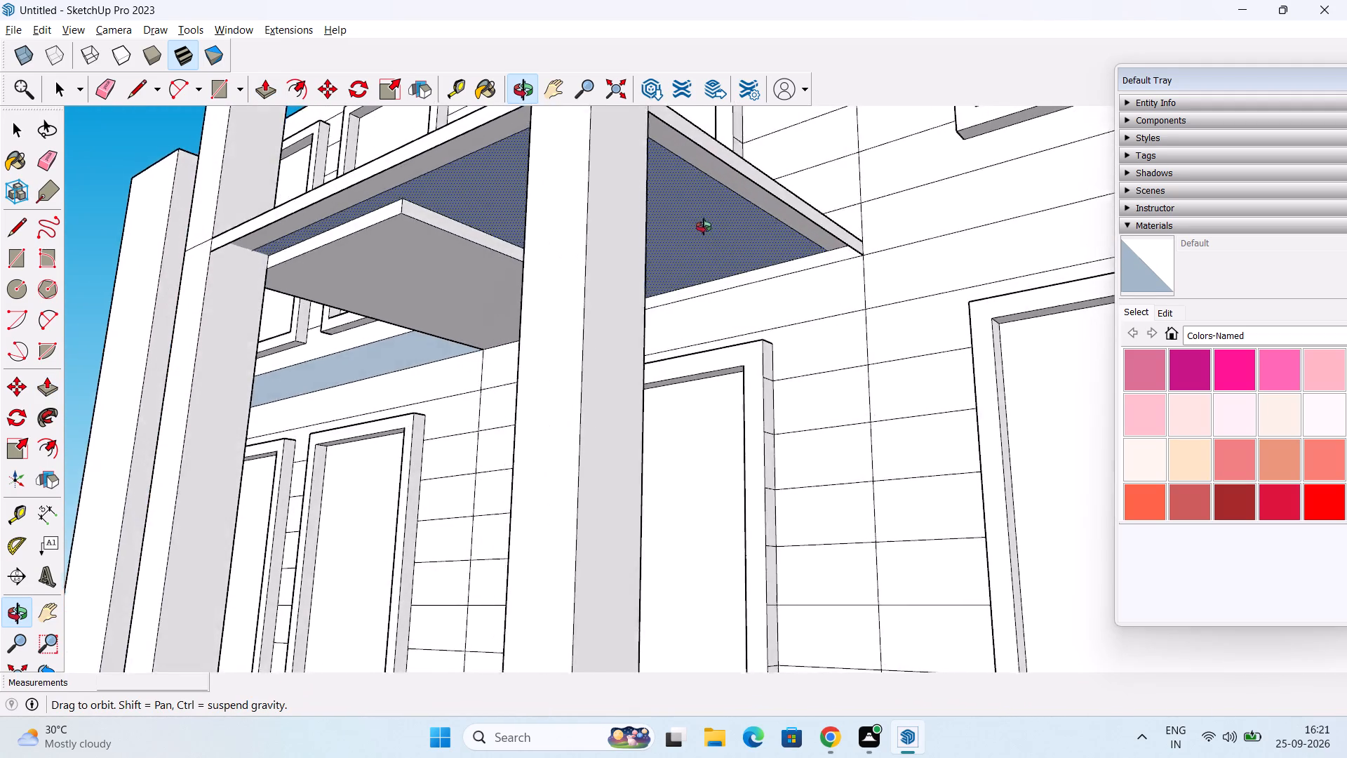
Push/Pull the remaining back-coloured face on the slab's underside 3" down, level with the thickened portion beside it.
middle_drag(704, 227, 819, 272)
click(613, 267)
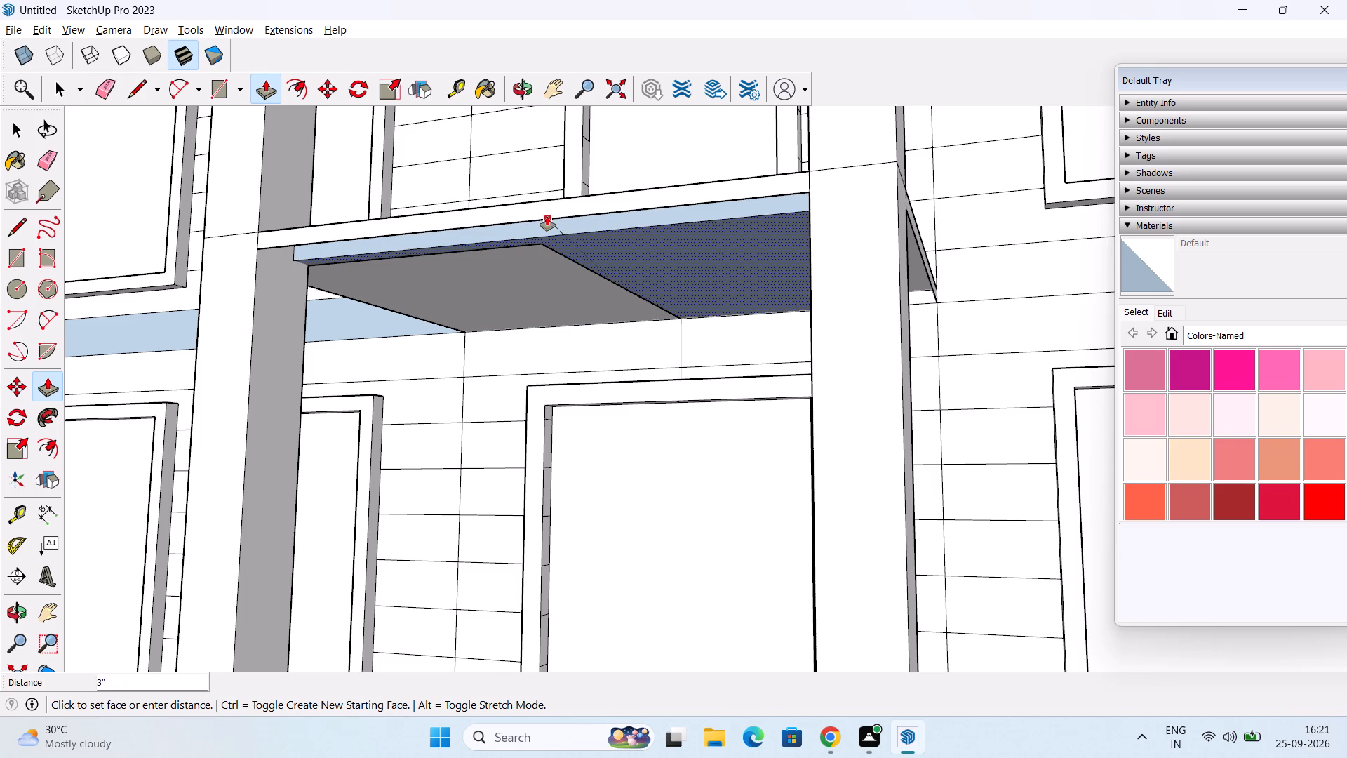
click(547, 216)
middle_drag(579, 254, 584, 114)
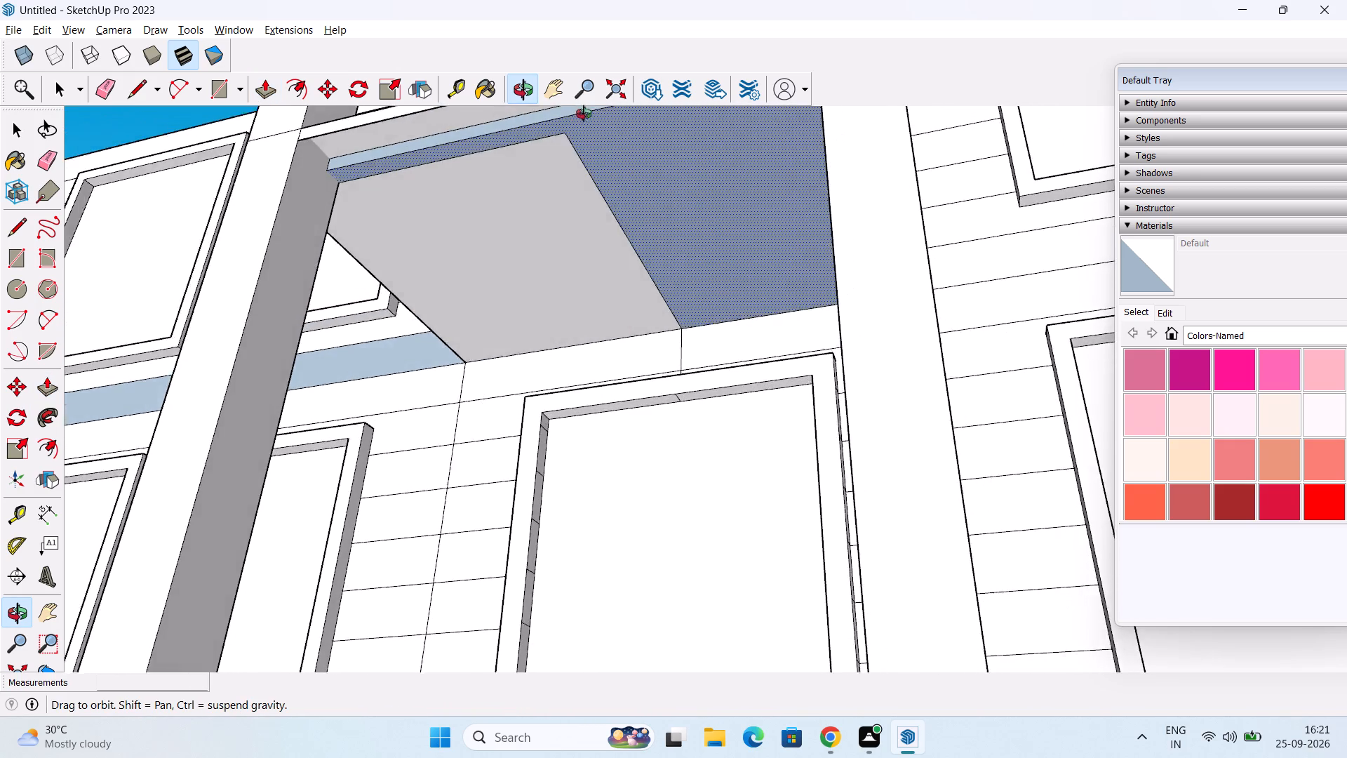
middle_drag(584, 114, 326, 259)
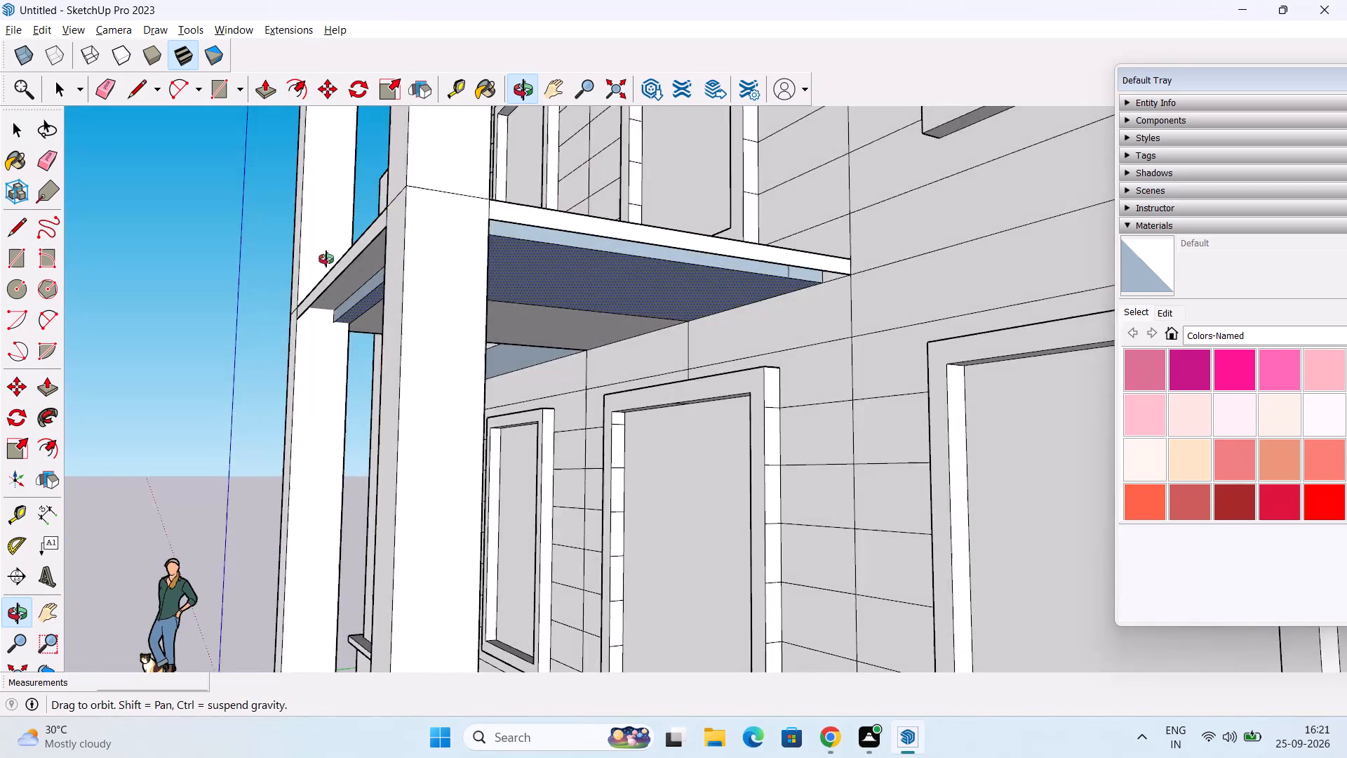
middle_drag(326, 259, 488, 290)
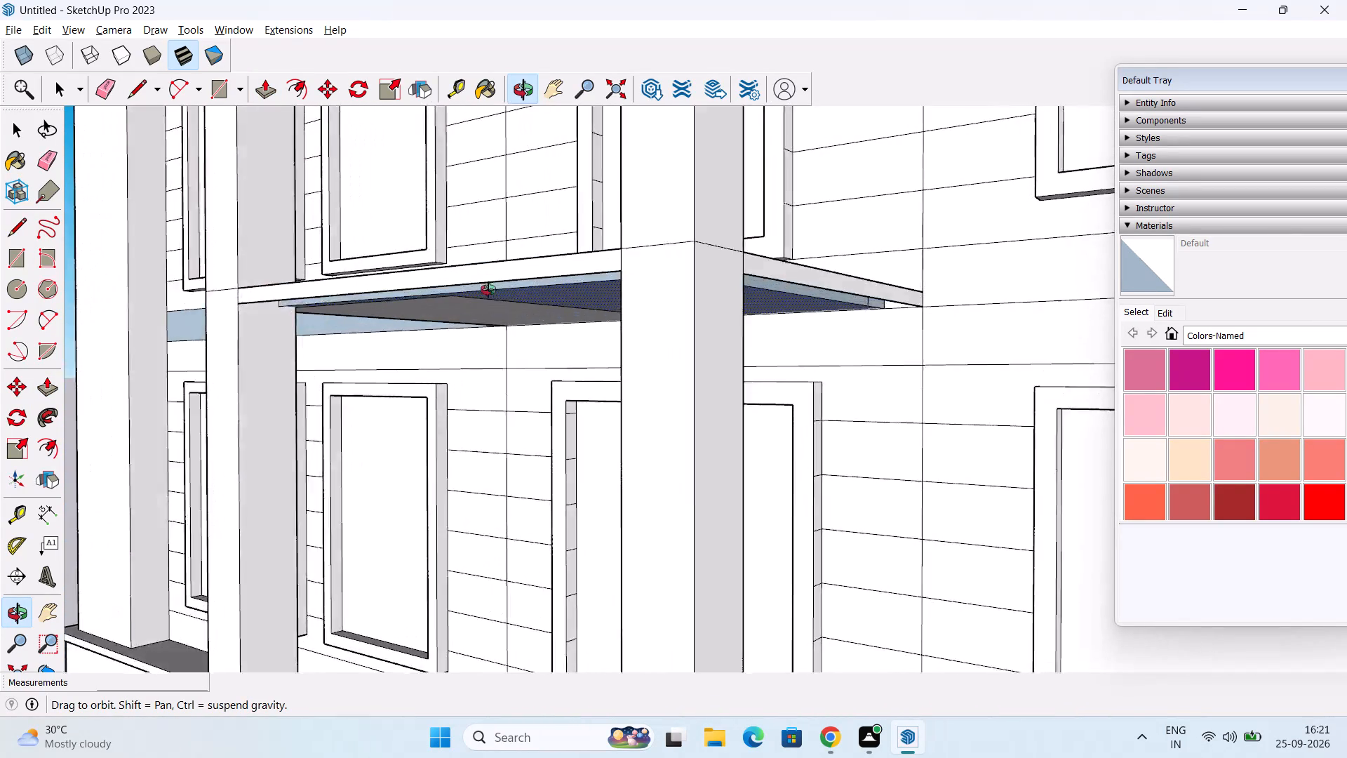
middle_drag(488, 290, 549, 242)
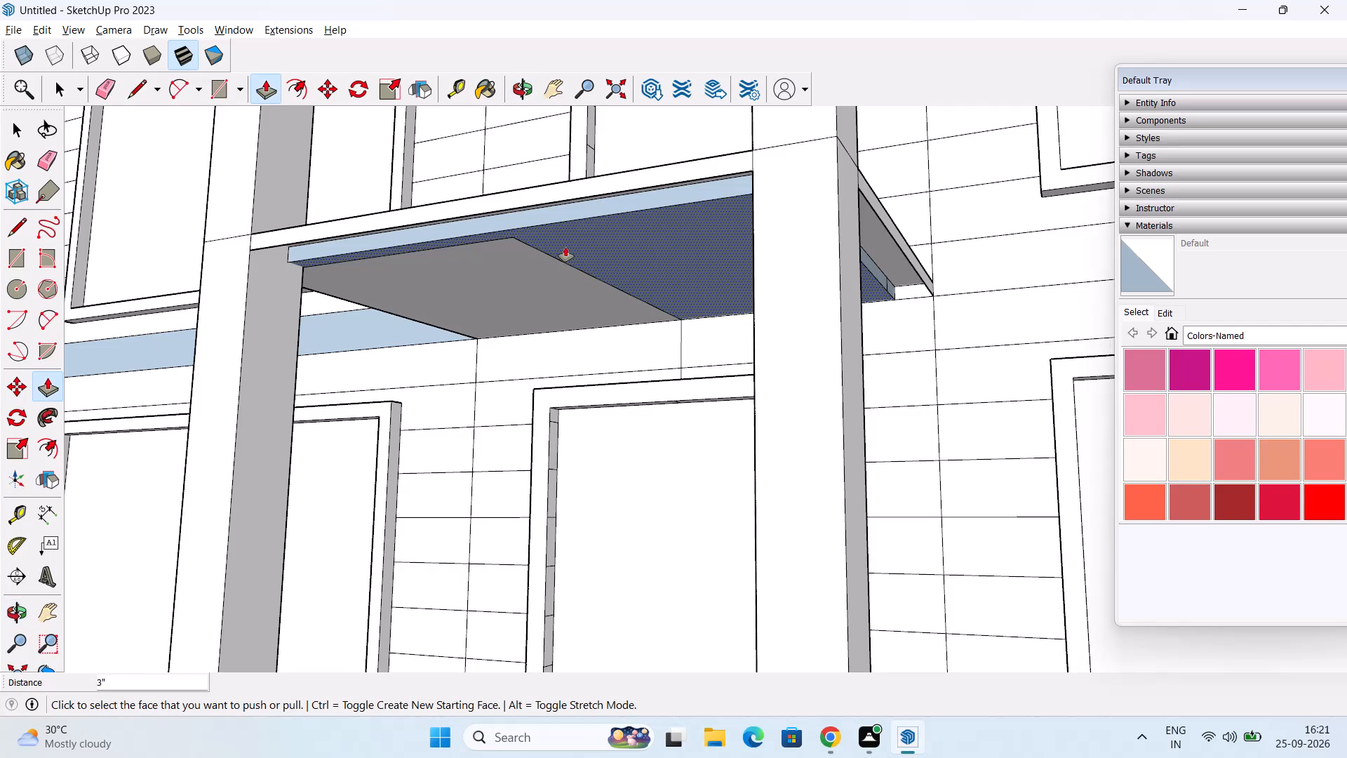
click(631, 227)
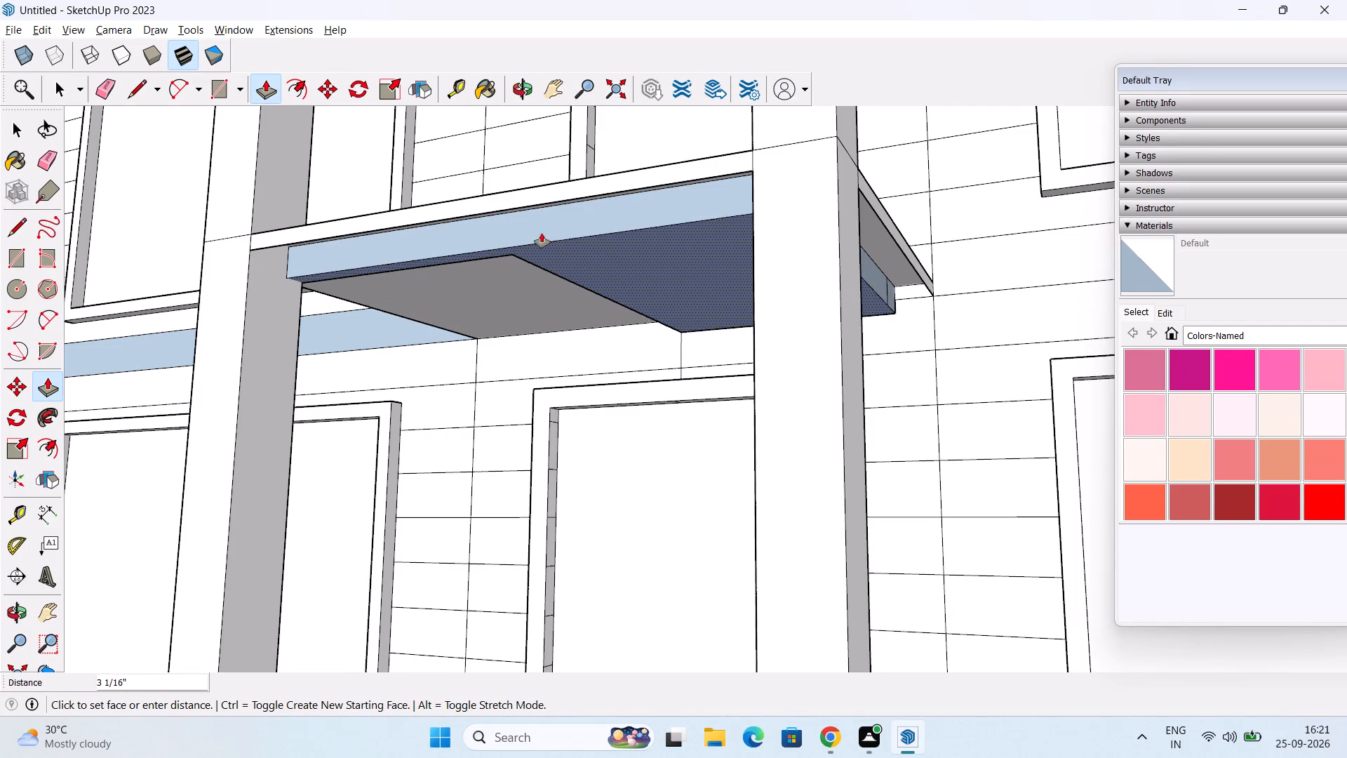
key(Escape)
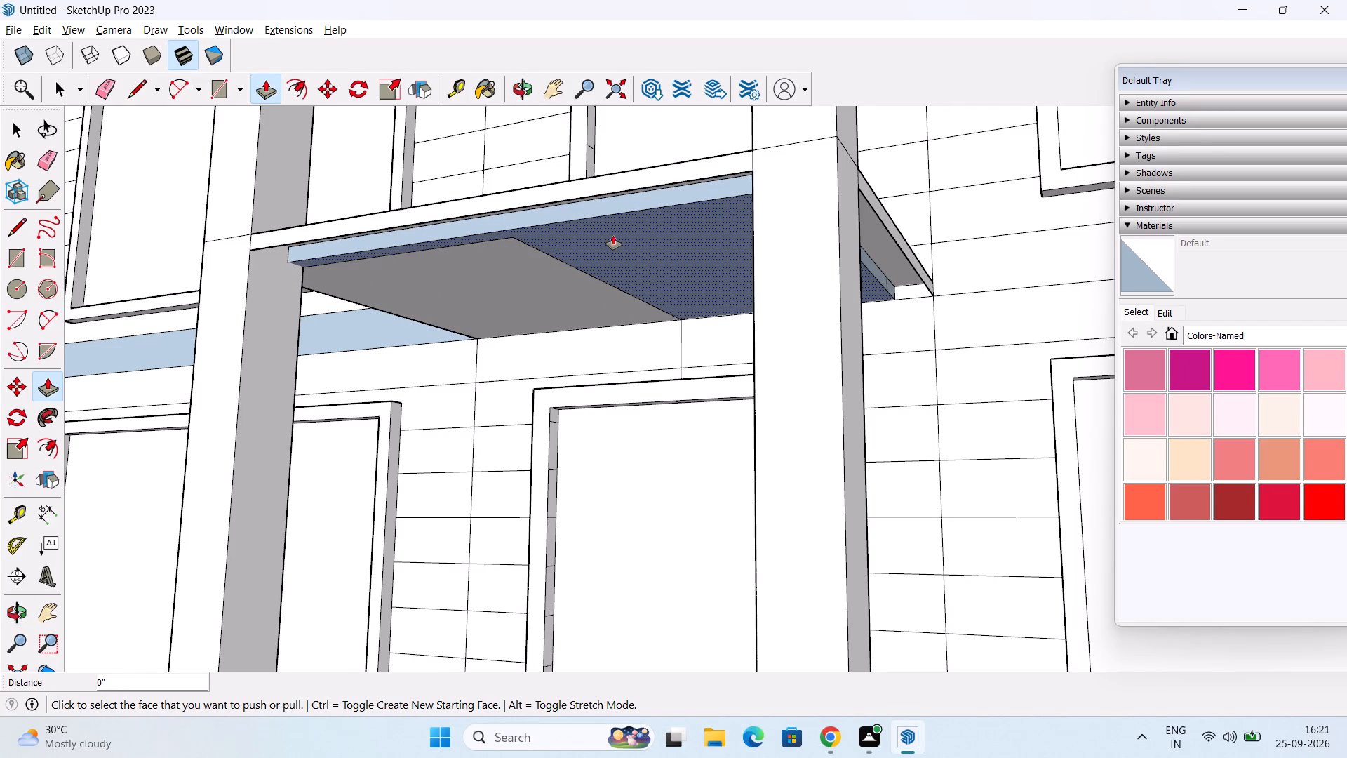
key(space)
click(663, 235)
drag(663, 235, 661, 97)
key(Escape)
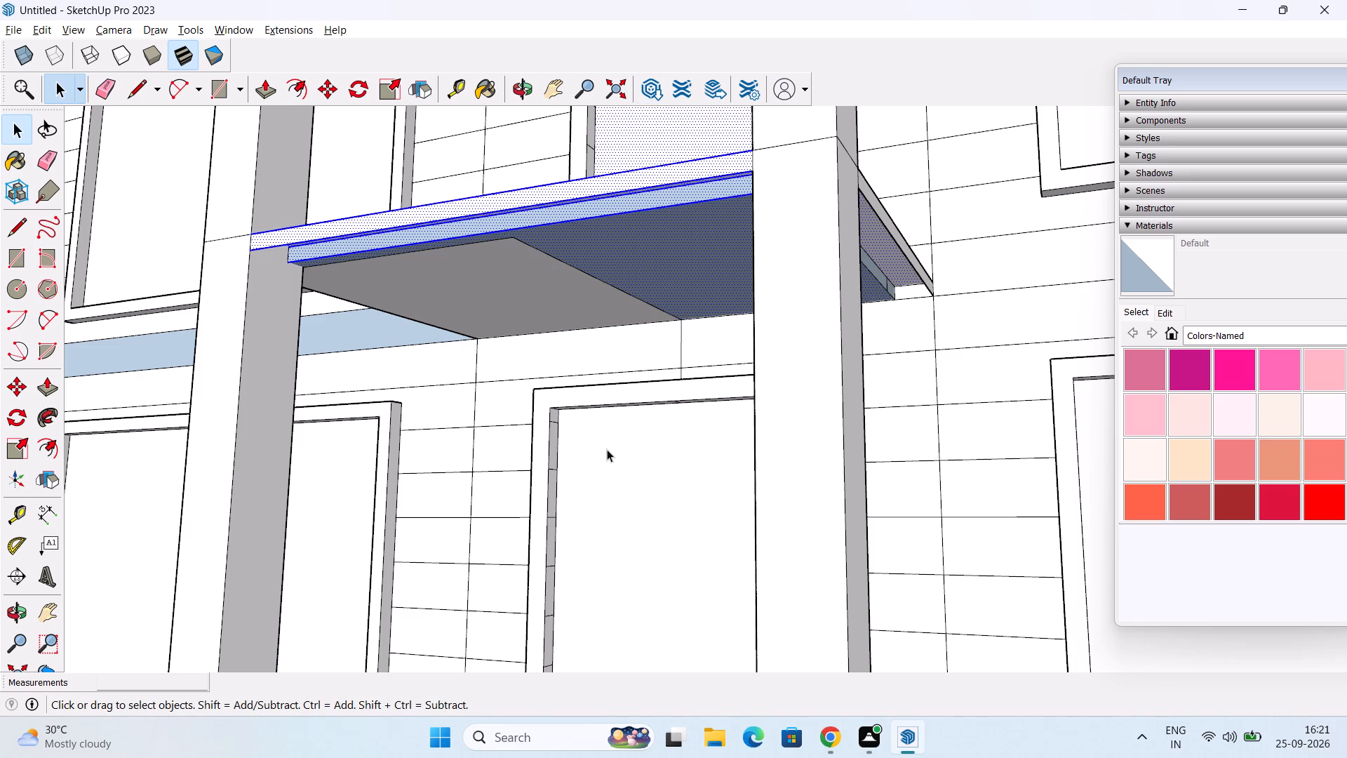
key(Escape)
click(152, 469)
Reverse the back-coloured main underside face of the slab and the thin vertical strip along its front edge.
scroll(283, 446, down, 2)
middle_drag(488, 466, 496, 415)
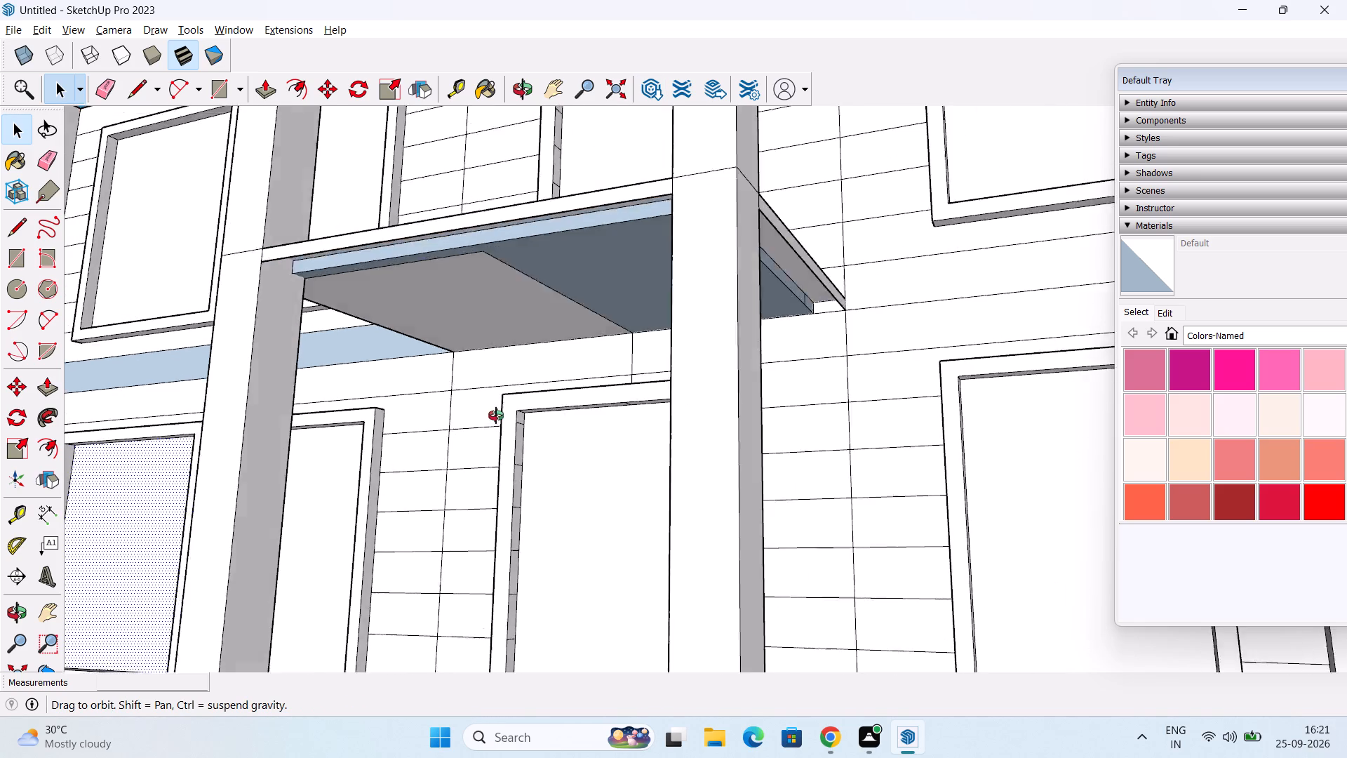
middle_drag(496, 415, 497, 333)
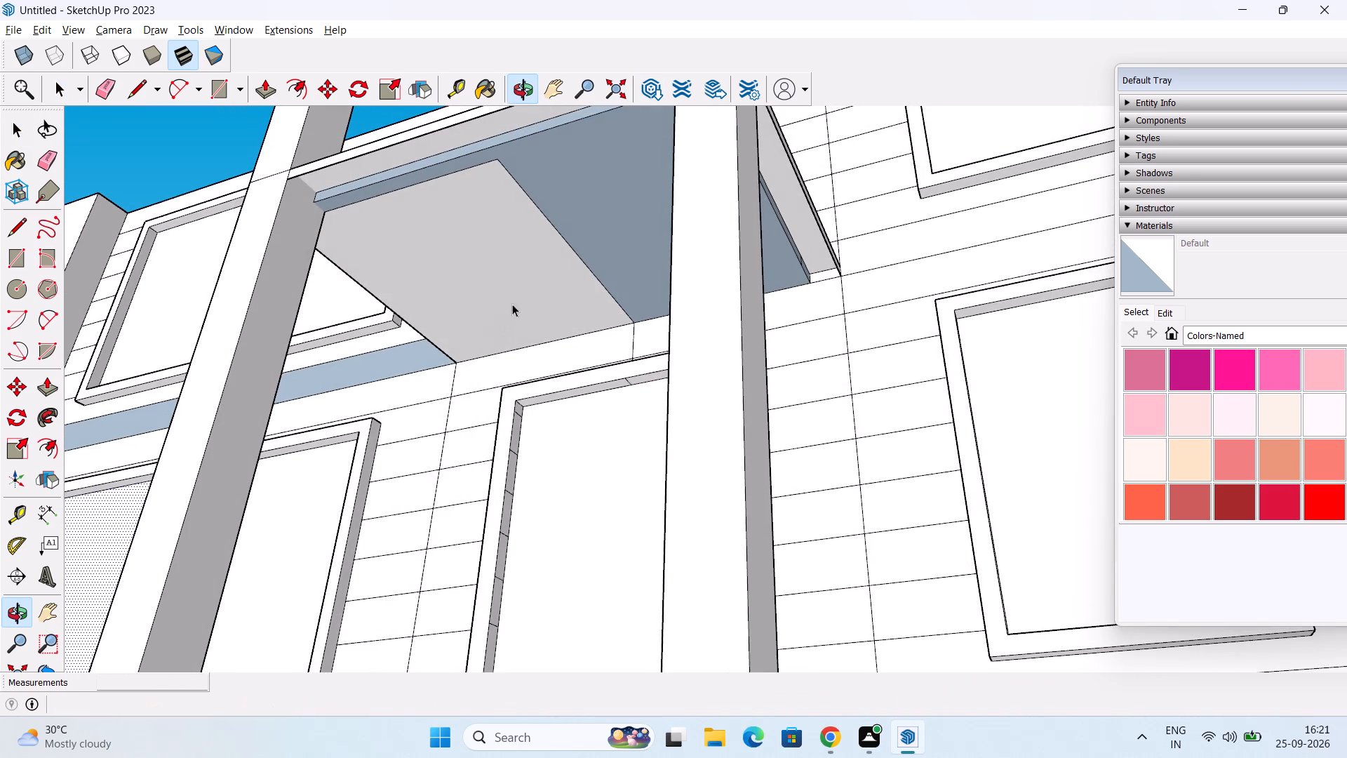
click(575, 171)
right_click(575, 168)
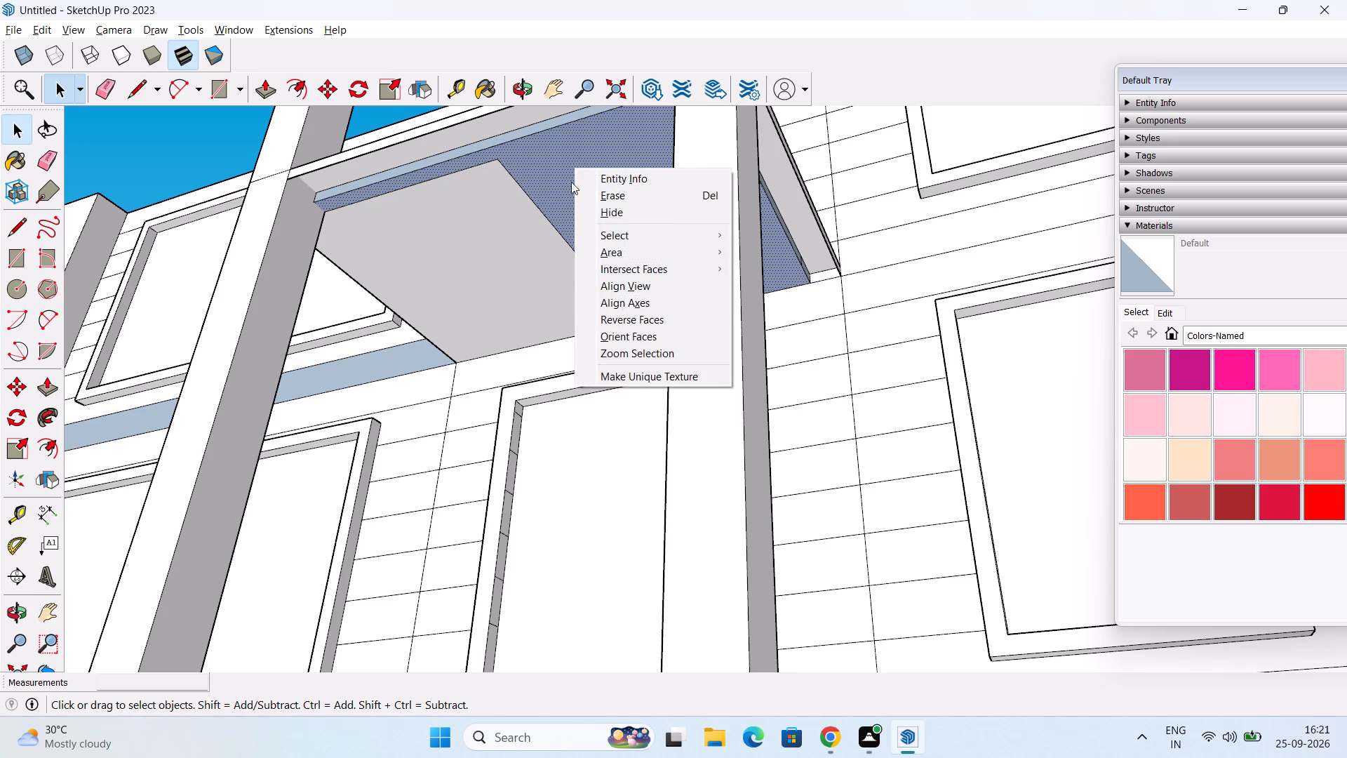
click(669, 319)
middle_drag(578, 203, 602, 220)
click(550, 137)
right_click(551, 138)
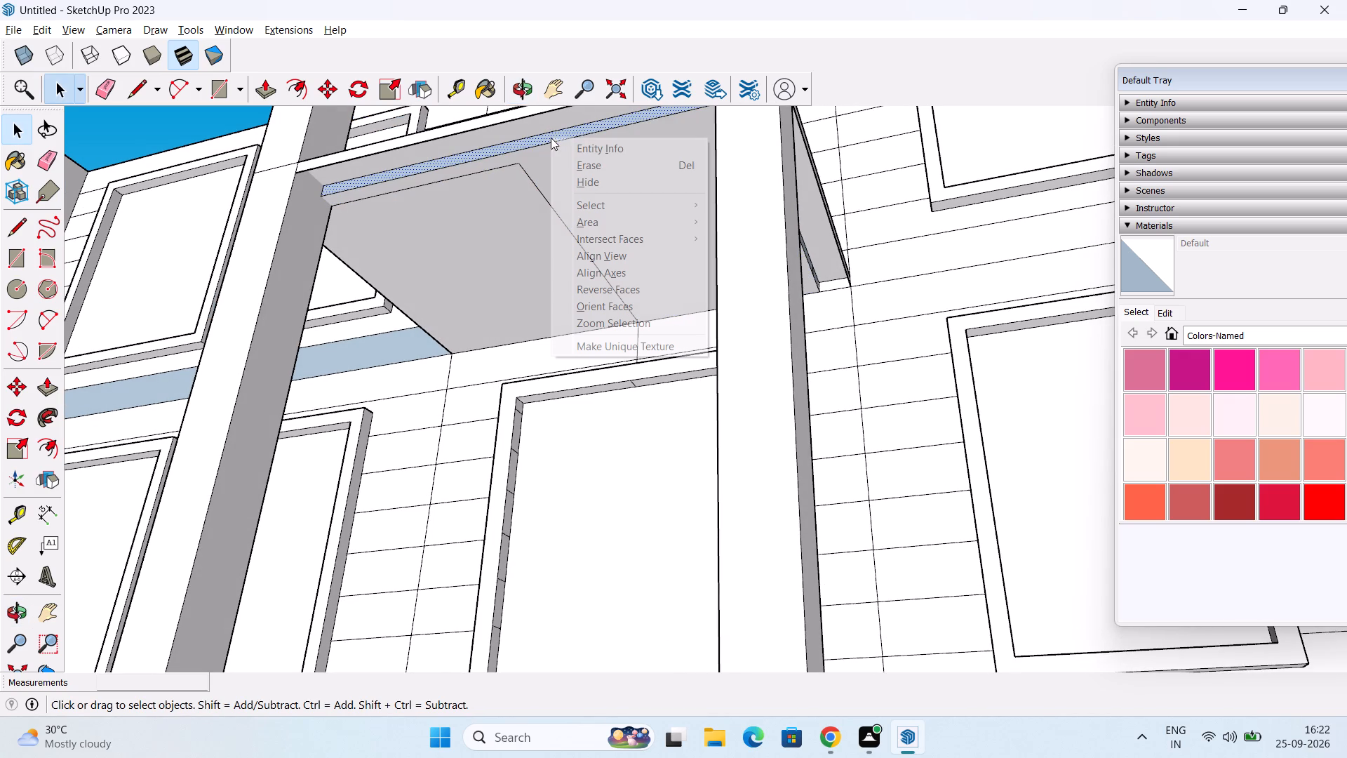
click(643, 291)
Reverse the long vertical strip and the short piece next to the wall on the underside border of the slab's side.
middle_drag(648, 291, 647, 286)
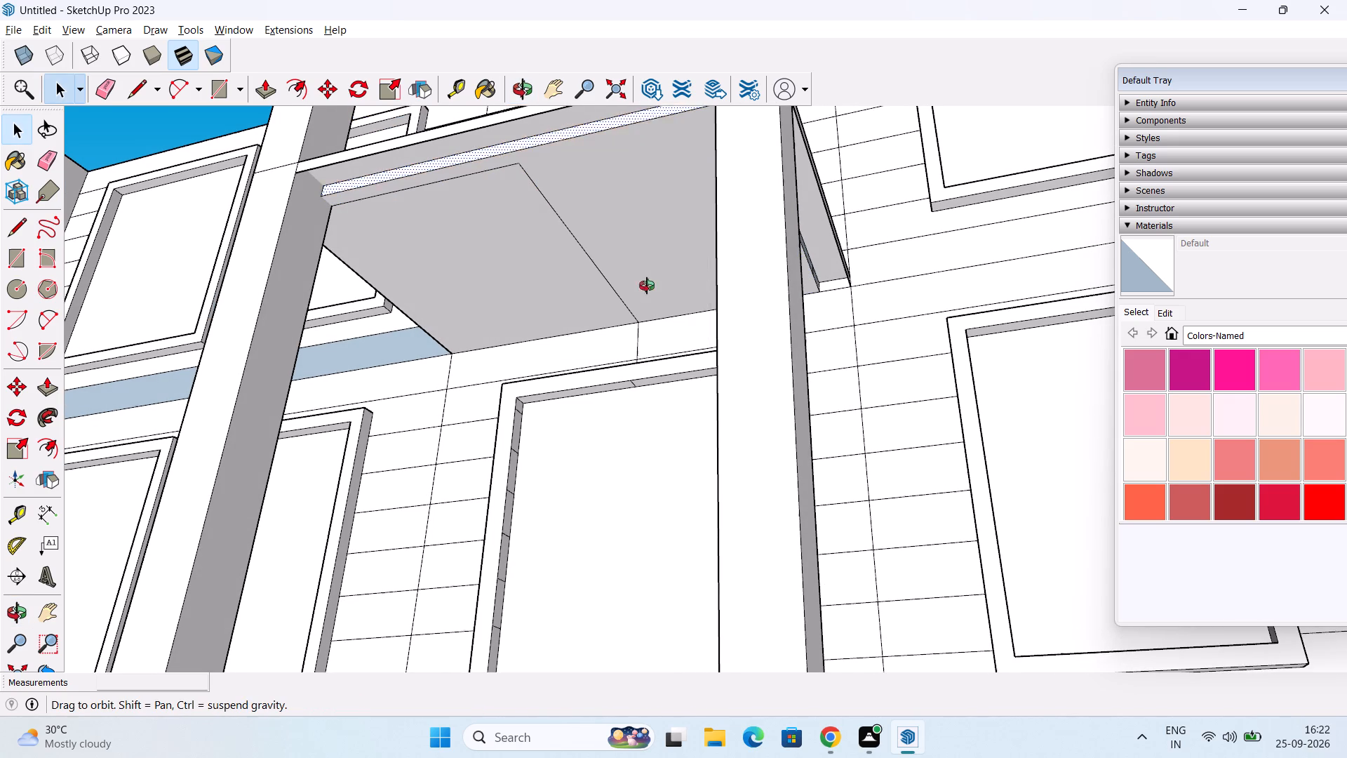
middle_drag(647, 286, 443, 333)
click(640, 231)
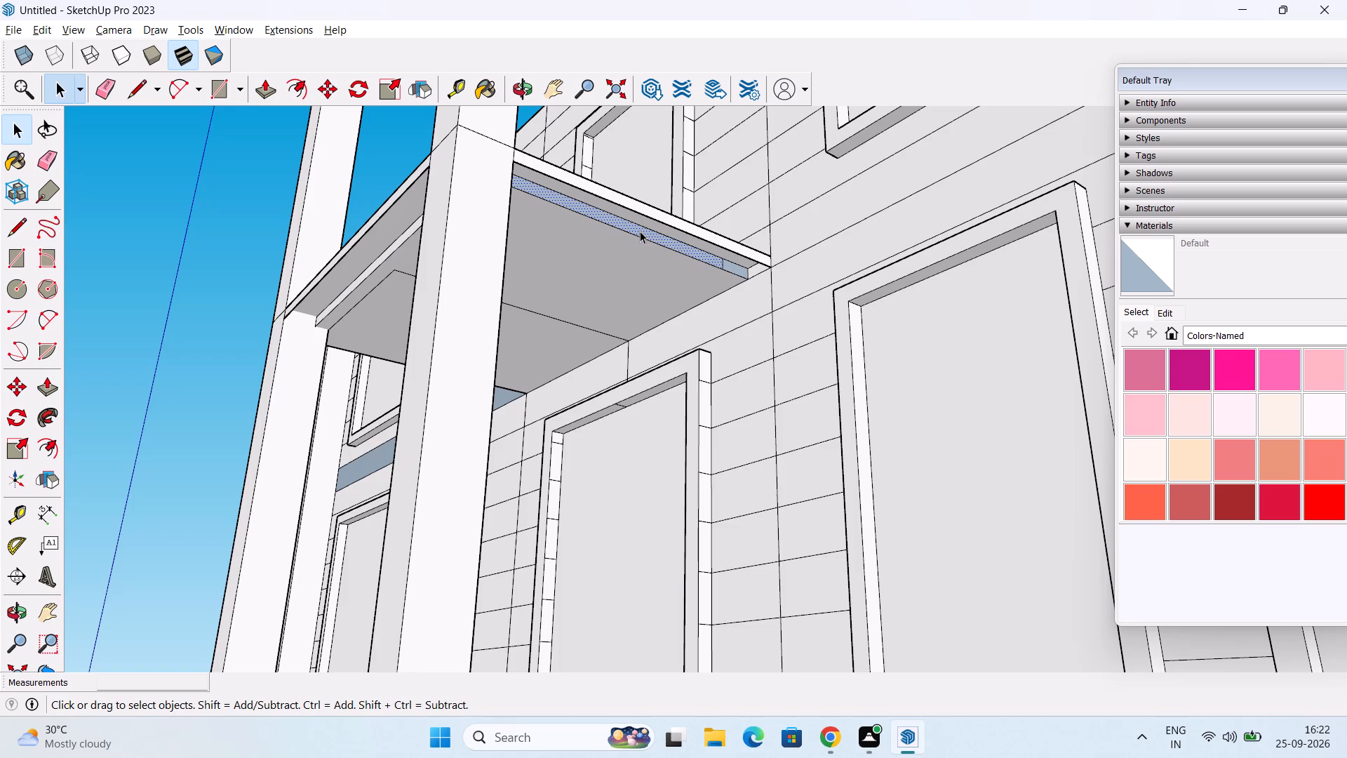
right_click(640, 231)
click(728, 381)
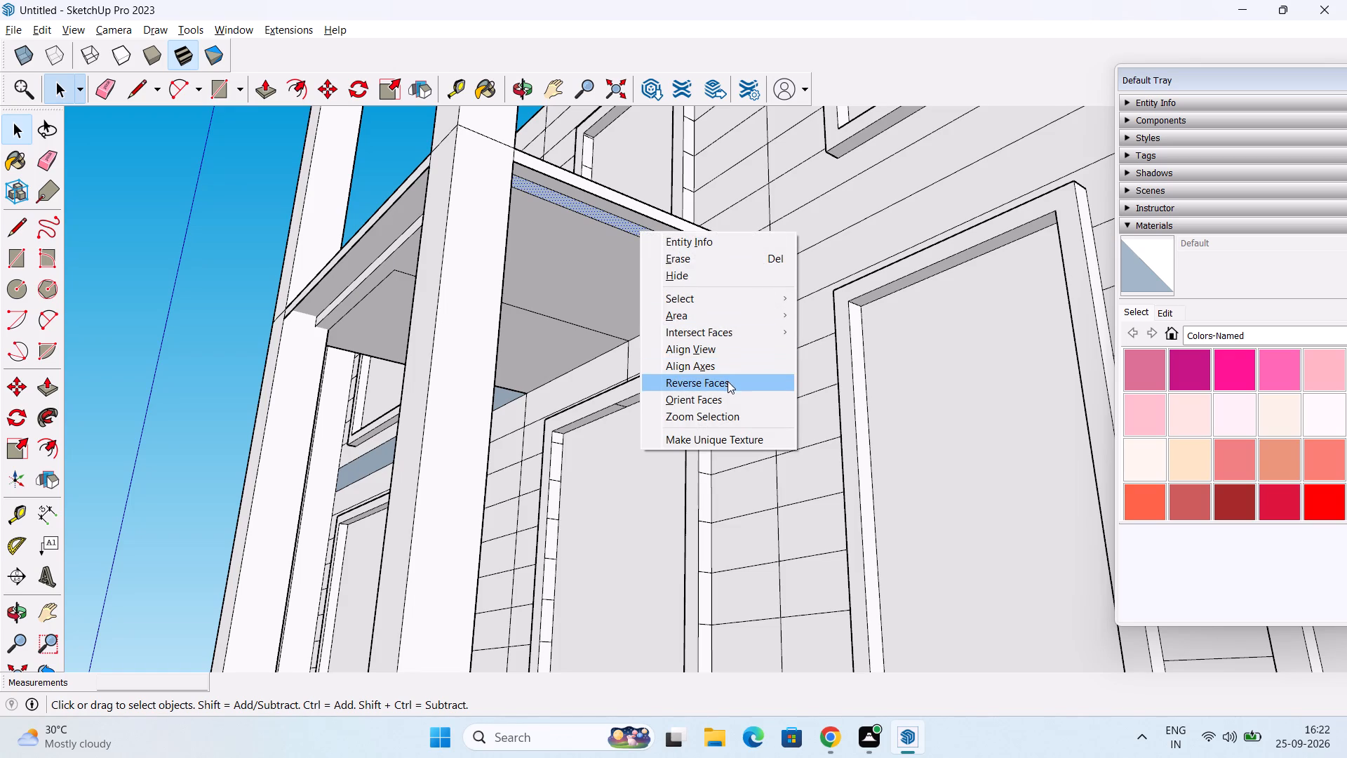
click(737, 267)
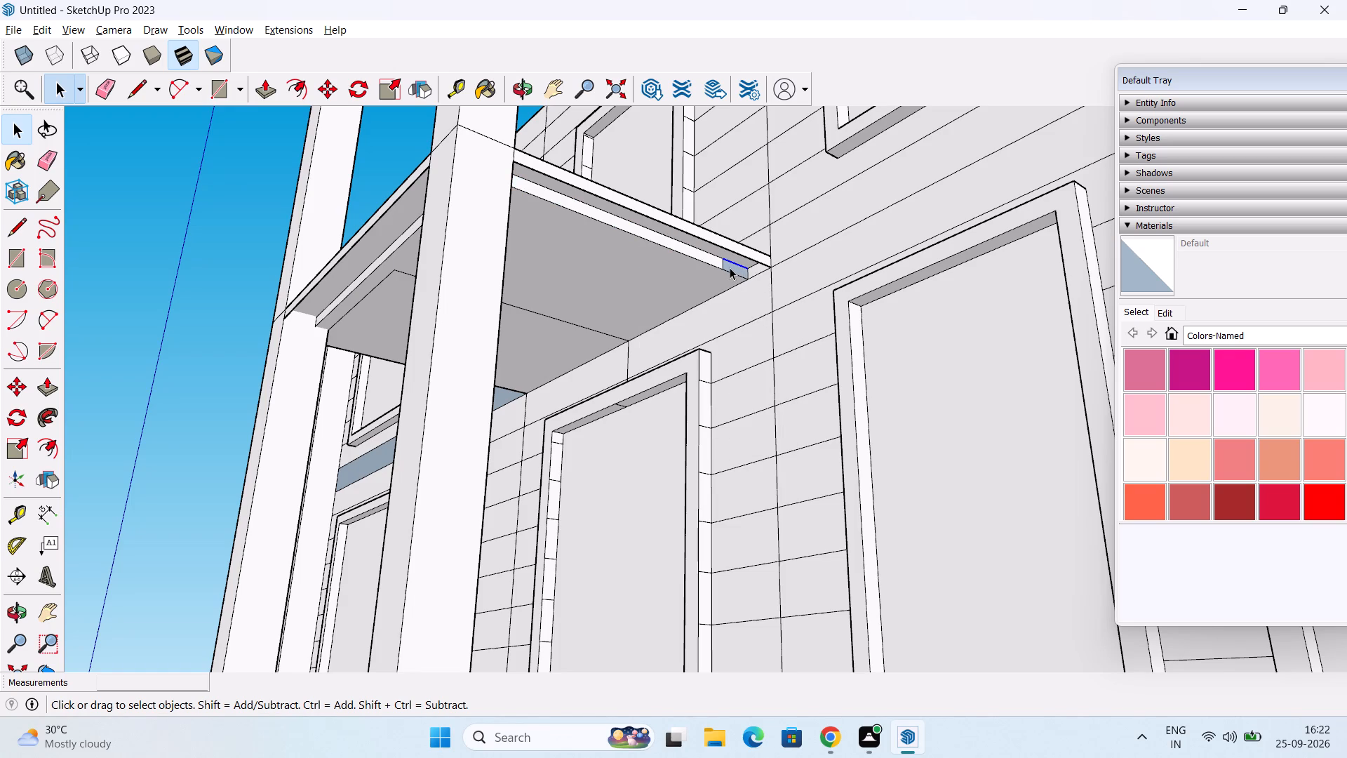
click(730, 267)
right_click(730, 267)
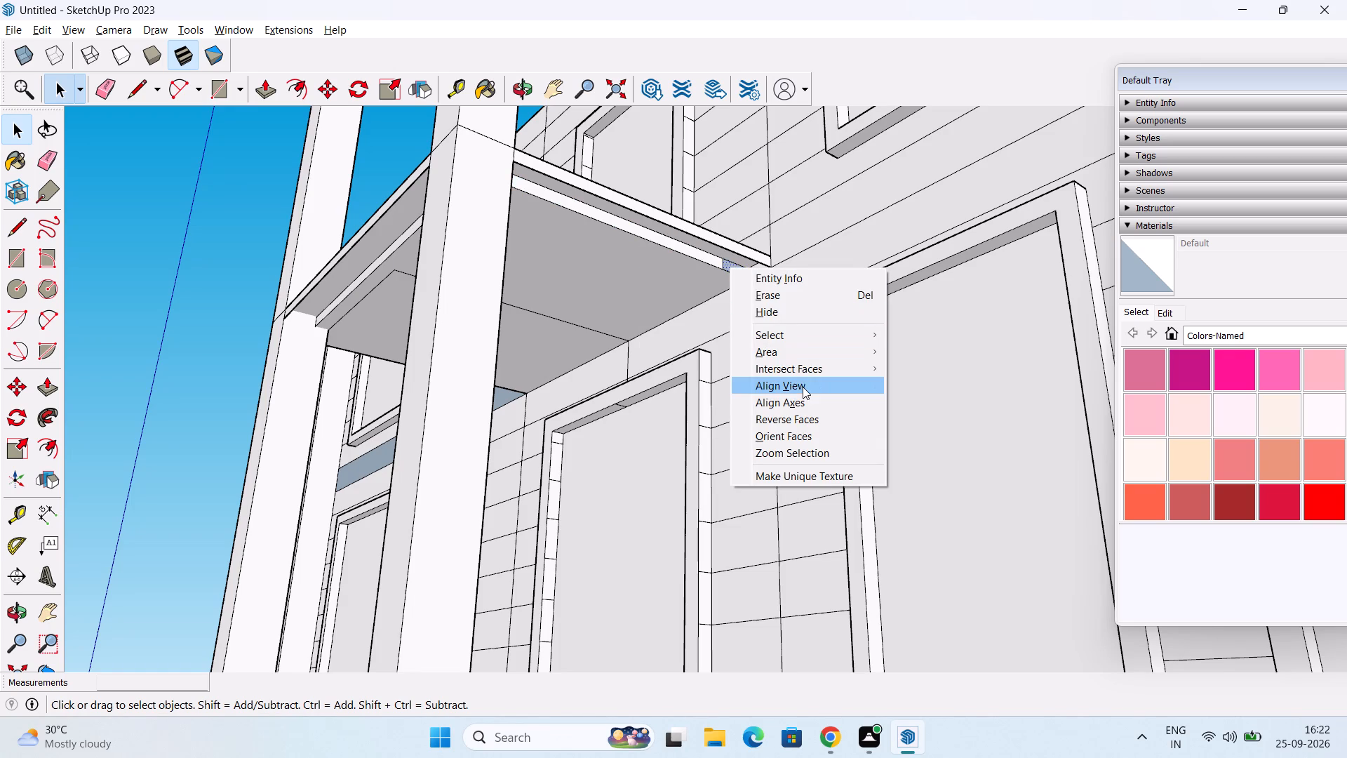
click(803, 422)
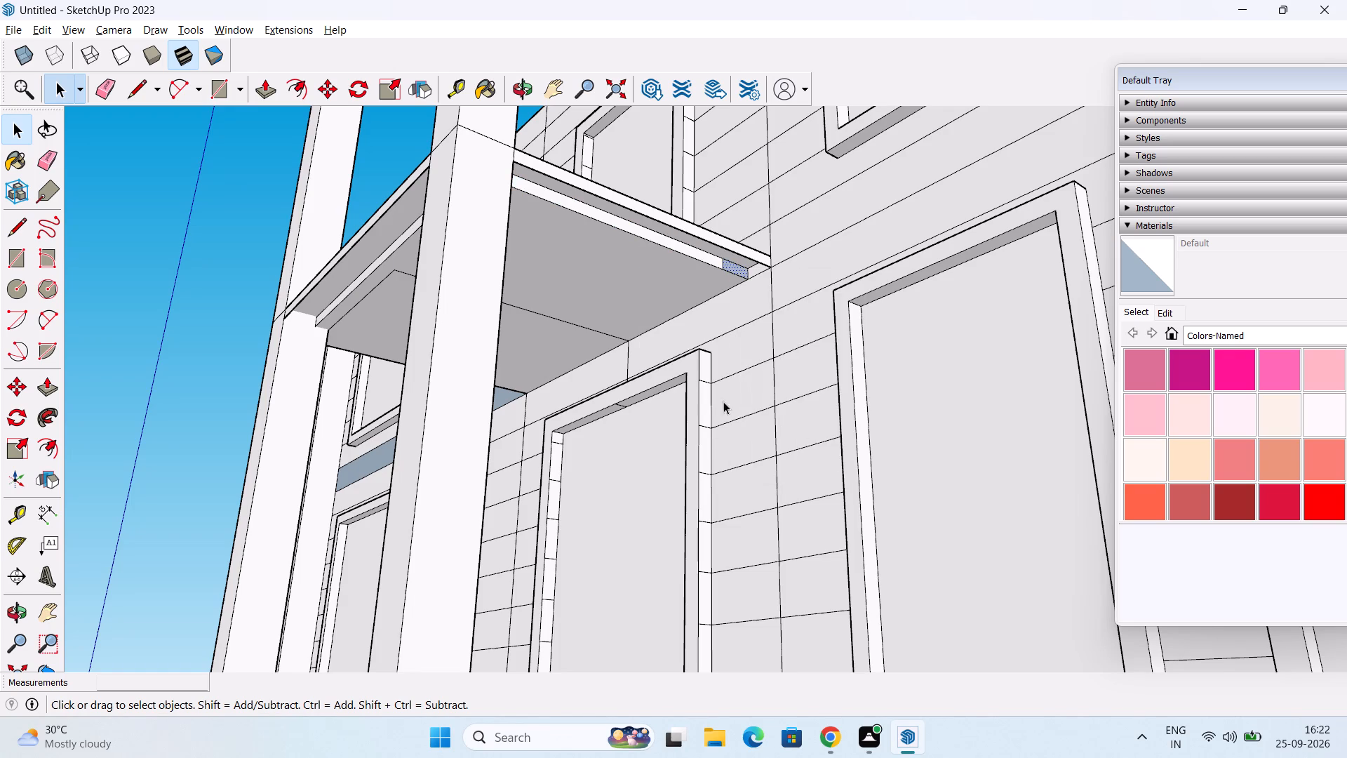
Erase the two leftover edges dividing the slab's underside so it reads as one continuous face.
middle_drag(695, 392, 855, 337)
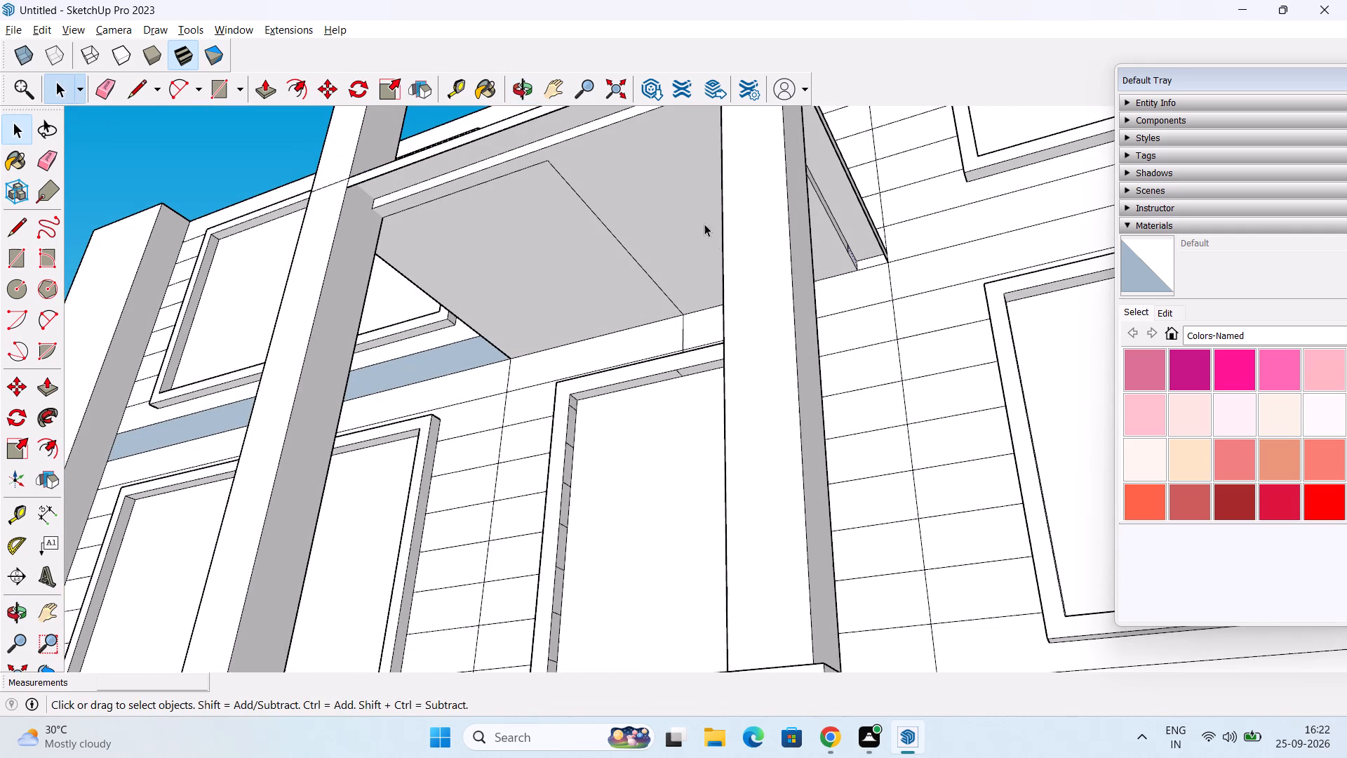
key(e)
click(614, 237)
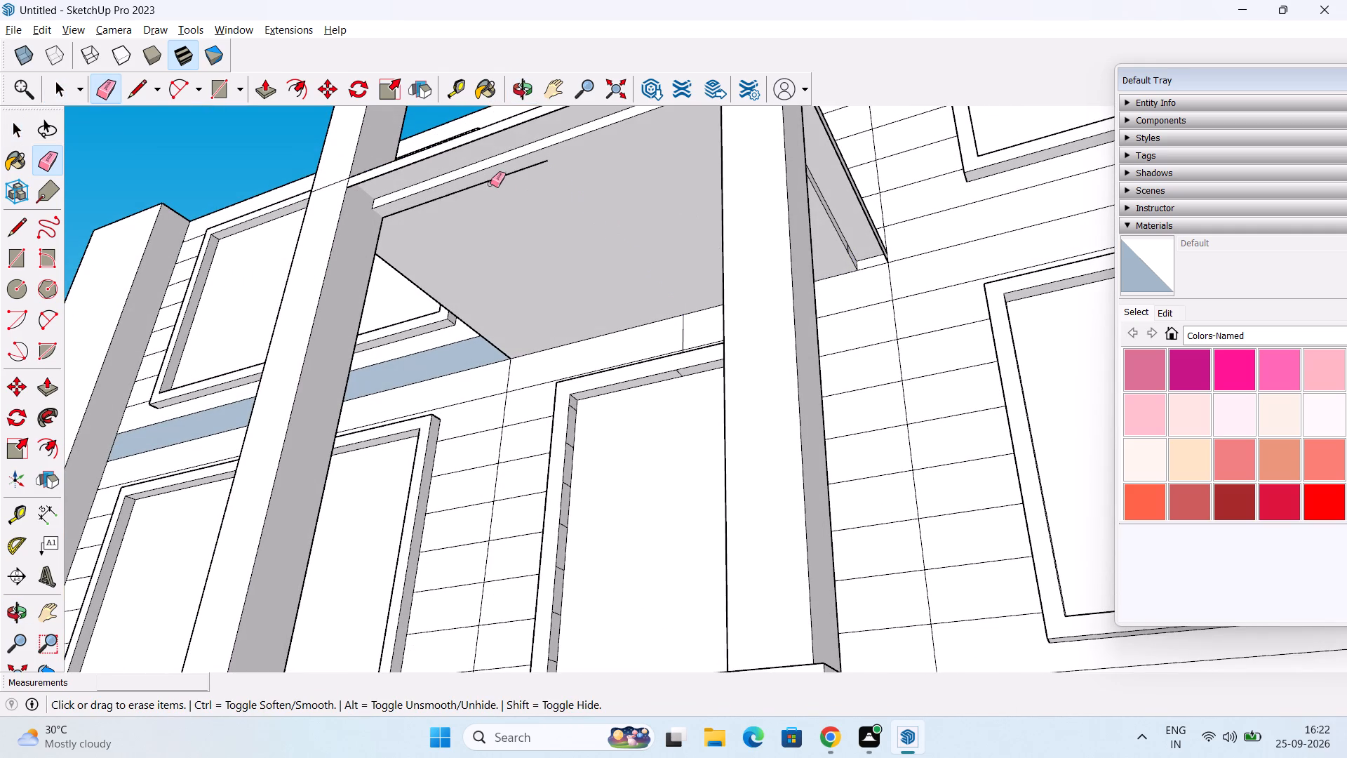
click(490, 181)
Reverse the back-coloured horizontal wall band between the lower and upper windows beside the entrance slab.
middle_drag(478, 204, 420, 276)
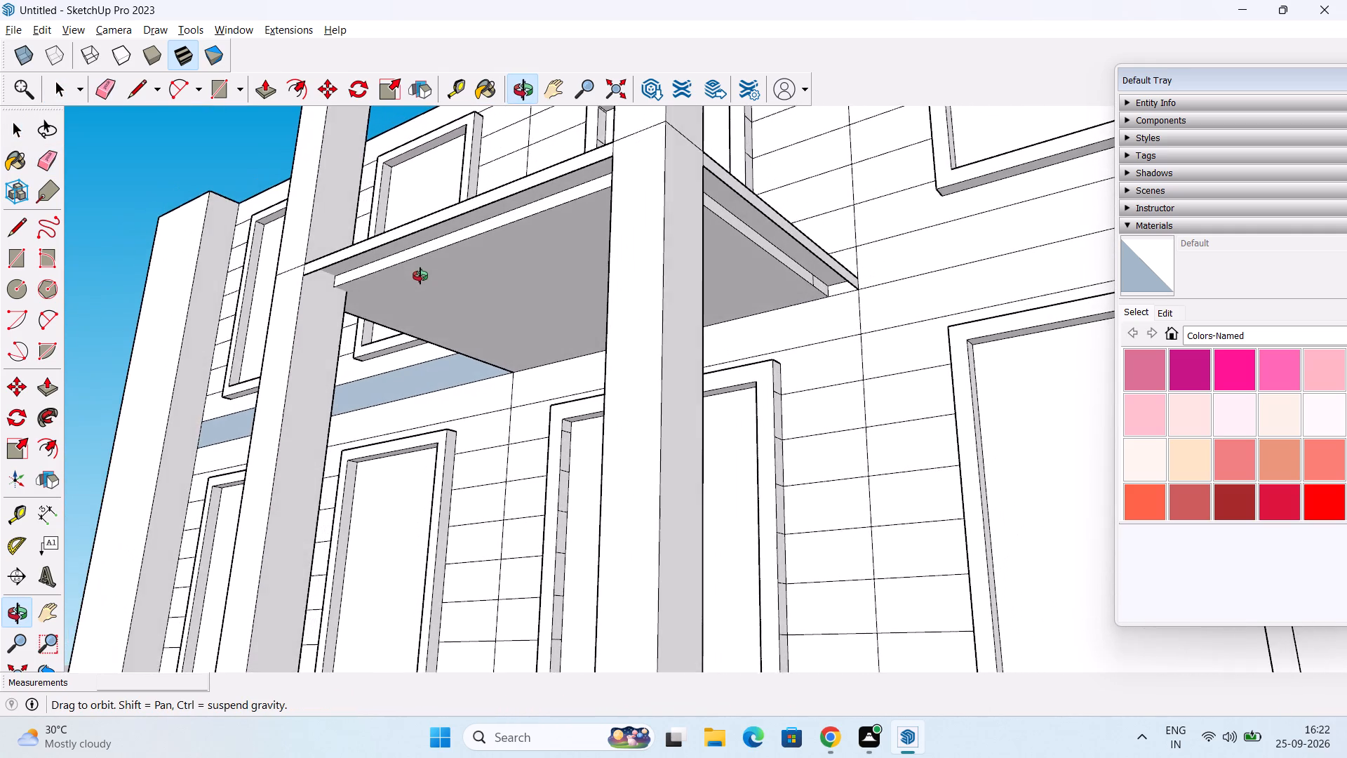
middle_drag(420, 276, 473, 354)
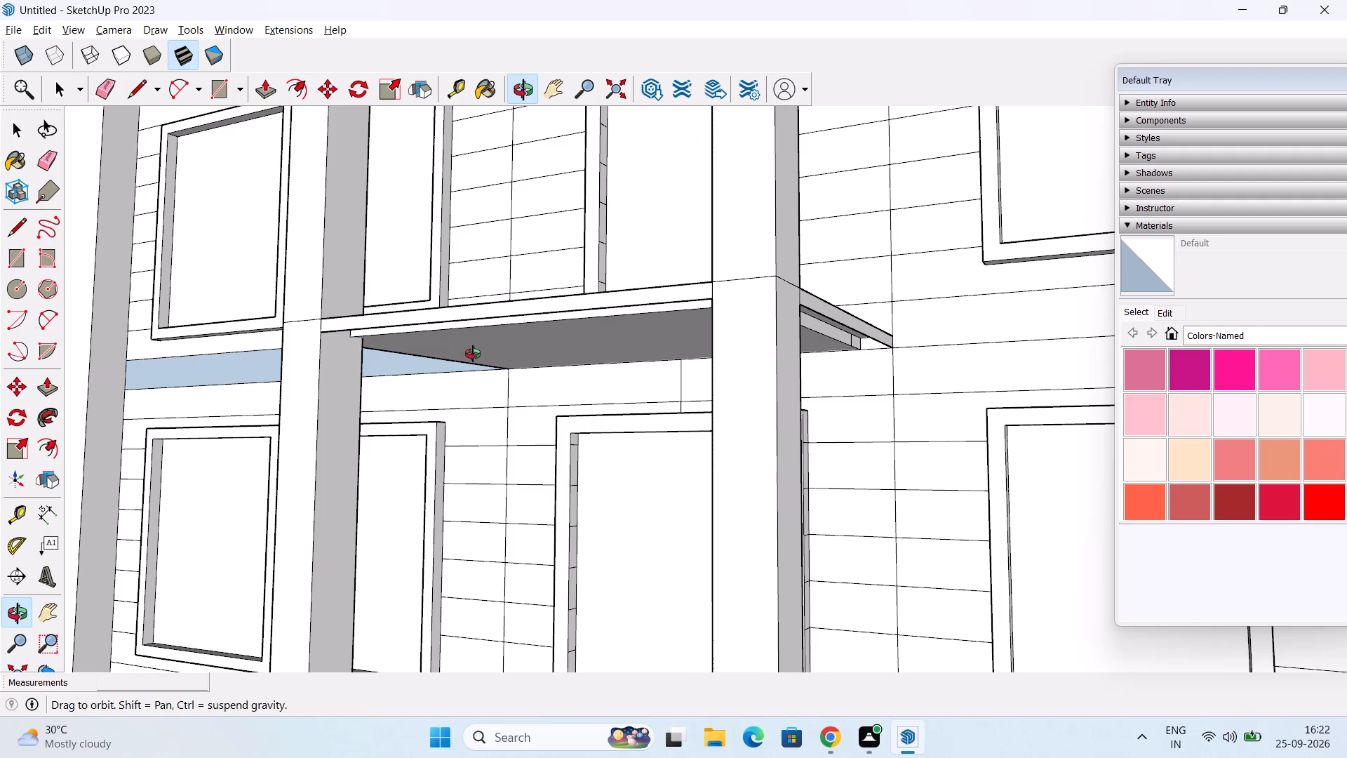
middle_drag(473, 354, 540, 342)
scroll(545, 334, down, 5)
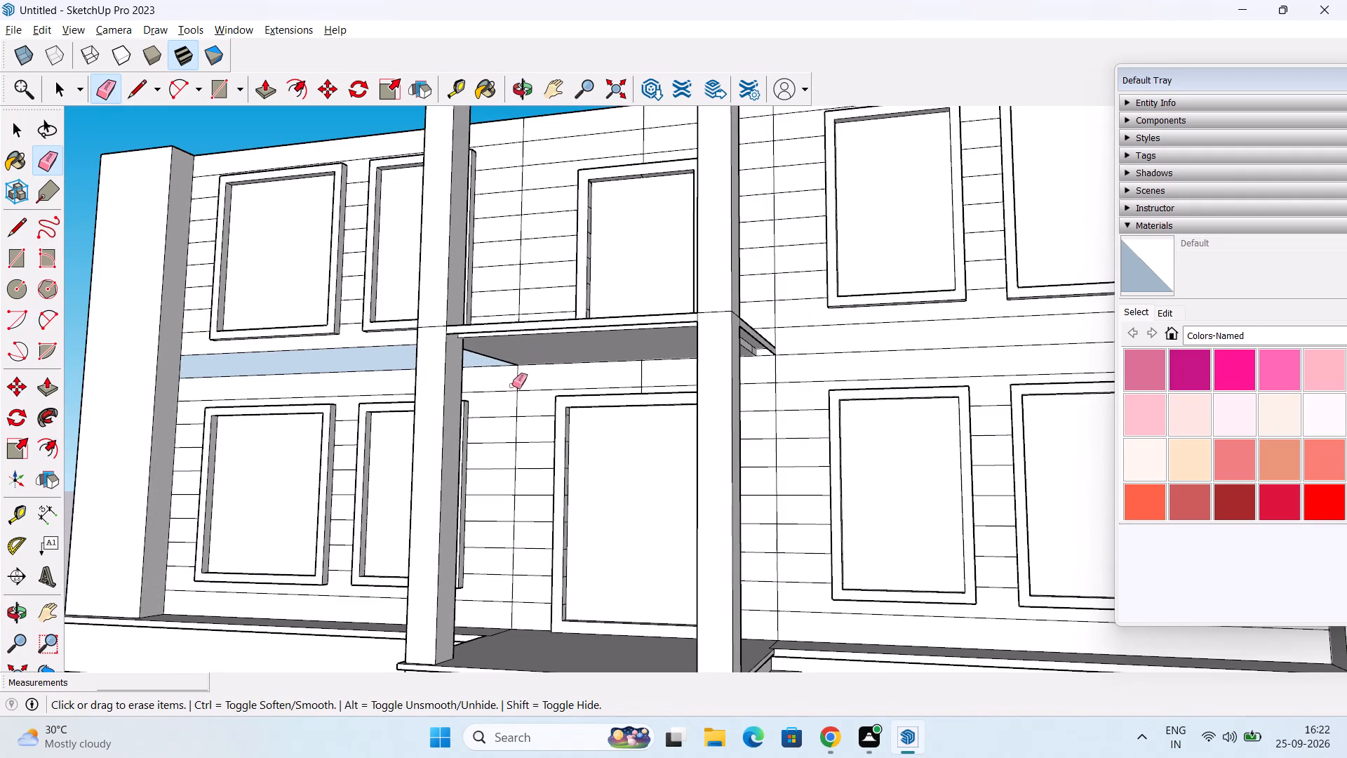
key(space)
right_click(370, 358)
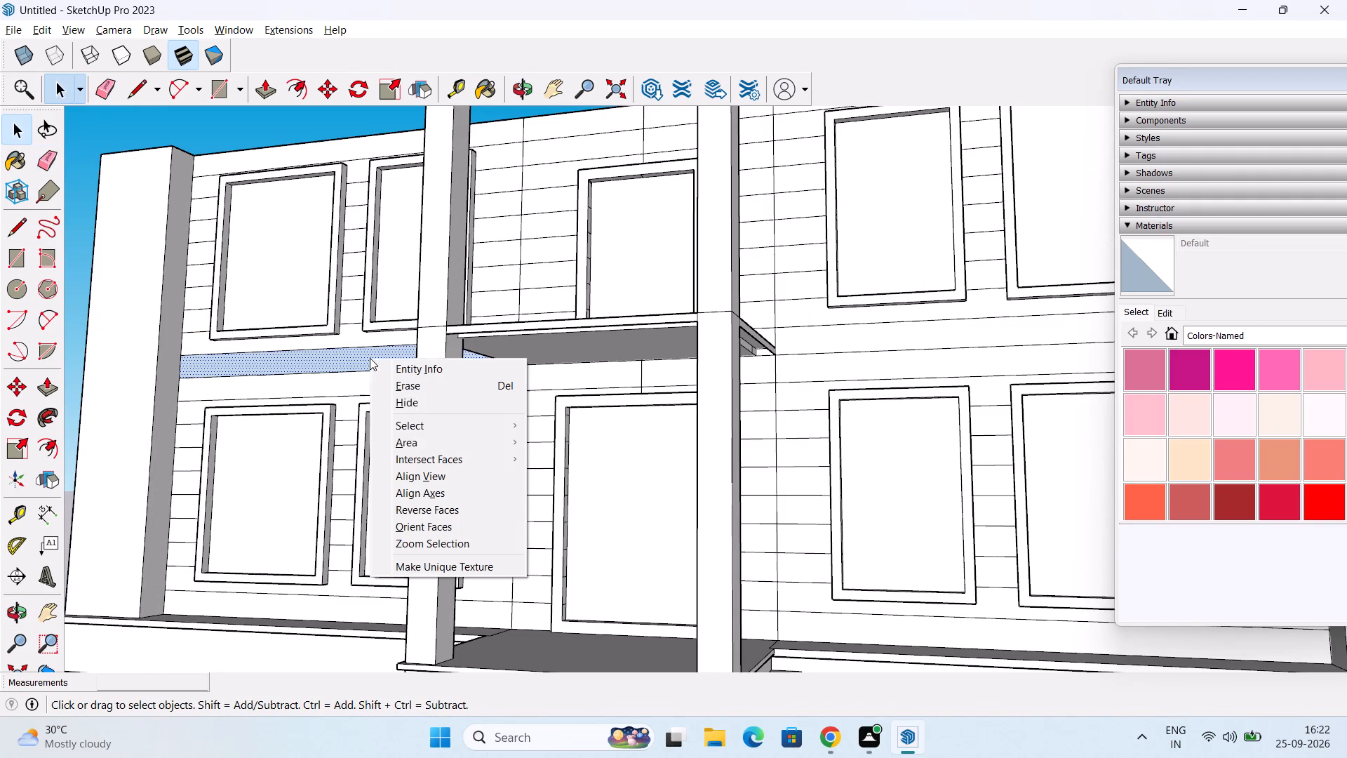
click(485, 509)
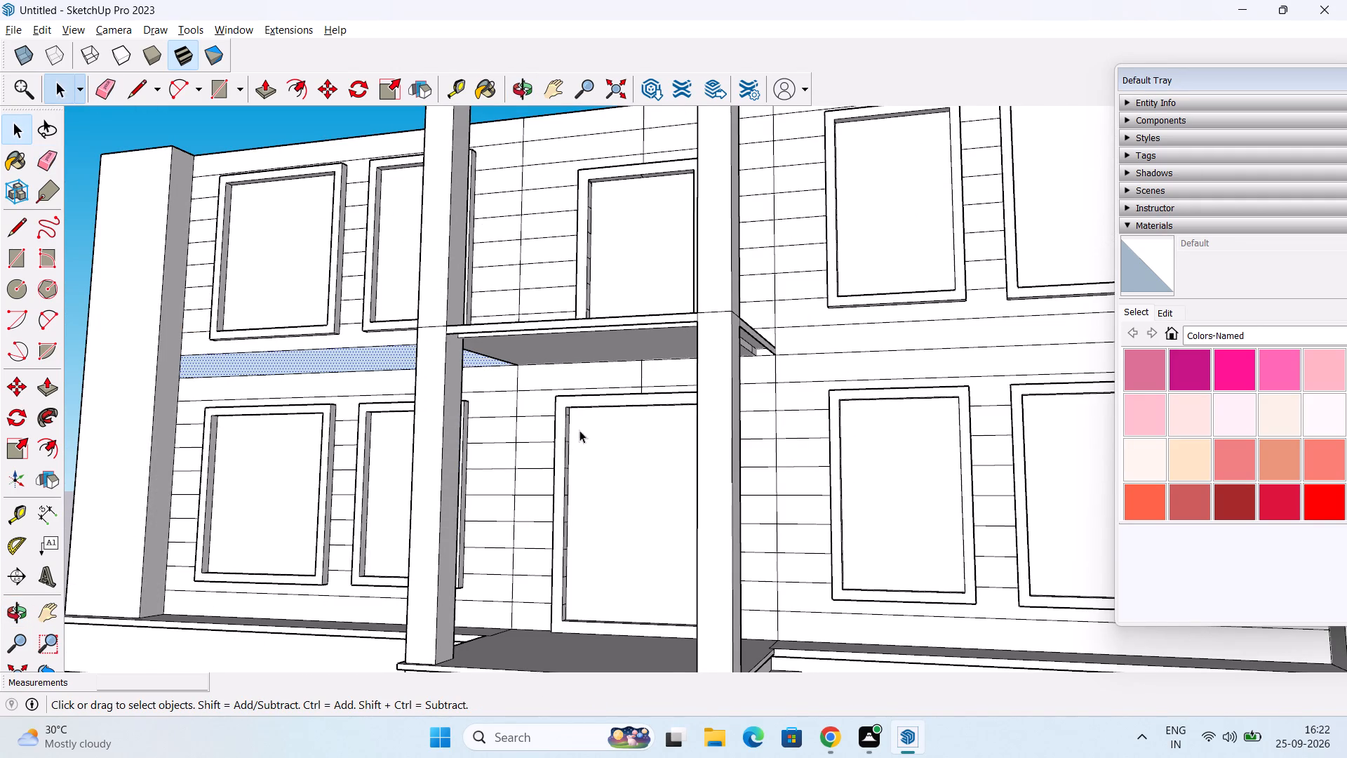
From above the slab, Push/Pull the inner face of its left side border 5' across the recessed top.
middle_drag(584, 432, 524, 485)
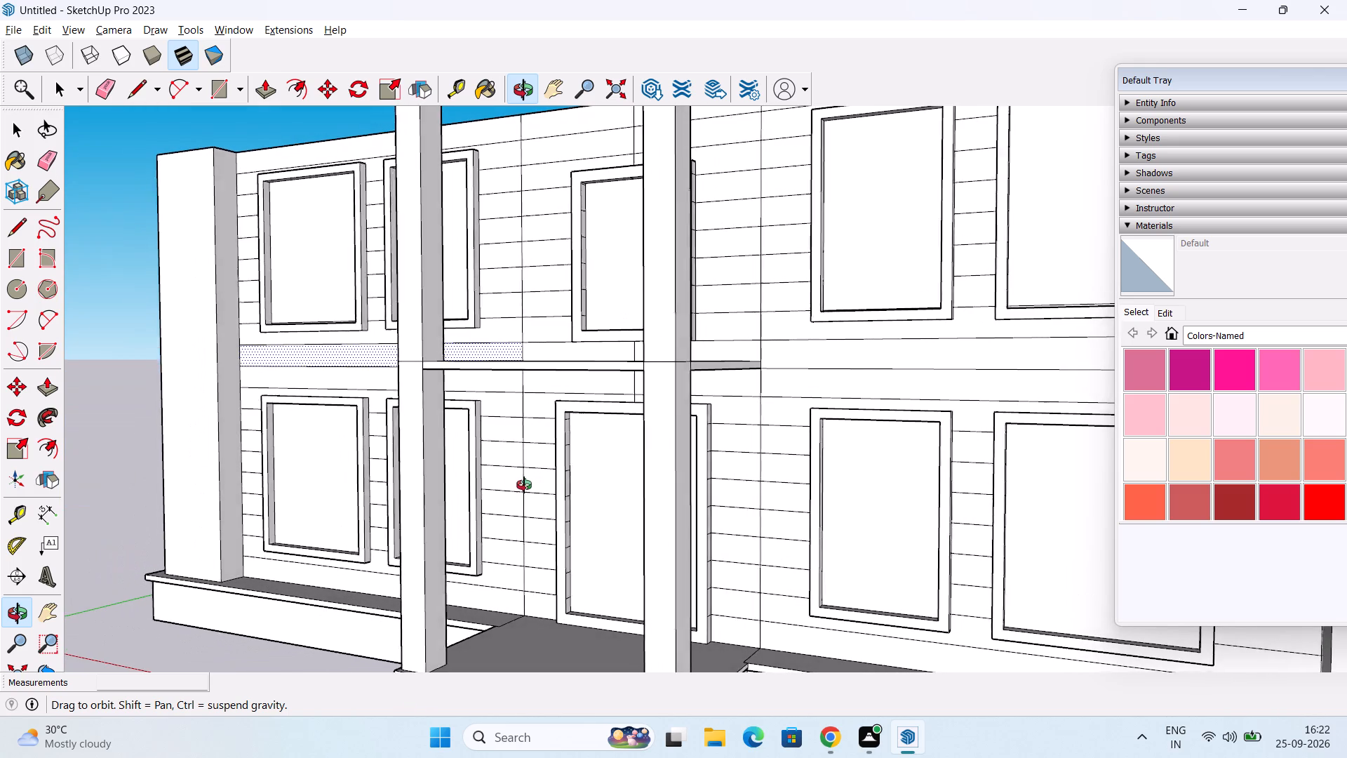
middle_drag(524, 485, 545, 421)
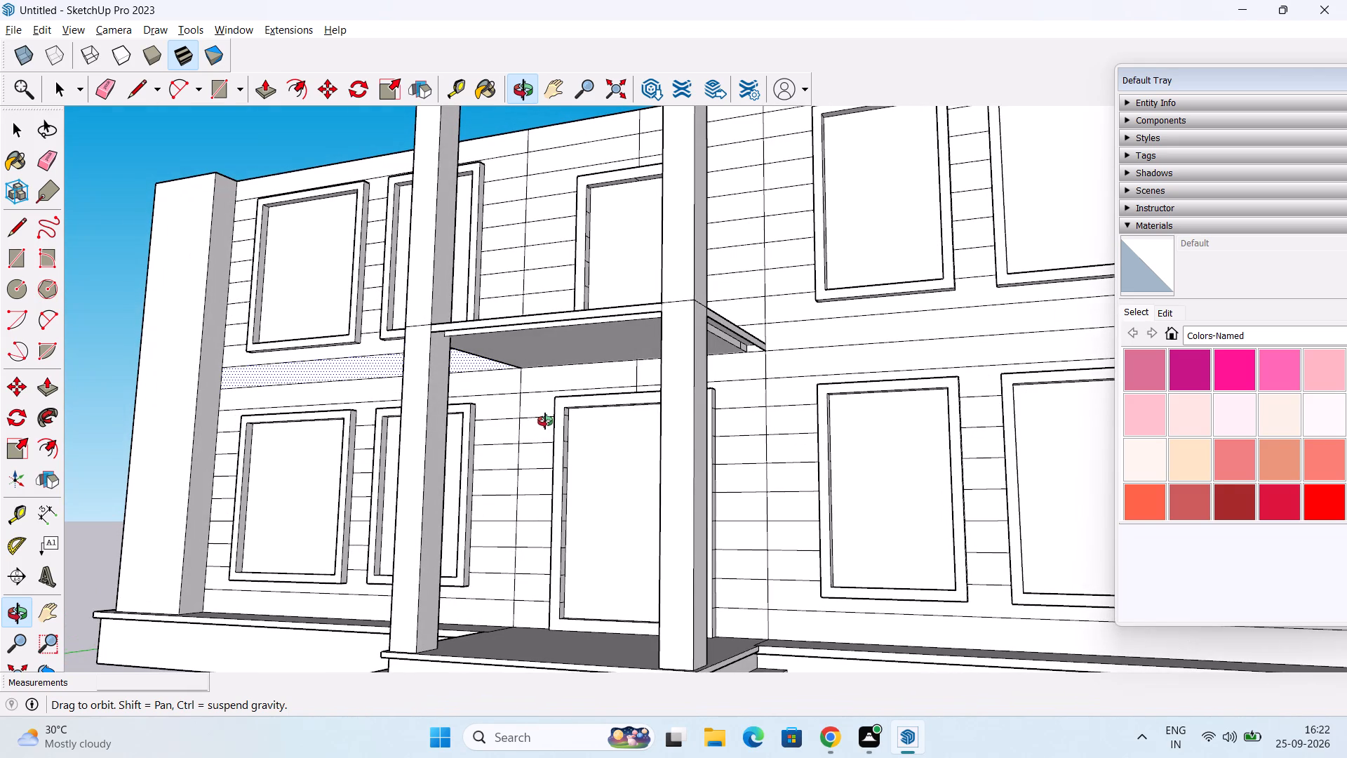
middle_drag(545, 421, 548, 453)
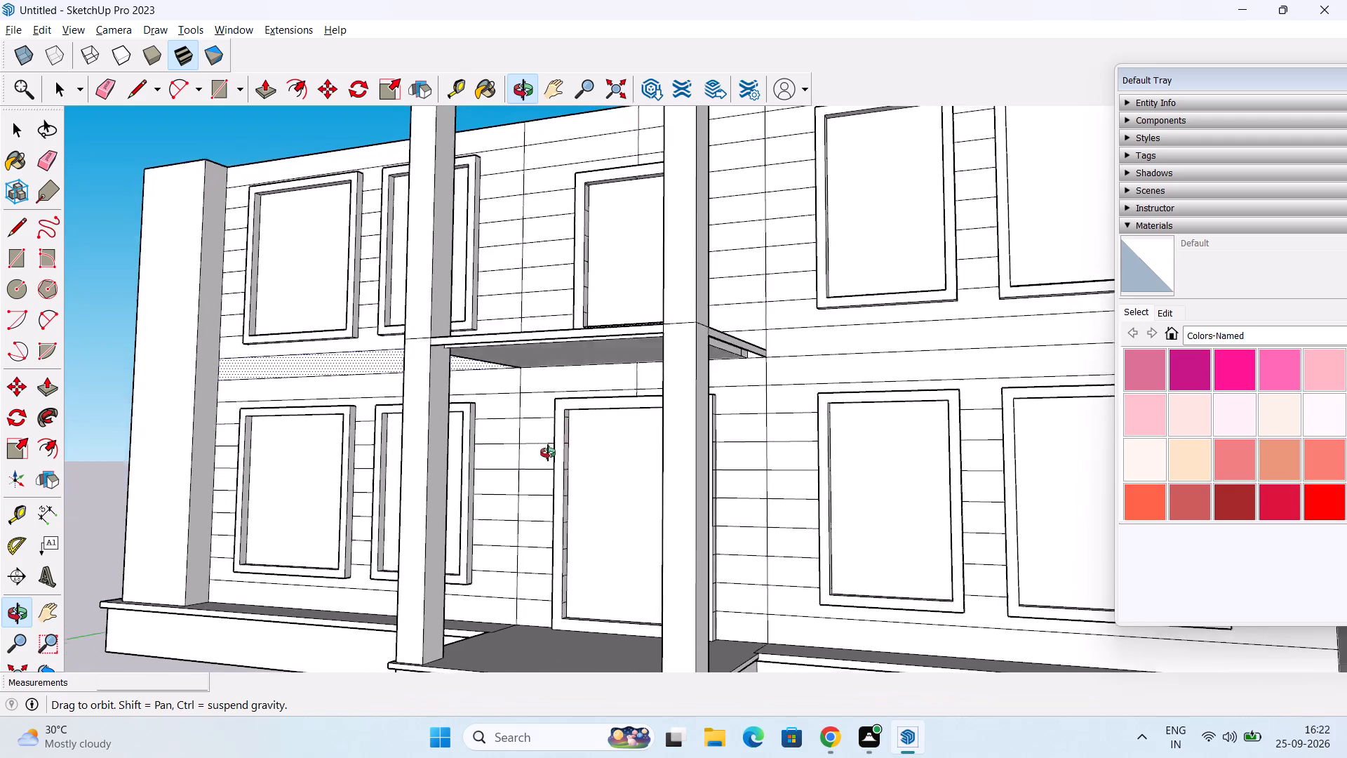
middle_drag(548, 453, 548, 497)
scroll(551, 427, up, 3)
middle_drag(552, 427, 525, 556)
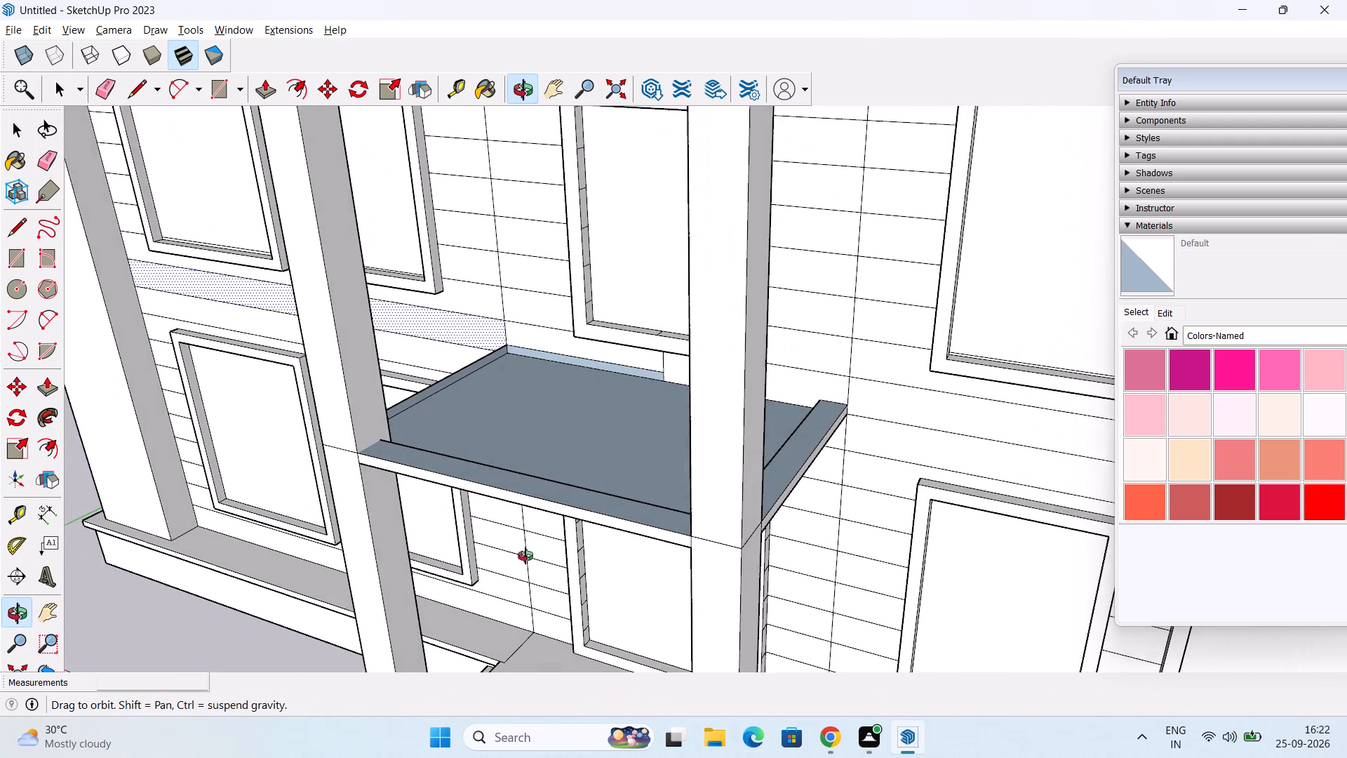
middle_drag(525, 556, 523, 560)
key(p)
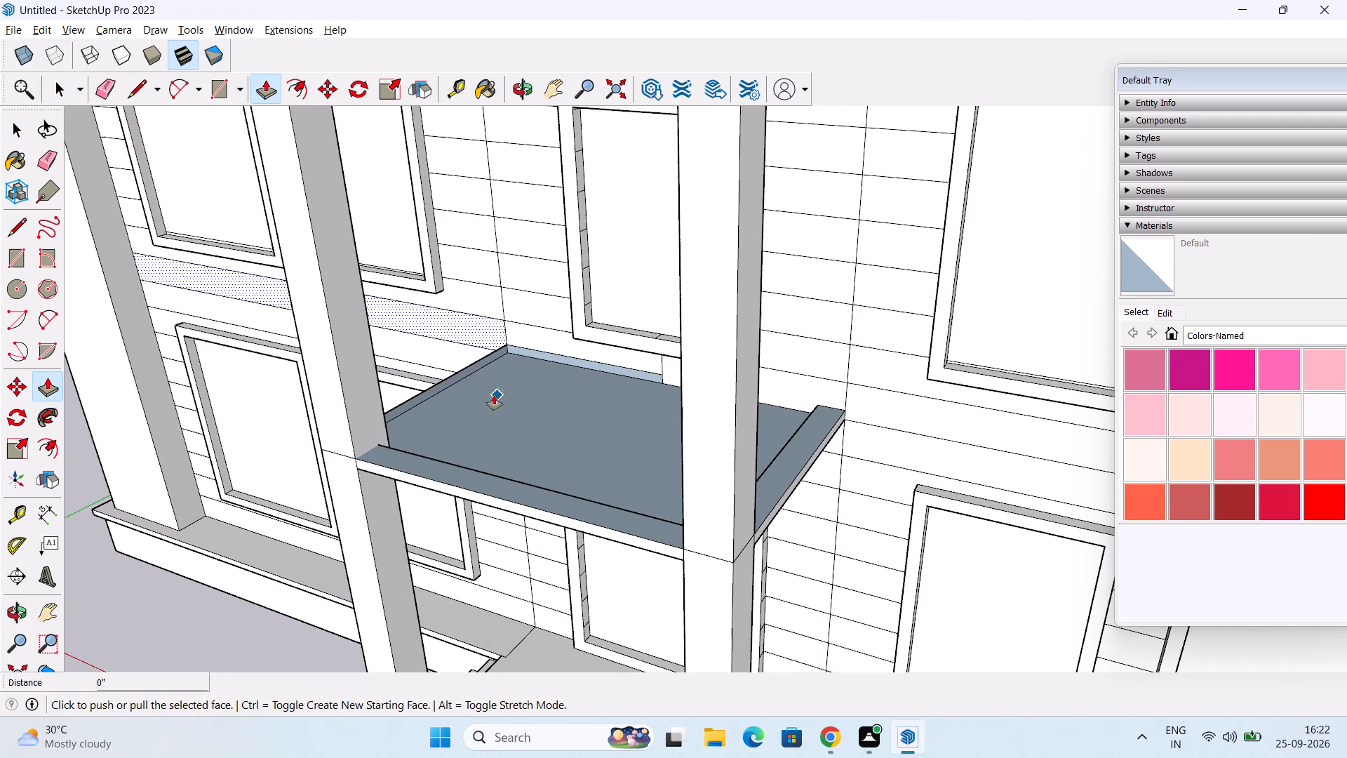
key(space)
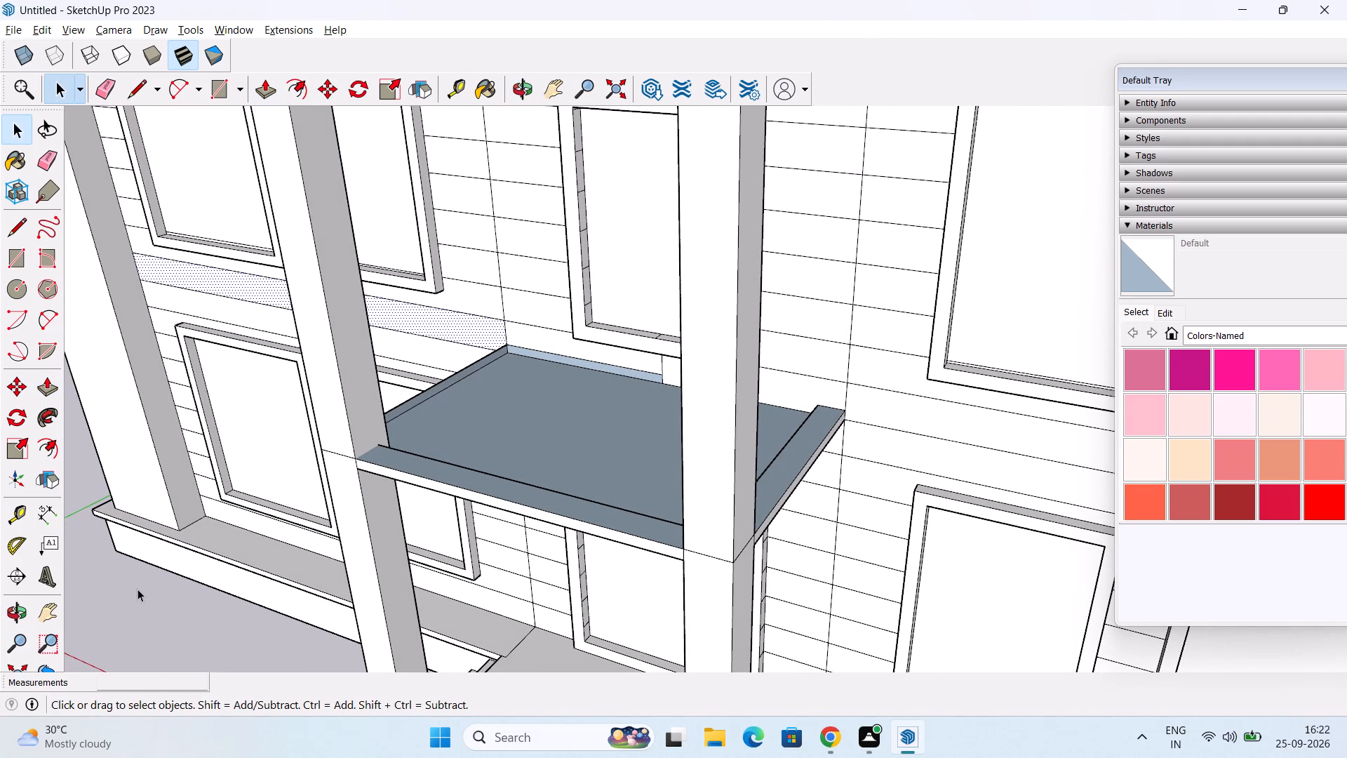
click(120, 569)
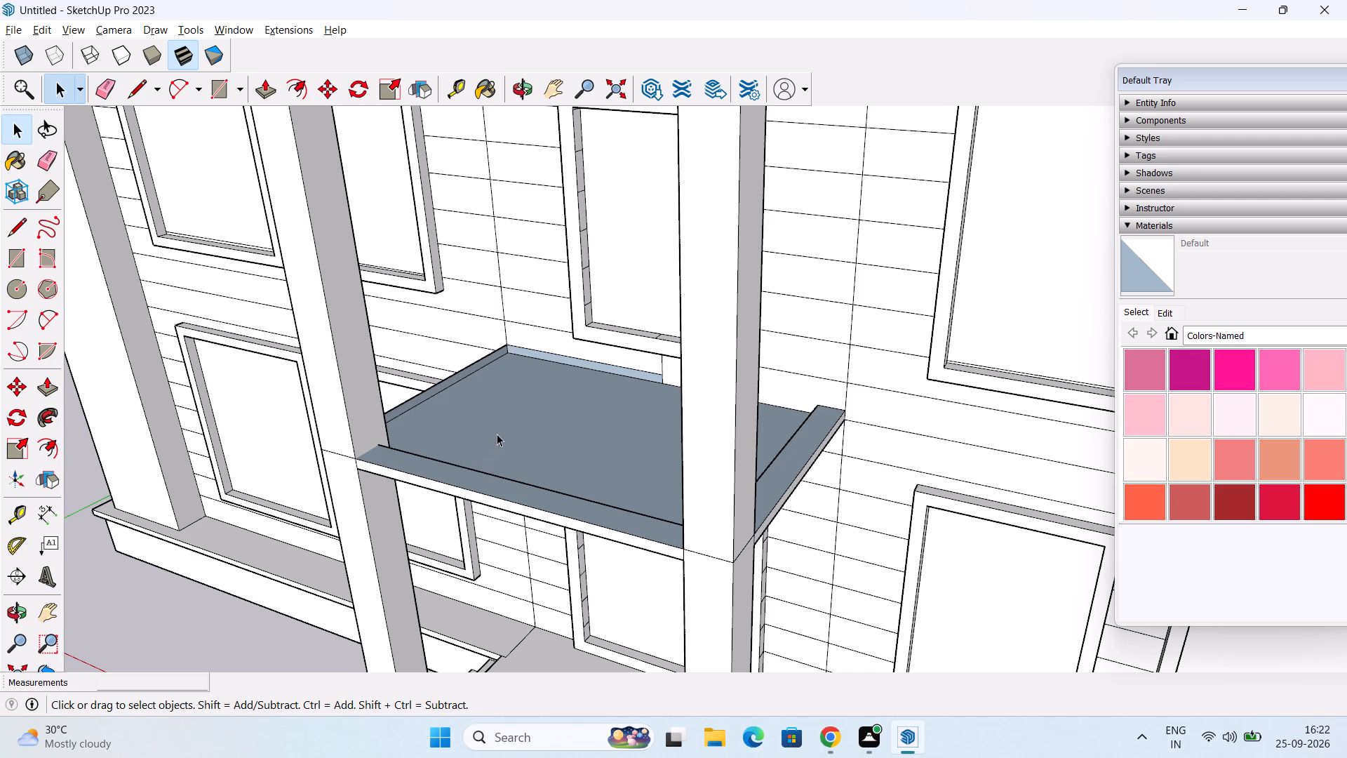
key(p)
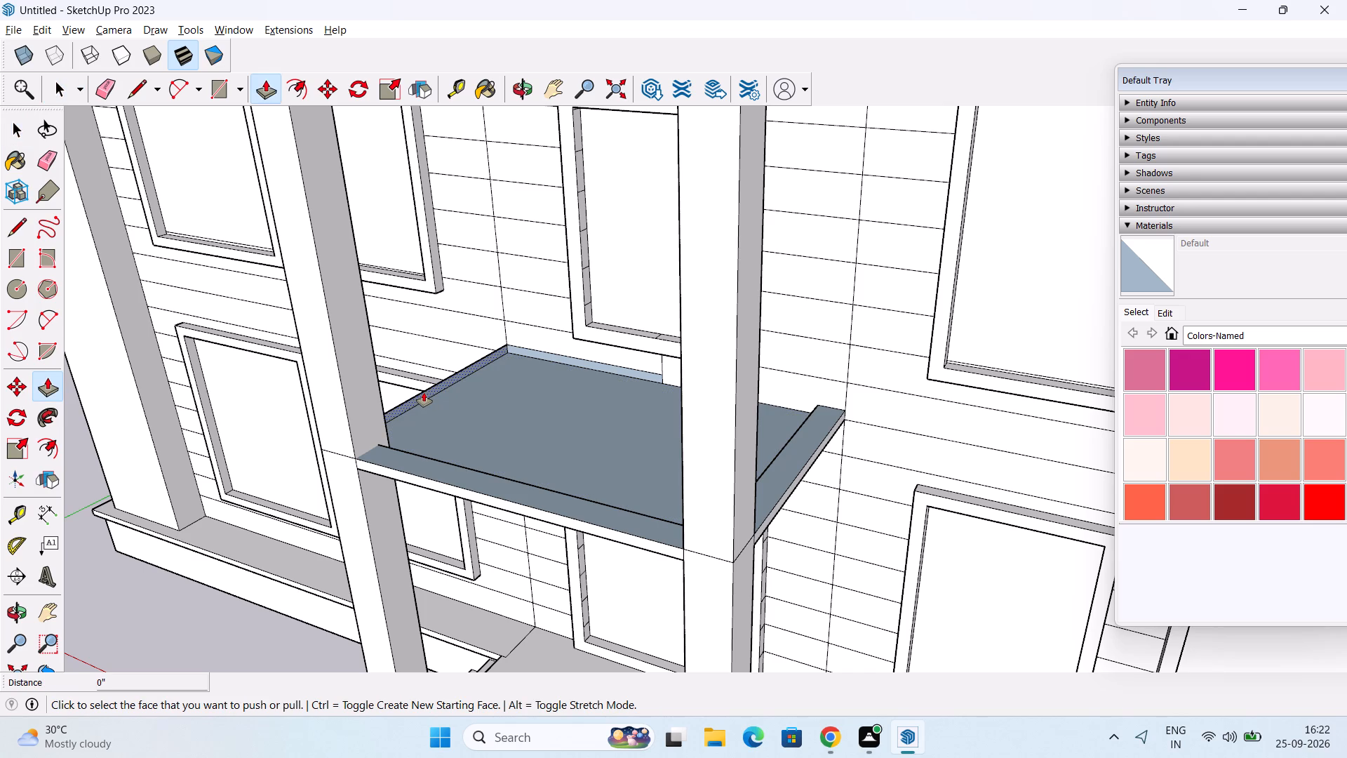
click(424, 392)
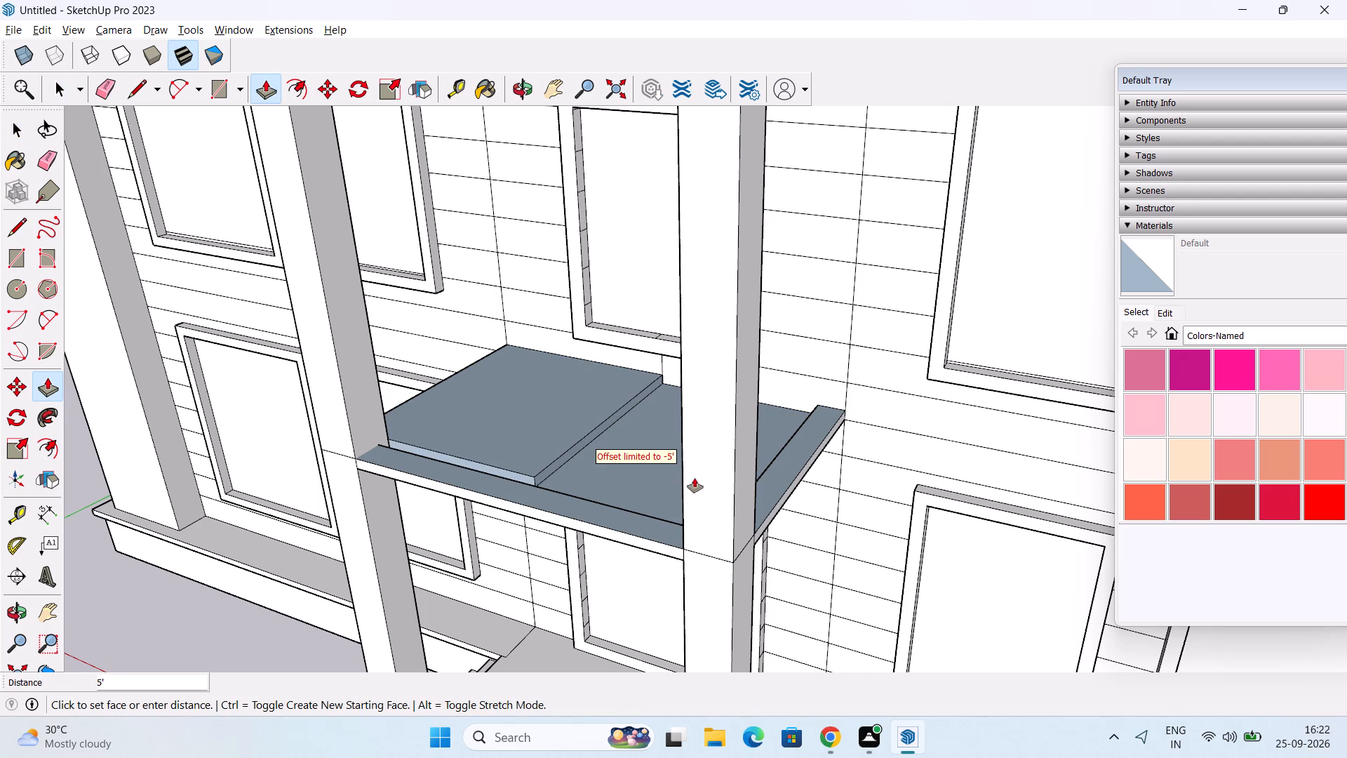
click(641, 483)
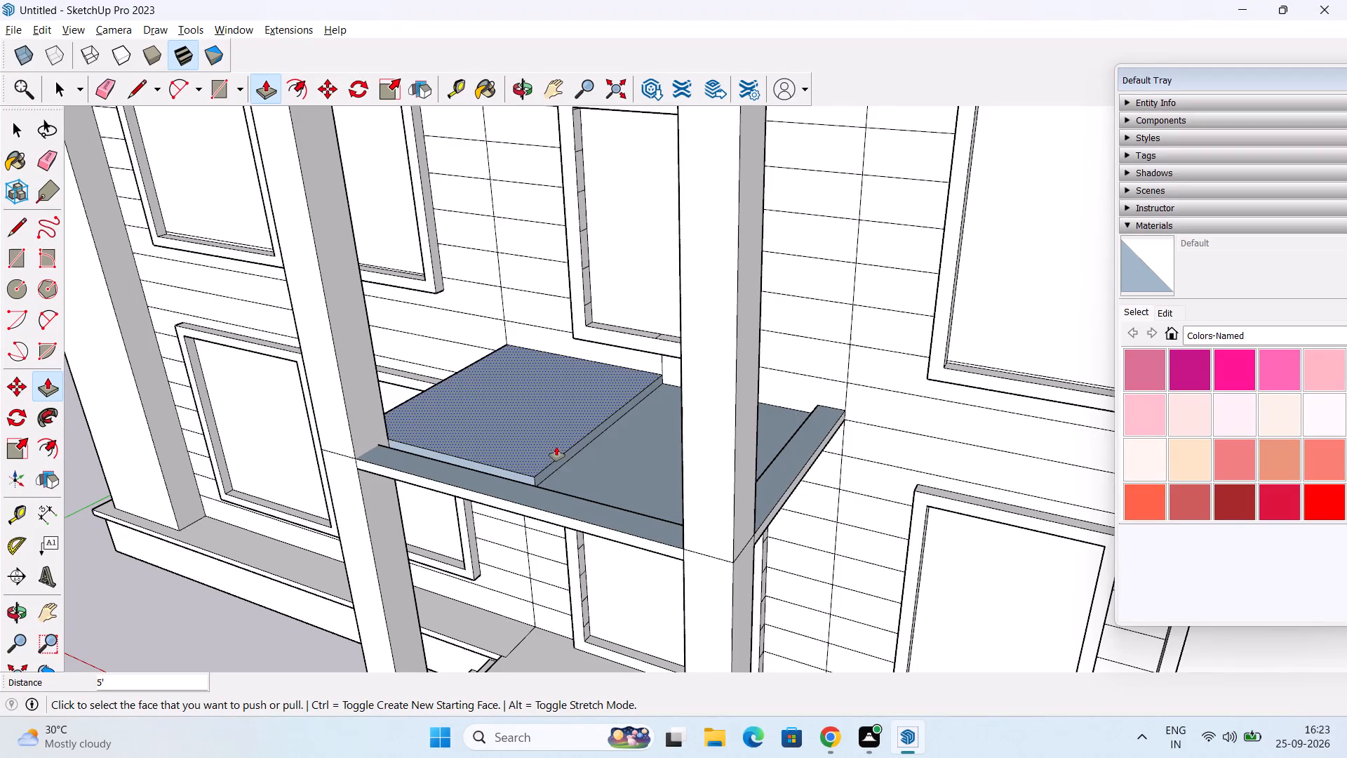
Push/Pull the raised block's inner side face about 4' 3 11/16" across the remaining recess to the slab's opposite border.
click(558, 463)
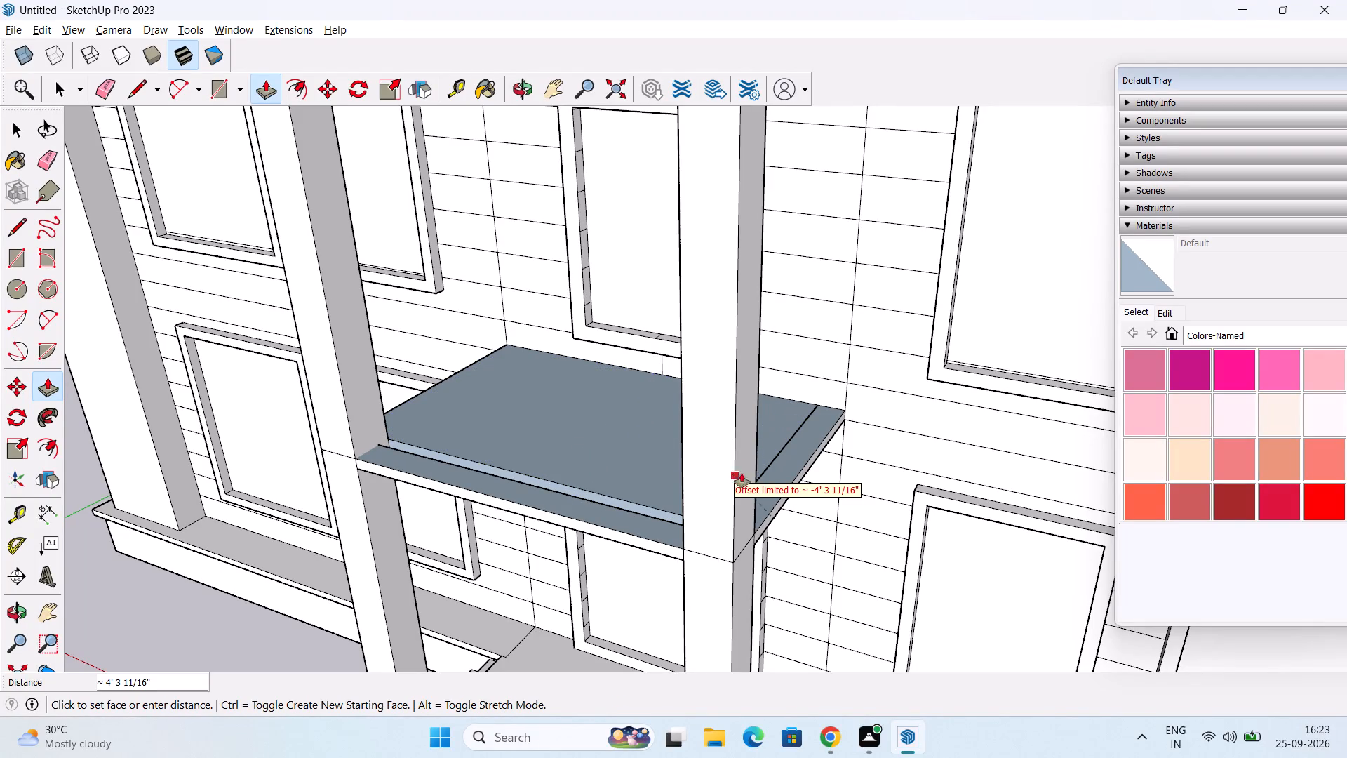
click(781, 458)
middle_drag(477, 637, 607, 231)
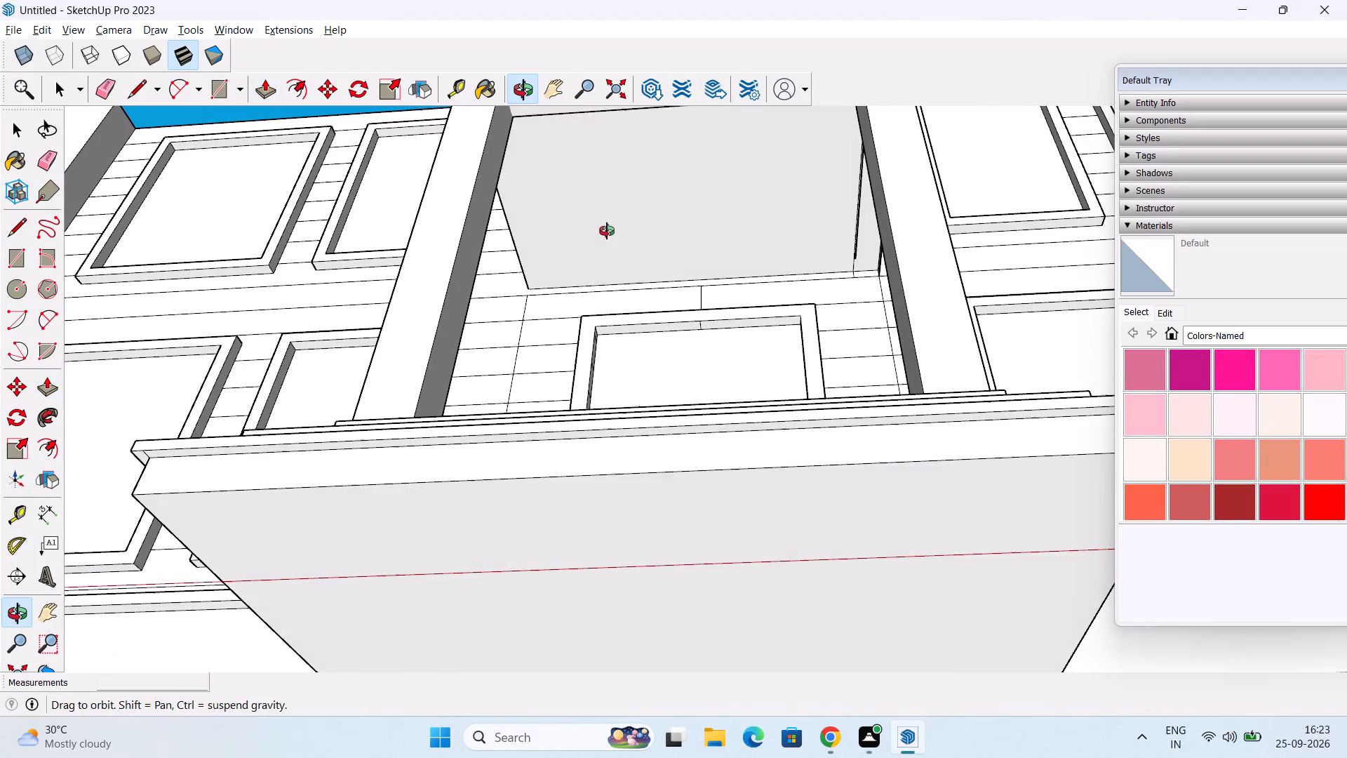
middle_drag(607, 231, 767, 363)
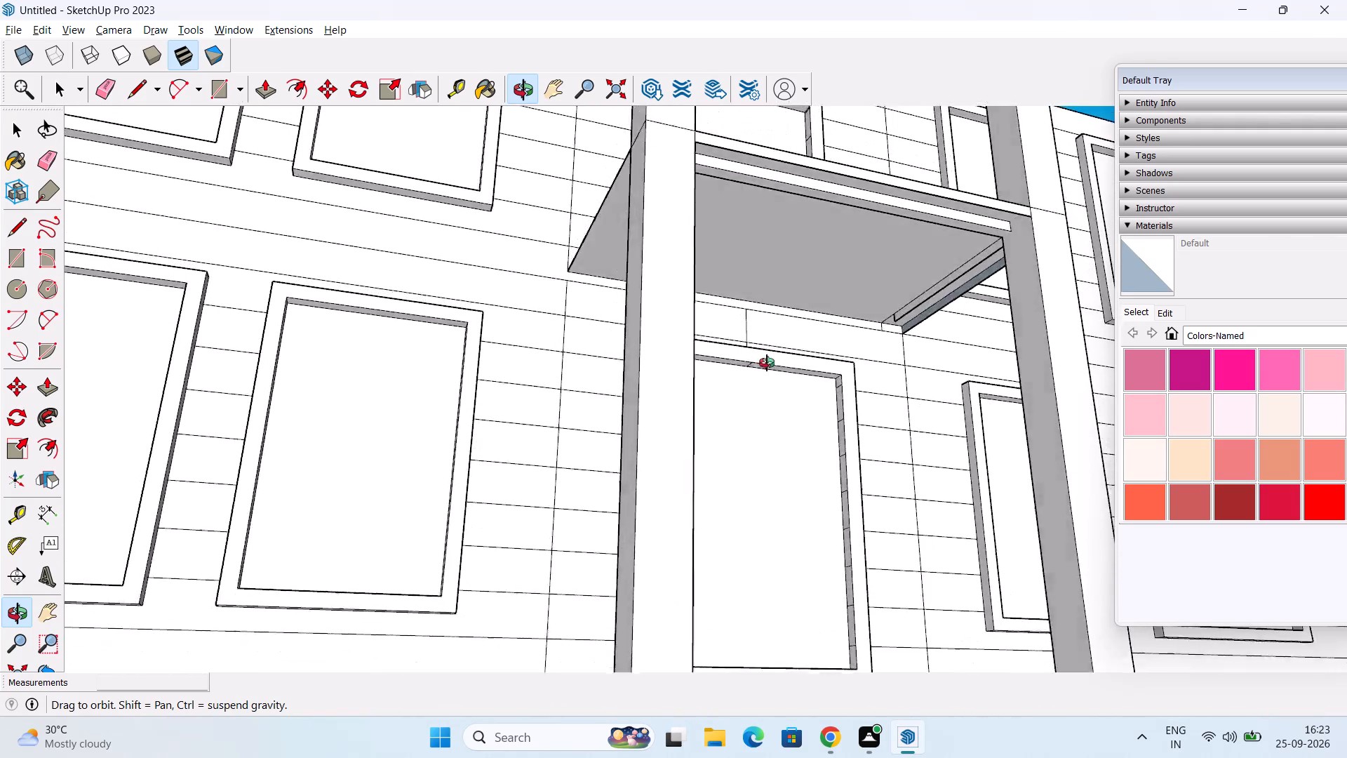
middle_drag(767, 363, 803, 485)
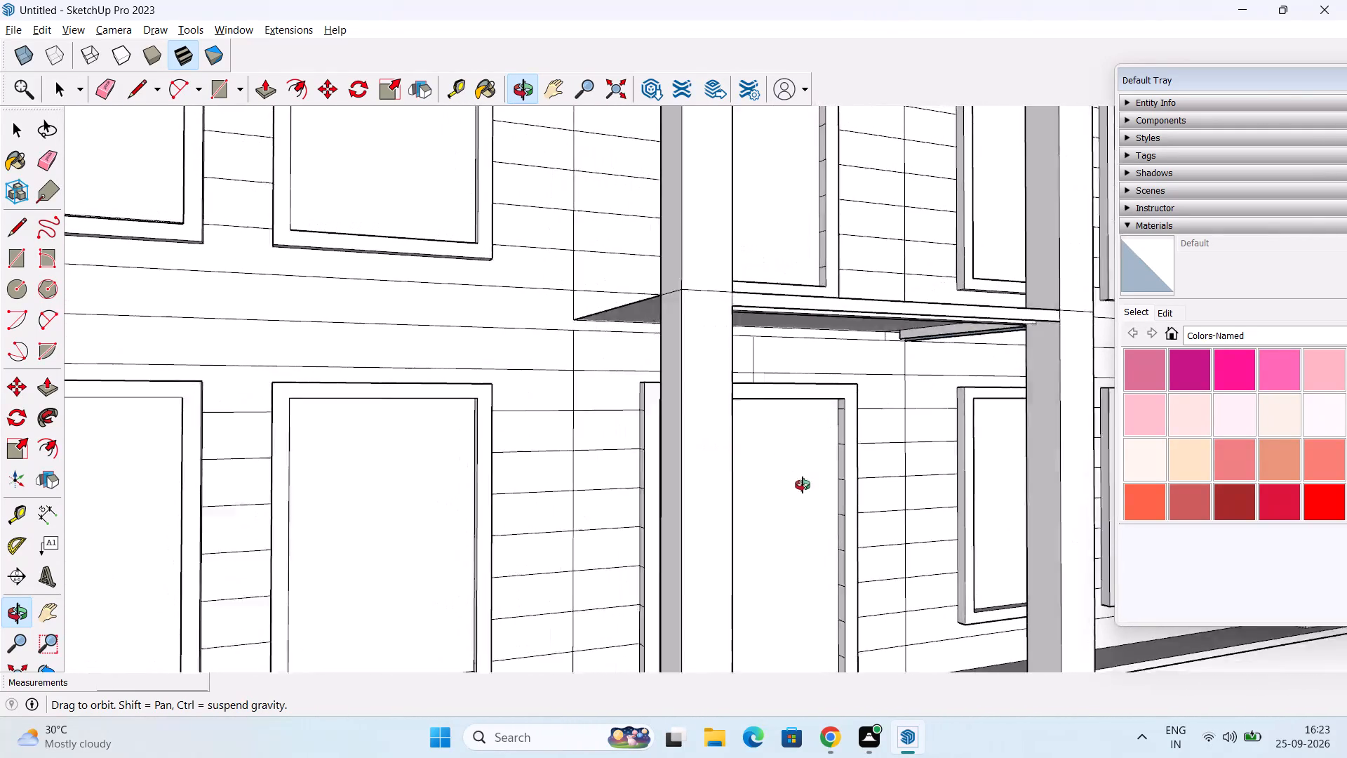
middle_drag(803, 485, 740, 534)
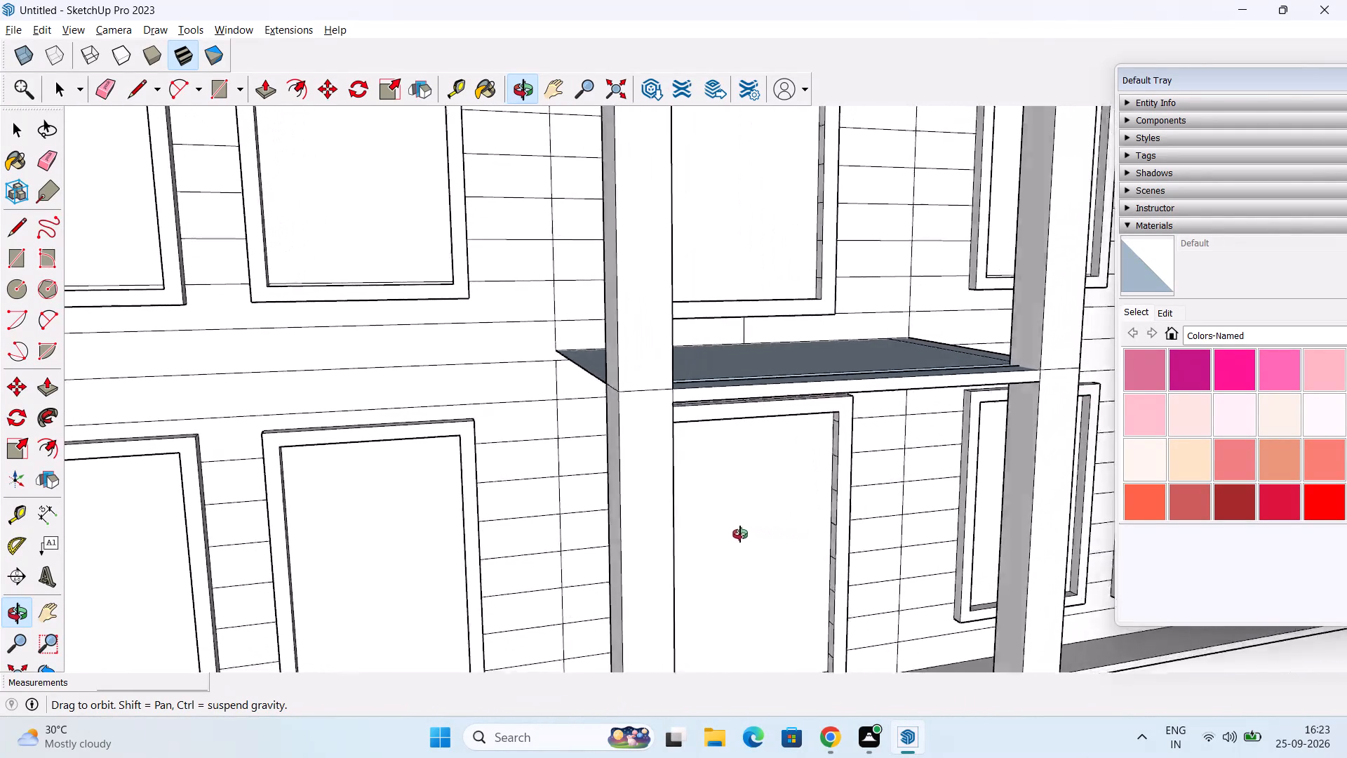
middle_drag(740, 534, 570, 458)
Undo all the slab edits back to before its base rectangle was drawn between the wall and the entrance pillars.
key(ctrl+z)
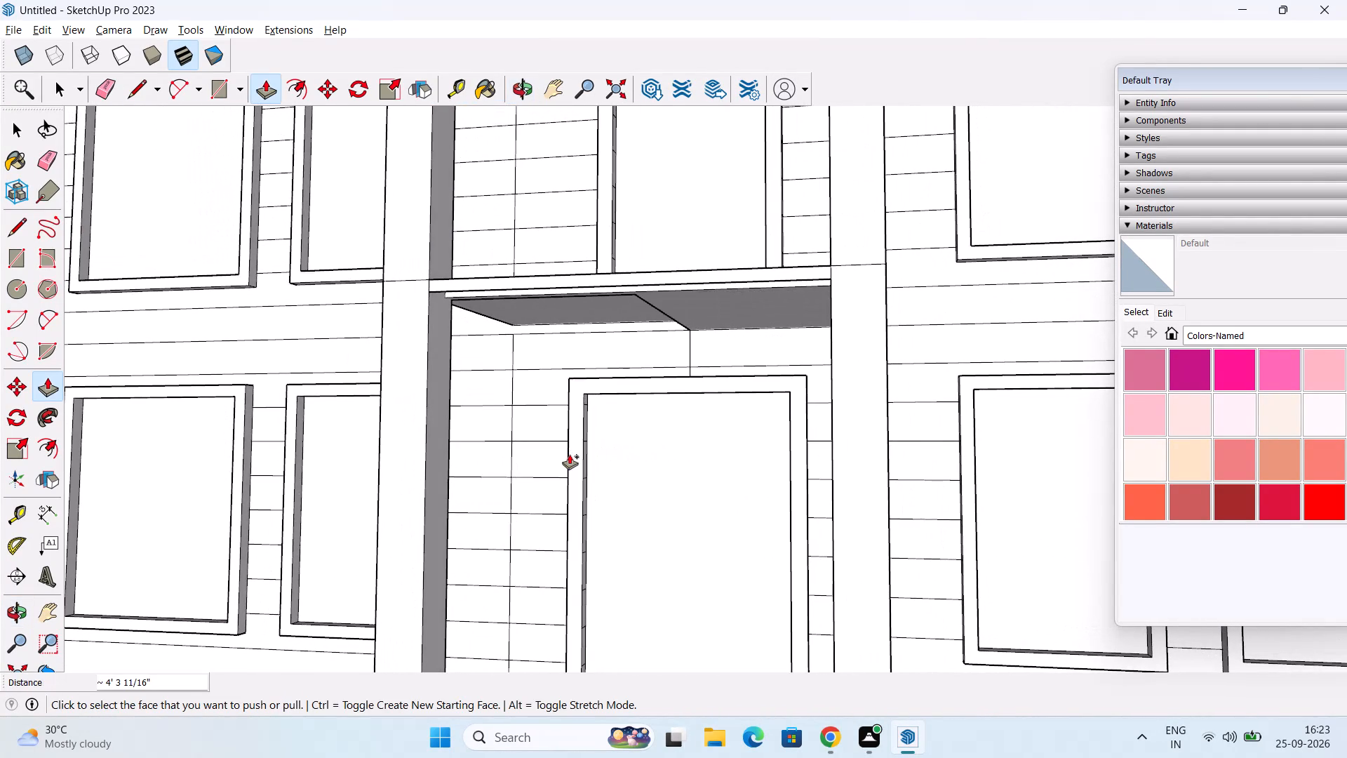
key(ctrl+z)
key(ctrl+z)
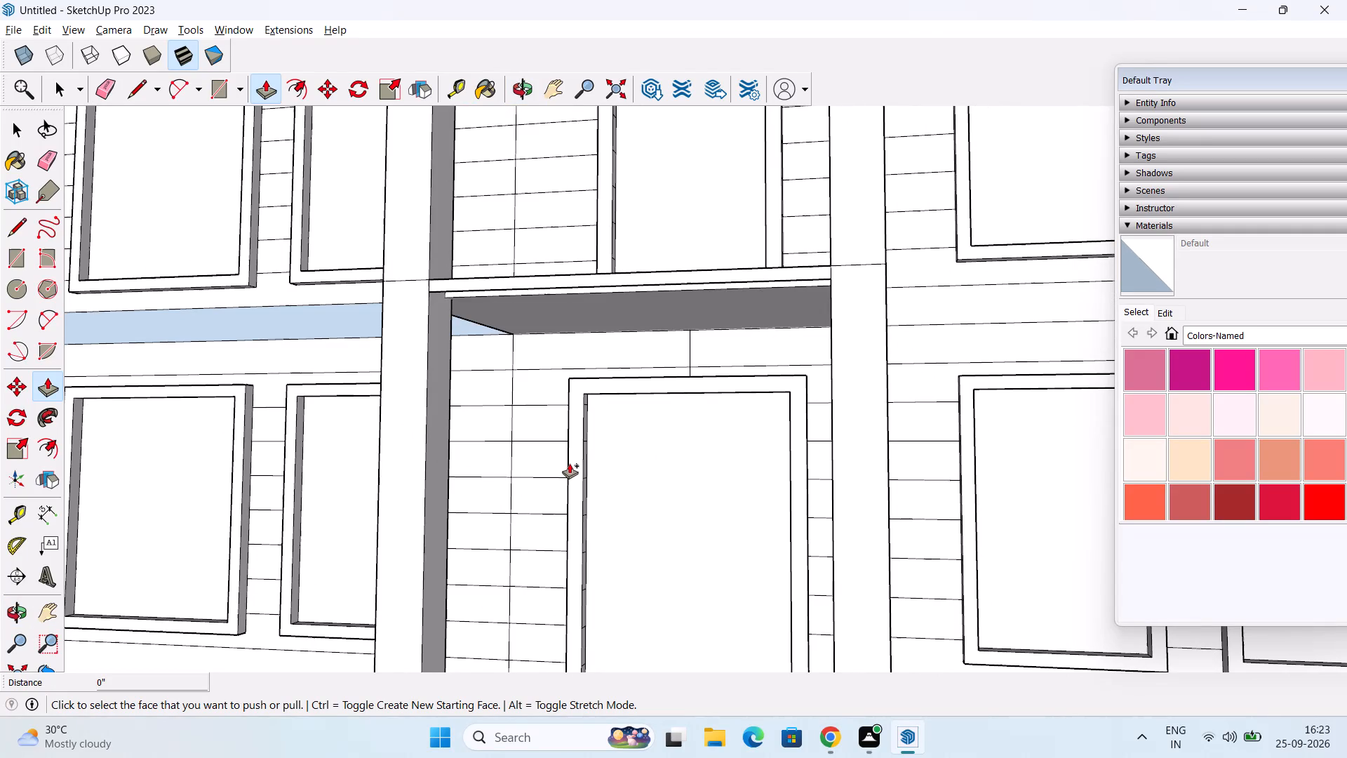
key(ctrl+z)
key(ctrl+z)
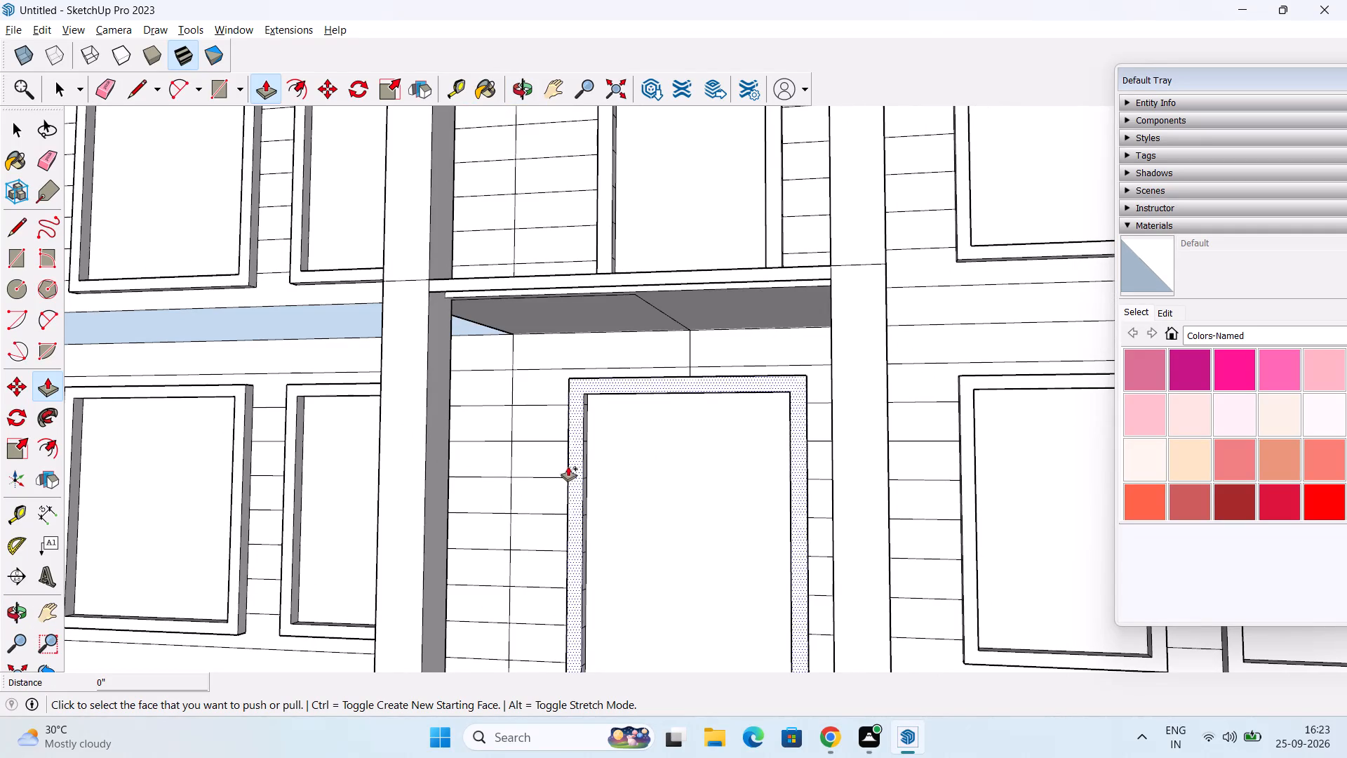
key(ctrl+z)
key(ctrl+z)
key(ctrl+z)
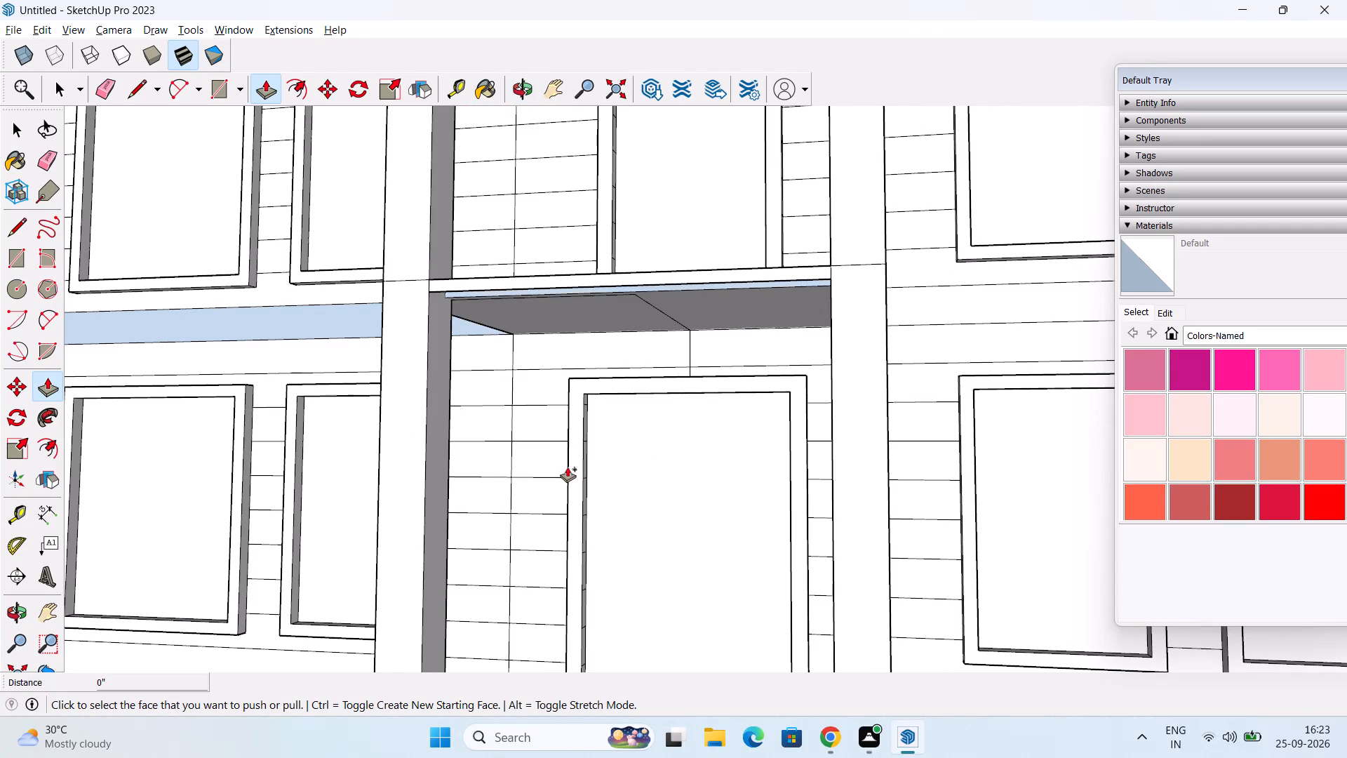
key(ctrl+z)
key(ctrl+z)
key(ctrl+z)
key(ctrl+z)
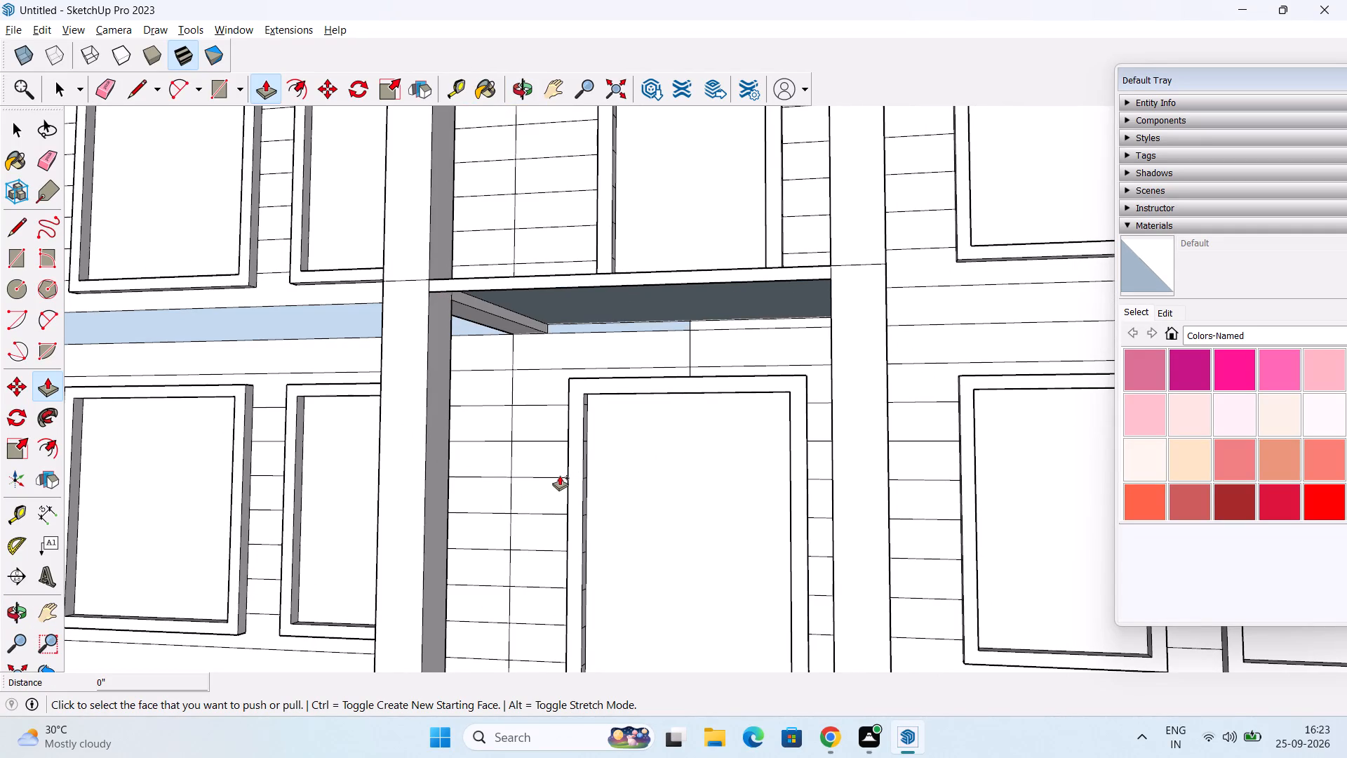
key(ctrl+z)
key(ctrl+z)
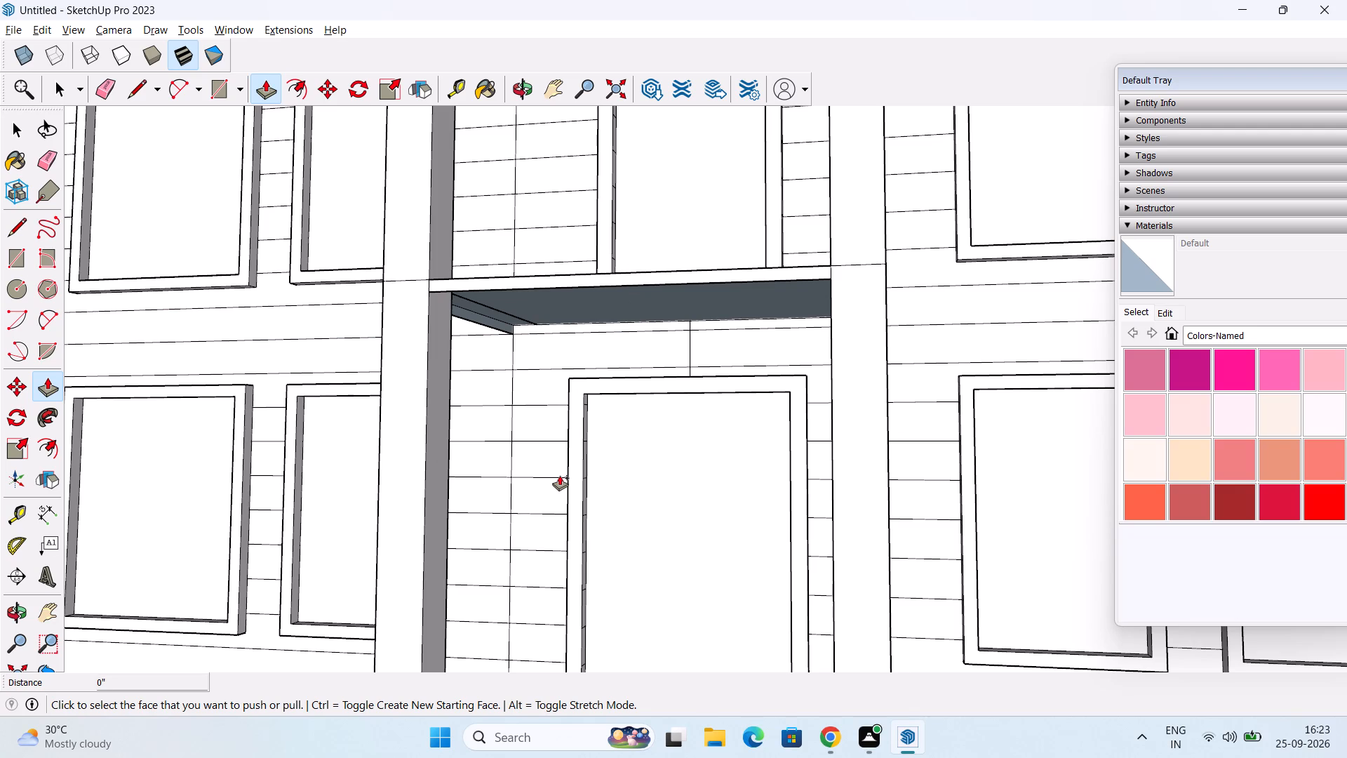
key(ctrl+z)
key(ctrl+z)
key(ctrl+z)
key(ctrl+z)
key(ctrl+z)
middle_drag(558, 411, 561, 580)
scroll(565, 562, down, 1)
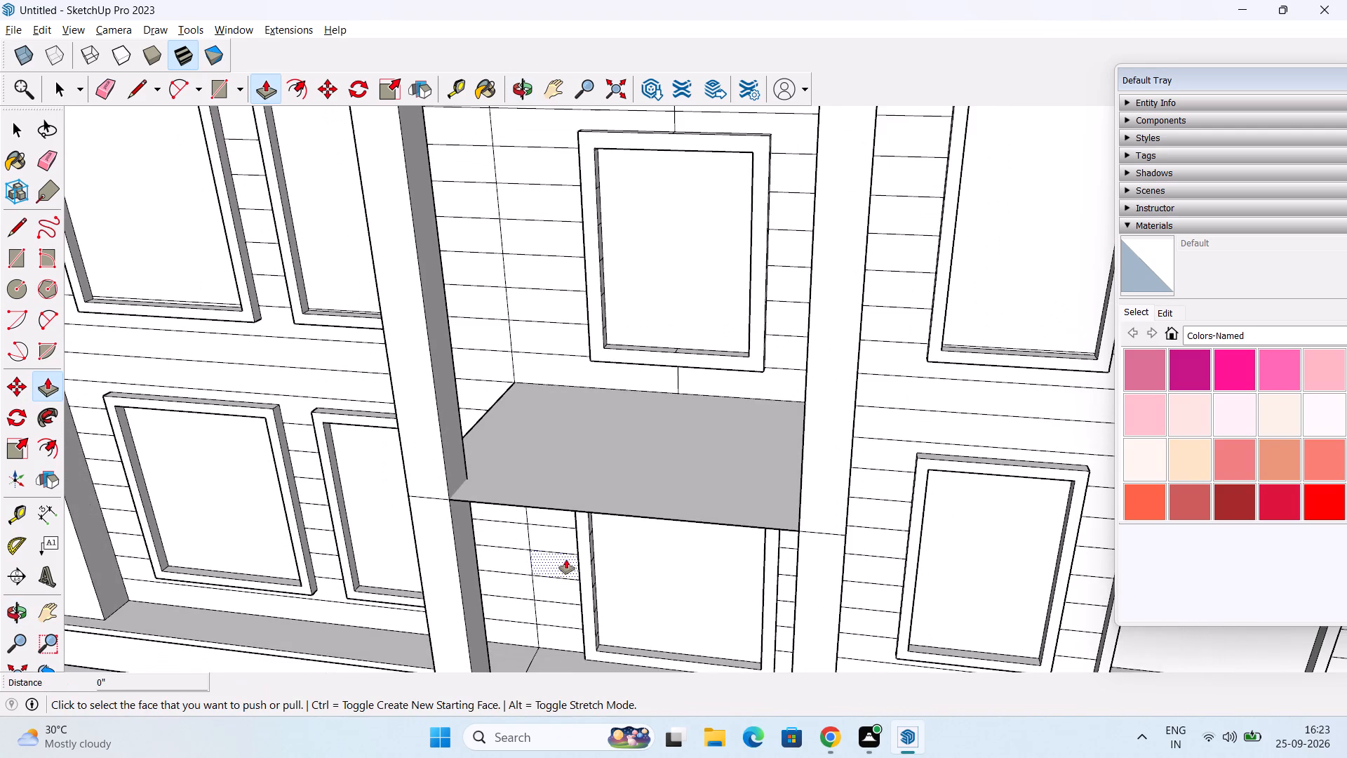
middle_drag(566, 559, 591, 245)
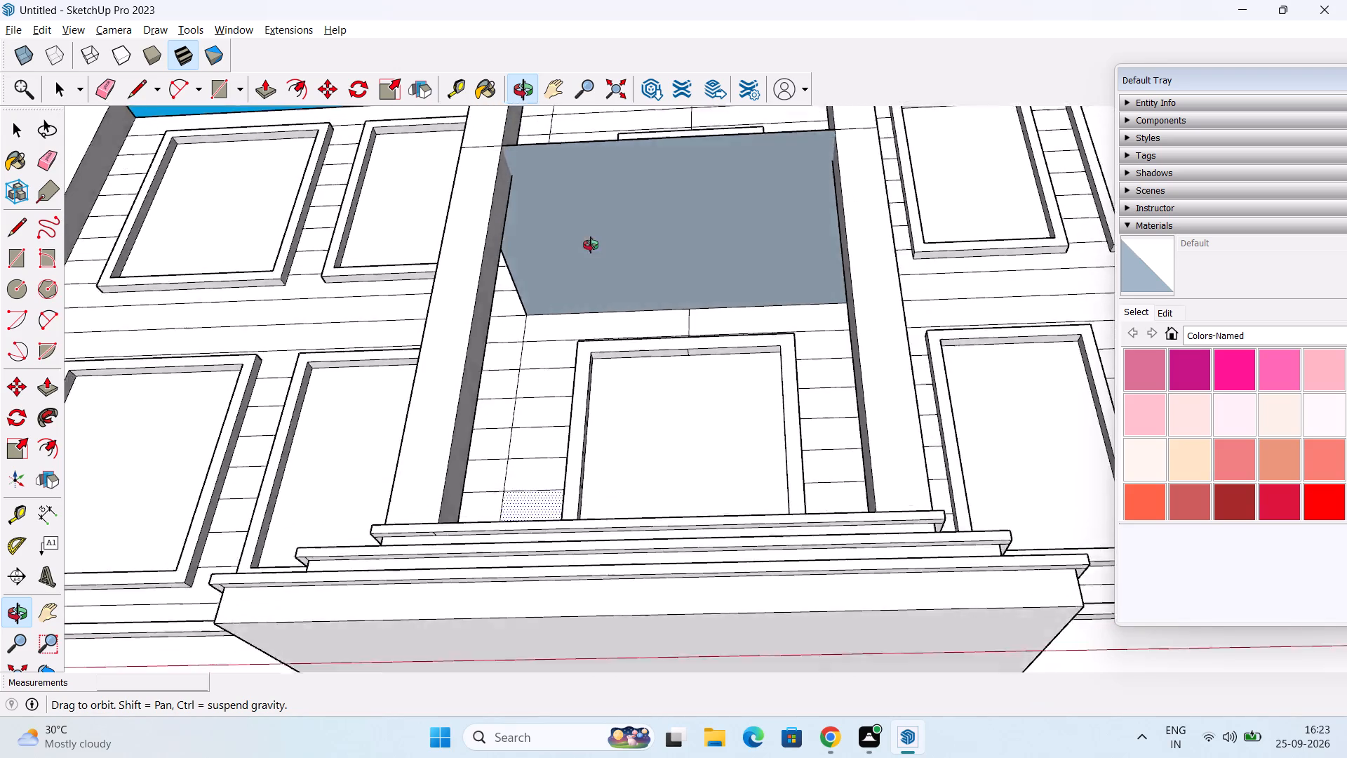
middle_drag(591, 245, 556, 625)
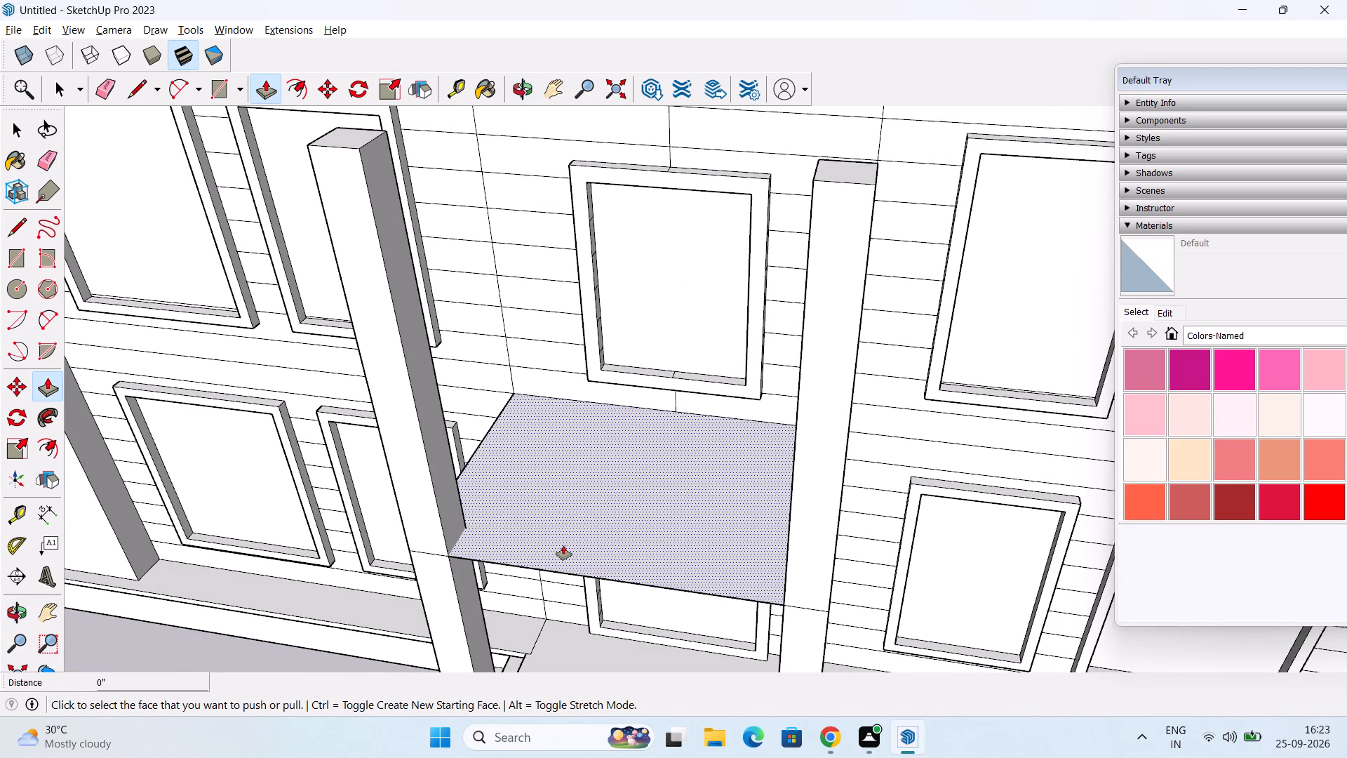
key(ctrl+z)
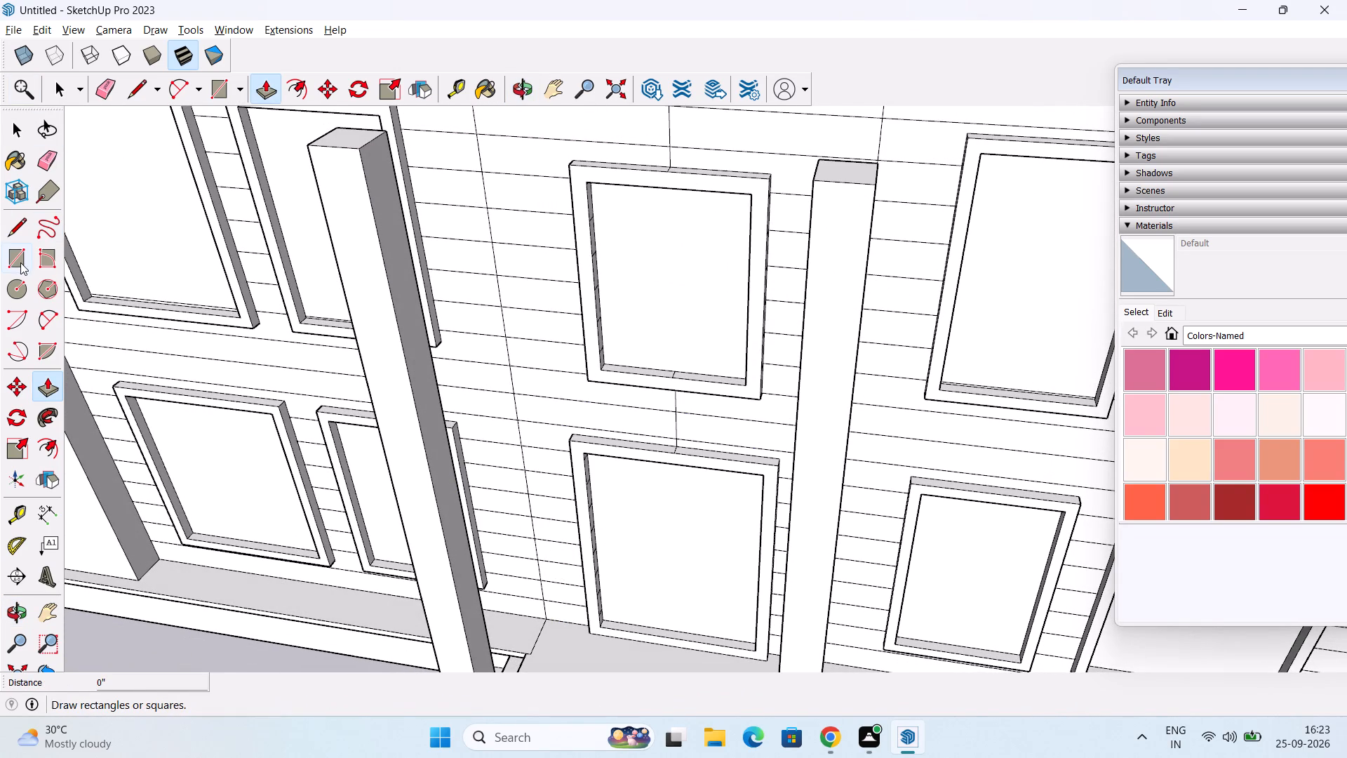
Draw a horizontal slab rectangle of 10' by about 6' 9 15/16" from the wall's vertical seam to the far entrance pillar's outer corner.
click(20, 262)
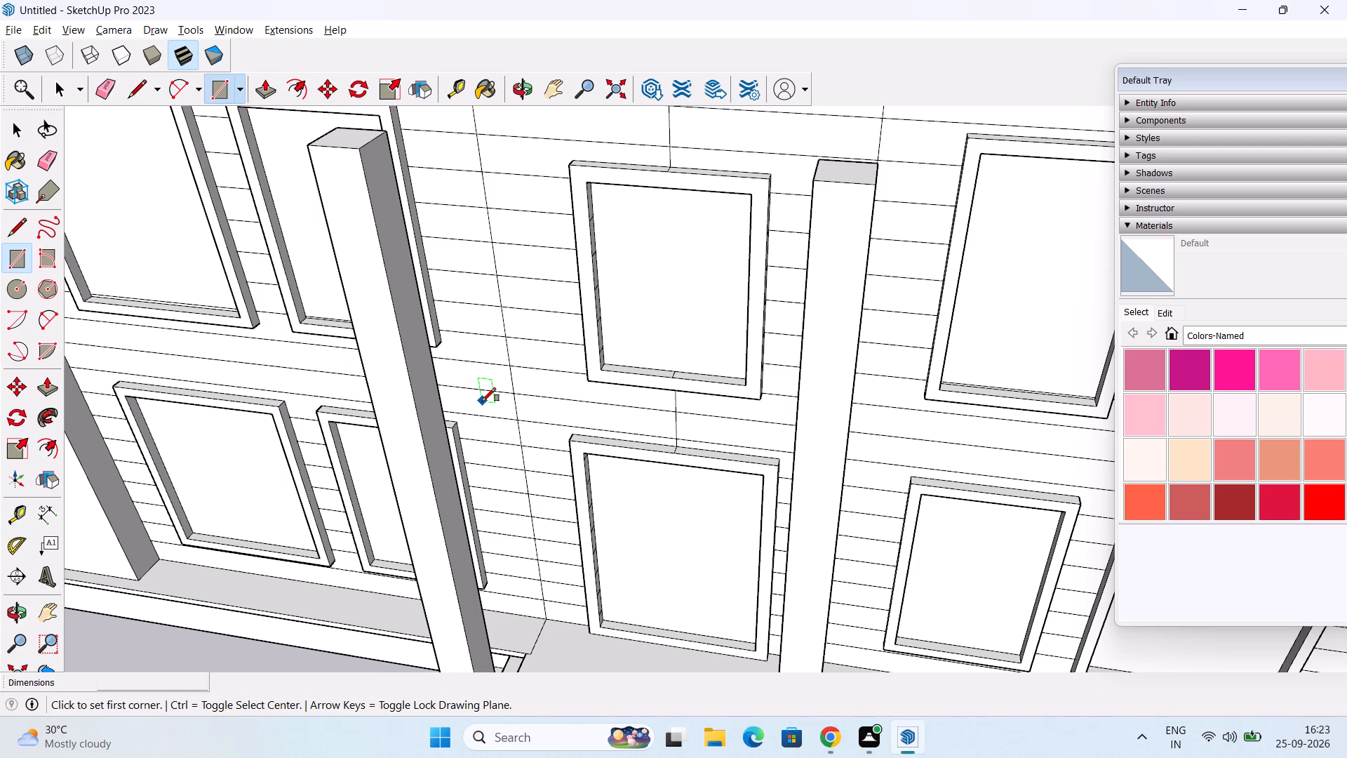
middle_drag(482, 401, 487, 536)
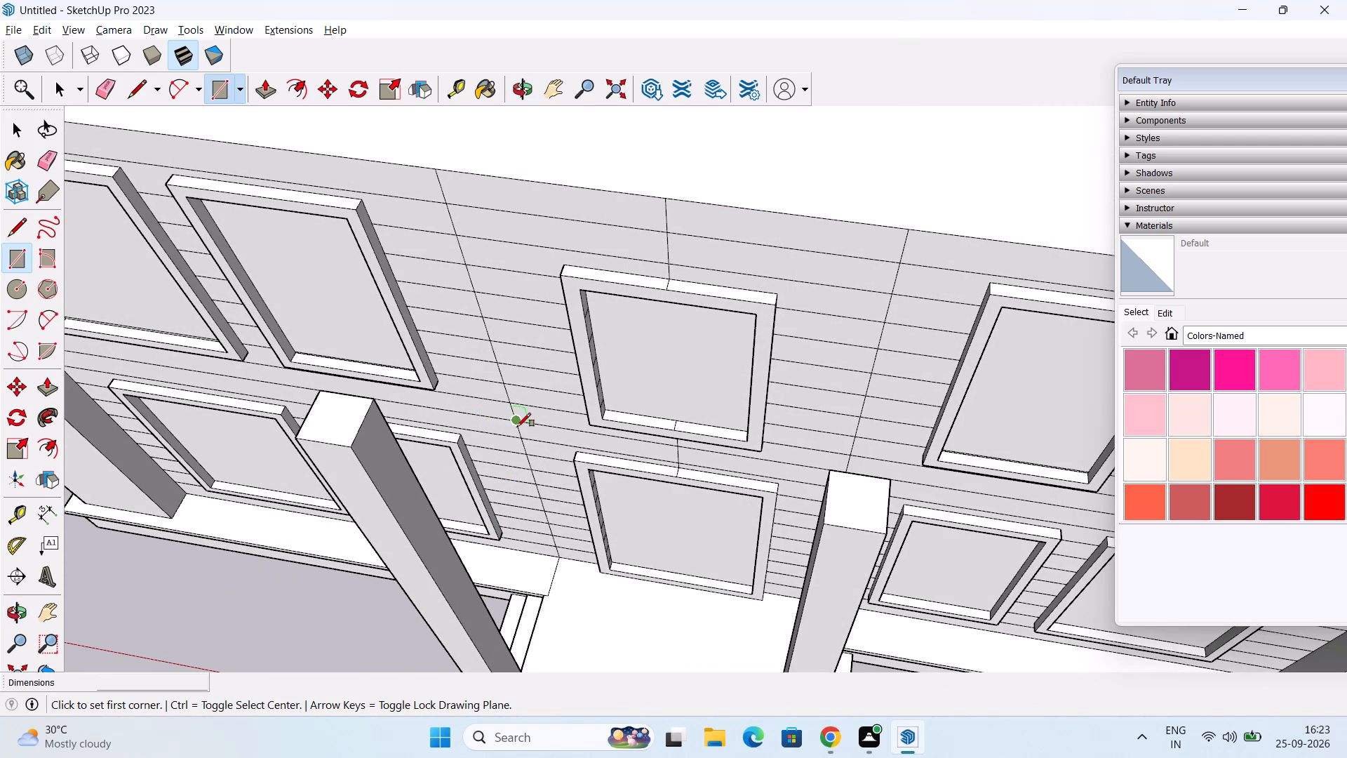
middle_drag(517, 427, 552, 326)
click(519, 413)
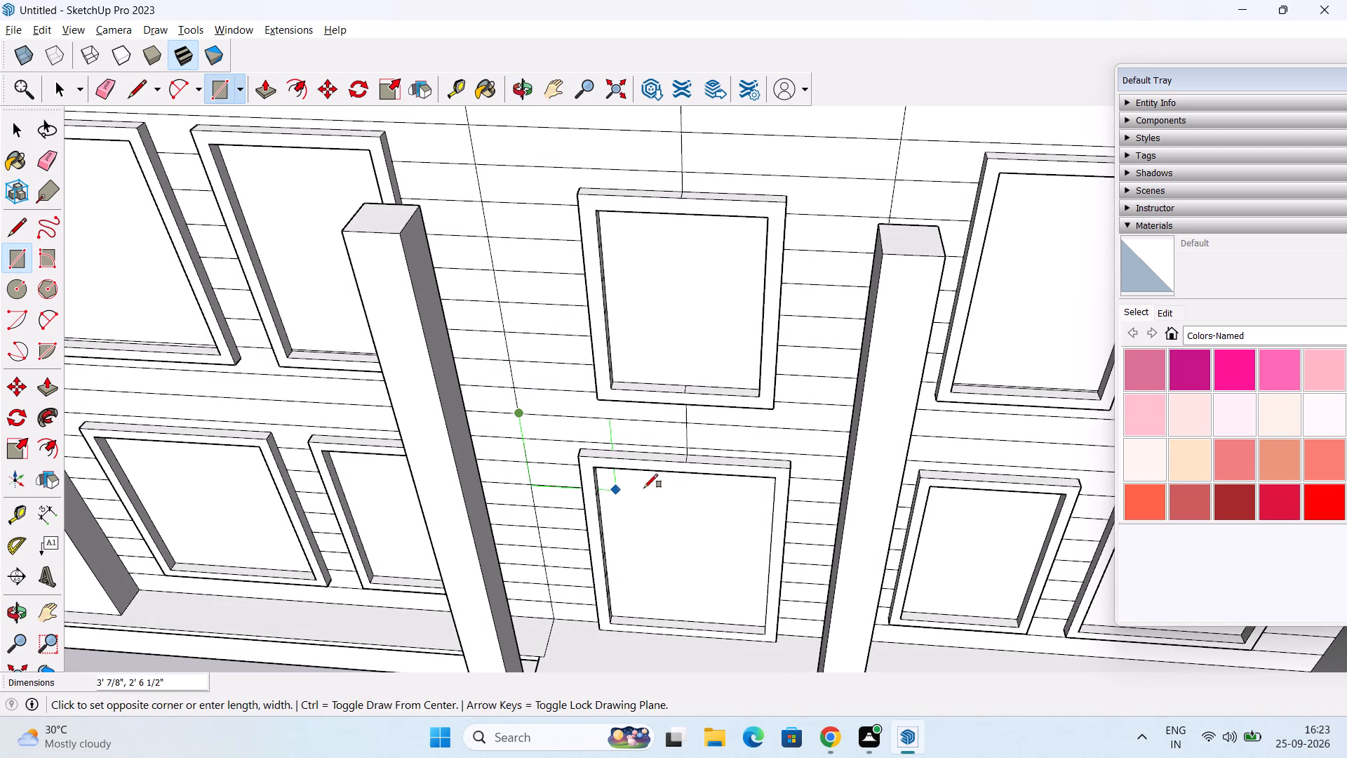
middle_drag(725, 472, 692, 685)
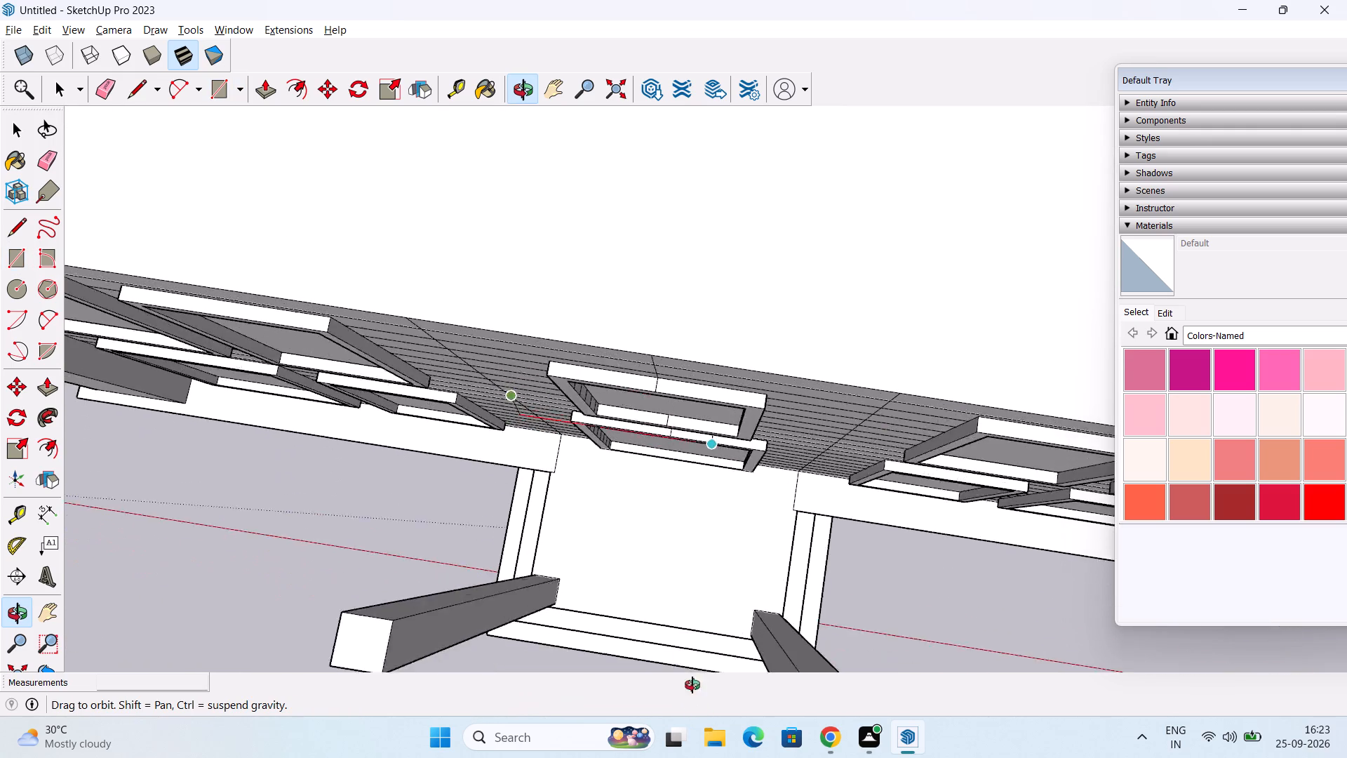
middle_drag(692, 685, 677, 635)
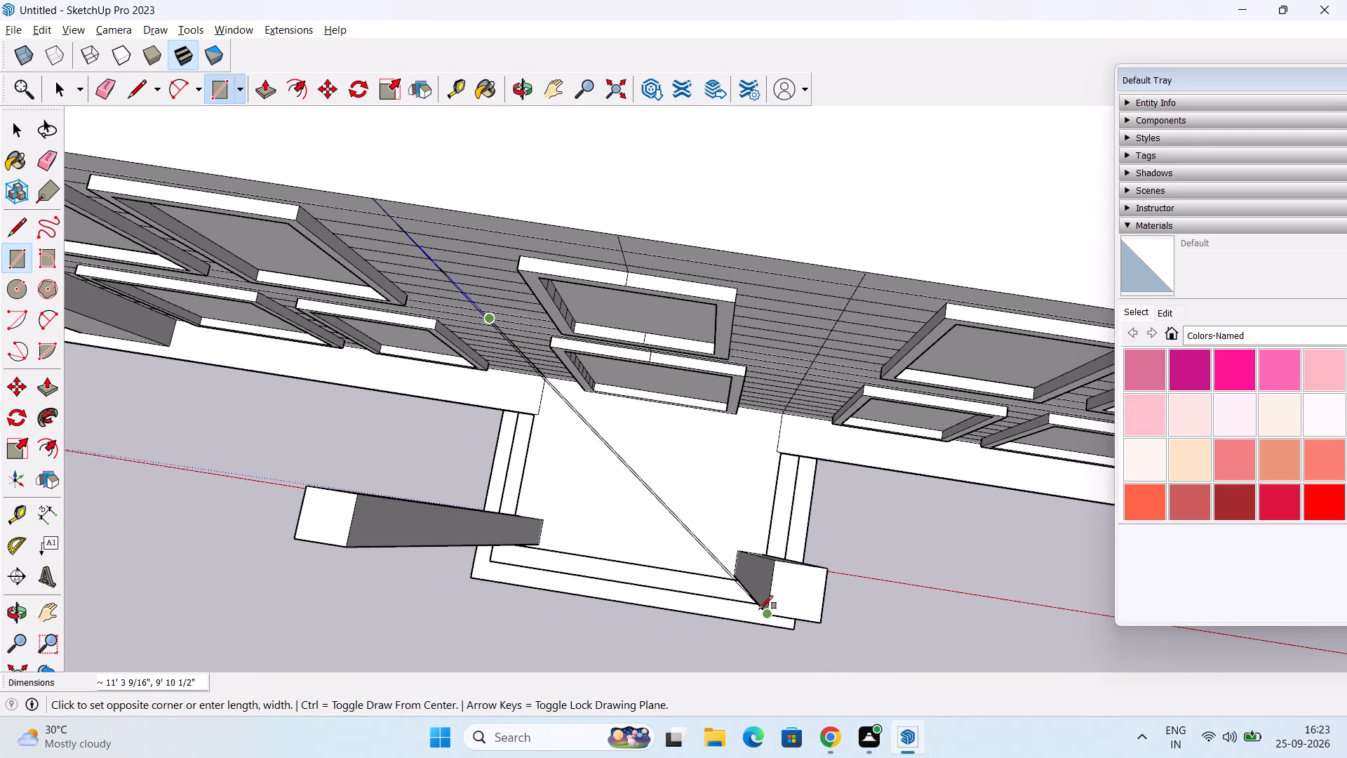
scroll(776, 552, up, 2)
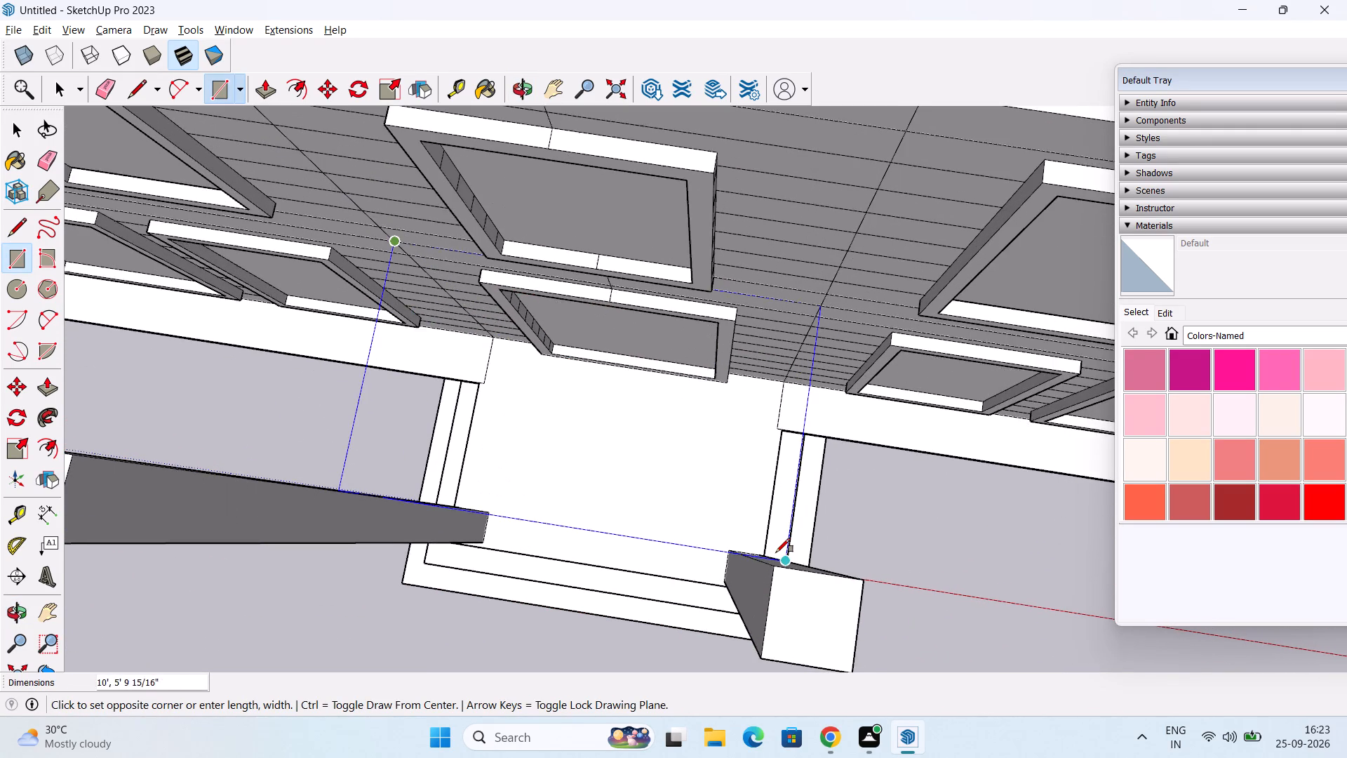
scroll(776, 552, up, 1)
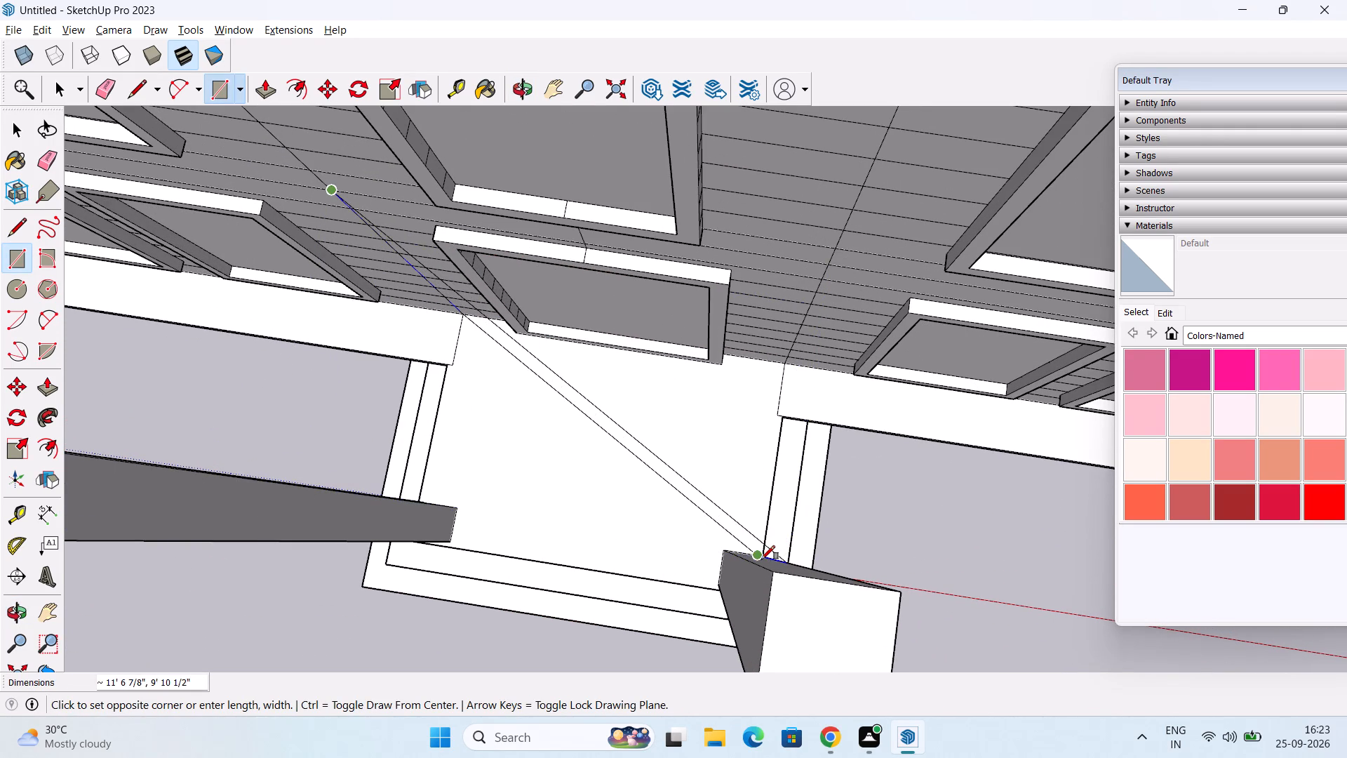
middle_drag(754, 571, 760, 430)
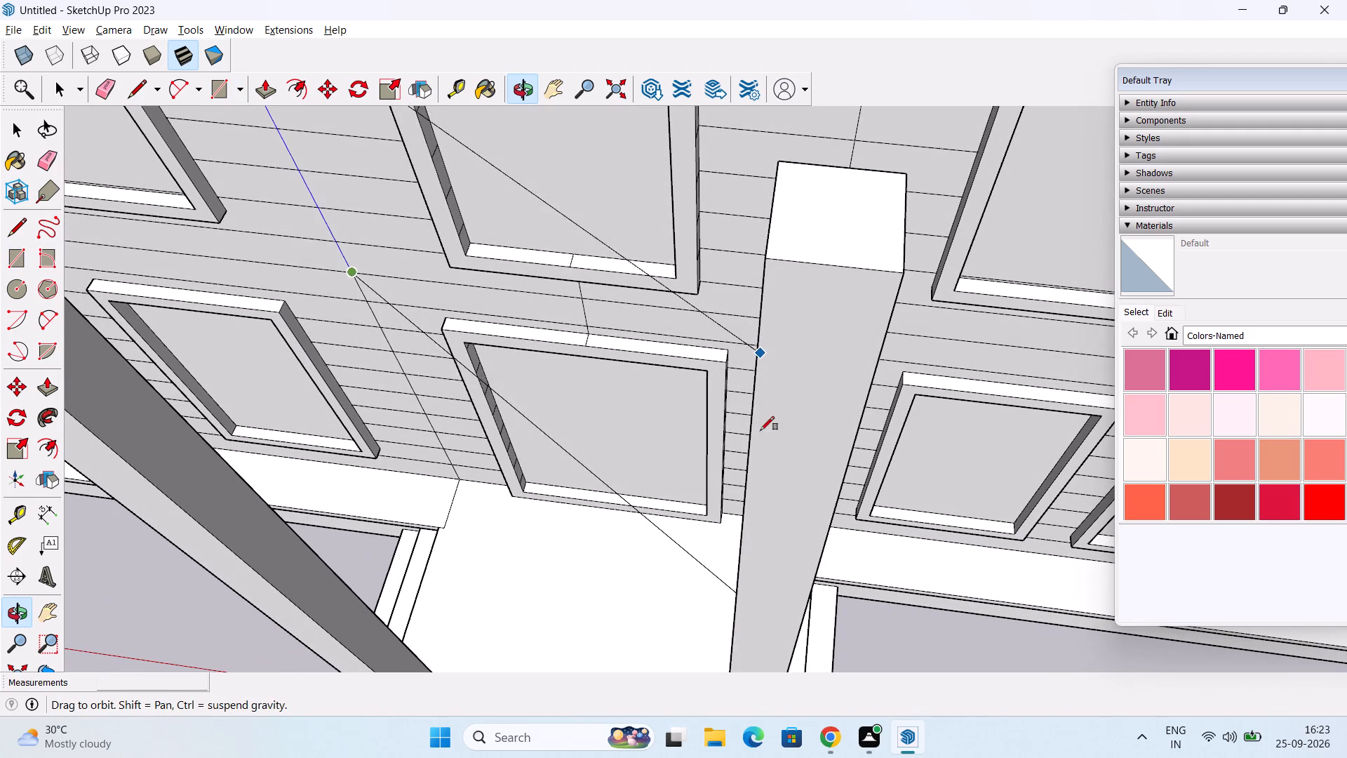
scroll(853, 473, down, 6)
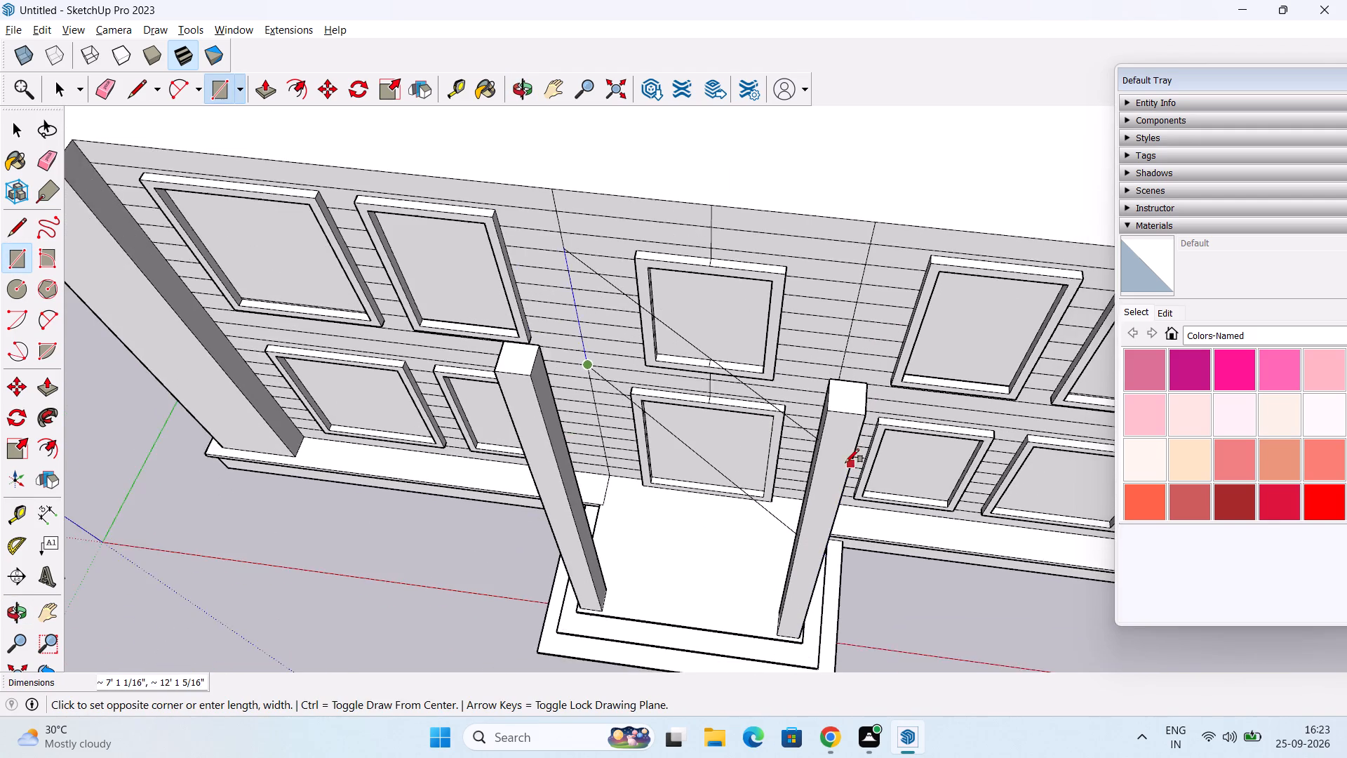
scroll(845, 463, down, 3)
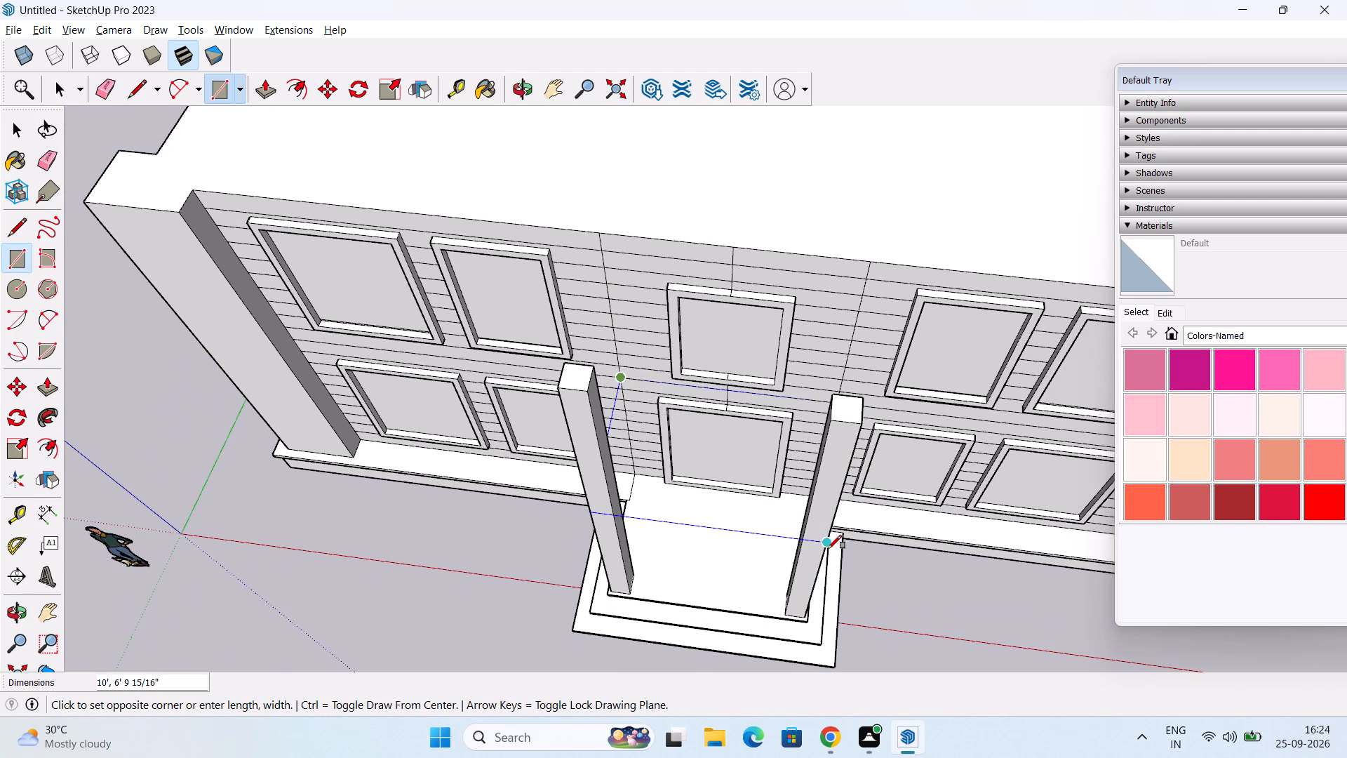
click(828, 549)
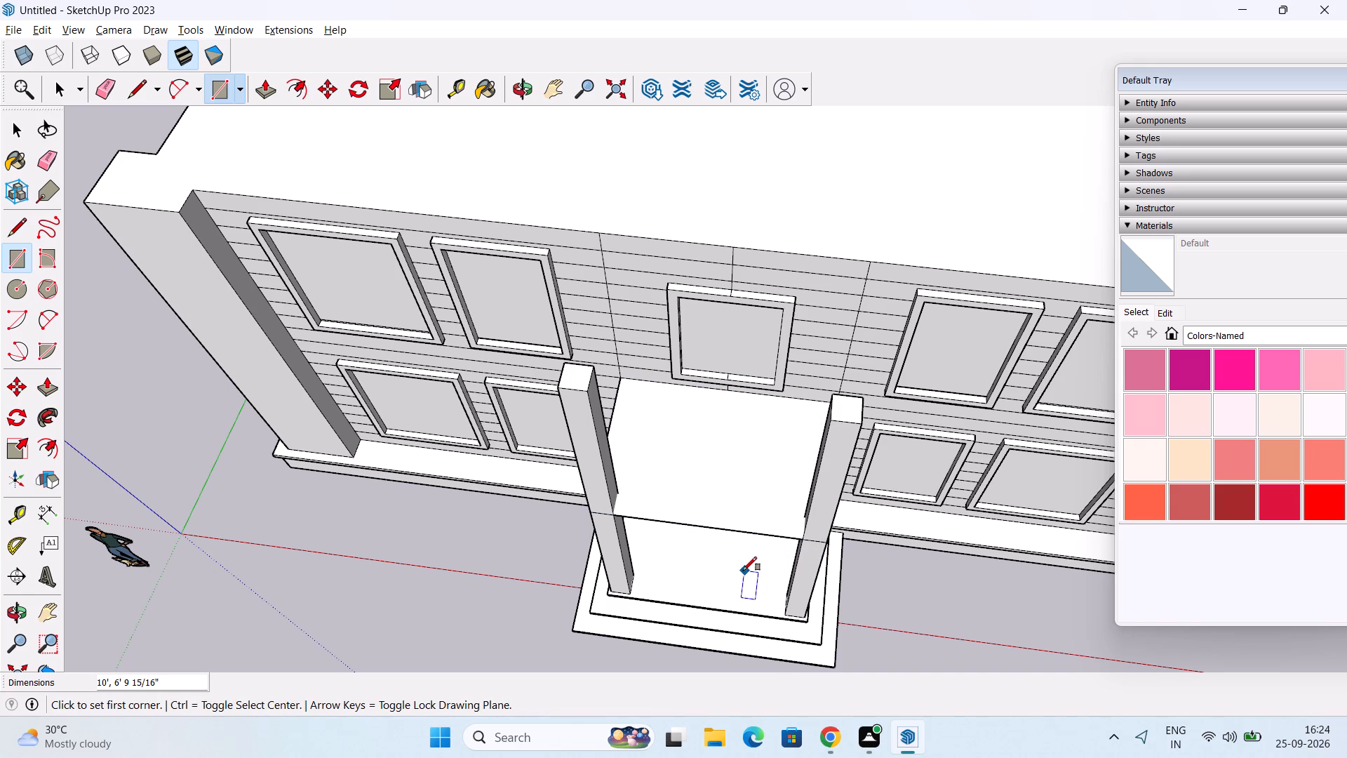
key(space)
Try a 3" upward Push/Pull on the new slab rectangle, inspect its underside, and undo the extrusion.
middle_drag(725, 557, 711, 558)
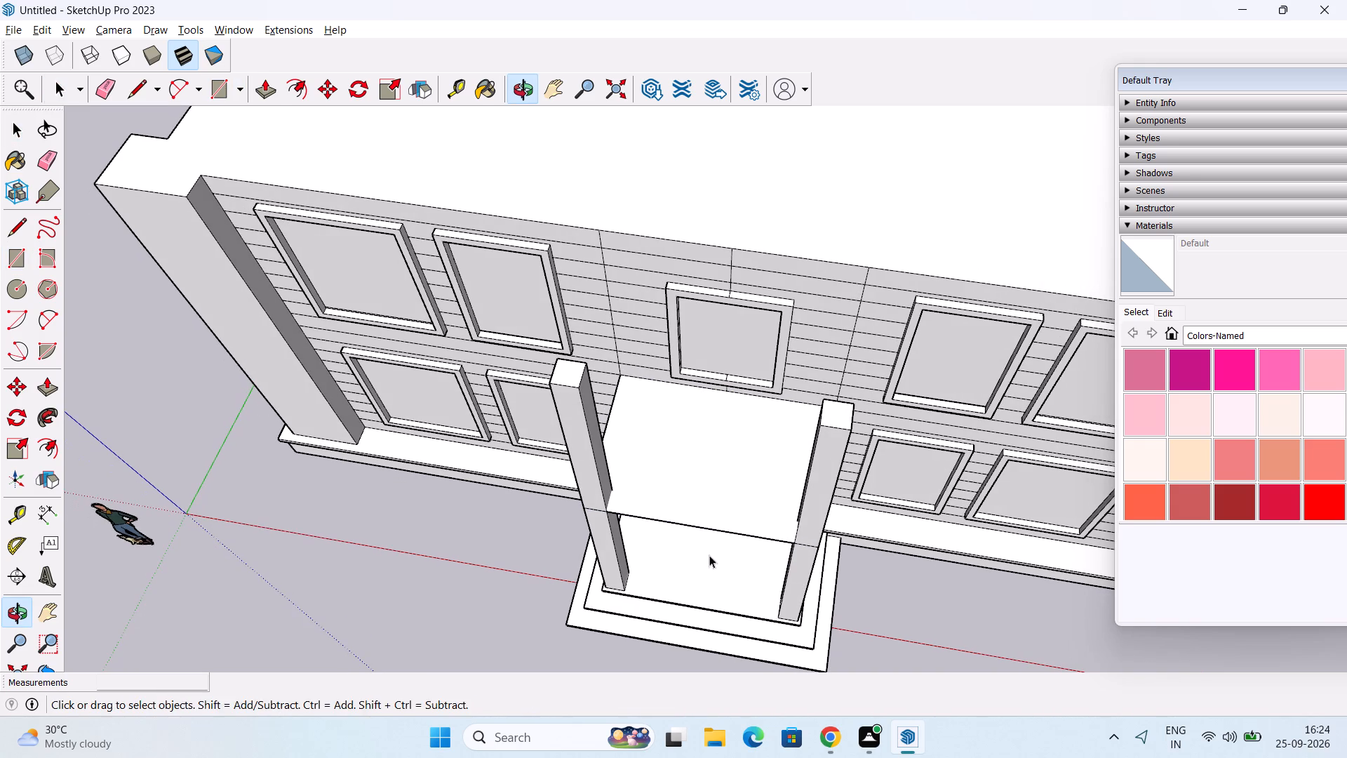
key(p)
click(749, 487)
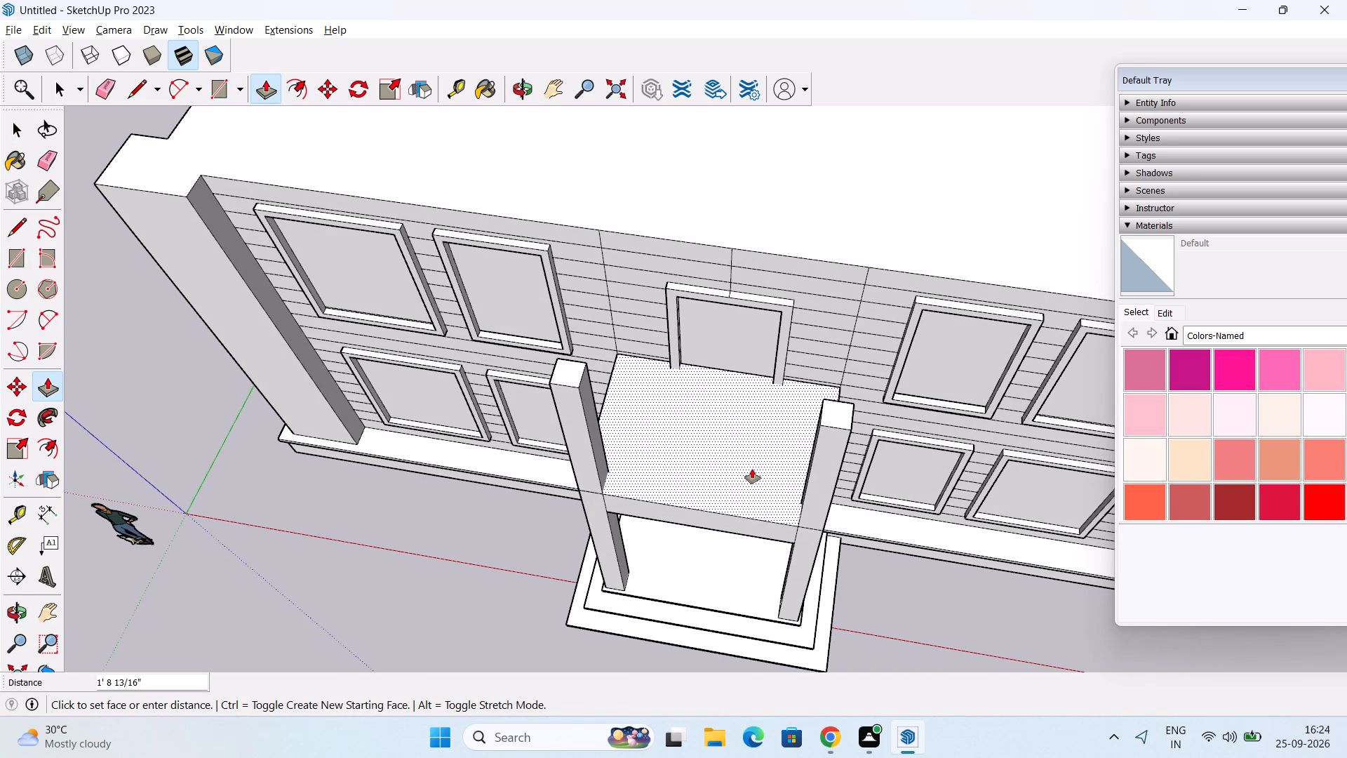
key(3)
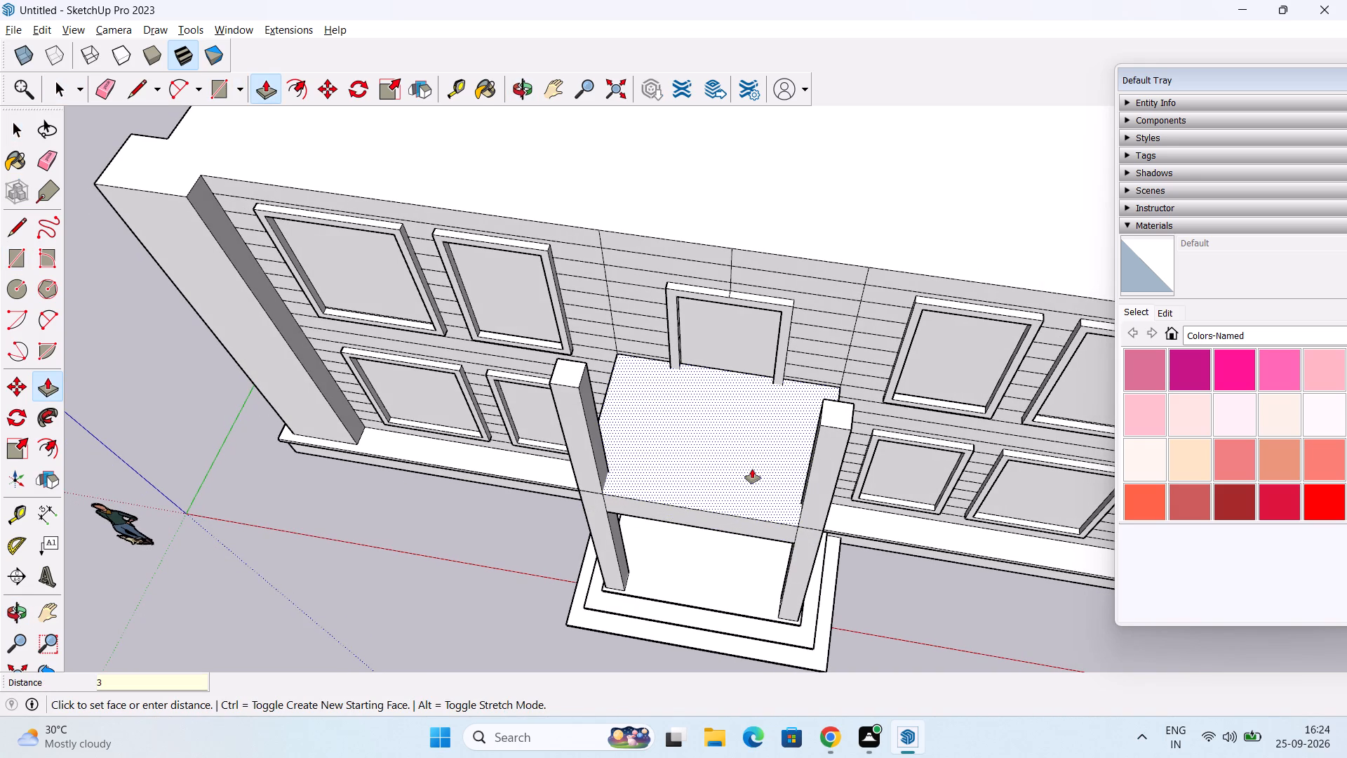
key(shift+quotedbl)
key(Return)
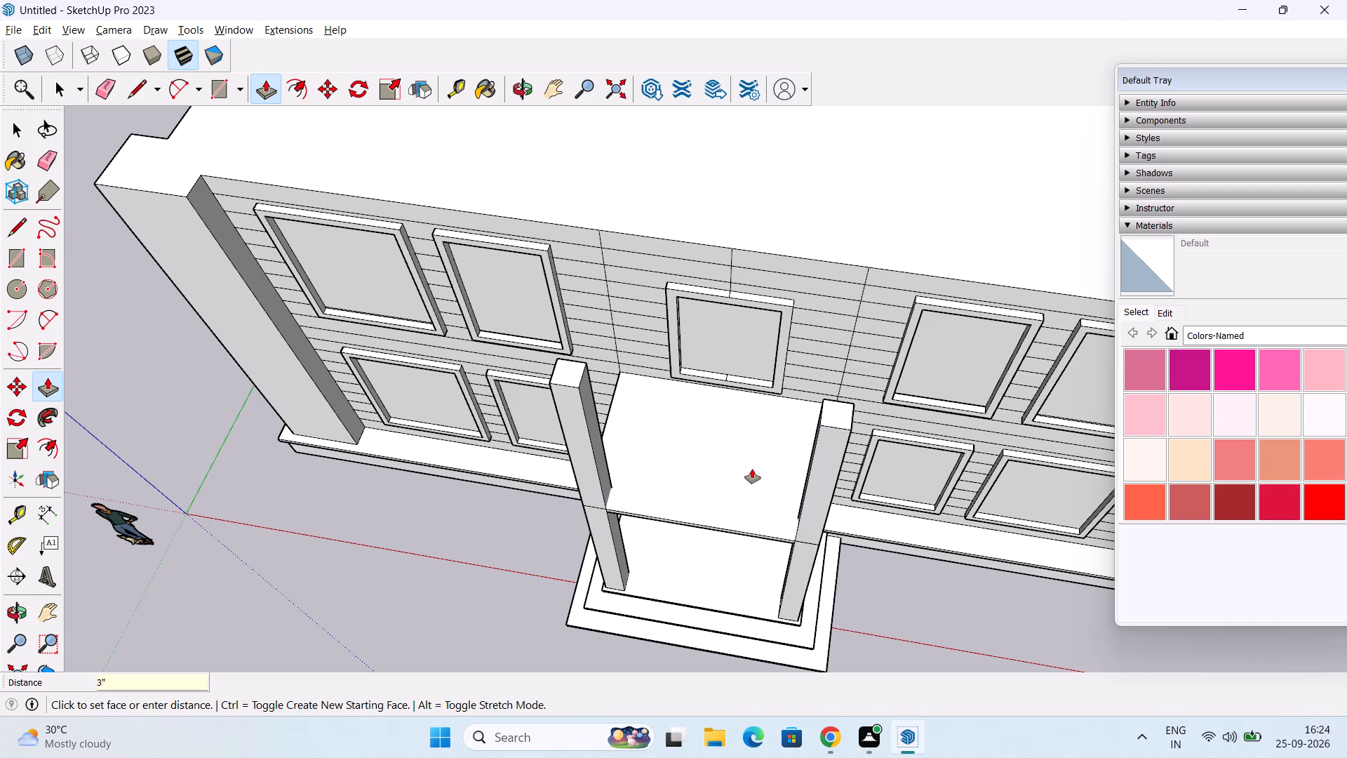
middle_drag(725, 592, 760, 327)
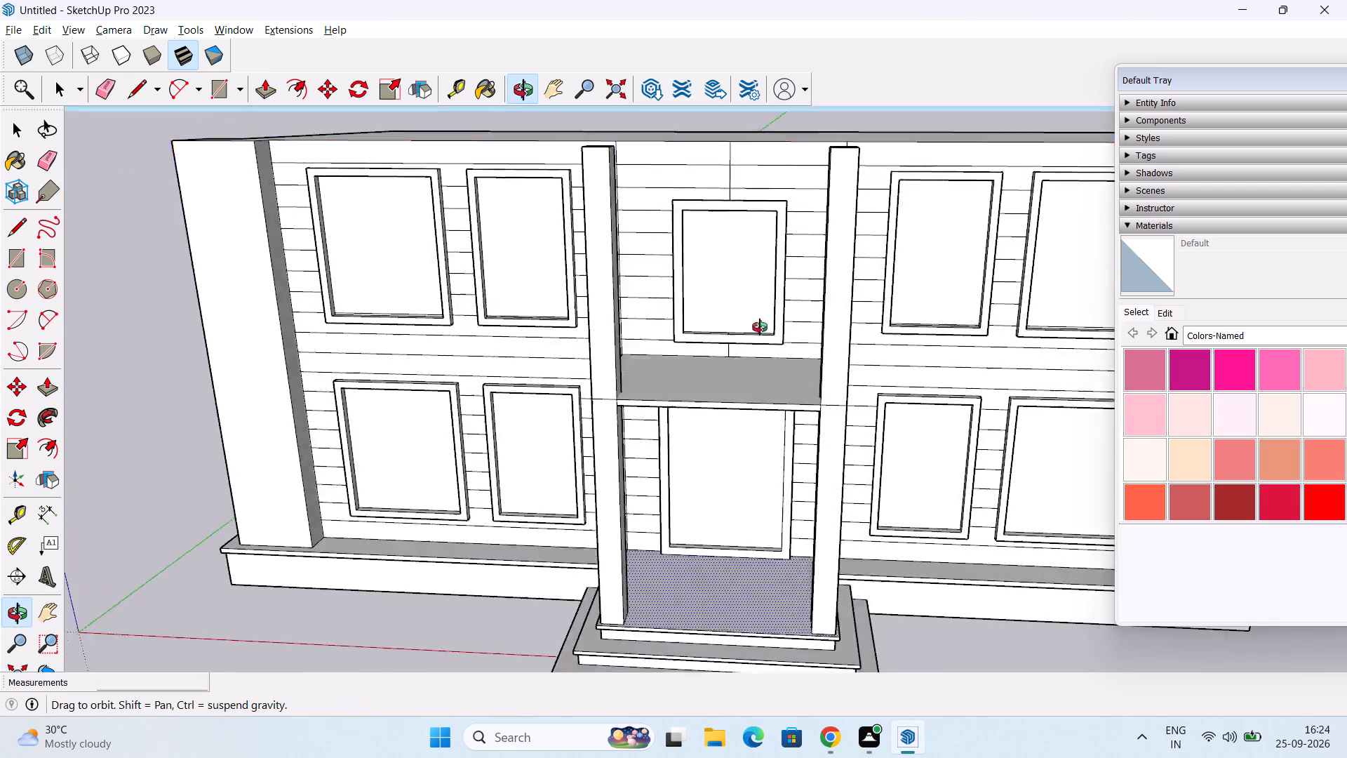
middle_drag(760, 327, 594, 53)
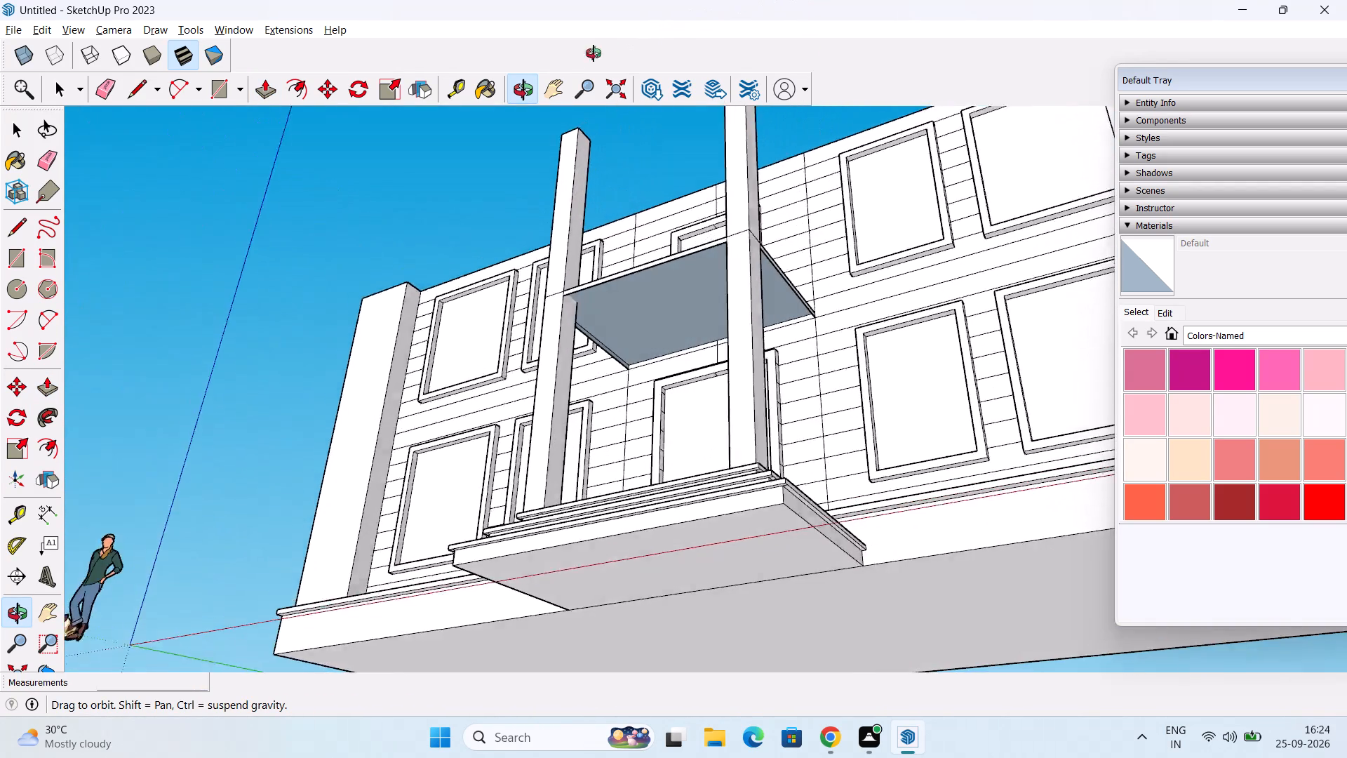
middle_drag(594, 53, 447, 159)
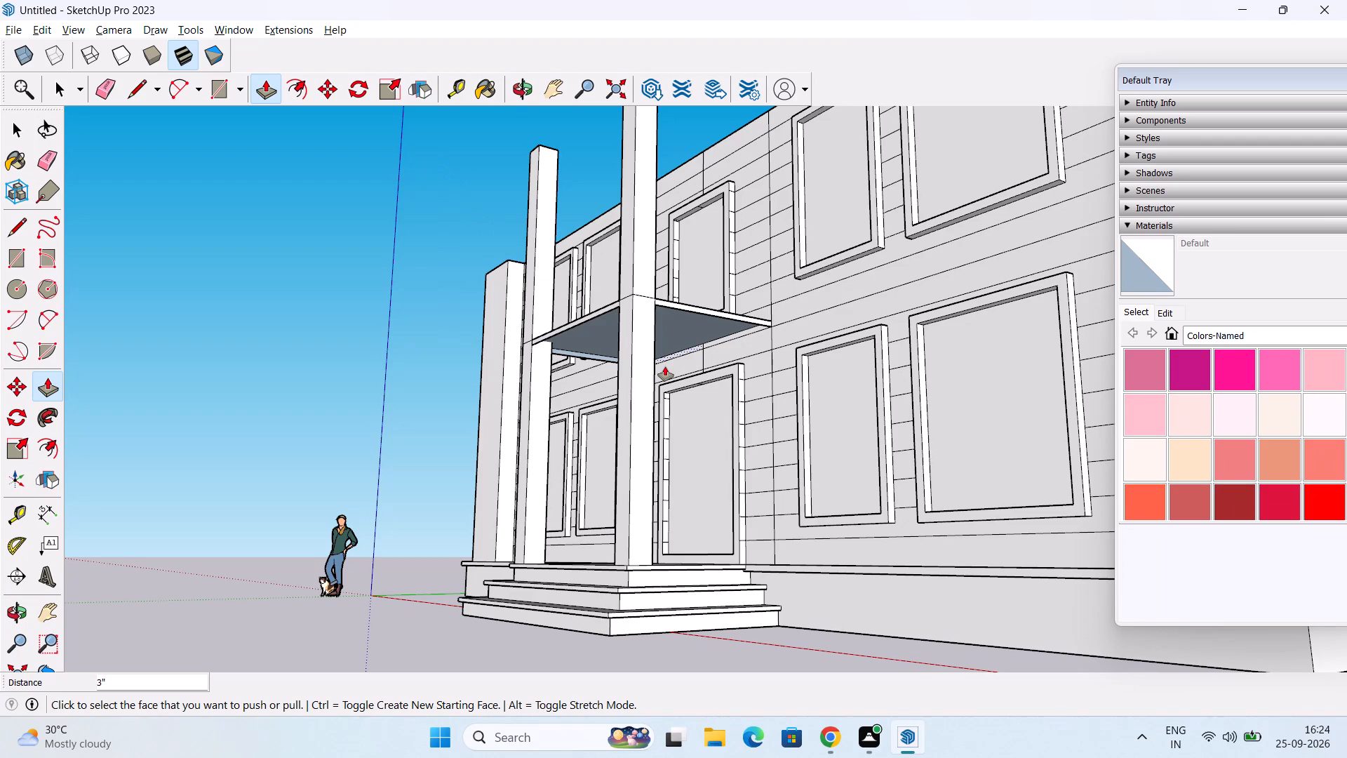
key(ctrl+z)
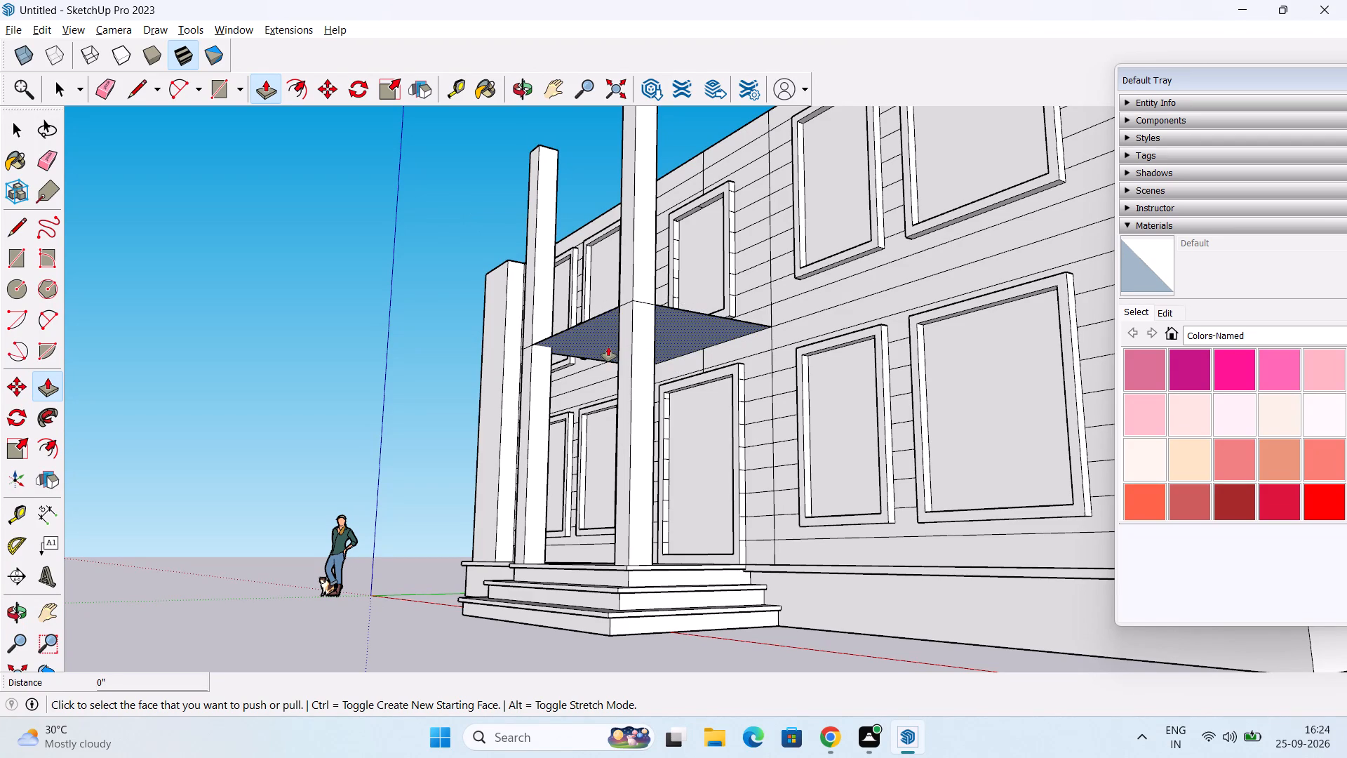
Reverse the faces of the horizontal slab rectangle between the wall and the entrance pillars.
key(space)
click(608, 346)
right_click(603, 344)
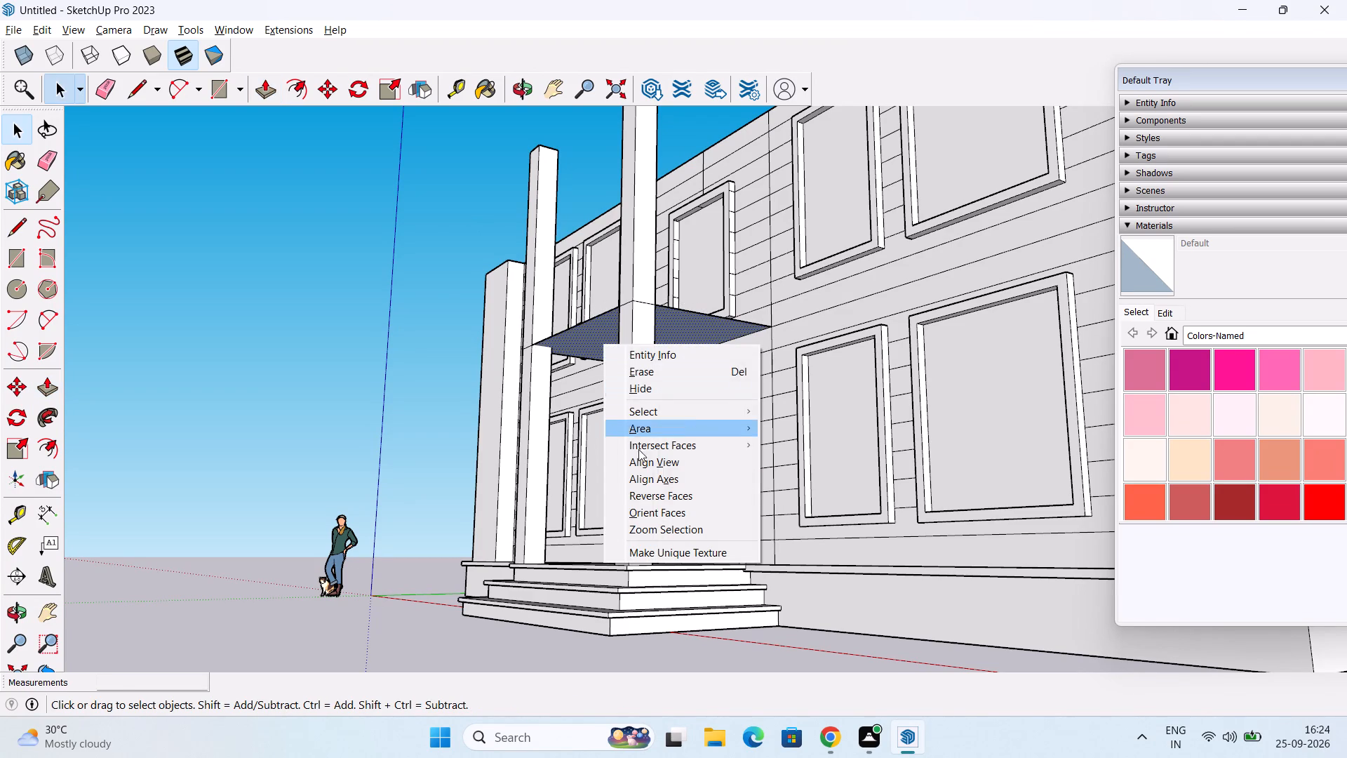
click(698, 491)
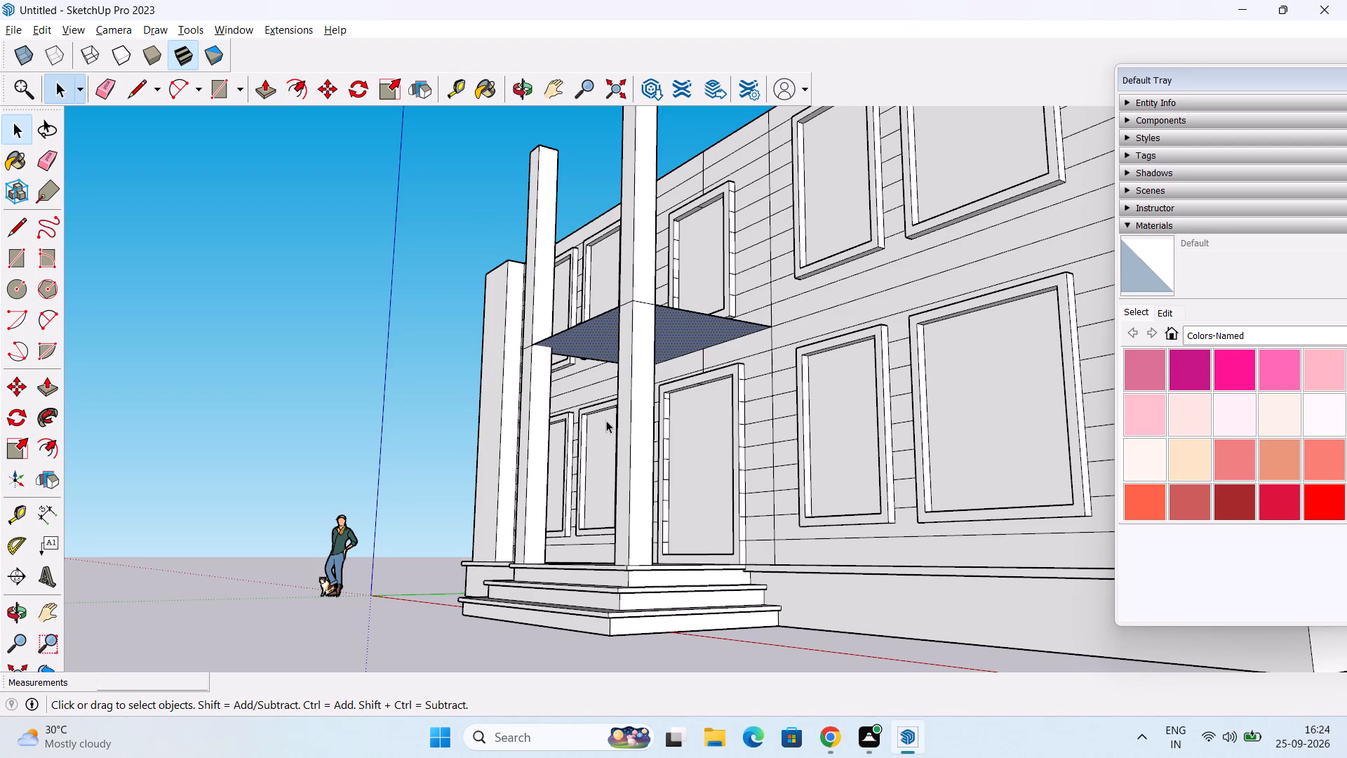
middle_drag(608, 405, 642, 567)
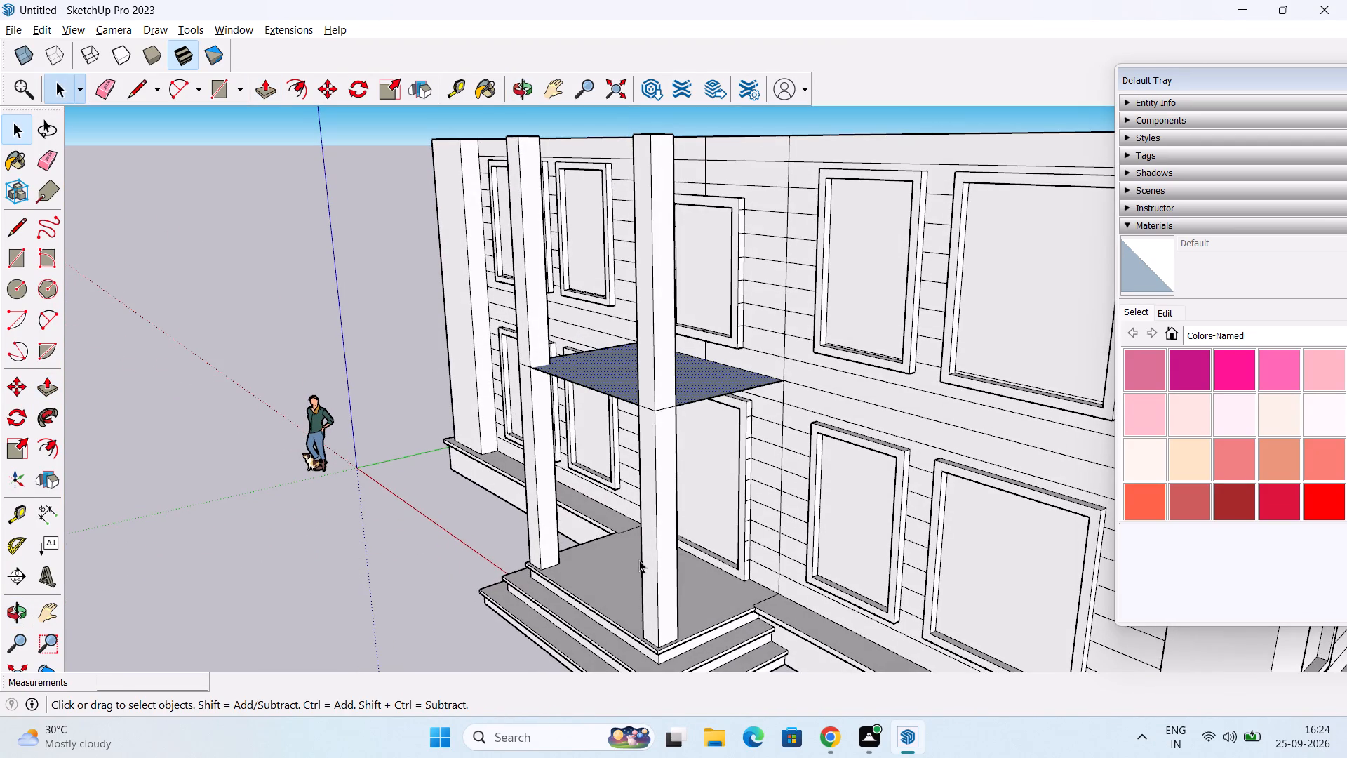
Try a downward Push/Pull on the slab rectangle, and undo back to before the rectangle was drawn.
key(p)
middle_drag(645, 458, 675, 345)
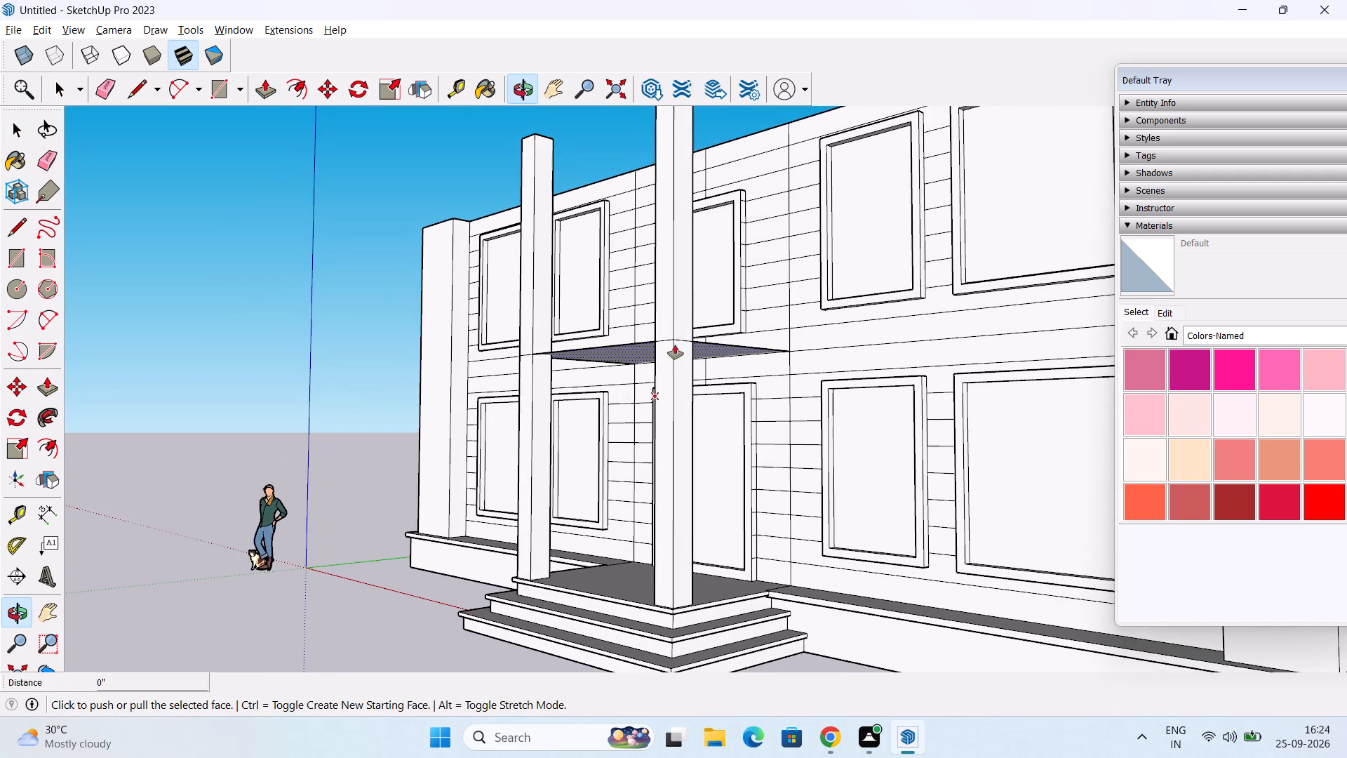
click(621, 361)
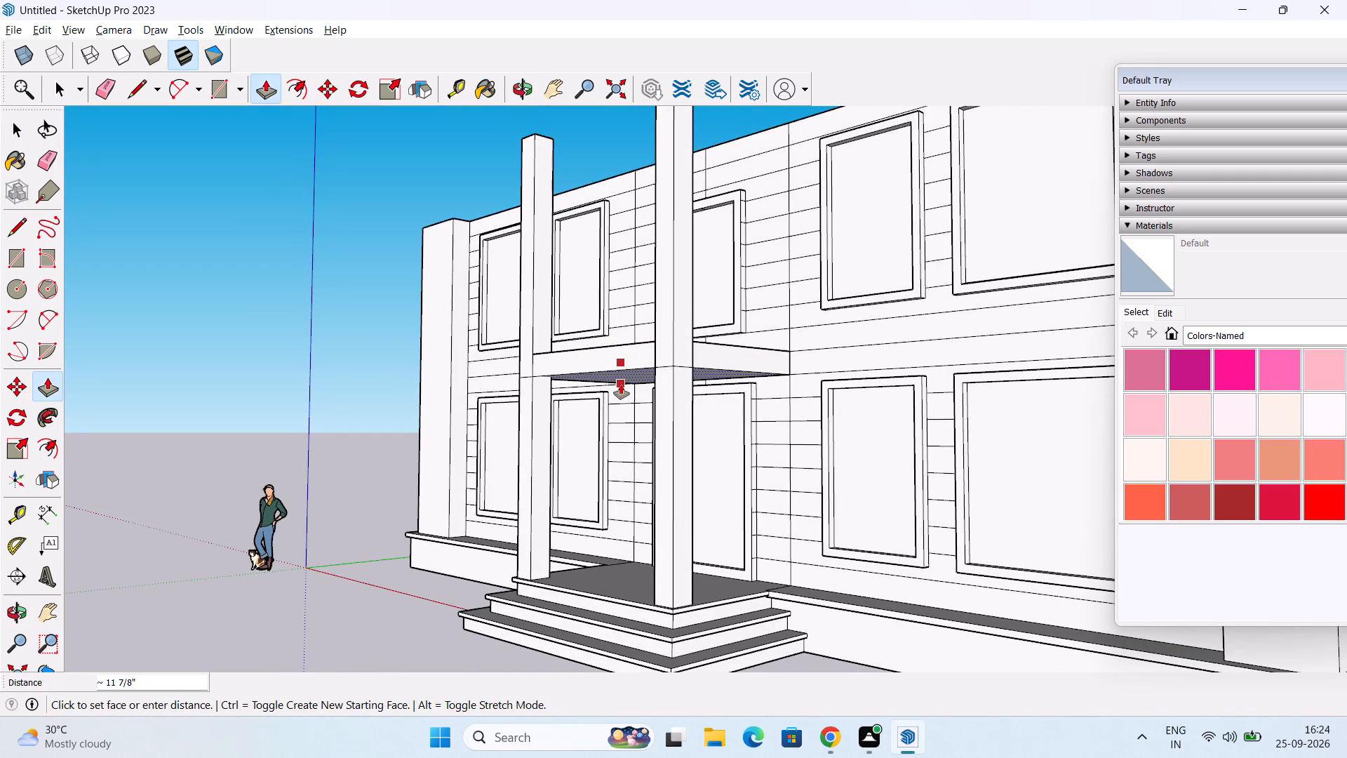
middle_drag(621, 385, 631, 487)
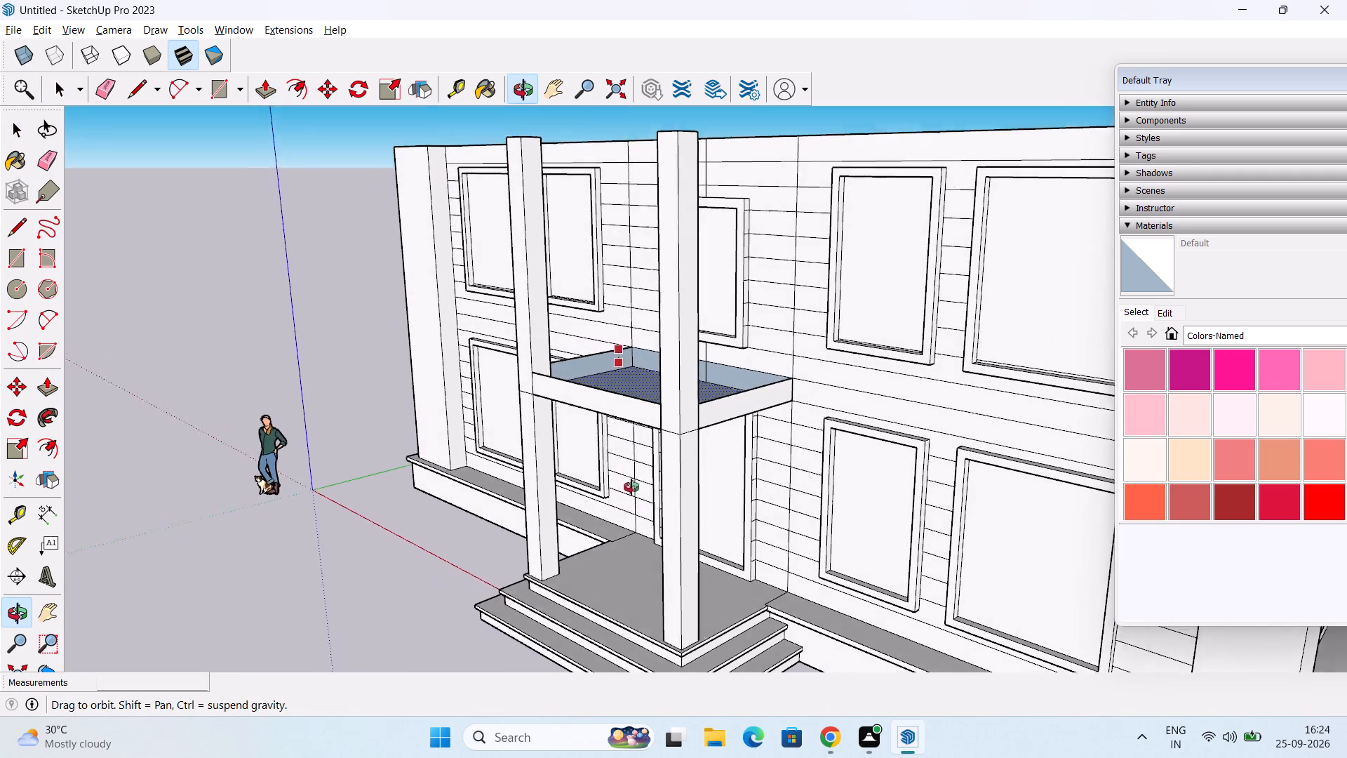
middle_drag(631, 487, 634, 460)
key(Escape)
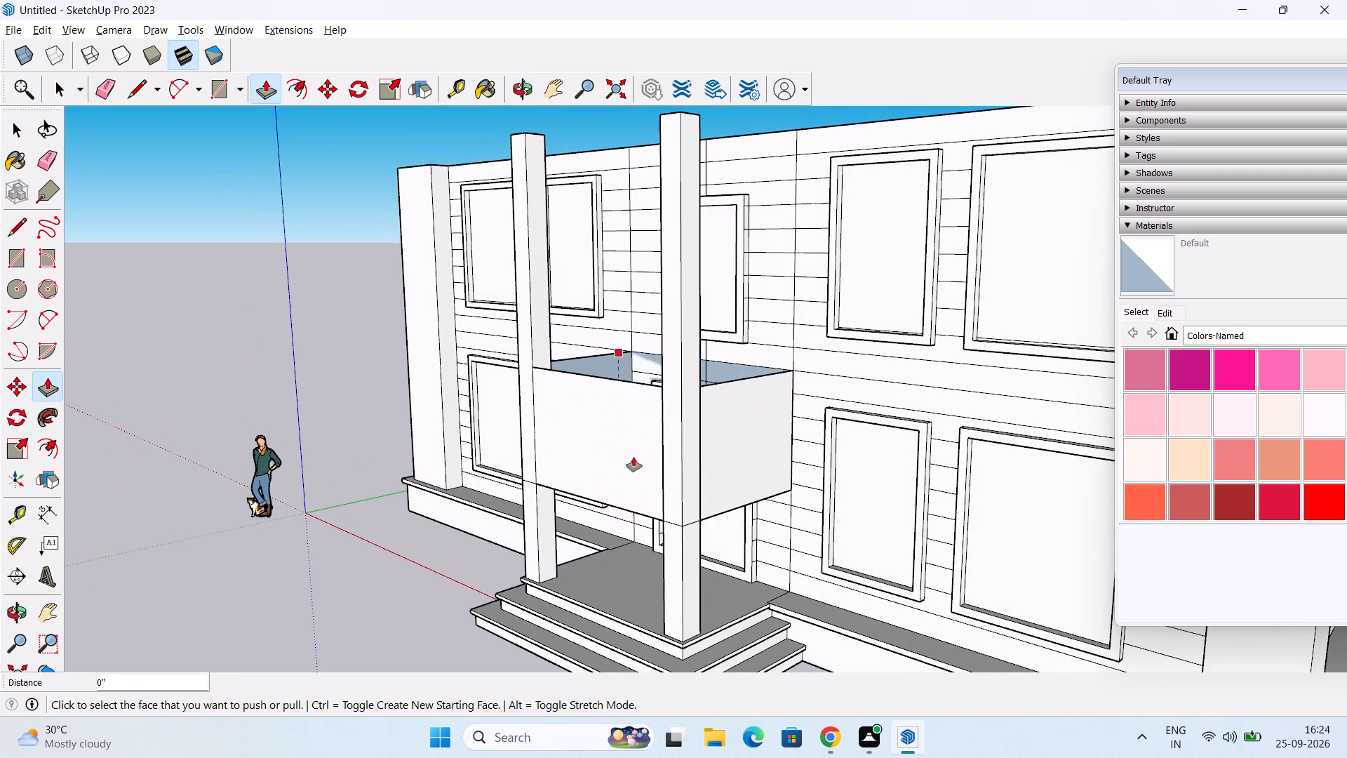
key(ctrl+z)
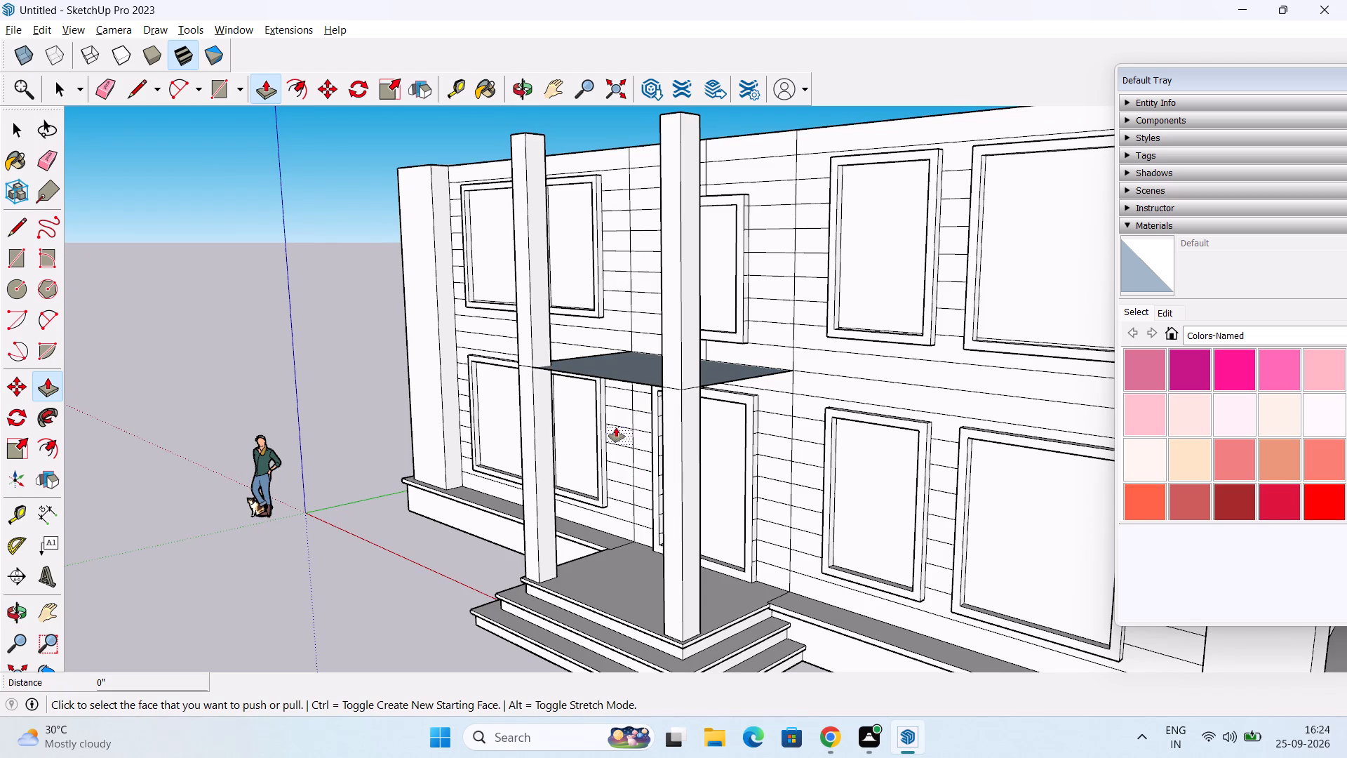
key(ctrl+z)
Delete the short vertical seam segment on the wall between the upper central window and the door frame.
middle_drag(617, 405, 761, 431)
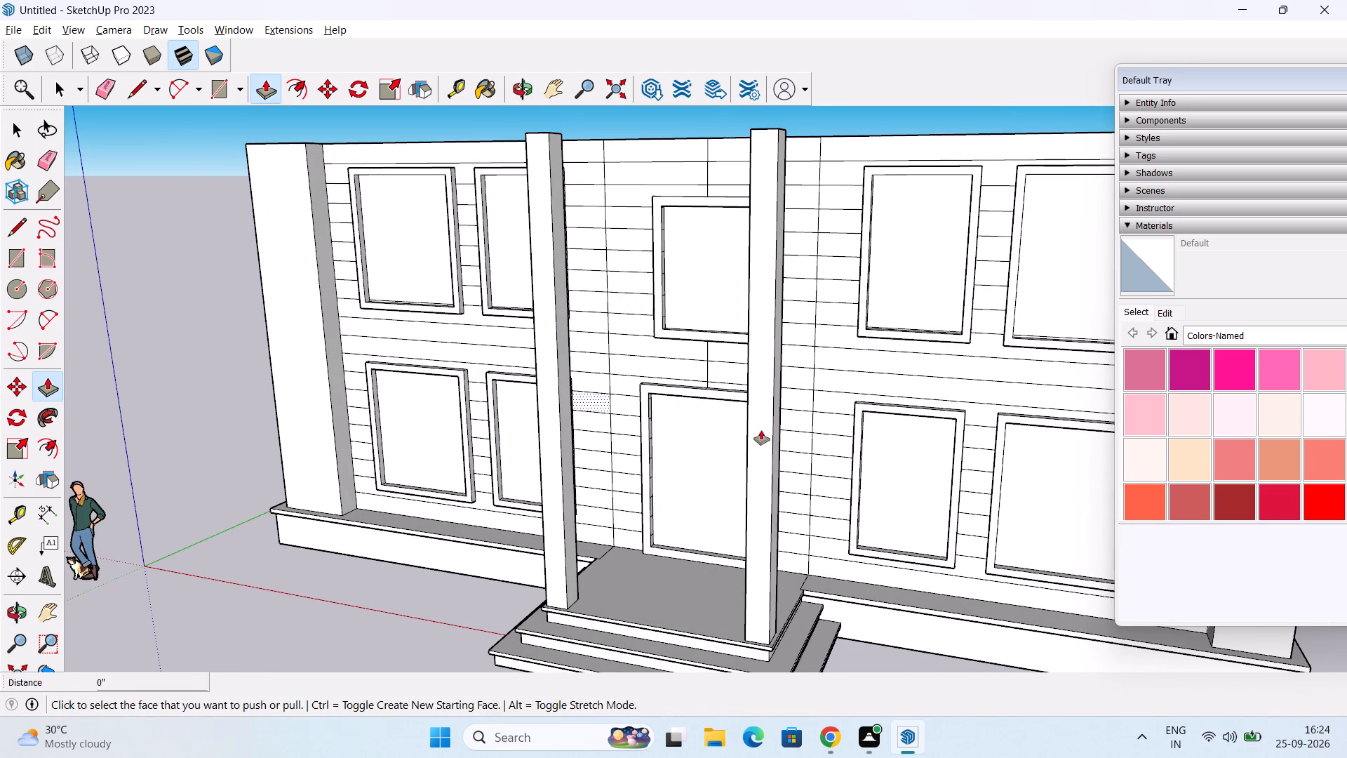
key(space)
scroll(720, 389, up, 2)
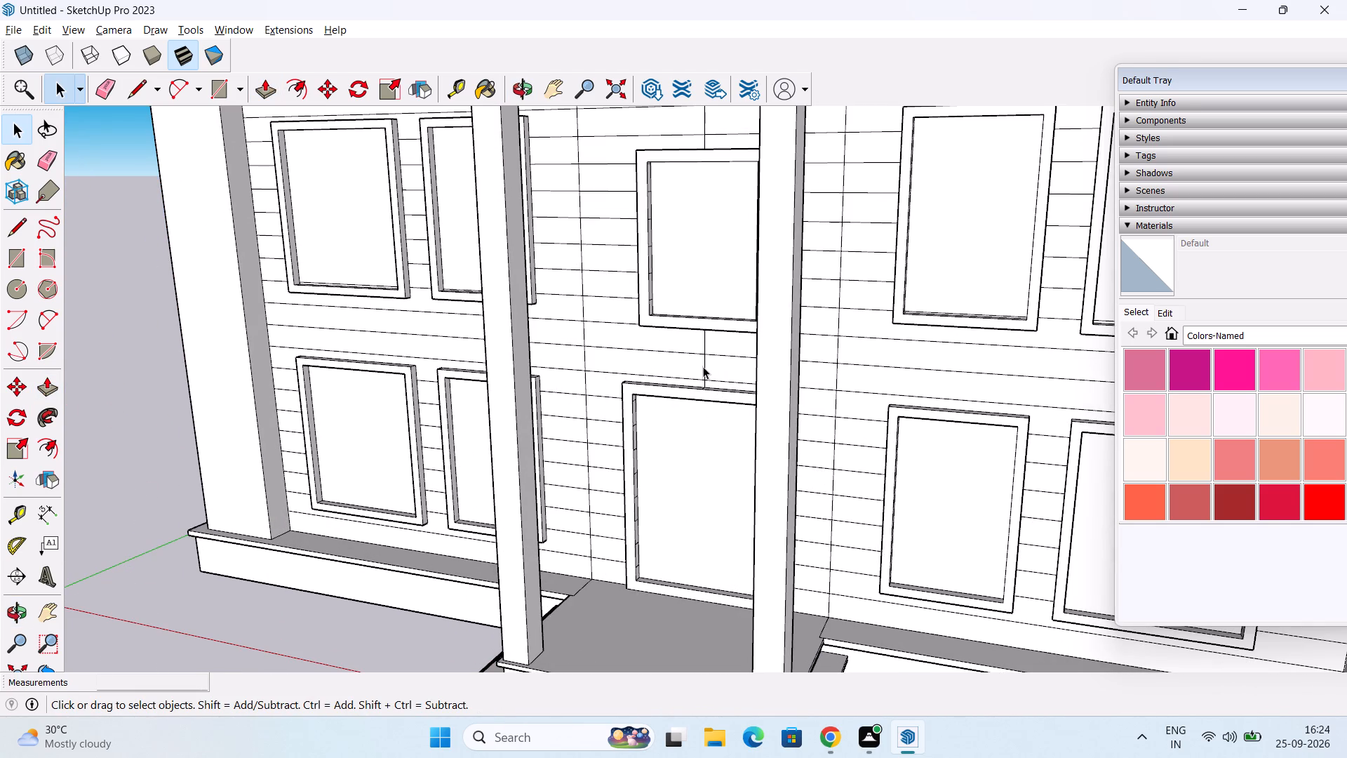
click(703, 366)
key(Delete)
Push/Pull the wall strip beside the central seam, under the upper window, outward 4", and a further 5' 11 3/16" to the entrance pillar.
middle_drag(700, 362, 625, 410)
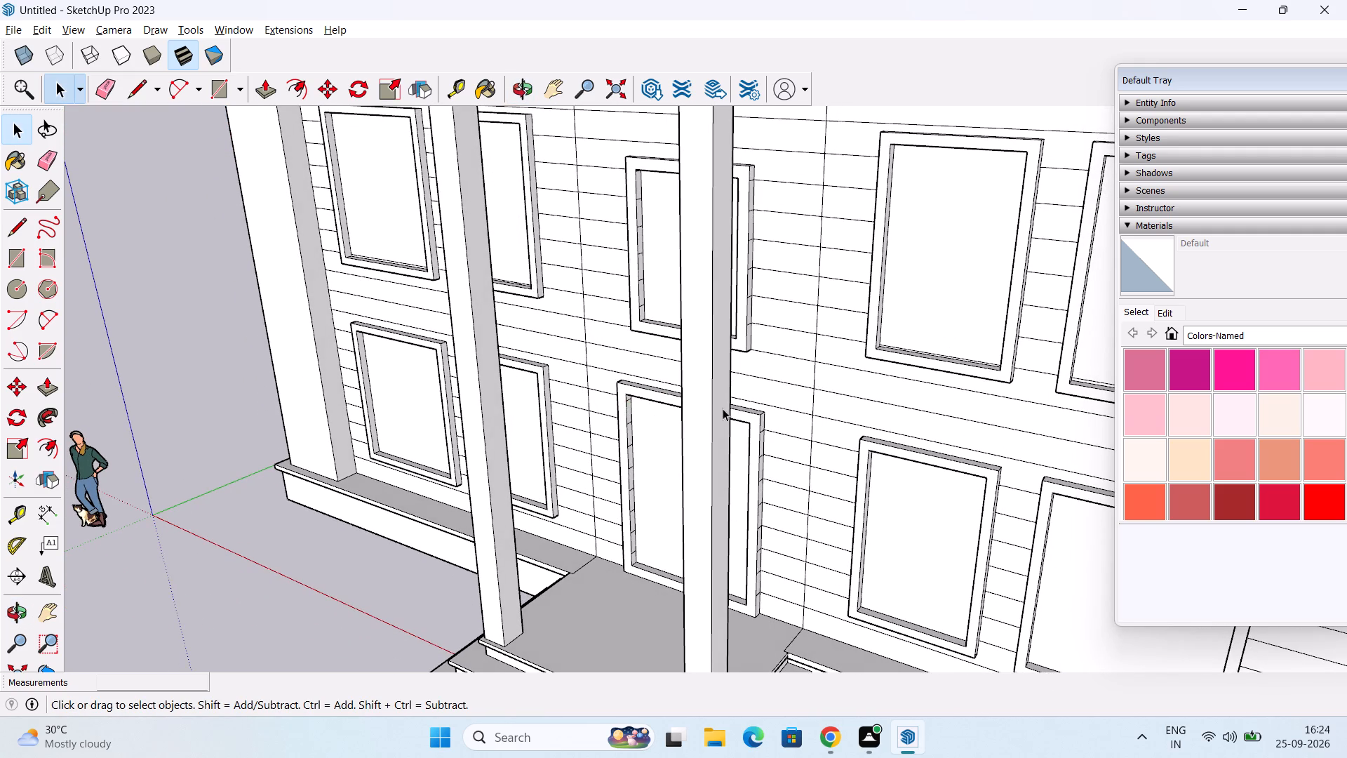
key(p)
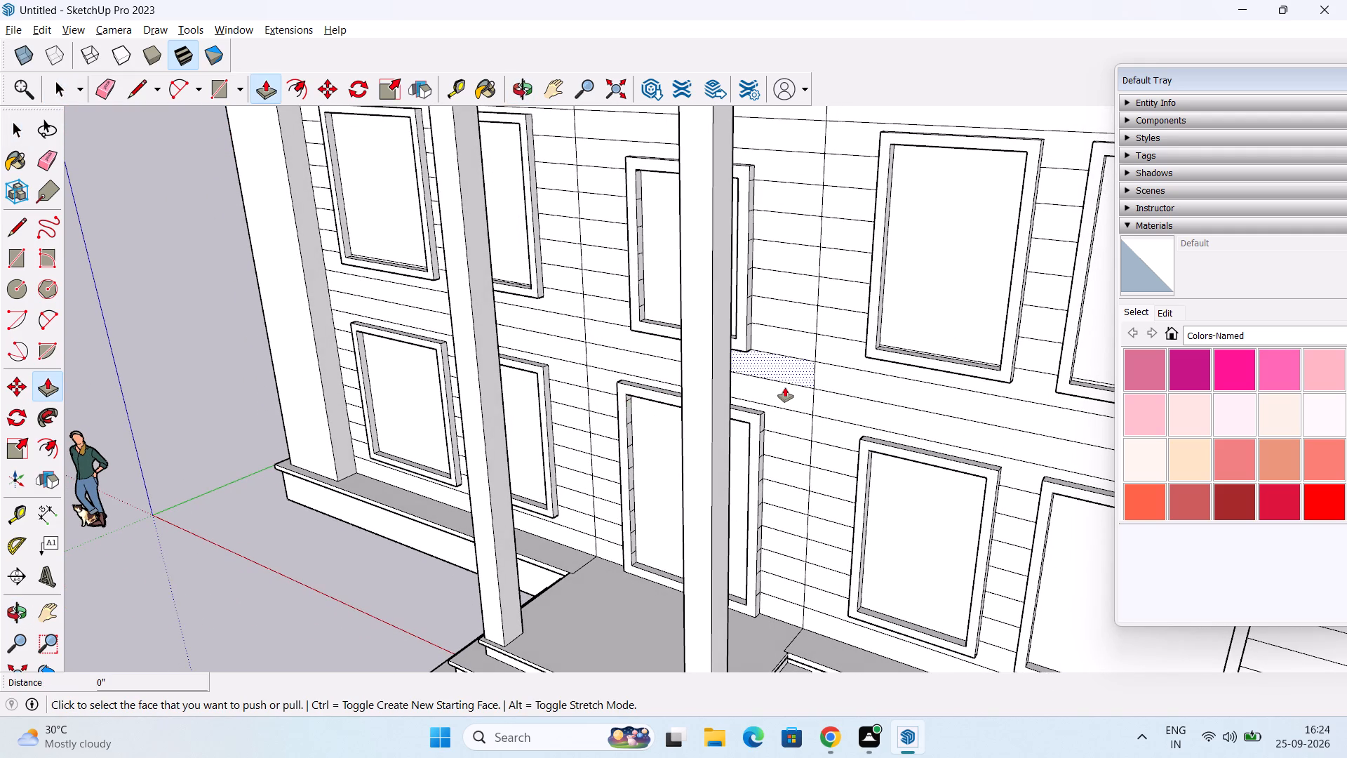
middle_drag(788, 374, 868, 248)
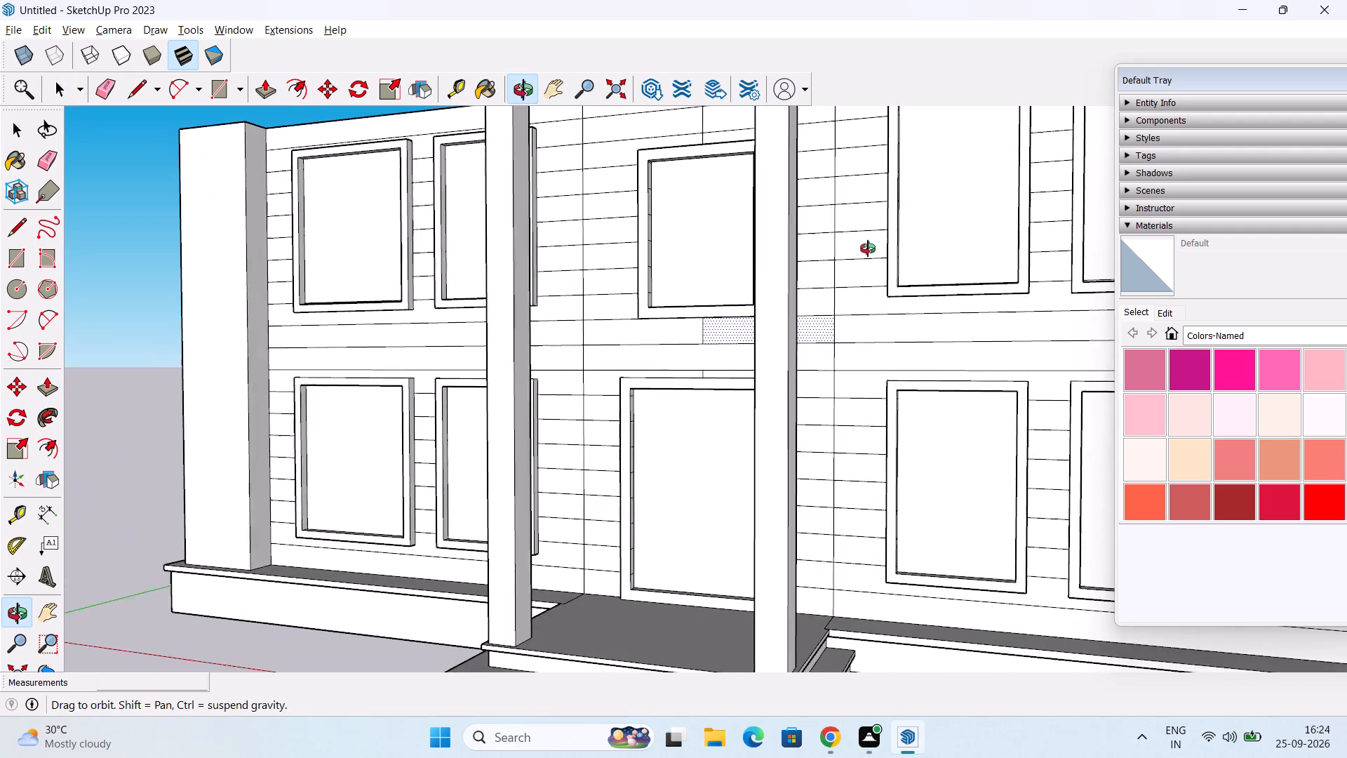
middle_drag(868, 248, 747, 333)
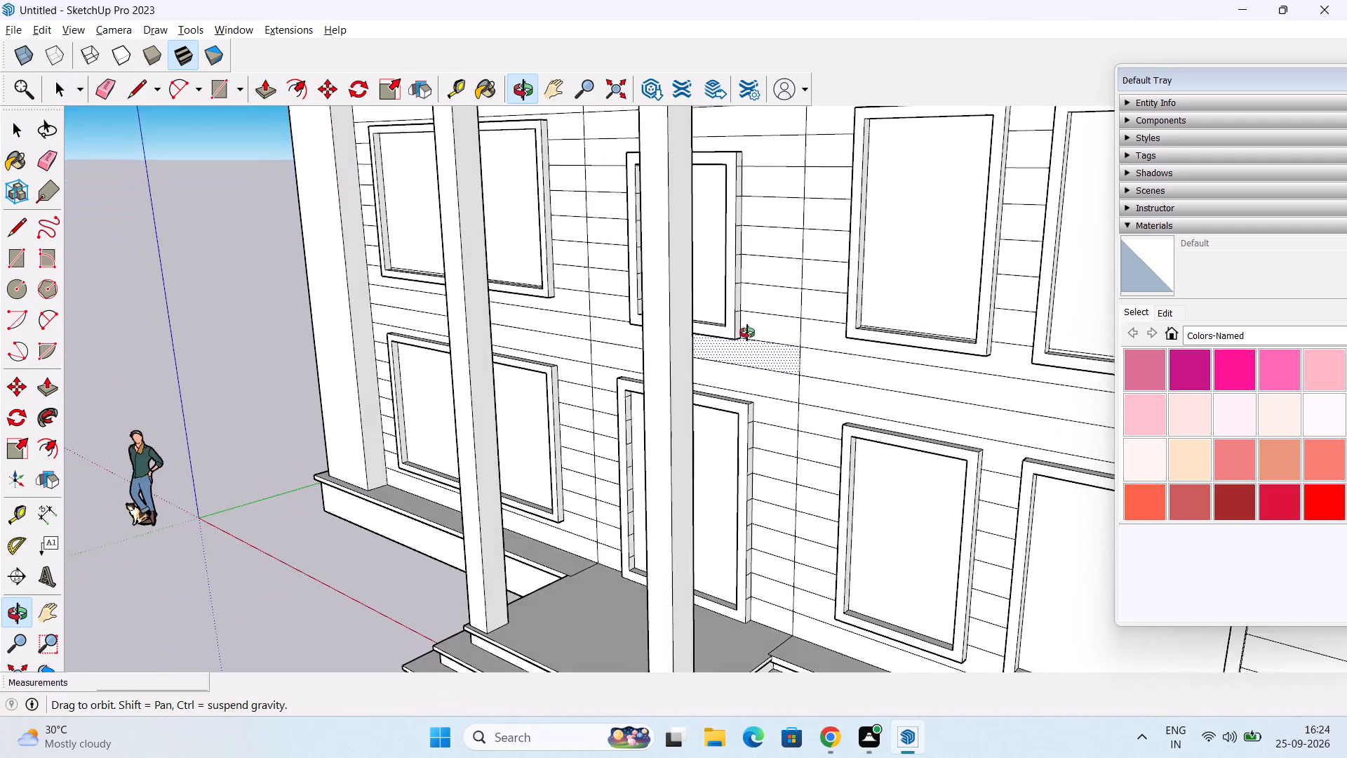
middle_drag(747, 333, 704, 327)
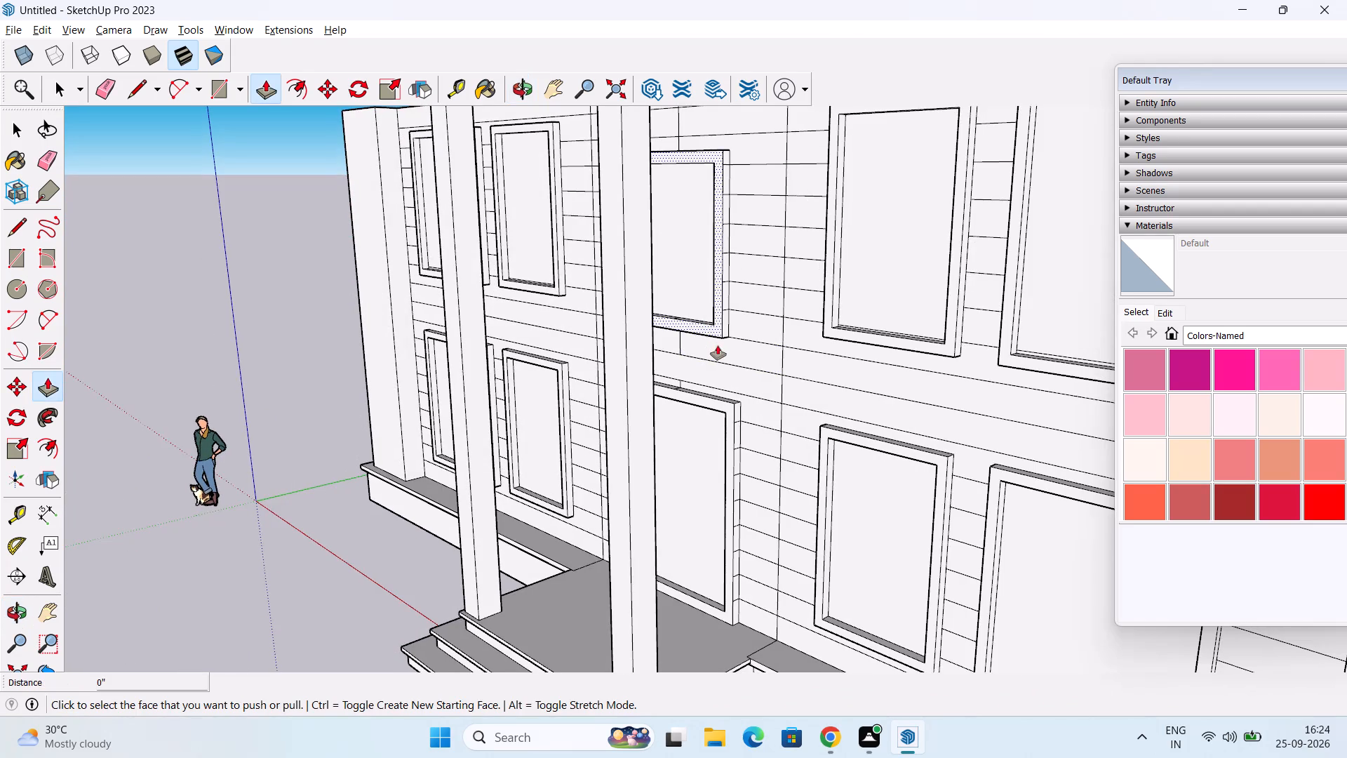
click(718, 345)
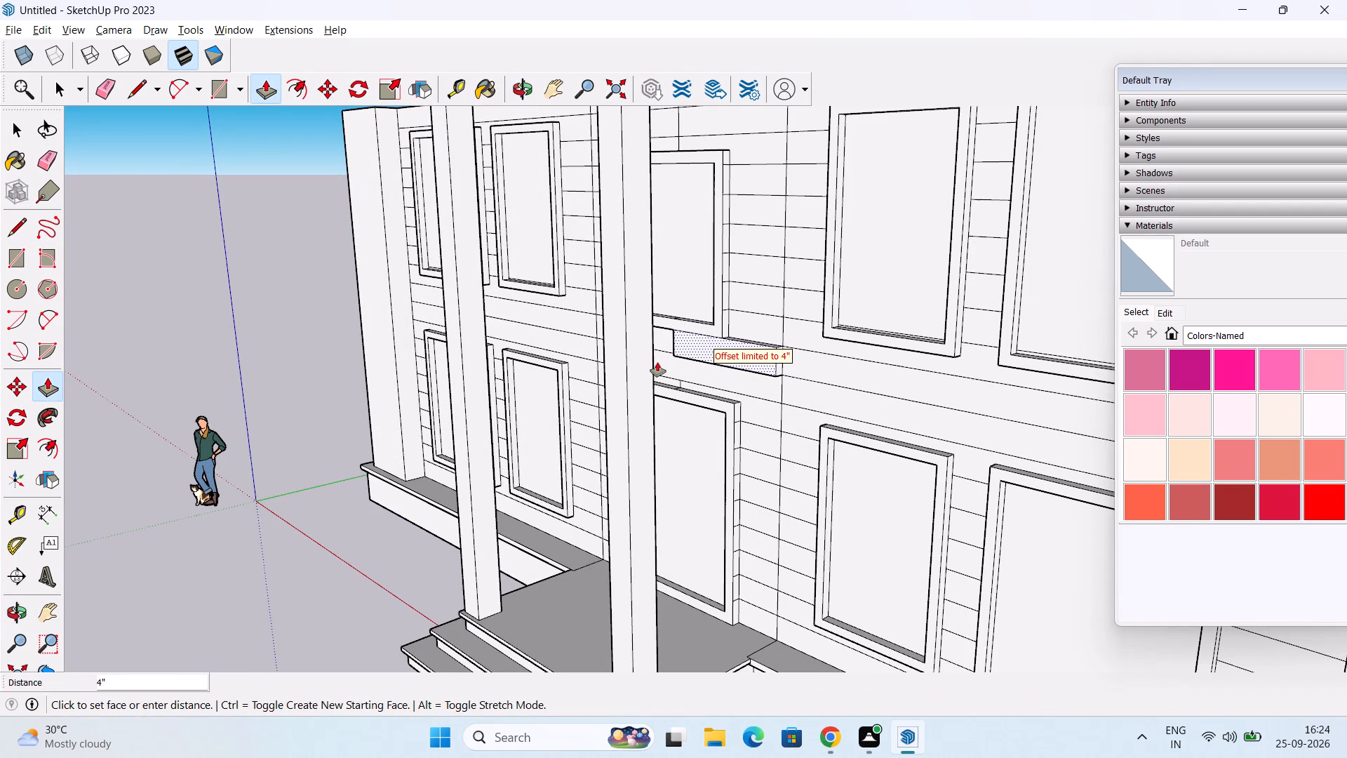
click(648, 368)
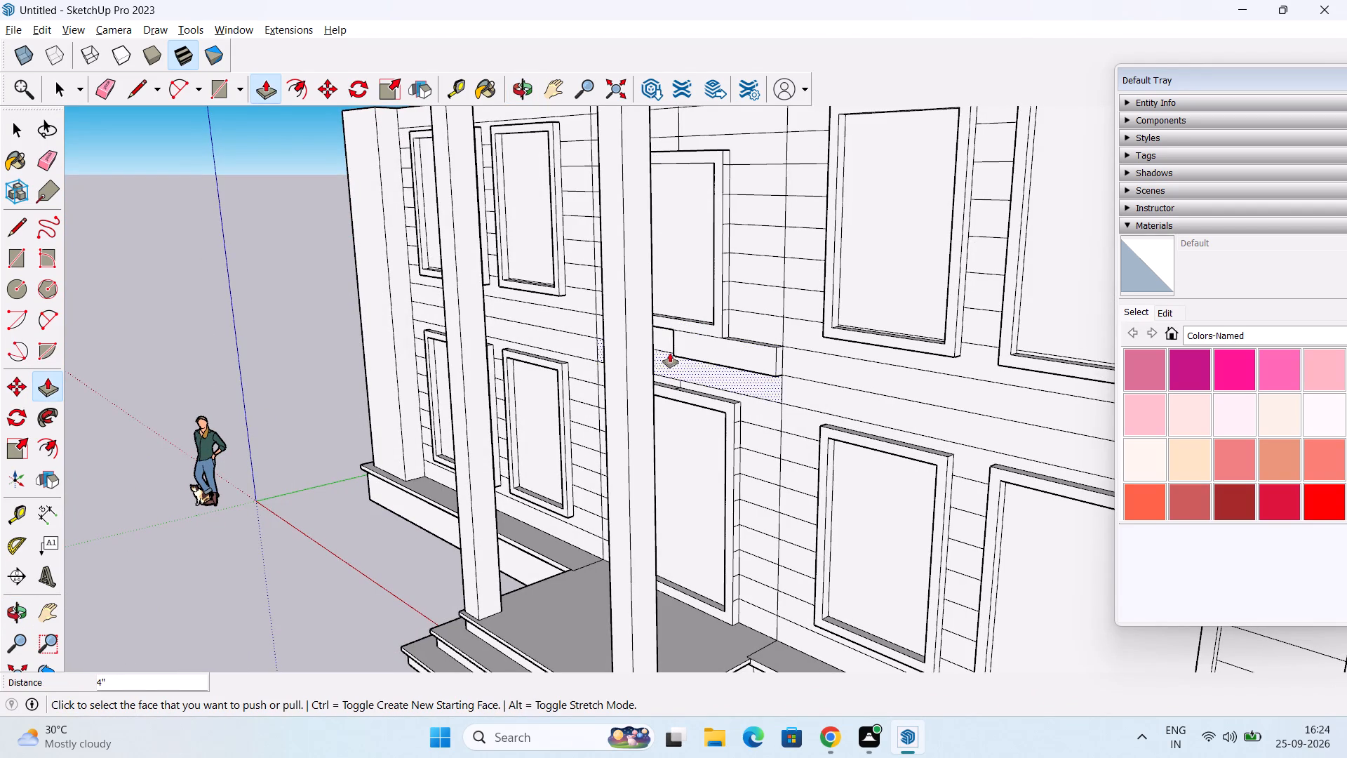
click(717, 351)
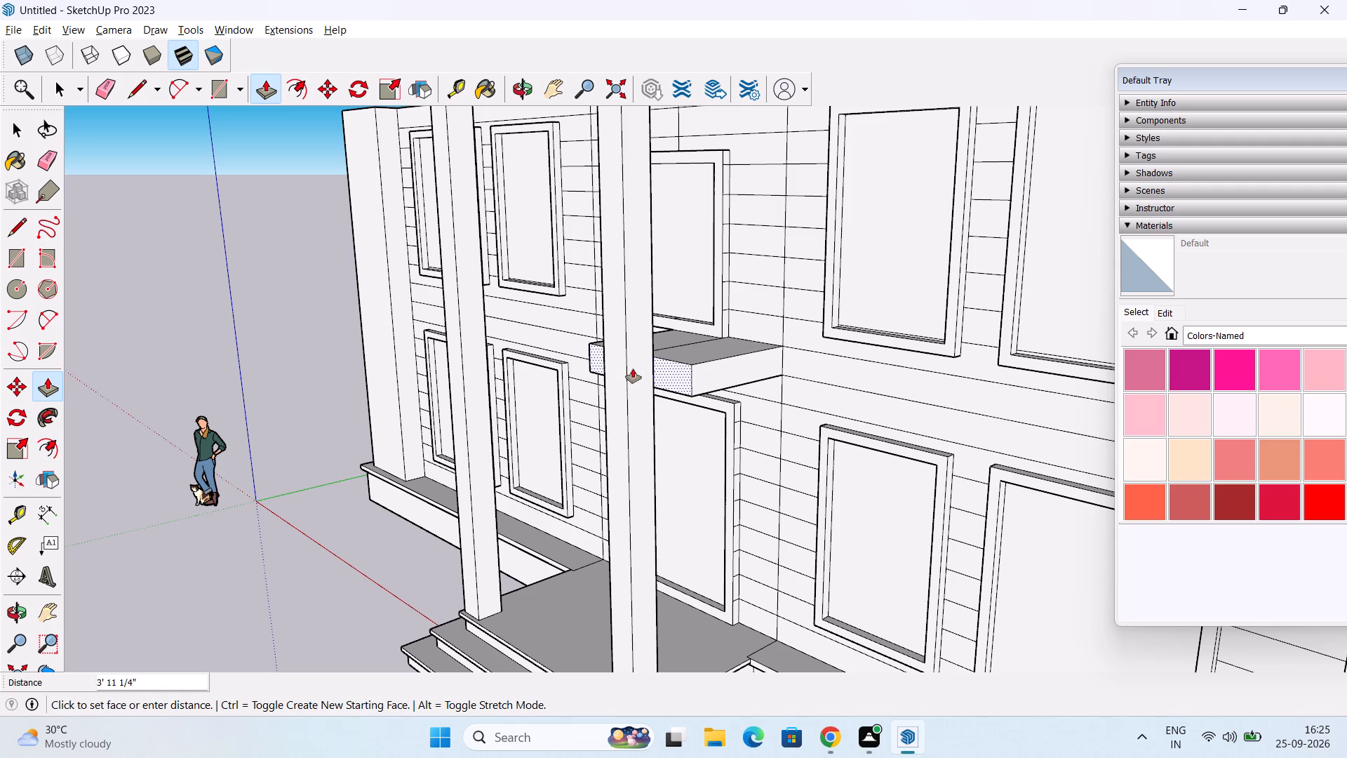
scroll(629, 371, up, 4)
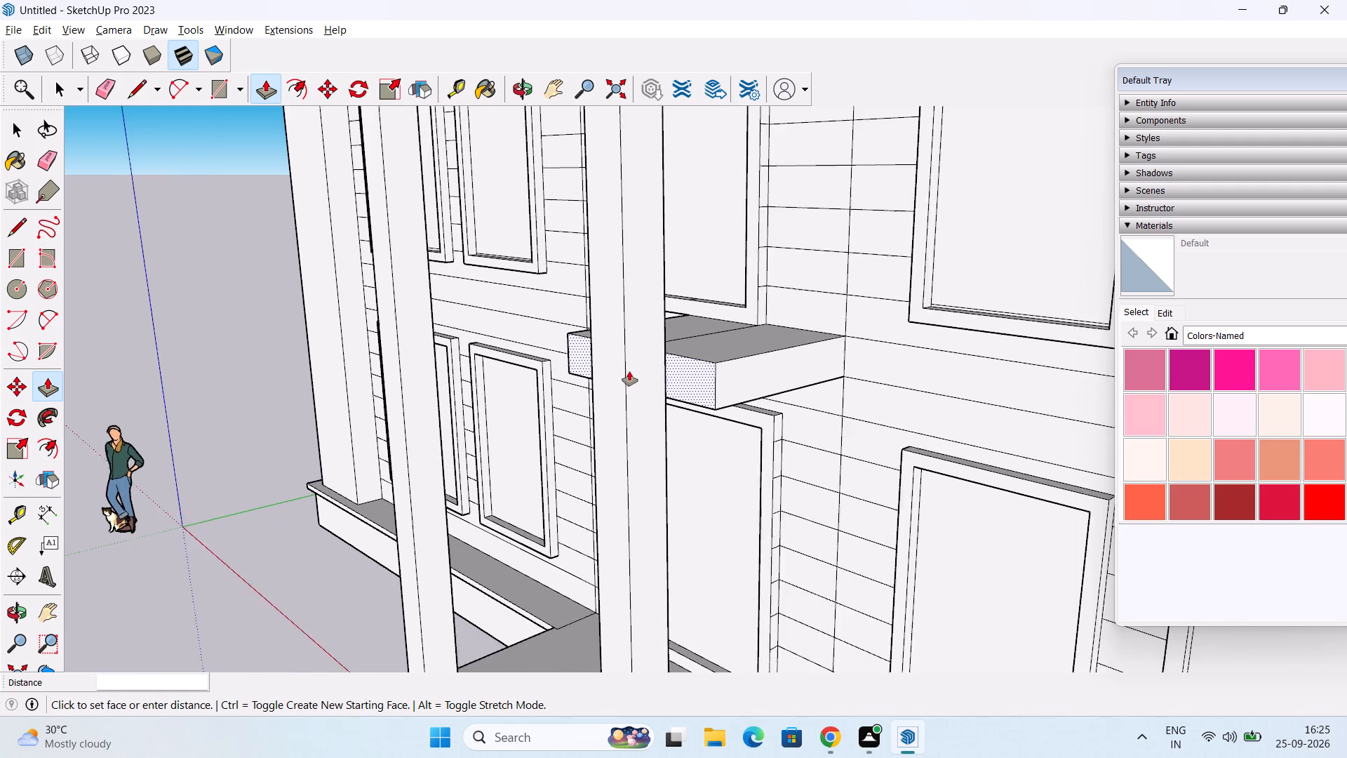
scroll(629, 371, up, 3)
middle_drag(629, 371, 448, 399)
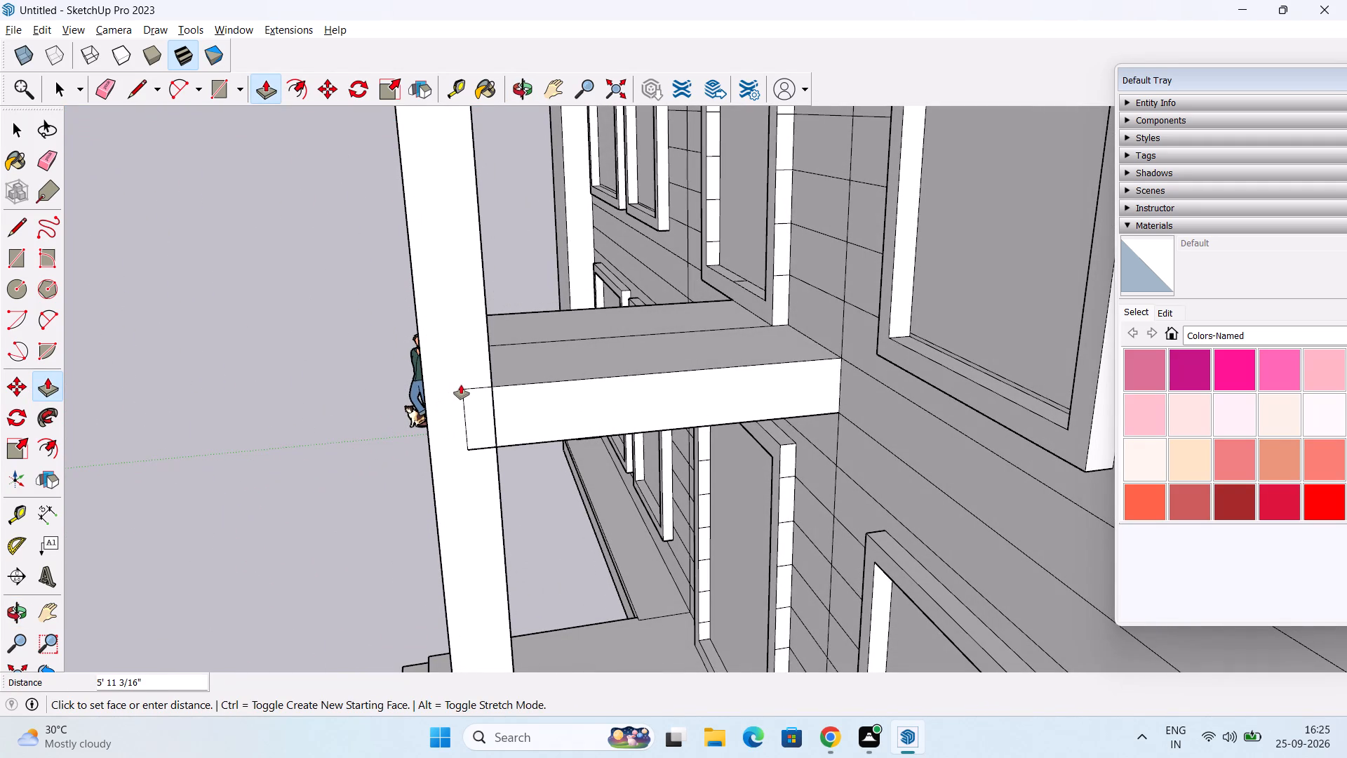
click(461, 385)
Repeat the same Push/Pull distances on the adjoining wall strip so the slab spans between both entrance pillars.
scroll(413, 399, down, 3)
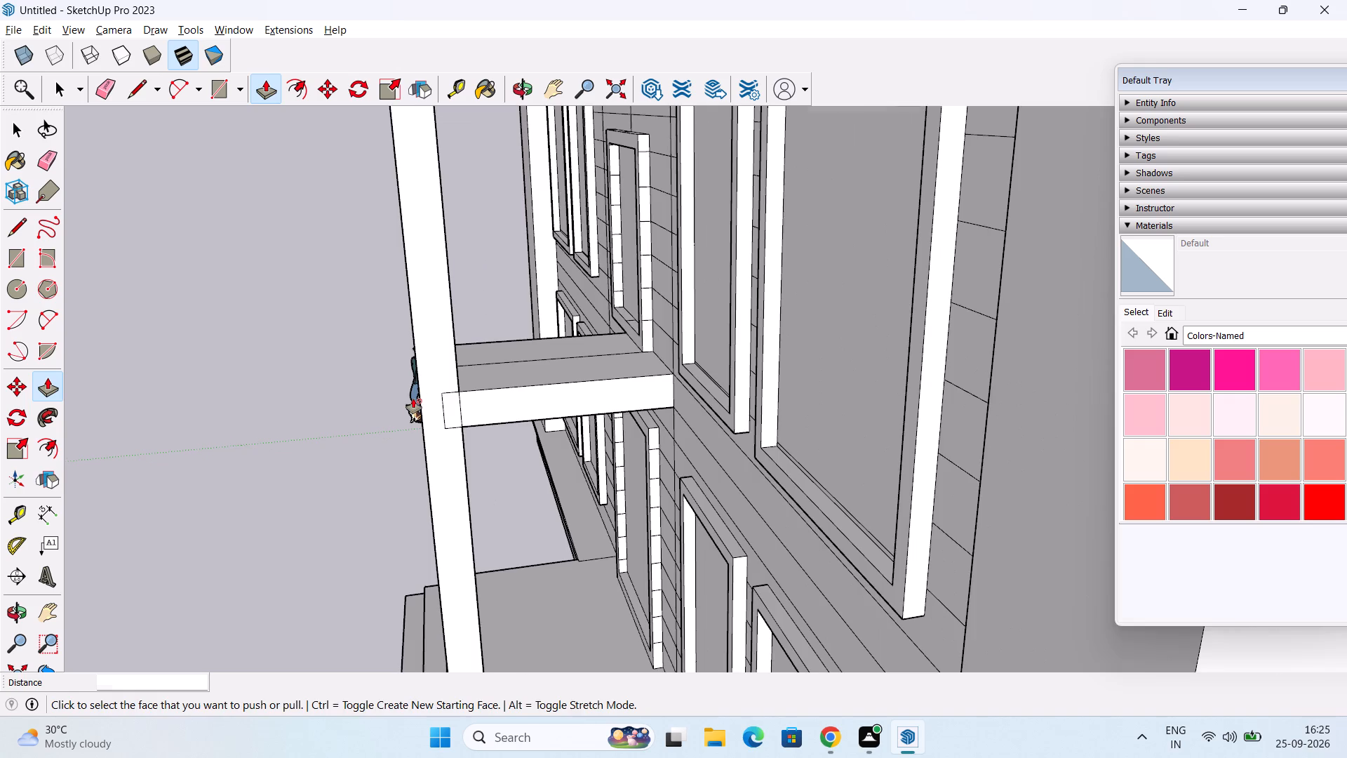
middle_drag(413, 399, 753, 461)
double_click(632, 388)
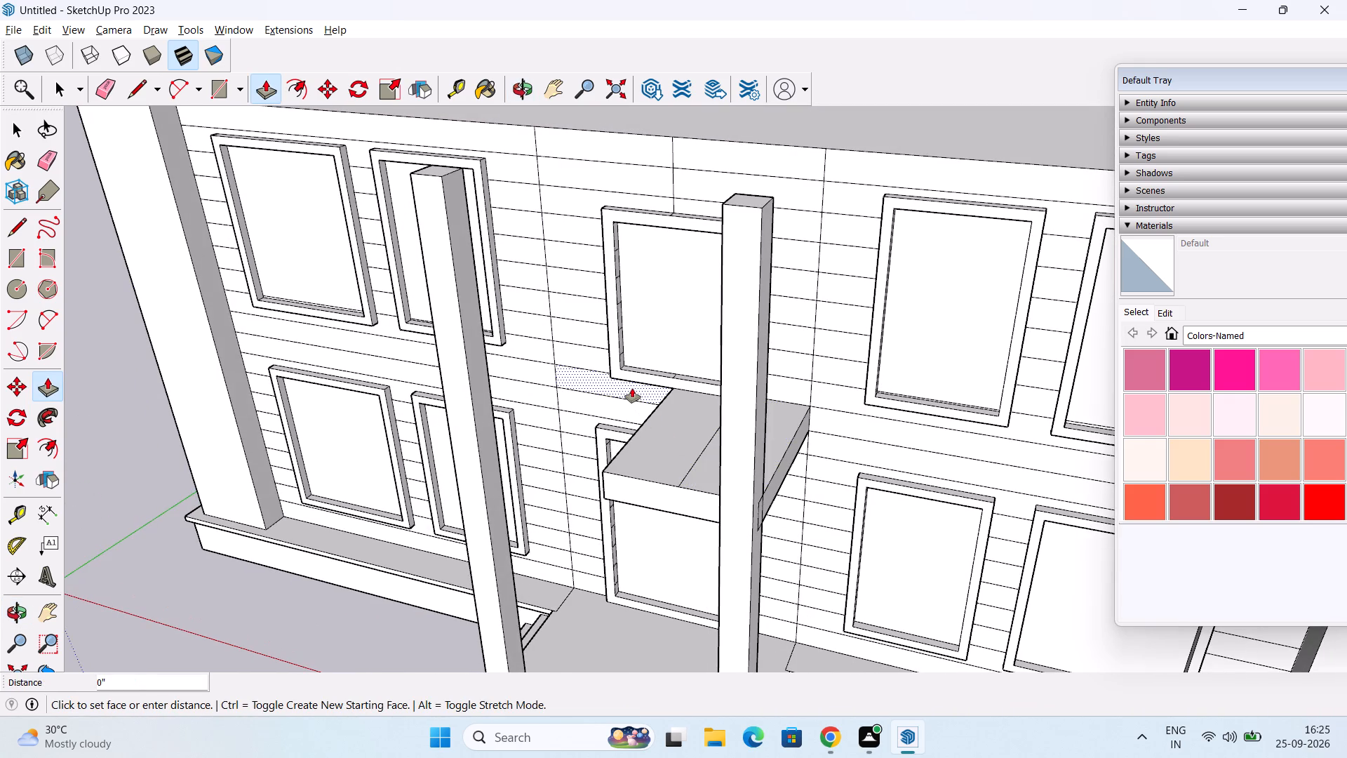
double_click(632, 388)
middle_drag(625, 401, 625, 401)
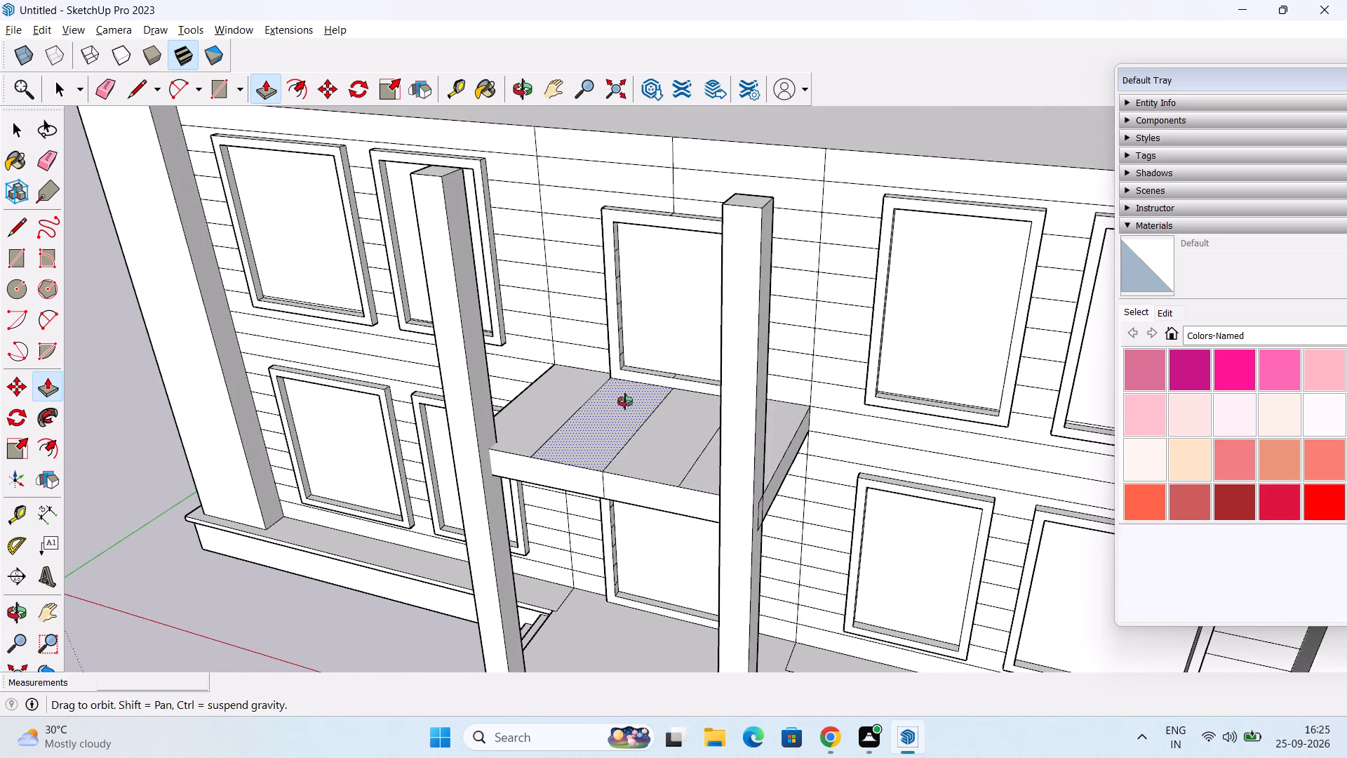
middle_drag(625, 401, 600, 411)
Erase the three dividing lines on the slab's top face and the seam lines on its underside and front edge.
key(space)
middle_drag(588, 448, 753, 4)
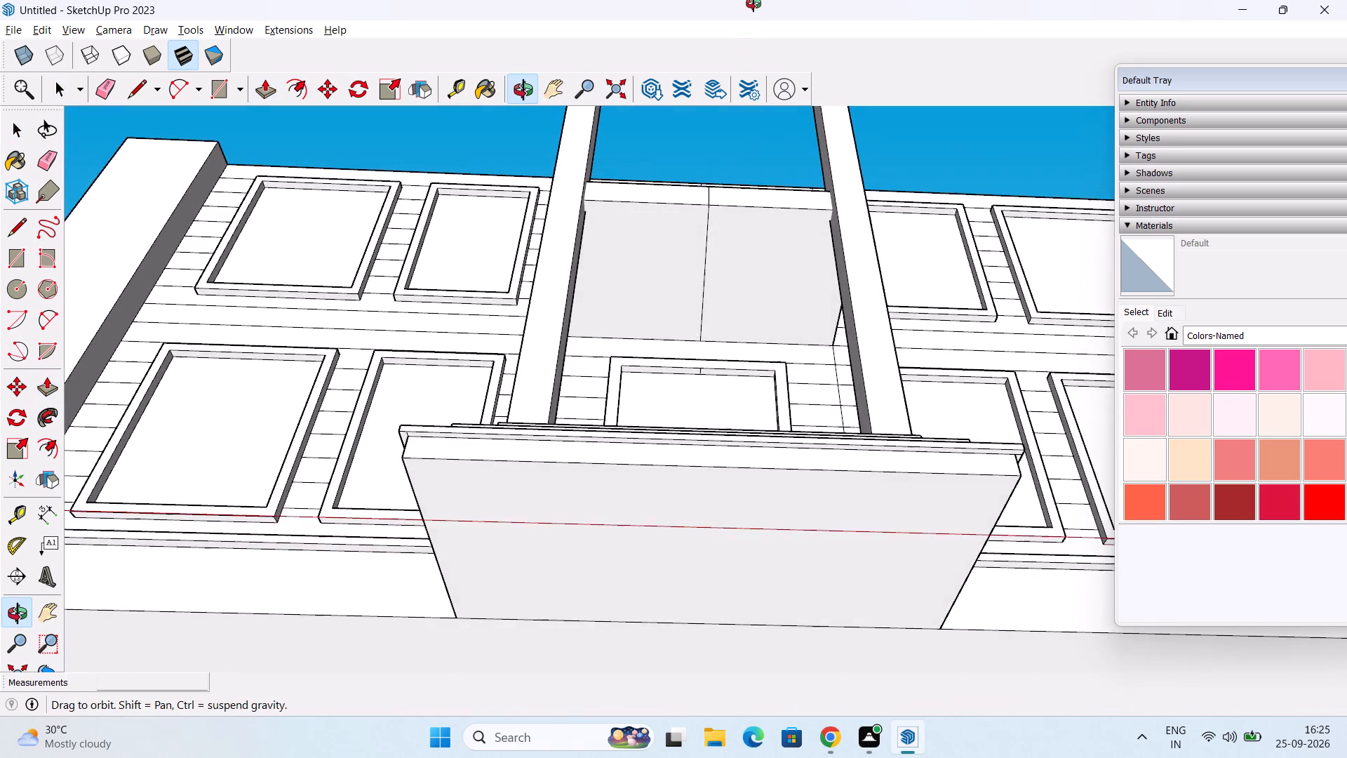
middle_drag(753, 4, 620, 435)
key(e)
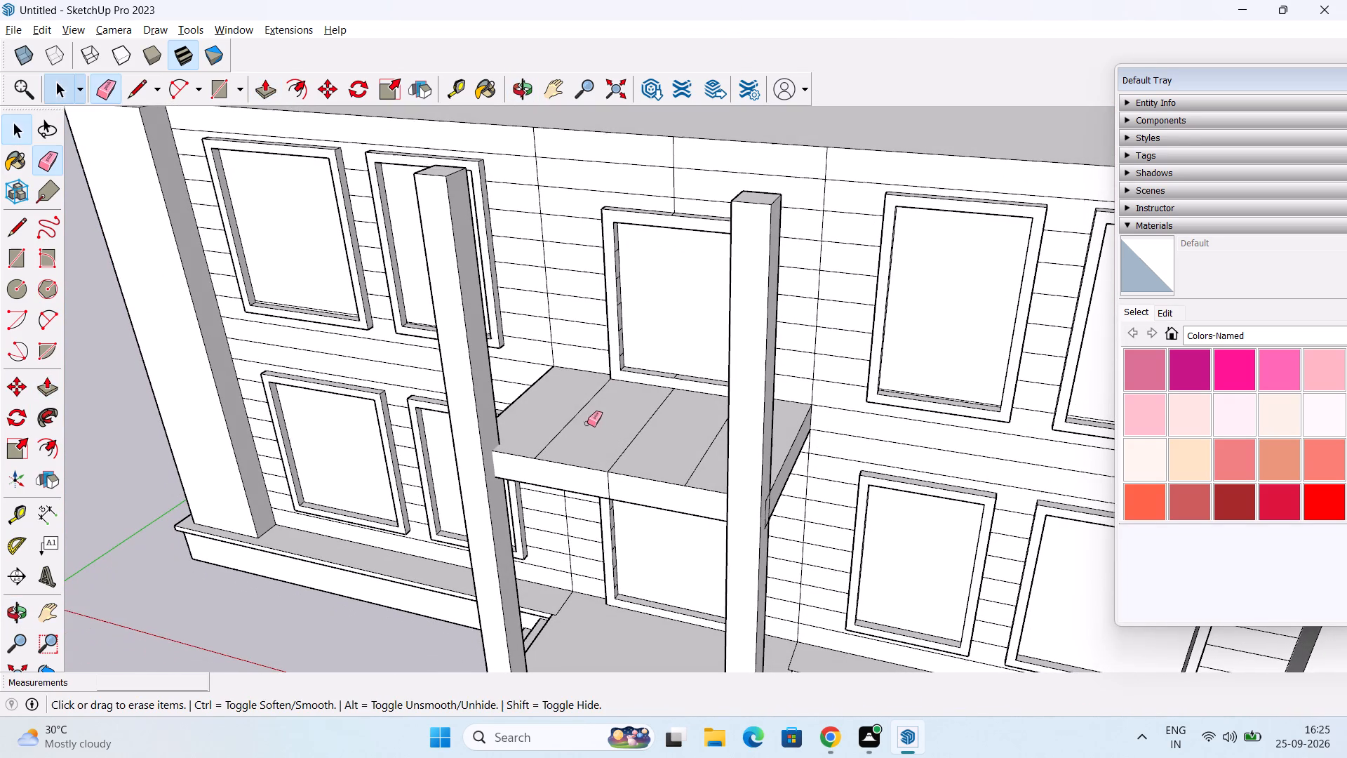
drag(577, 415, 705, 448)
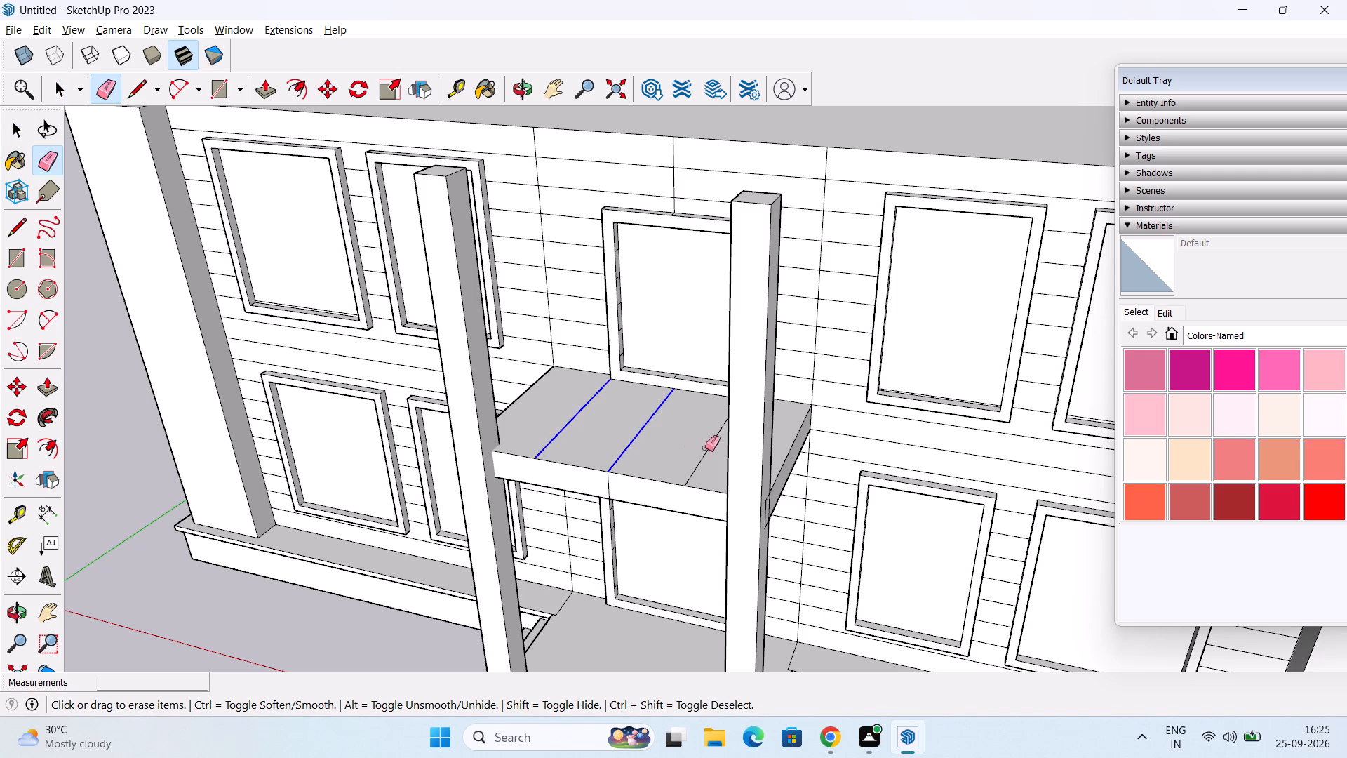
drag(705, 448, 711, 451)
middle_drag(651, 481, 712, 239)
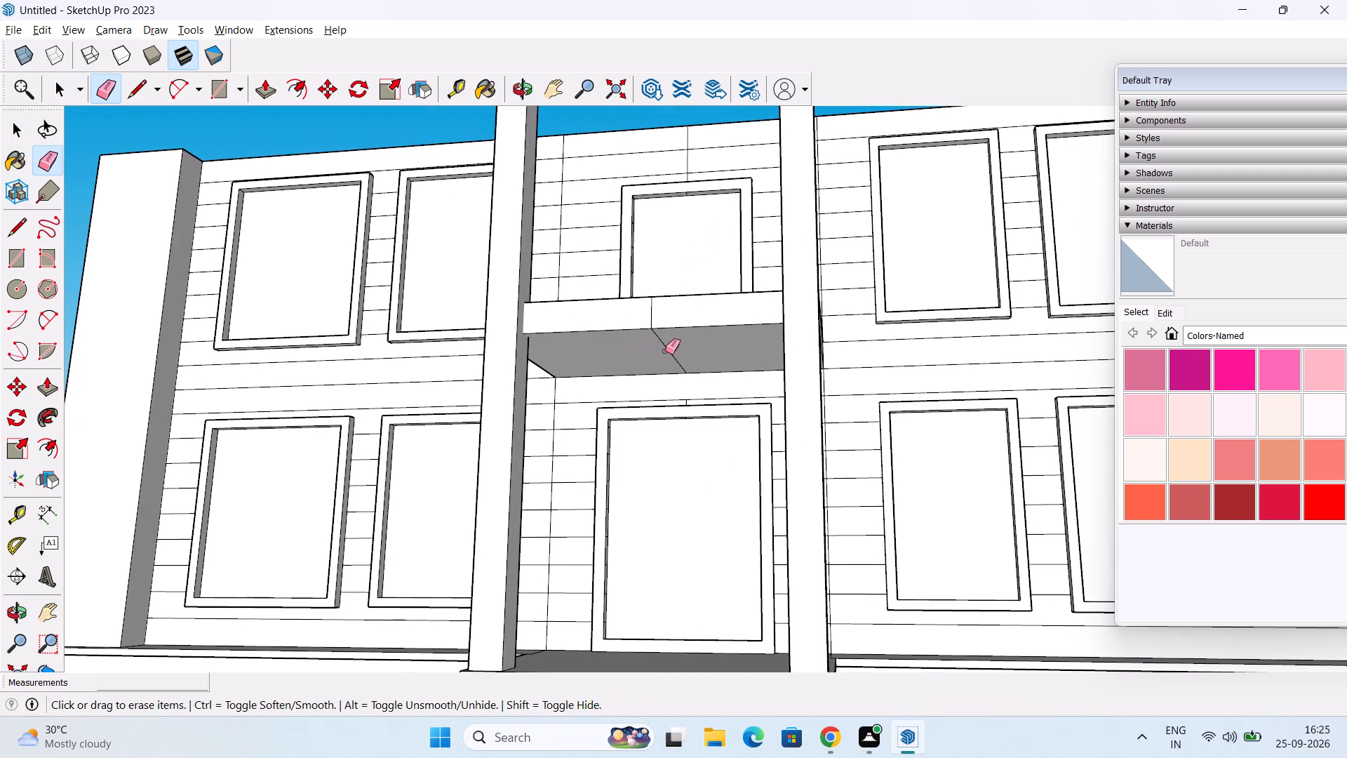
click(665, 351)
click(650, 312)
scroll(670, 353, down, 2)
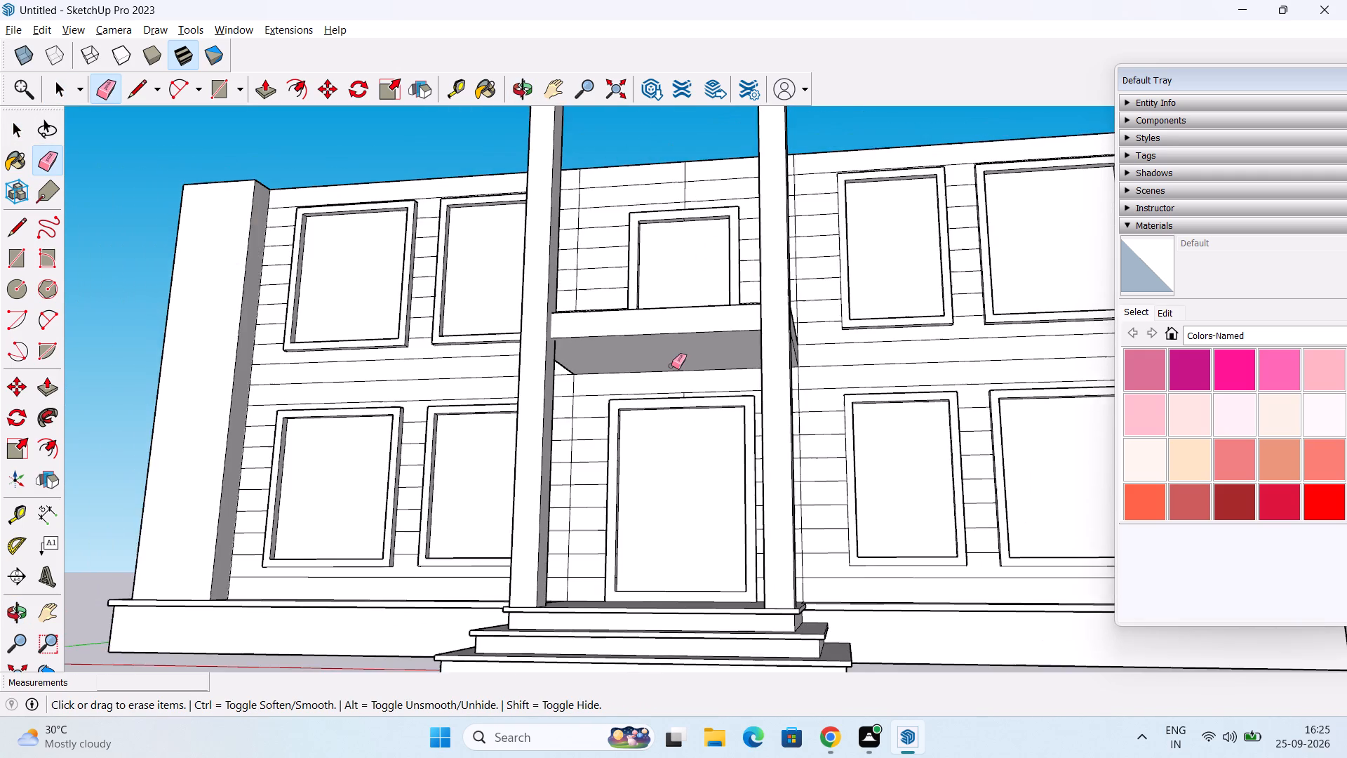
Inspect the cleaned entrance slab and its junctions with the wall and pillars from the front and above.
middle_drag(671, 366, 602, 580)
key(space)
middle_drag(613, 477, 665, 368)
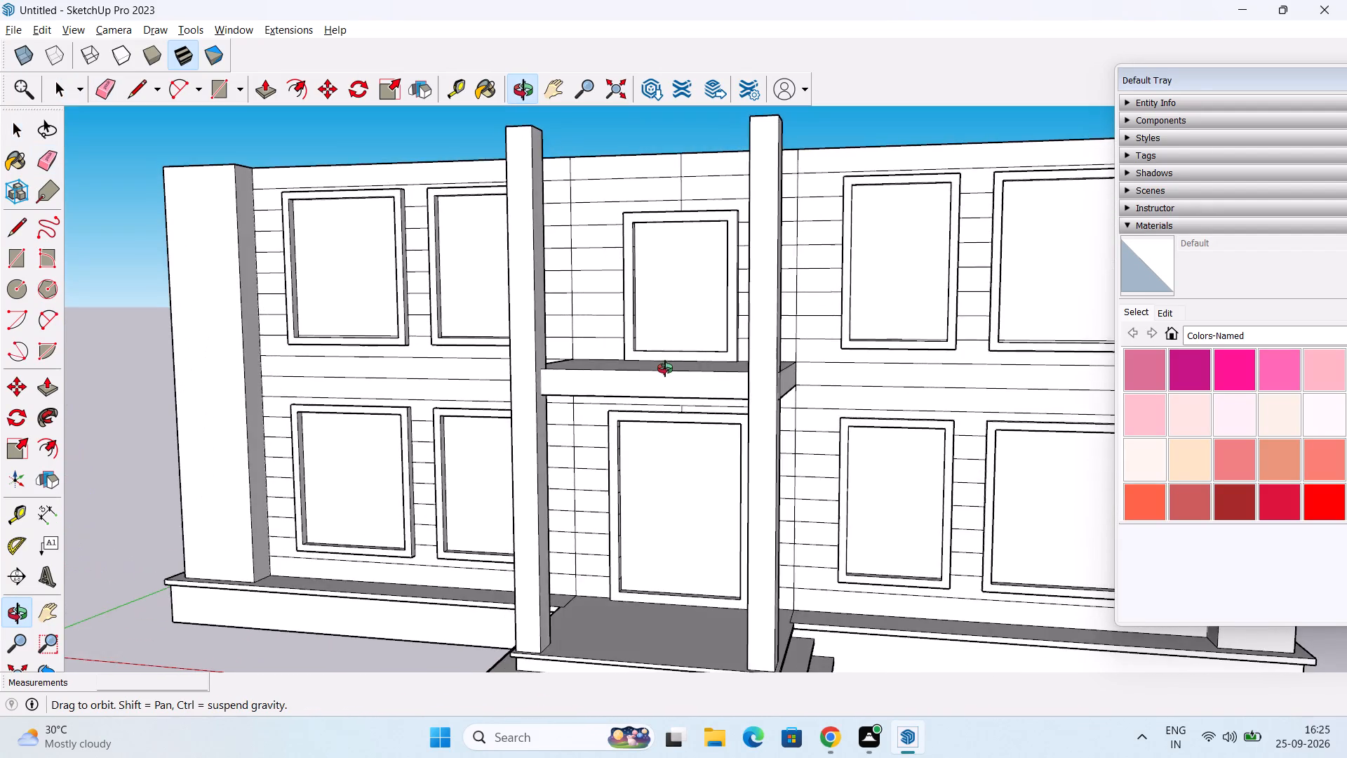
middle_drag(665, 368, 690, 507)
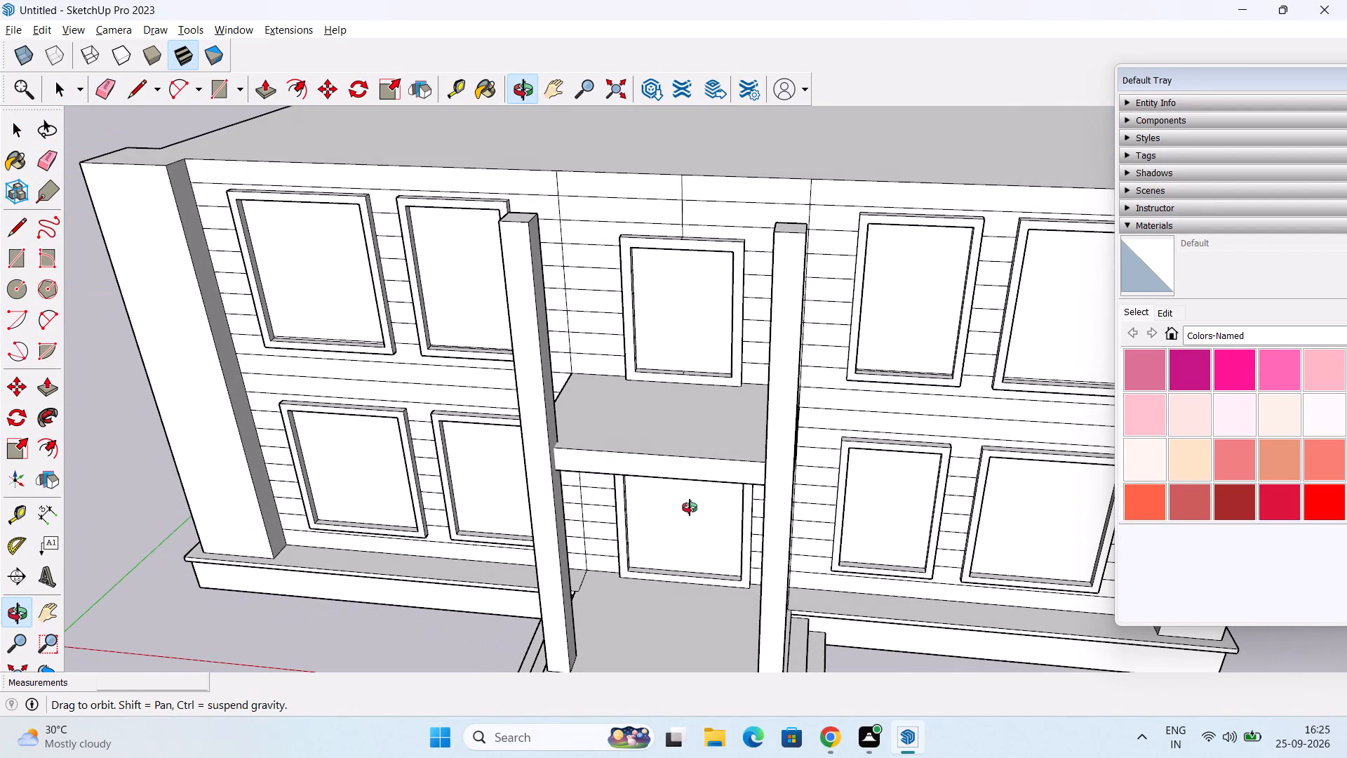
middle_drag(690, 507, 690, 502)
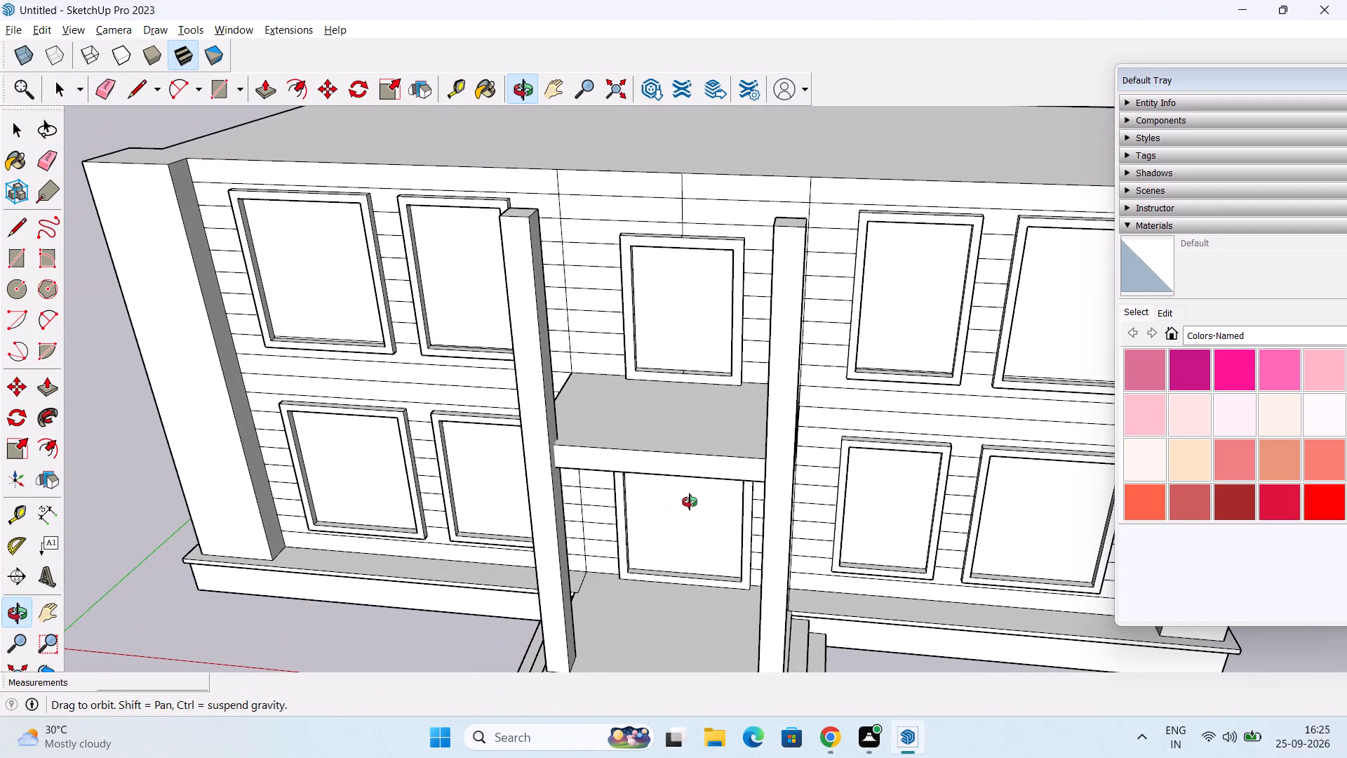
middle_drag(690, 502, 690, 500)
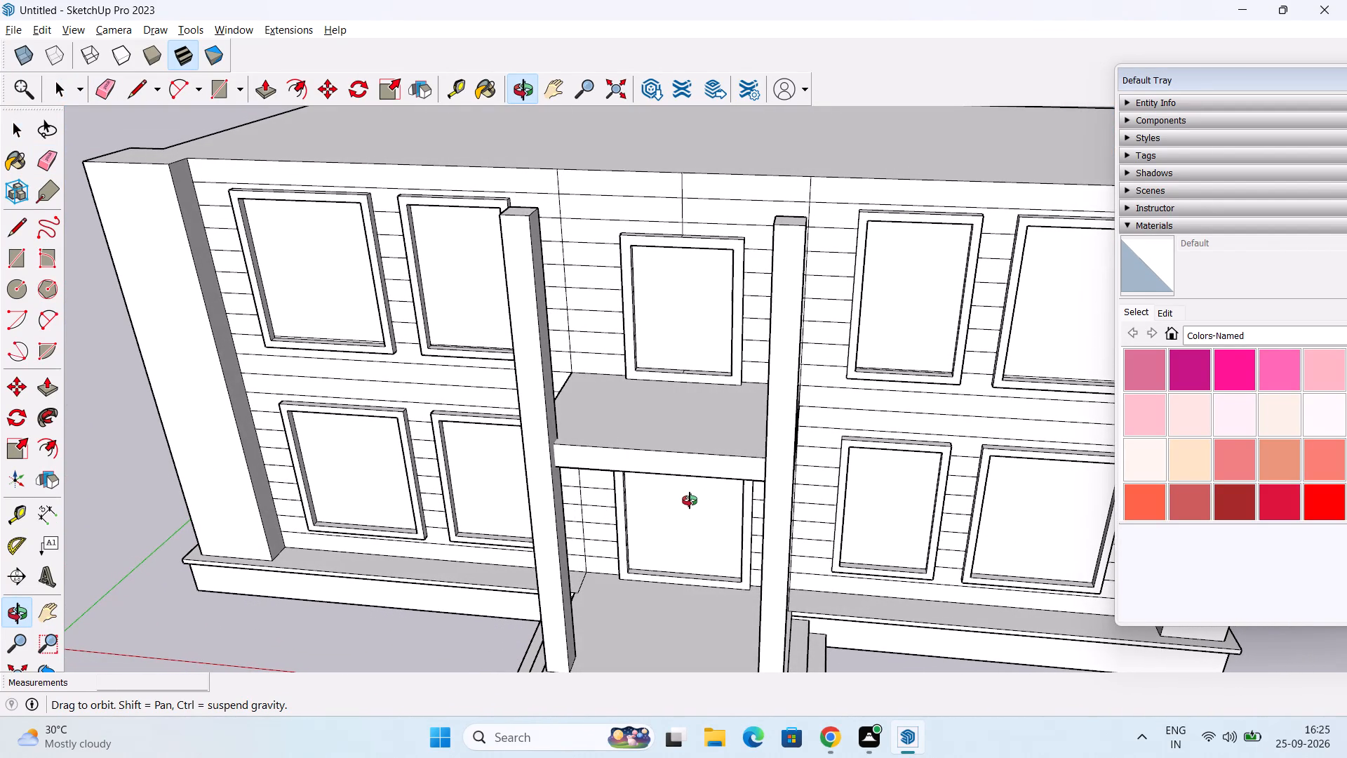
middle_drag(690, 500, 691, 463)
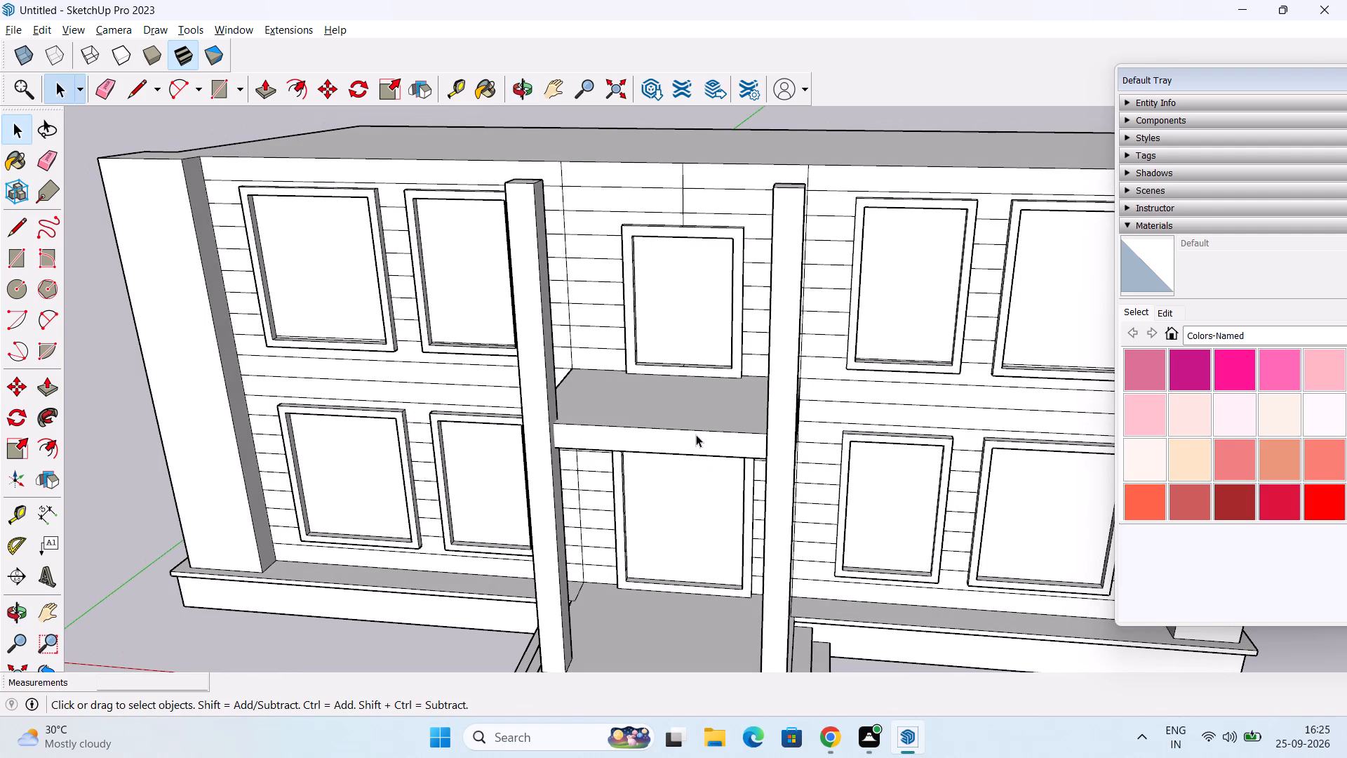
scroll(696, 434, up, 2)
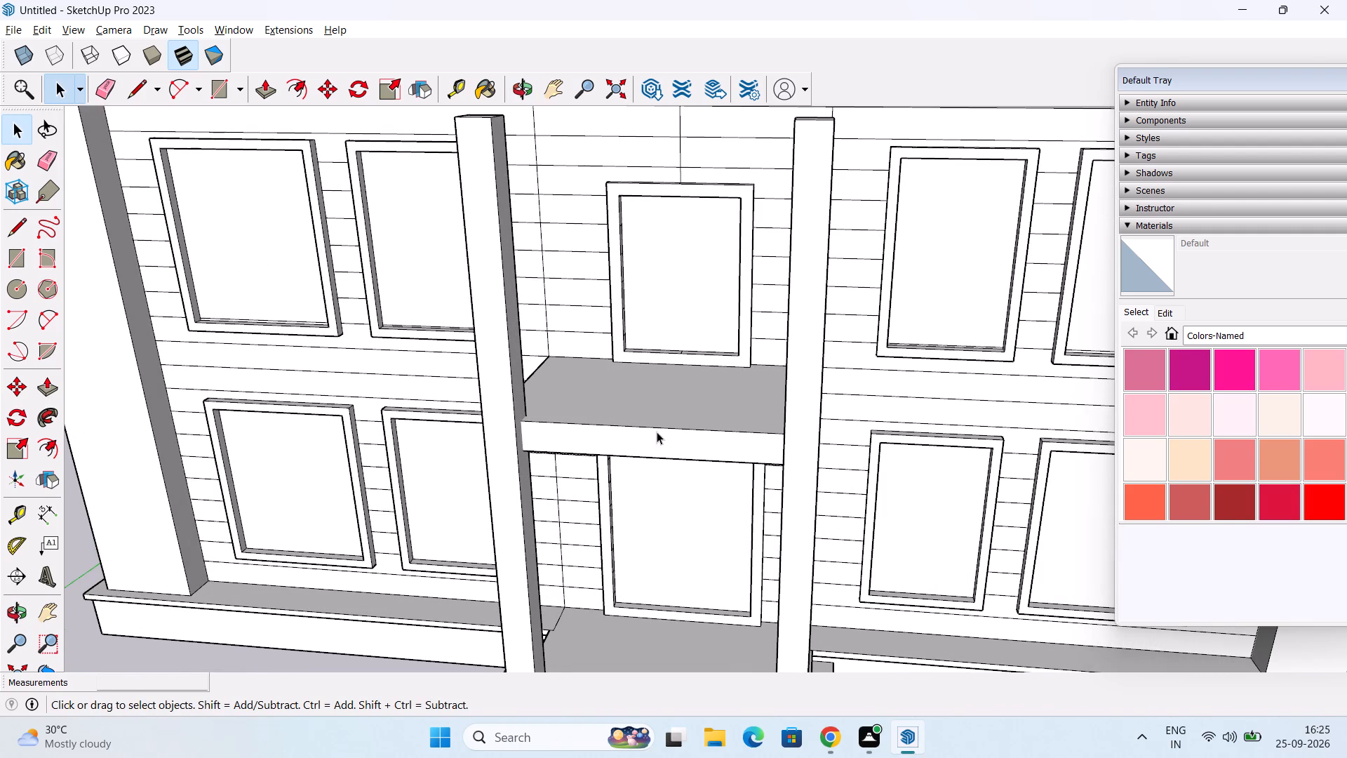
Copy the entrance slab's front top edge 2" down its front face.
click(665, 428)
key(m)
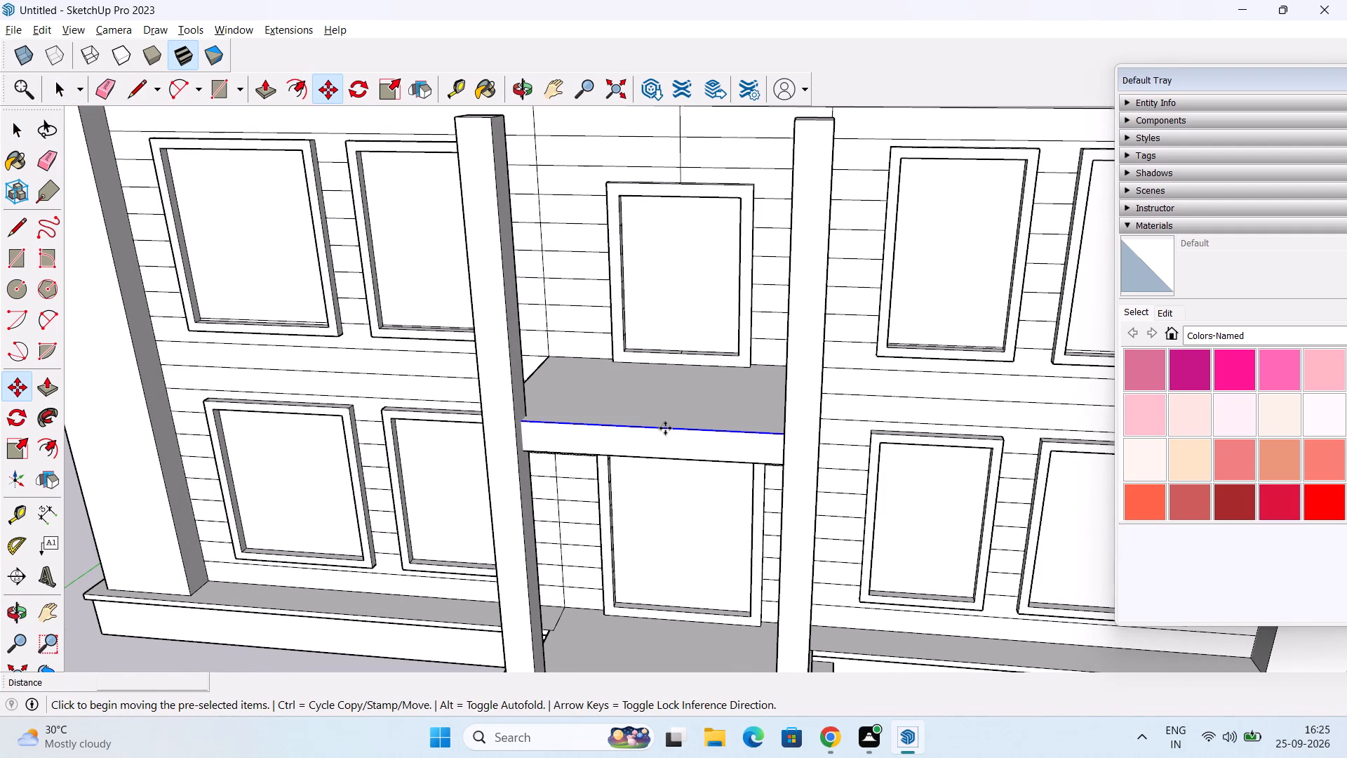
click(525, 424)
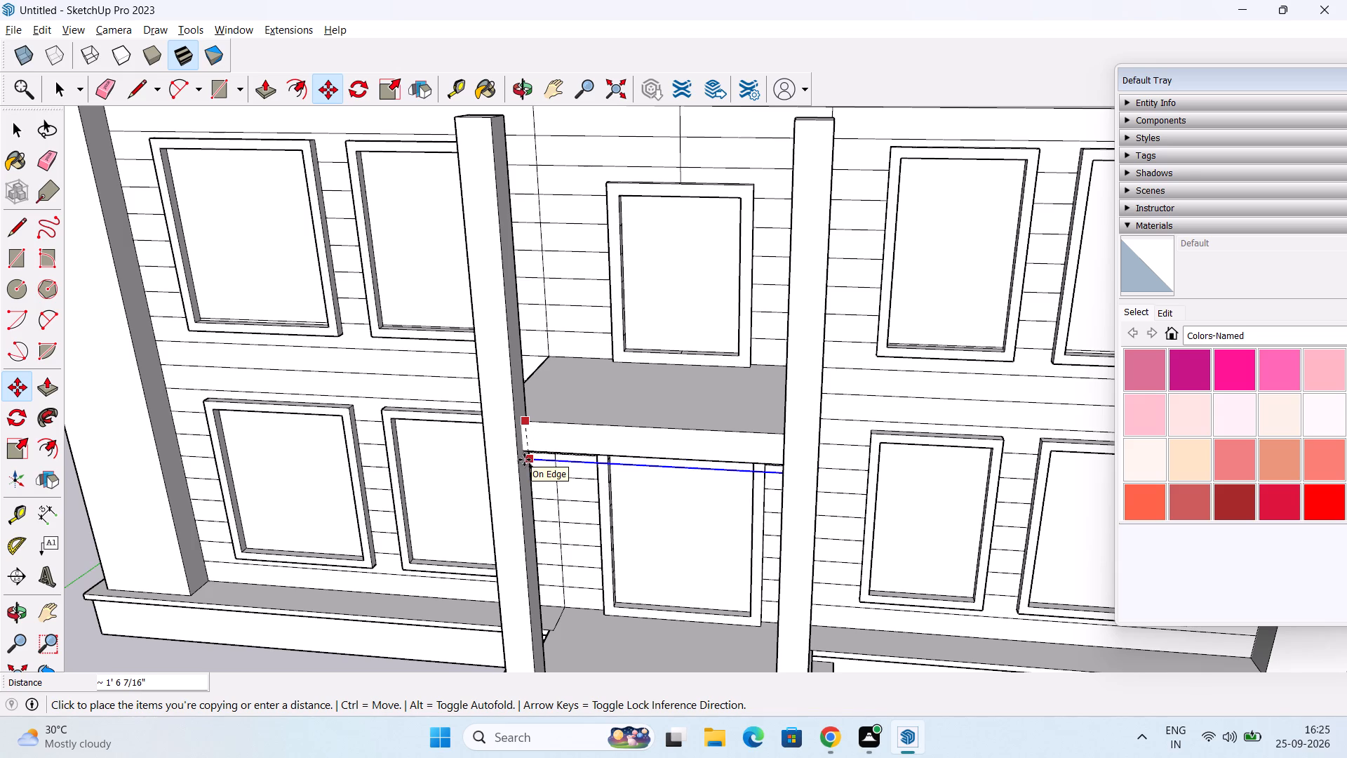
scroll(524, 460, up, 10)
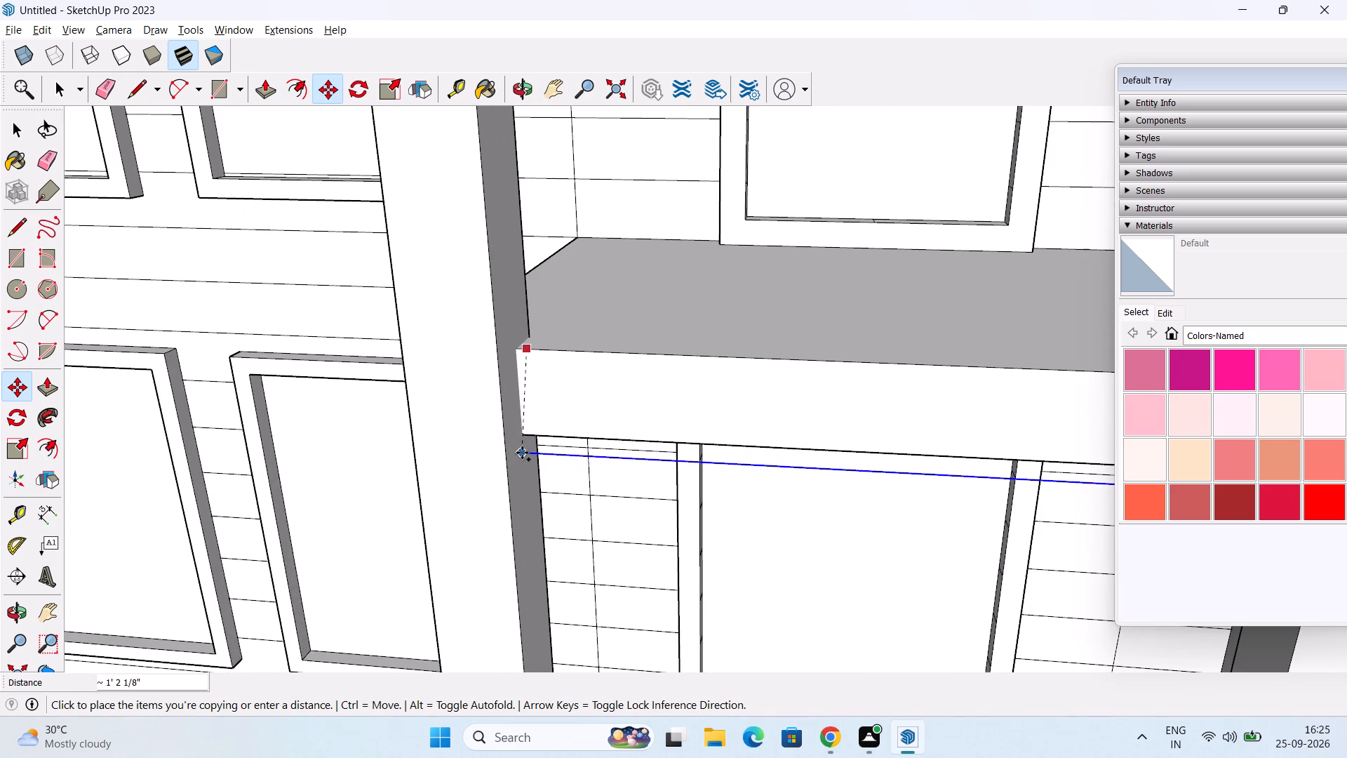
key(3)
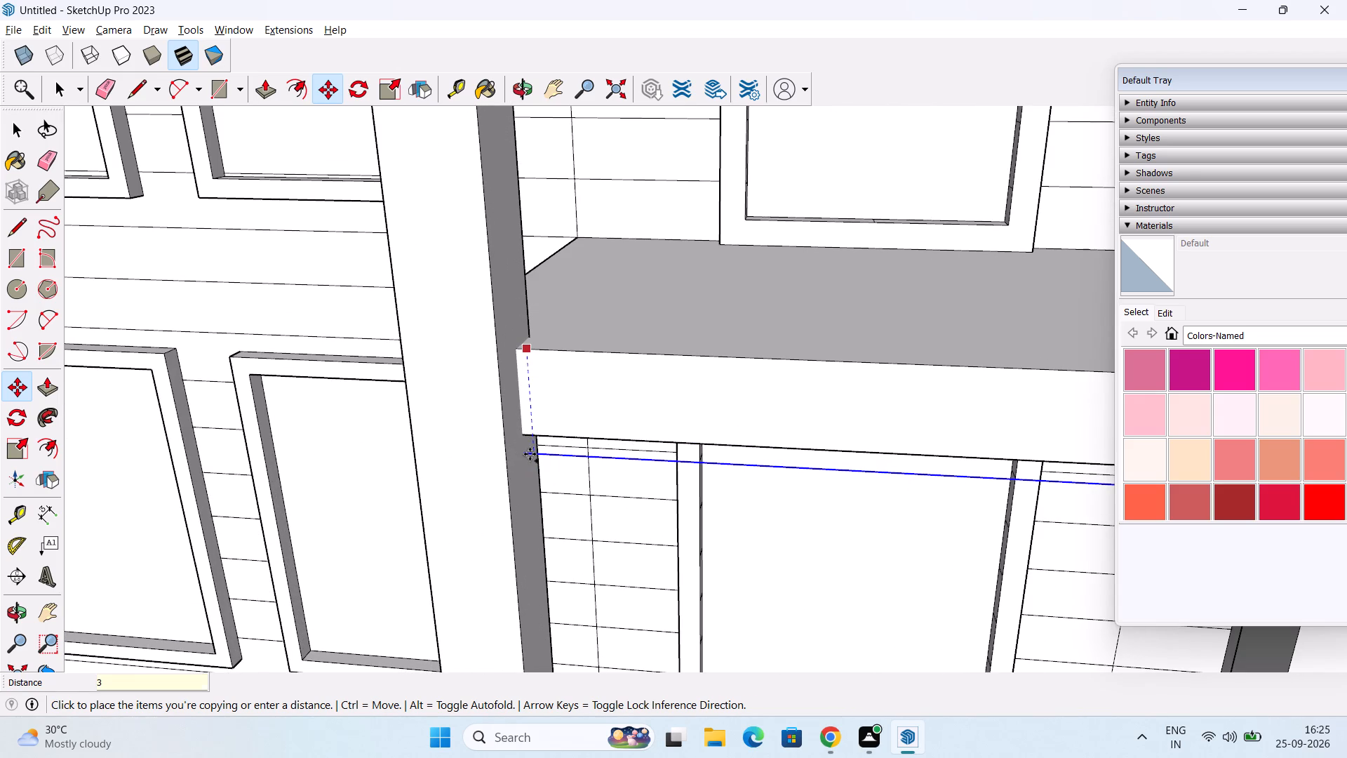
key(shift+quotedbl)
key(Return)
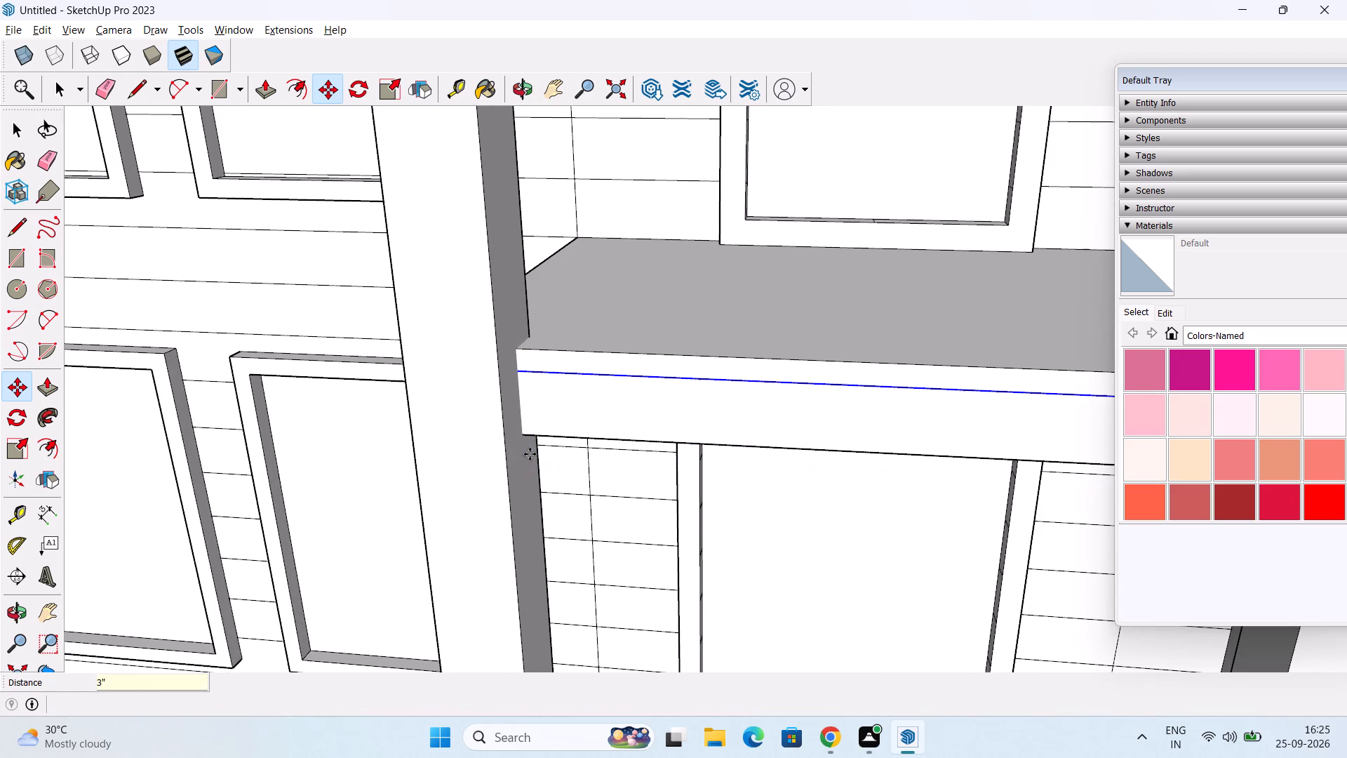
text(2")
key(Return)
key(space)
scroll(643, 459, down, 2)
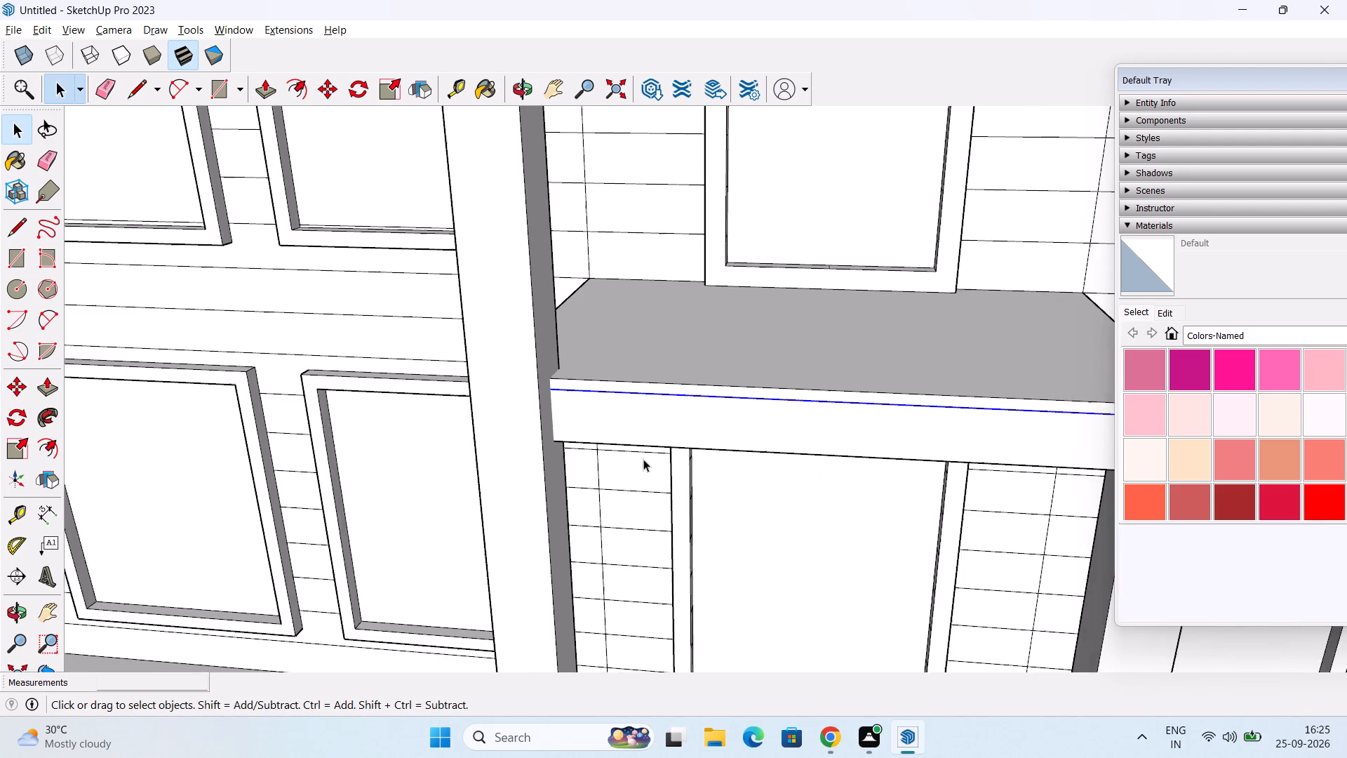
scroll(643, 459, down, 2)
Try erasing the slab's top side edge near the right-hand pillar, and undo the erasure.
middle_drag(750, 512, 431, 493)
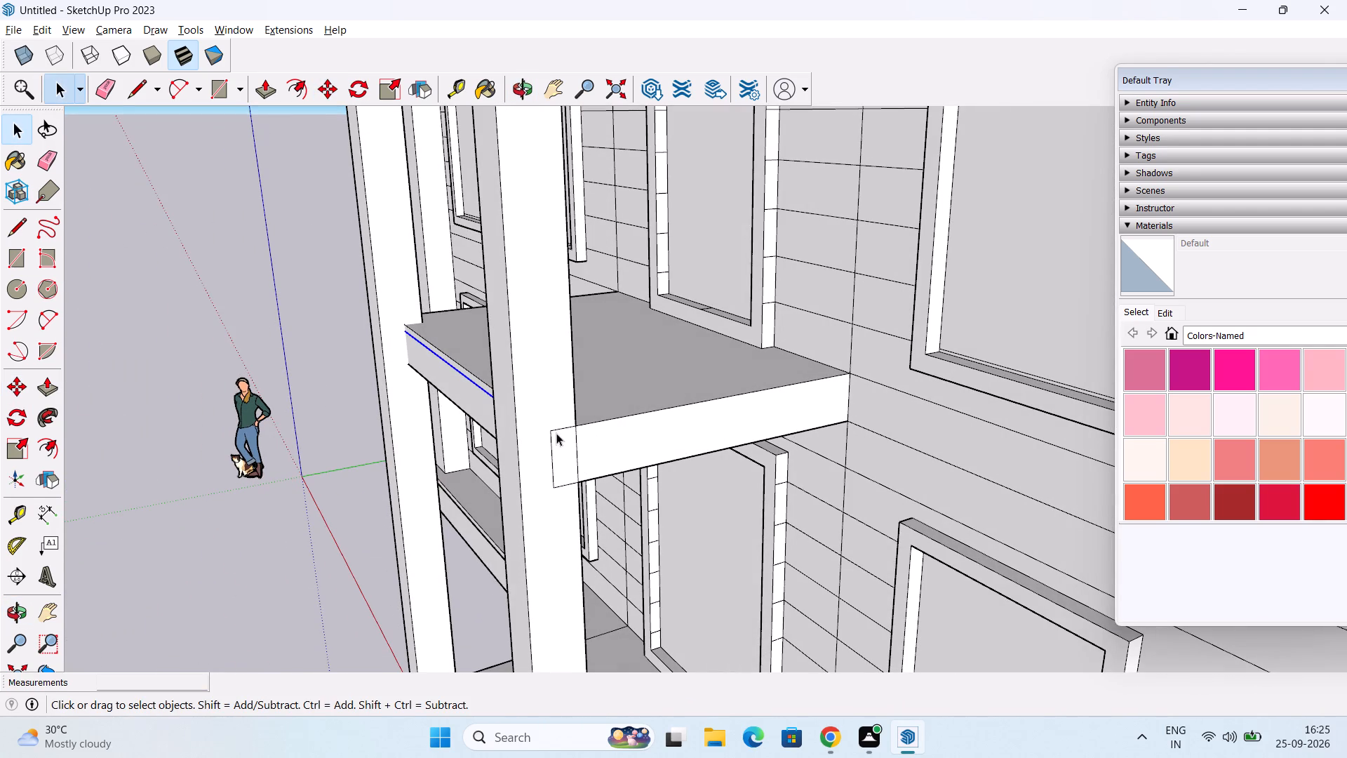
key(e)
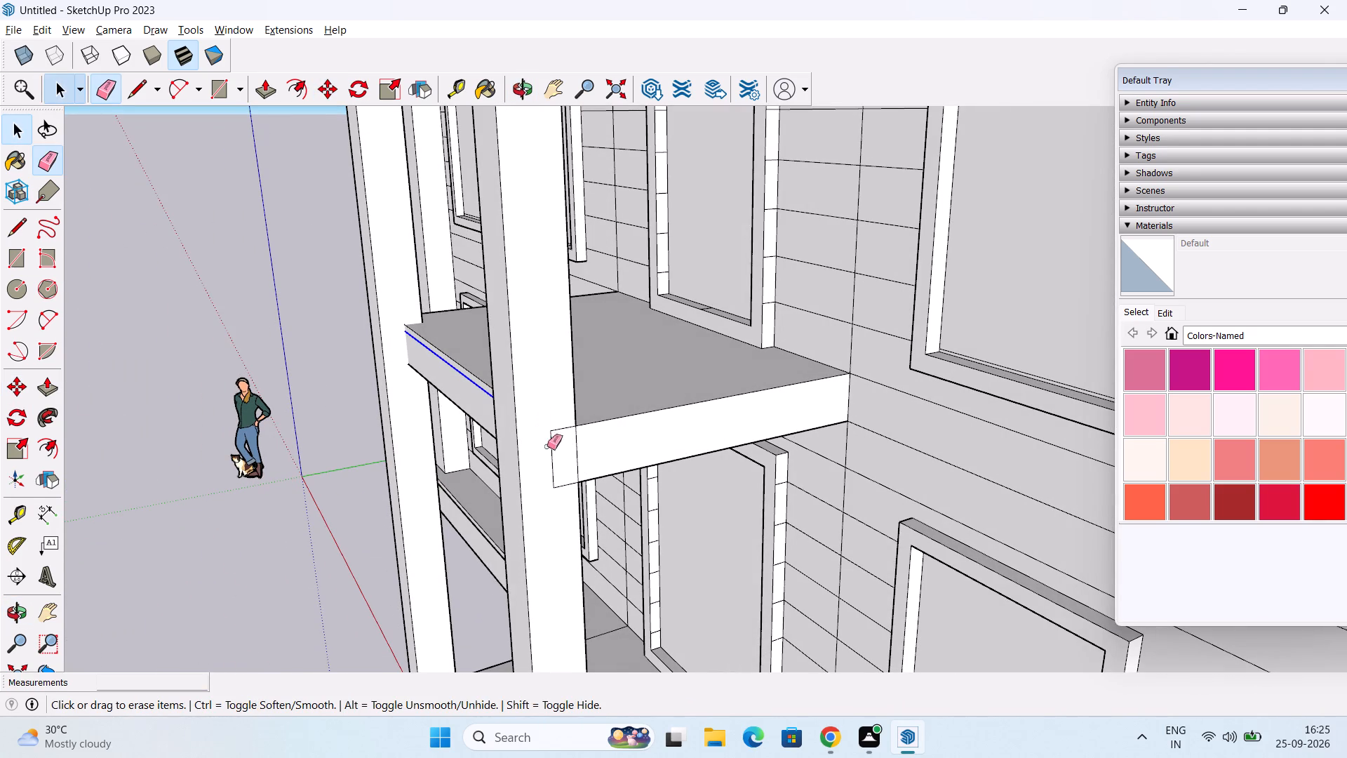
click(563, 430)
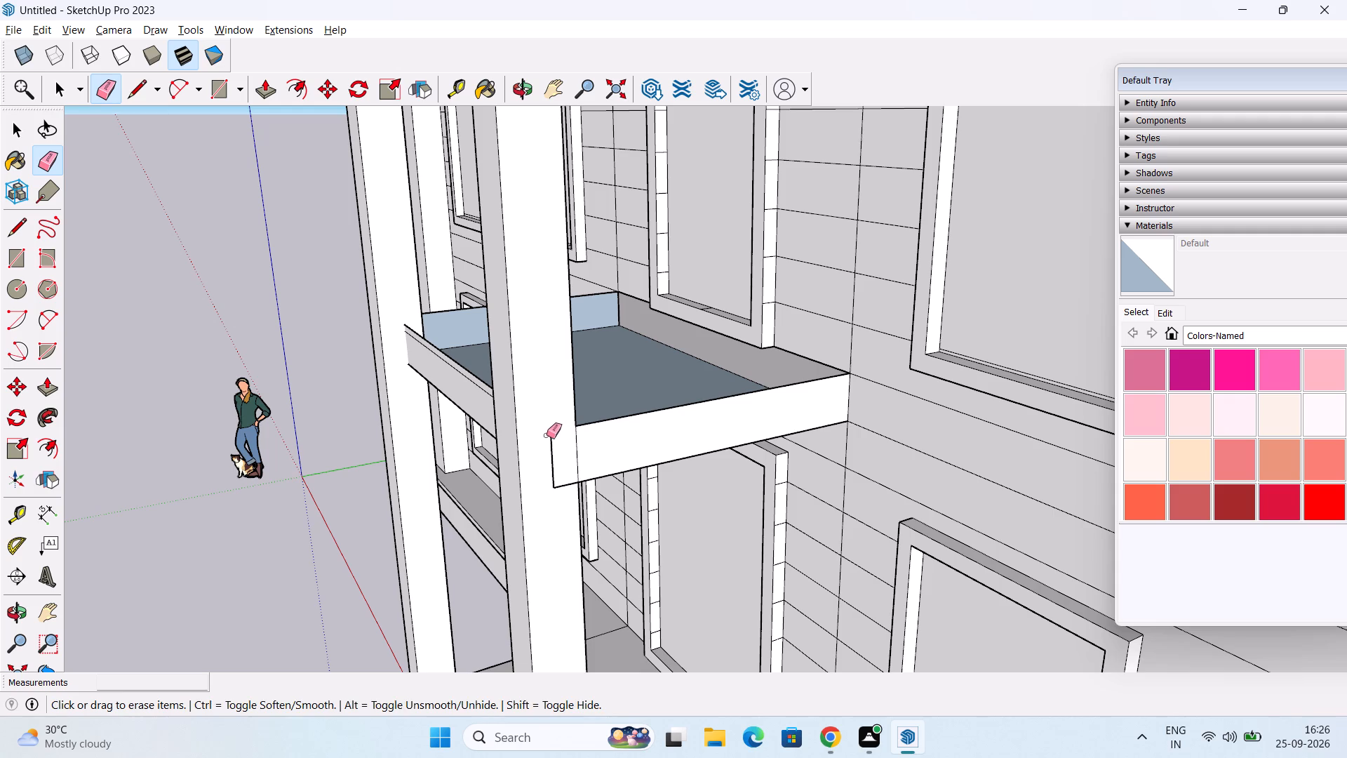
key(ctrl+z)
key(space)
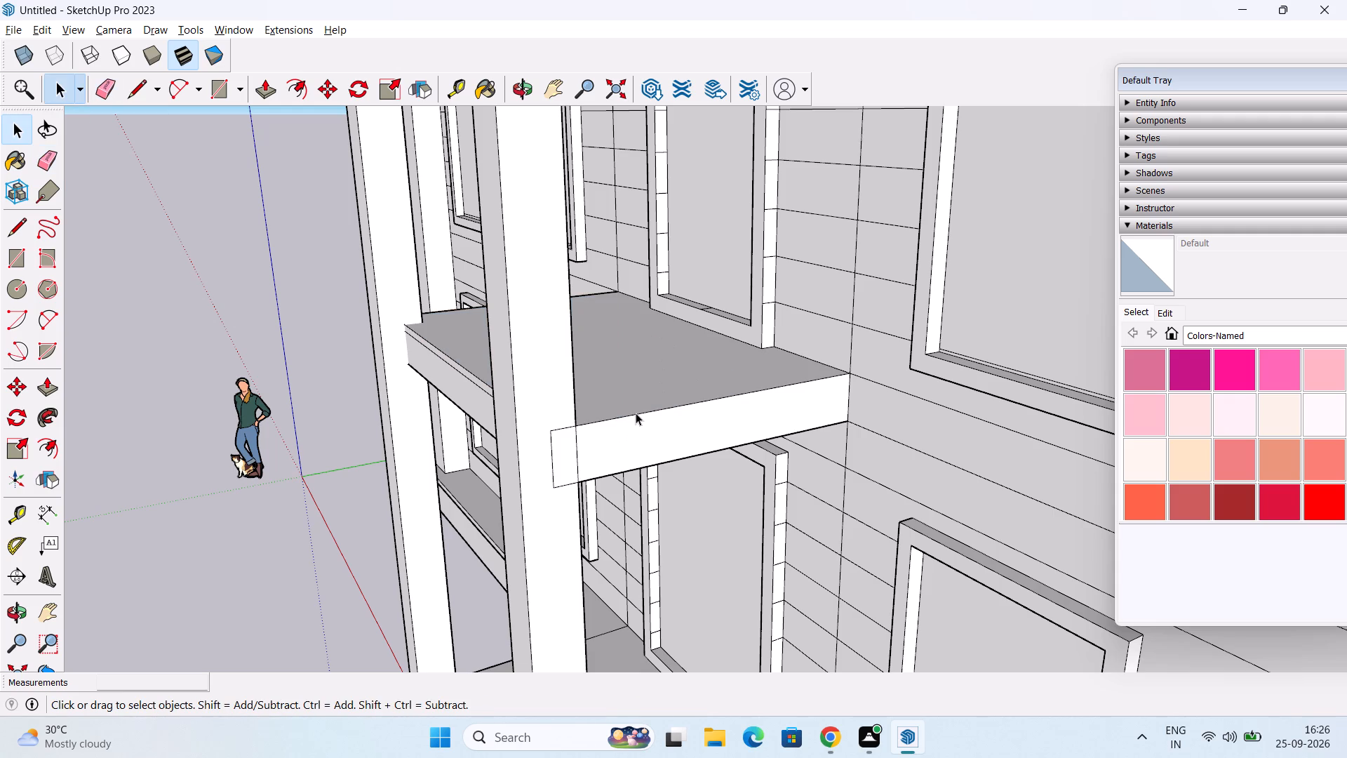
Copy the top edge on the slab's right side 2" down that side face.
click(636, 413)
key(m)
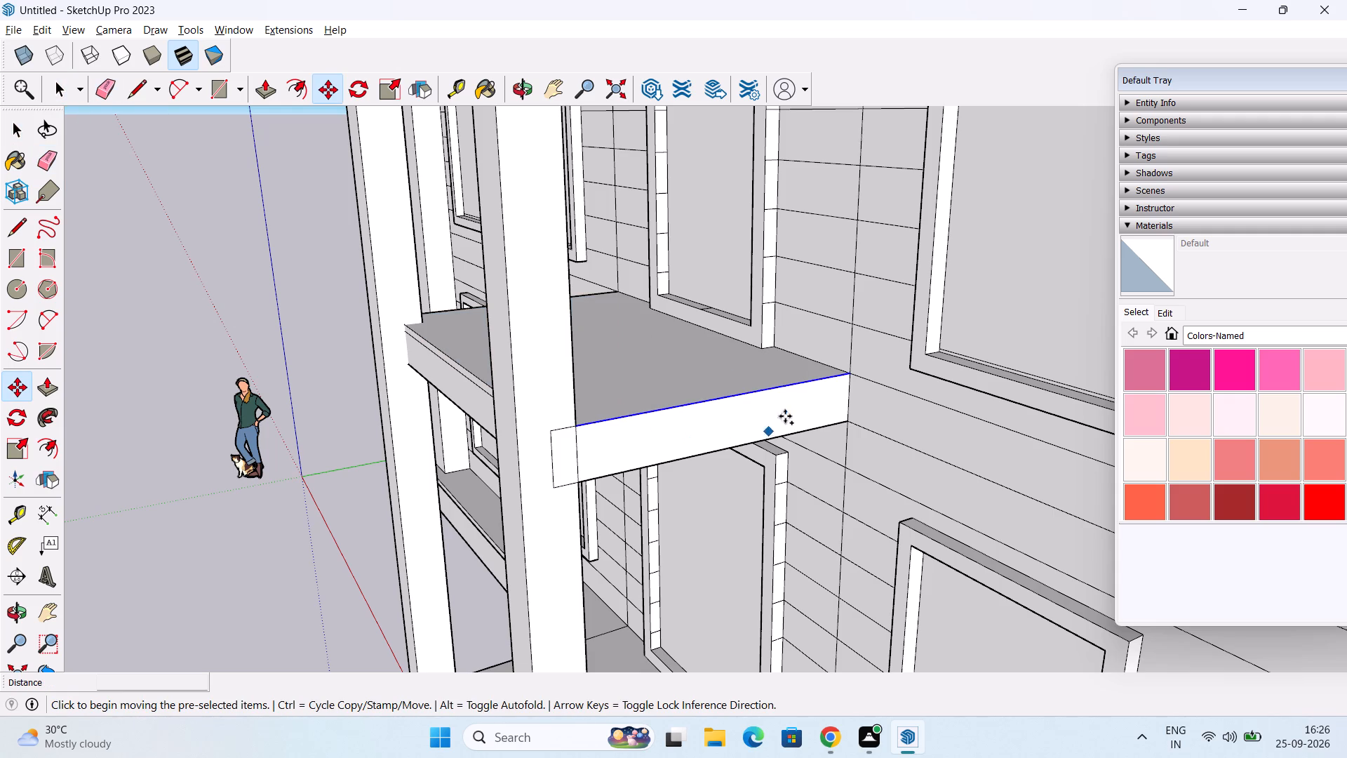
click(850, 373)
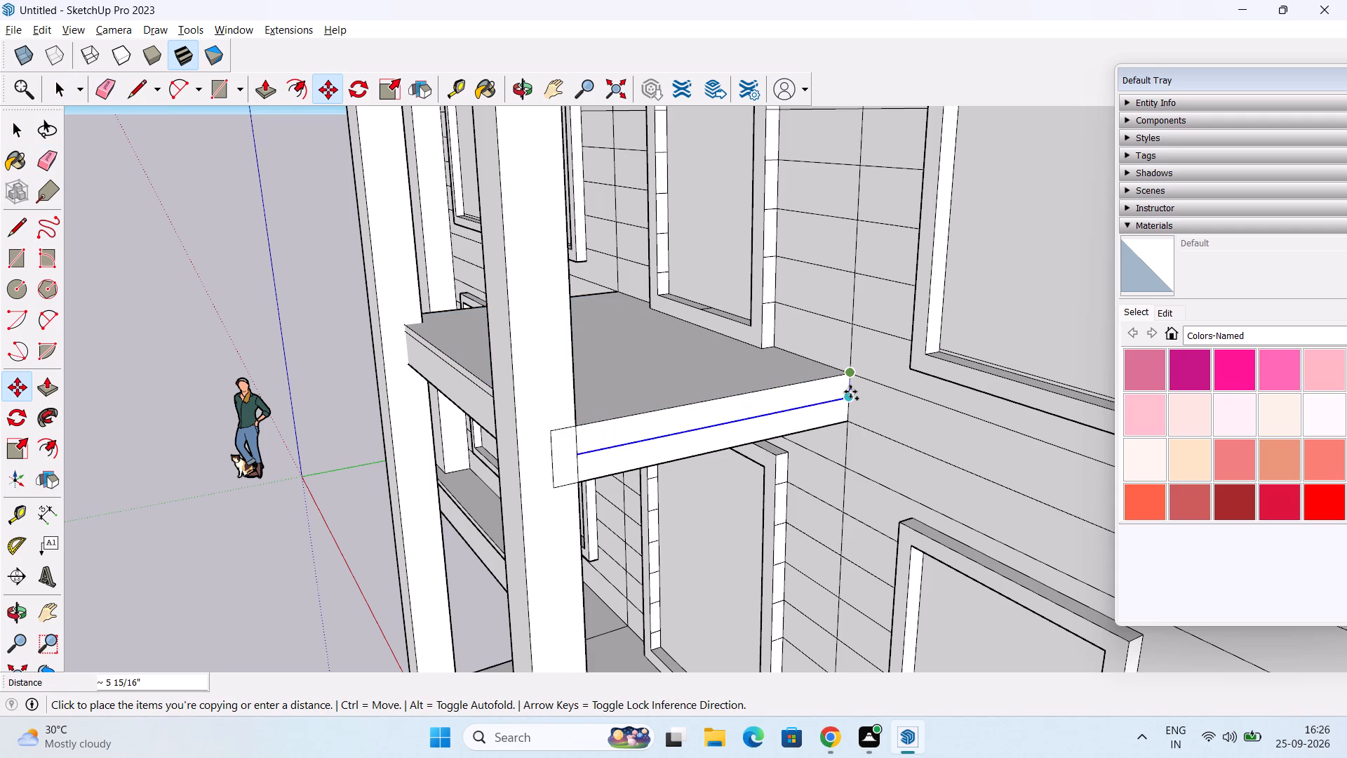
text(2")
key(Return)
key(space)
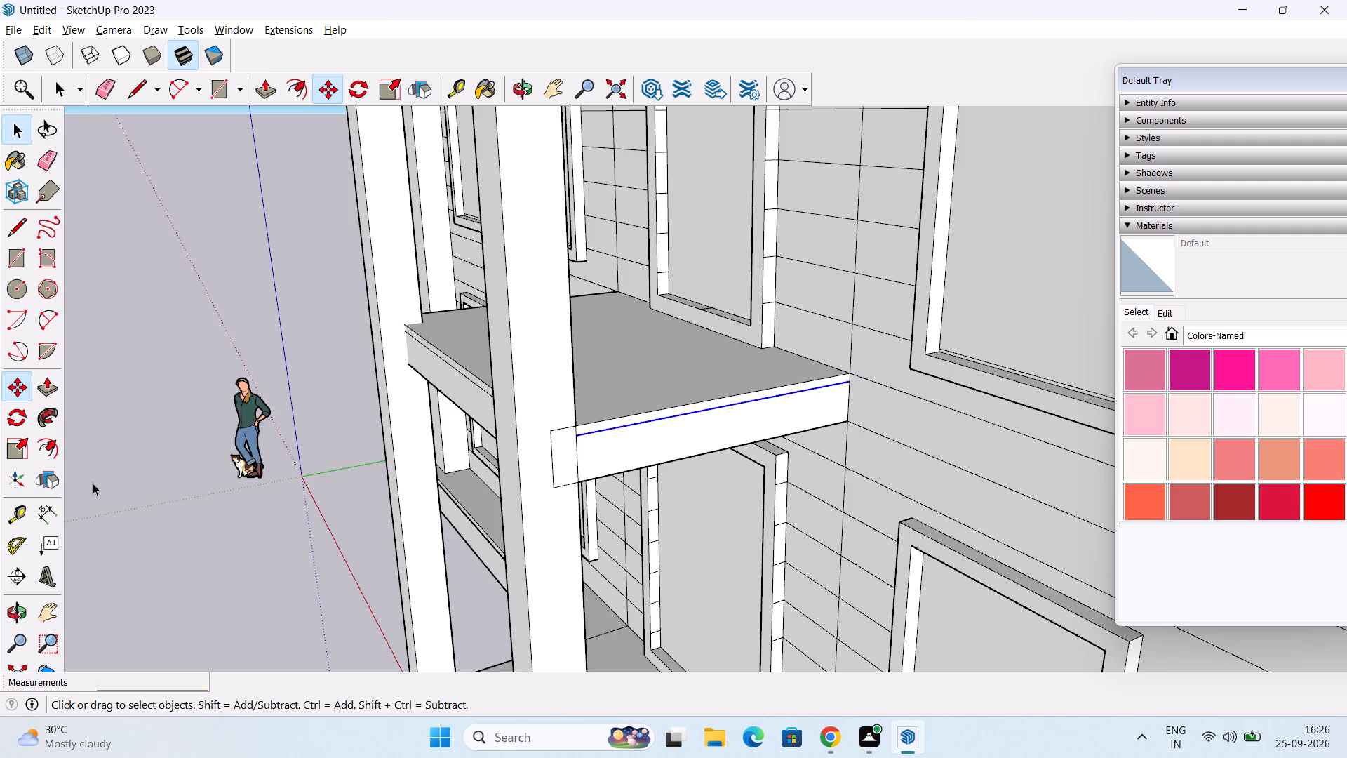
Copy the top edge on the slab's left side 2" down that side face.
middle_drag(99, 489, 885, 486)
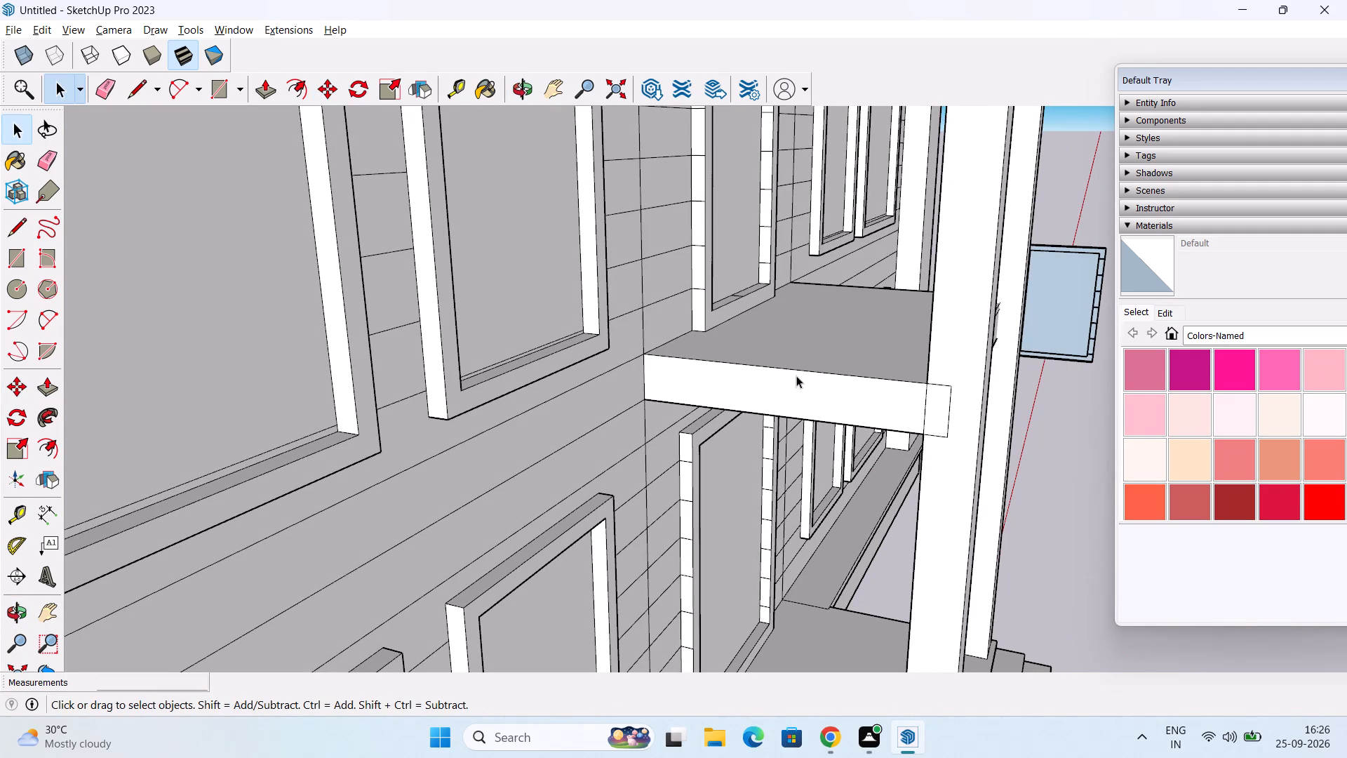
click(807, 371)
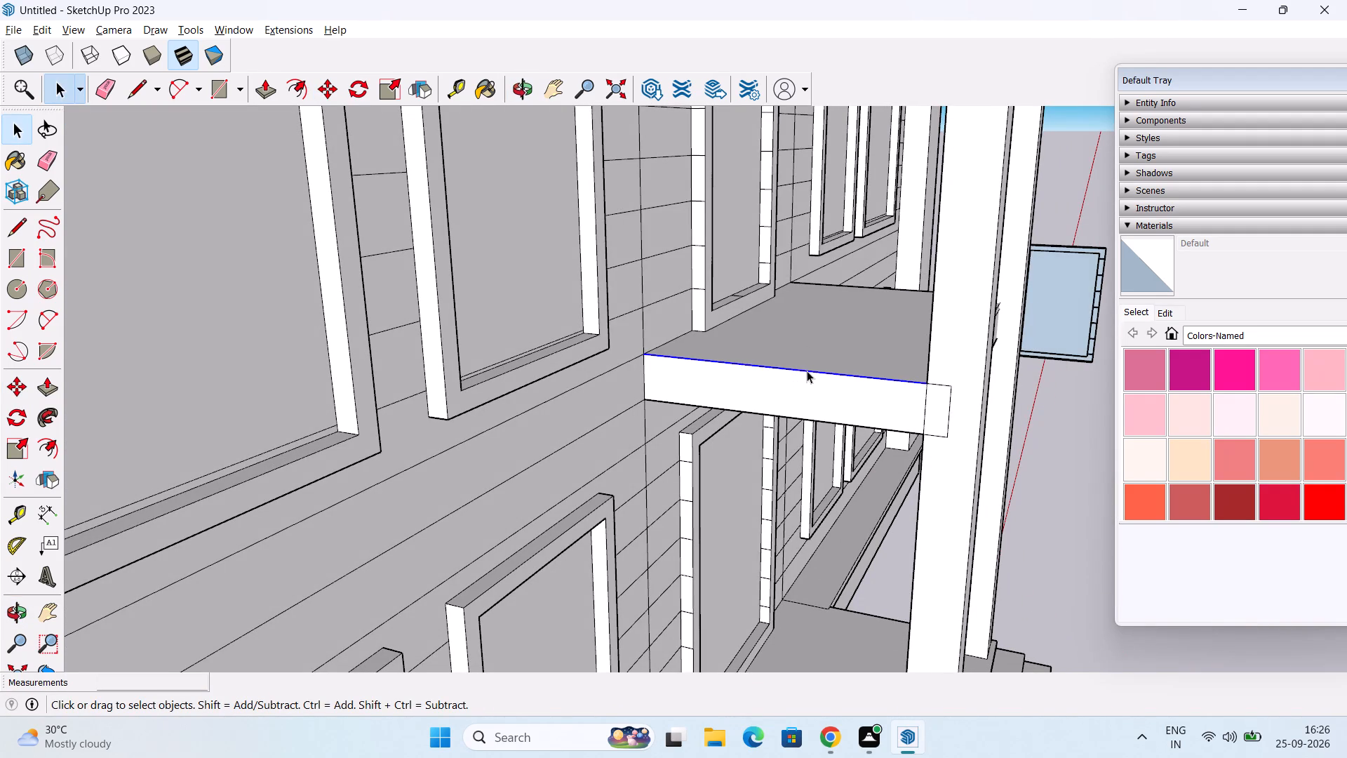
key(m)
click(641, 356)
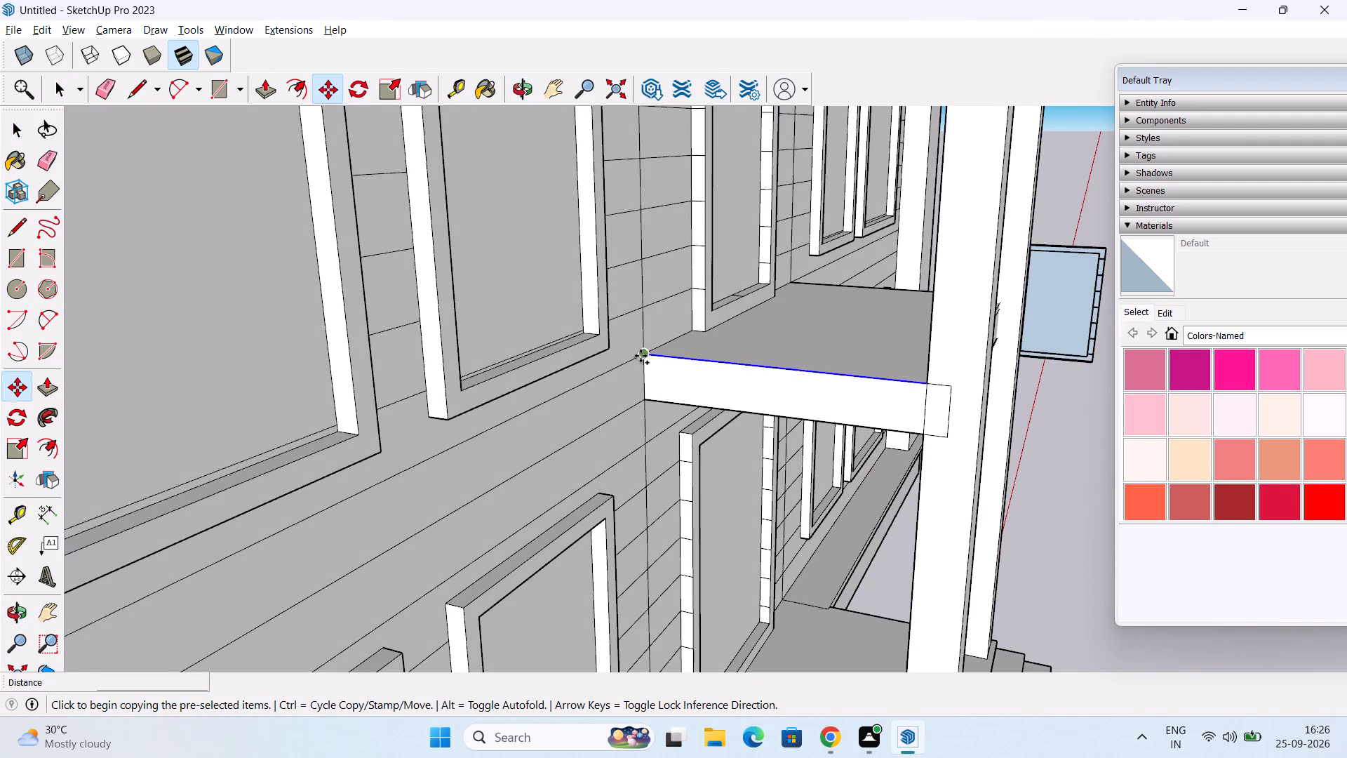
text(2")
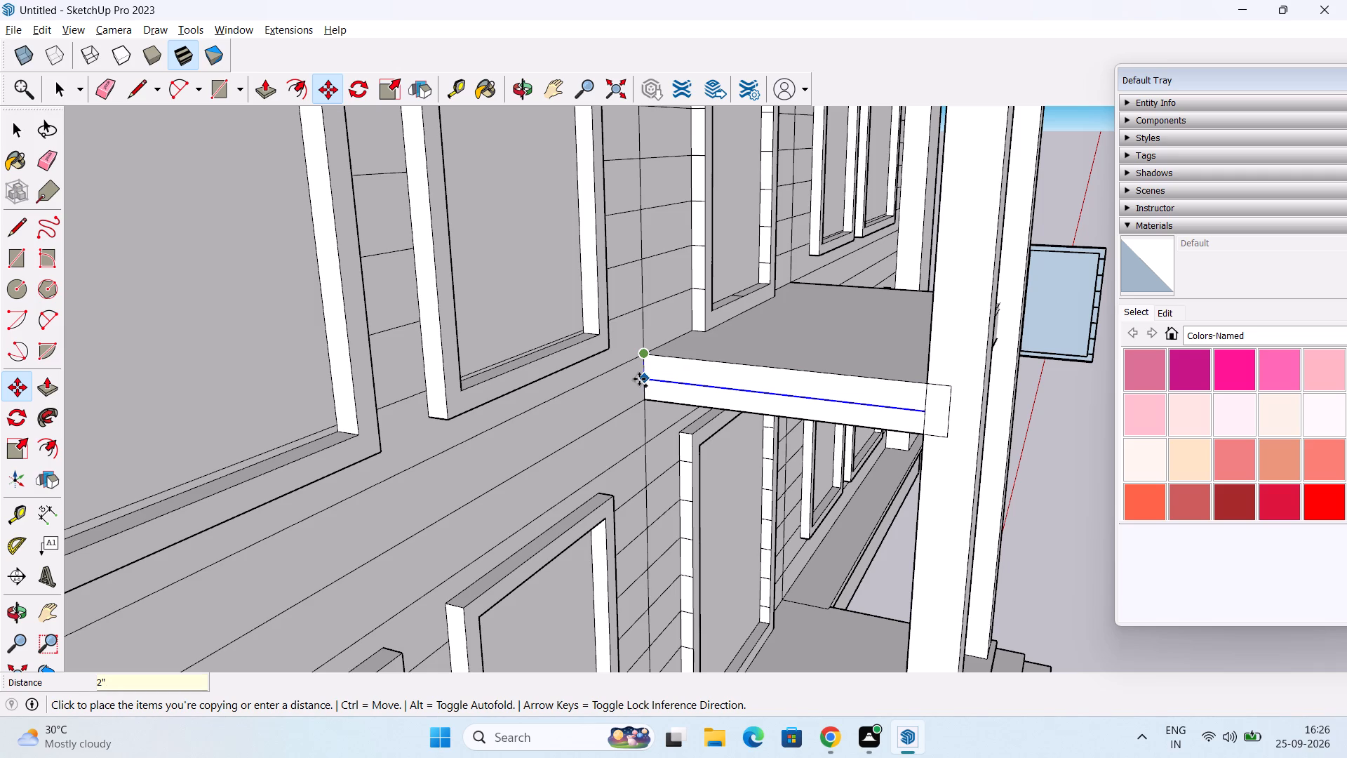
key(Return)
key(space)
Push/Pull the narrow upper strip on the slab's left side outward 2".
middle_drag(667, 335, 430, 396)
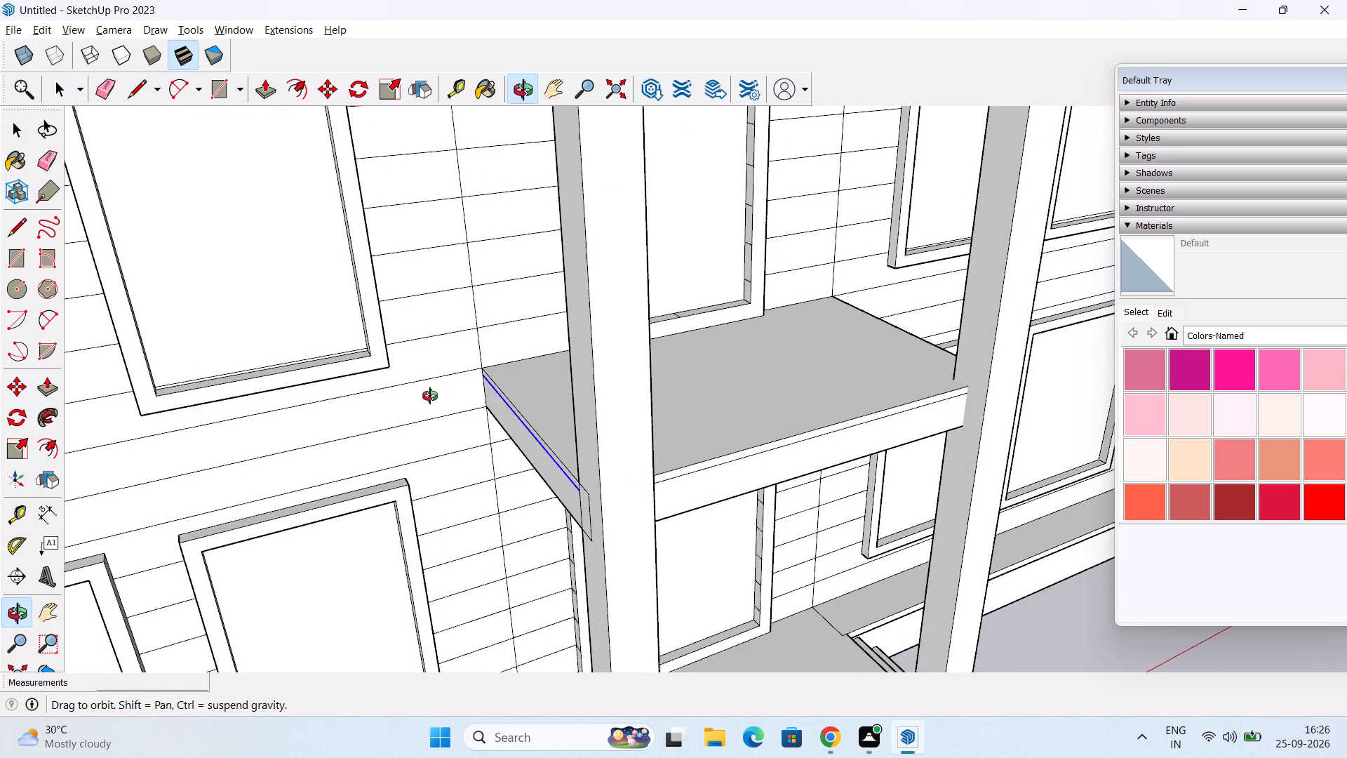
middle_drag(430, 396, 493, 379)
key(p)
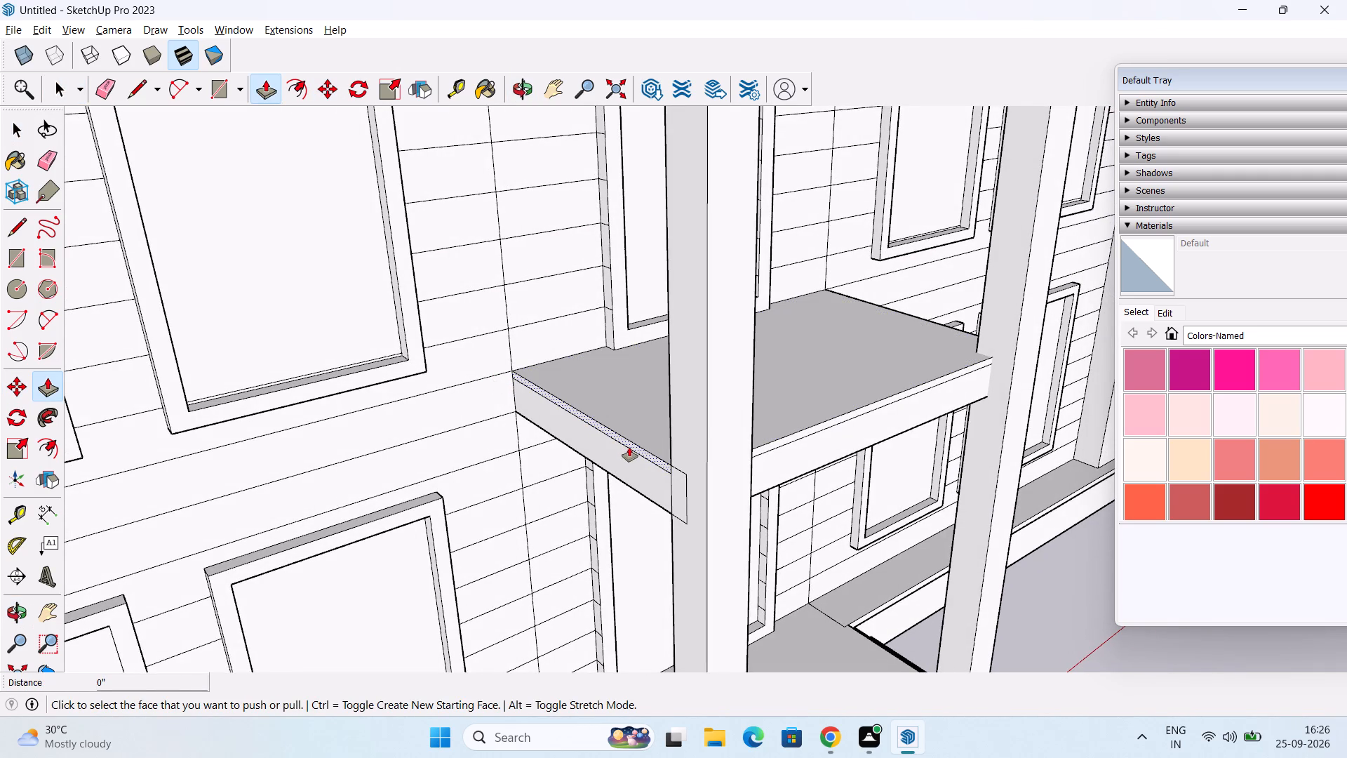
click(634, 444)
key(Escape)
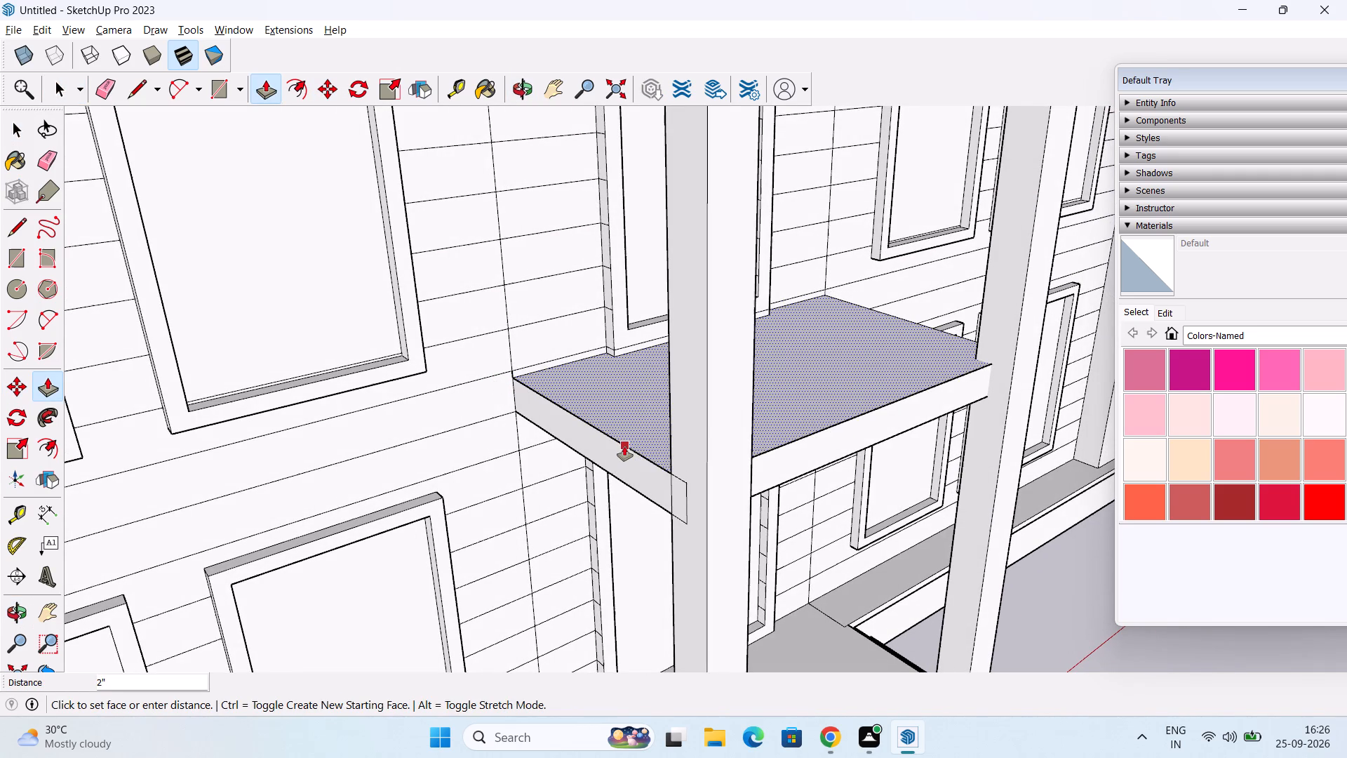
click(629, 446)
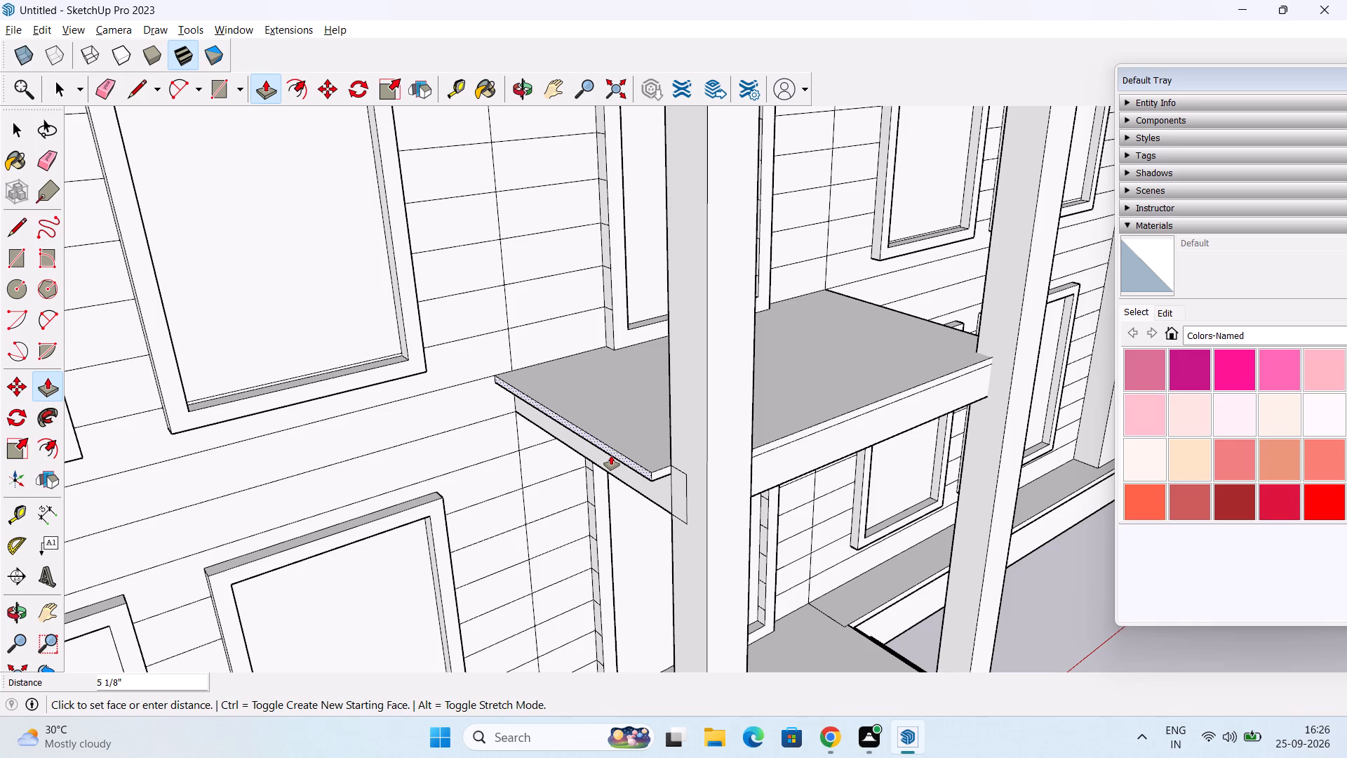
key(2)
key(shift+quotedbl)
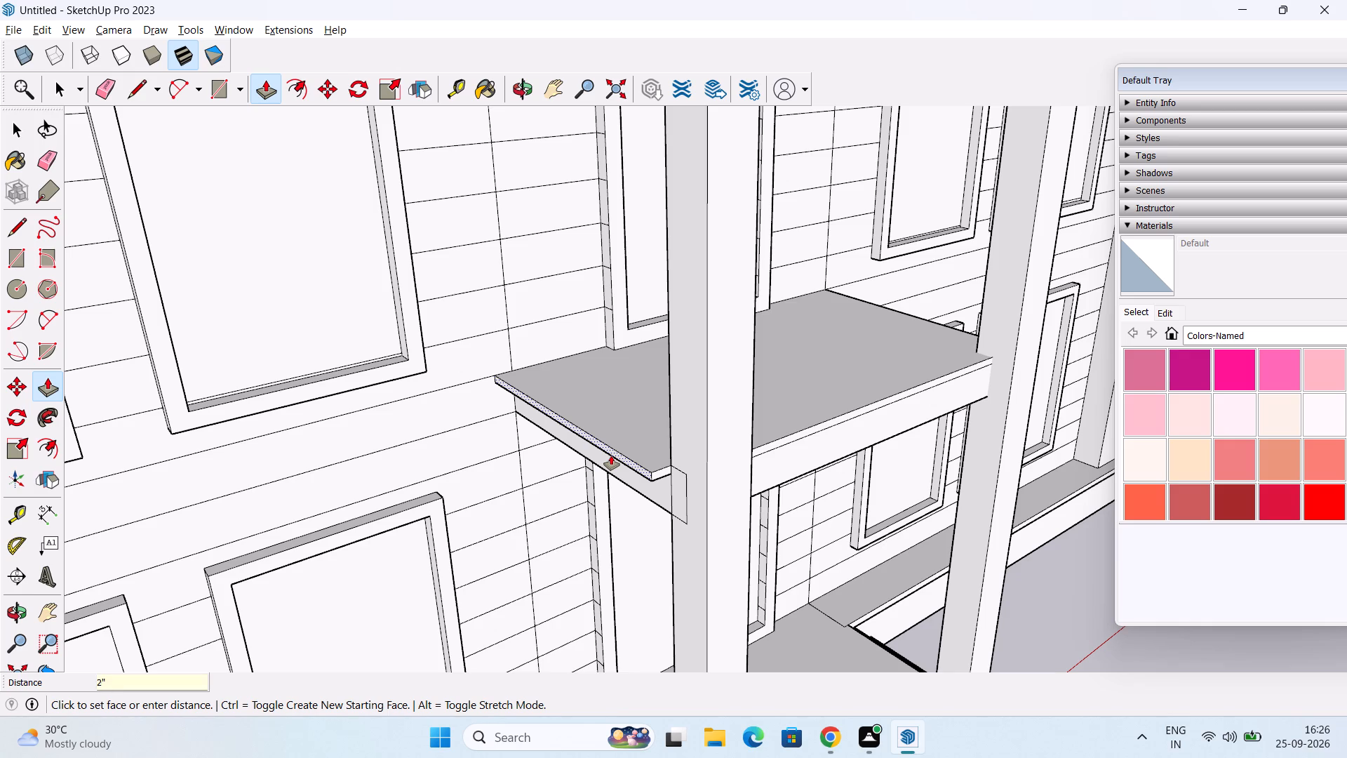
key(Return)
Repeat the 2" Push/Pull on the slab's front and right-side upper strips to continue the projecting lip.
middle_drag(740, 496, 582, 511)
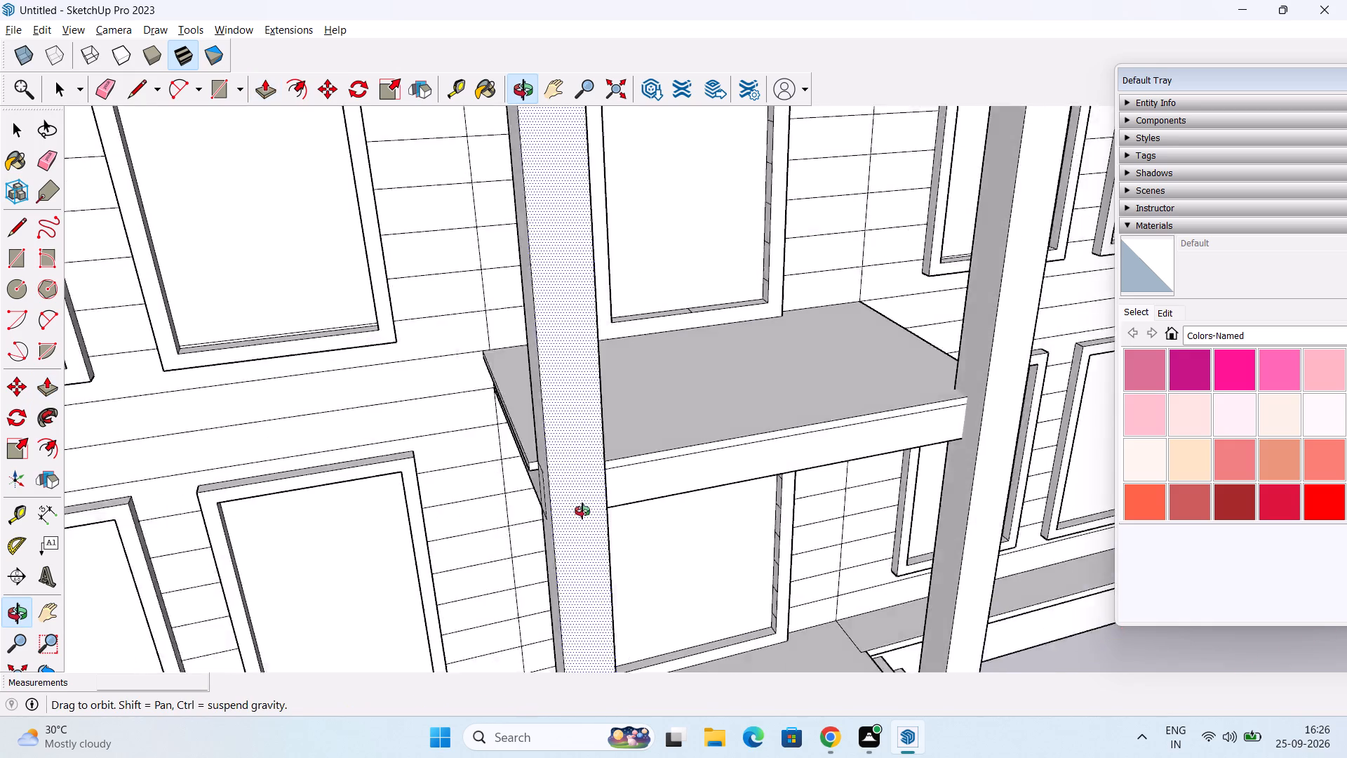
middle_drag(582, 511, 566, 517)
double_click(652, 457)
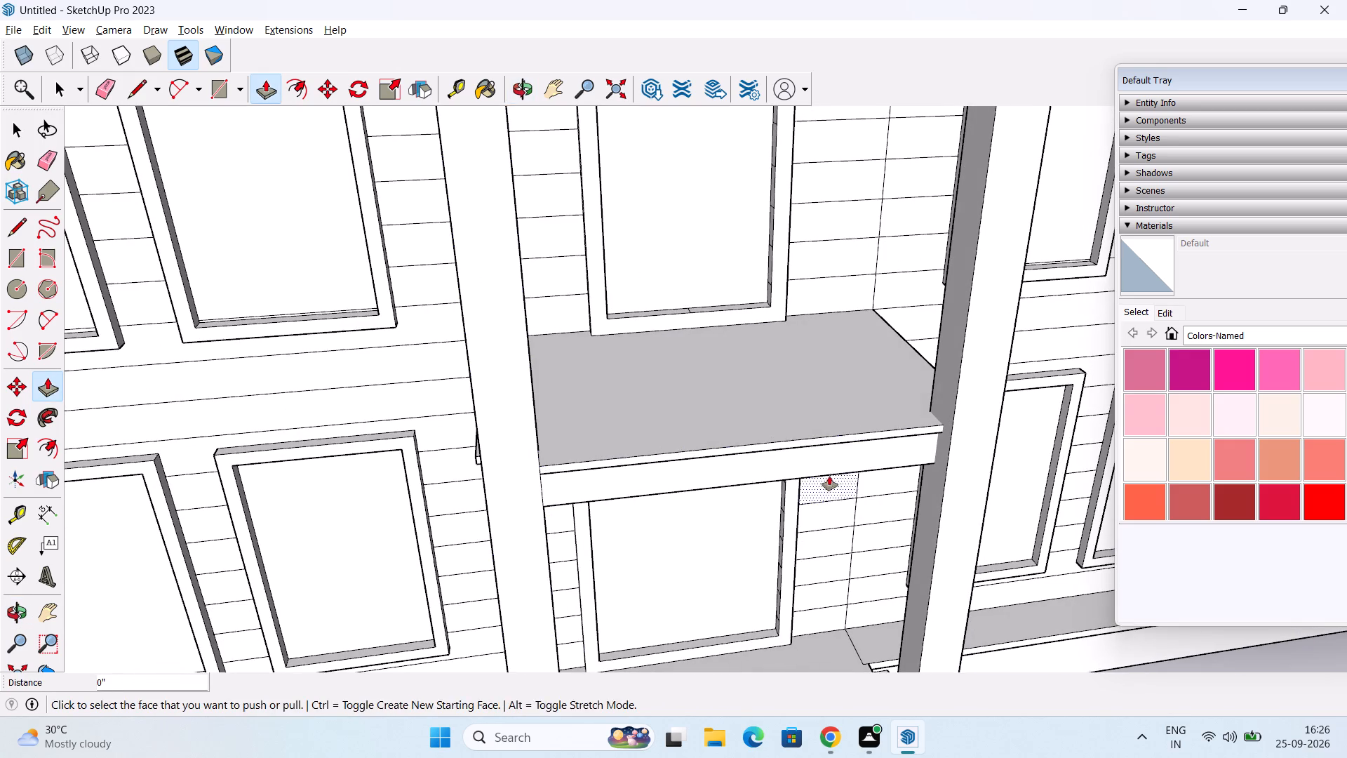
middle_drag(829, 475, 481, 300)
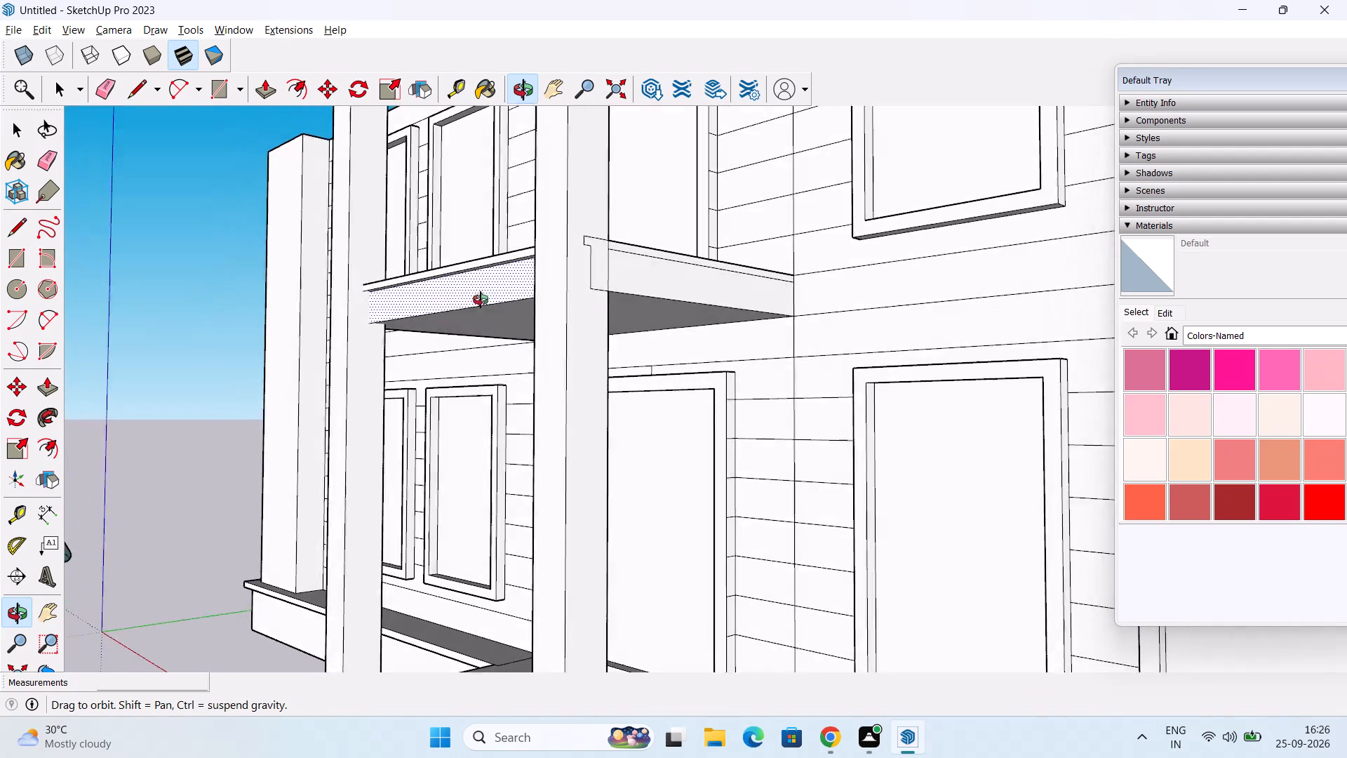
middle_drag(481, 300, 448, 296)
double_click(617, 251)
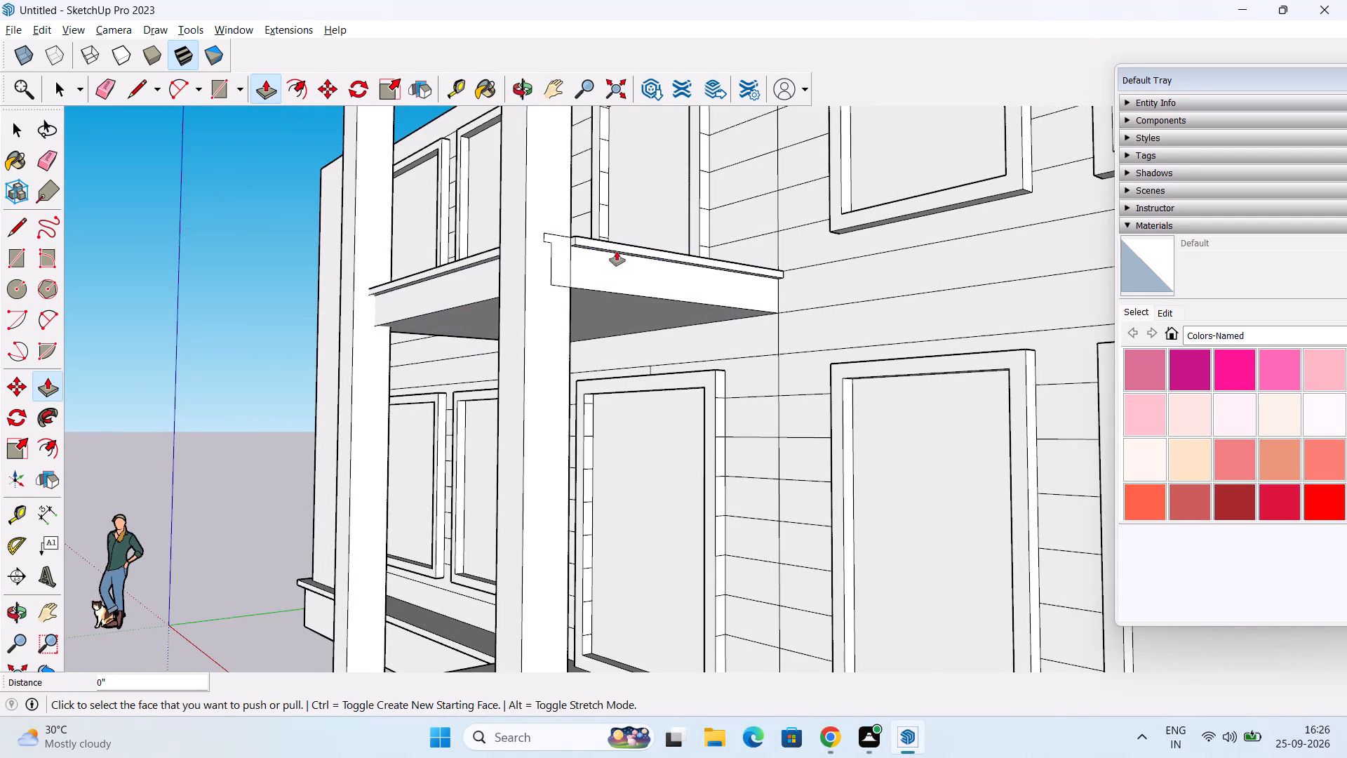
Inspect the projecting lip around the entrance slab and its junctions with the pillars from both sides.
middle_drag(591, 284, 1181, 363)
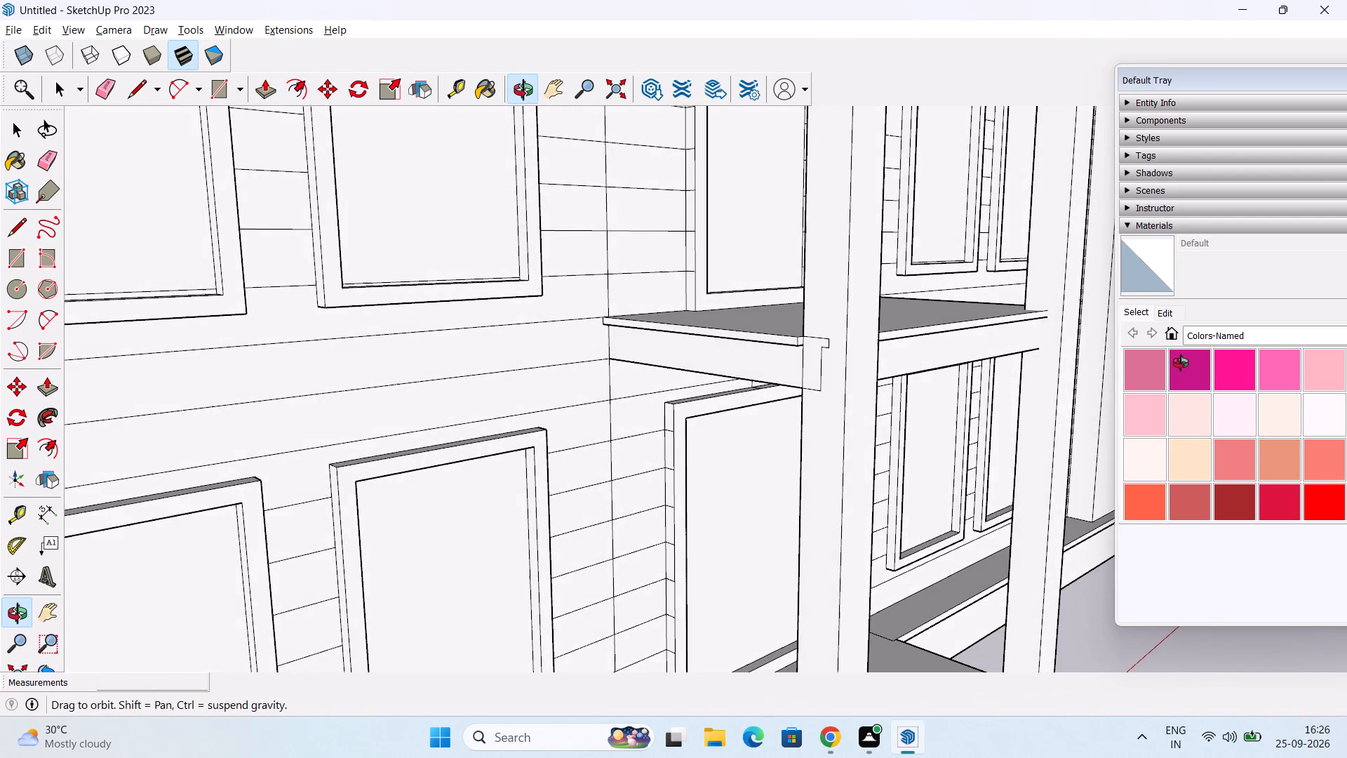
middle_drag(1181, 363, 711, 383)
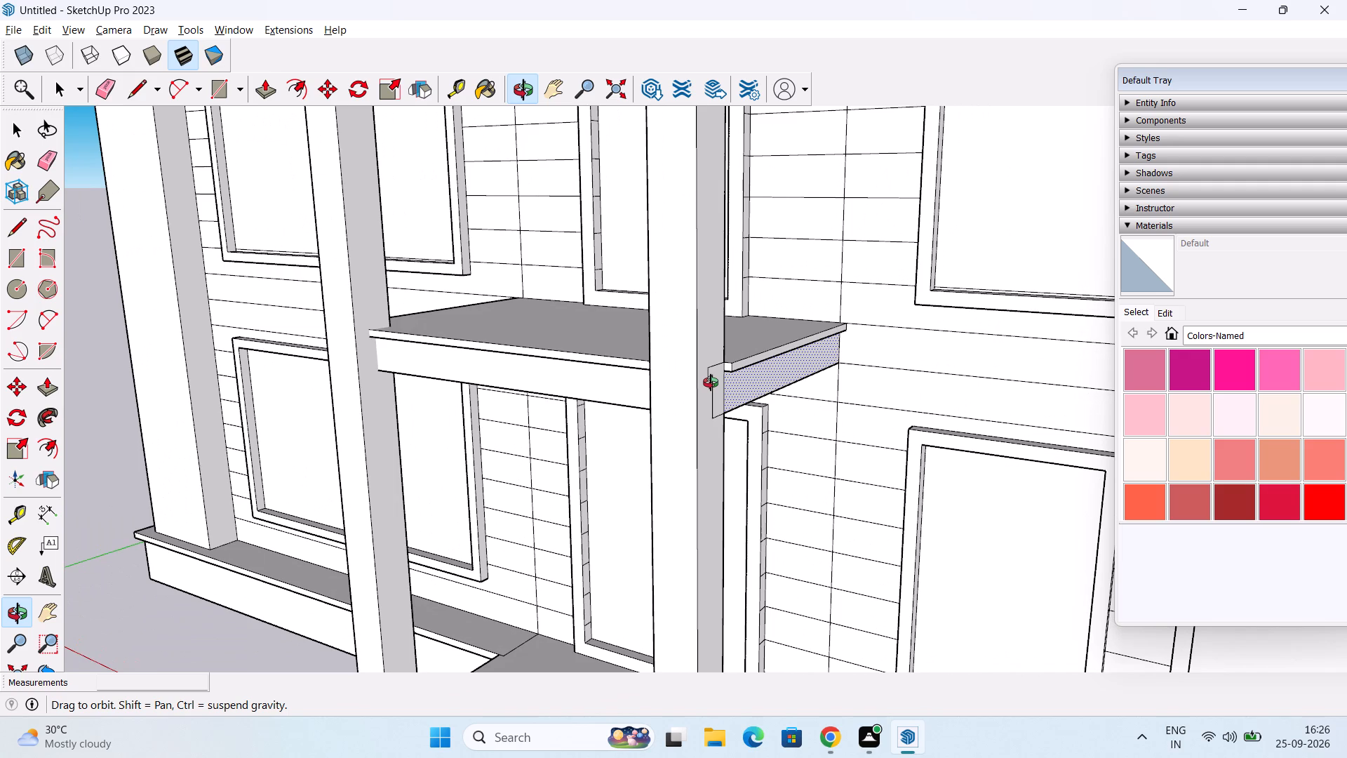
middle_drag(711, 383, 711, 387)
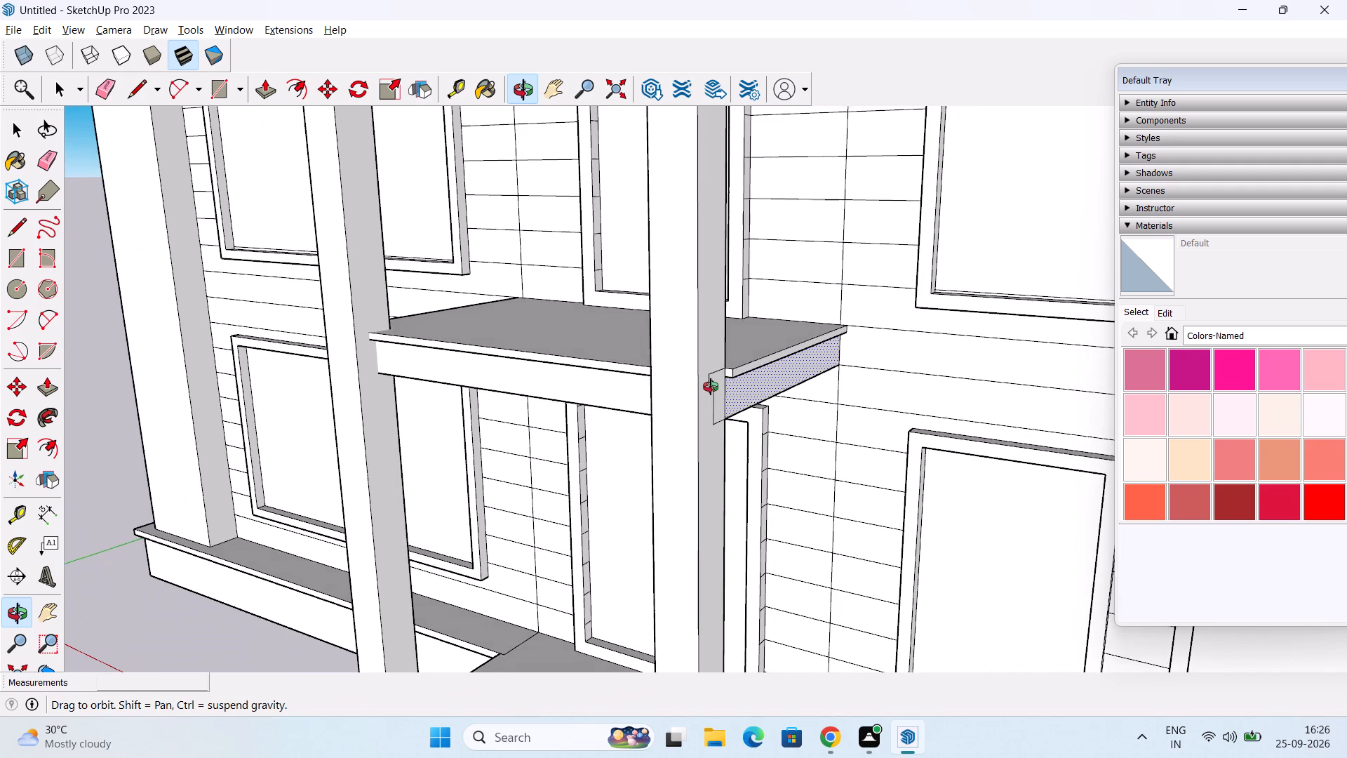
middle_drag(711, 387, 711, 392)
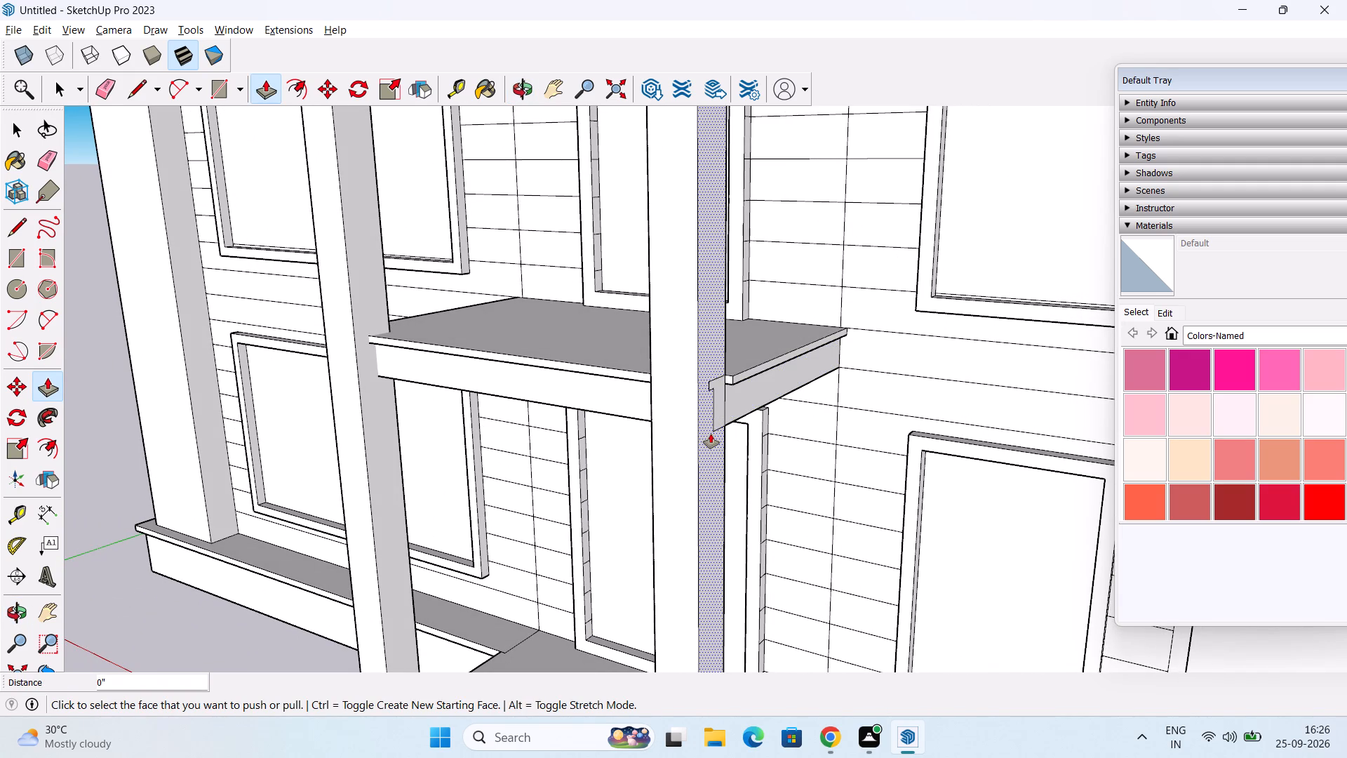
key(space)
middle_drag(718, 436, 677, 364)
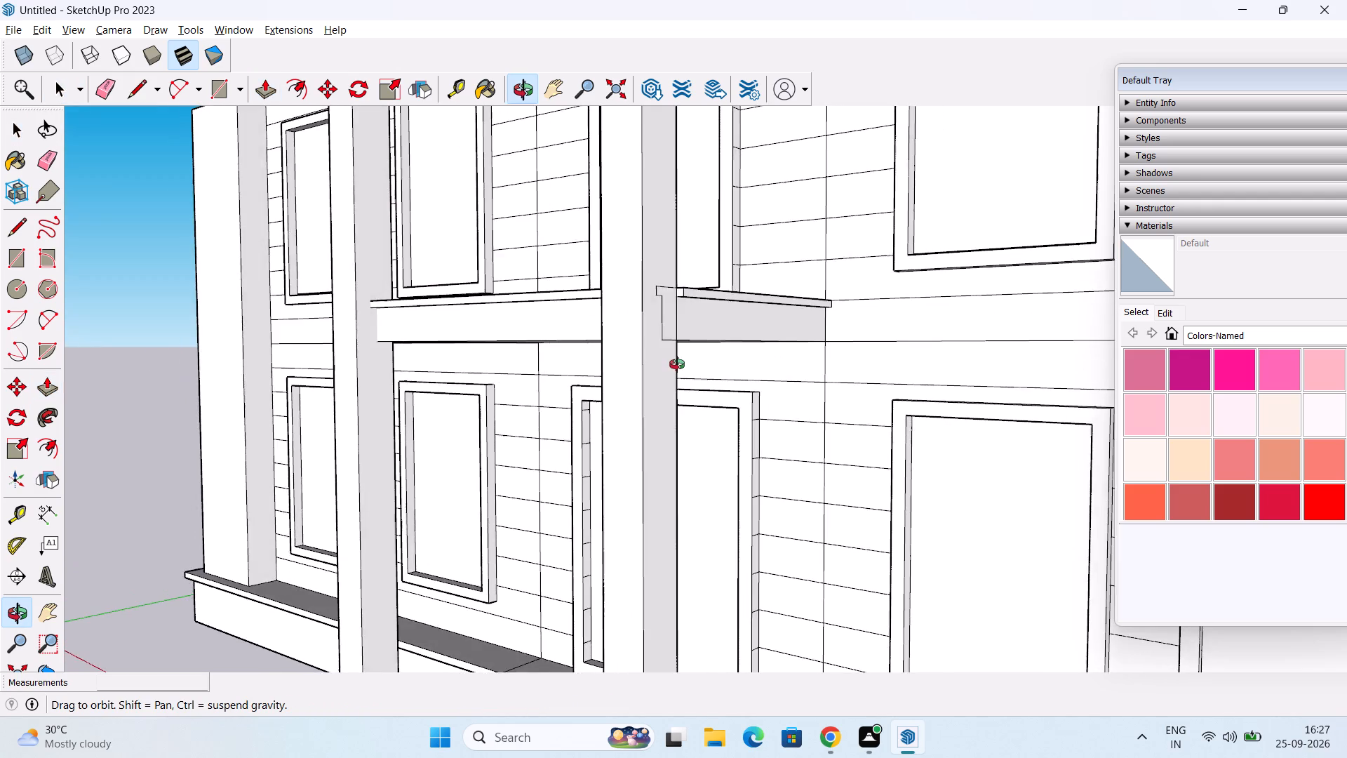
middle_drag(677, 364, 600, 432)
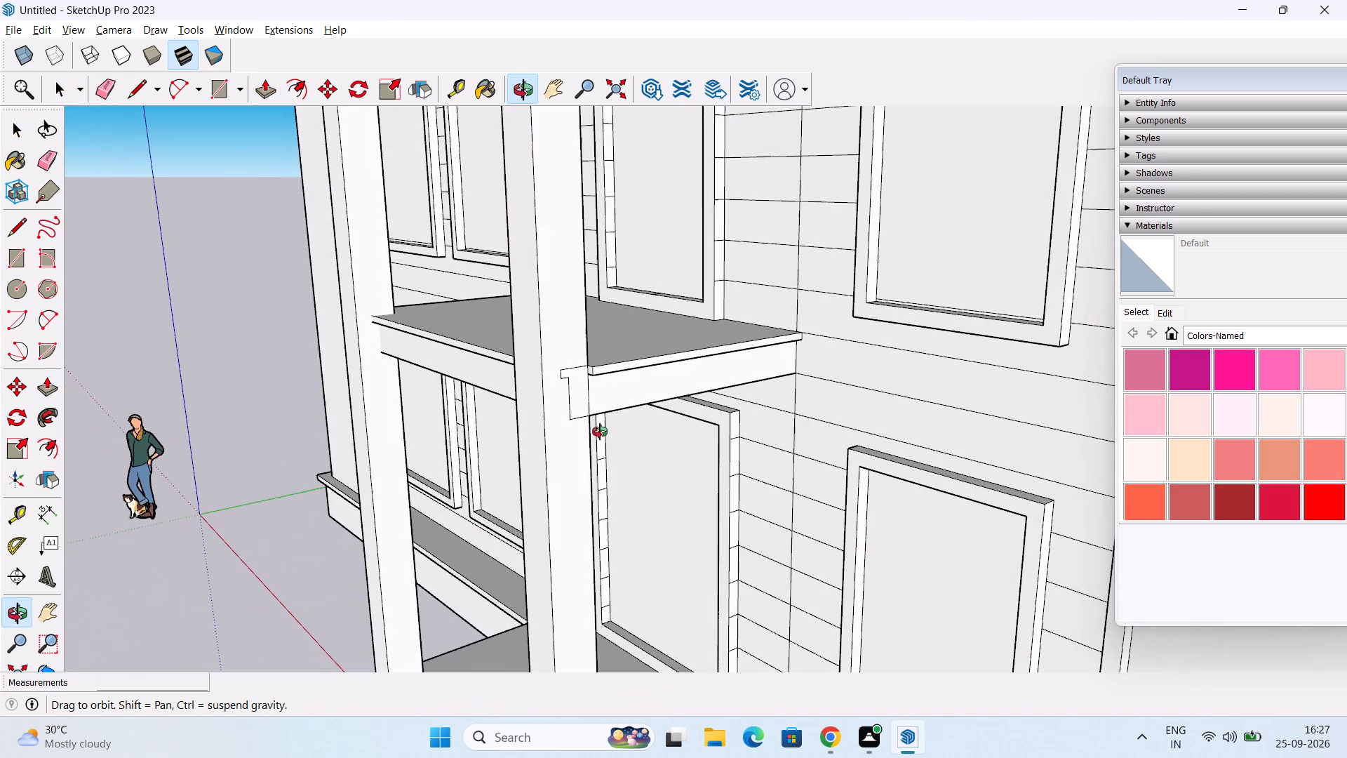
middle_drag(600, 432, 597, 464)
Push/Pull the entrance slab's side faces below the lip inward, about 7 1/4" on the right and 6 1/2" on the left.
key(p)
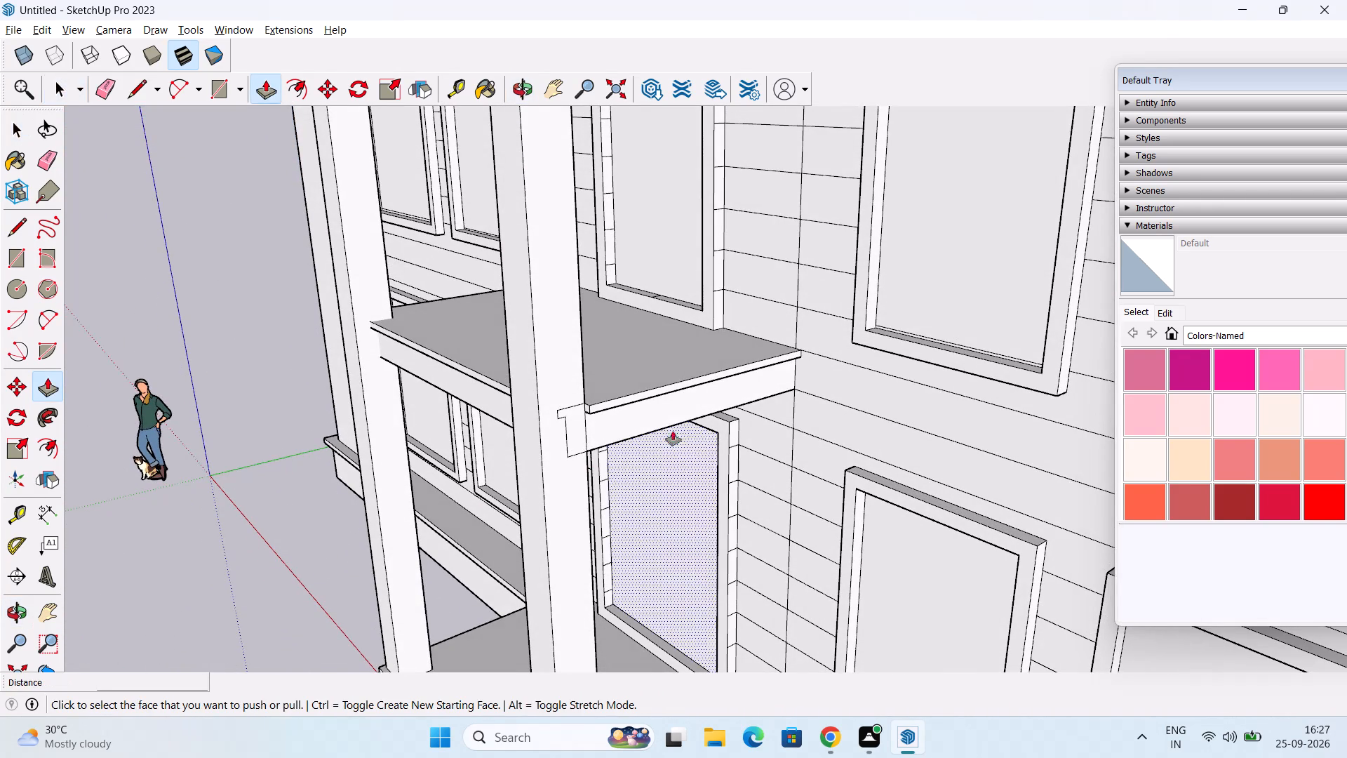
click(655, 411)
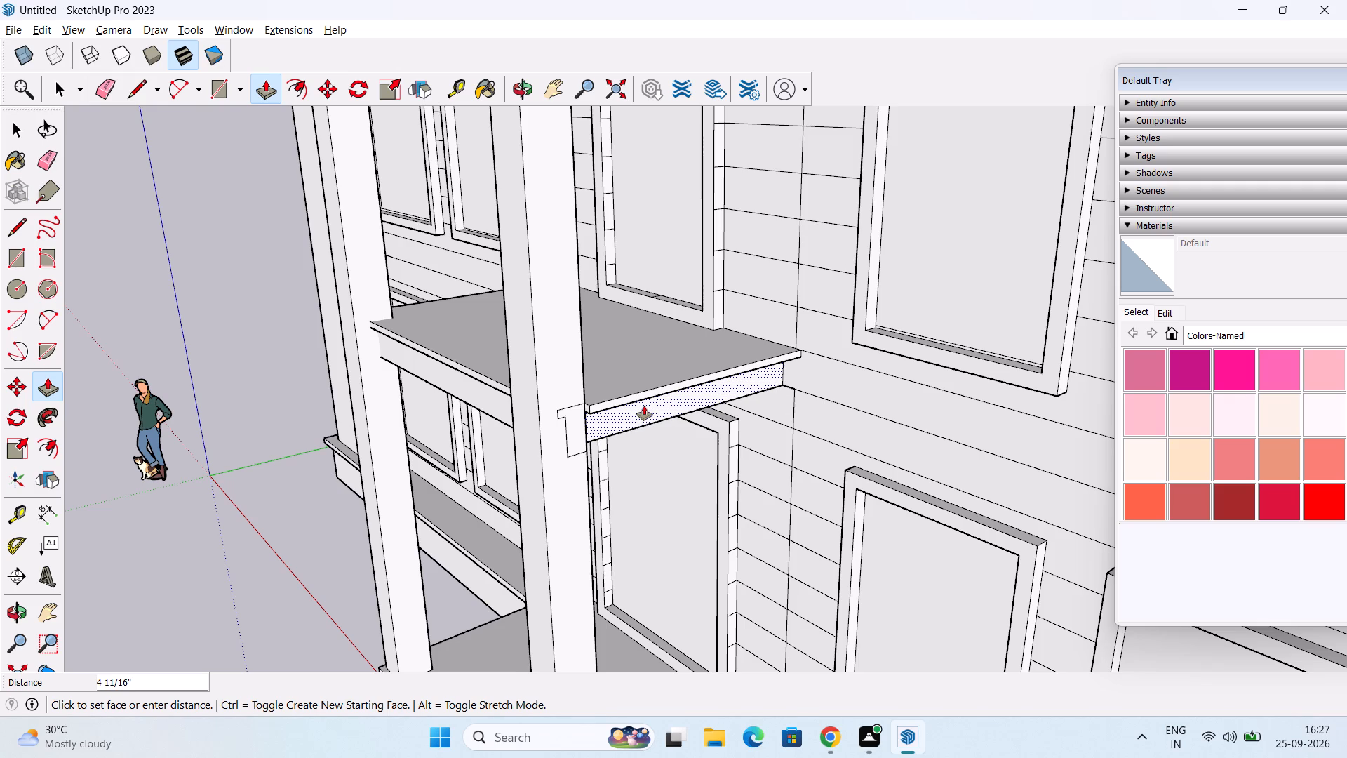
click(638, 401)
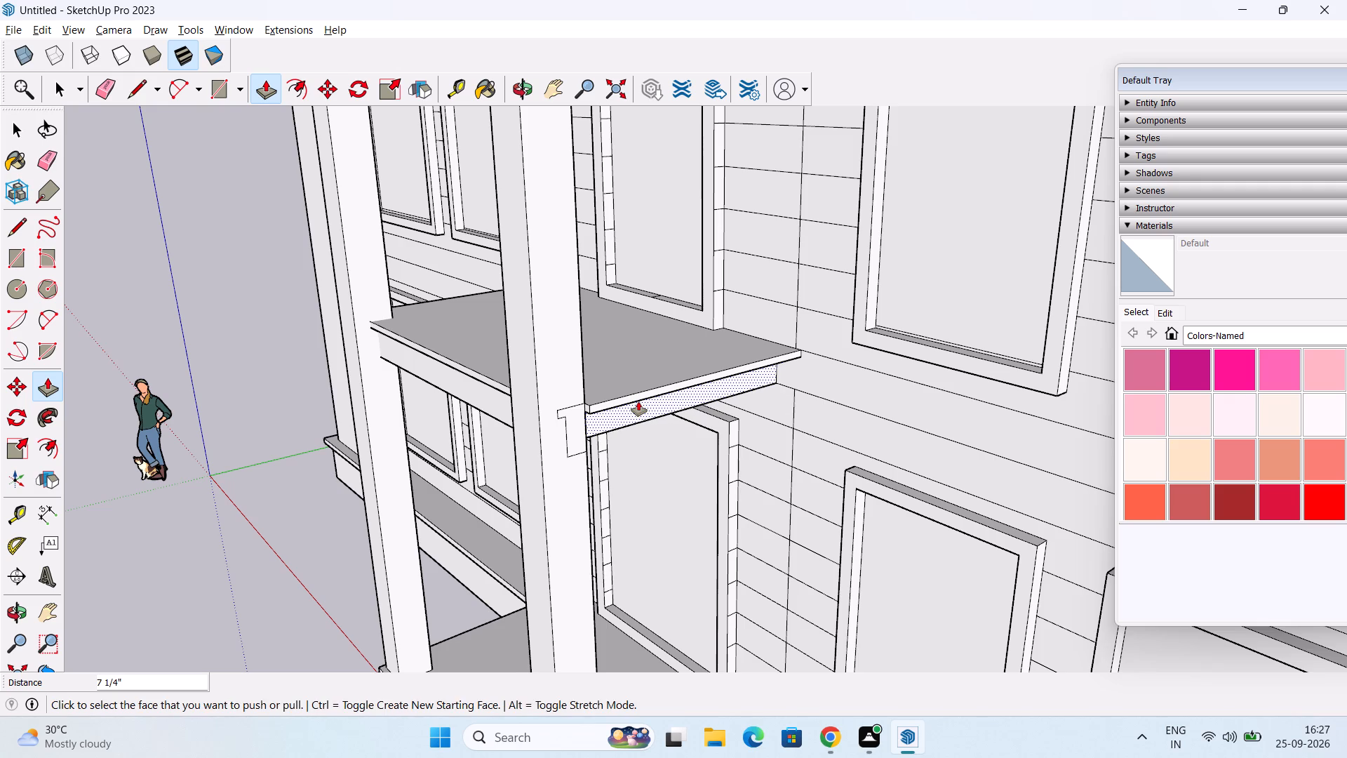
middle_drag(588, 435, 1237, 297)
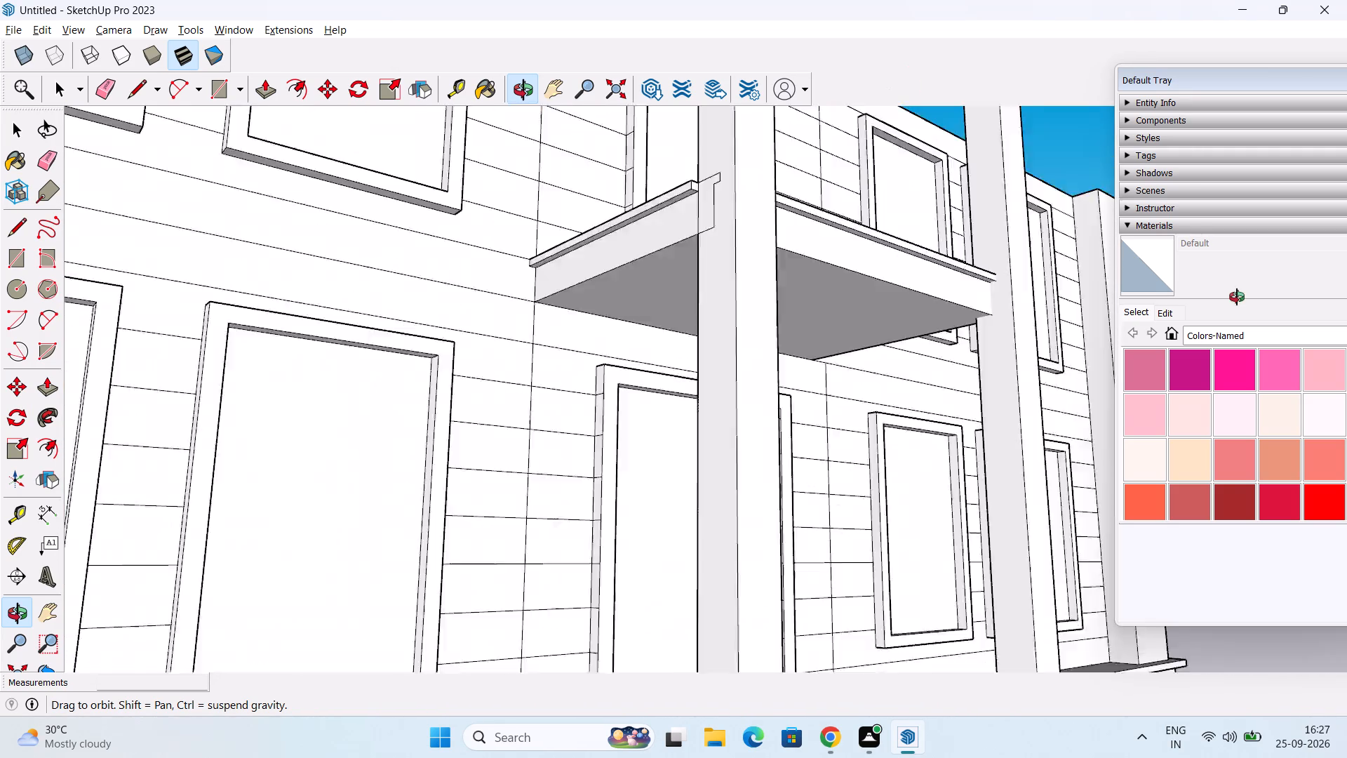
middle_drag(1237, 297, 1248, 302)
click(779, 274)
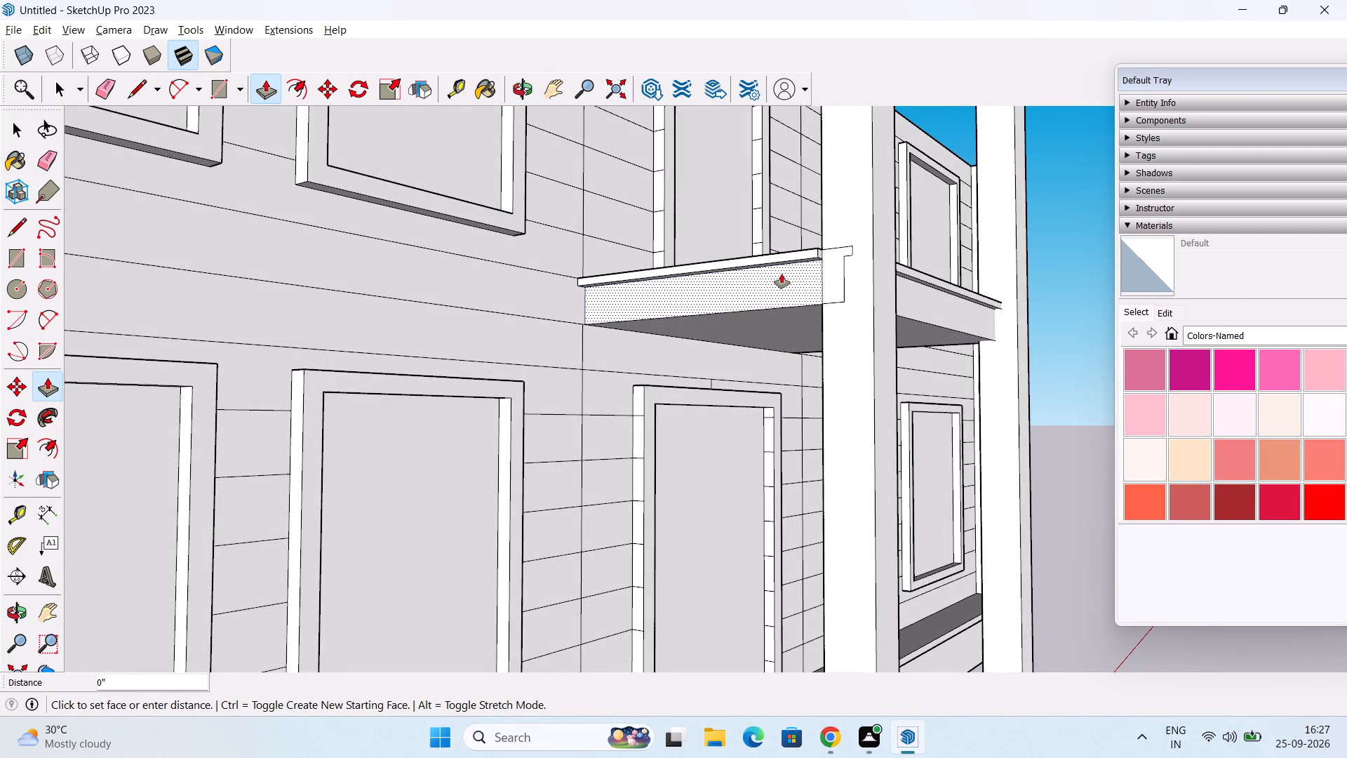
click(794, 275)
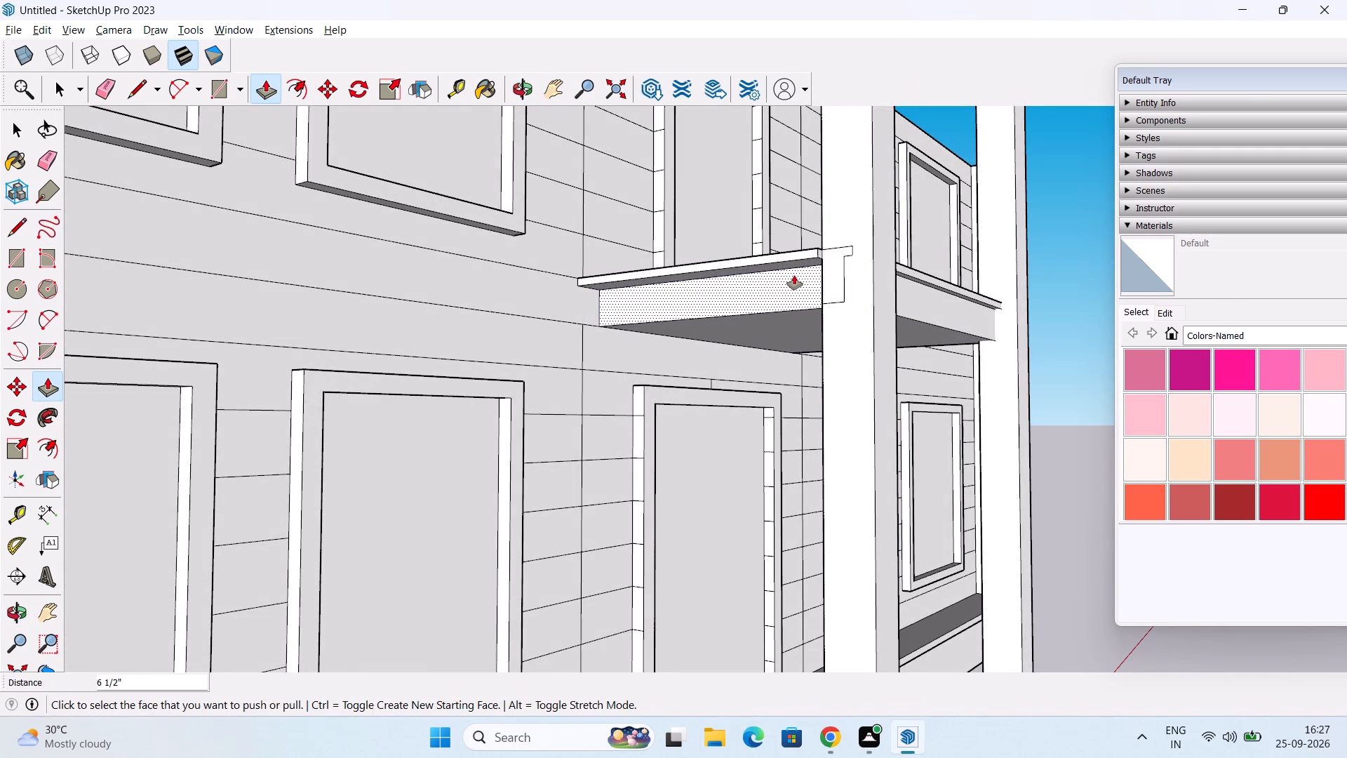
Push/Pull the slab's right-side lip inward about 9 1/4", flush with the recessed face below, and pull it back outward 3".
middle_drag(807, 297, 627, 152)
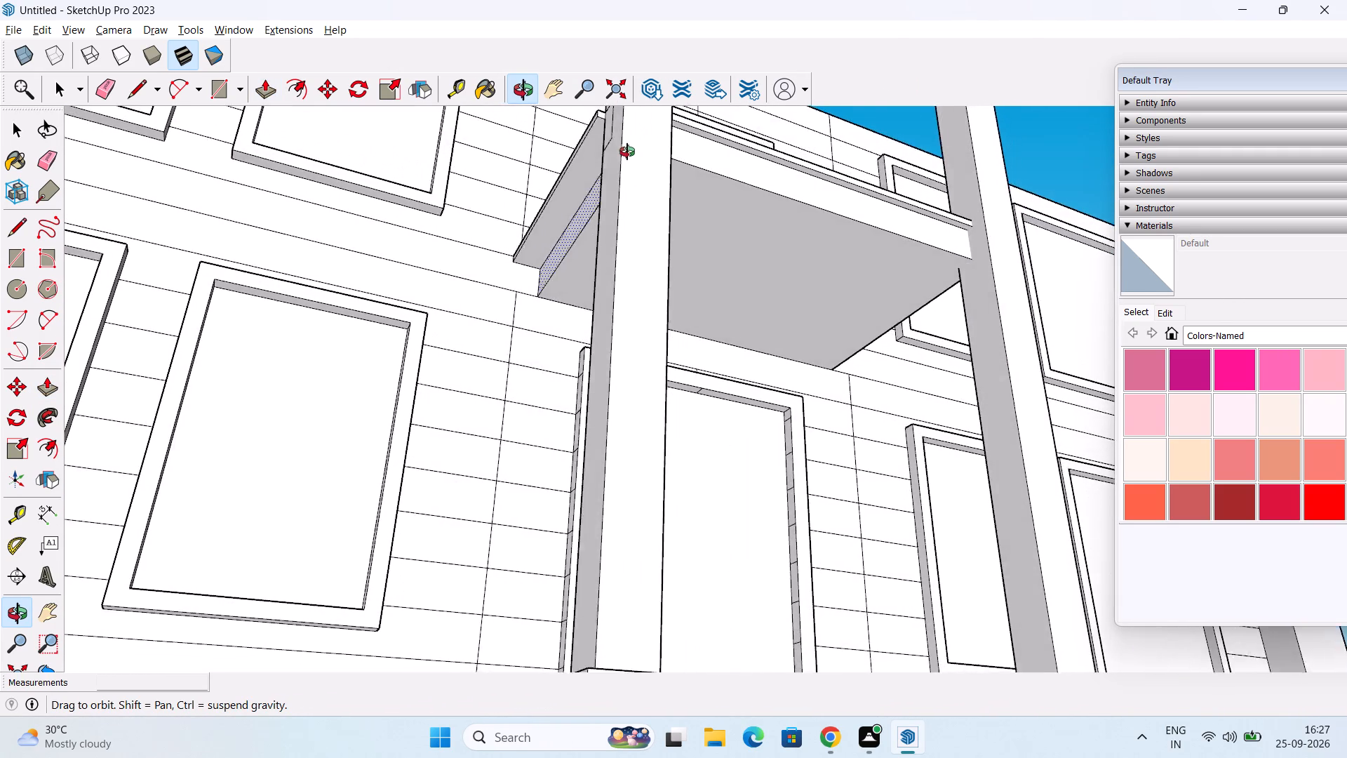
middle_drag(627, 152, 447, 114)
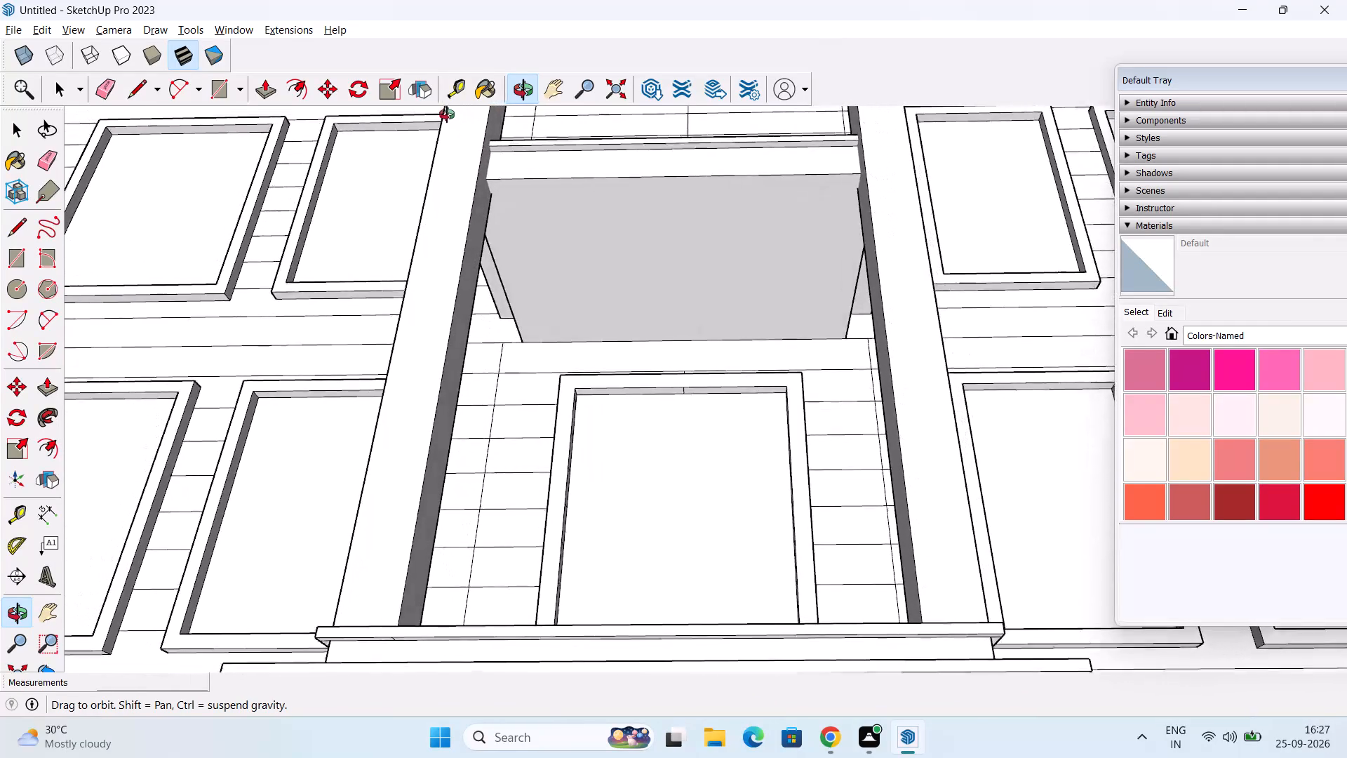
middle_drag(447, 114, 273, 349)
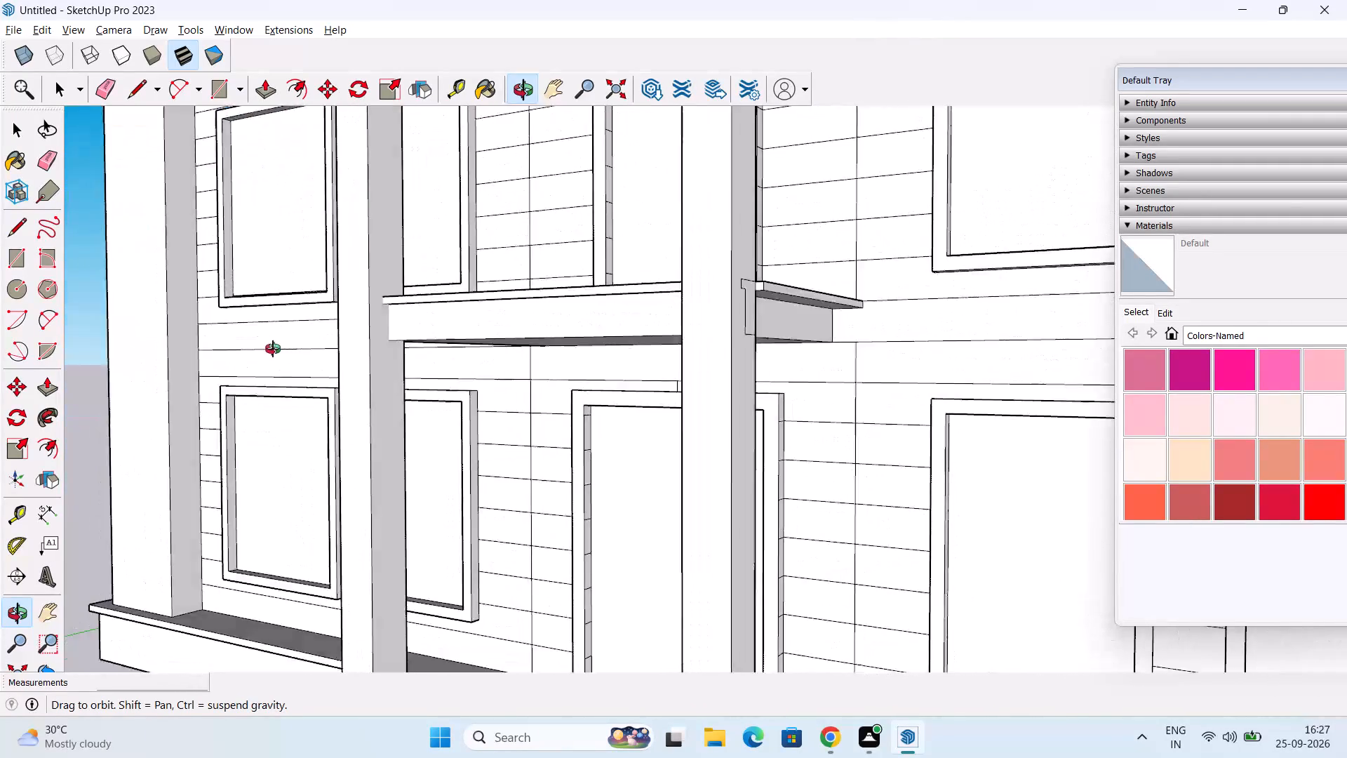
middle_drag(273, 349, 264, 400)
scroll(780, 380, up, 4)
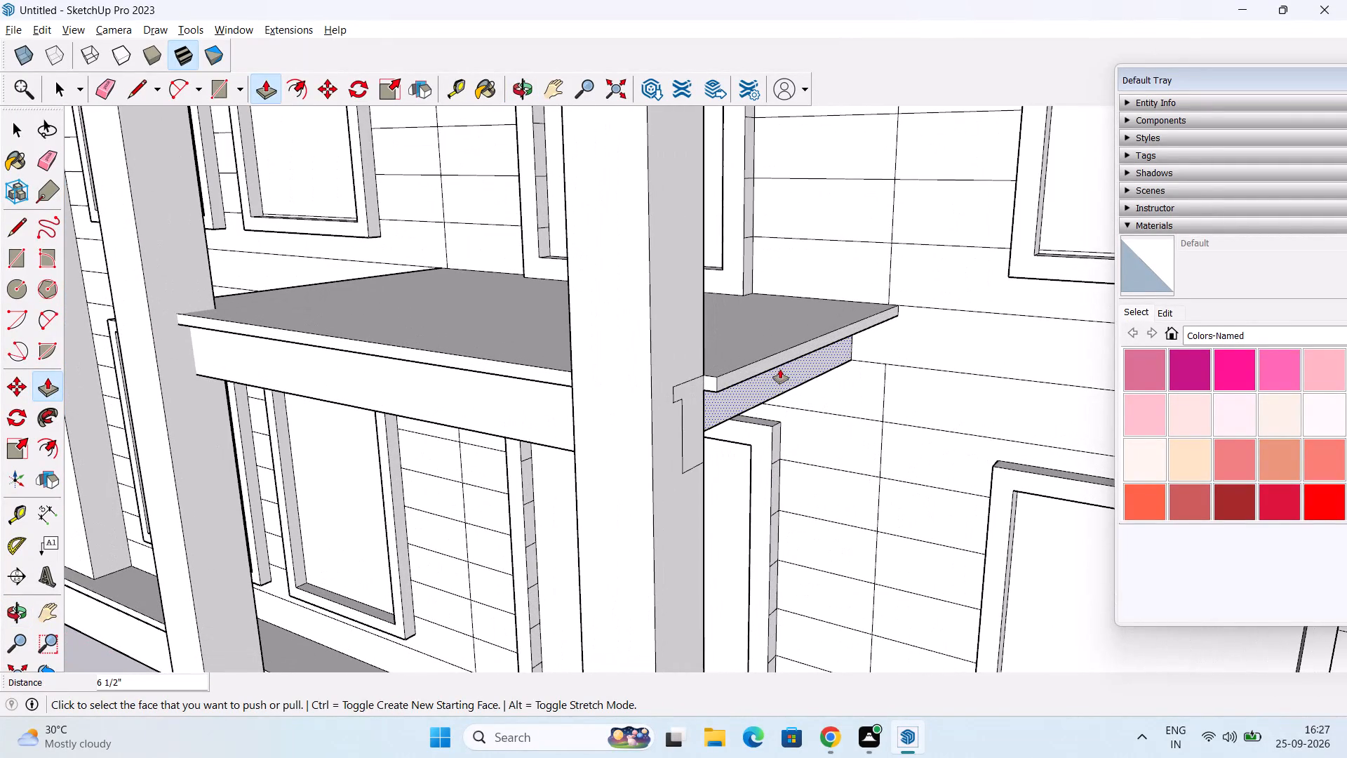
click(754, 362)
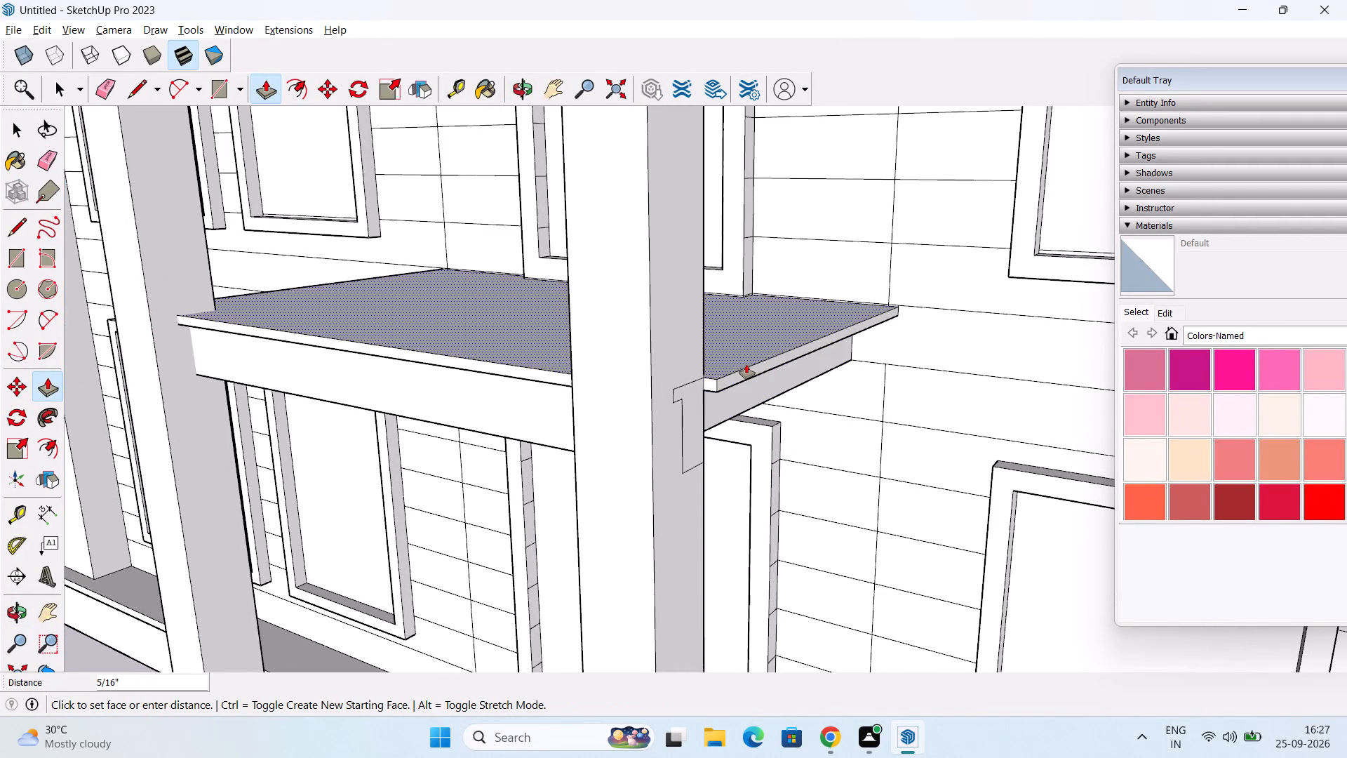
key(Escape)
click(758, 364)
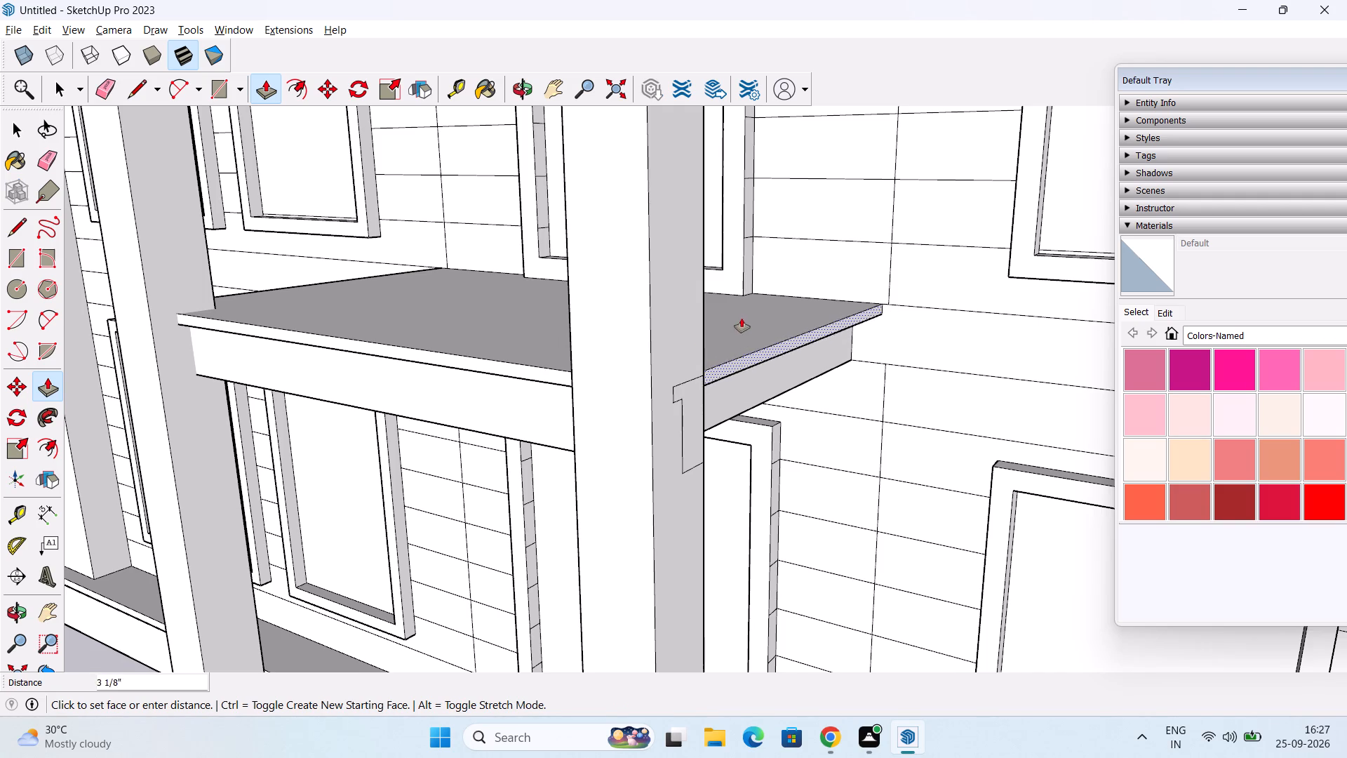
middle_drag(735, 309, 733, 305)
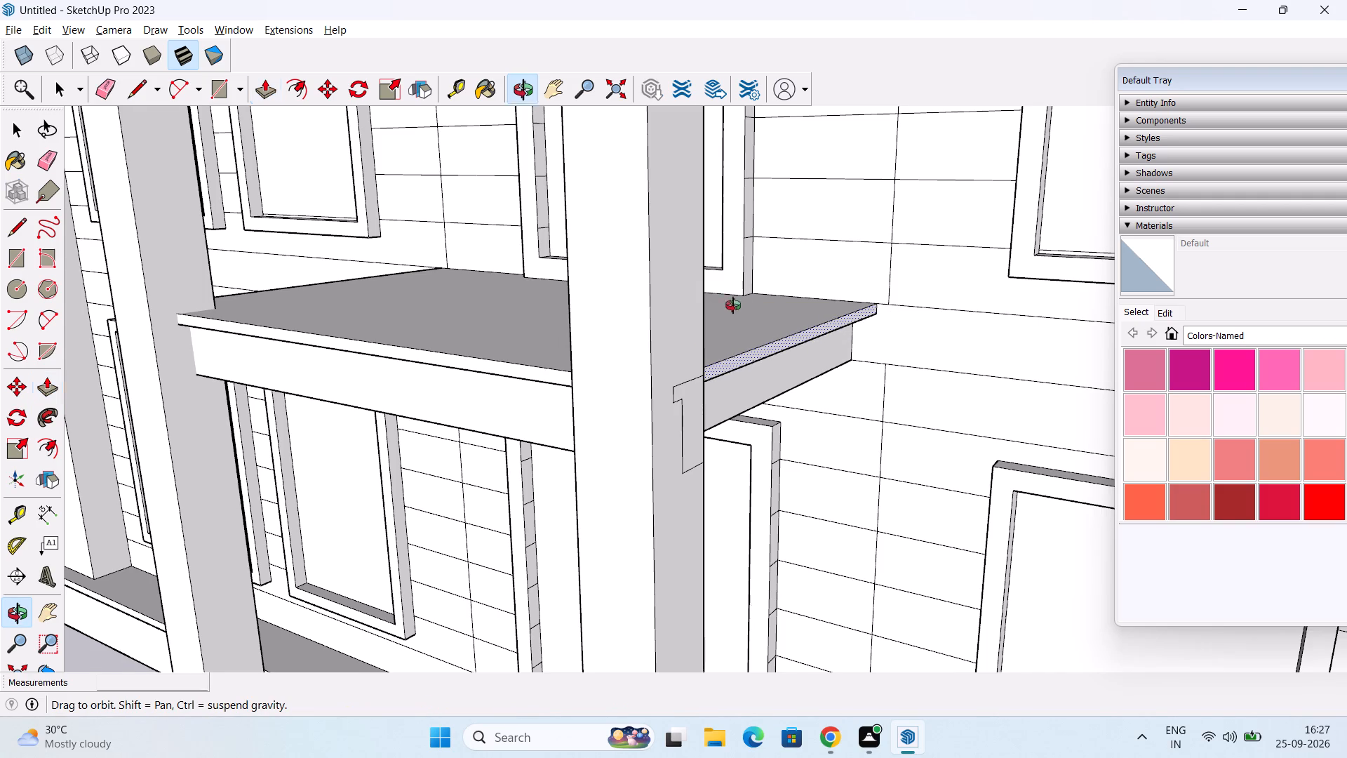
middle_drag(733, 305, 640, 181)
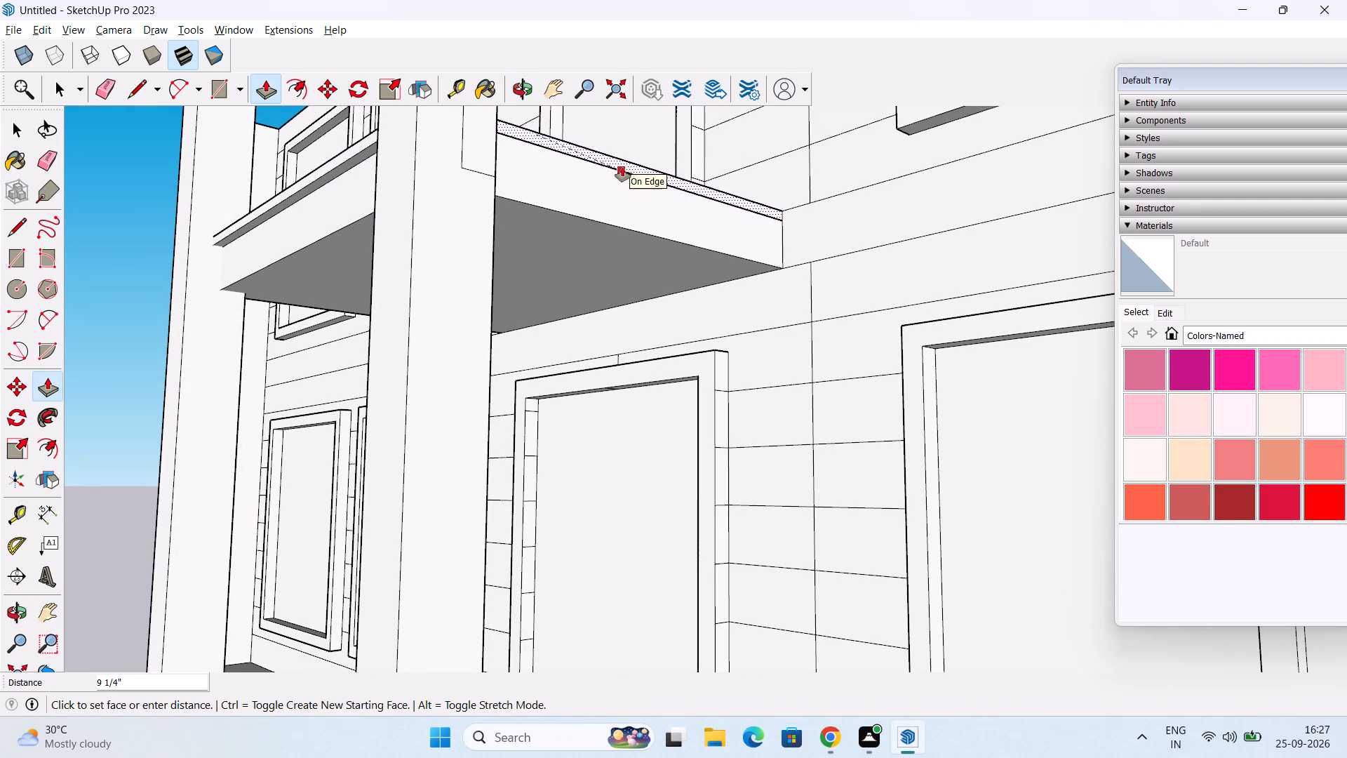
click(622, 167)
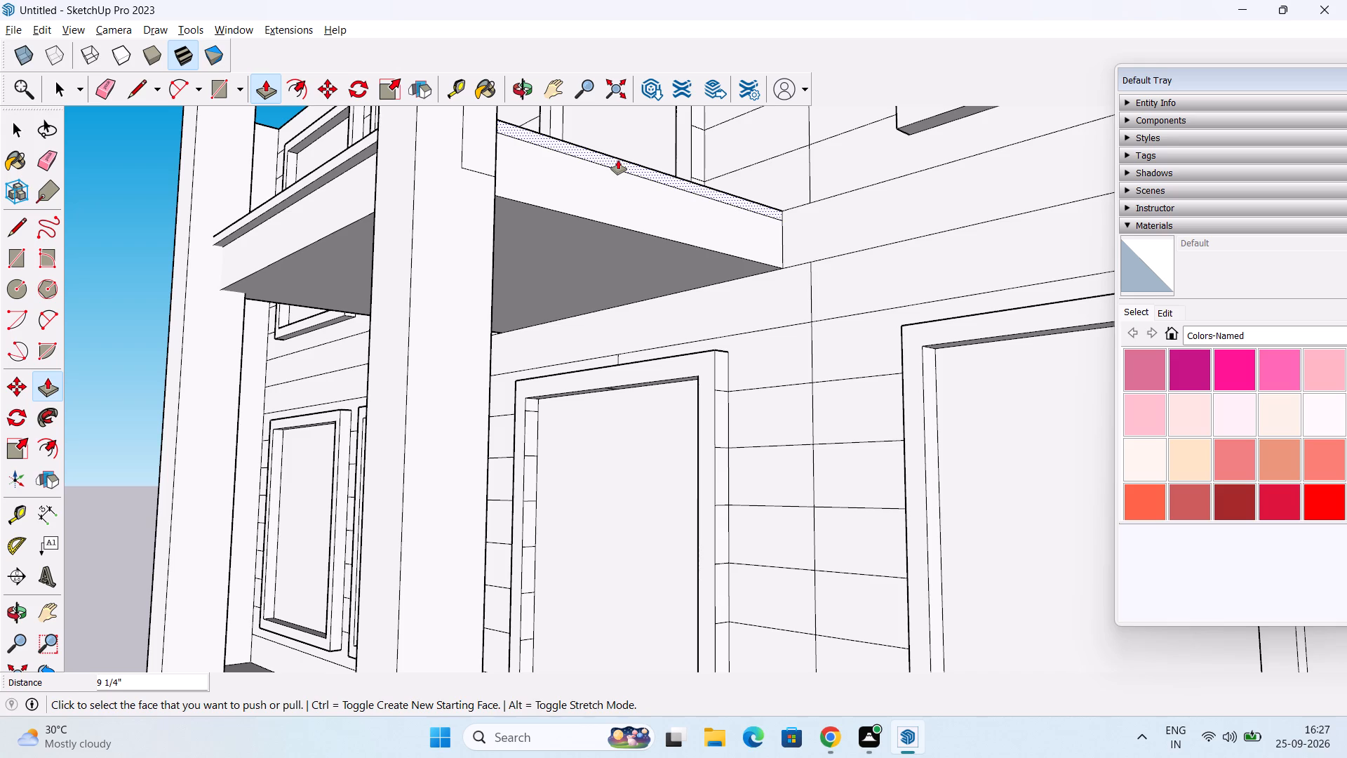
click(618, 160)
text(3")
key(Return)
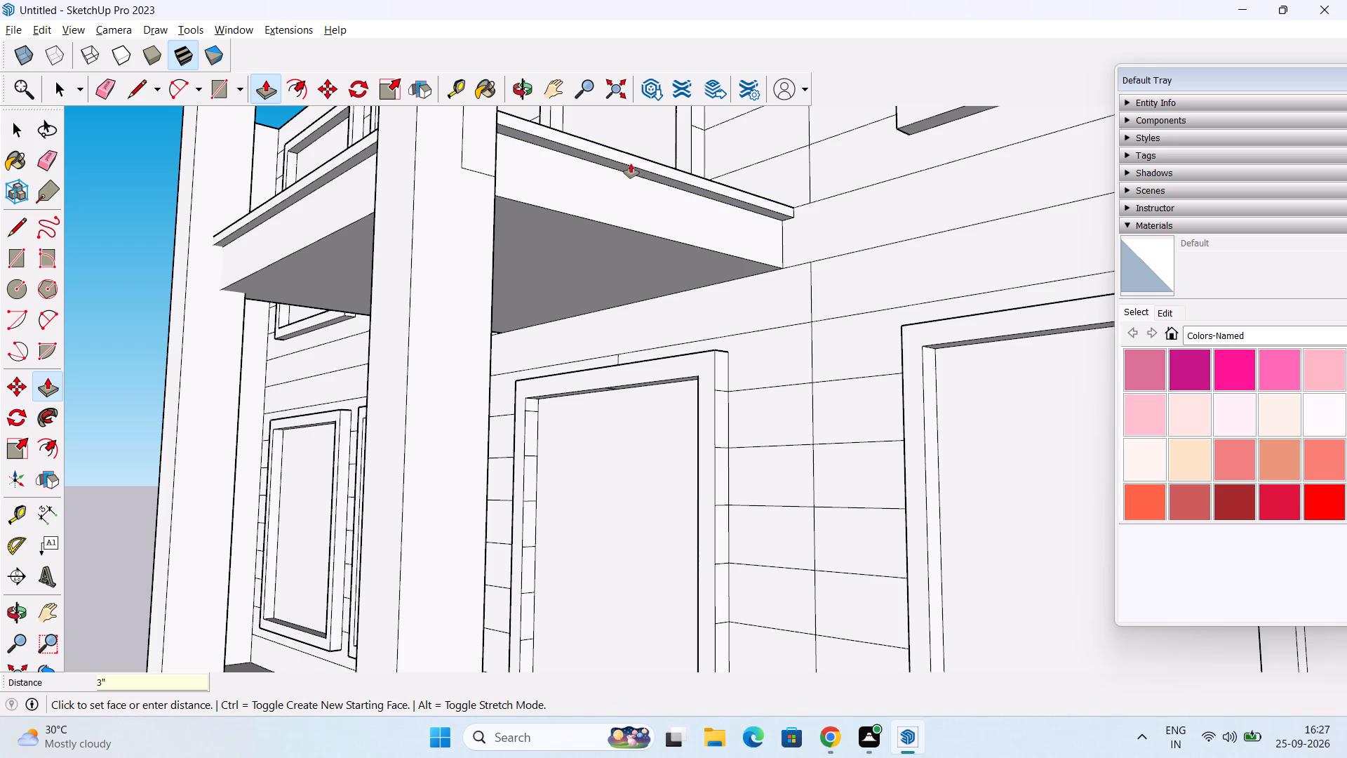
Push/Pull the slab's left-side lip inward about 8 1/2", flush with the recessed face below, and pull it back outward 3".
scroll(607, 150, down, 2)
middle_drag(551, 304, 465, 304)
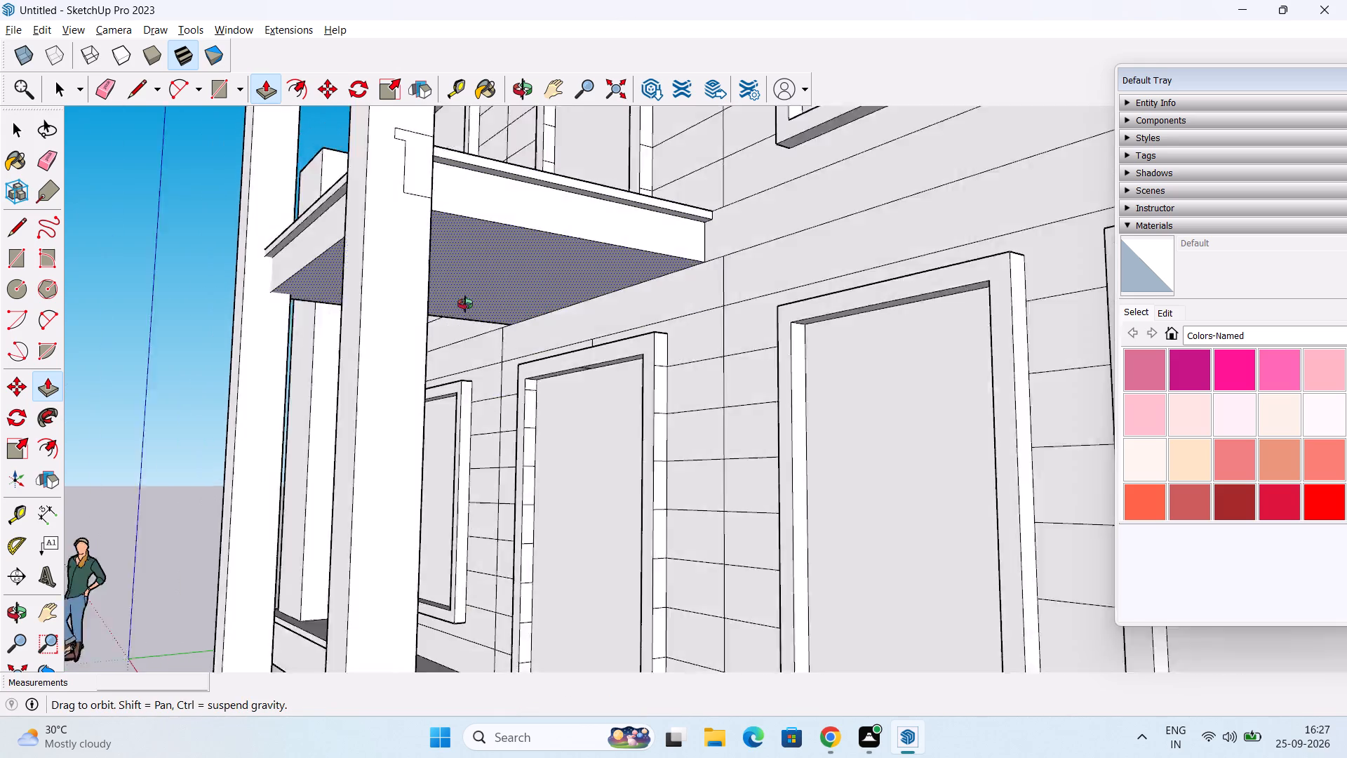
middle_drag(465, 304, 942, 440)
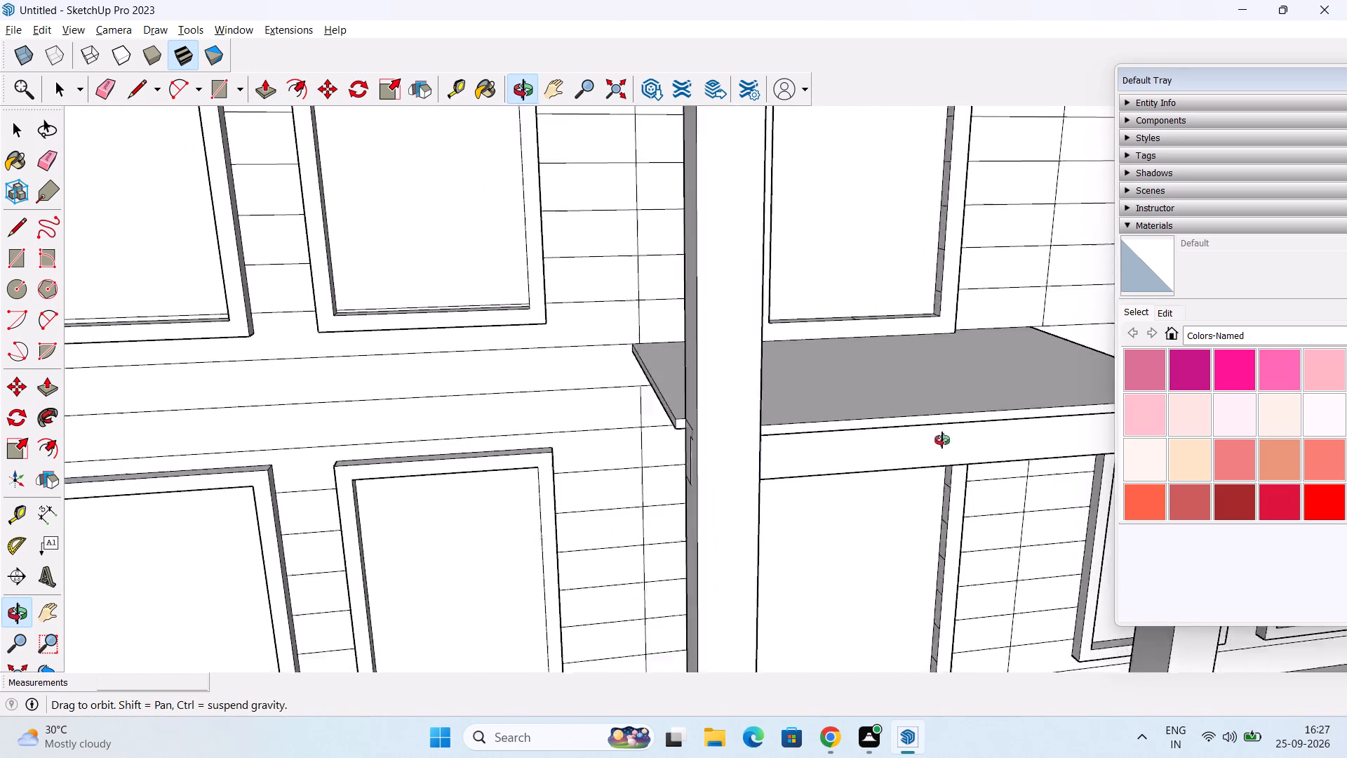
middle_drag(942, 440, 1018, 446)
middle_drag(916, 462, 991, 405)
scroll(883, 370, up, 4)
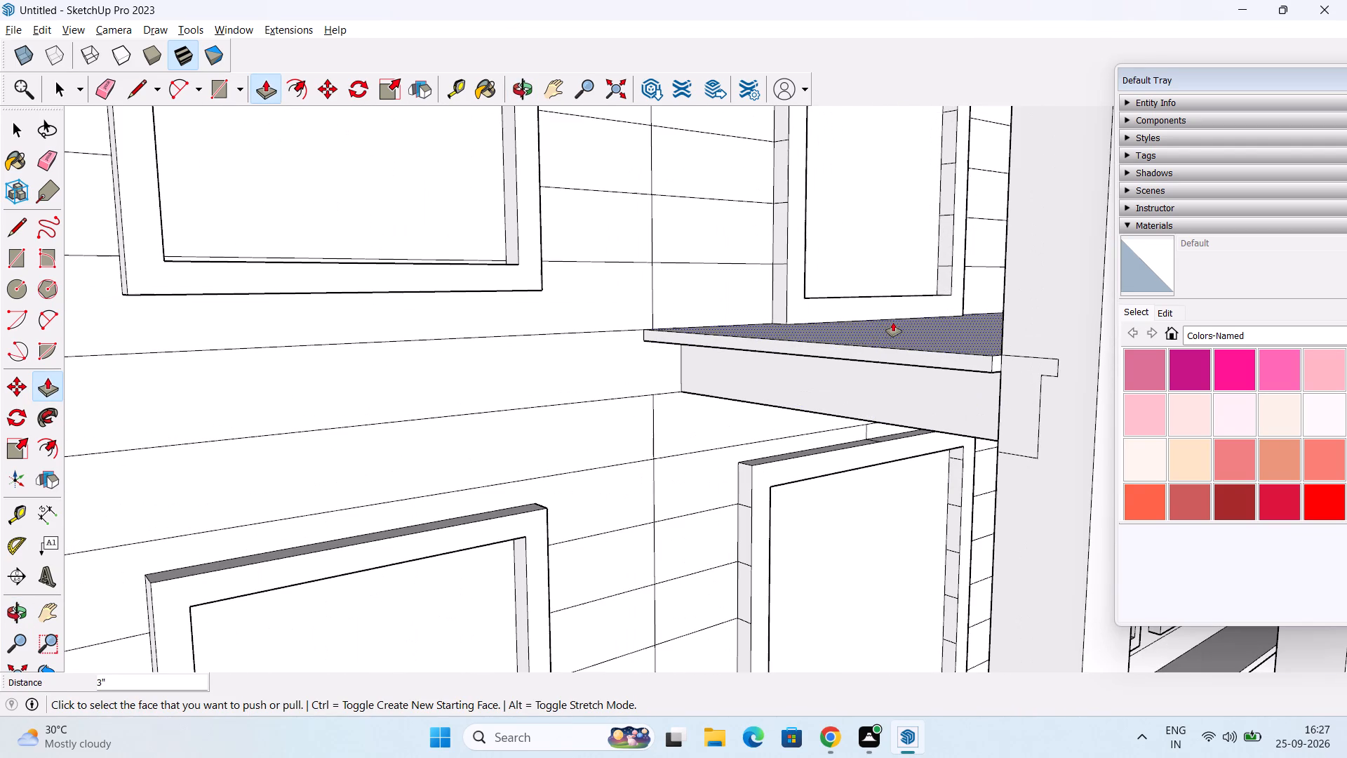
click(911, 350)
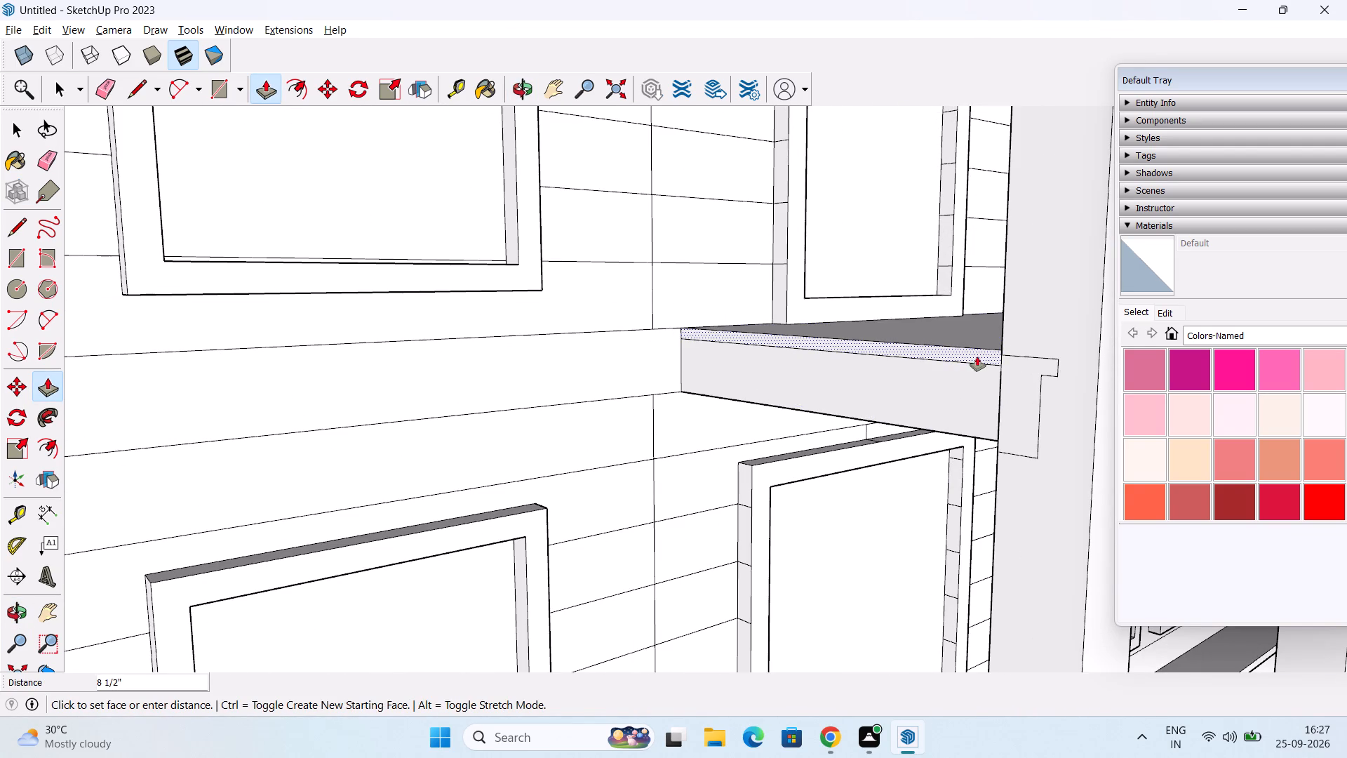
click(985, 357)
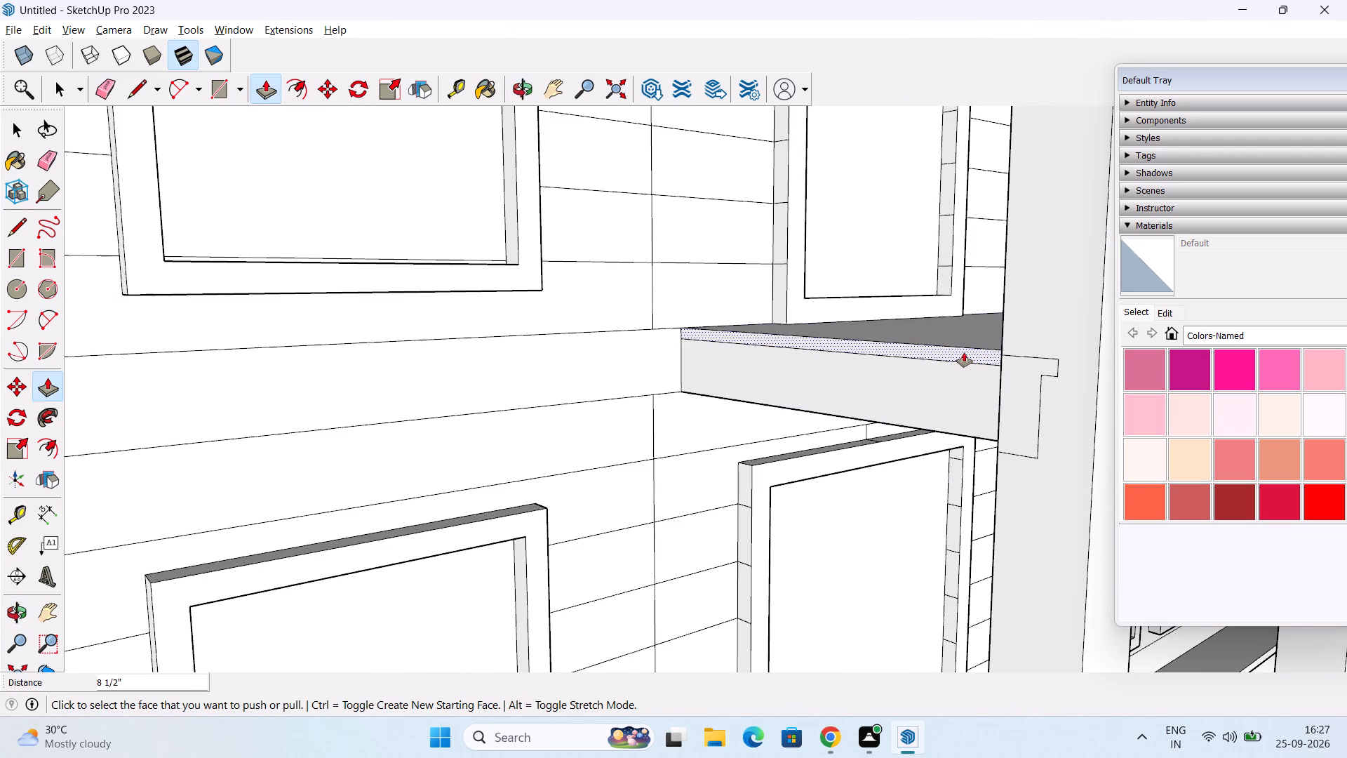
click(965, 352)
text(3")
key(Return)
Inspect the reworked entrance slab between the pillars and the overall front facade.
middle_drag(972, 397, 572, 525)
scroll(572, 524, down, 1)
key(space)
scroll(643, 557, down, 3)
middle_drag(662, 526, 713, 409)
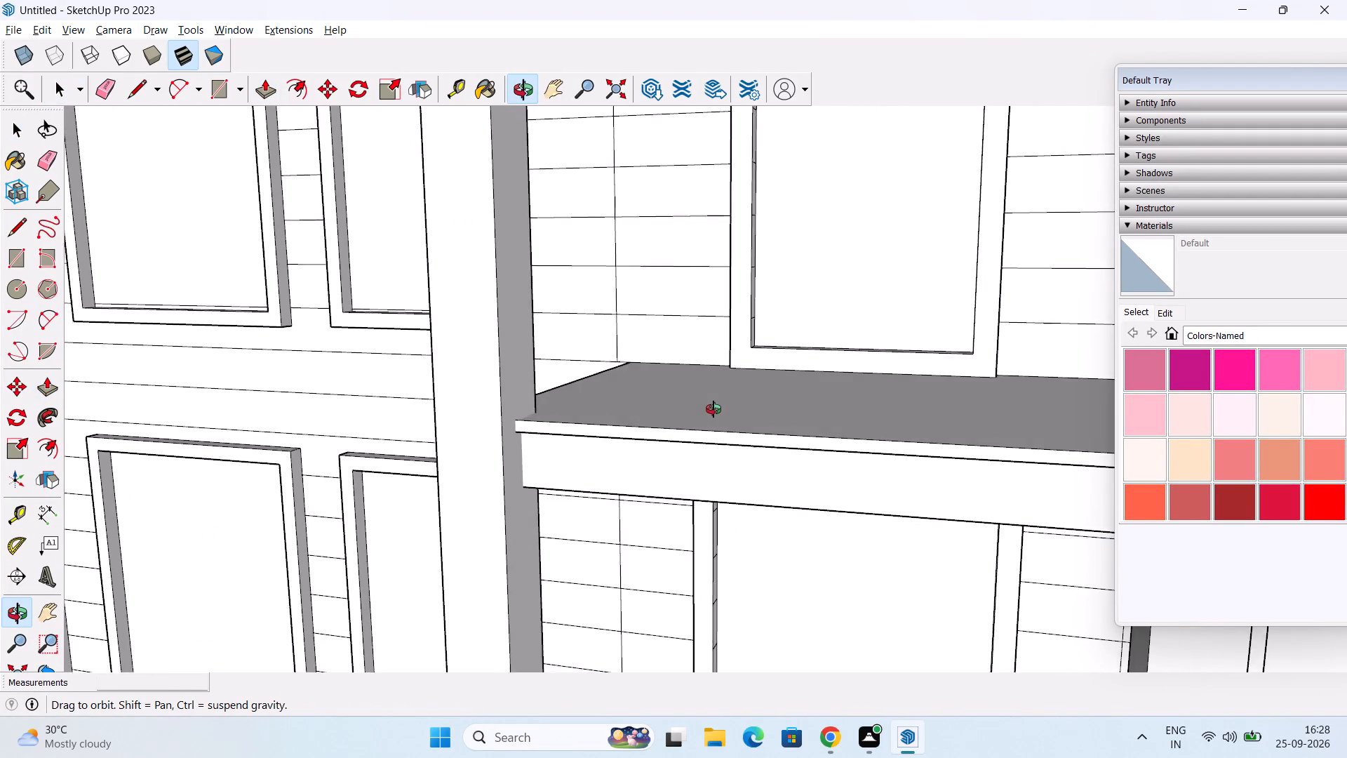
middle_drag(713, 409, 716, 406)
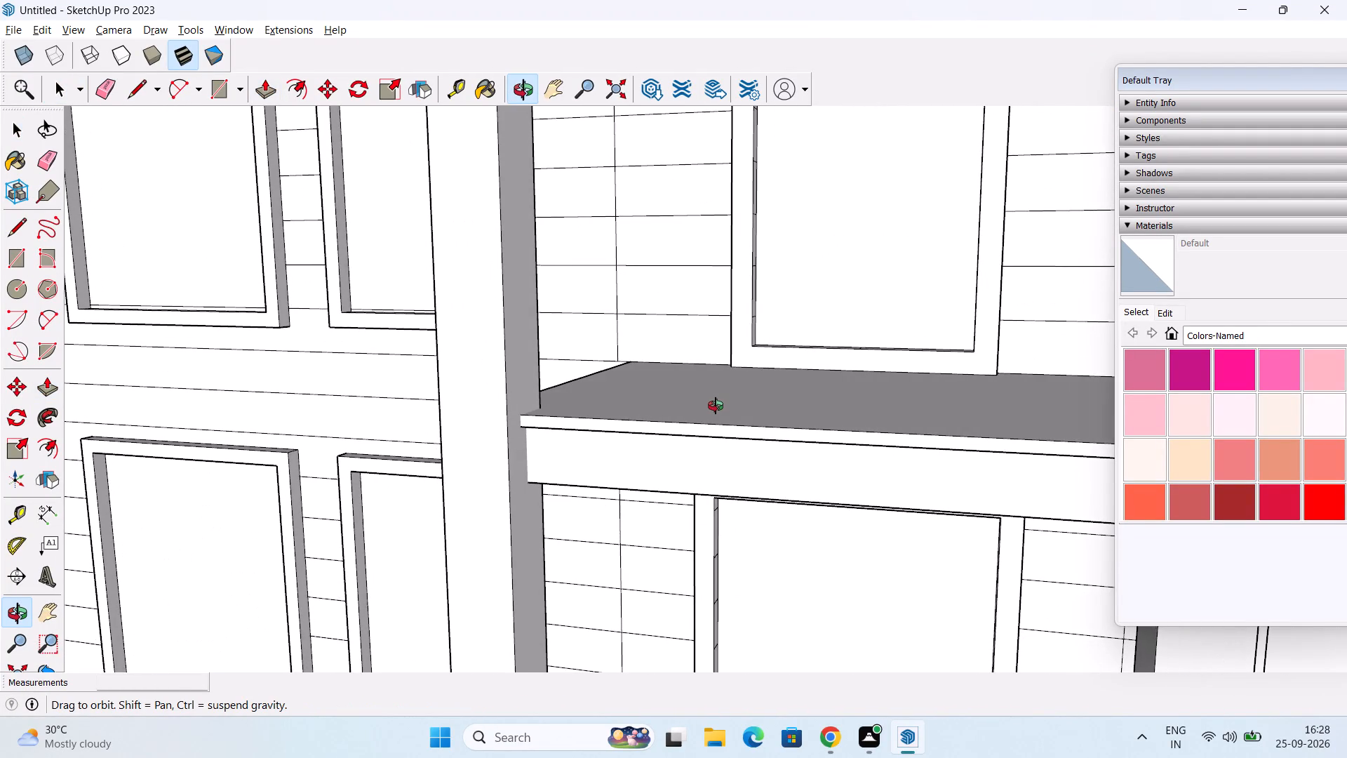
middle_drag(716, 406, 717, 435)
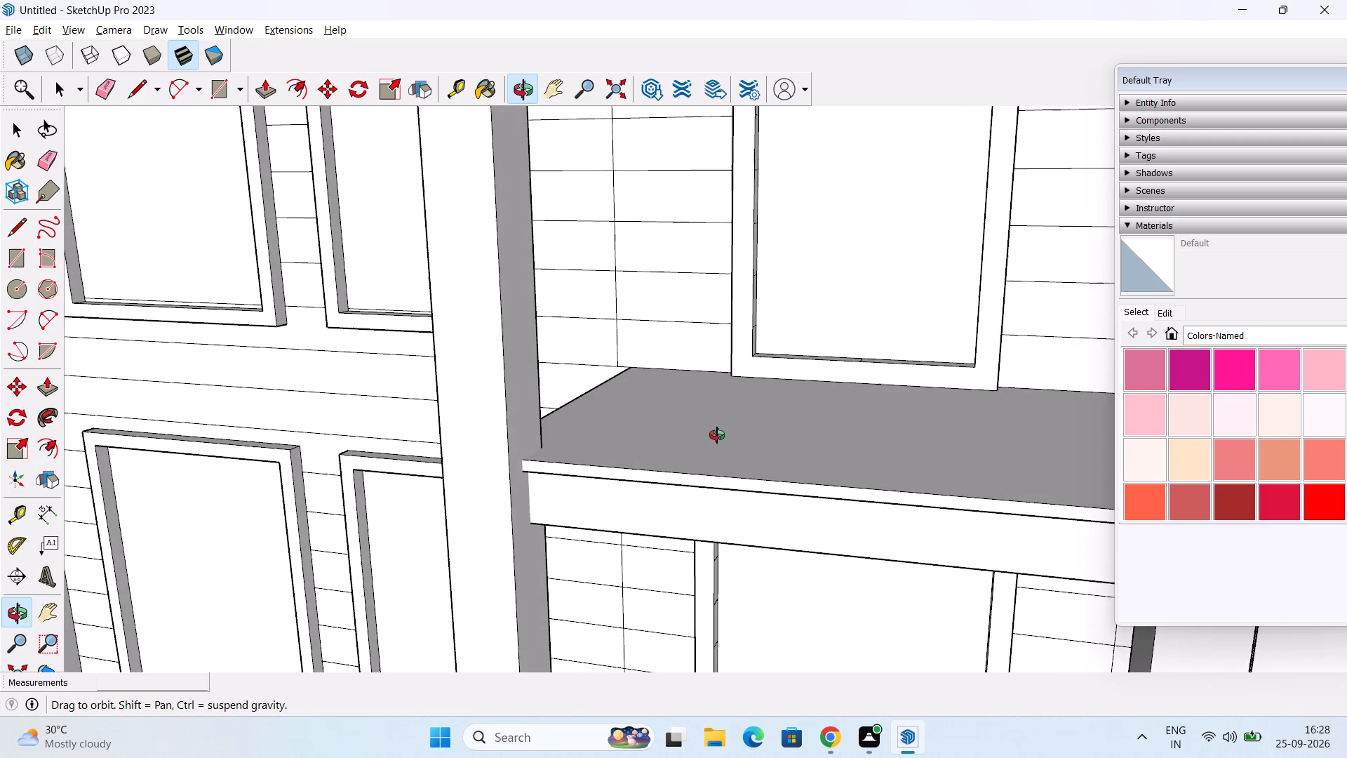
middle_drag(717, 435, 685, 423)
scroll(690, 419, down, 3)
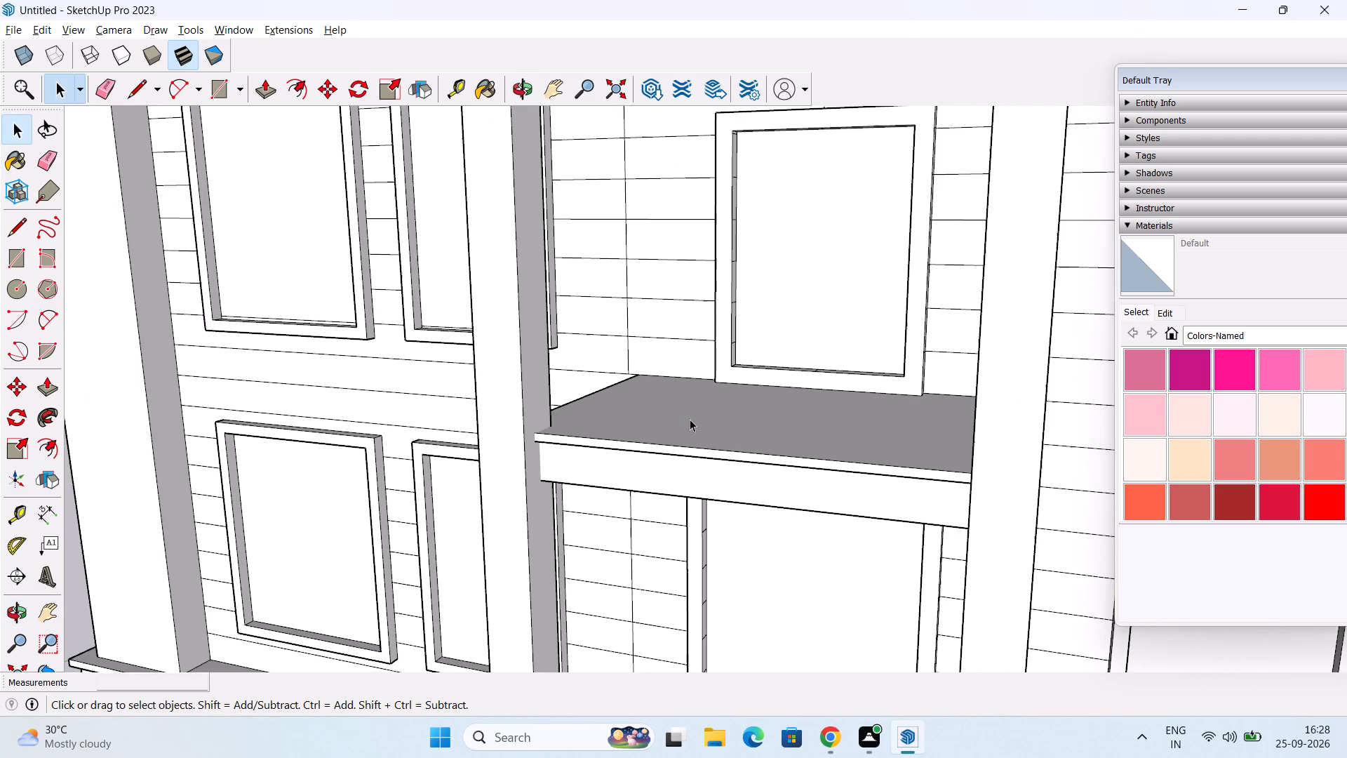
scroll(695, 447, down, 1)
middle_drag(709, 435, 715, 429)
scroll(714, 430, down, 2)
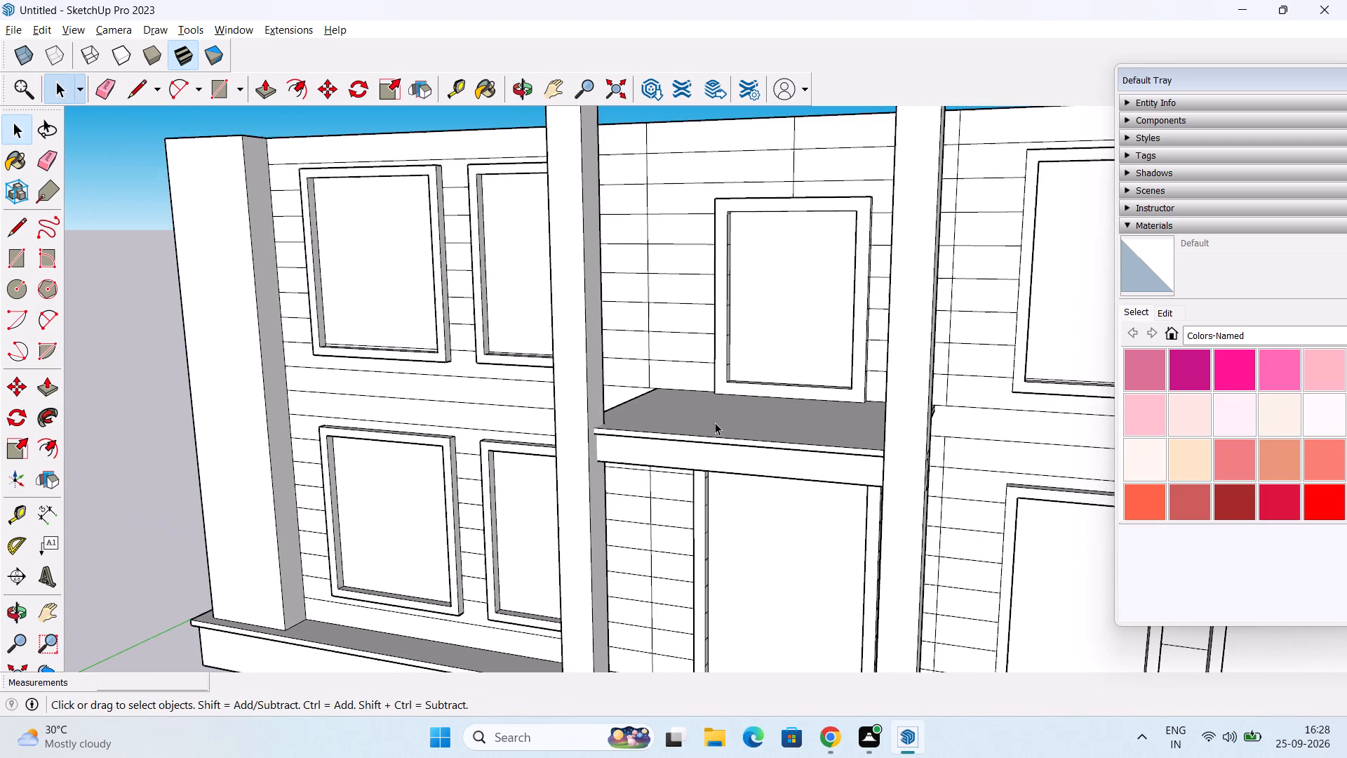
scroll(715, 423, down, 2)
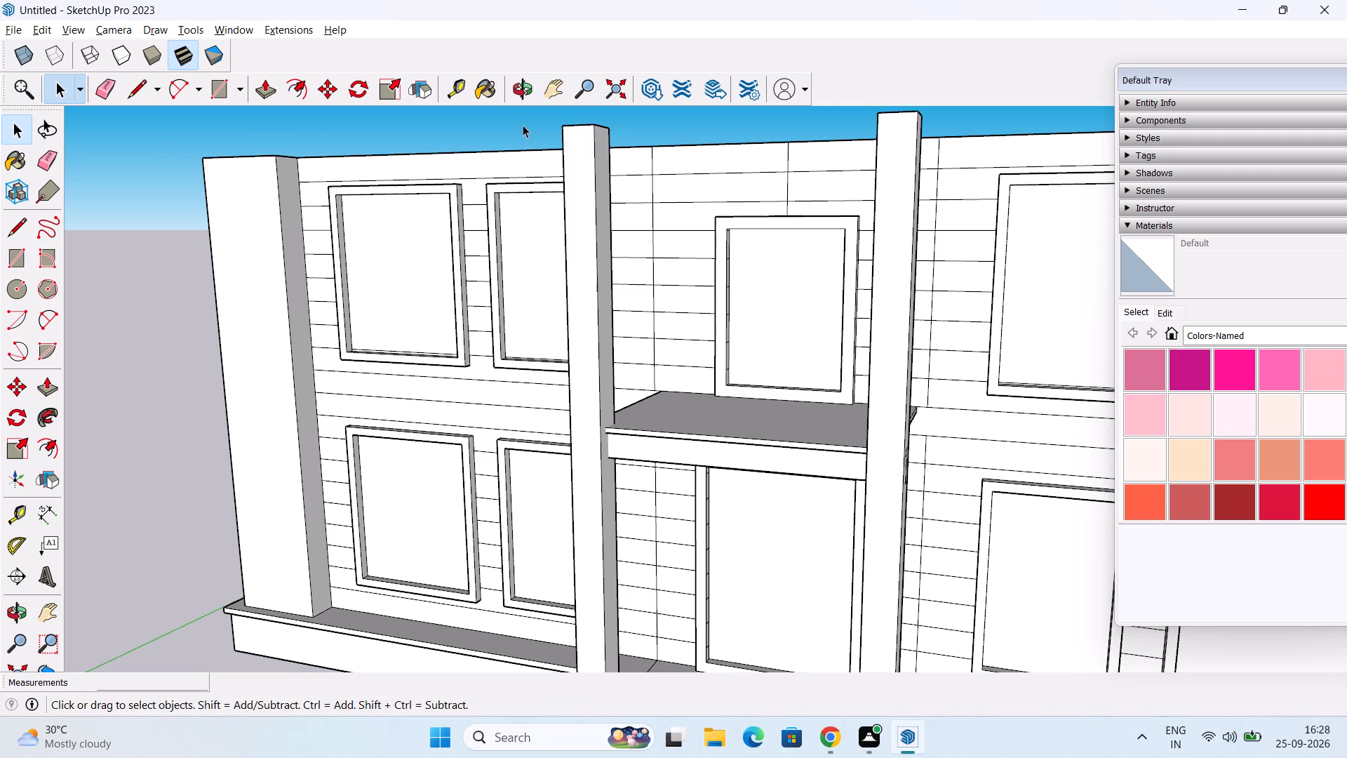
scroll(783, 383, down, 4)
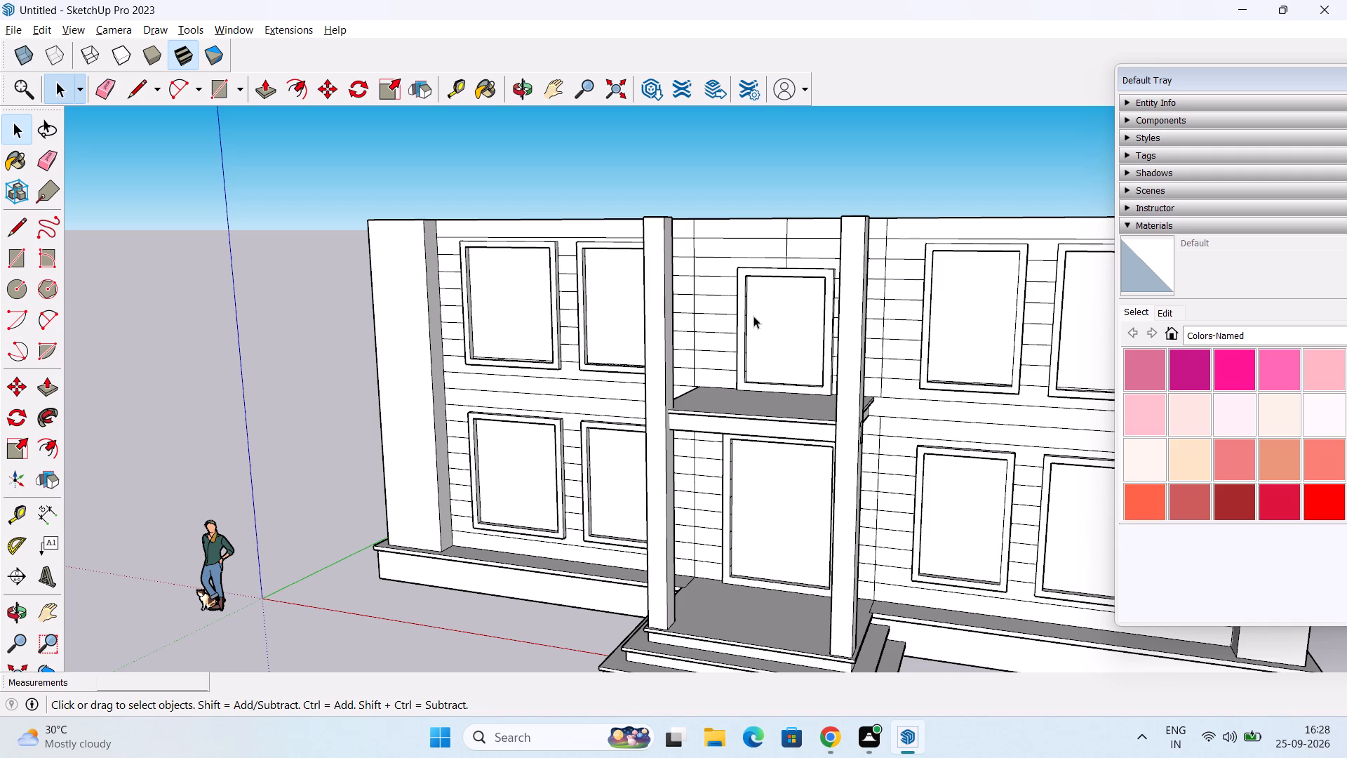
shift+middle_drag(749, 323, 723, 327)
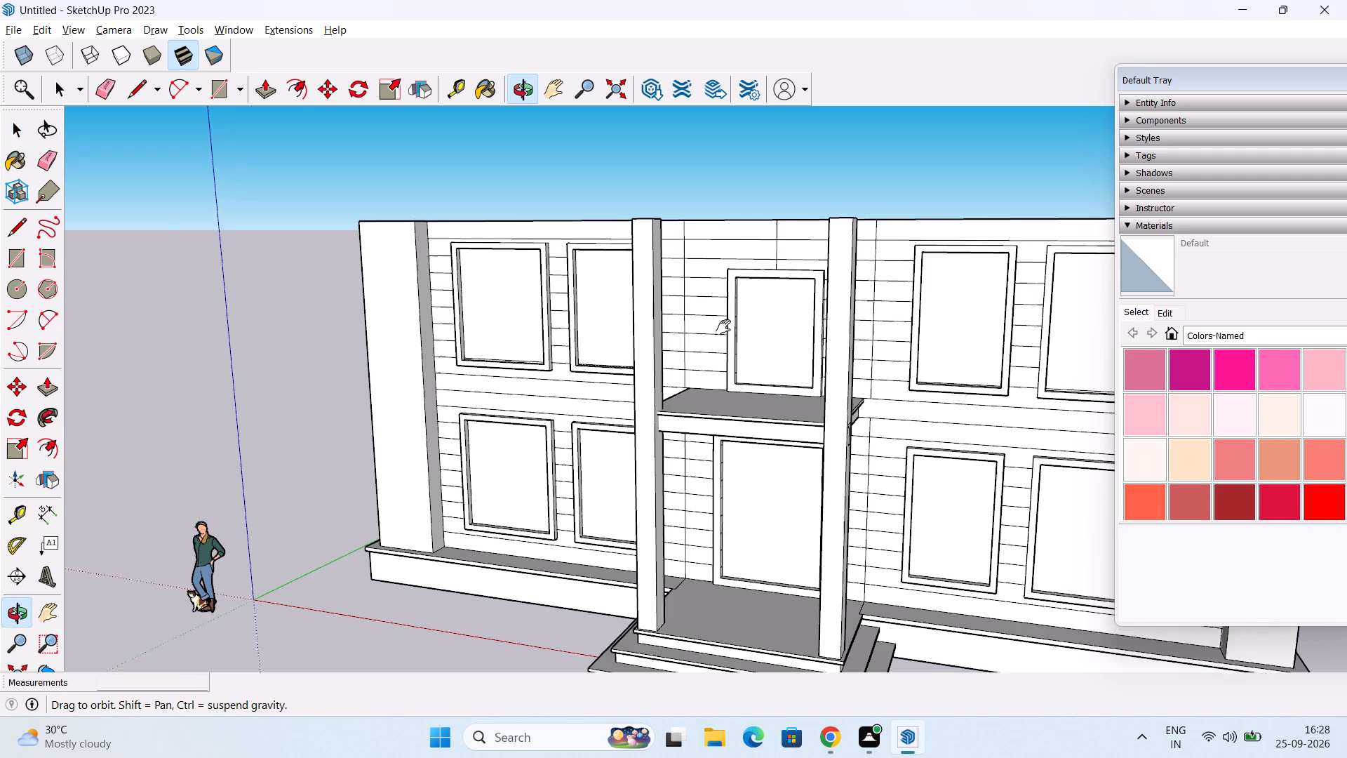
shift+middle_drag(723, 327, 617, 334)
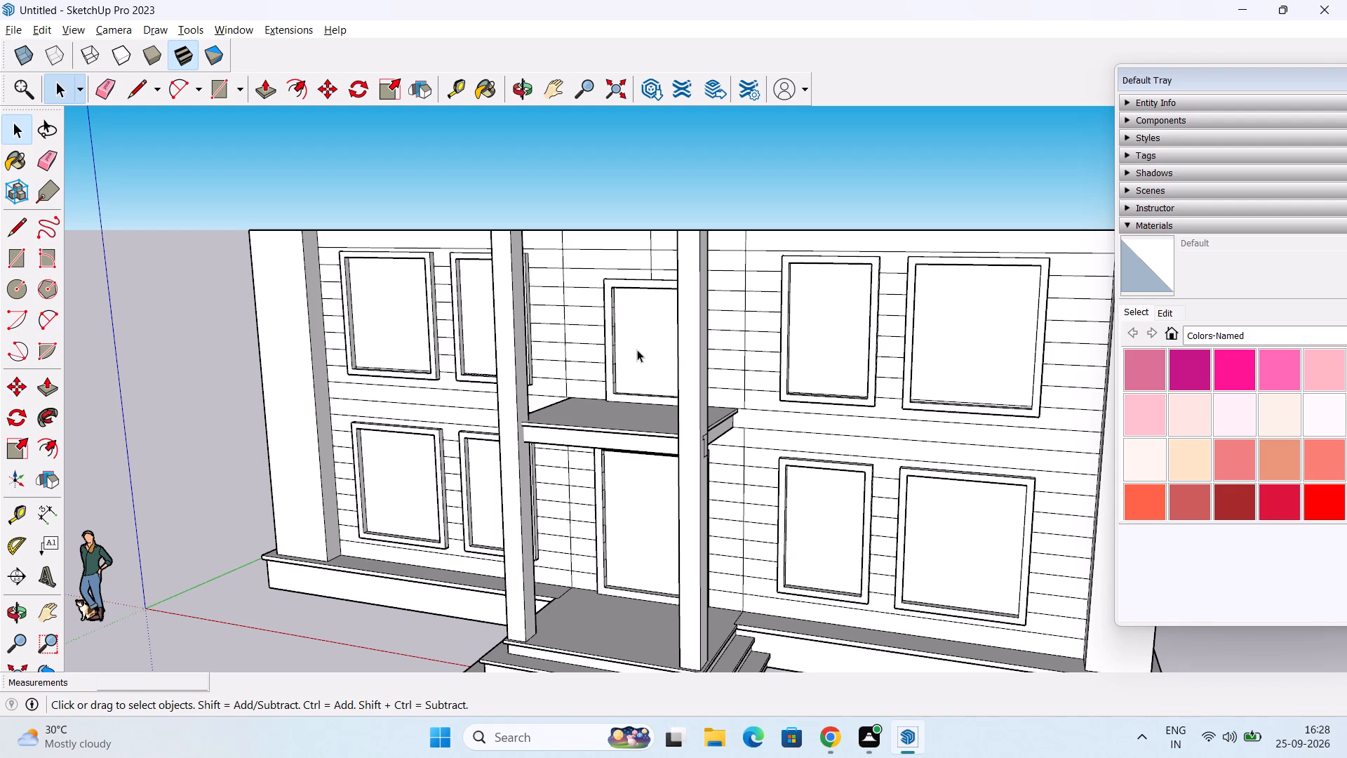
Erase the stray edge crossing the top face of the upper-floor central opening's frame, between the pillars.
middle_drag(635, 350, 655, 314)
scroll(655, 314, down, 1)
scroll(658, 307, up, 8)
middle_drag(657, 310, 699, 239)
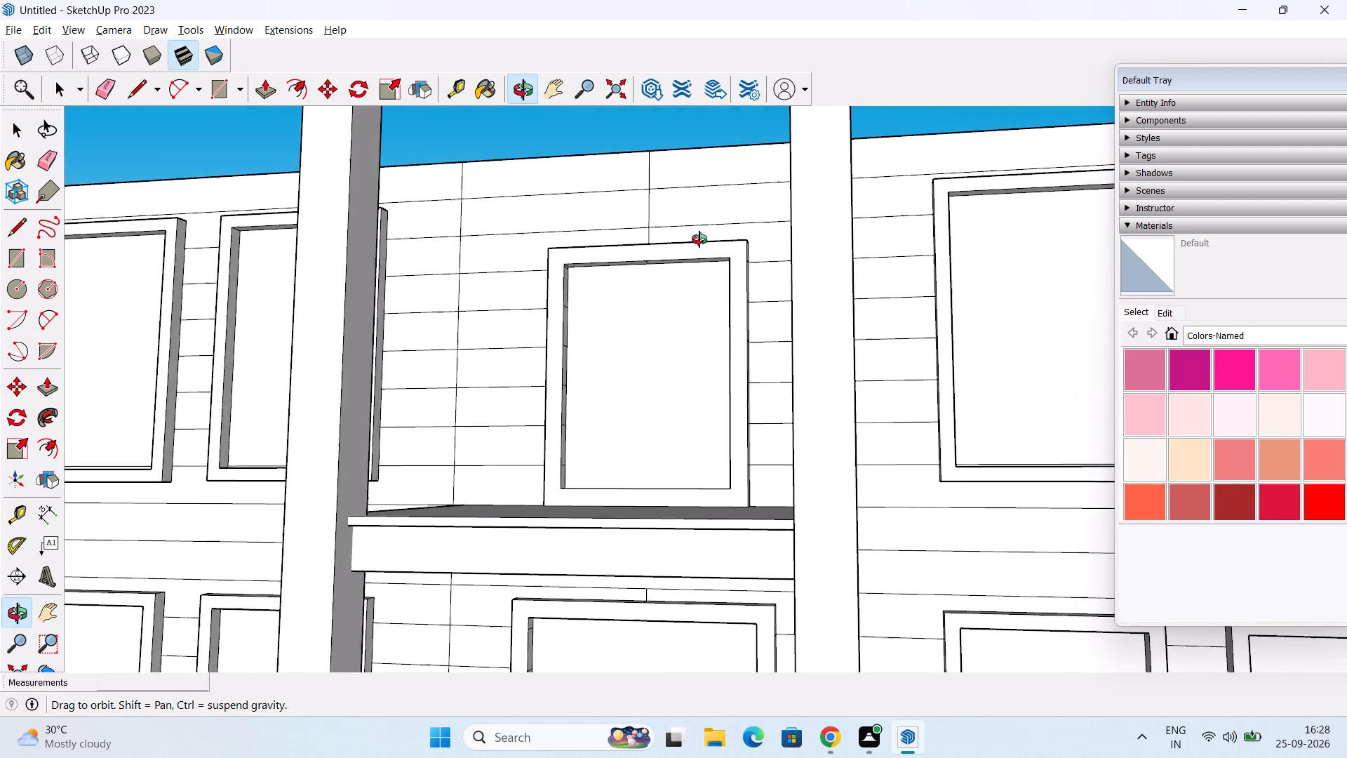
middle_drag(699, 239, 657, 472)
key(p)
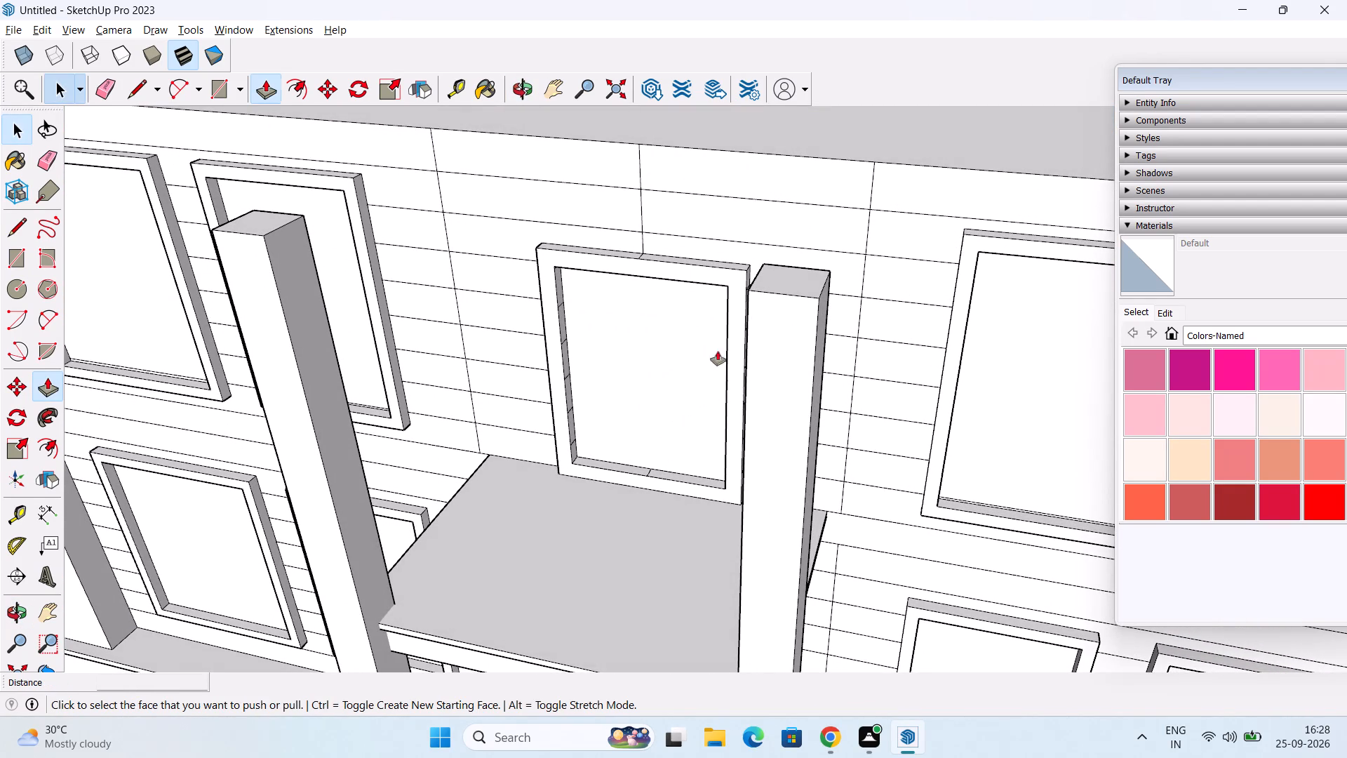
key(space)
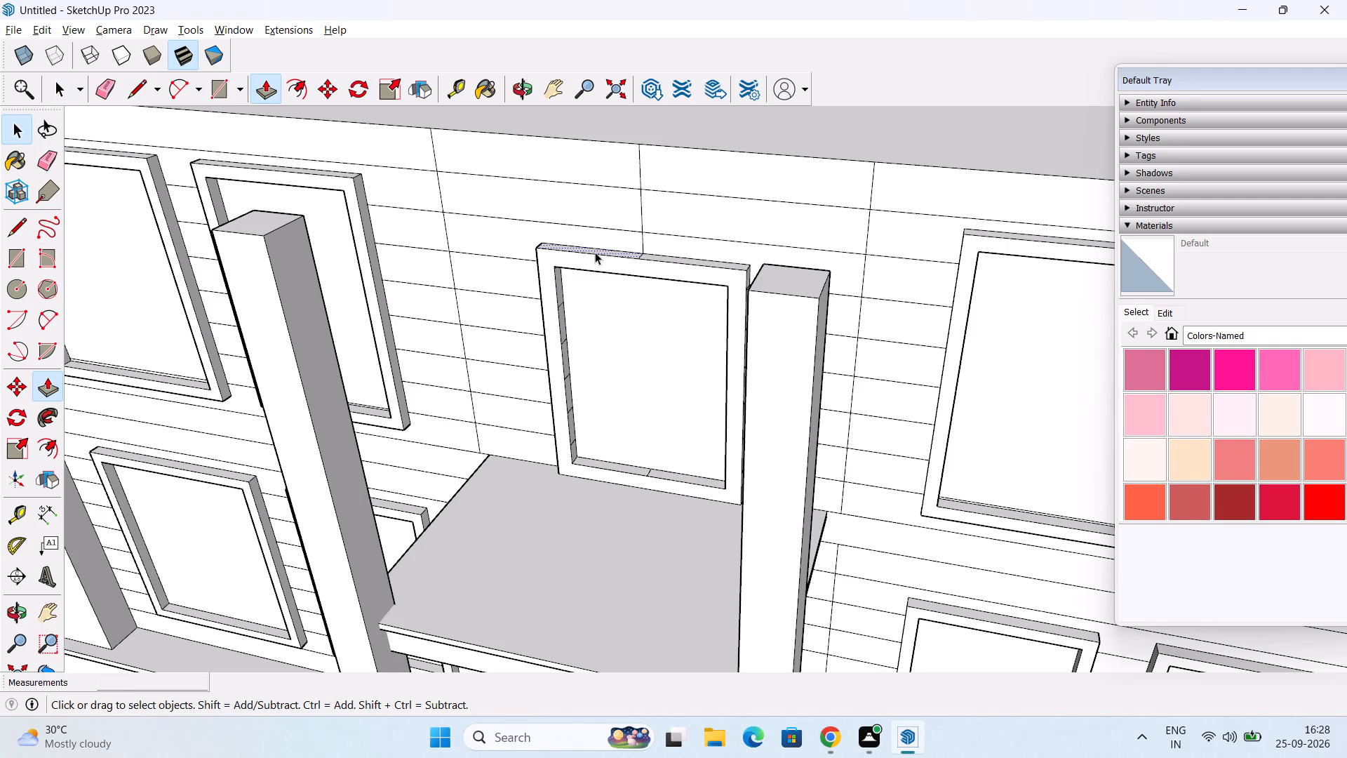
key(e)
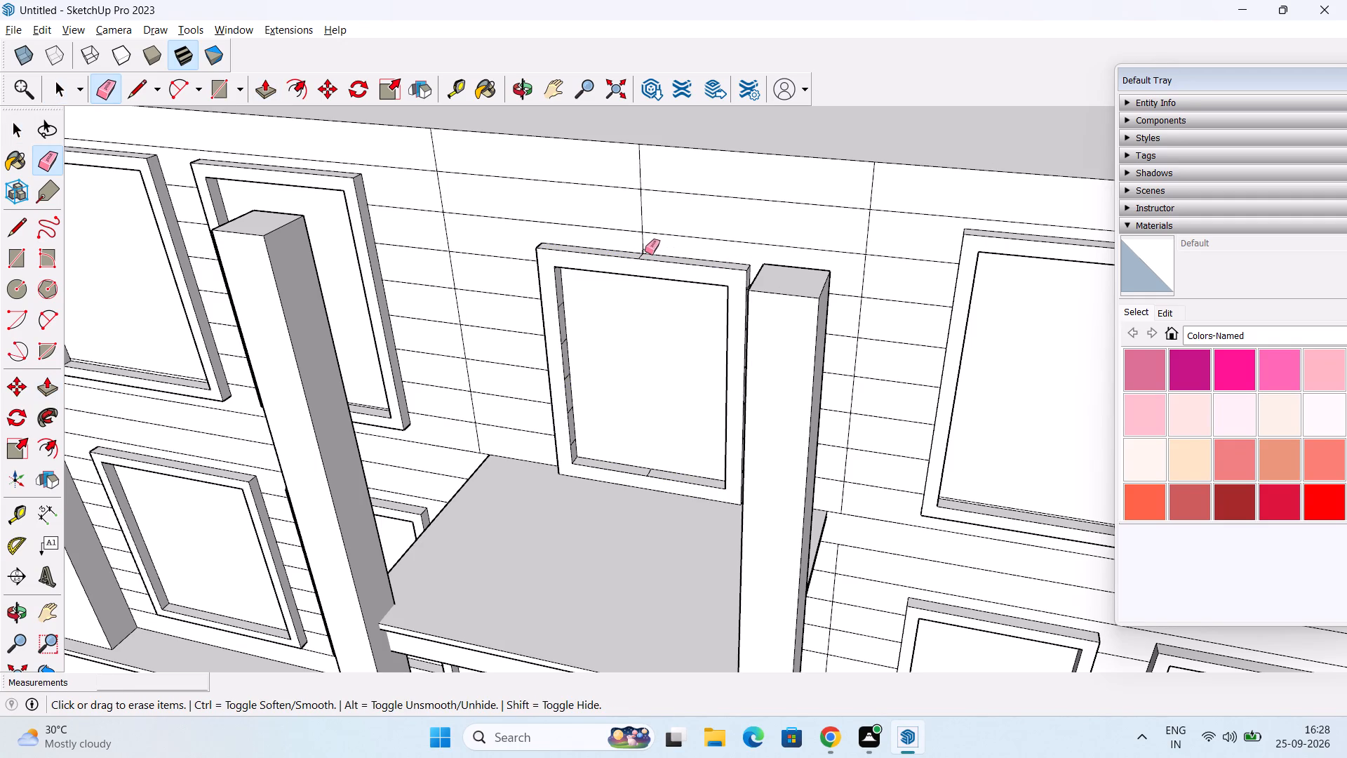
click(642, 255)
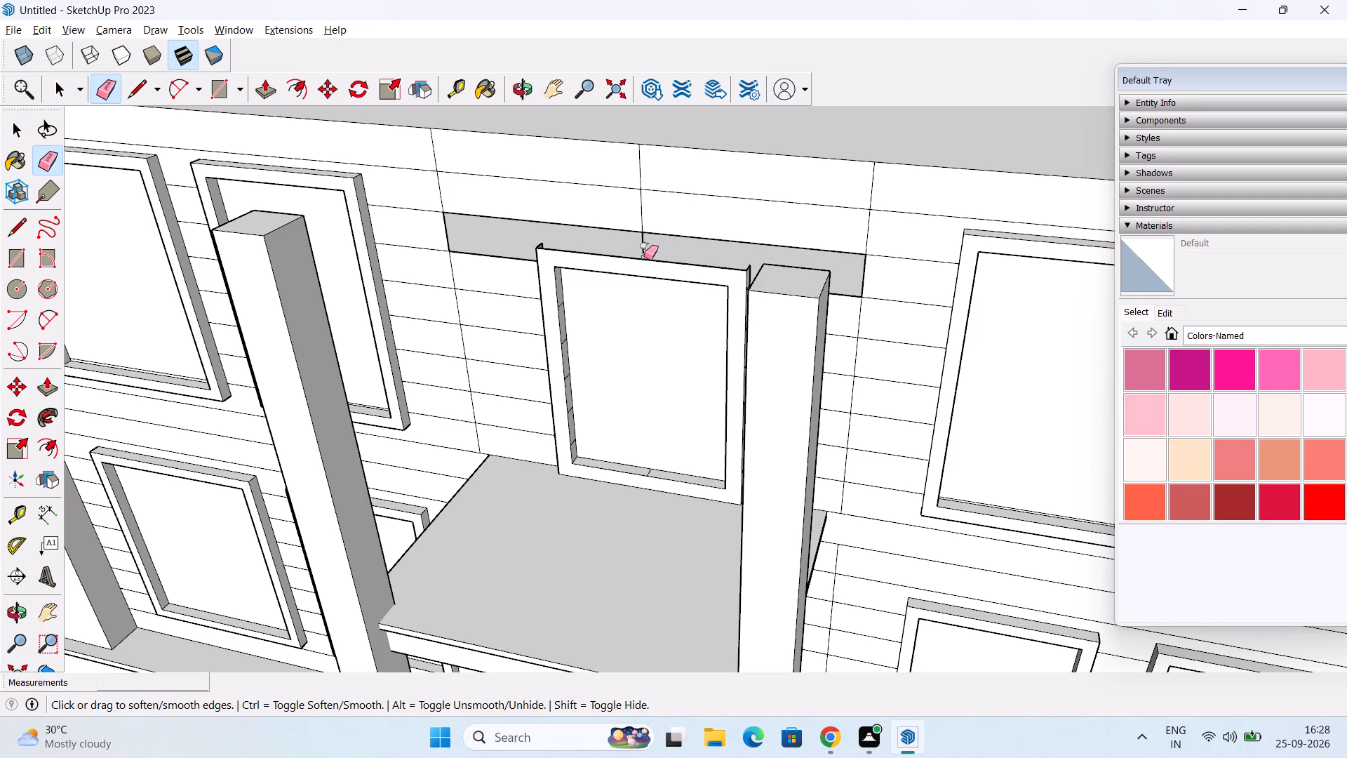
key(ctrl+z)
scroll(648, 255, up, 9)
click(630, 260)
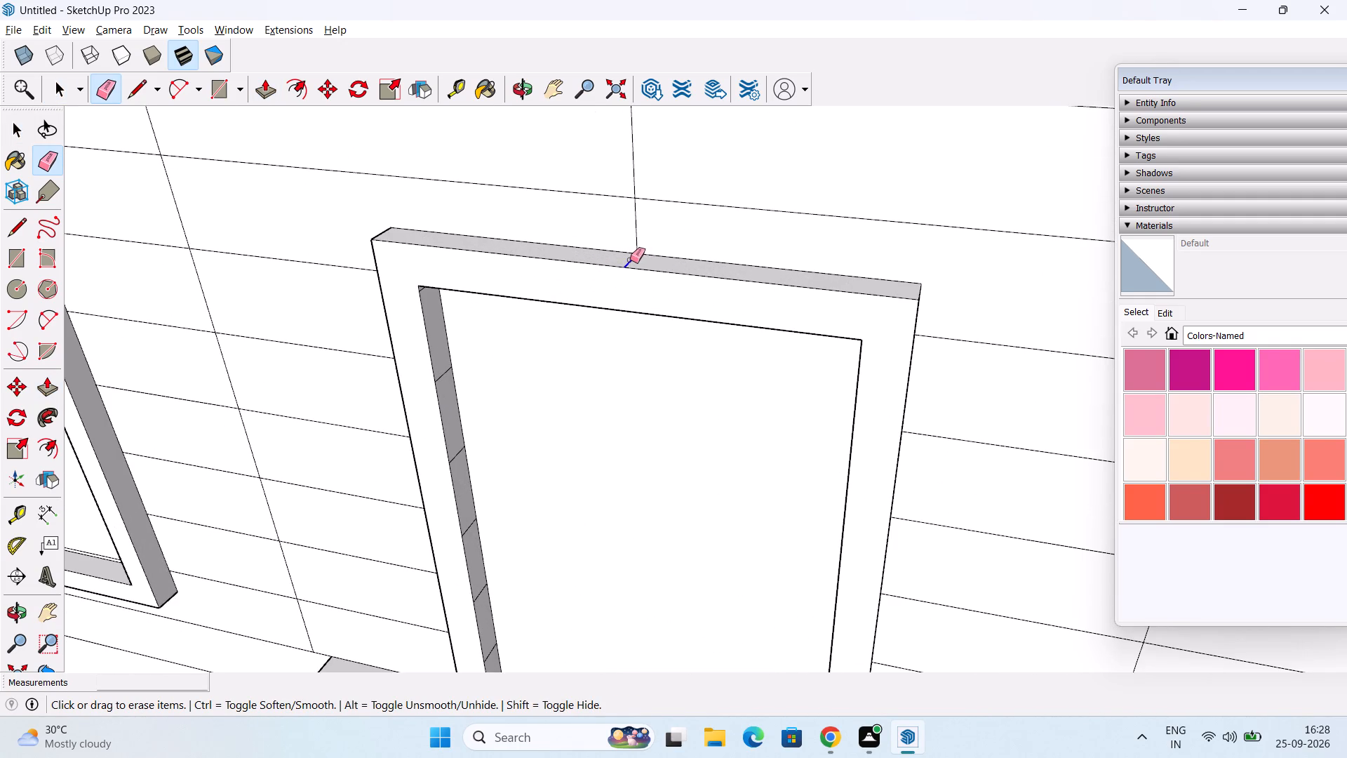
key(space)
Erase the stray edge crossing the underside of the same frame's head, inside the upper-floor central opening.
scroll(554, 361, down, 4)
middle_drag(564, 381, 622, 128)
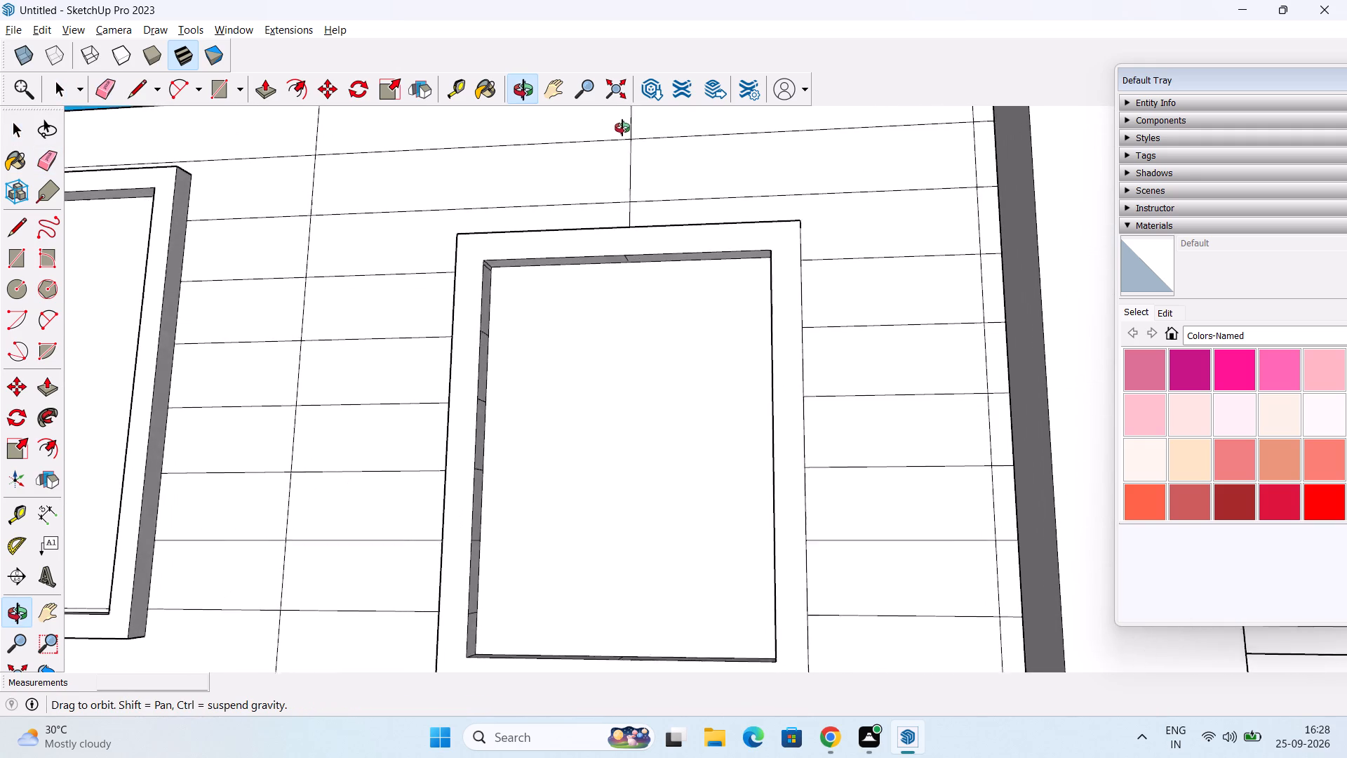
middle_drag(622, 128, 576, 305)
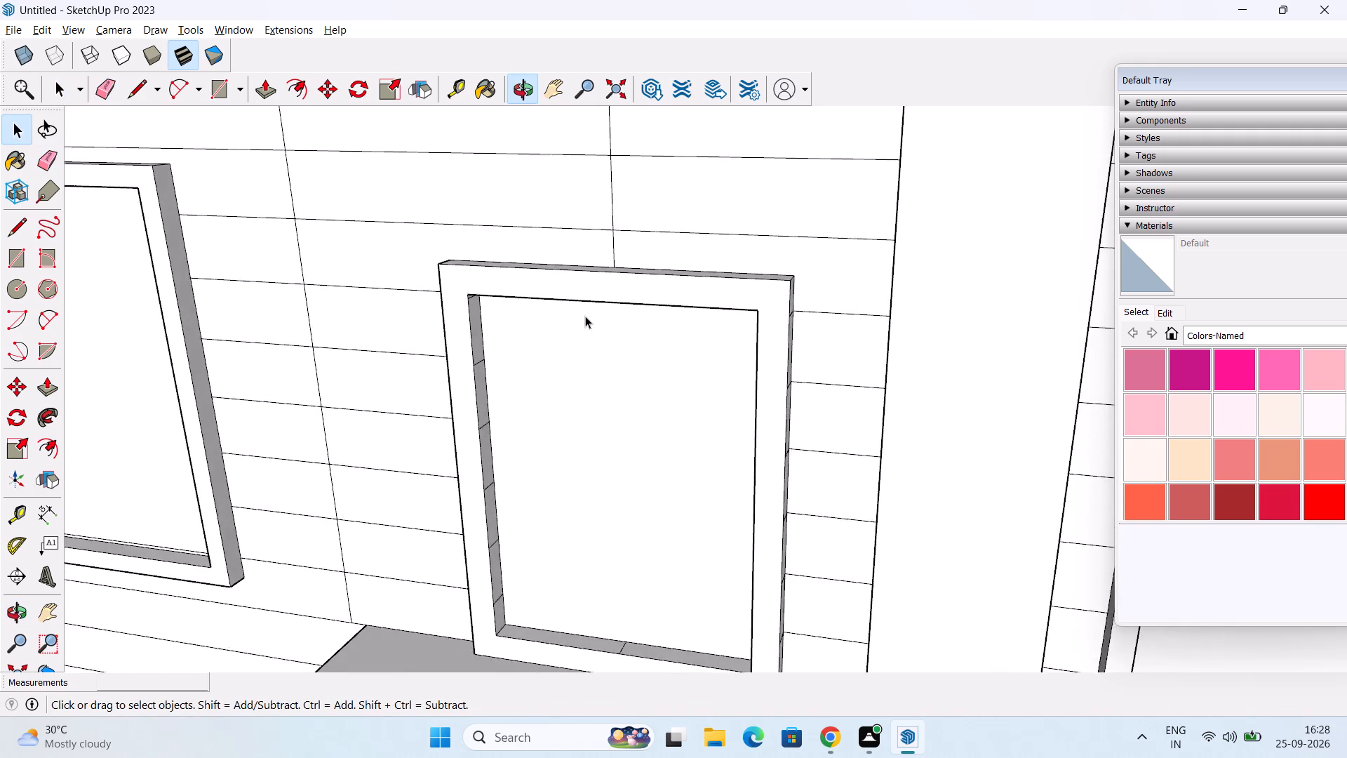
scroll(585, 317, up, 5)
middle_drag(589, 323, 663, 151)
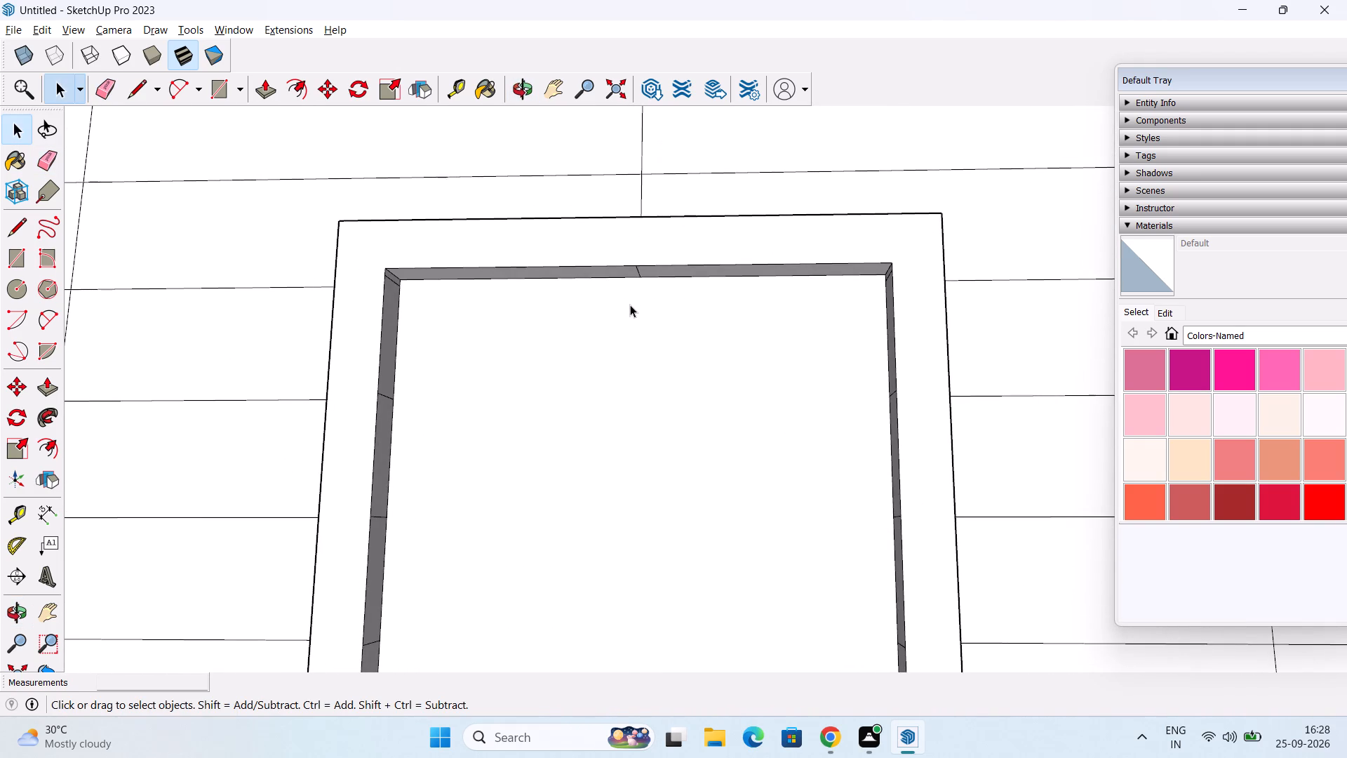
key(e)
click(641, 275)
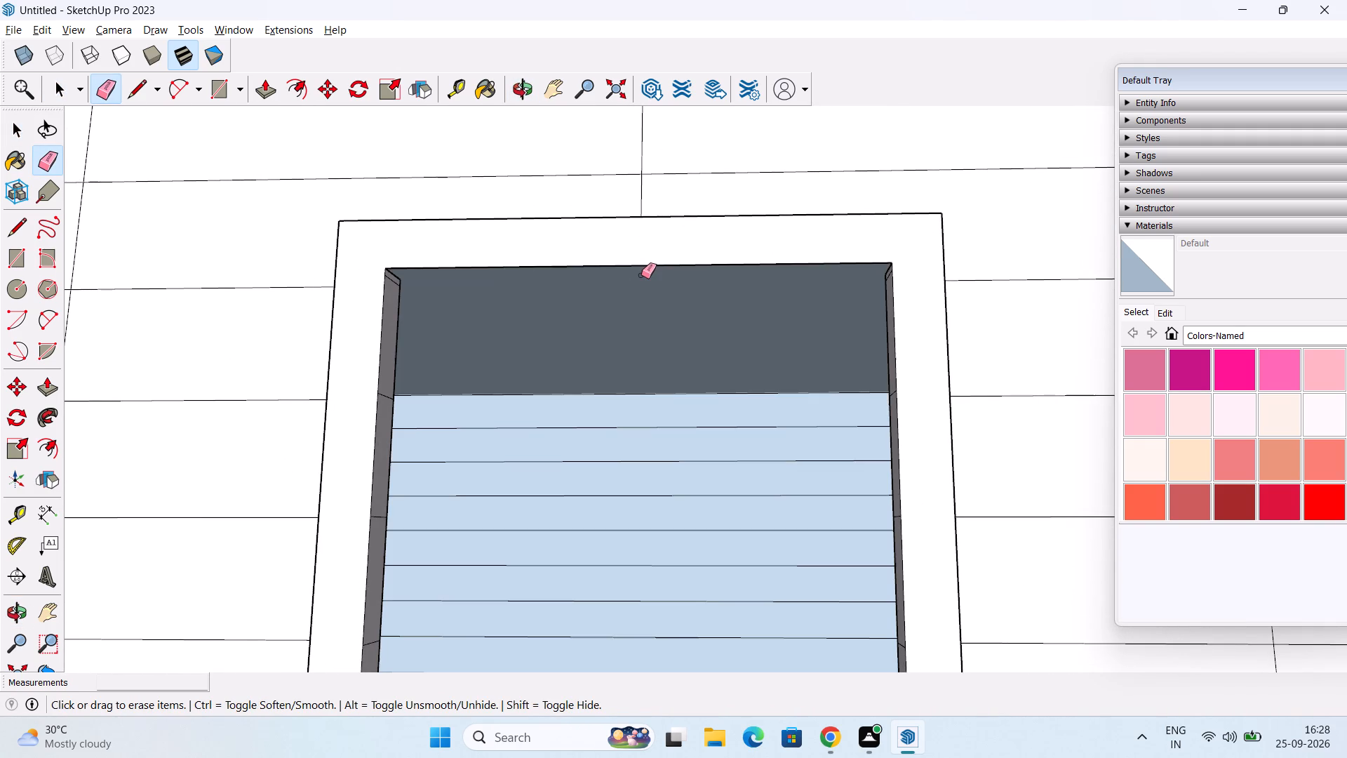
key(ctrl+z)
scroll(641, 275, up, 5)
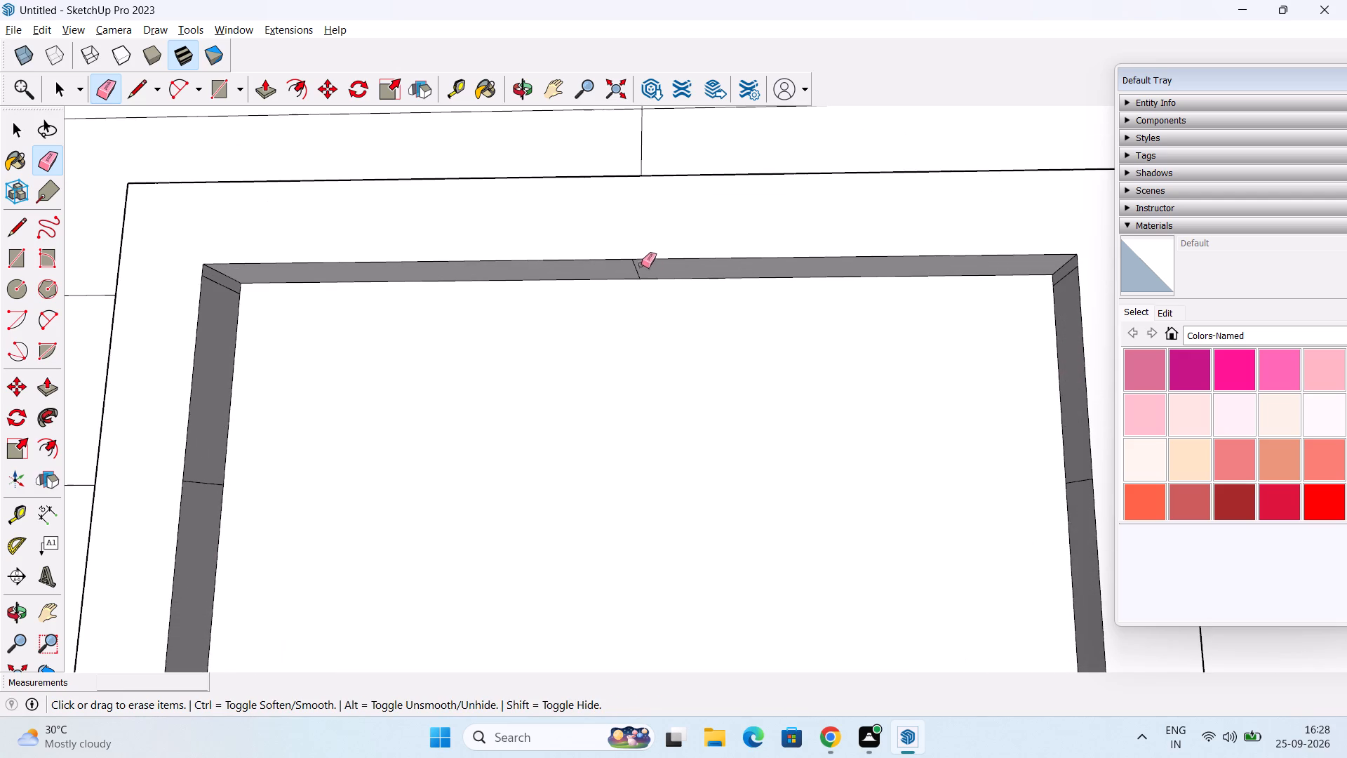
click(638, 269)
key(space)
Push/Pull the top face of the upper central frame upward twice, about 6 1/8" and 9 3/8".
scroll(658, 293, down, 6)
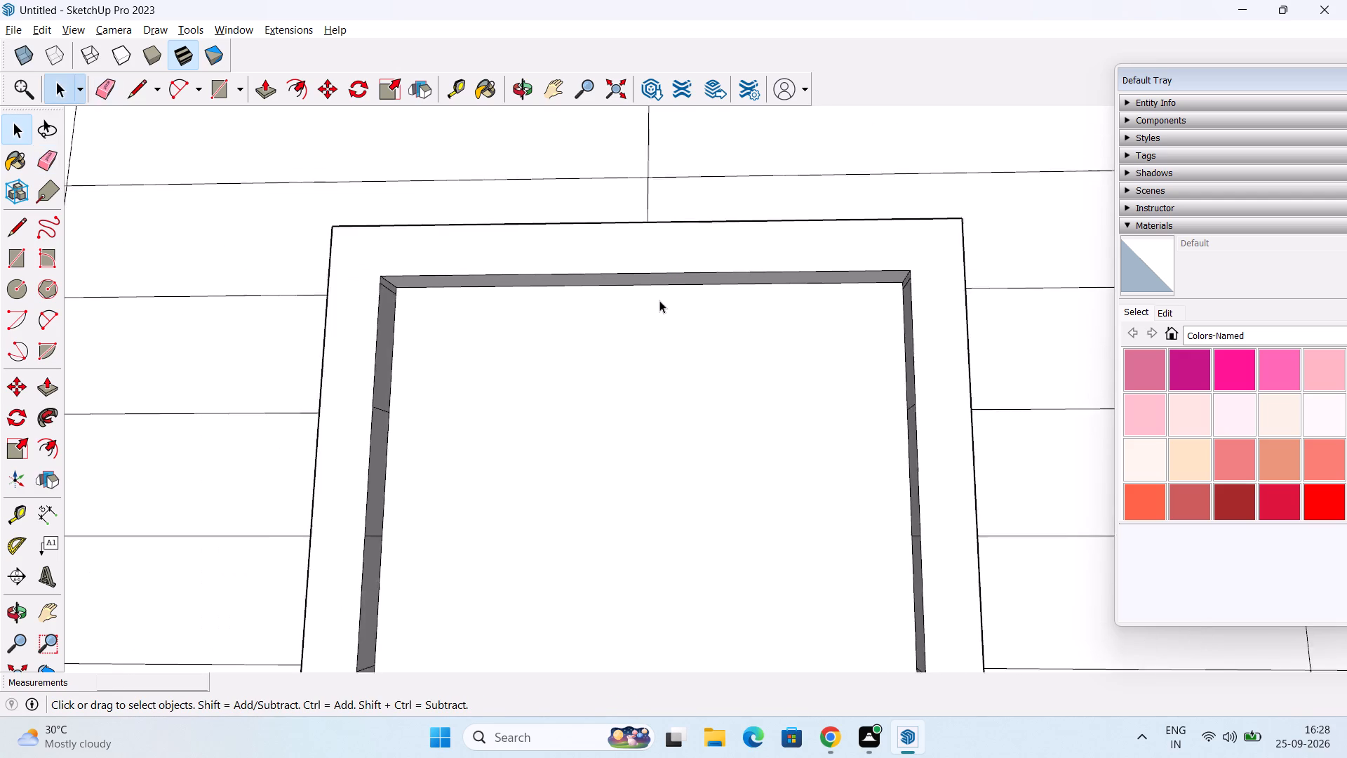
scroll(659, 300, down, 1)
middle_drag(657, 314, 501, 578)
scroll(575, 413, down, 5)
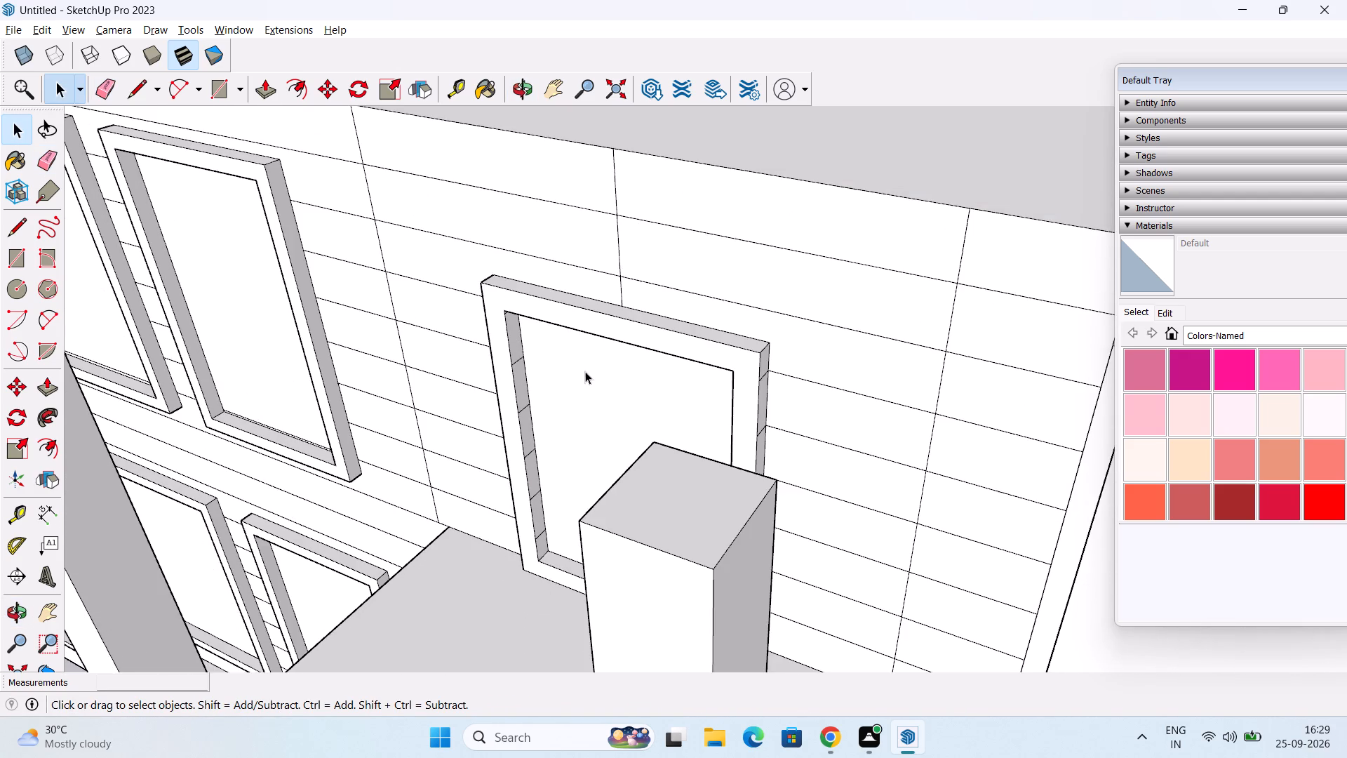
shift+middle_drag(585, 370, 594, 446)
key(p)
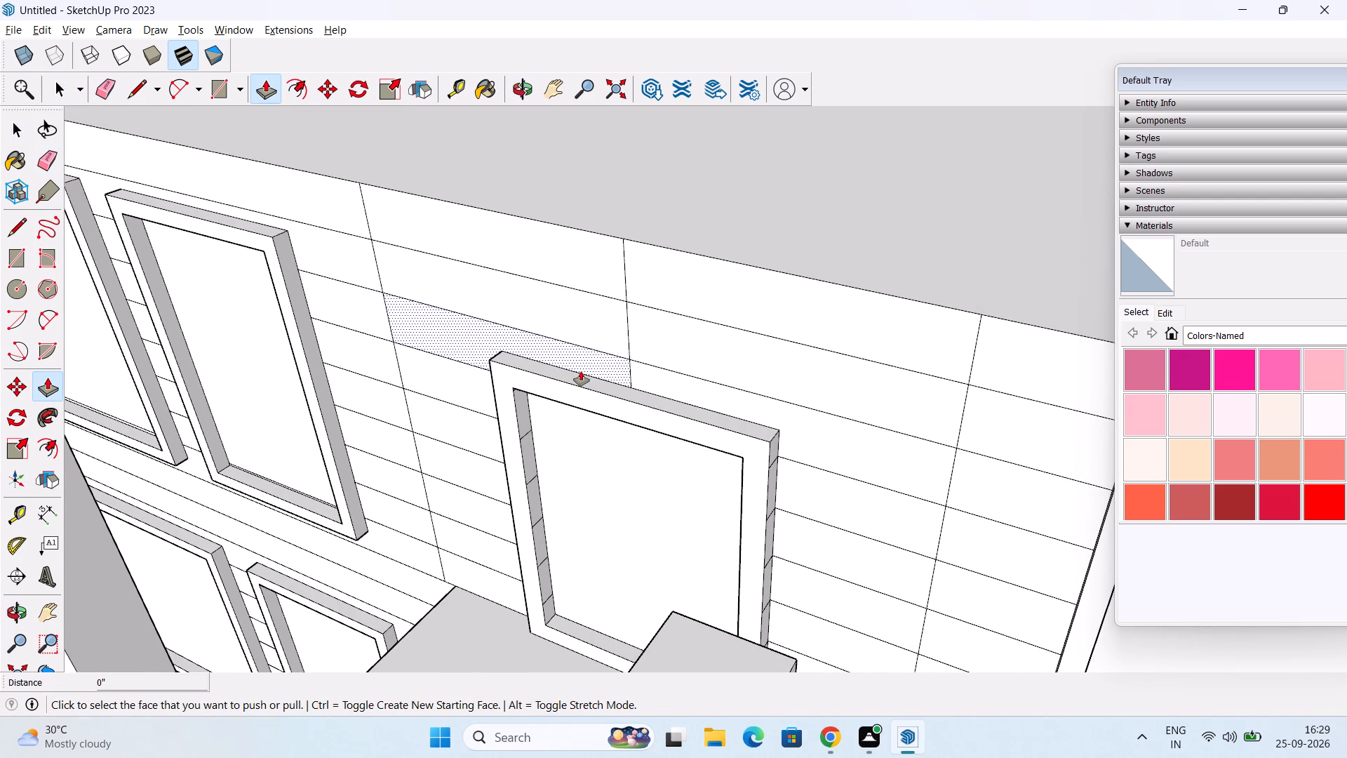
click(585, 379)
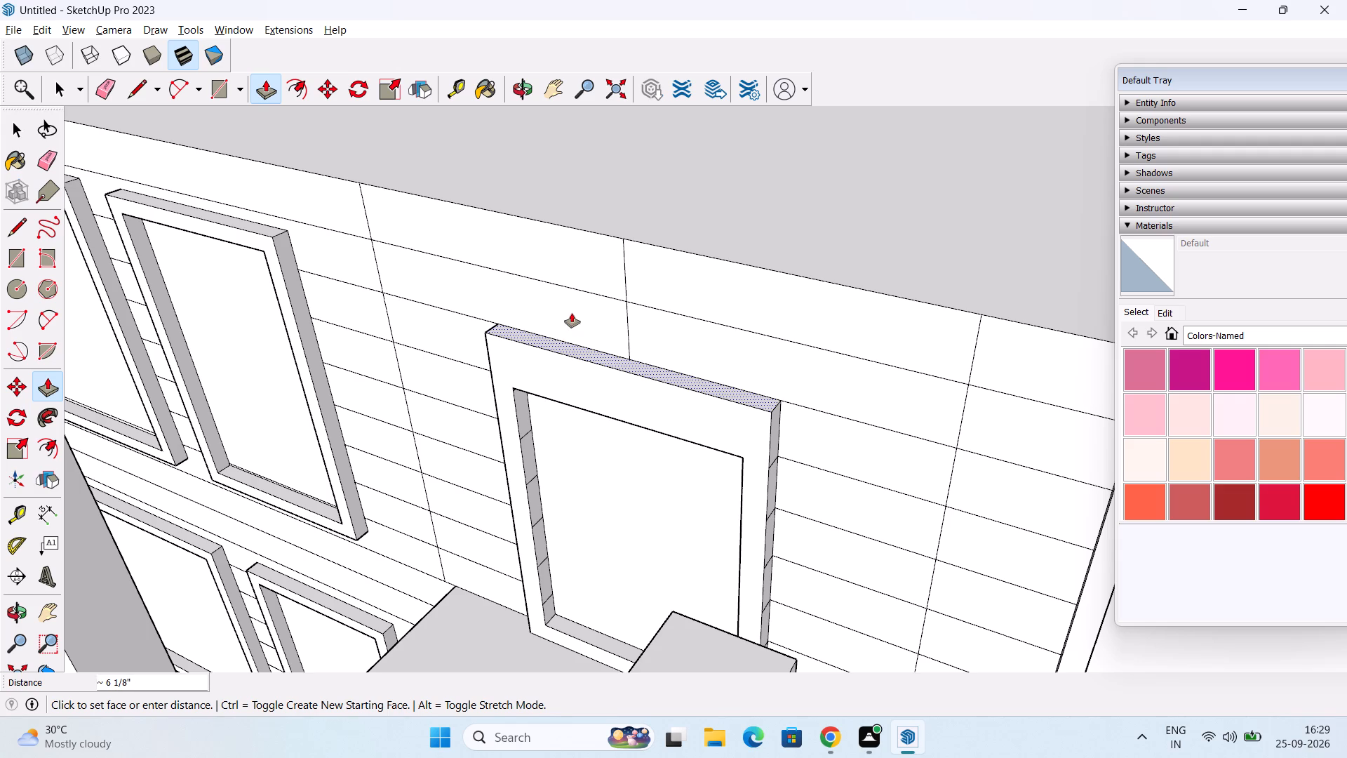
click(558, 344)
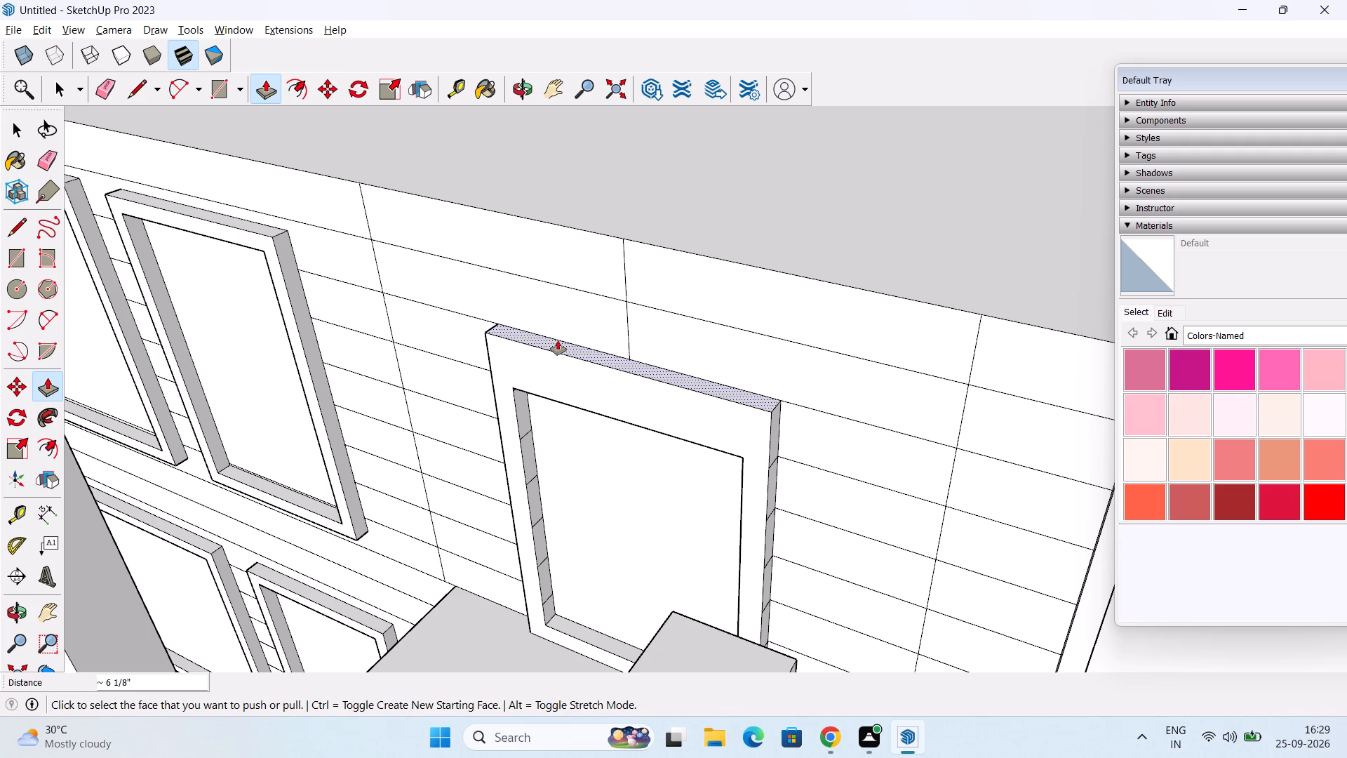
click(536, 335)
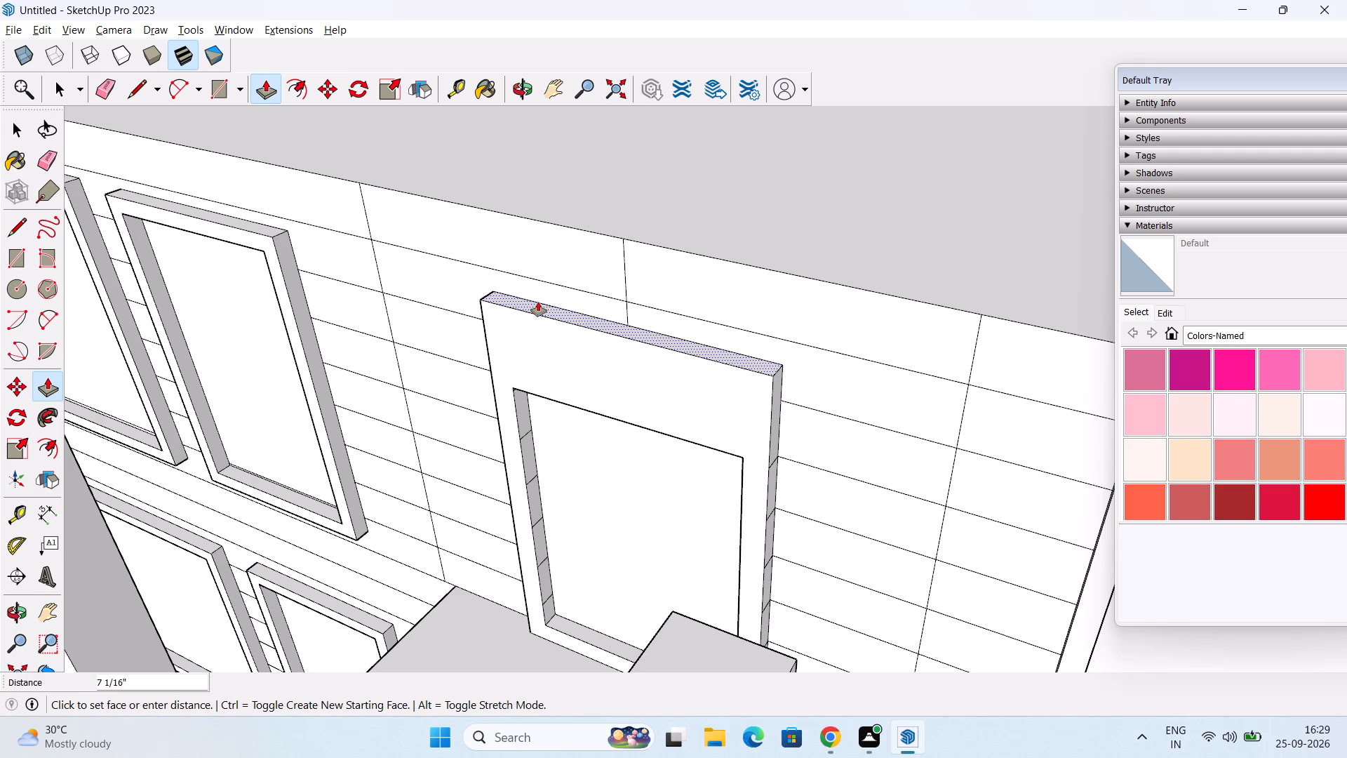
click(540, 291)
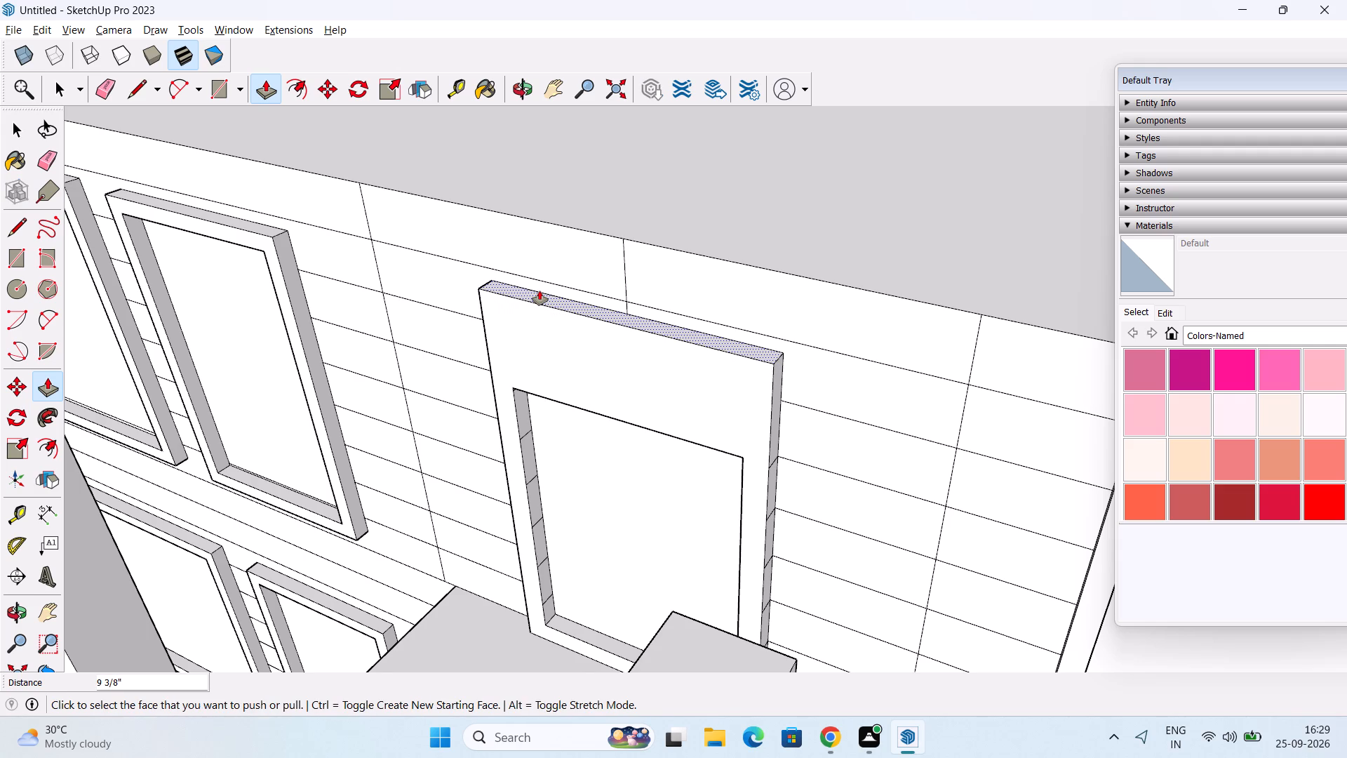
Push/Pull the underside of the upper central frame's head upward about 1' 3 15/16" to heighten the opening.
middle_drag(584, 420, 633, 277)
scroll(612, 310, up, 5)
middle_drag(621, 301, 638, 223)
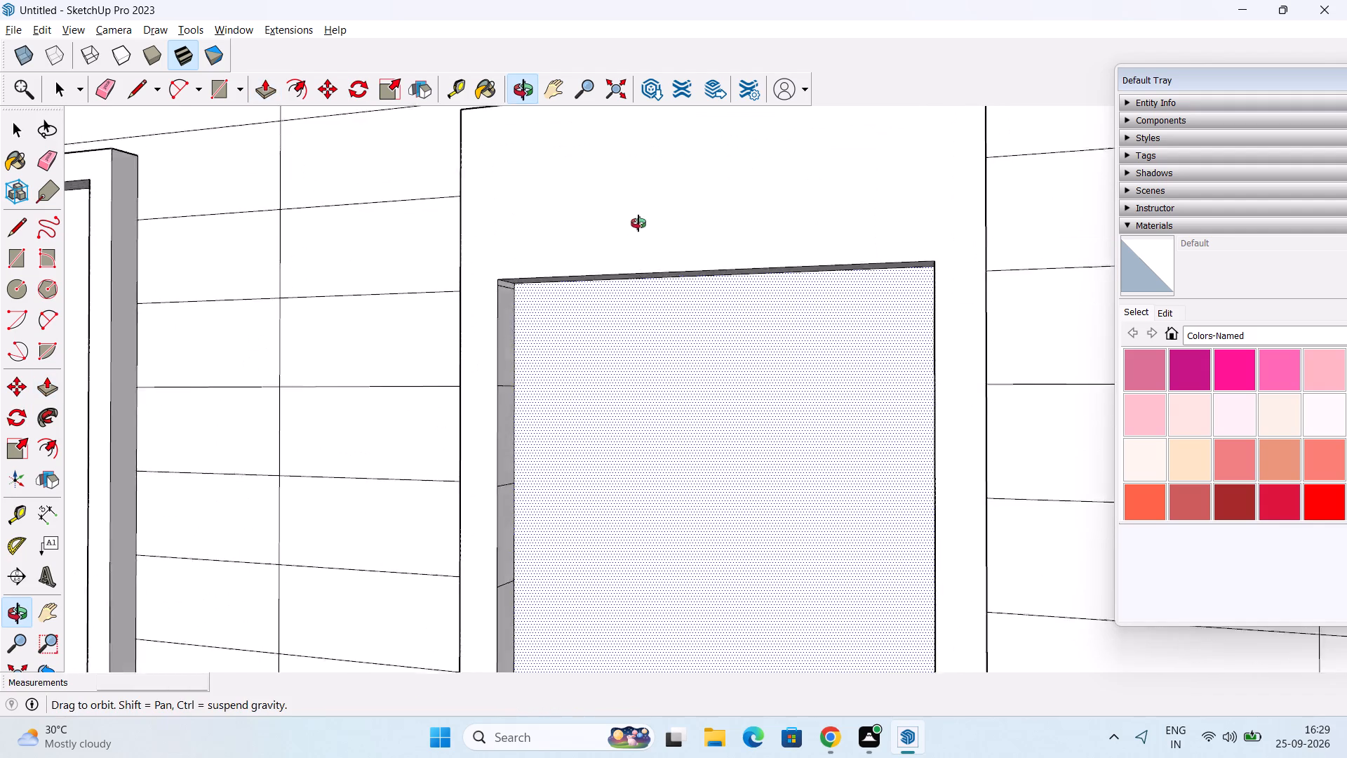
middle_drag(638, 223, 648, 160)
click(626, 267)
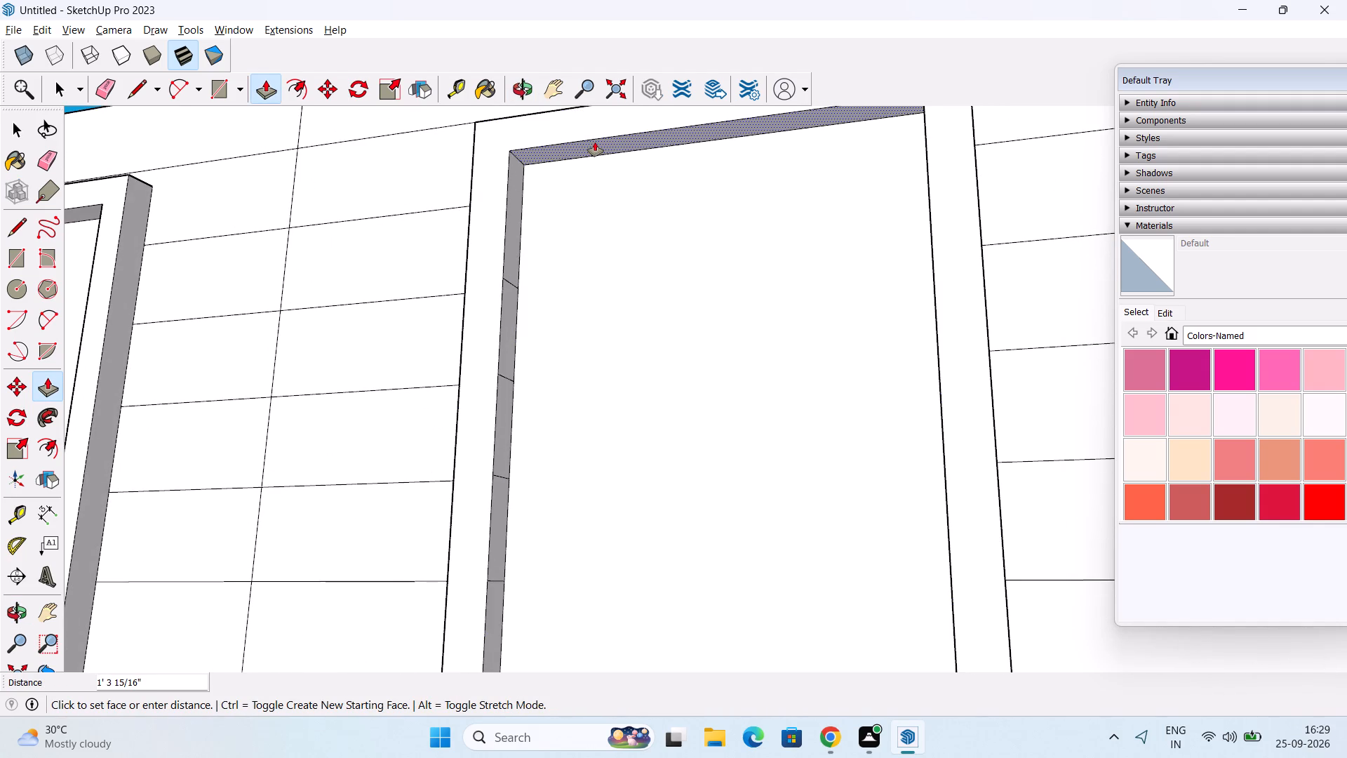
click(595, 142)
Inspect the heightened upper central opening and the whole building from the front and corner.
scroll(610, 180, down, 3)
middle_drag(621, 231, 671, 328)
scroll(672, 316, down, 3)
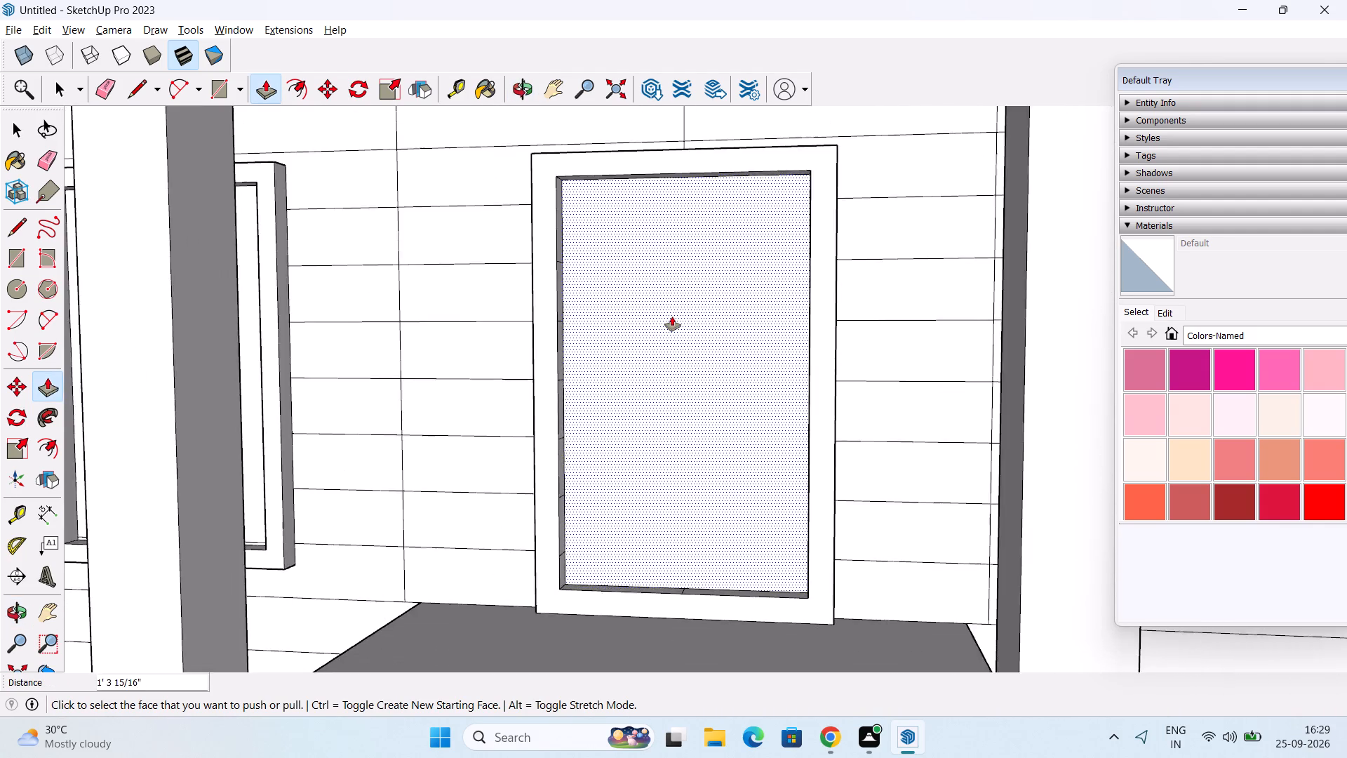
scroll(673, 317, down, 3)
middle_drag(673, 317, 673, 354)
key(space)
scroll(599, 540, down, 4)
middle_drag(597, 547, 560, 550)
scroll(597, 543, down, 1)
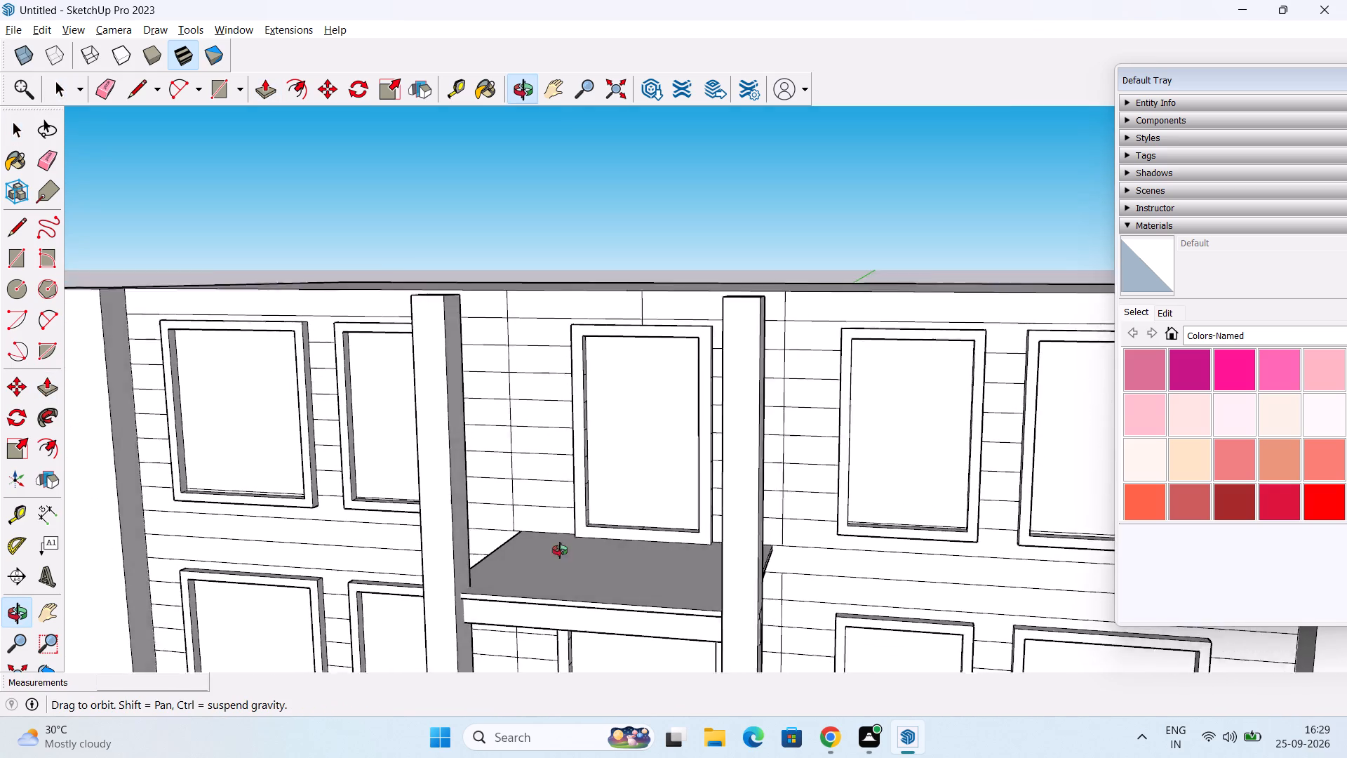
middle_drag(560, 550, 513, 574)
scroll(511, 561, down, 7)
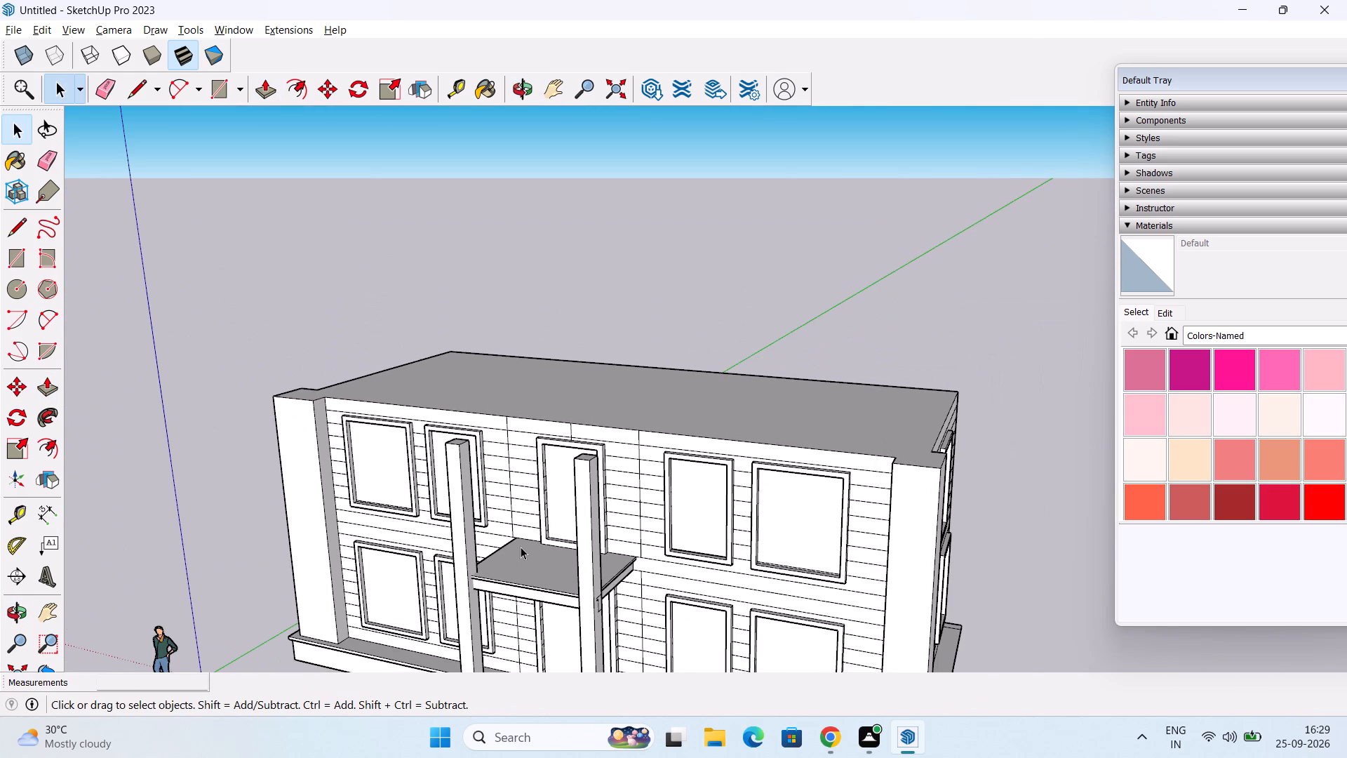
scroll(528, 548, down, 3)
shift+middle_drag(540, 564, 467, 444)
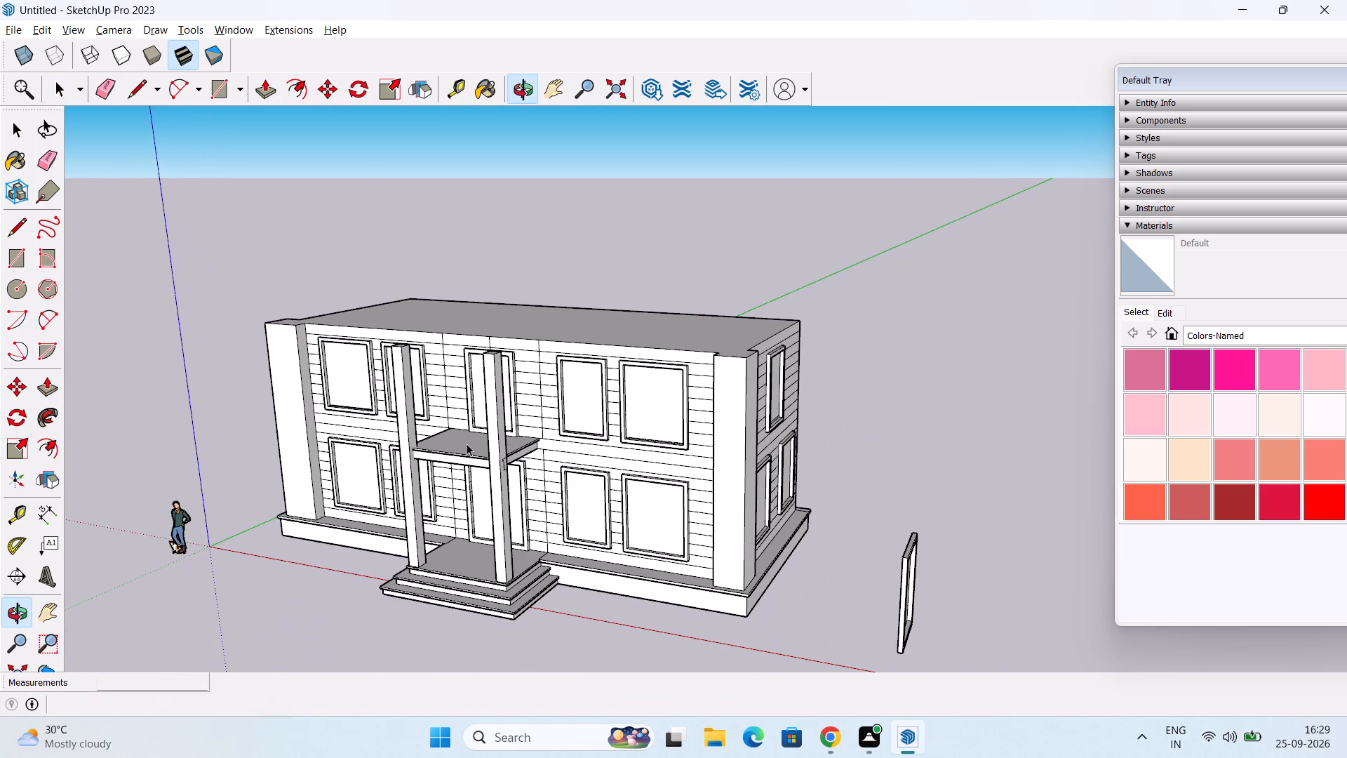
middle_drag(475, 439, 434, 458)
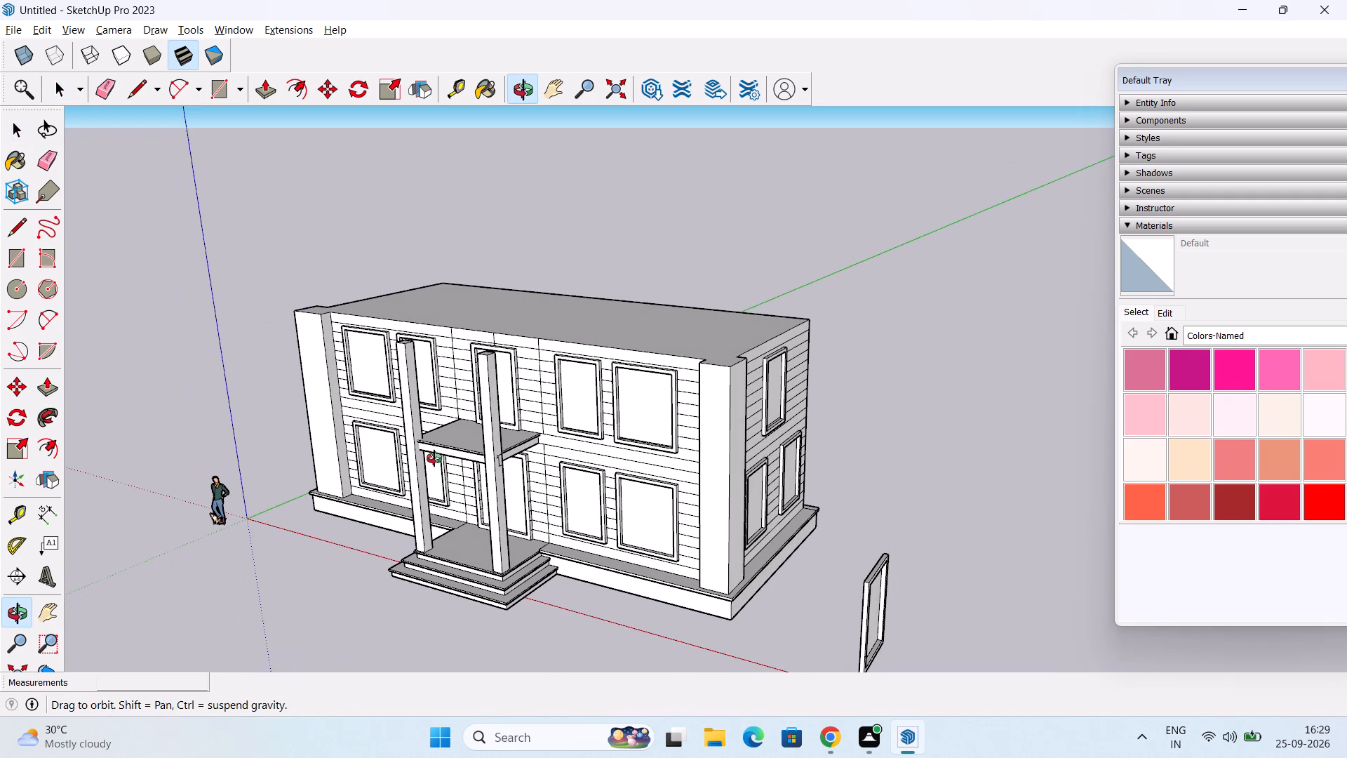
middle_drag(434, 458, 412, 459)
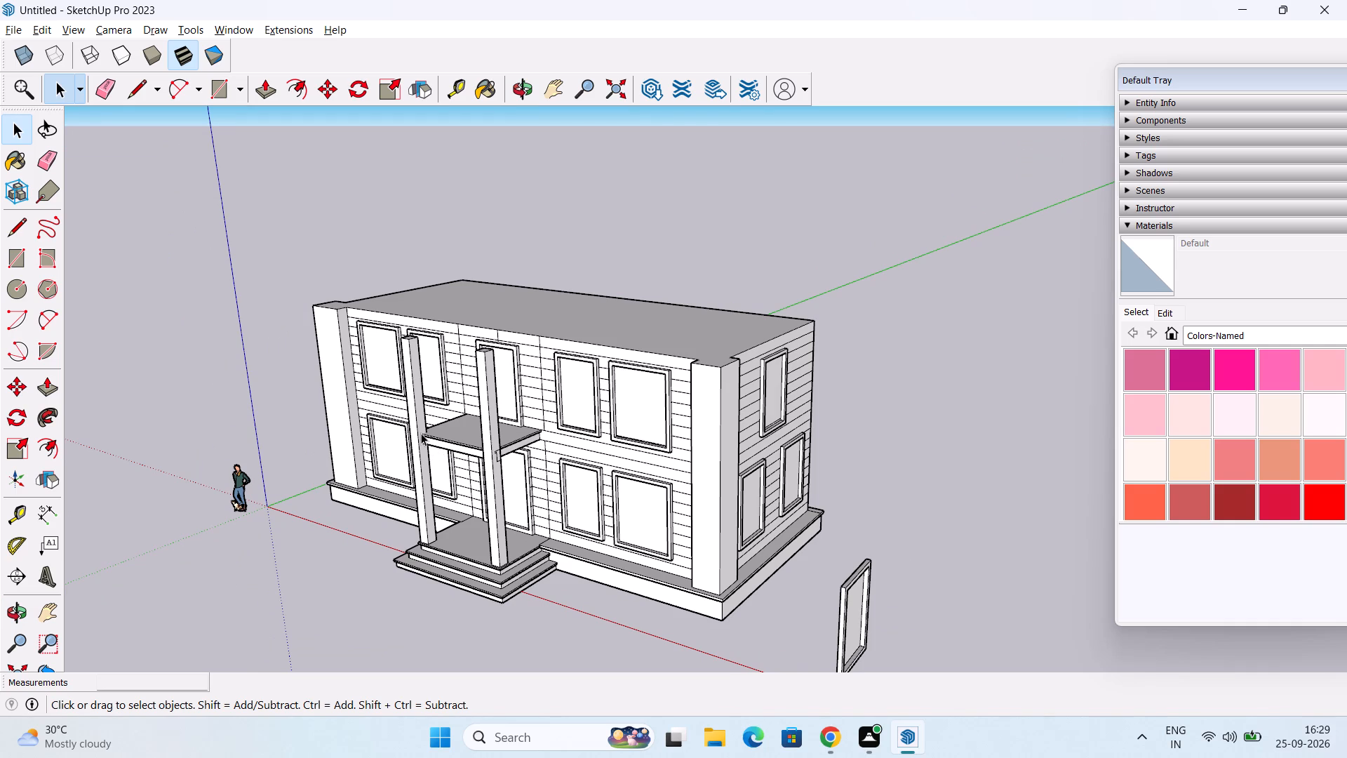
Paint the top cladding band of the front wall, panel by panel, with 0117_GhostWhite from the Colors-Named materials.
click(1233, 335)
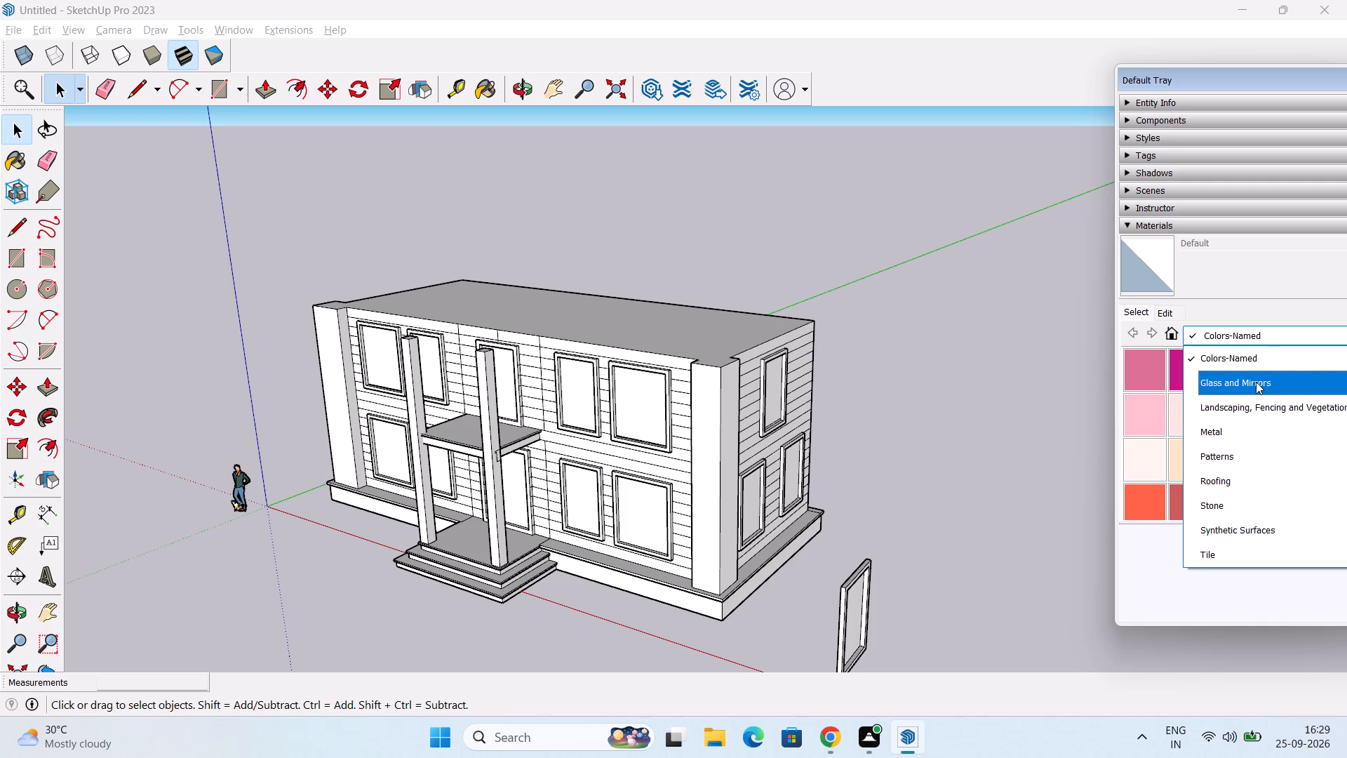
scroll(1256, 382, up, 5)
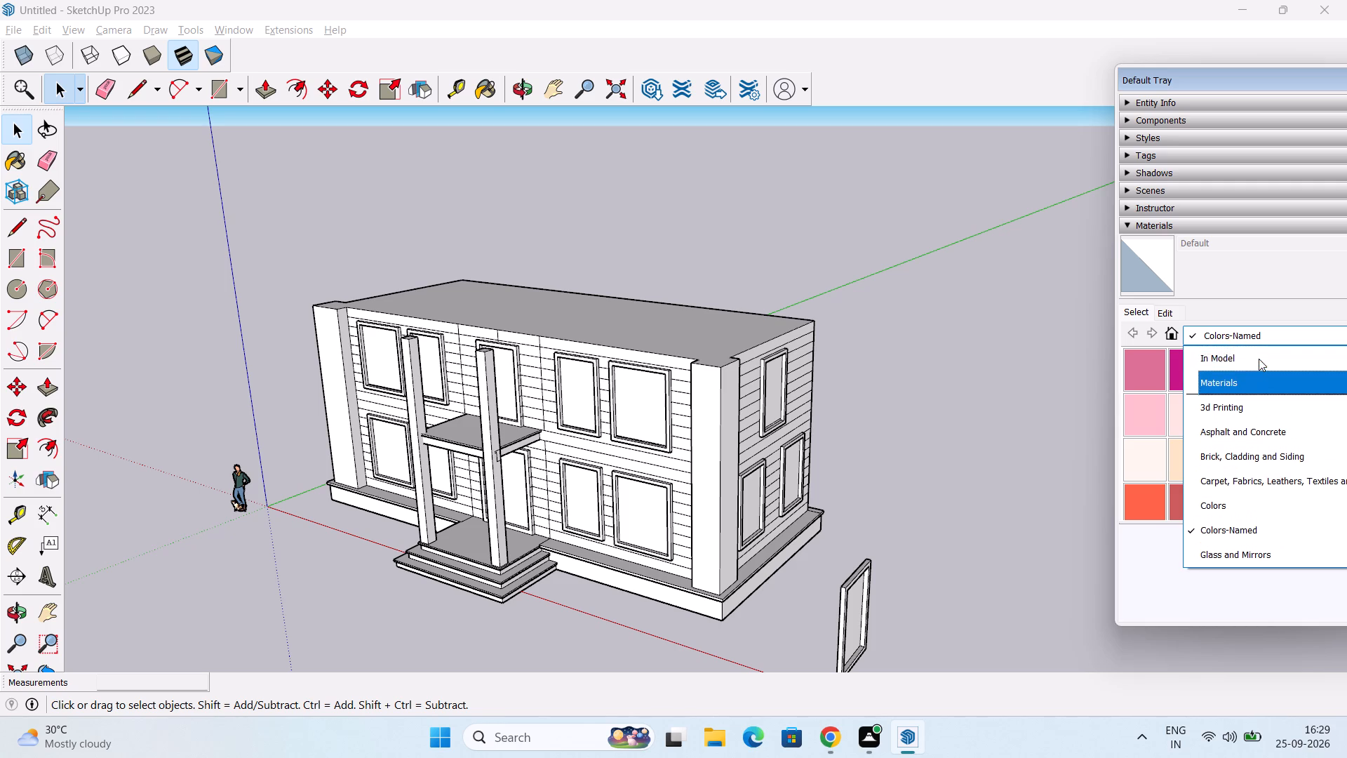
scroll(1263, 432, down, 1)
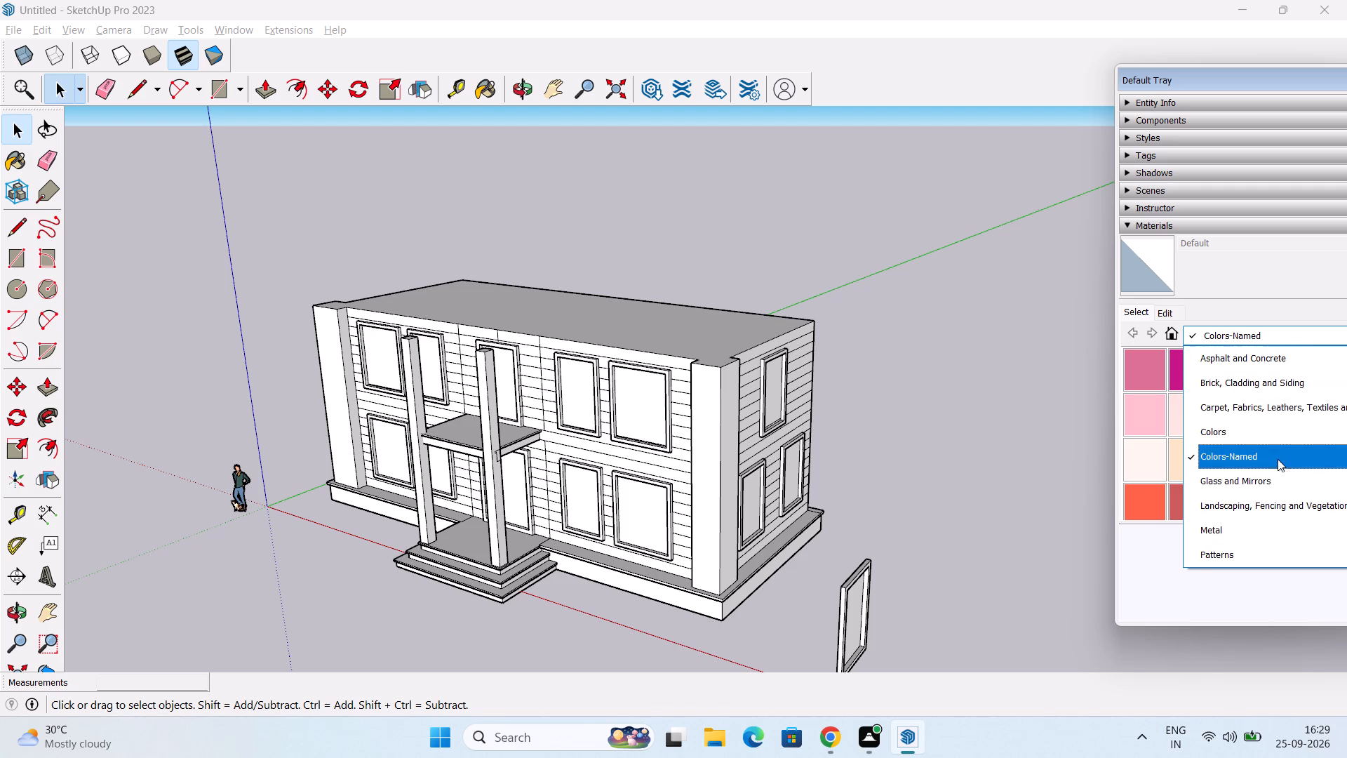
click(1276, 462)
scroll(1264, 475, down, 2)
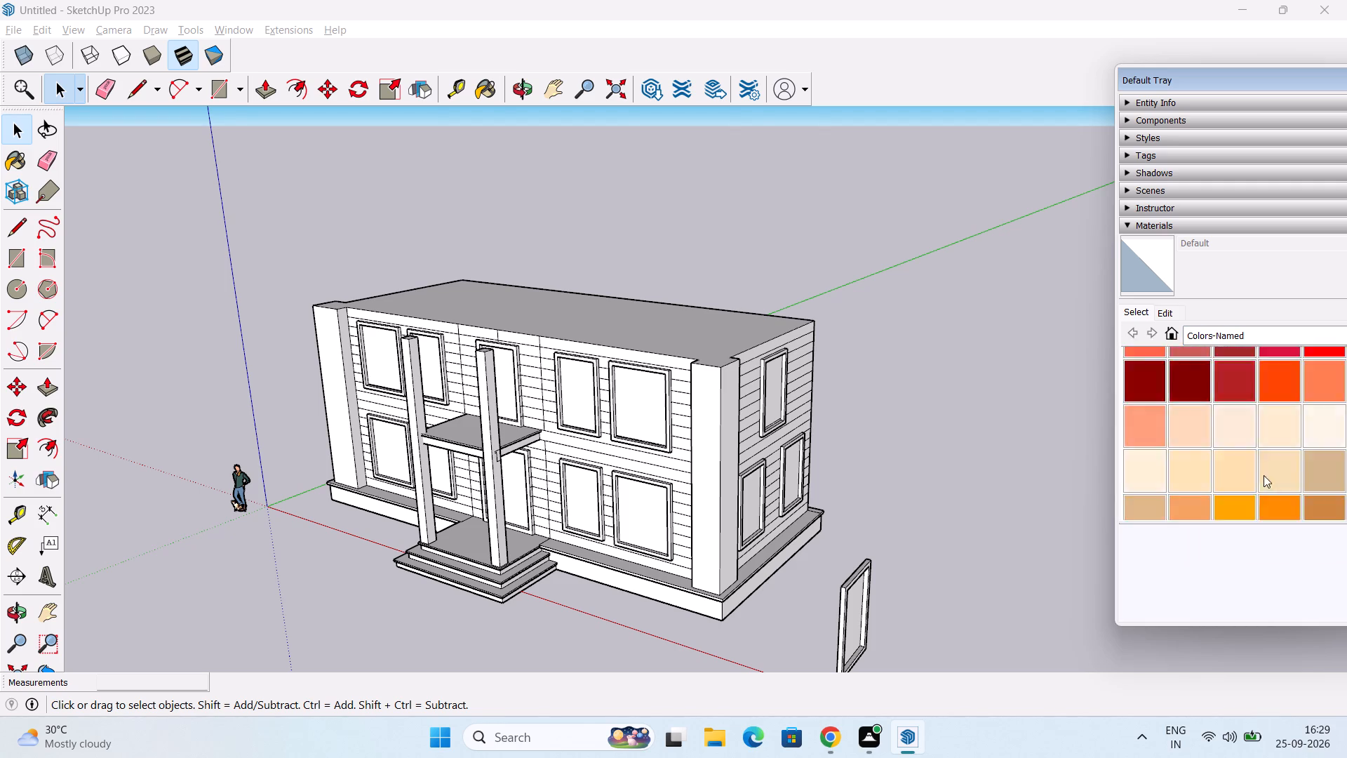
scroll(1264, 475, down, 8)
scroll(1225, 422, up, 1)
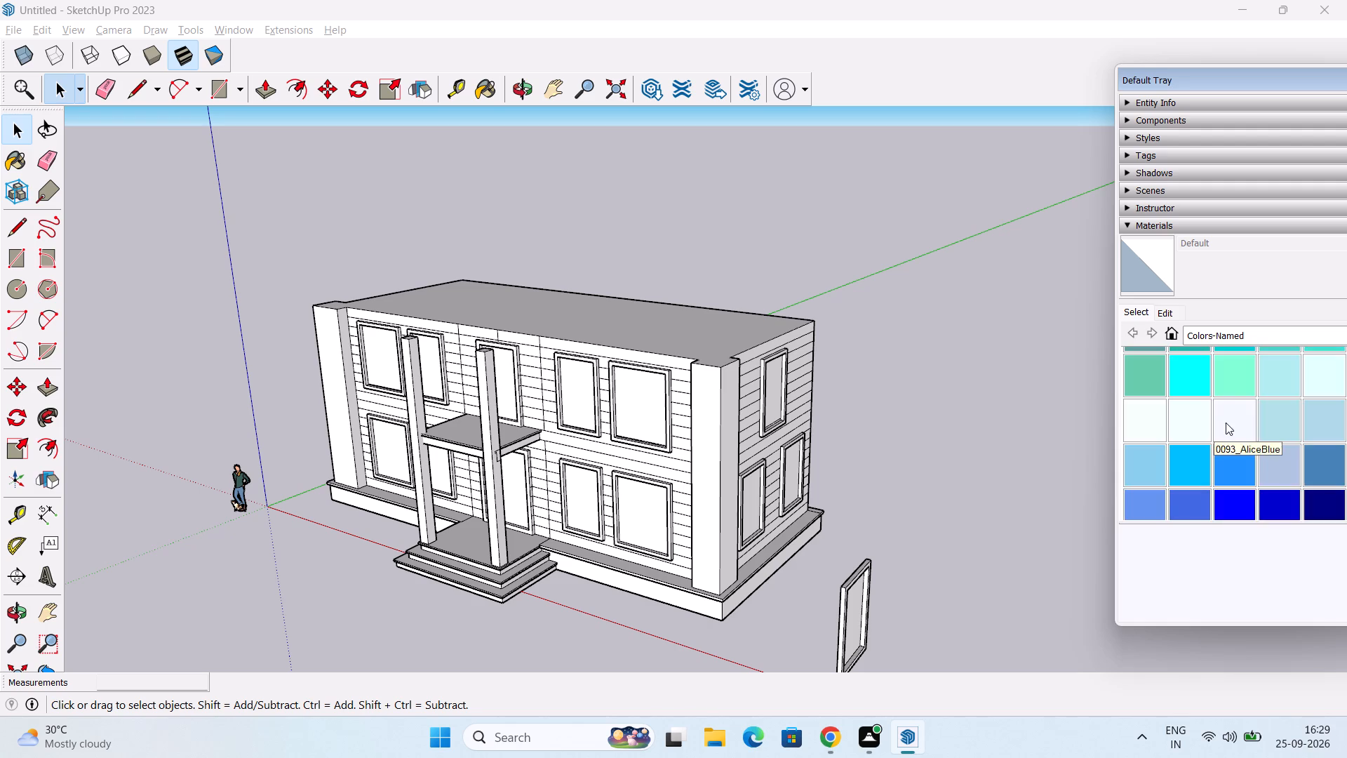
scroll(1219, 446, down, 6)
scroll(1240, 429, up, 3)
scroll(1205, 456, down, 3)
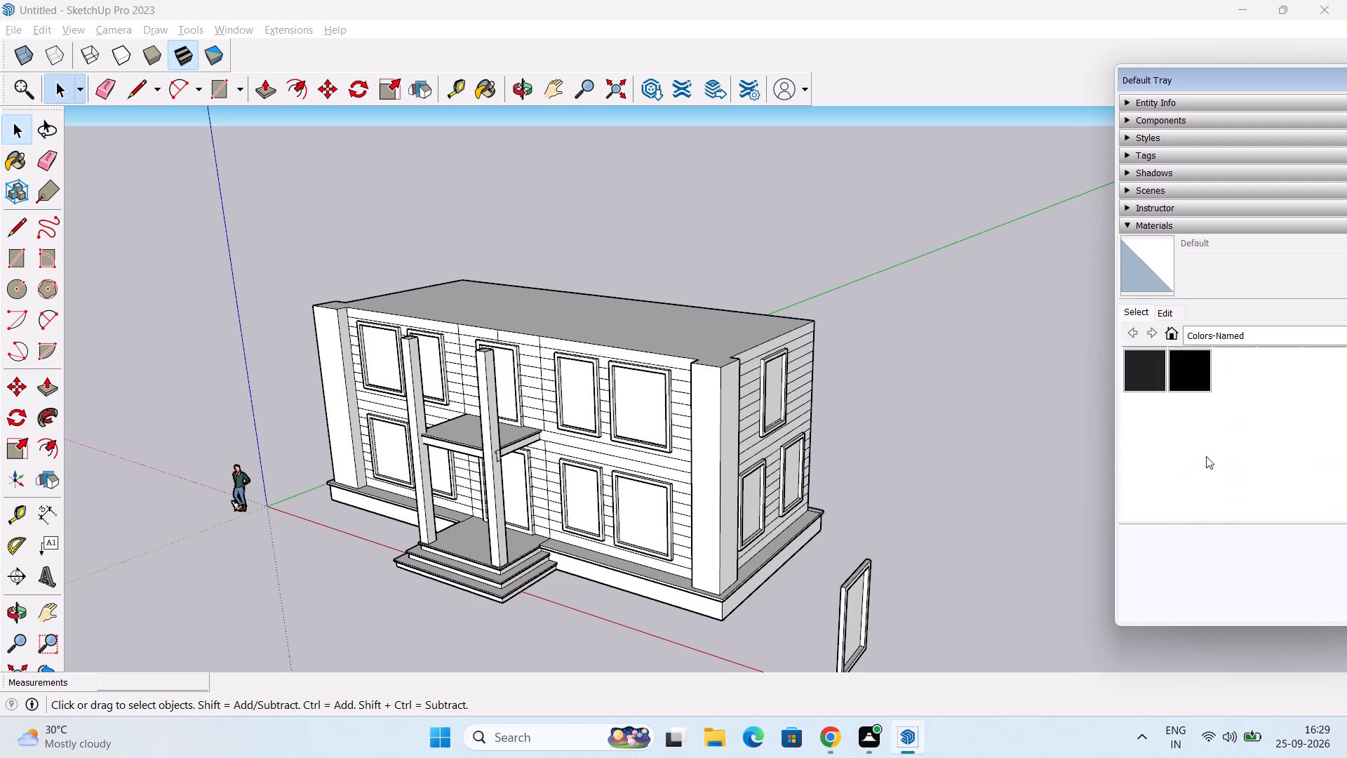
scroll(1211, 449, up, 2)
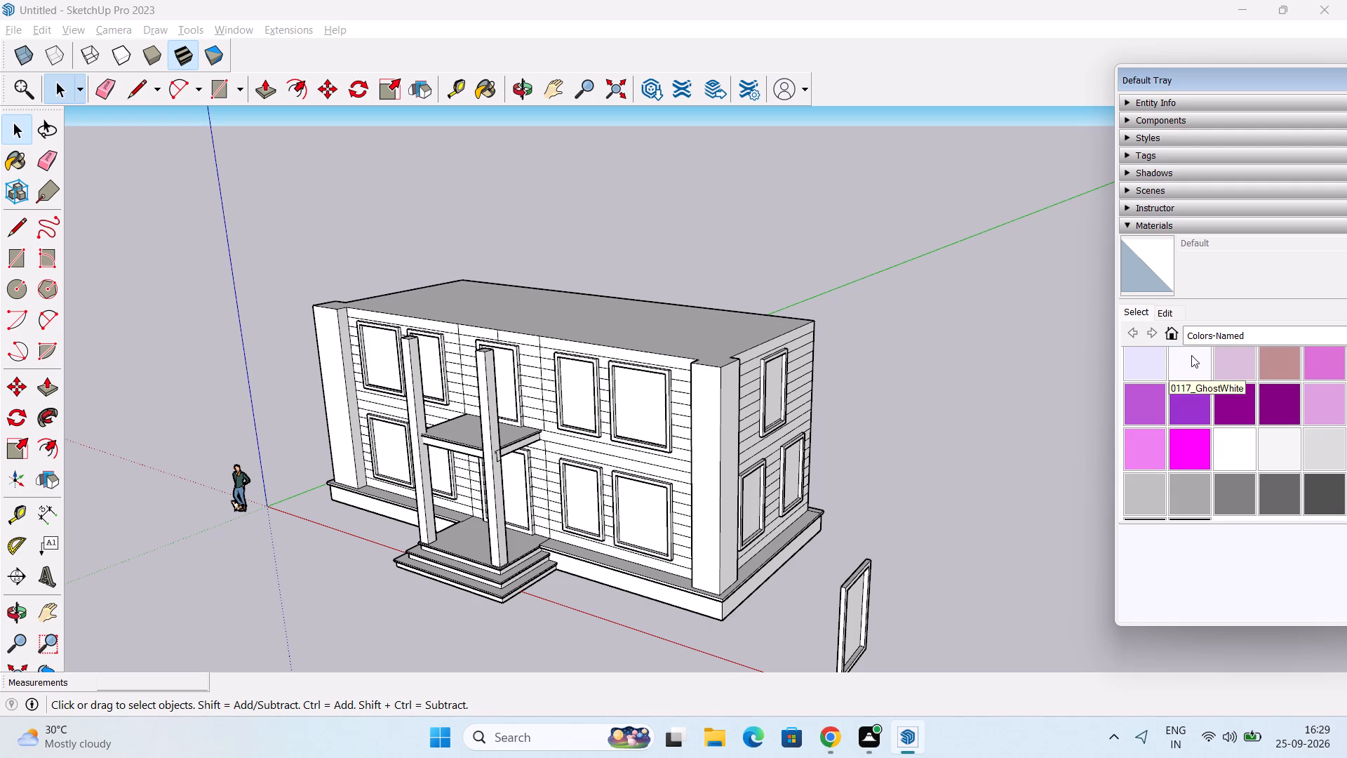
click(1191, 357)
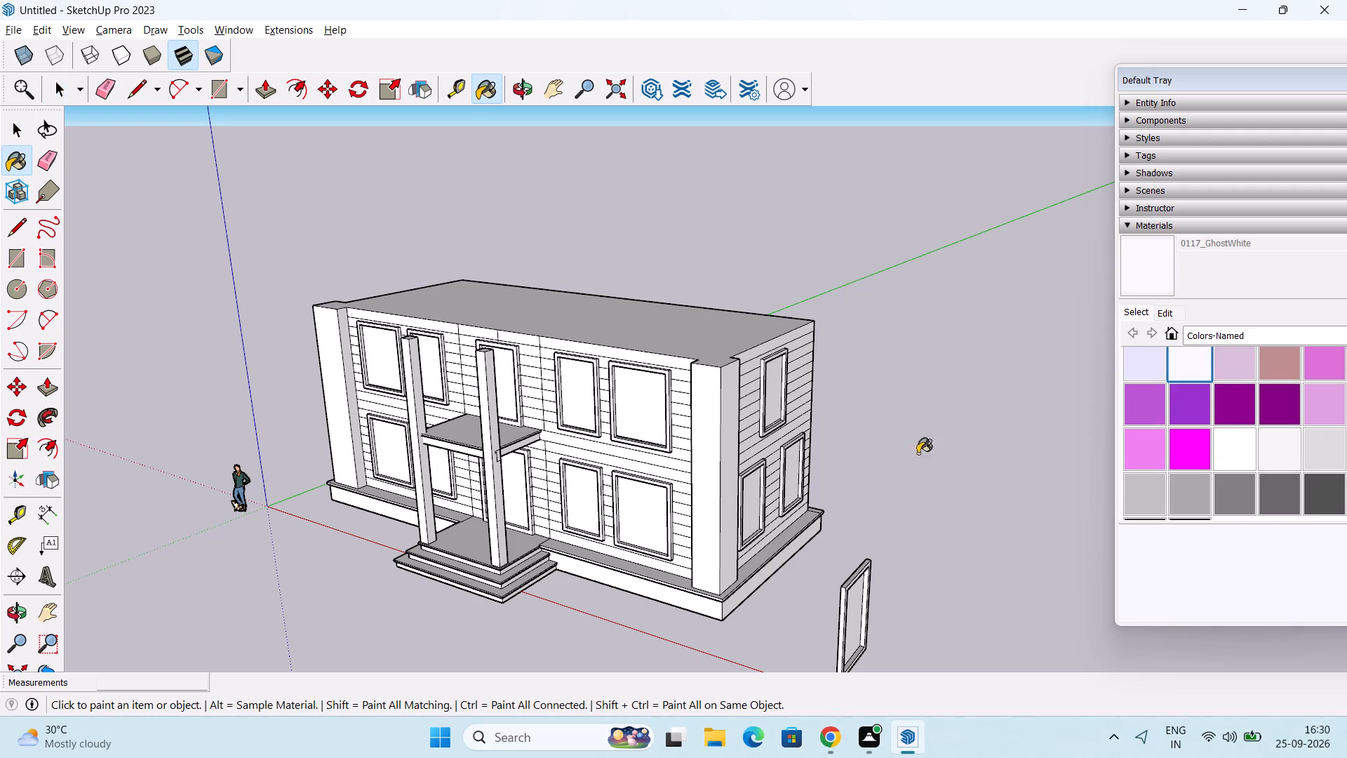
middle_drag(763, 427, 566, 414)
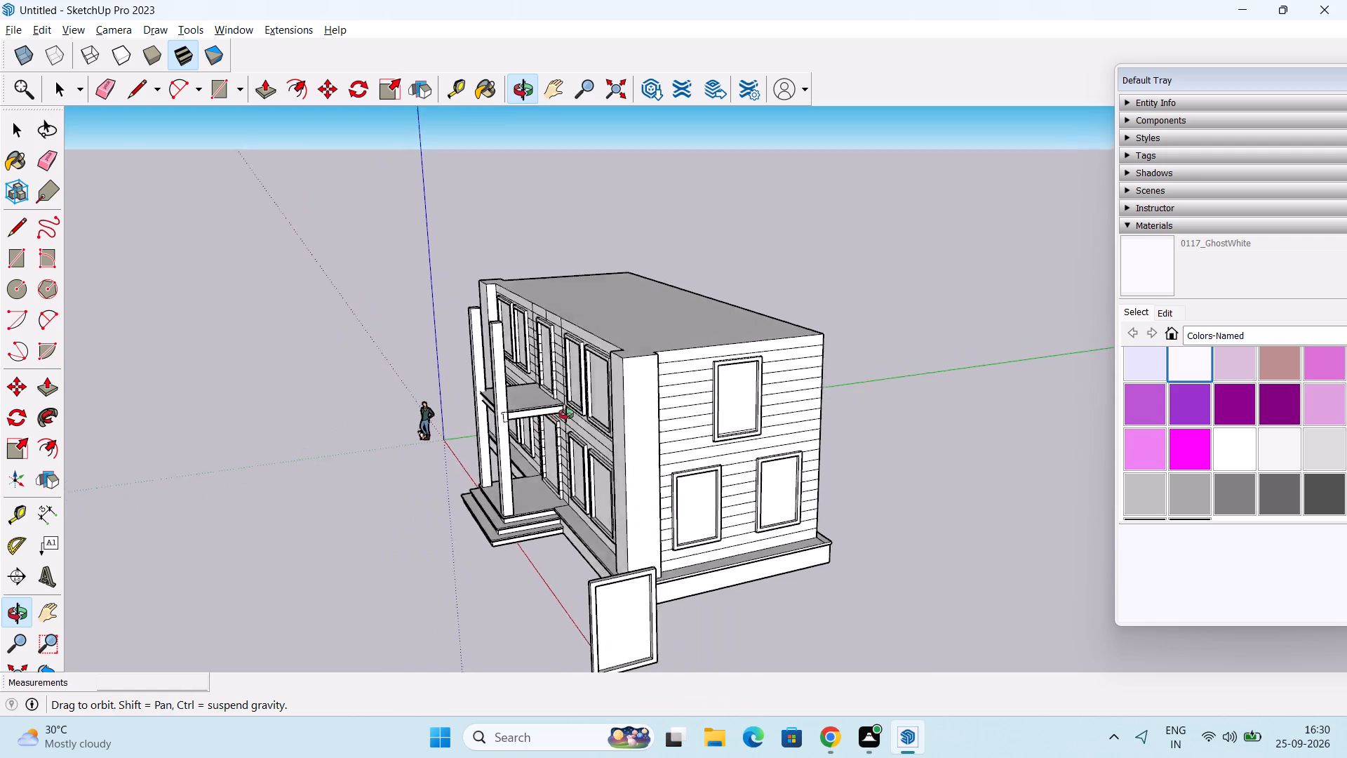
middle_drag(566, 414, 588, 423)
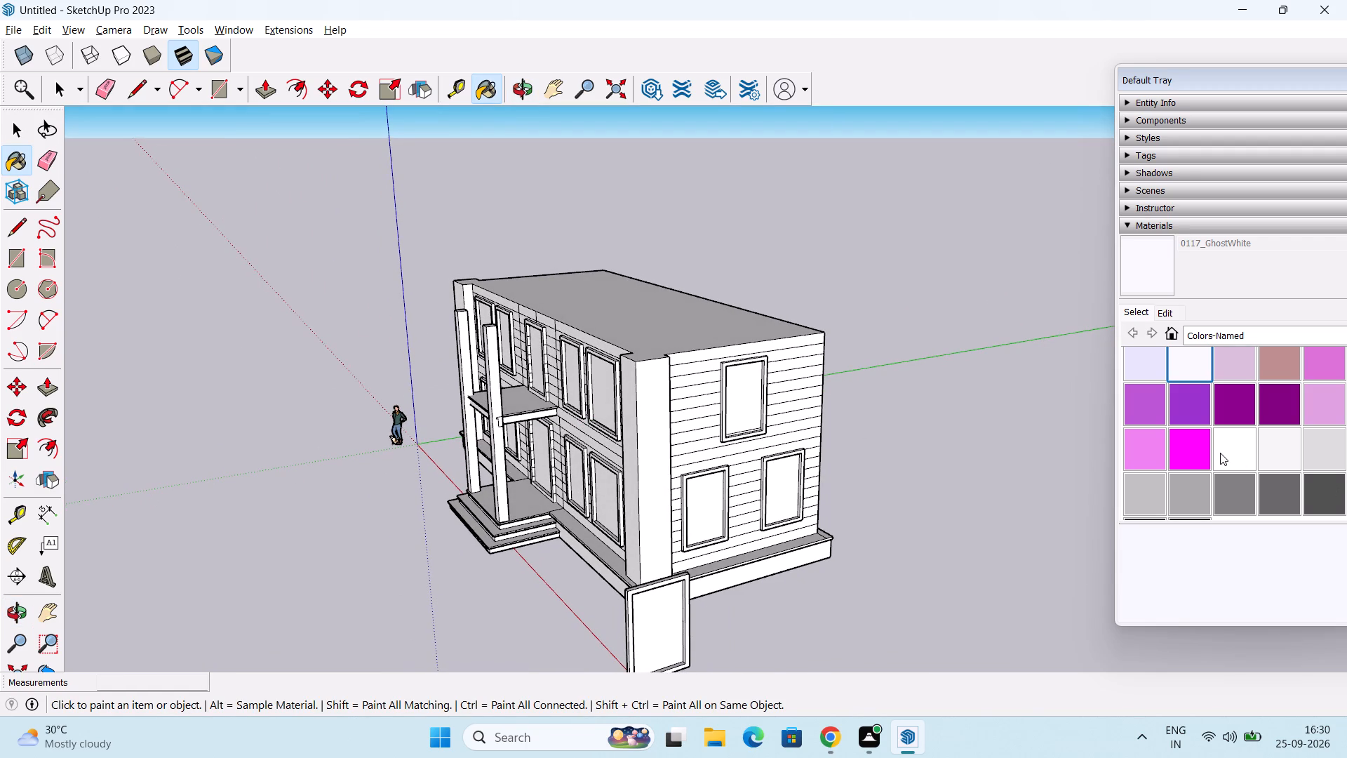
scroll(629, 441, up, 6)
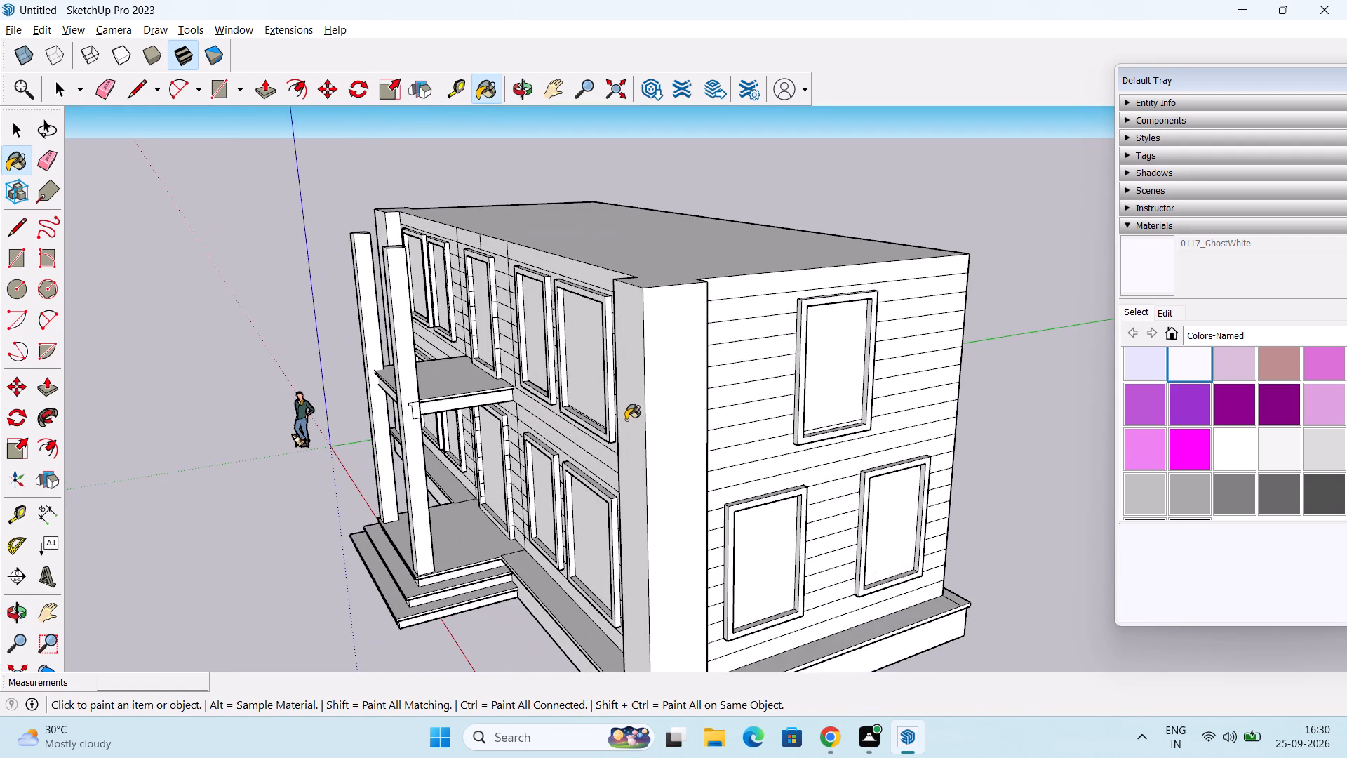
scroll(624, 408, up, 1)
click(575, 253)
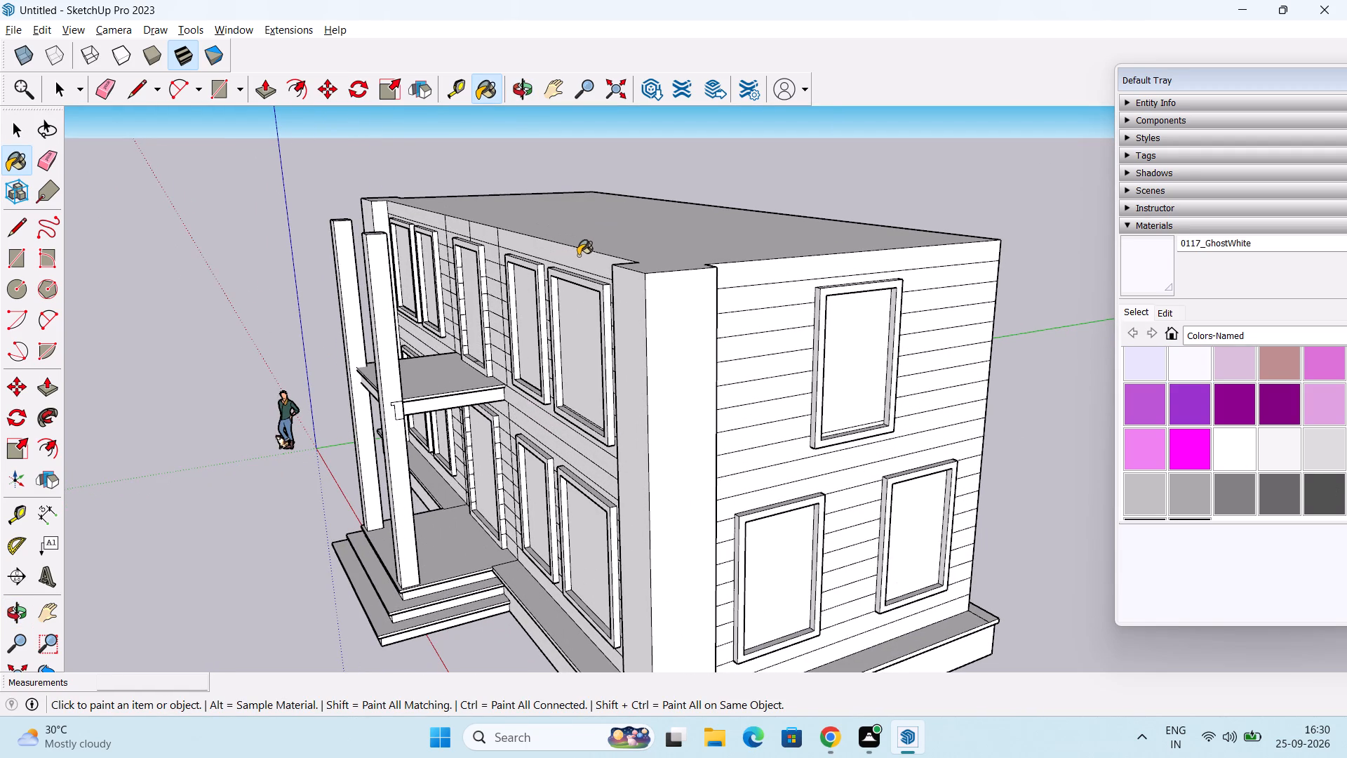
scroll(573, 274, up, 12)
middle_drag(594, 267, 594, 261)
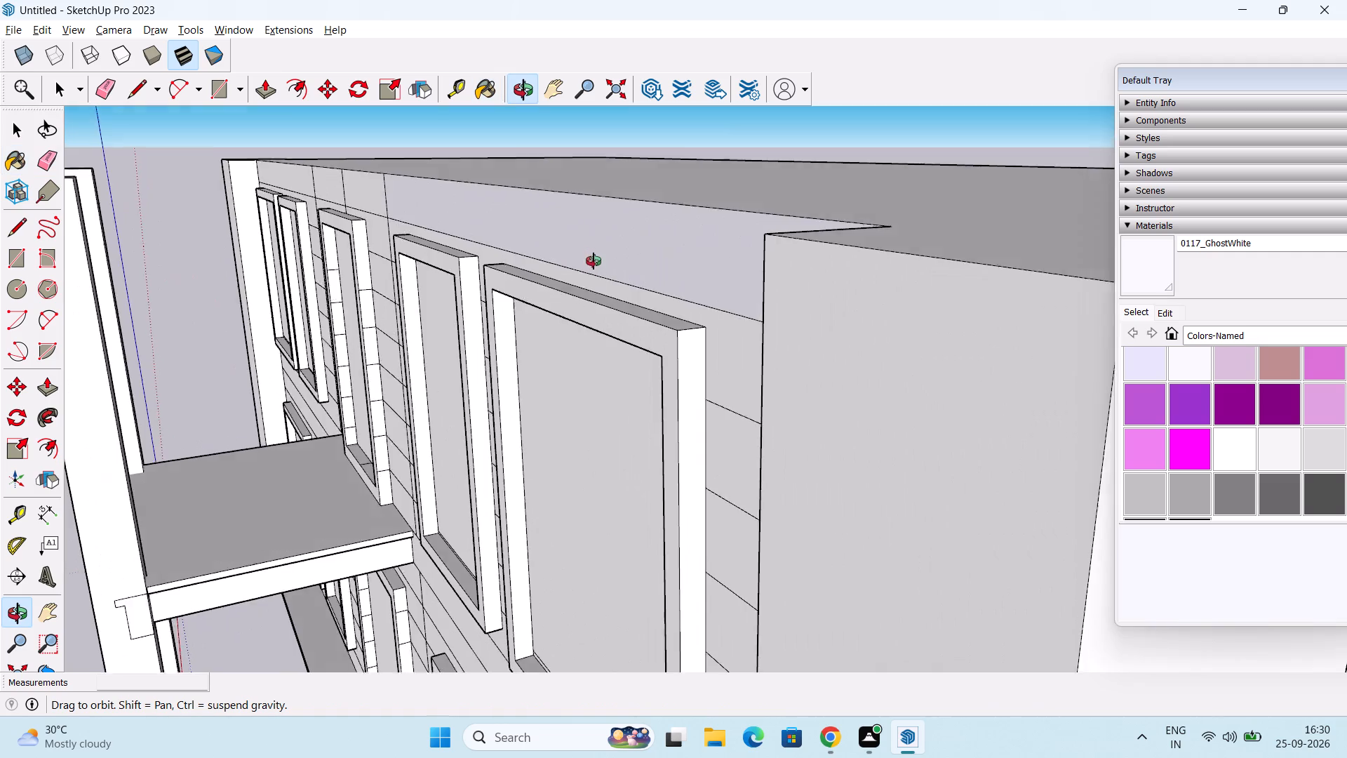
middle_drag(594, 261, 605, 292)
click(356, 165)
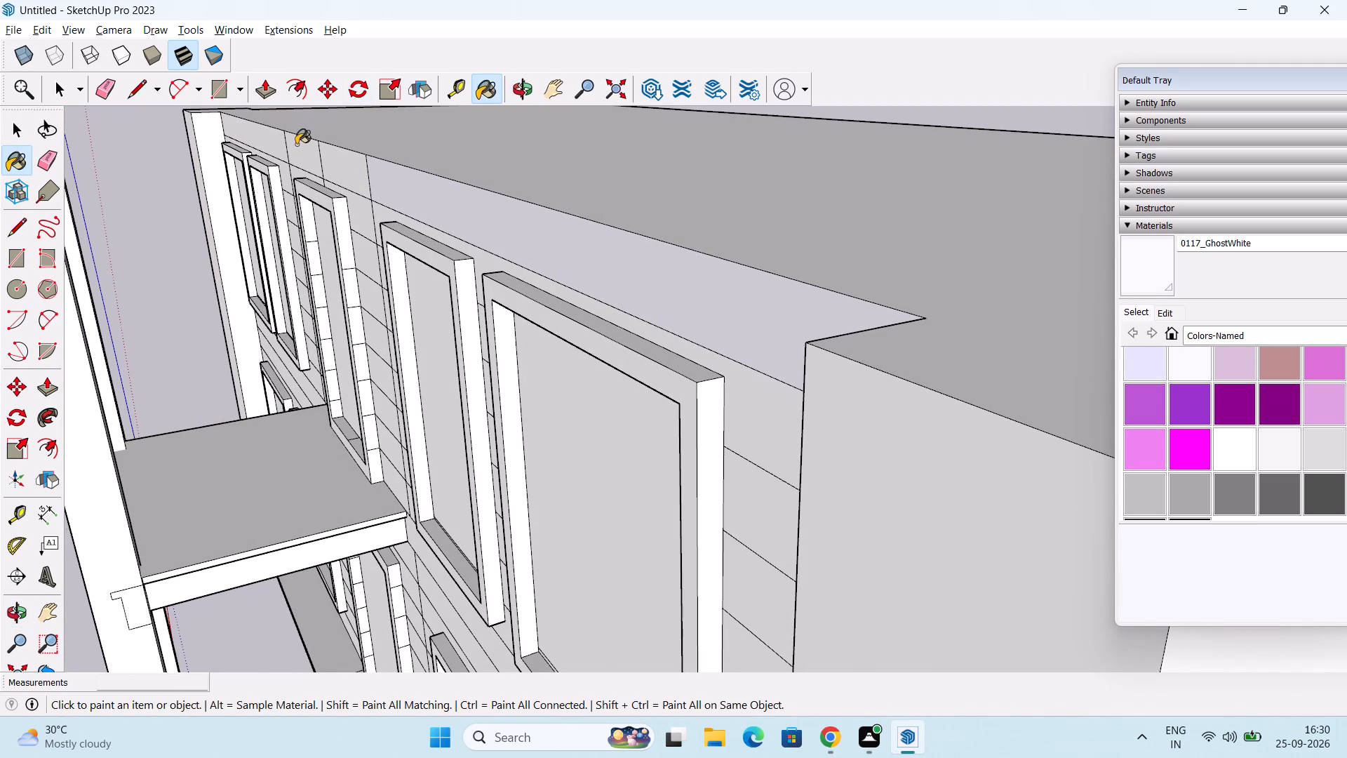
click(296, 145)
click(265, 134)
Paint all four panels of the front wall's top cladding band with 0052_FloralWhite from Colors-Named.
scroll(1313, 409, up, 7)
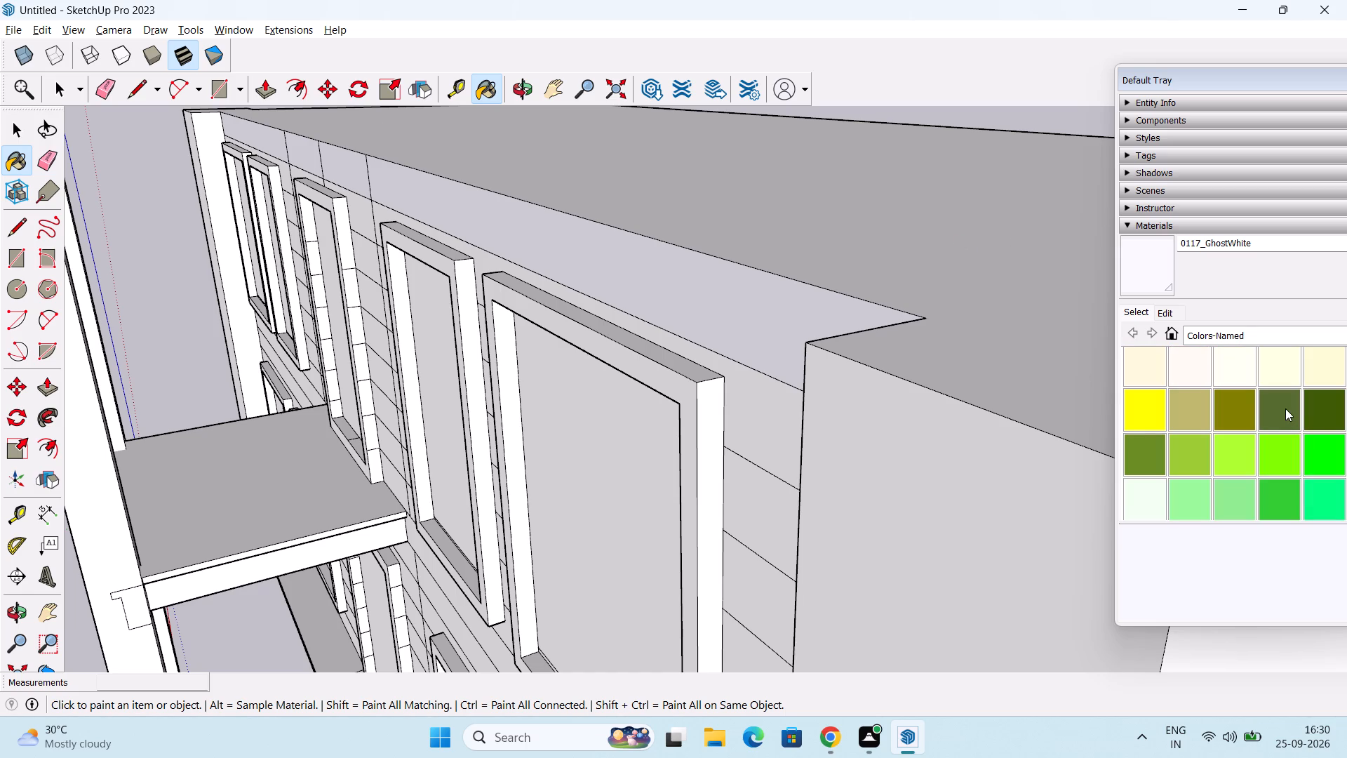
click(1198, 375)
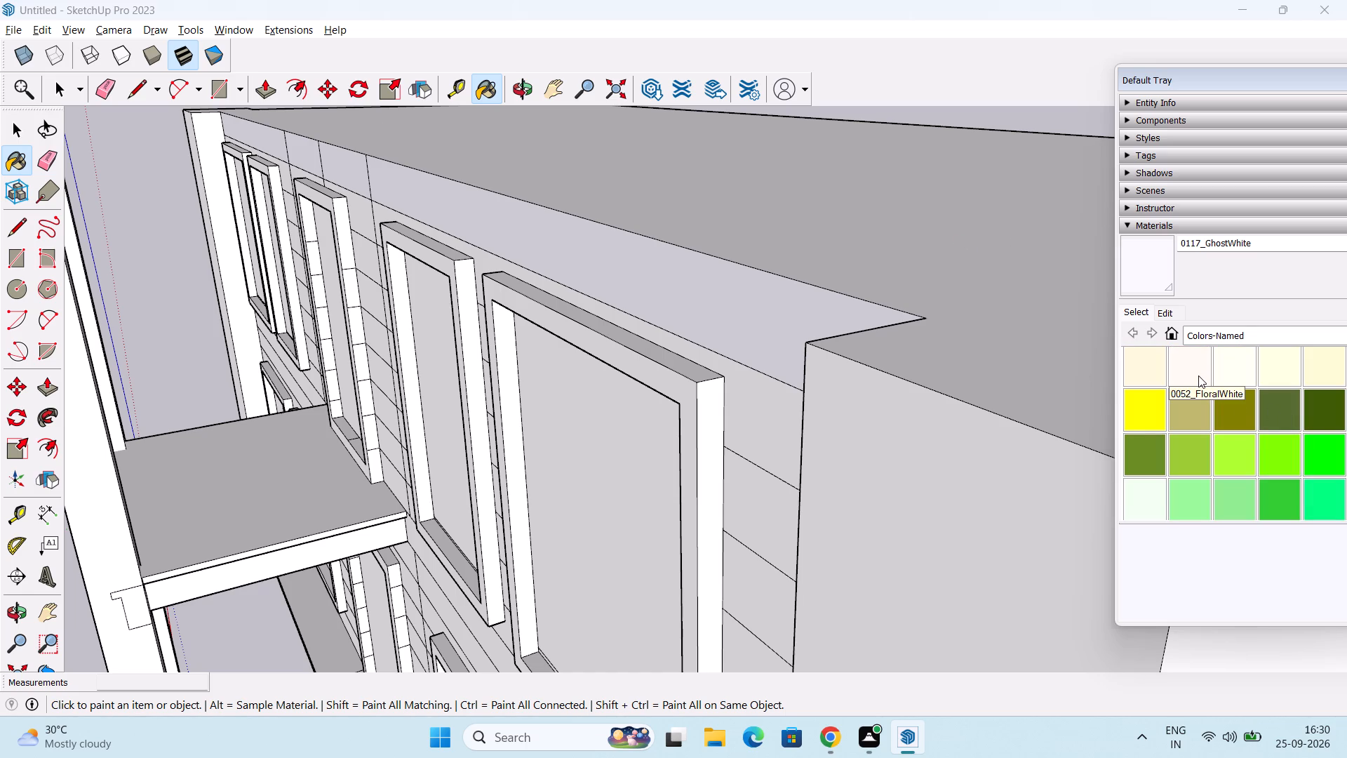
scroll(1207, 395, up, 4)
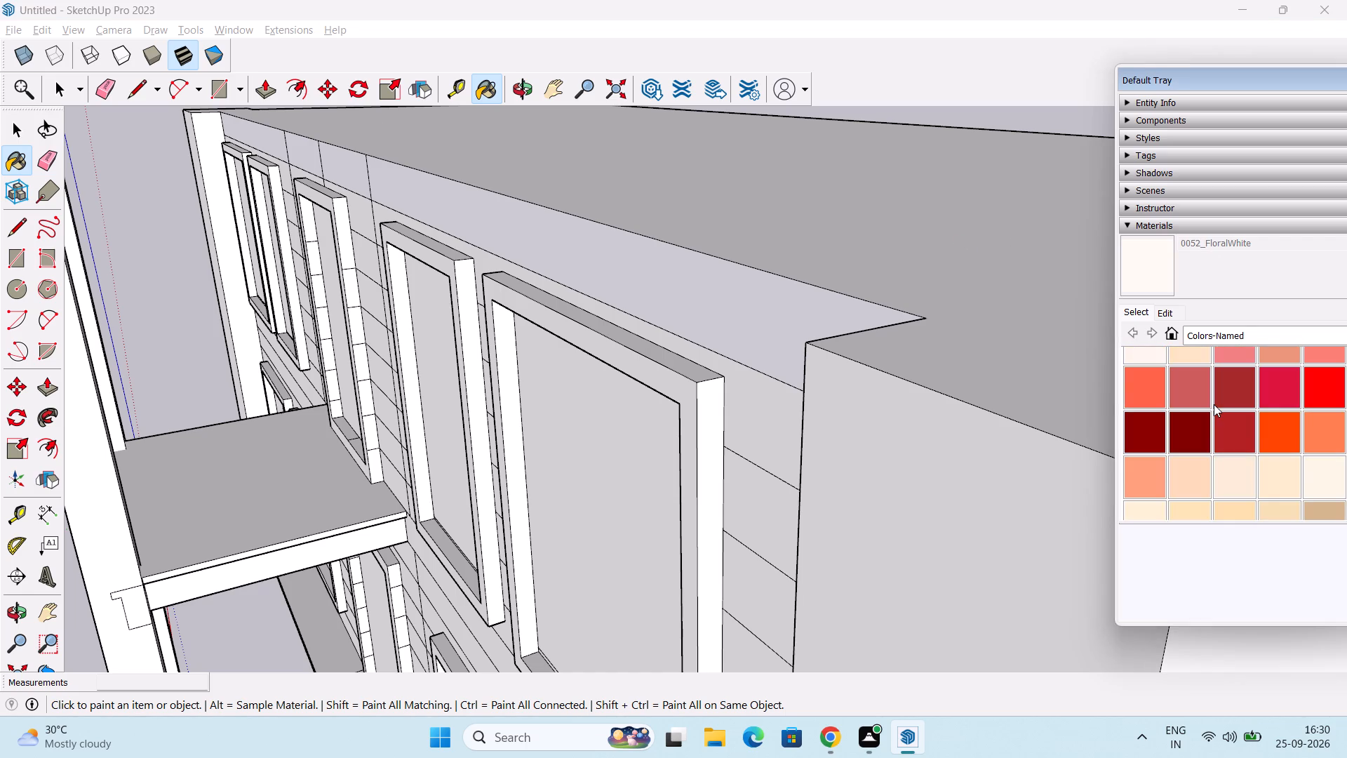
scroll(1214, 404, up, 1)
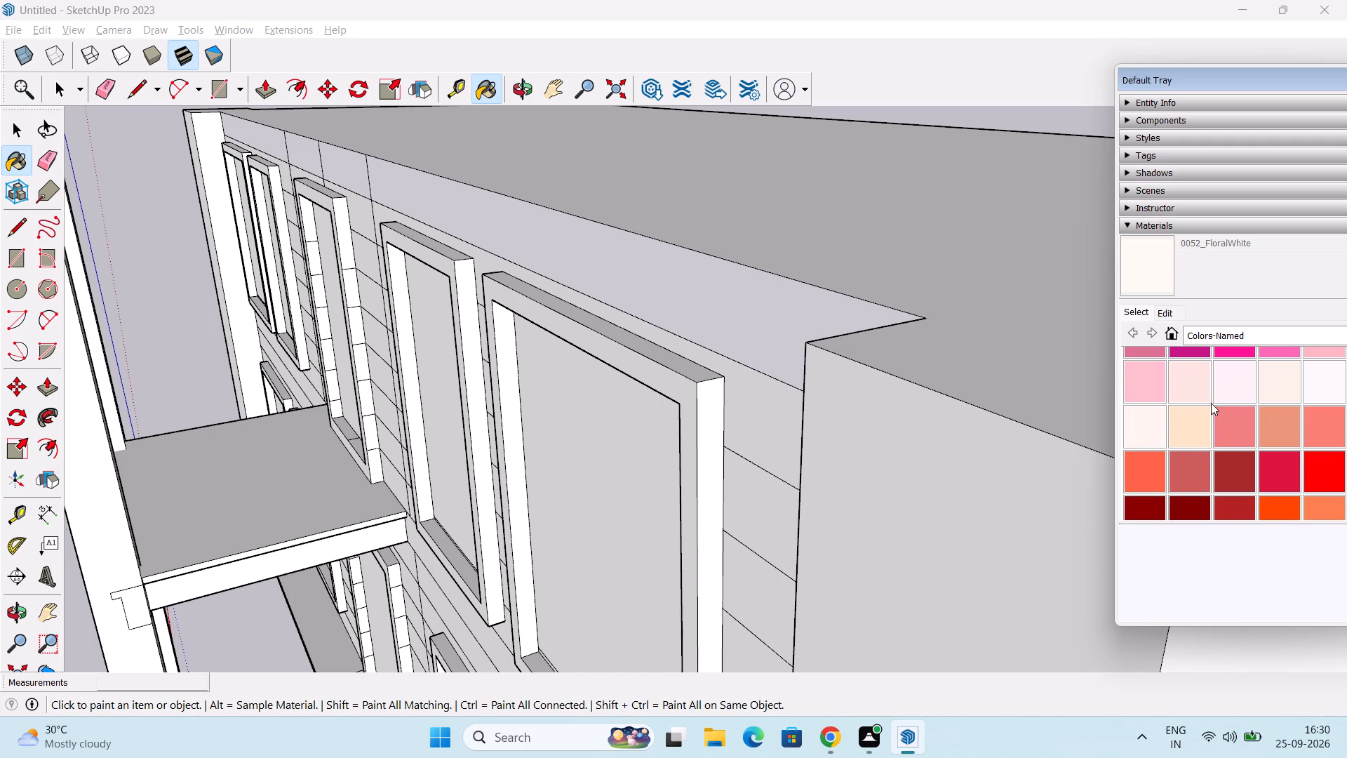
click(267, 138)
click(299, 146)
drag(332, 162, 341, 164)
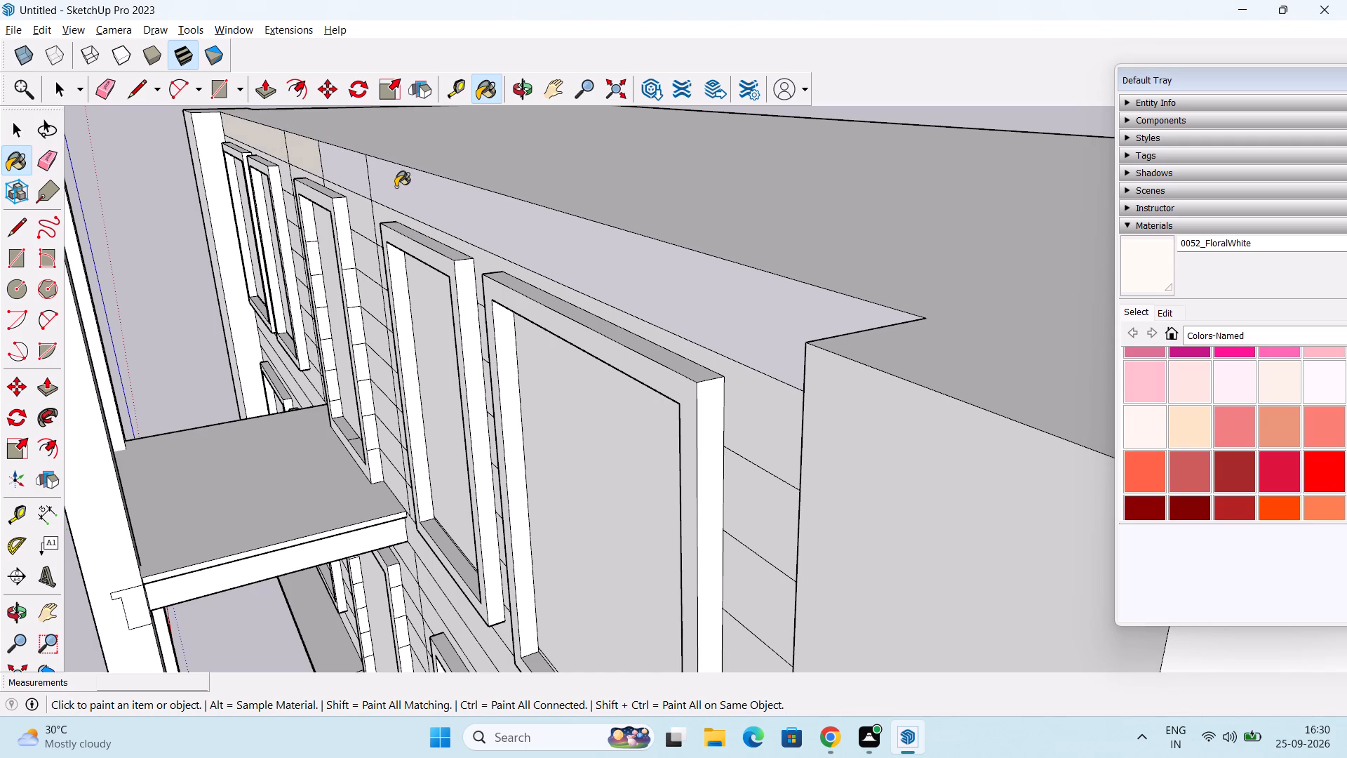
click(398, 187)
Paint the four cladding boards below the top band, beside the large upper-floor corner window, with 0052_FloralWhite.
middle_drag(561, 265, 597, 226)
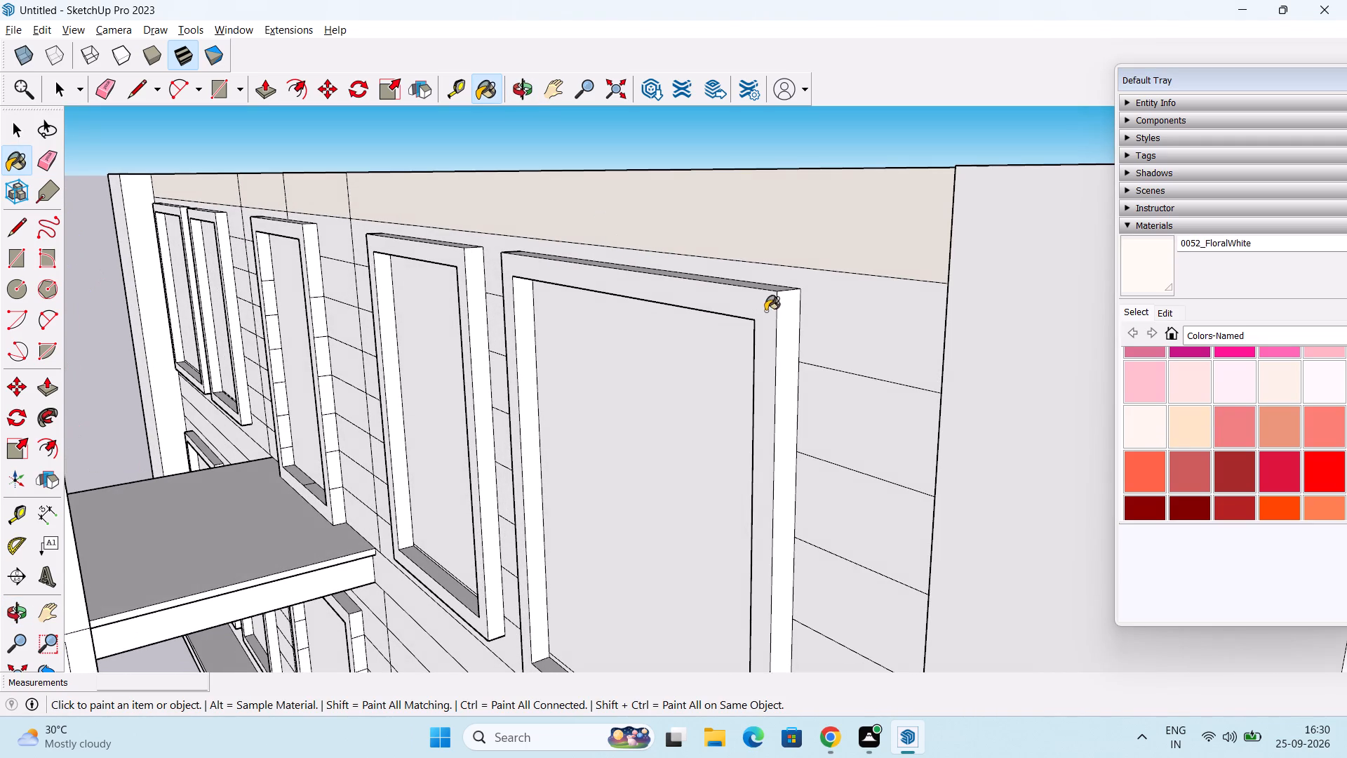
click(902, 329)
click(883, 414)
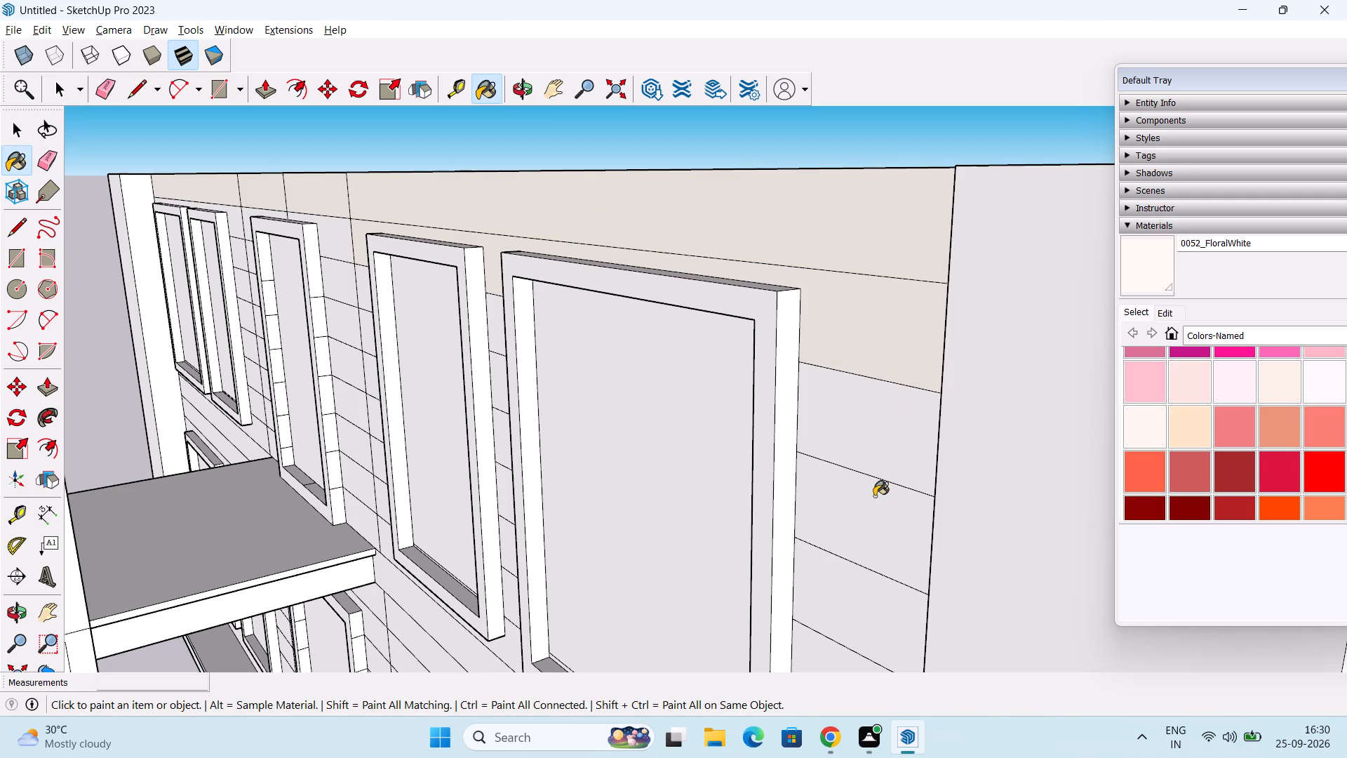
click(869, 508)
click(843, 583)
Continue 0052_FloralWhite down the front cladding beside and below the upper corner window, ending at the board beside the lower window's head.
scroll(878, 514, down, 6)
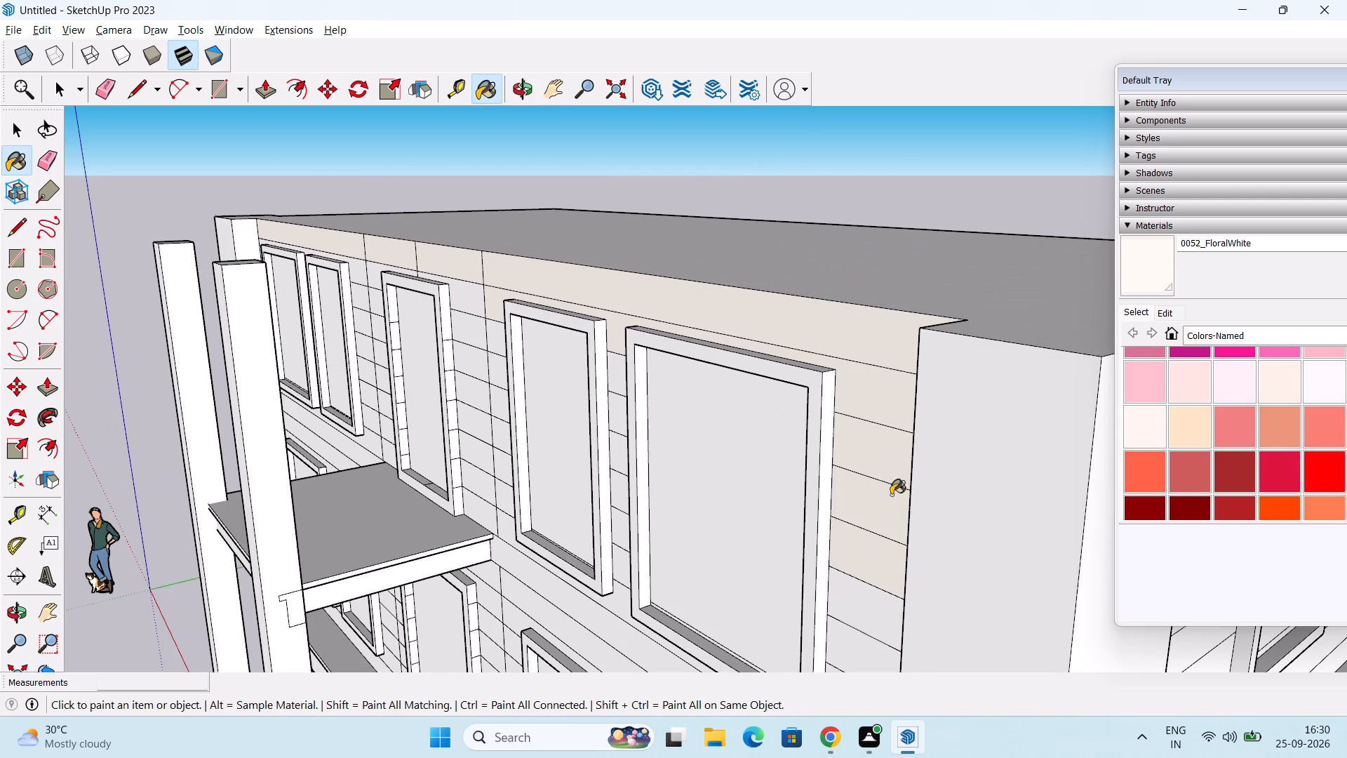
middle_drag(890, 500, 923, 324)
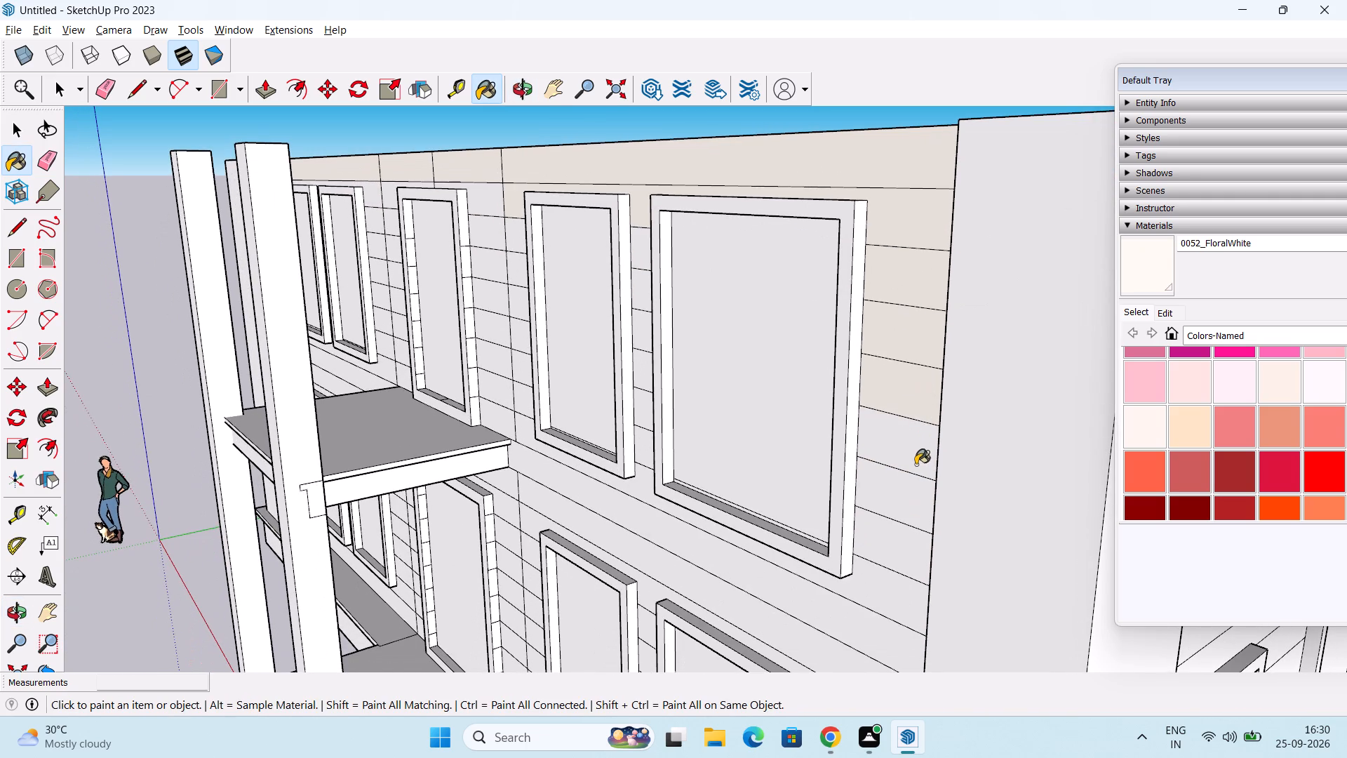
click(904, 448)
click(900, 502)
click(888, 550)
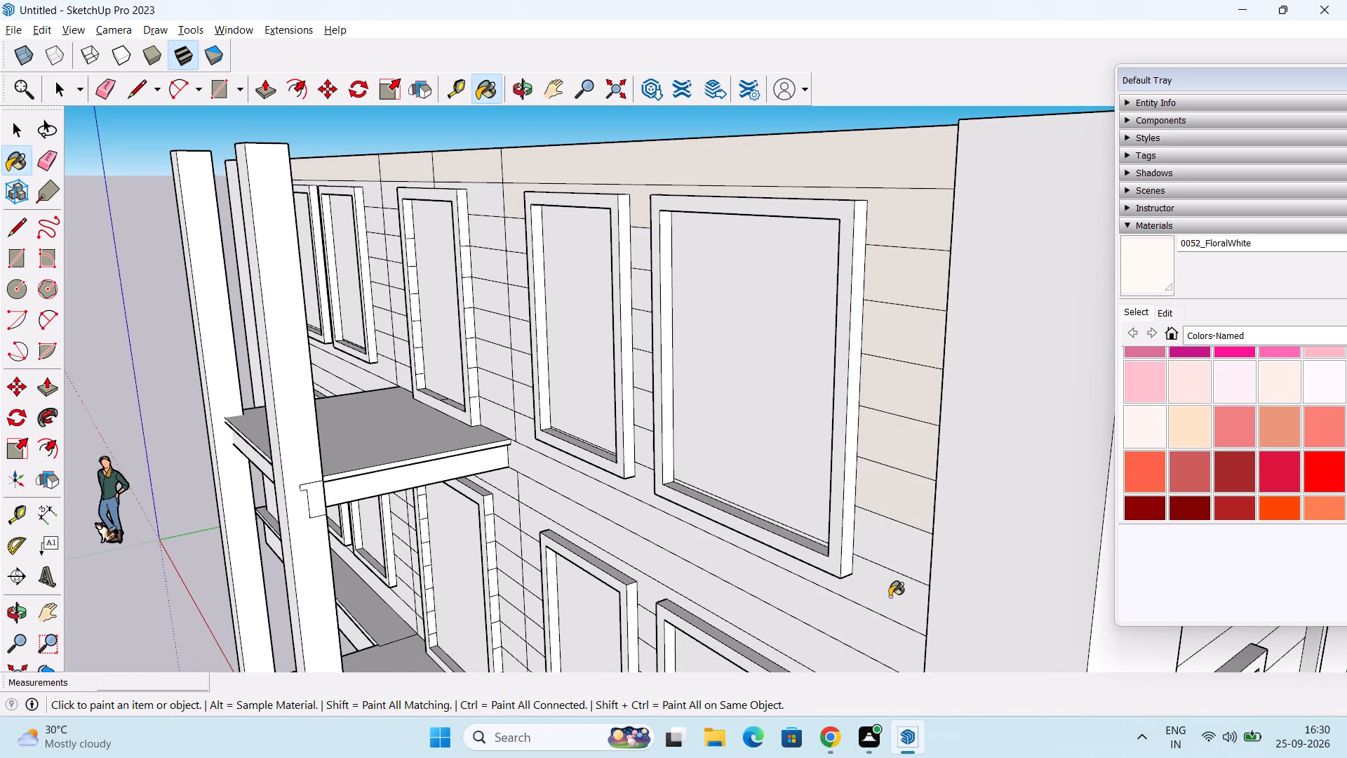
click(890, 600)
click(850, 620)
click(810, 649)
scroll(814, 638, down, 1)
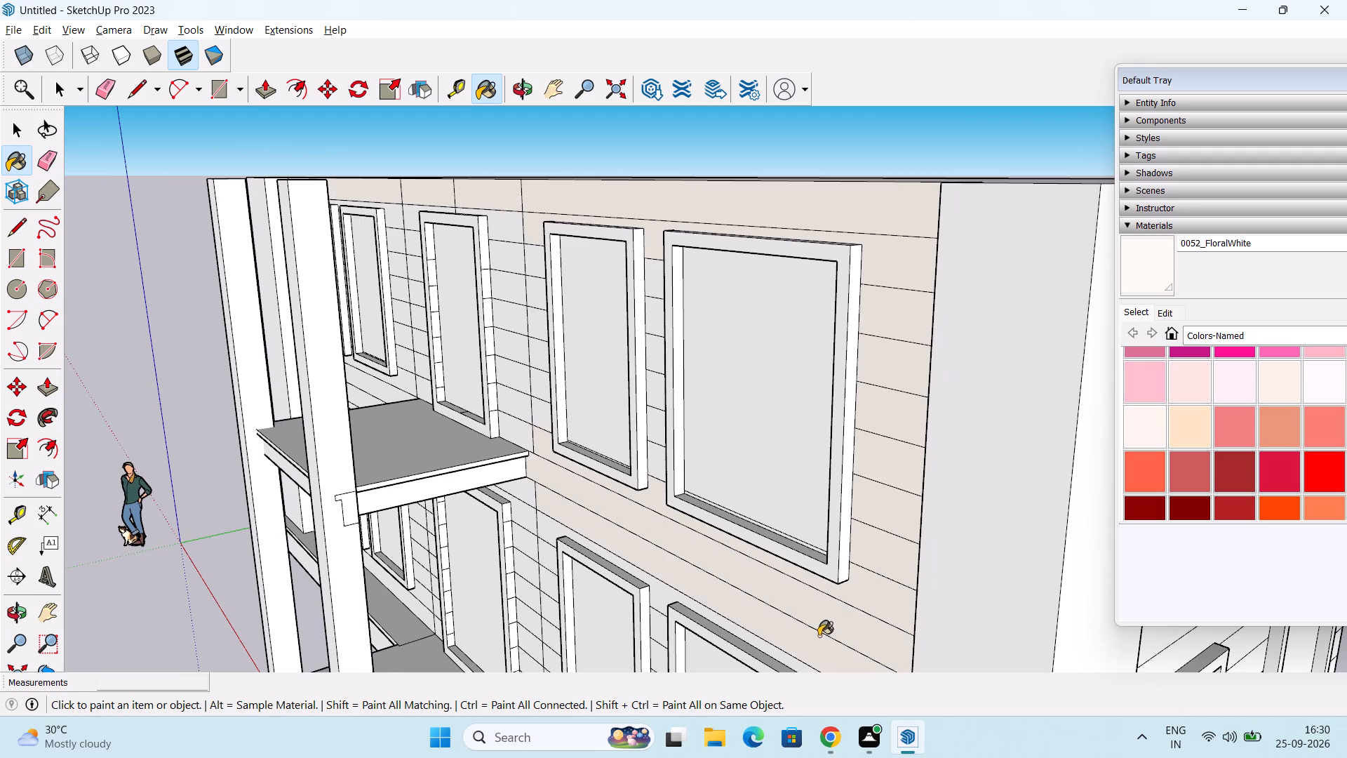
middle_drag(819, 635, 920, 394)
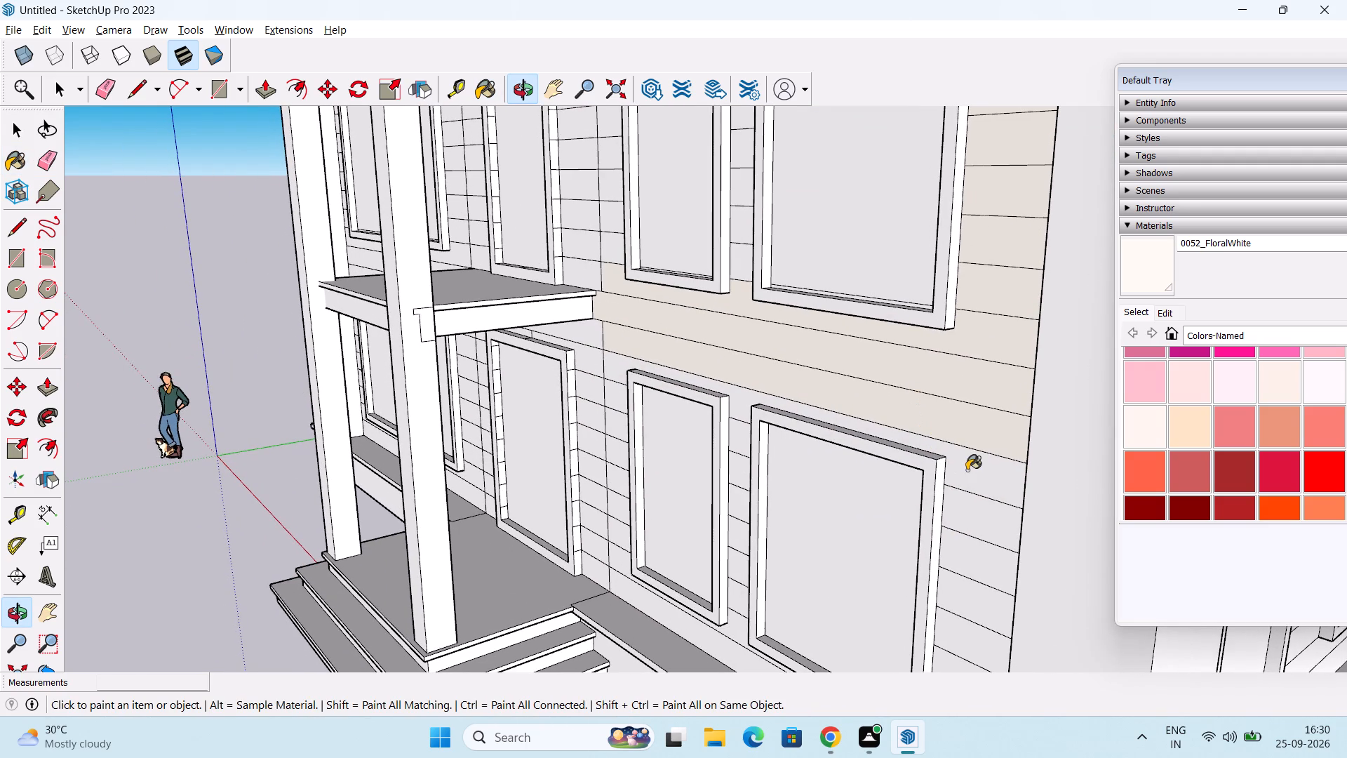
click(967, 470)
scroll(803, 511, down, 1)
key(space)
Erase the top two segments of the vertical seam crossing the front cladding between the entrance and the upper-floor windows beside it.
middle_drag(699, 390, 782, 372)
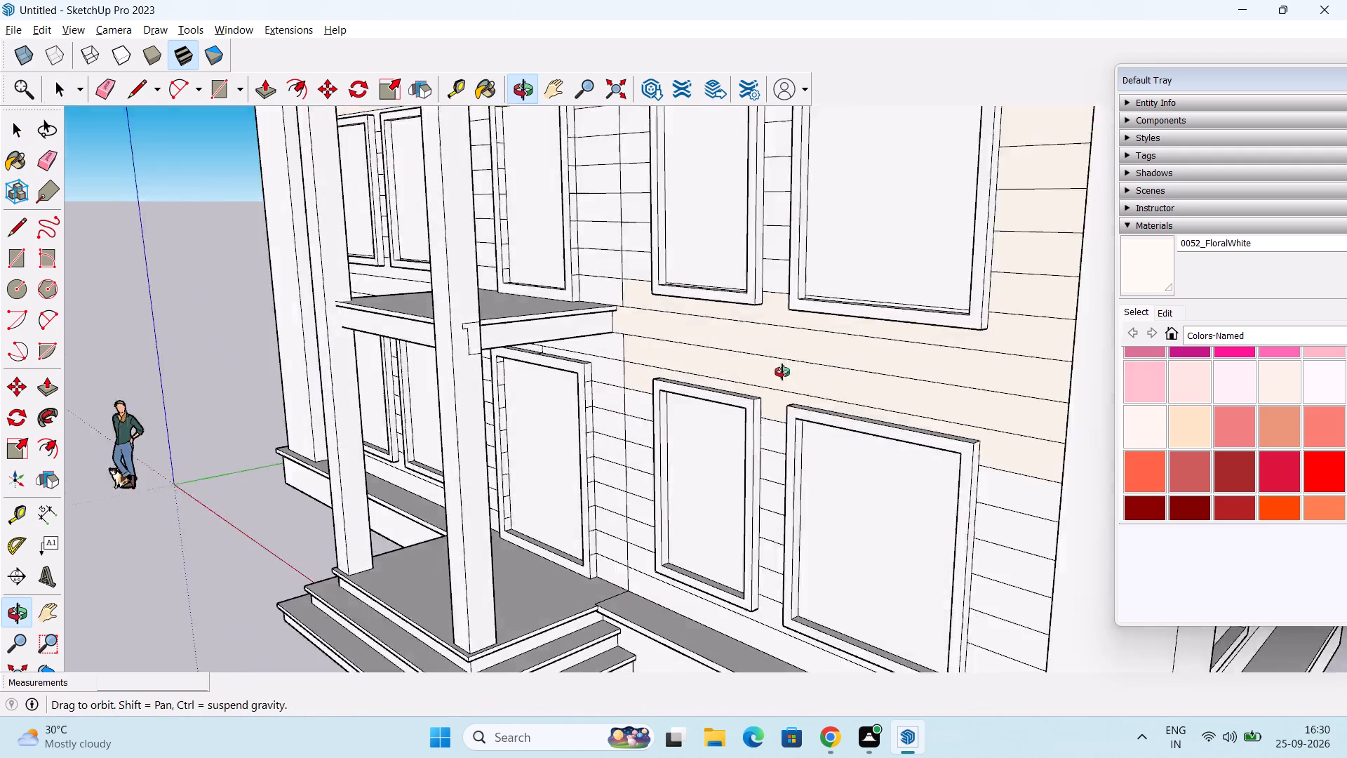
middle_drag(782, 372, 800, 368)
scroll(803, 356, down, 4)
shift+middle_drag(792, 355, 848, 460)
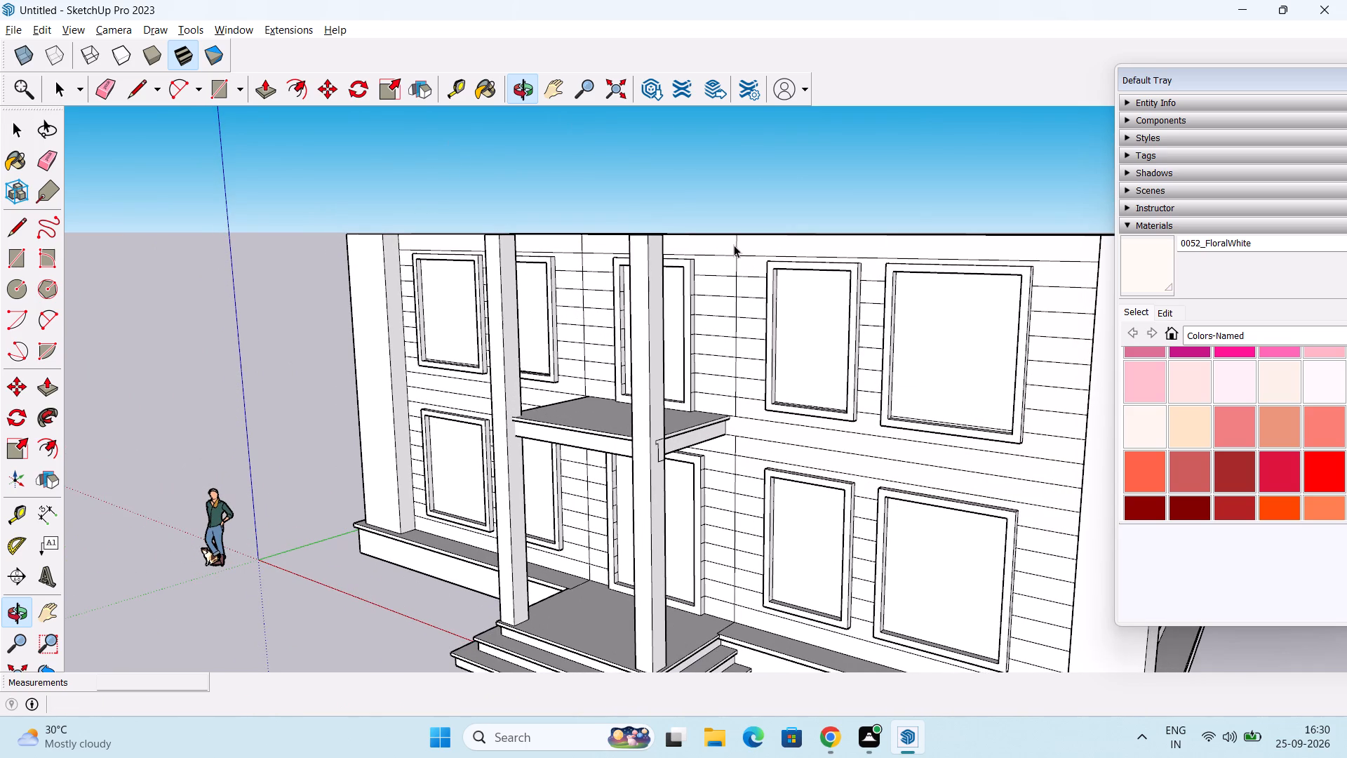
key(e)
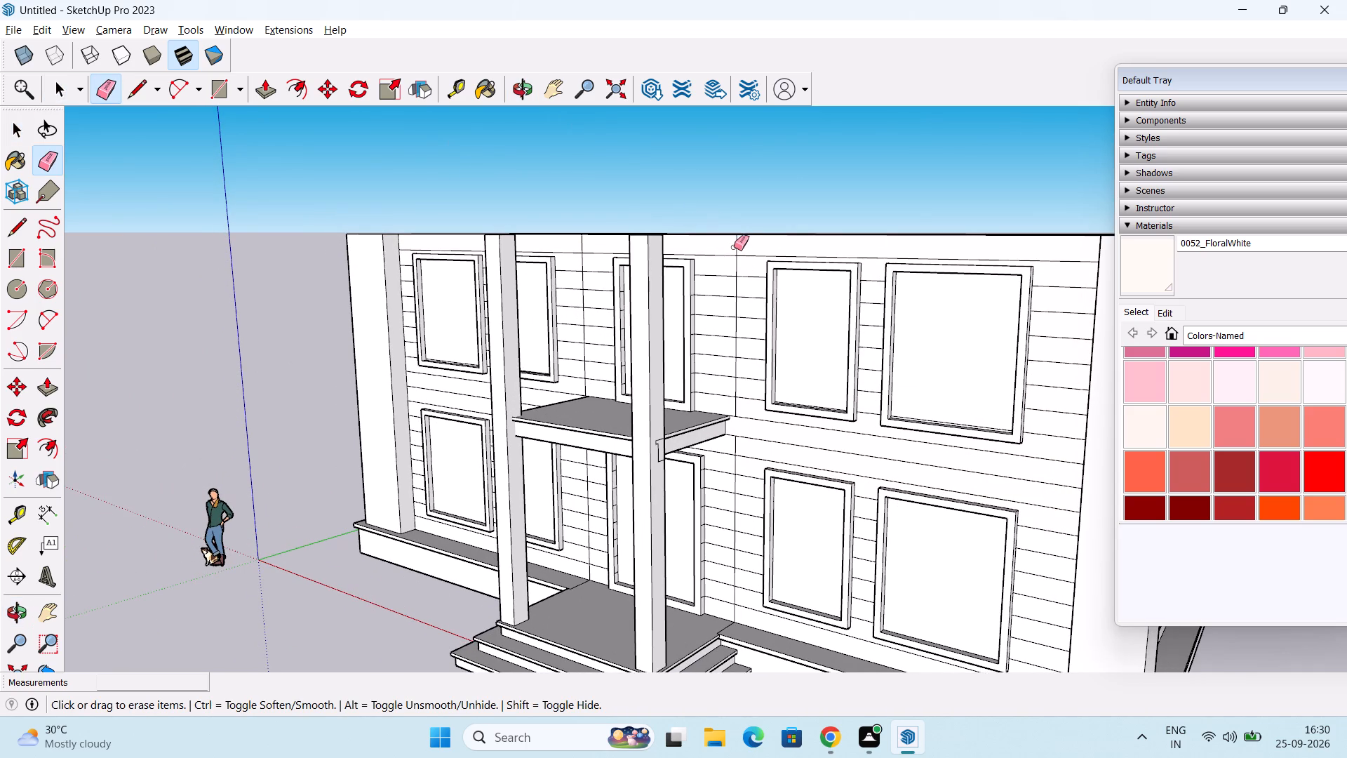
click(737, 246)
click(737, 263)
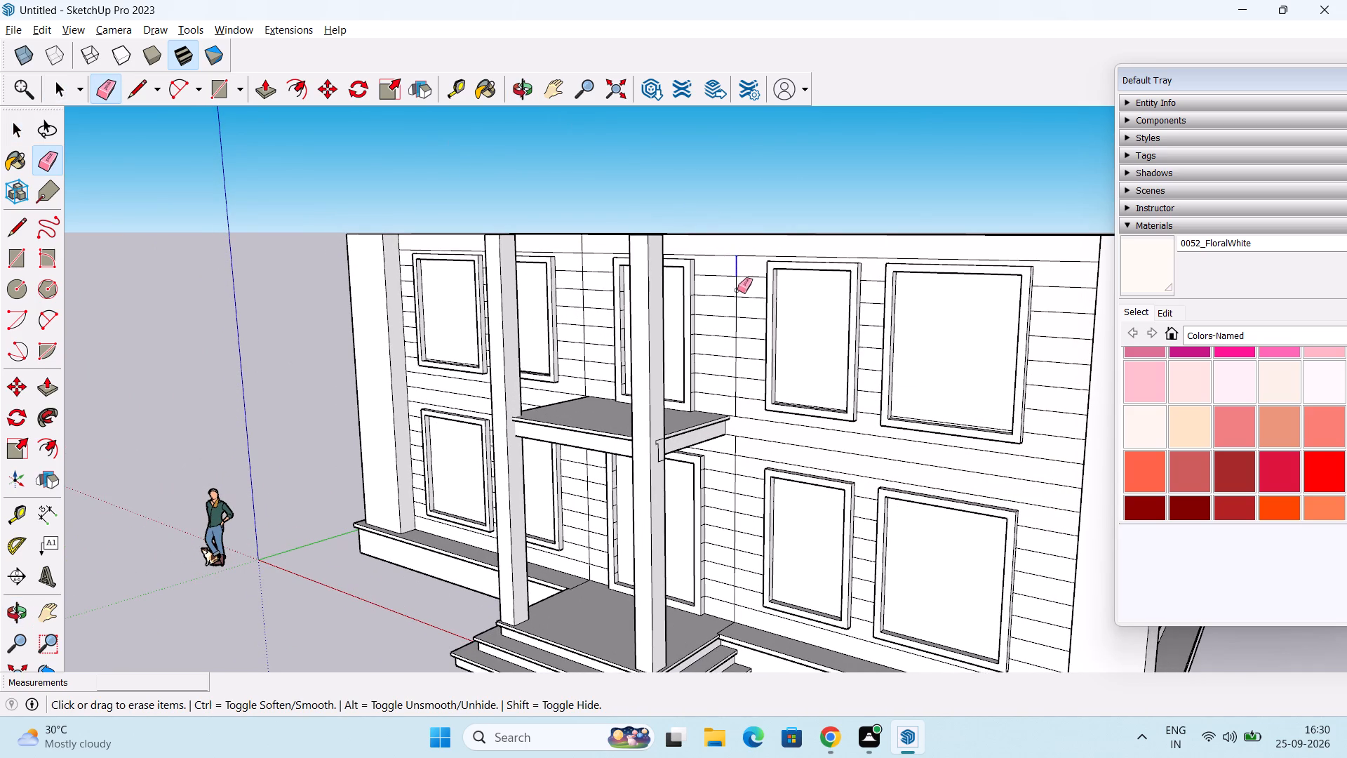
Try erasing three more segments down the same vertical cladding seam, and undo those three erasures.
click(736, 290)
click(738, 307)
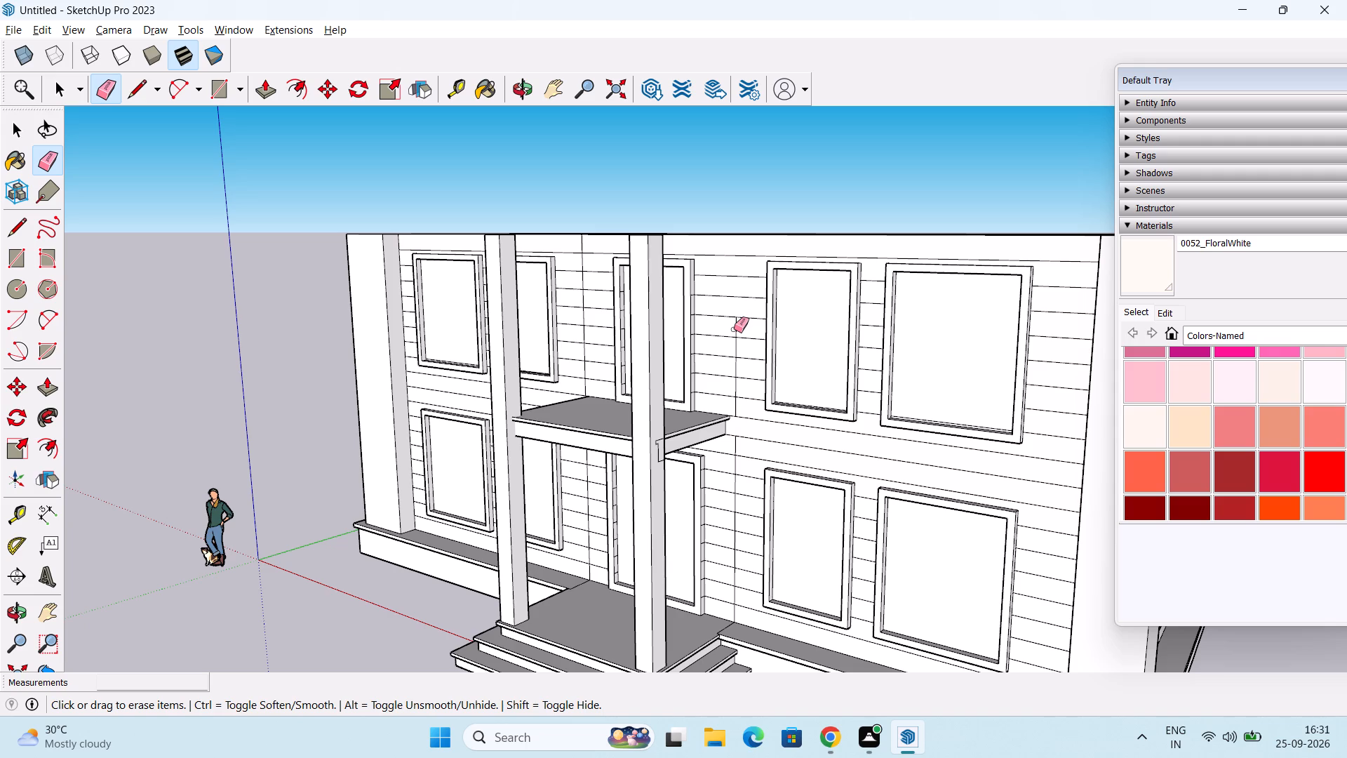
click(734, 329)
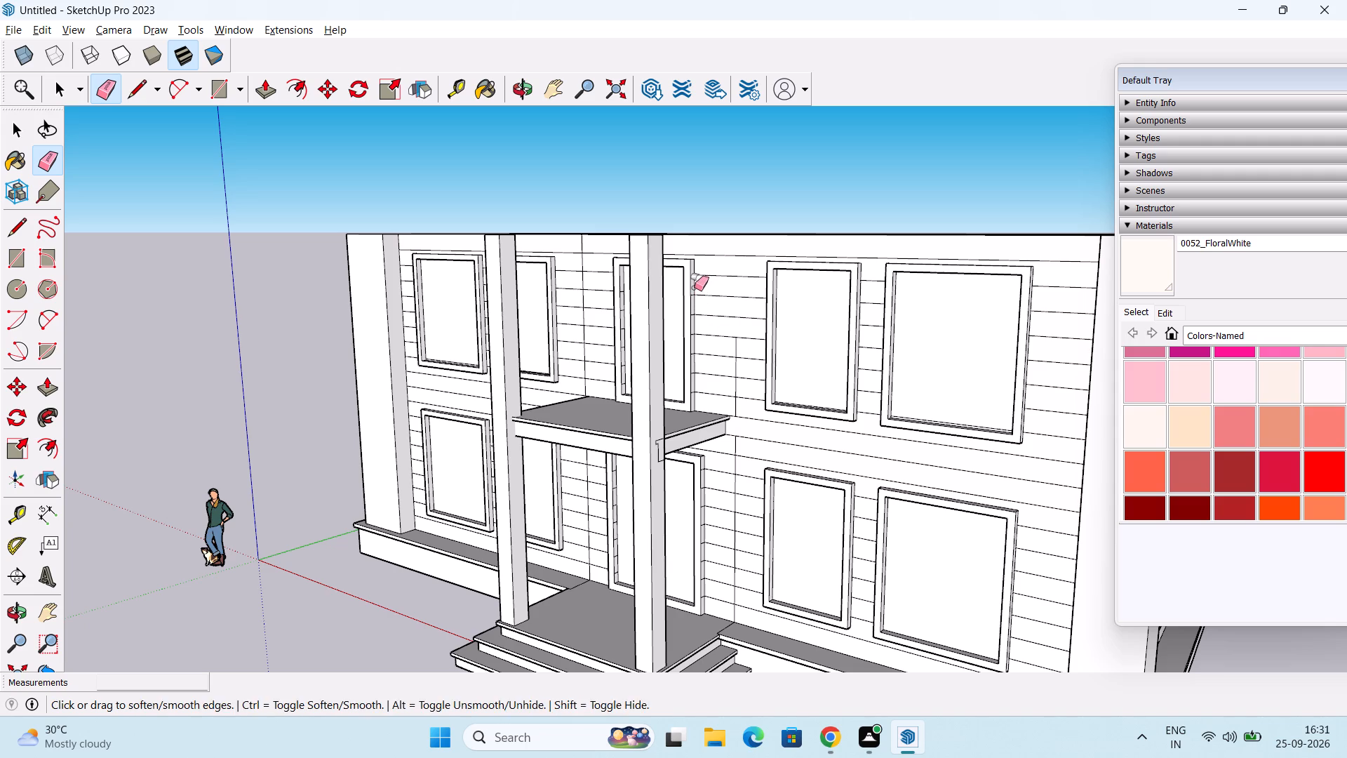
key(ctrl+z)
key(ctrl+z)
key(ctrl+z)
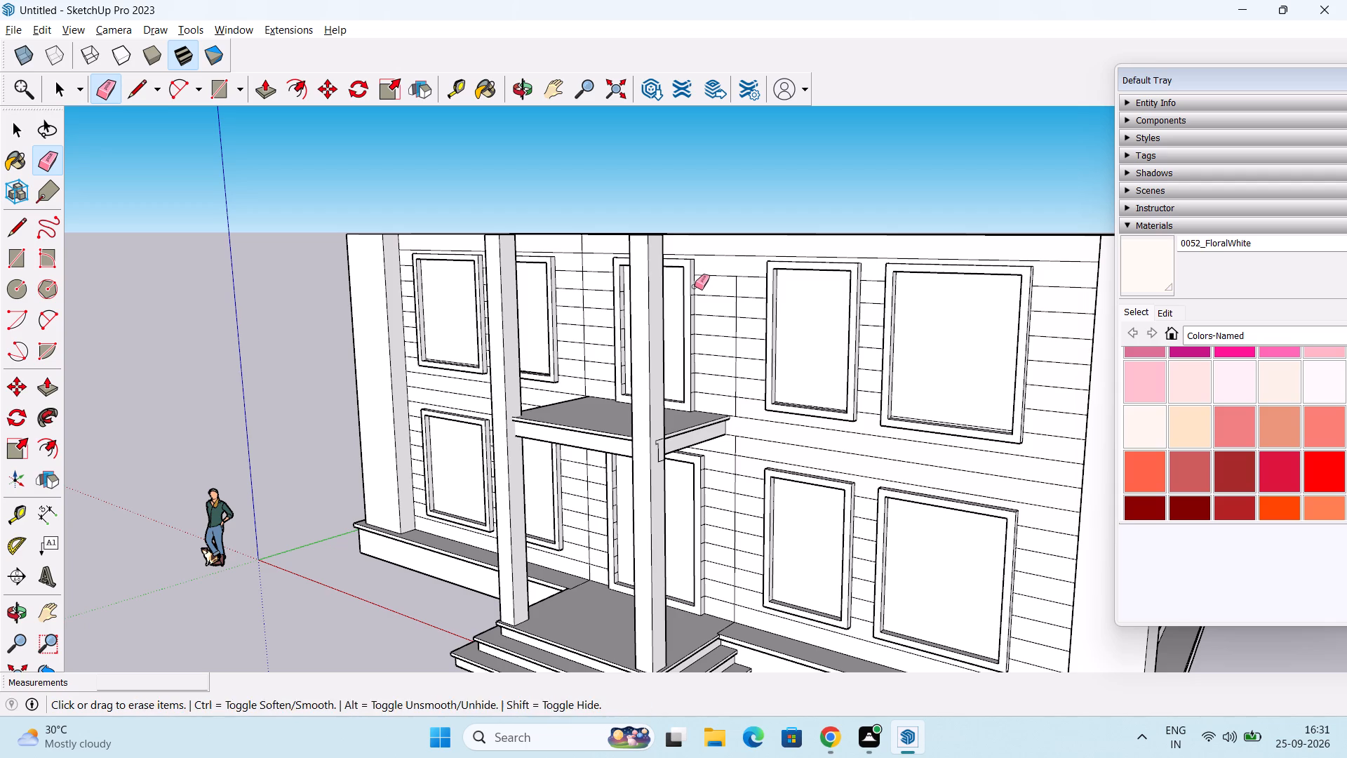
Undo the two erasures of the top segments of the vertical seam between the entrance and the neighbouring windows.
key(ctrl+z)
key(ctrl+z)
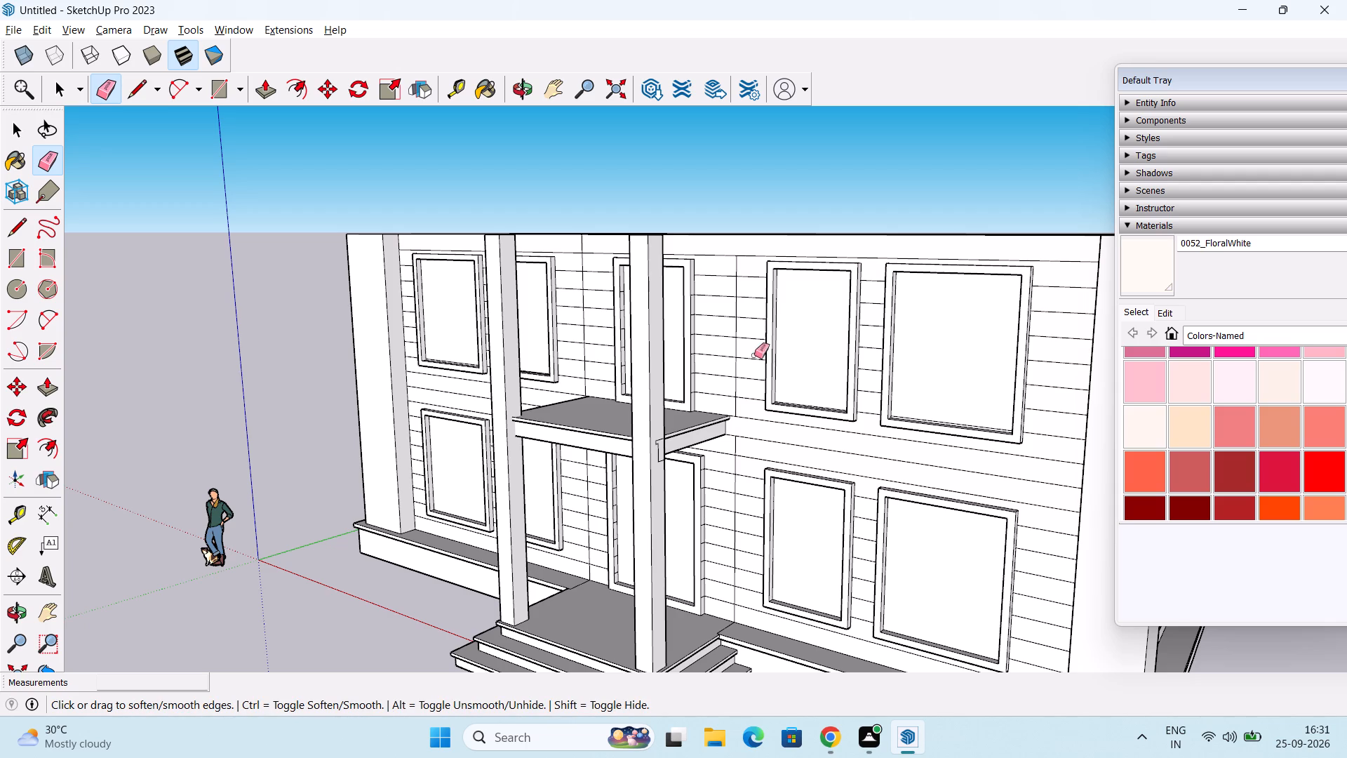
Erase the upper-floor segments of the vertical cladding seam beside the entrance, from the slab level up to the top band.
click(737, 406)
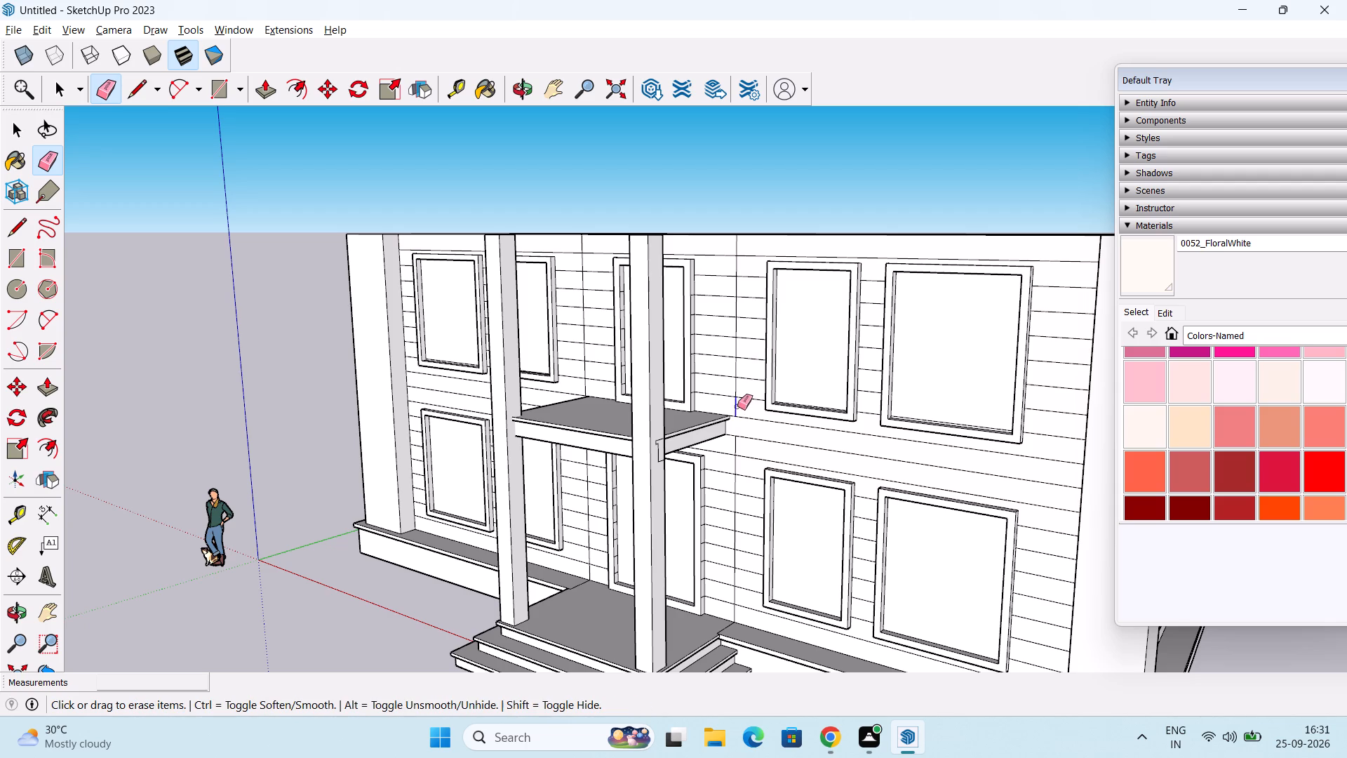
click(736, 385)
click(738, 371)
click(735, 347)
click(738, 326)
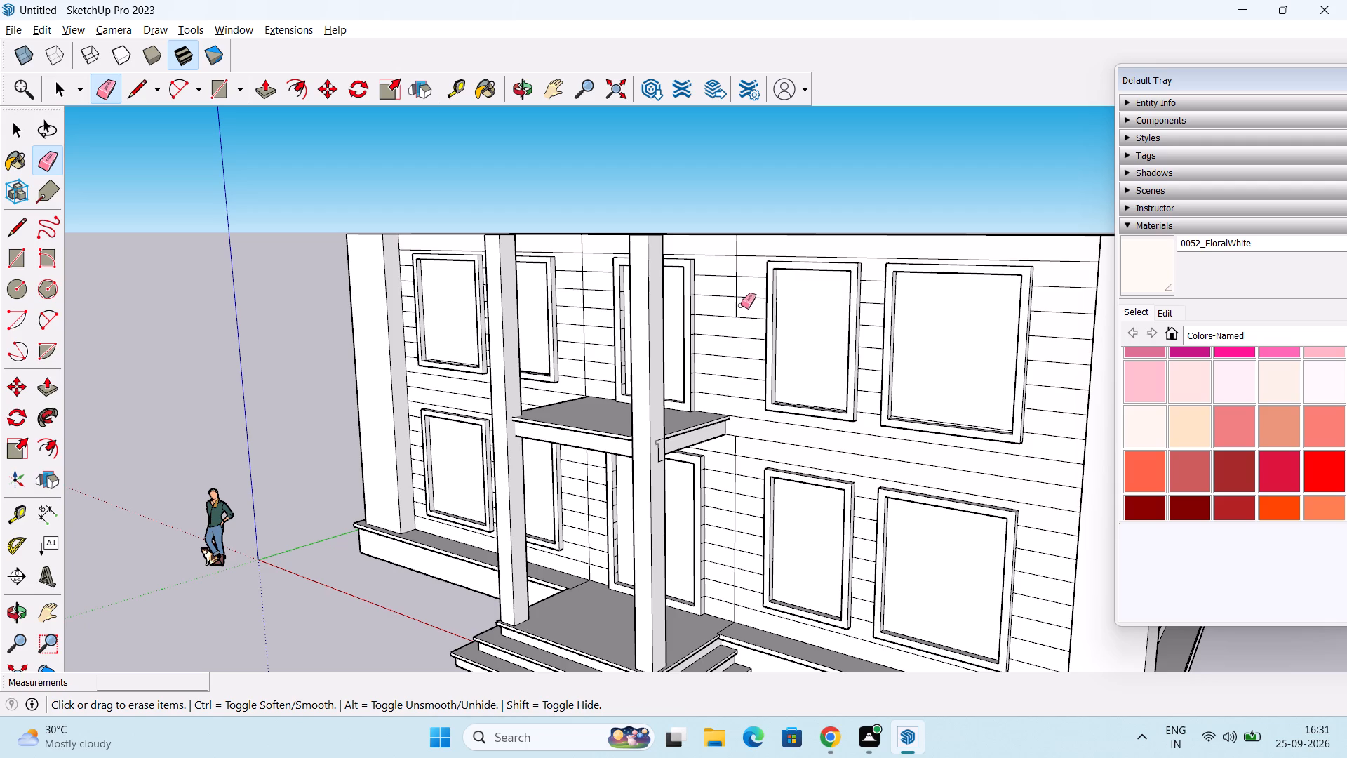
click(735, 305)
click(735, 284)
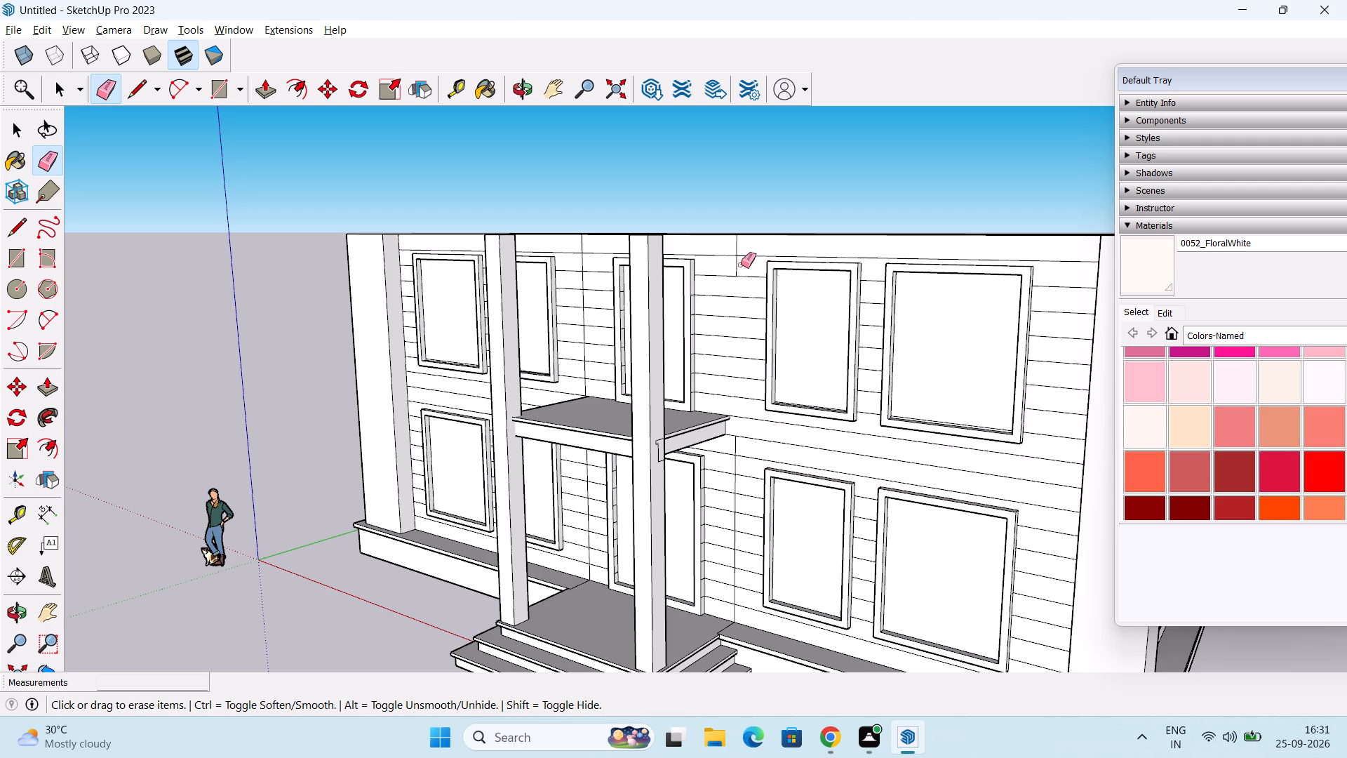
click(737, 262)
Erase the ground-floor segments of the same vertical cladding seam, from below the slab down to the wall's base.
middle_drag(630, 302, 668, 299)
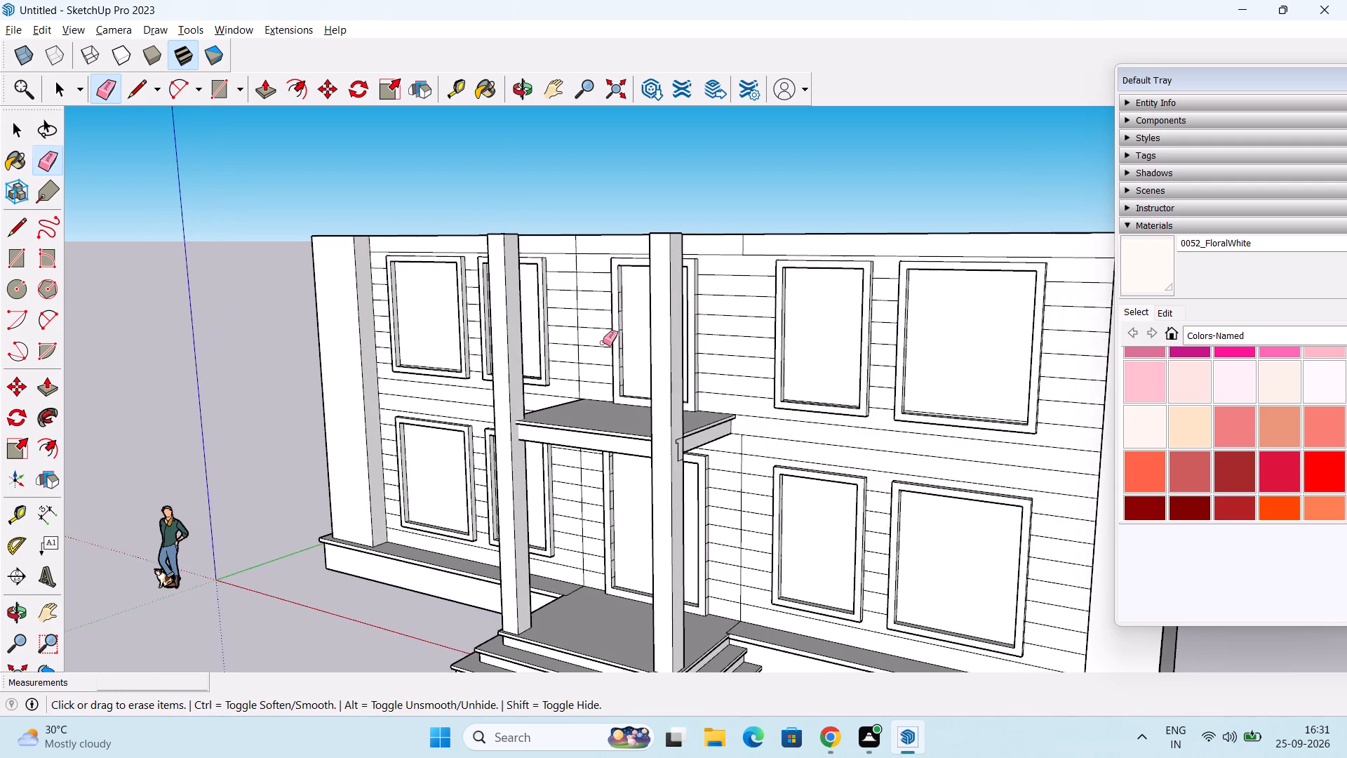
scroll(603, 344, up, 5)
scroll(596, 392, down, 3)
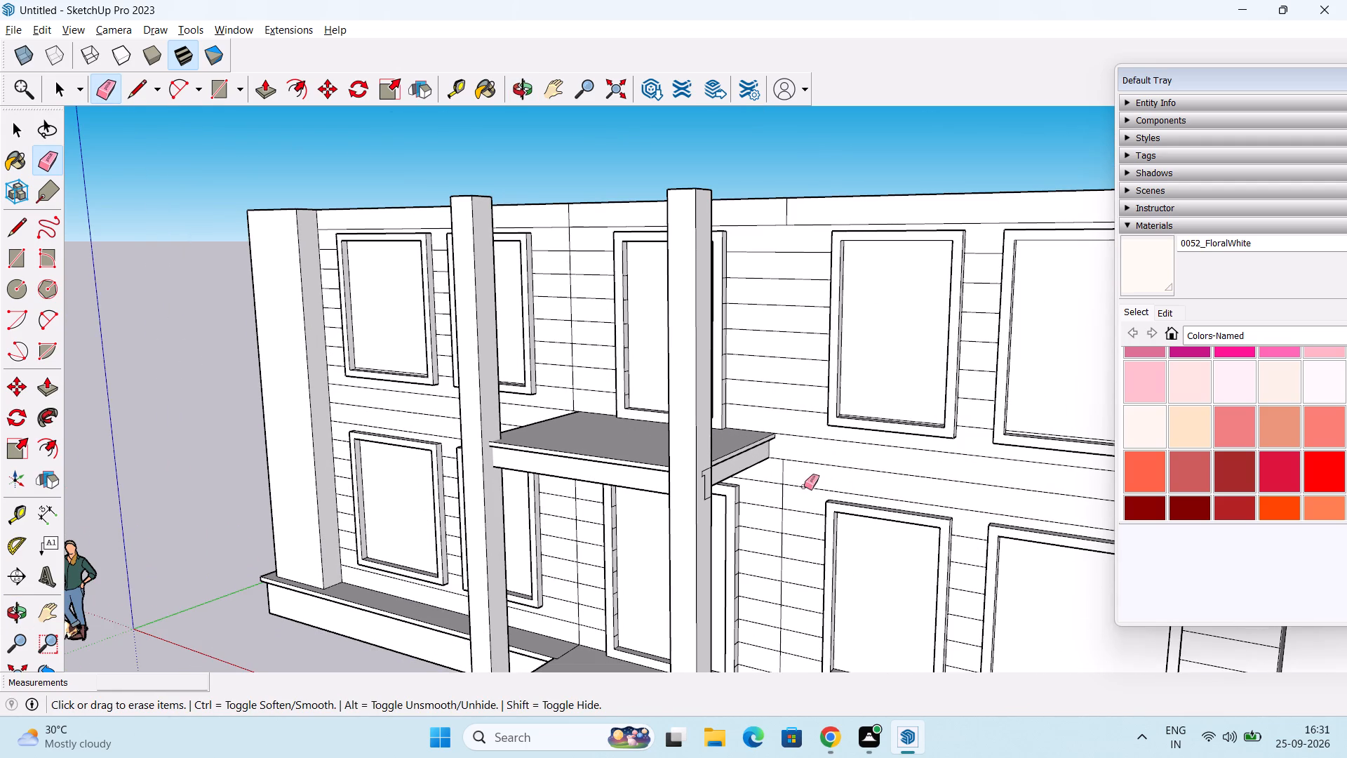
click(785, 472)
click(782, 496)
middle_drag(798, 504, 787, 438)
click(776, 458)
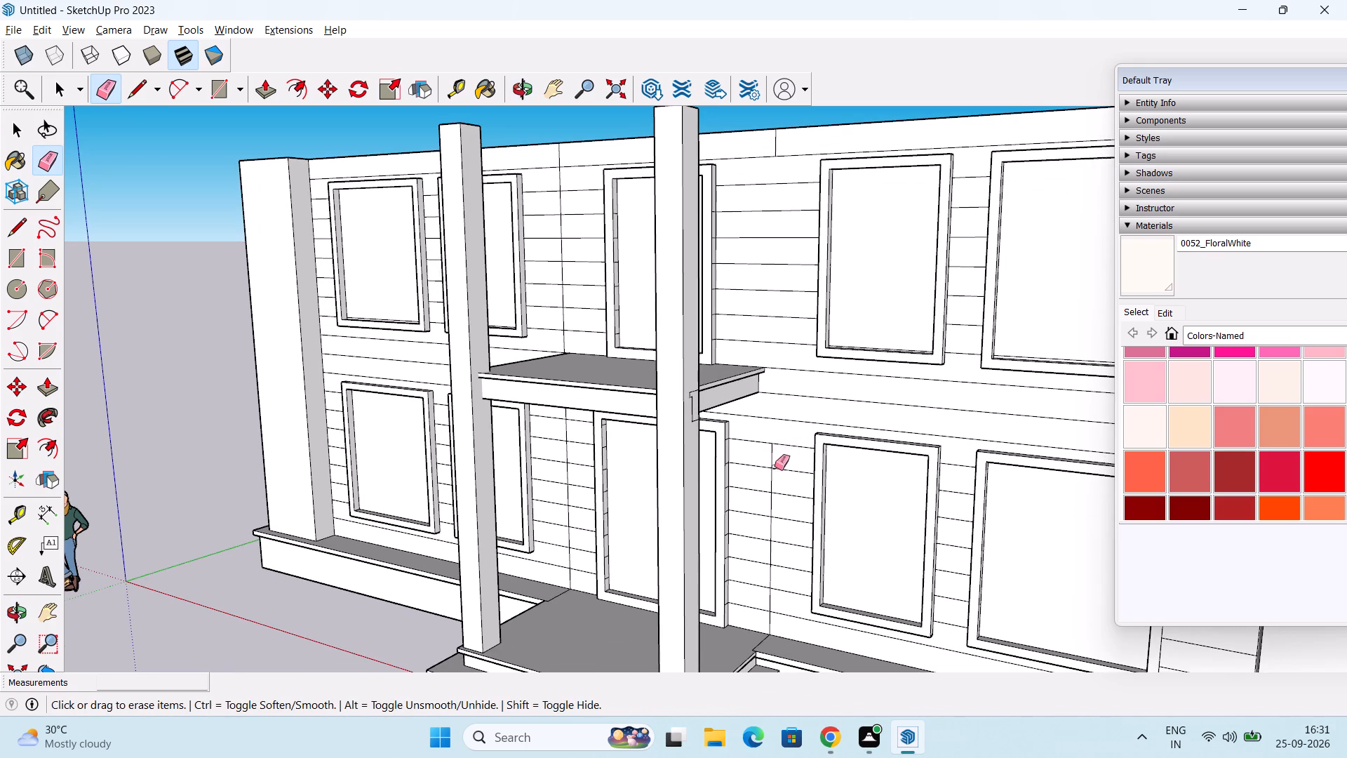
click(774, 456)
click(772, 482)
click(772, 503)
click(770, 528)
click(770, 552)
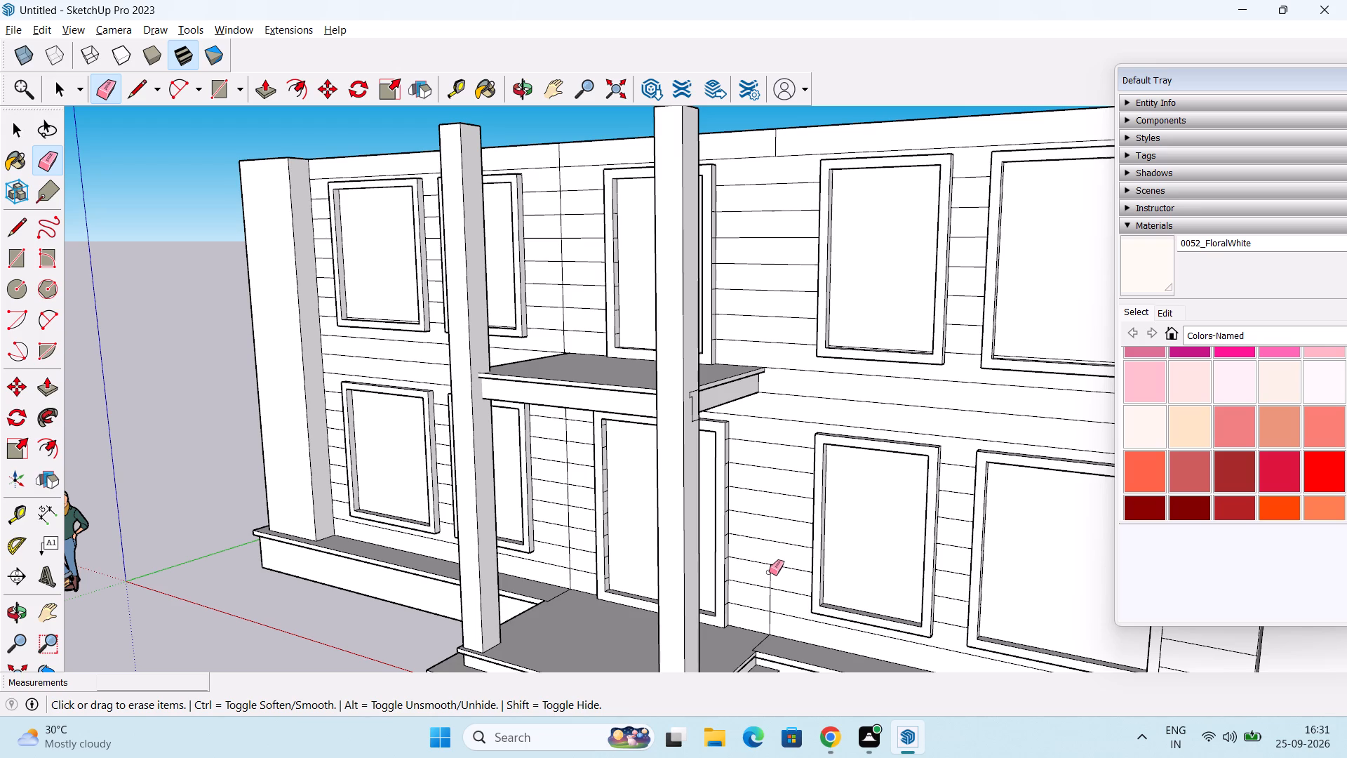
click(769, 572)
click(772, 594)
click(772, 619)
Erase the ground-floor segments of the matching vertical cladding seam on the other side of the entrance, up to slab level.
scroll(539, 524, down, 1)
middle_drag(539, 521, 871, 466)
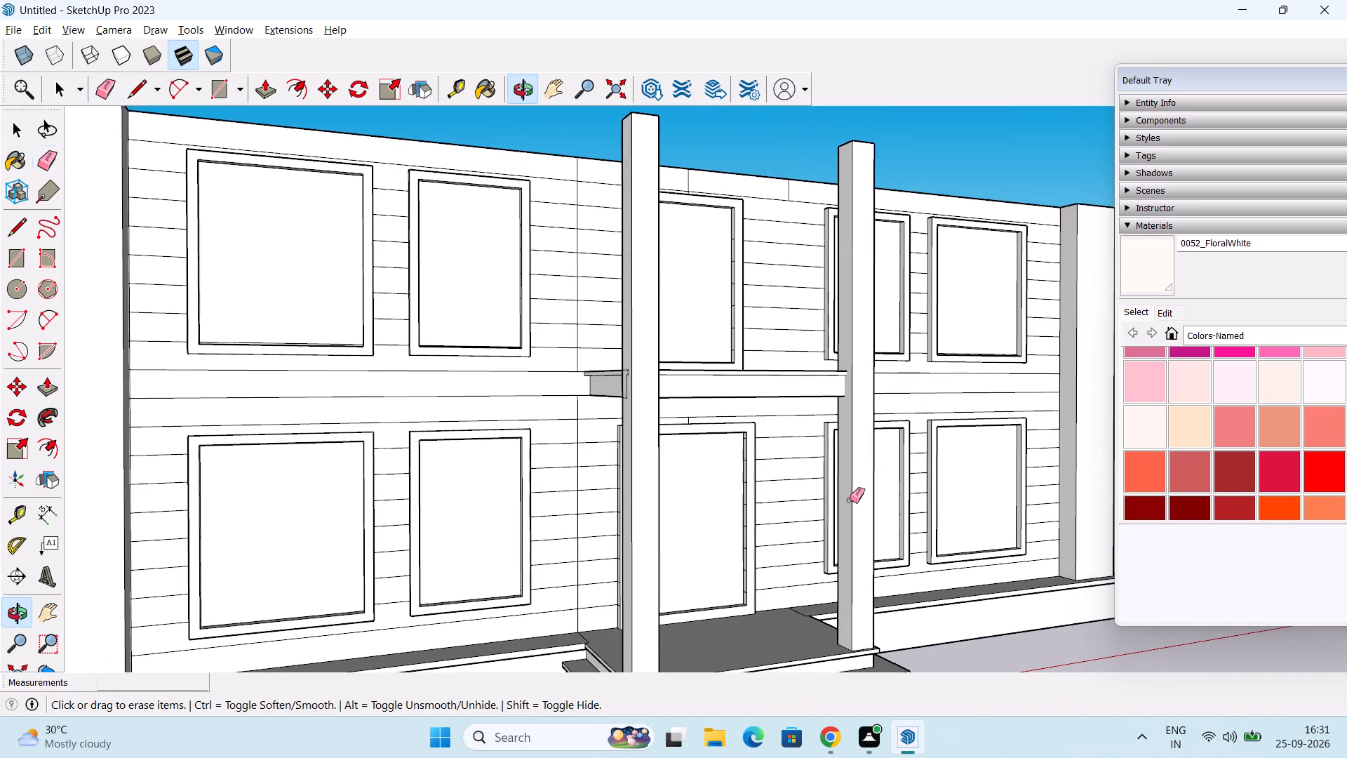
click(579, 621)
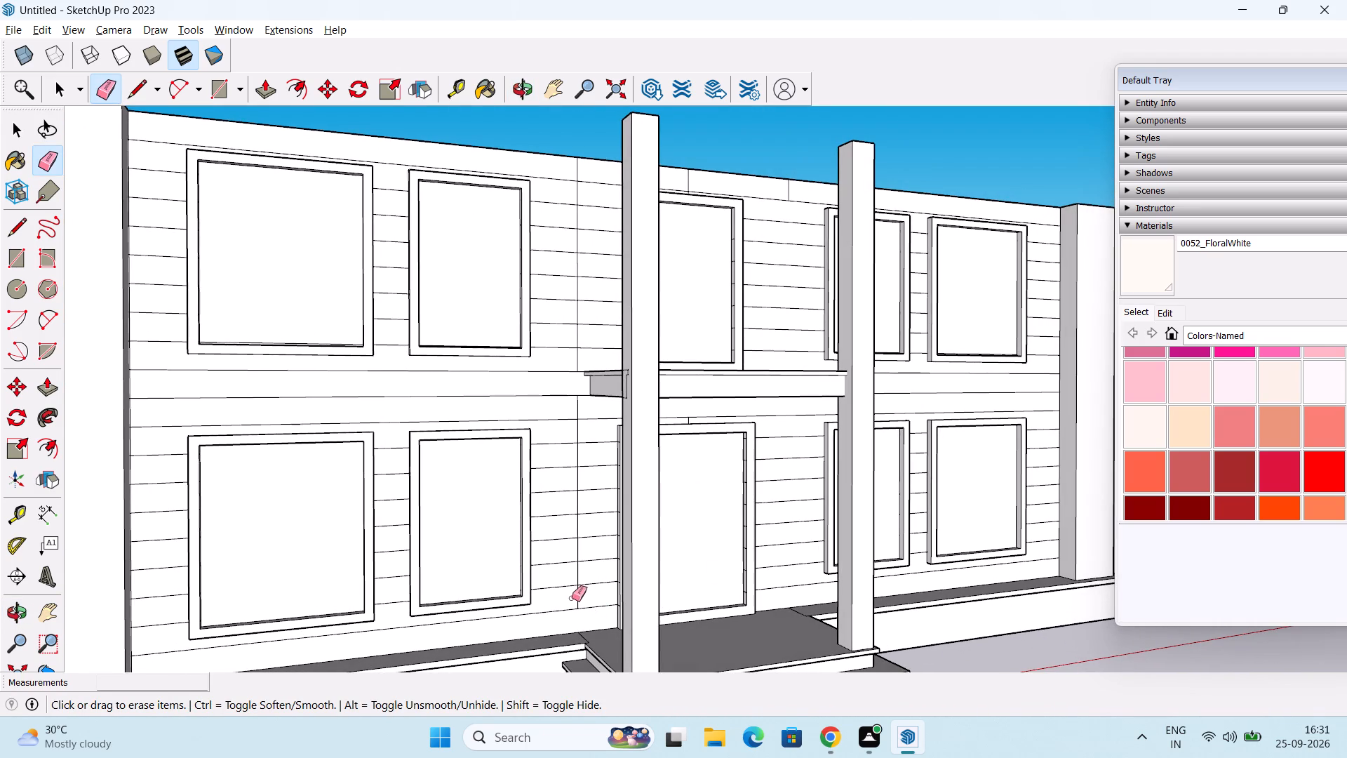
click(575, 593)
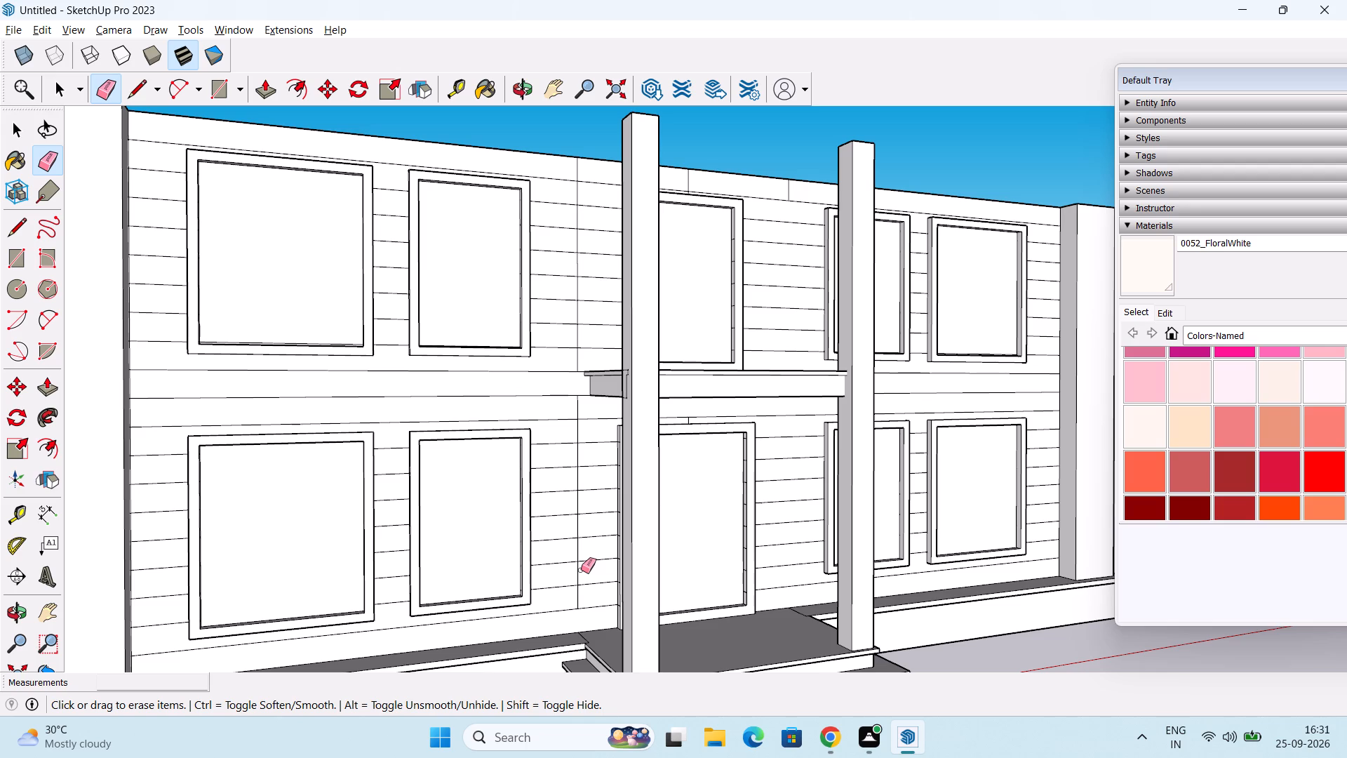
click(581, 570)
click(578, 572)
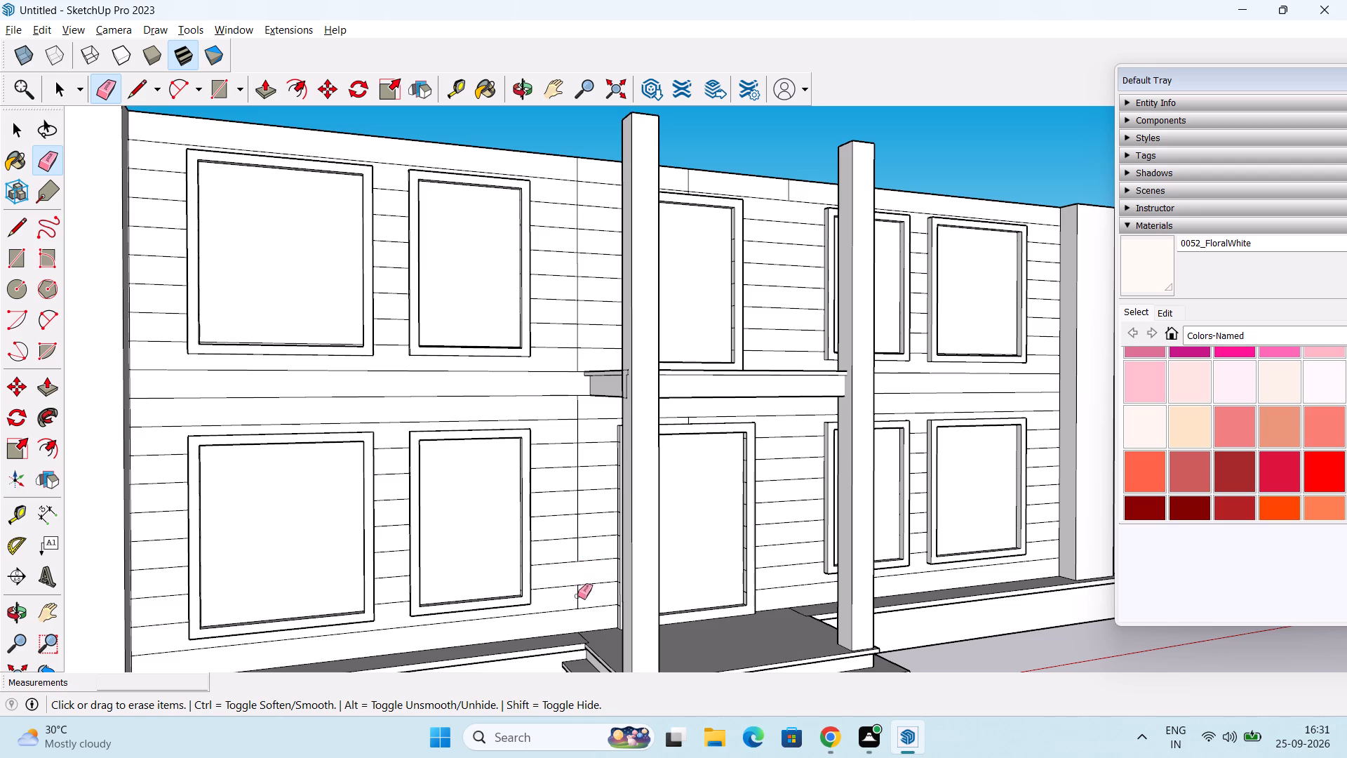
click(577, 596)
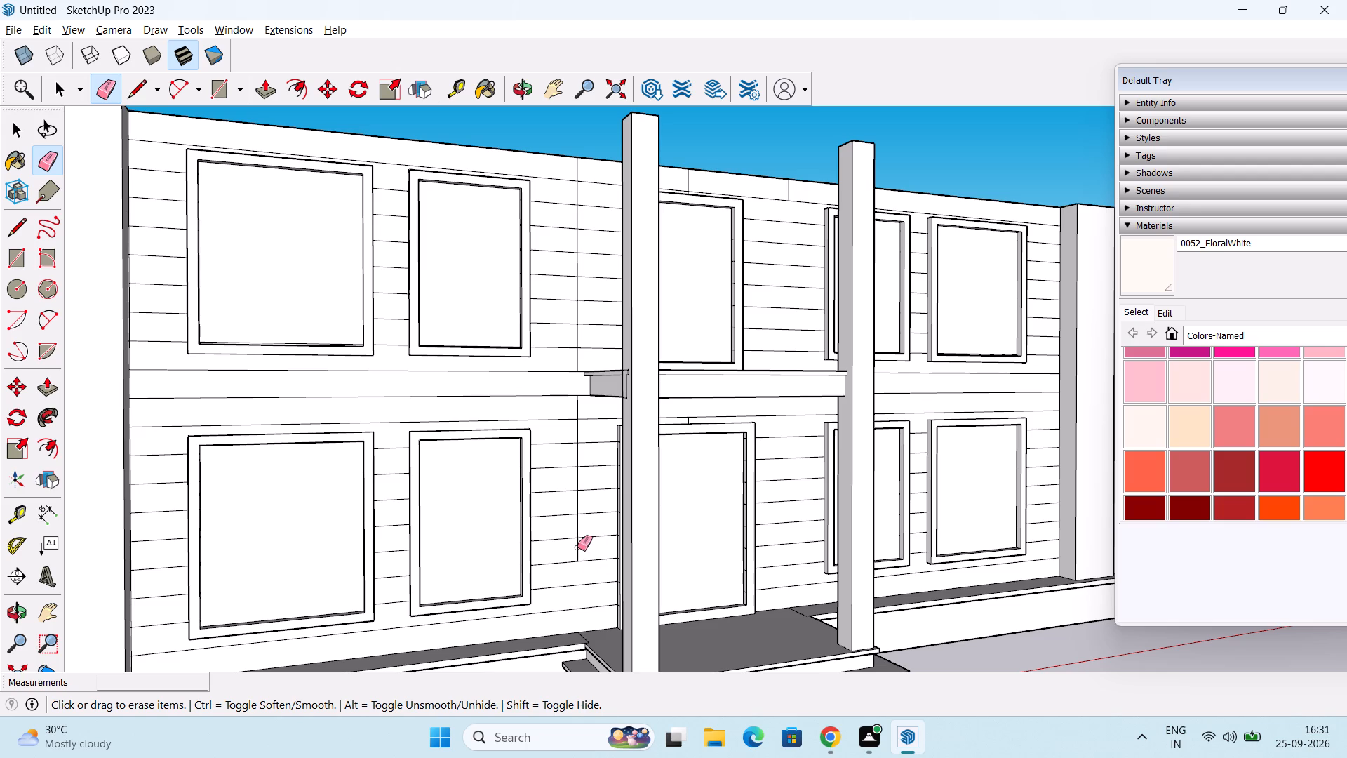
click(577, 547)
click(575, 524)
drag(570, 505, 592, 503)
drag(561, 474, 587, 479)
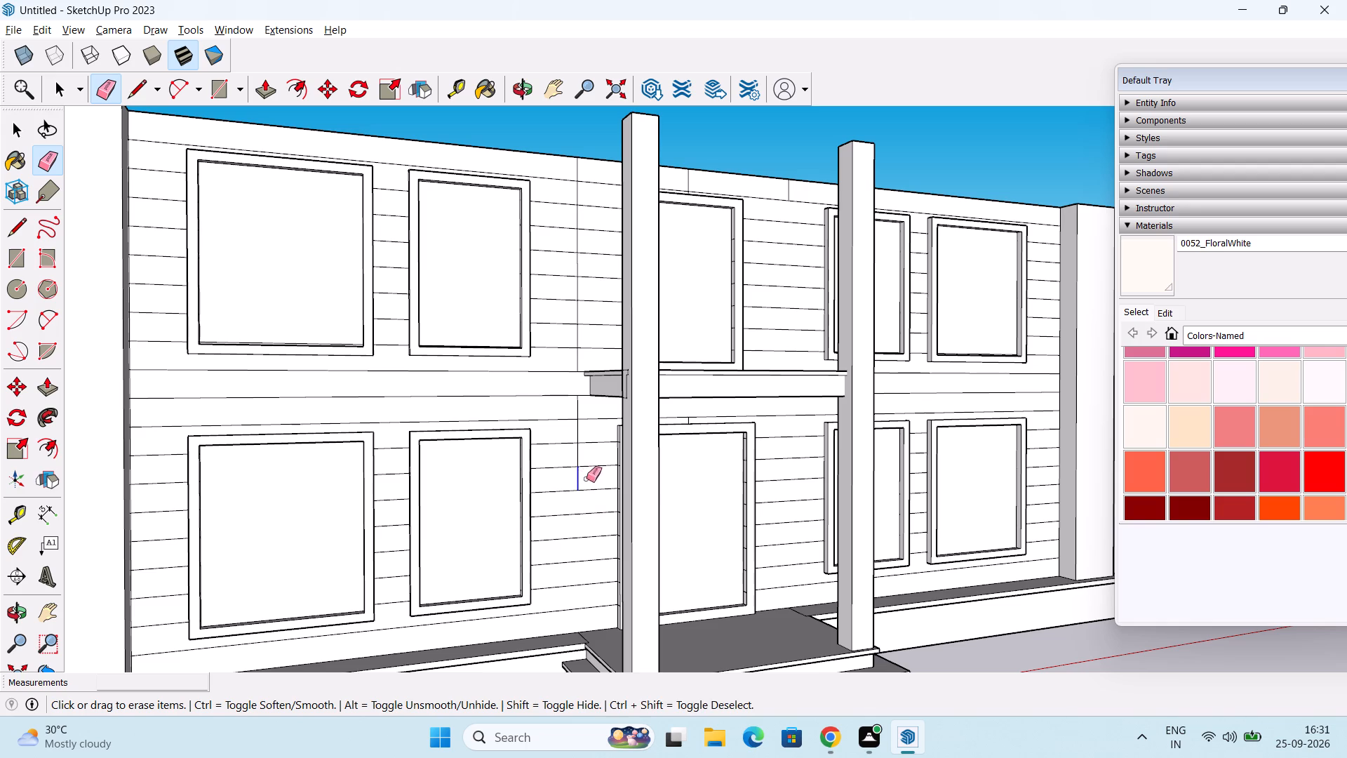
drag(587, 479, 589, 479)
drag(570, 456, 594, 456)
drag(570, 434, 594, 432)
drag(566, 405, 587, 410)
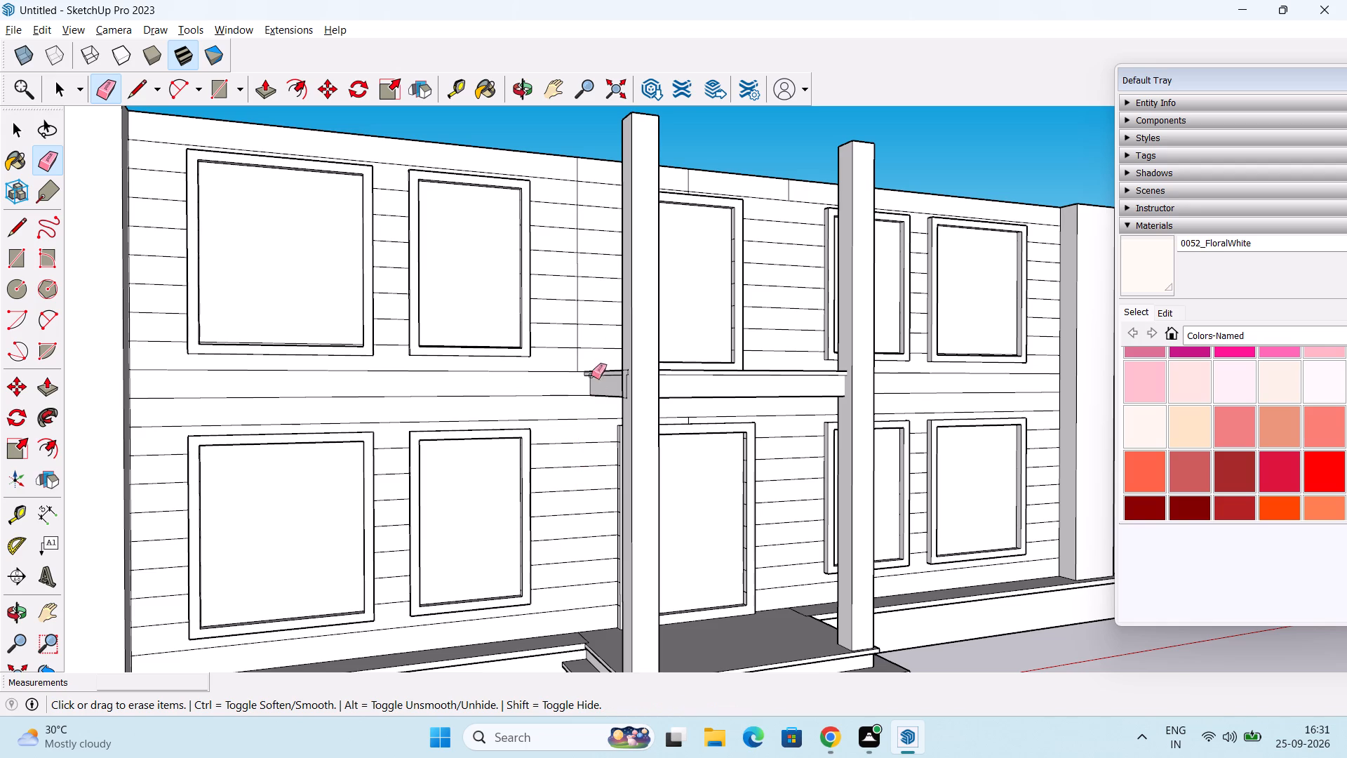
Erase the upper-floor segments of that second seam up to the top band, undoing any erasure that catches horizontal board lines.
scroll(563, 352, up, 2)
drag(575, 357, 592, 357)
drag(563, 330, 601, 330)
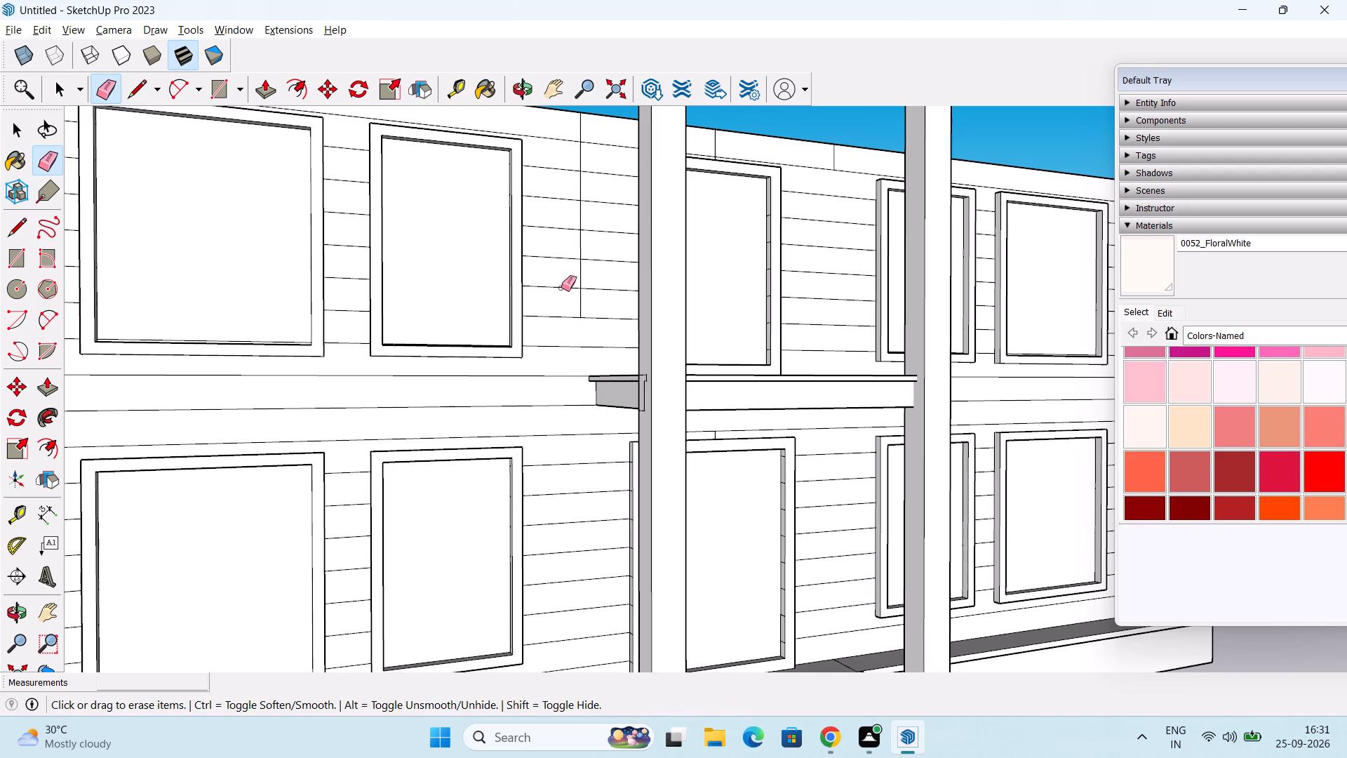
drag(564, 305, 600, 302)
drag(570, 274, 623, 265)
drag(575, 244, 604, 245)
drag(568, 218, 601, 215)
drag(567, 193, 598, 187)
drag(565, 151, 610, 147)
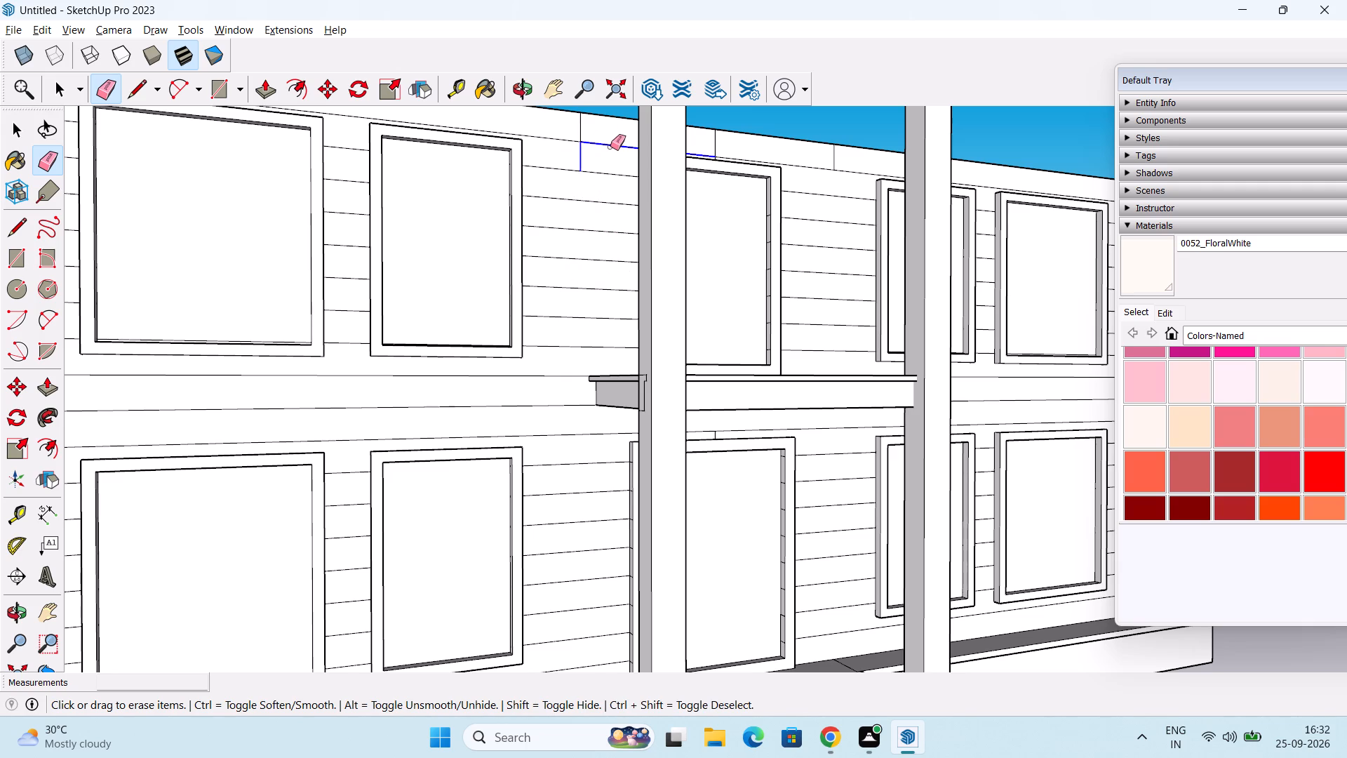
key(ctrl+z)
scroll(610, 200, down, 2)
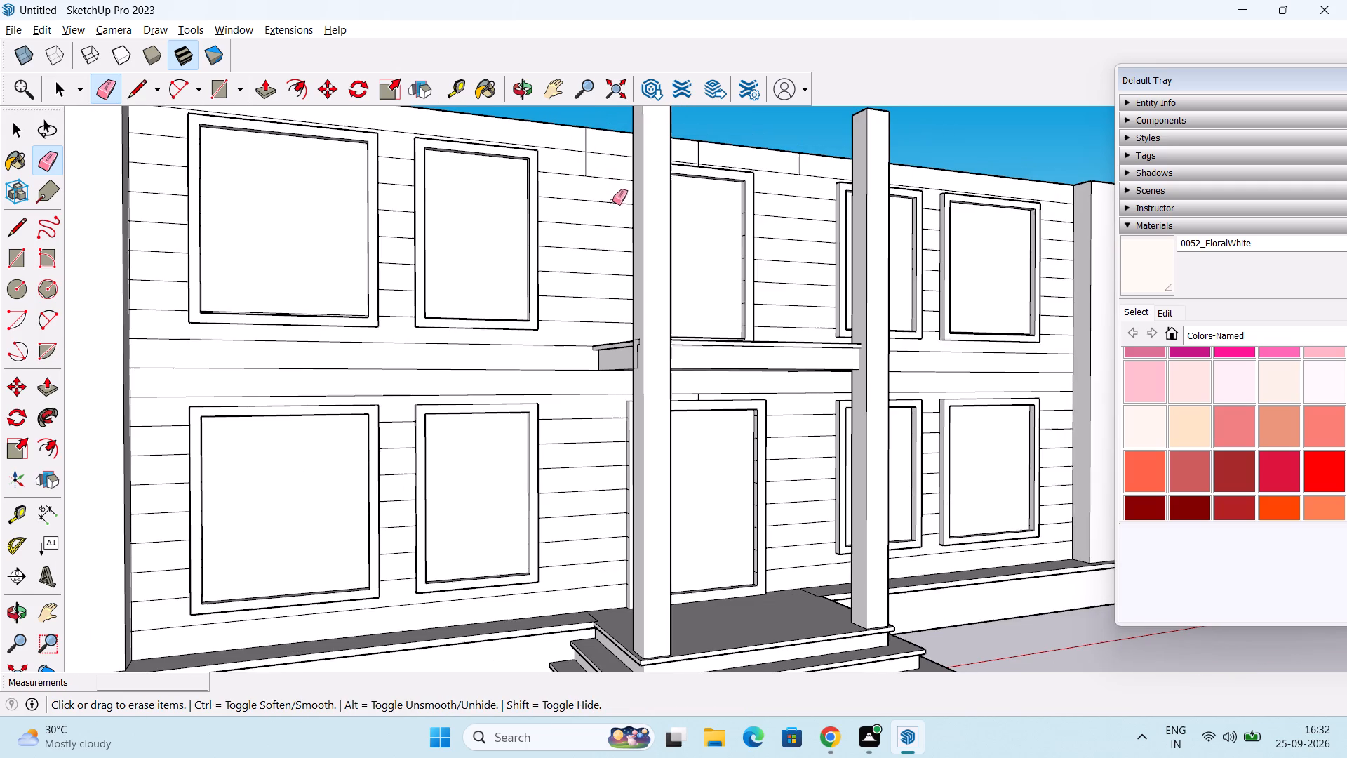
click(585, 166)
Erase the two short vertical seam segments above the central upper-floor opening, keeping the horizontal board line below the top band.
middle_drag(659, 212, 611, 239)
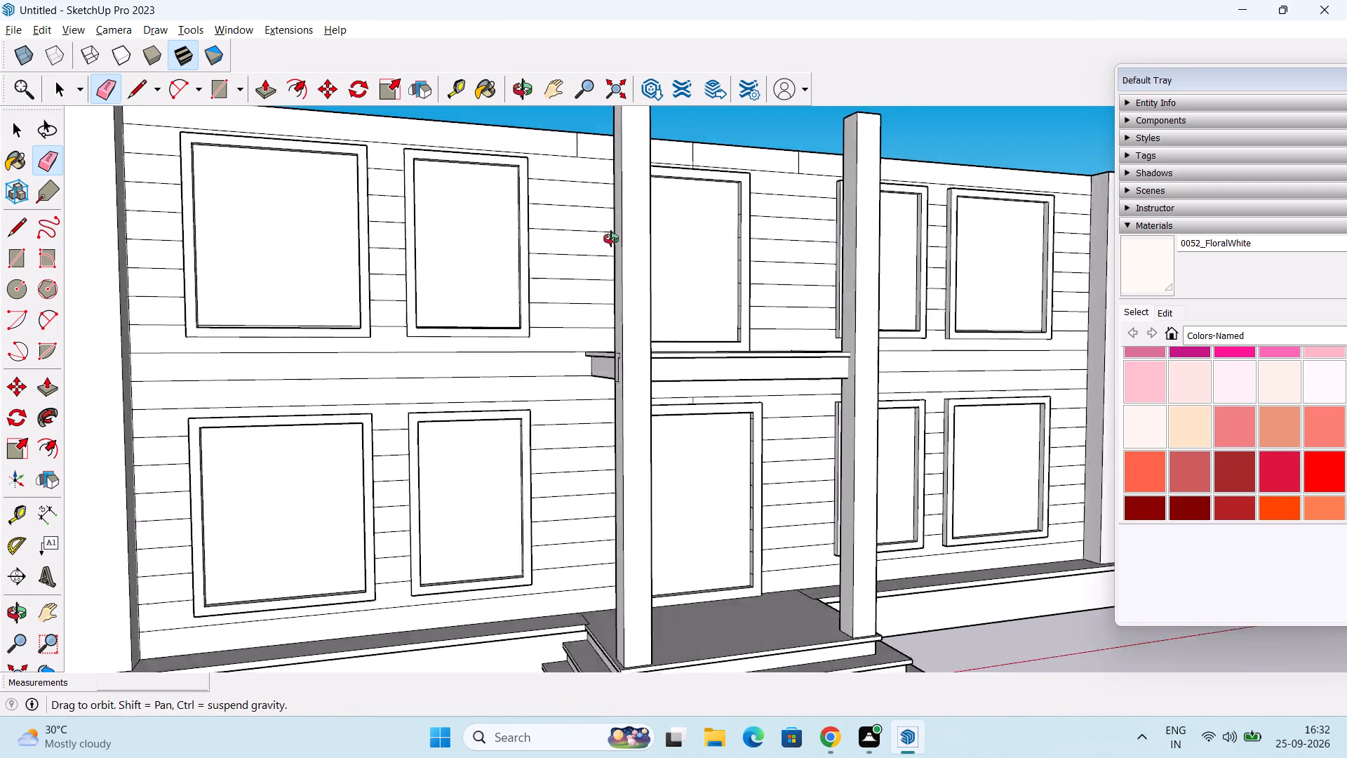
middle_drag(611, 239, 578, 248)
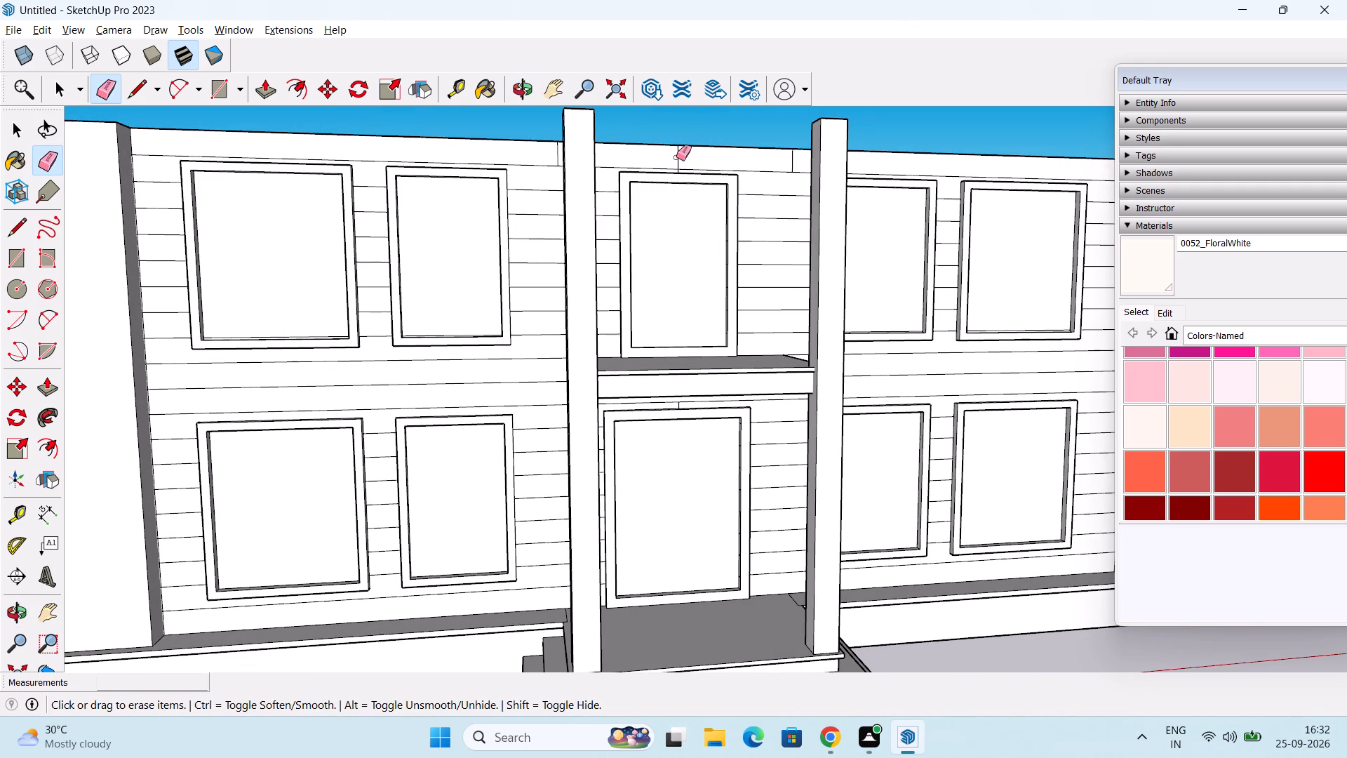
click(678, 155)
scroll(678, 167, up, 5)
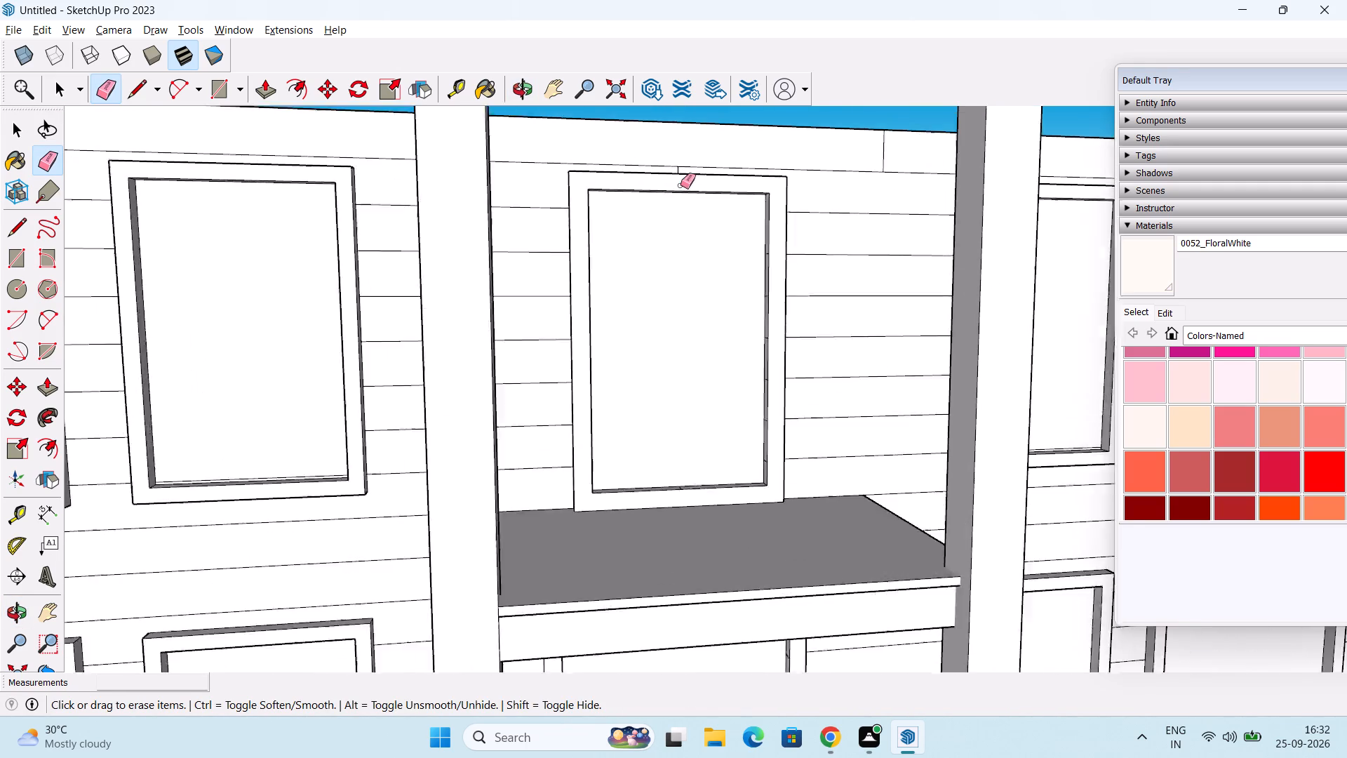
scroll(681, 185, up, 3)
click(677, 163)
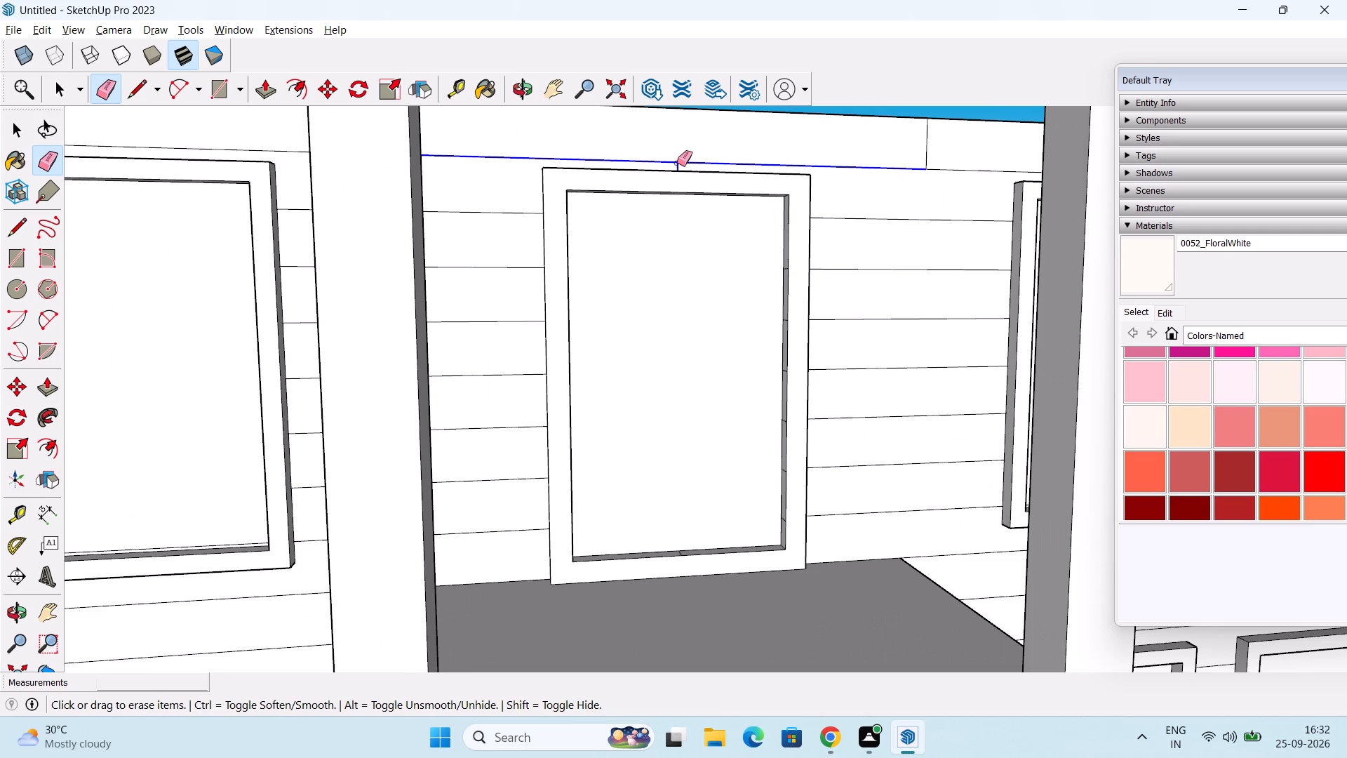
key(ctrl+z)
scroll(680, 175, up, 4)
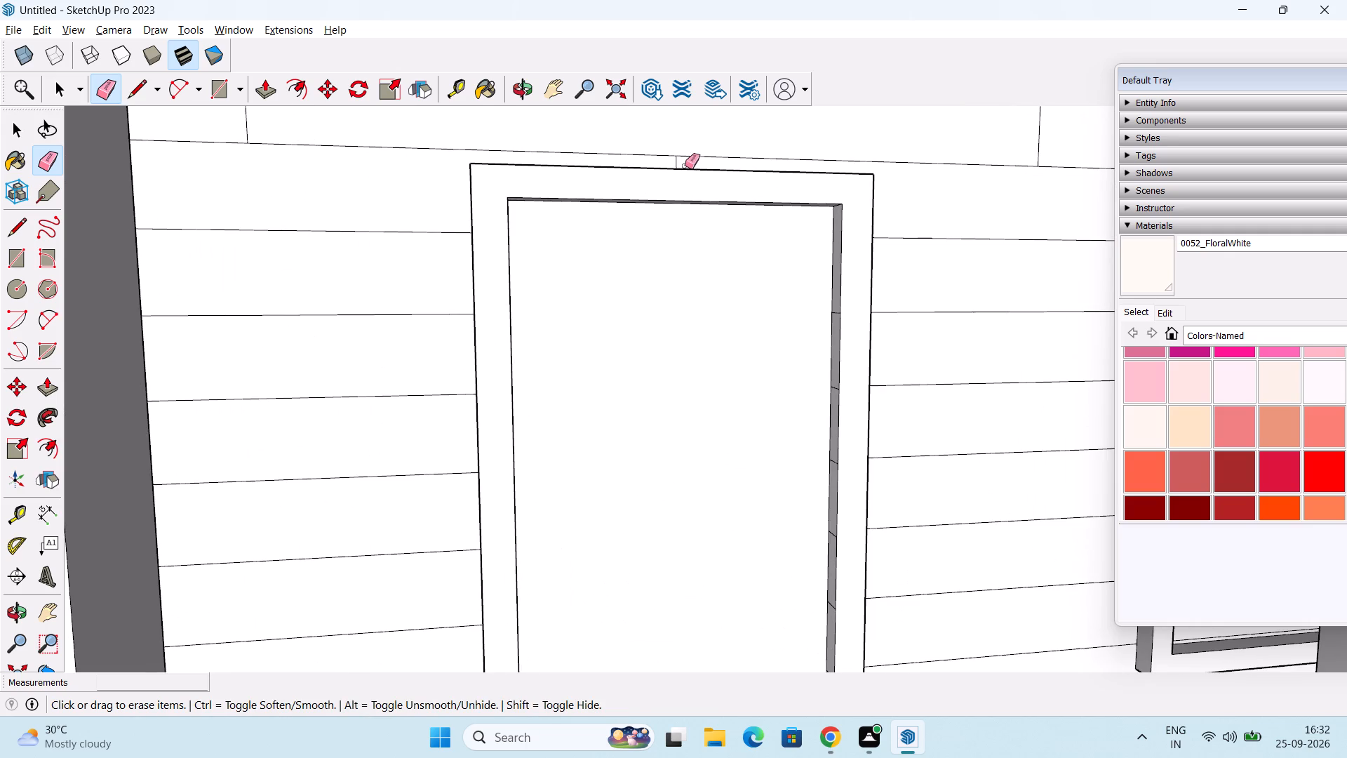
click(677, 161)
key(space)
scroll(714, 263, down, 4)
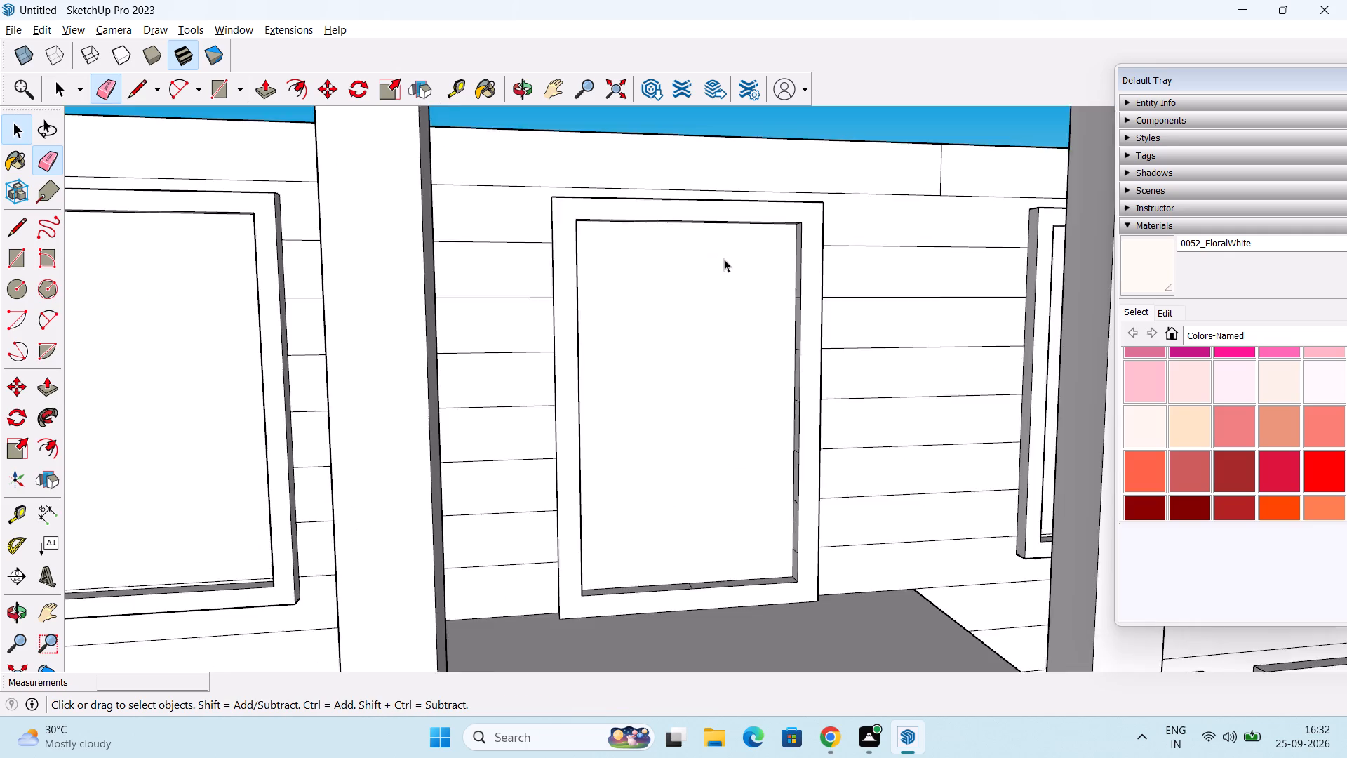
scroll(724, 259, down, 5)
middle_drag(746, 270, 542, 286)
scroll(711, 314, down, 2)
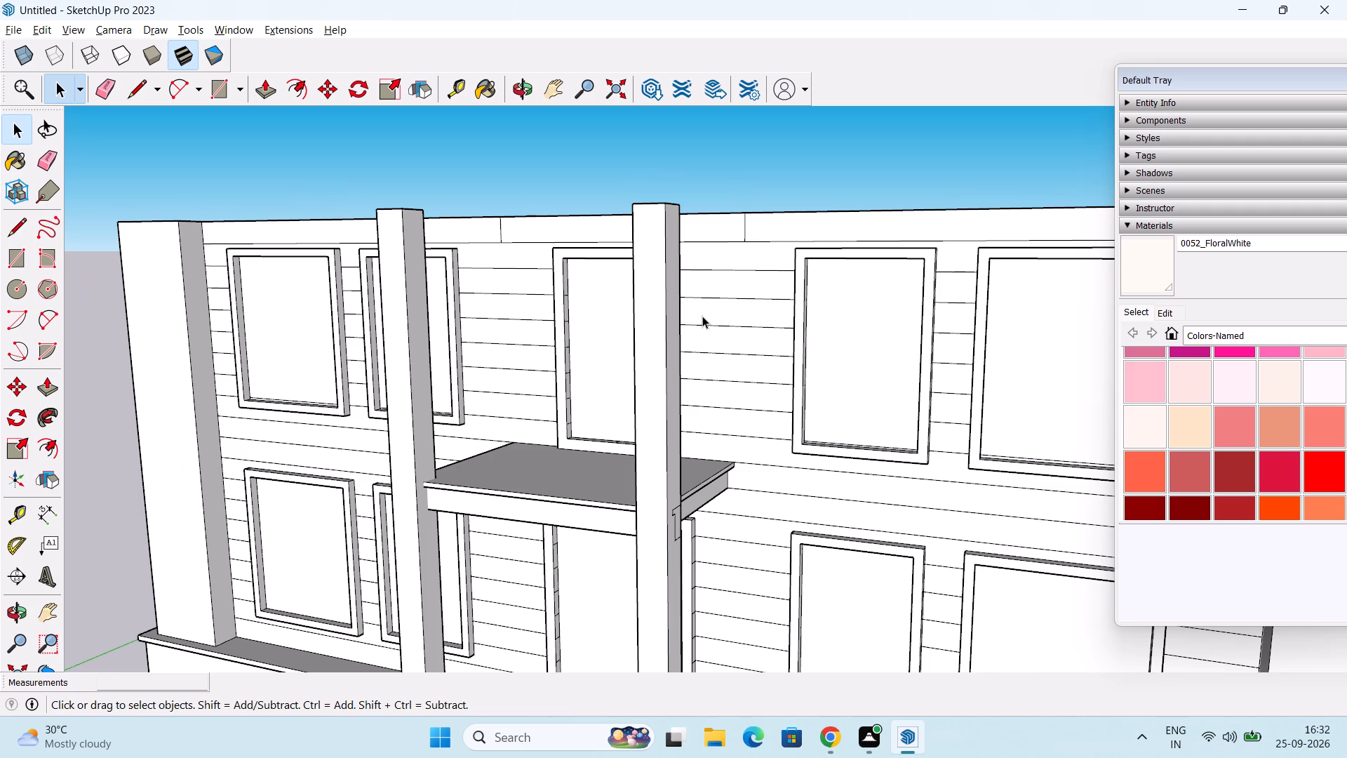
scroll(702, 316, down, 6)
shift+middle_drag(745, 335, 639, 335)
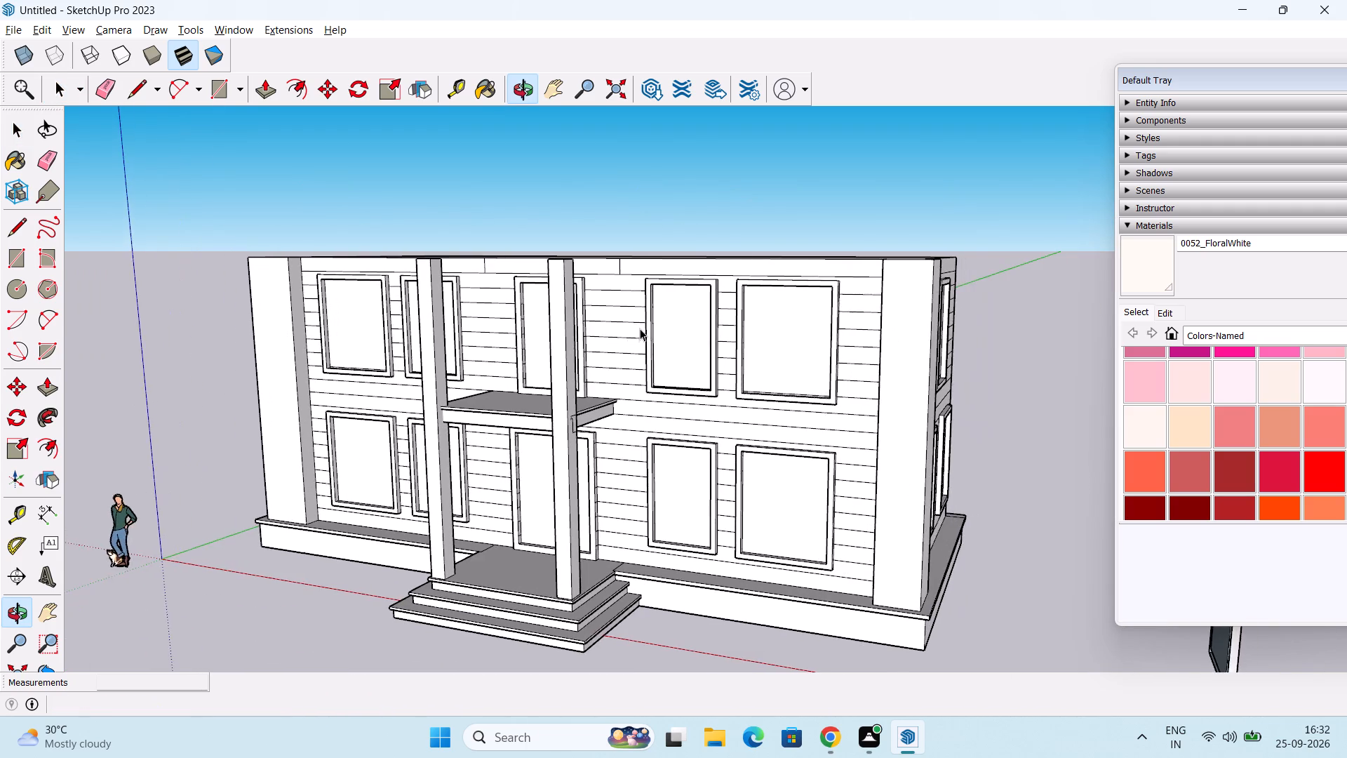
Paint the three segments of the front facade's top band with the named colour 0049_Beige.
middle_drag(634, 328, 449, 369)
middle_drag(725, 389, 706, 398)
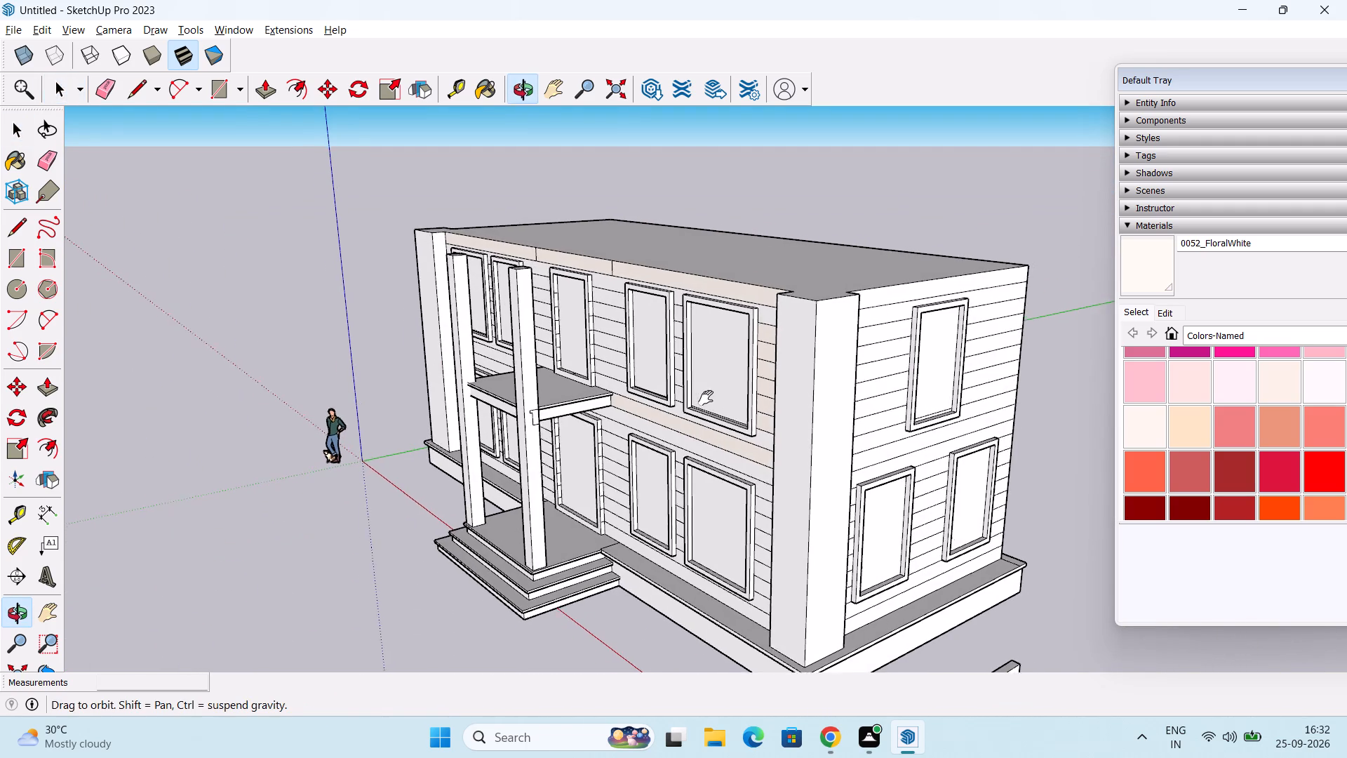
middle_drag(706, 398, 629, 416)
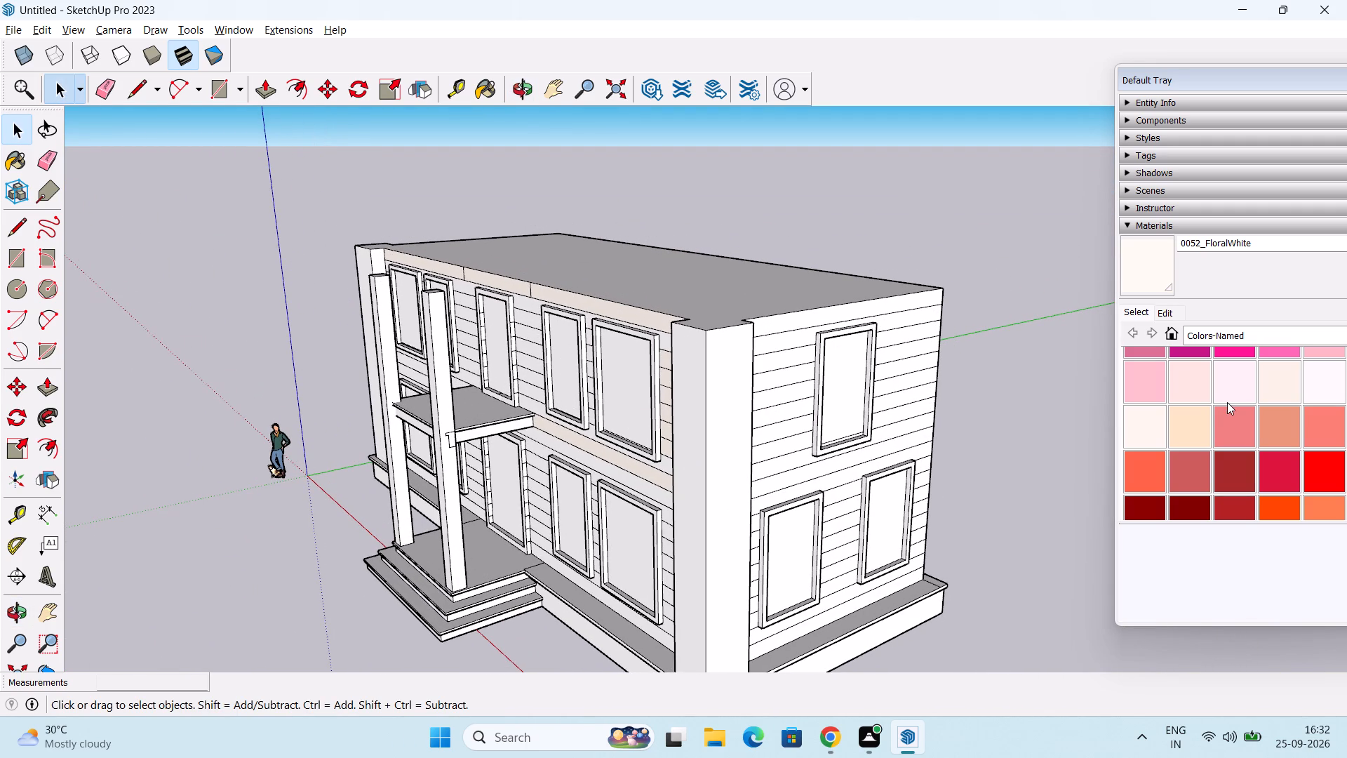
scroll(1233, 415, up, 4)
scroll(1234, 415, down, 1)
scroll(1234, 415, up, 3)
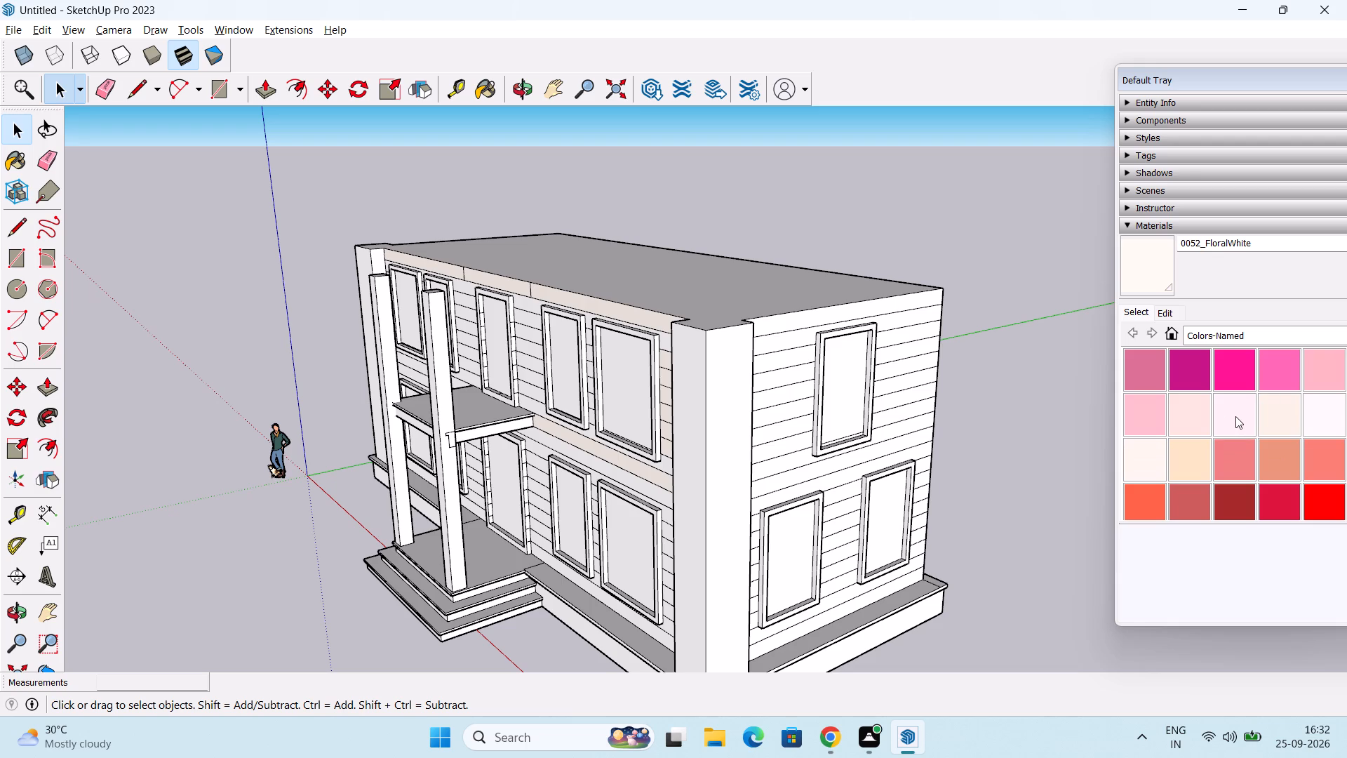
scroll(1235, 416, up, 3)
scroll(1239, 421, down, 4)
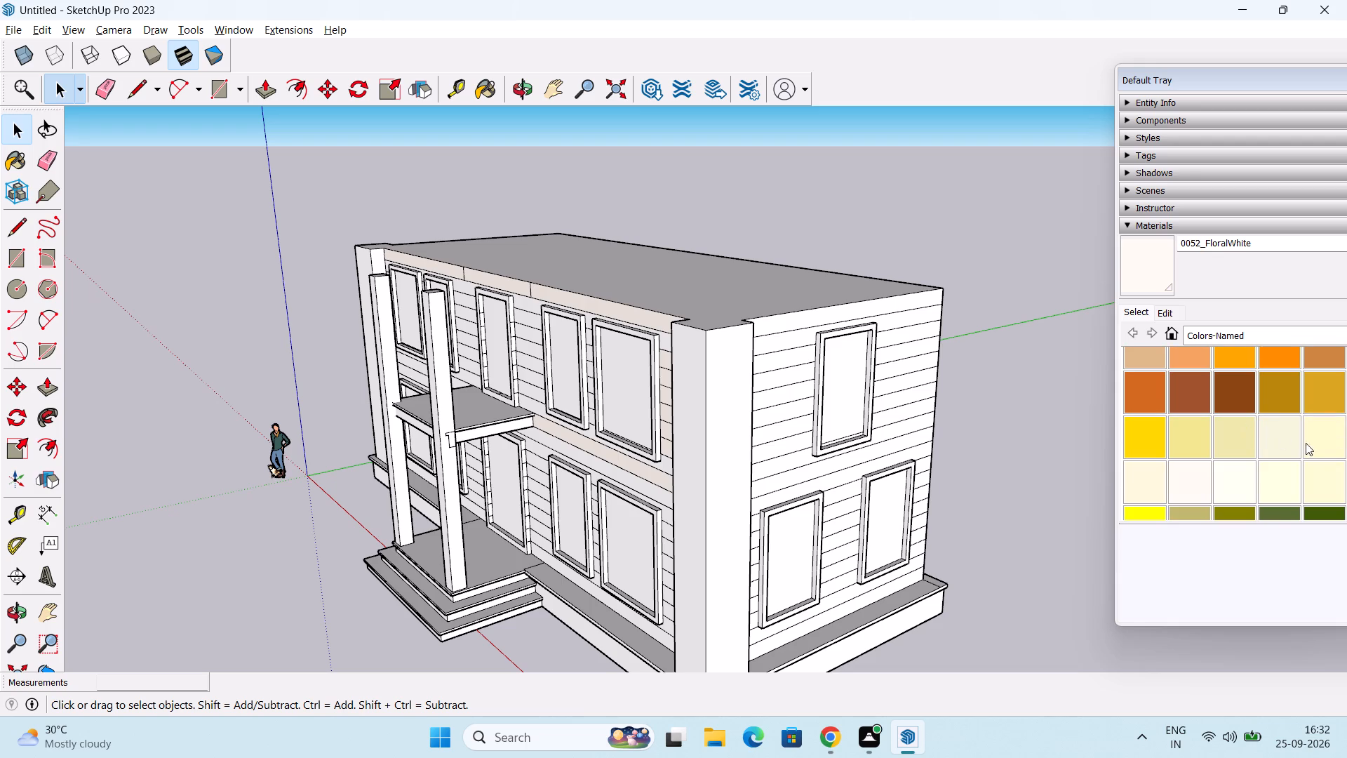
click(1280, 441)
middle_drag(930, 375, 879, 394)
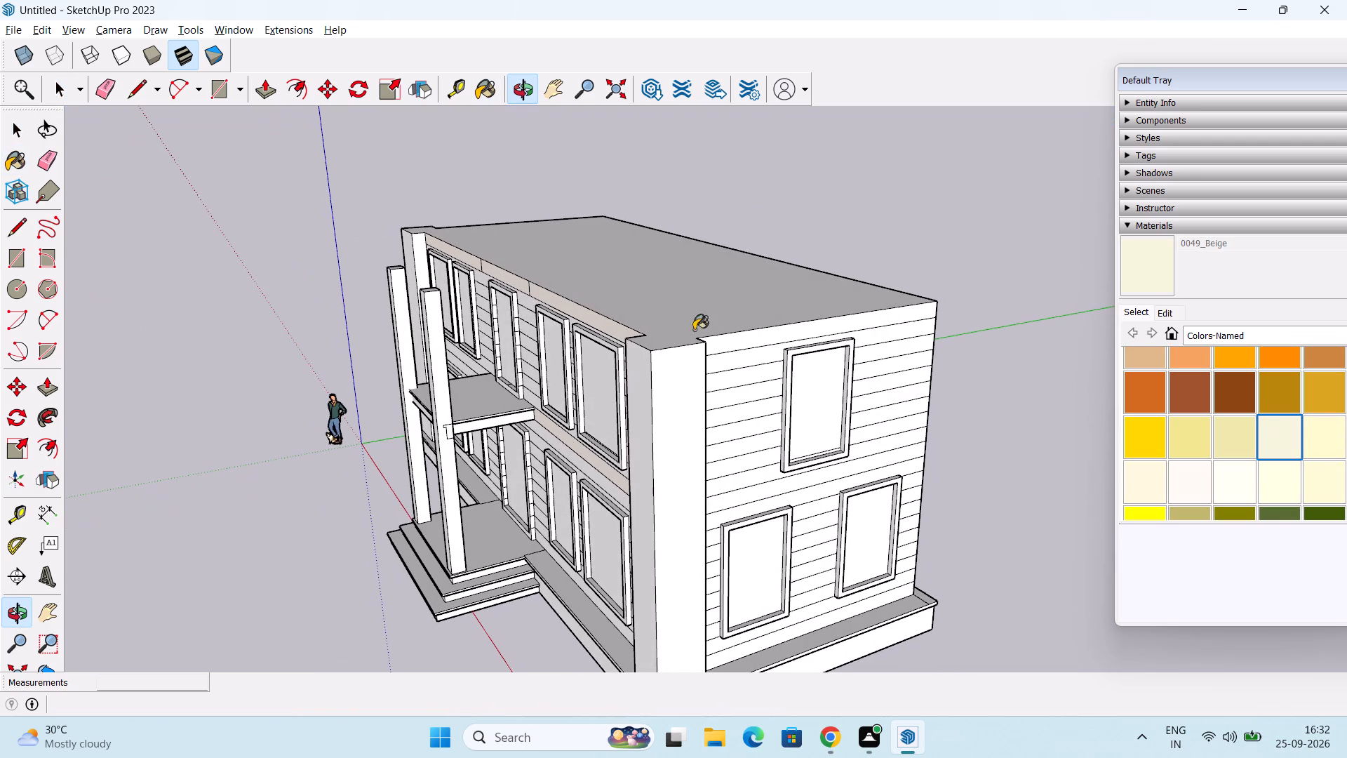
click(588, 315)
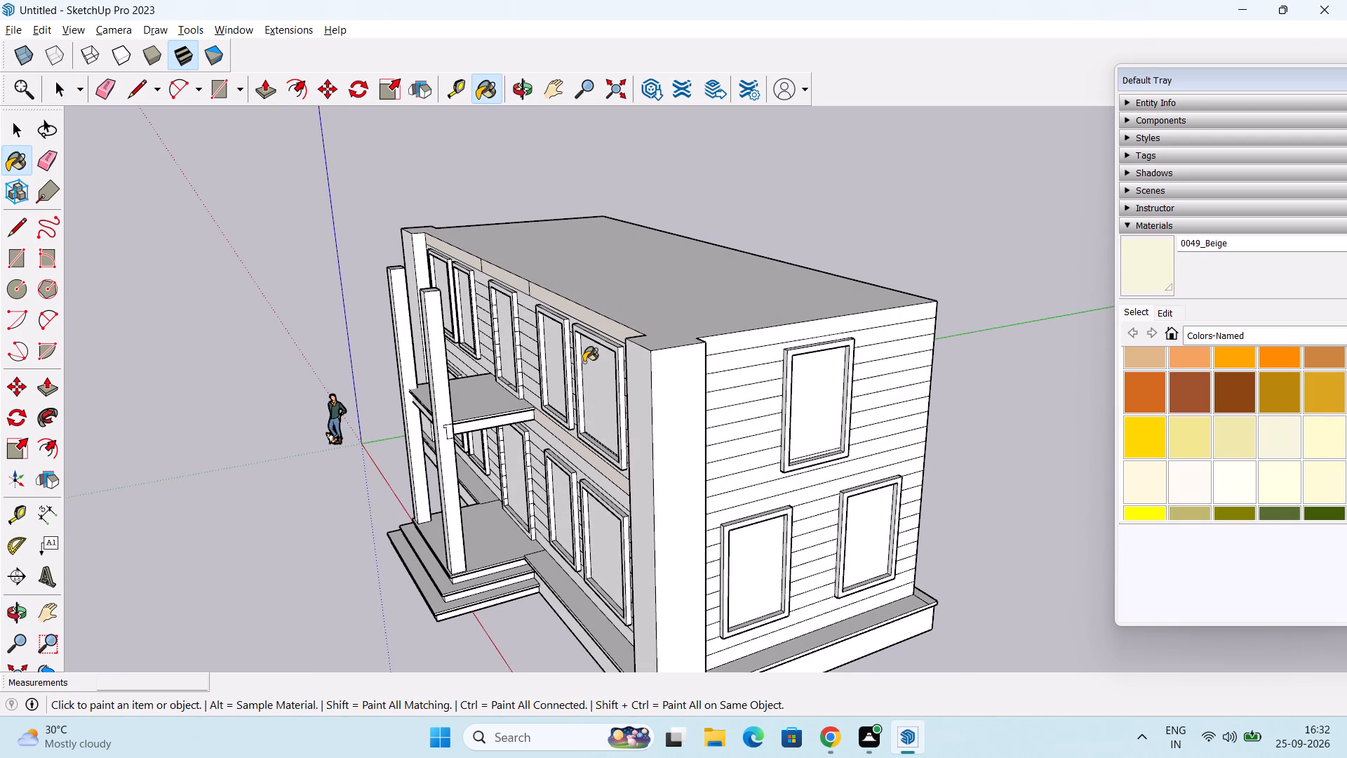
middle_drag(584, 360, 712, 309)
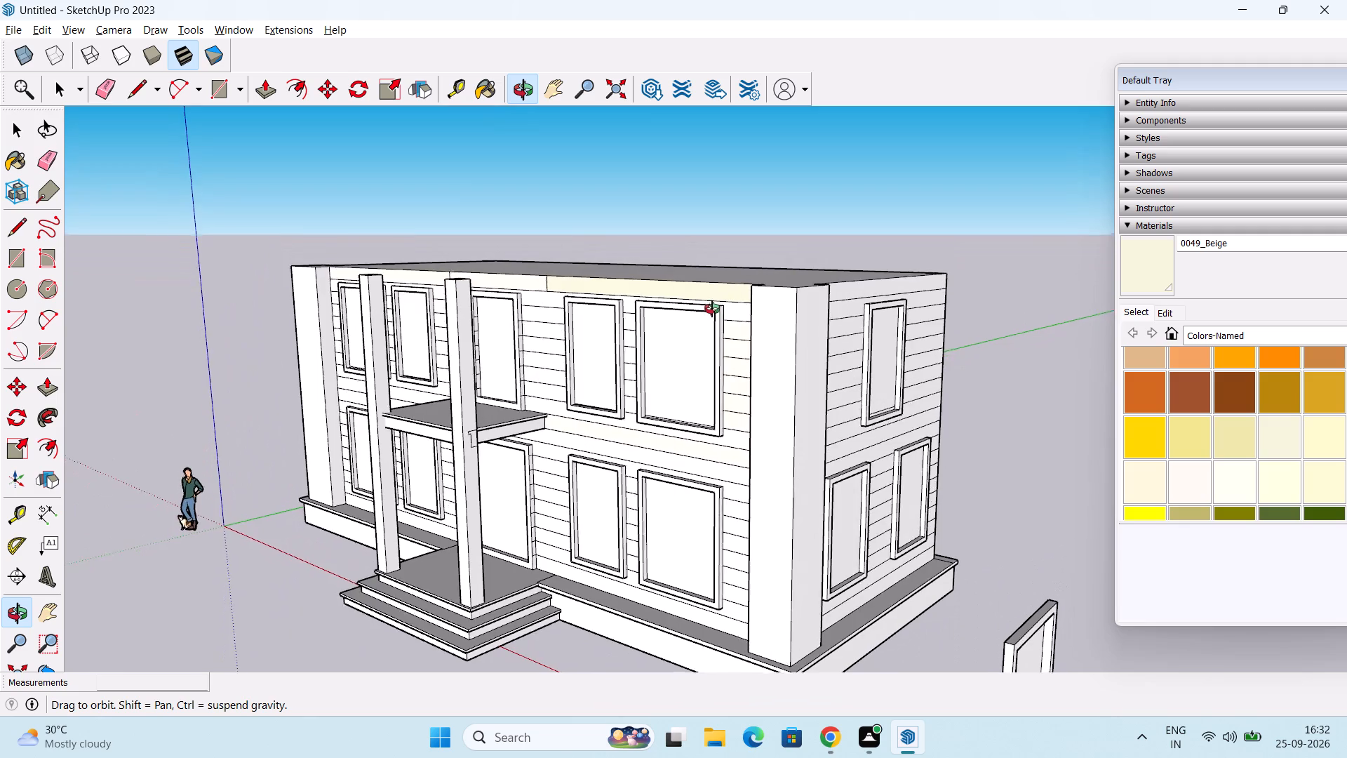
middle_drag(712, 309, 704, 317)
scroll(664, 304, up, 2)
middle_drag(664, 303, 643, 320)
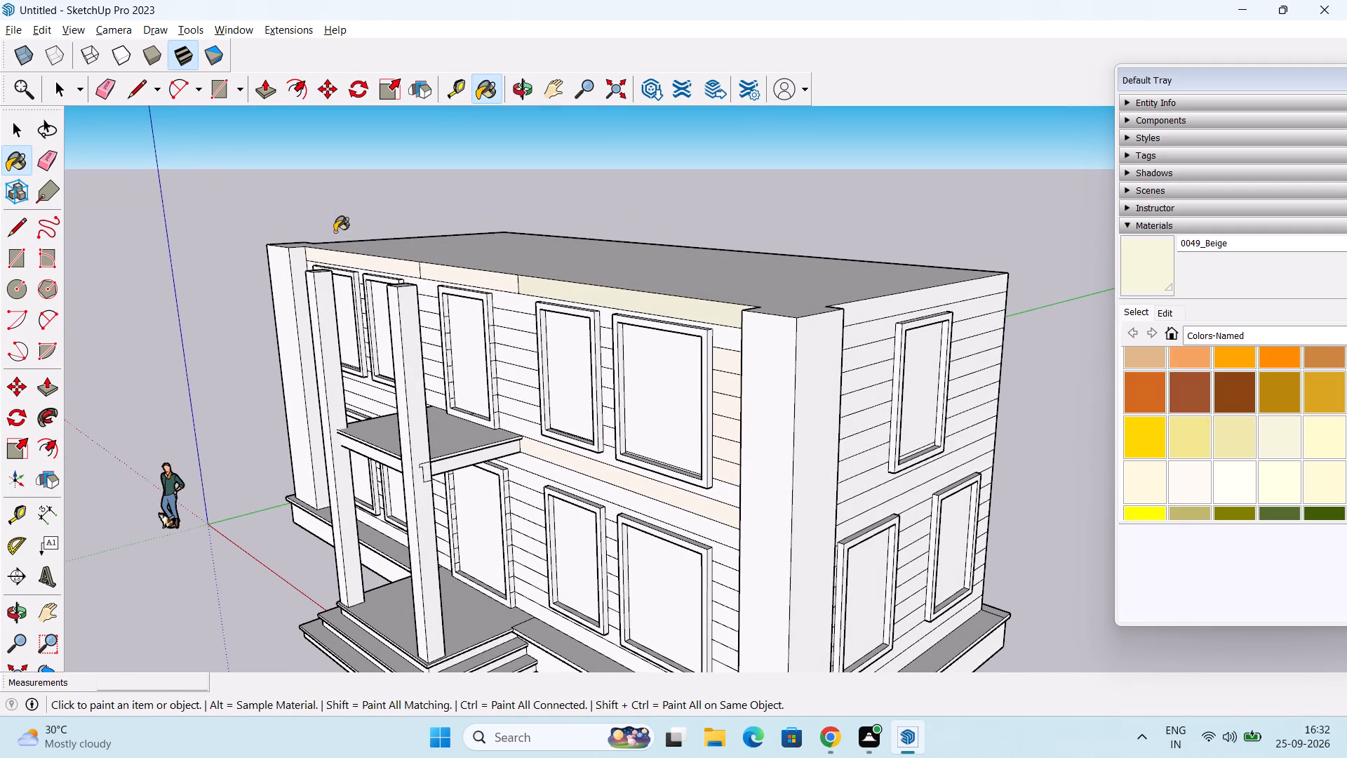
click(379, 262)
click(468, 277)
Paint the upper-floor cladding boards between the end window and the corner pillar Beige, working down from the top band.
click(732, 345)
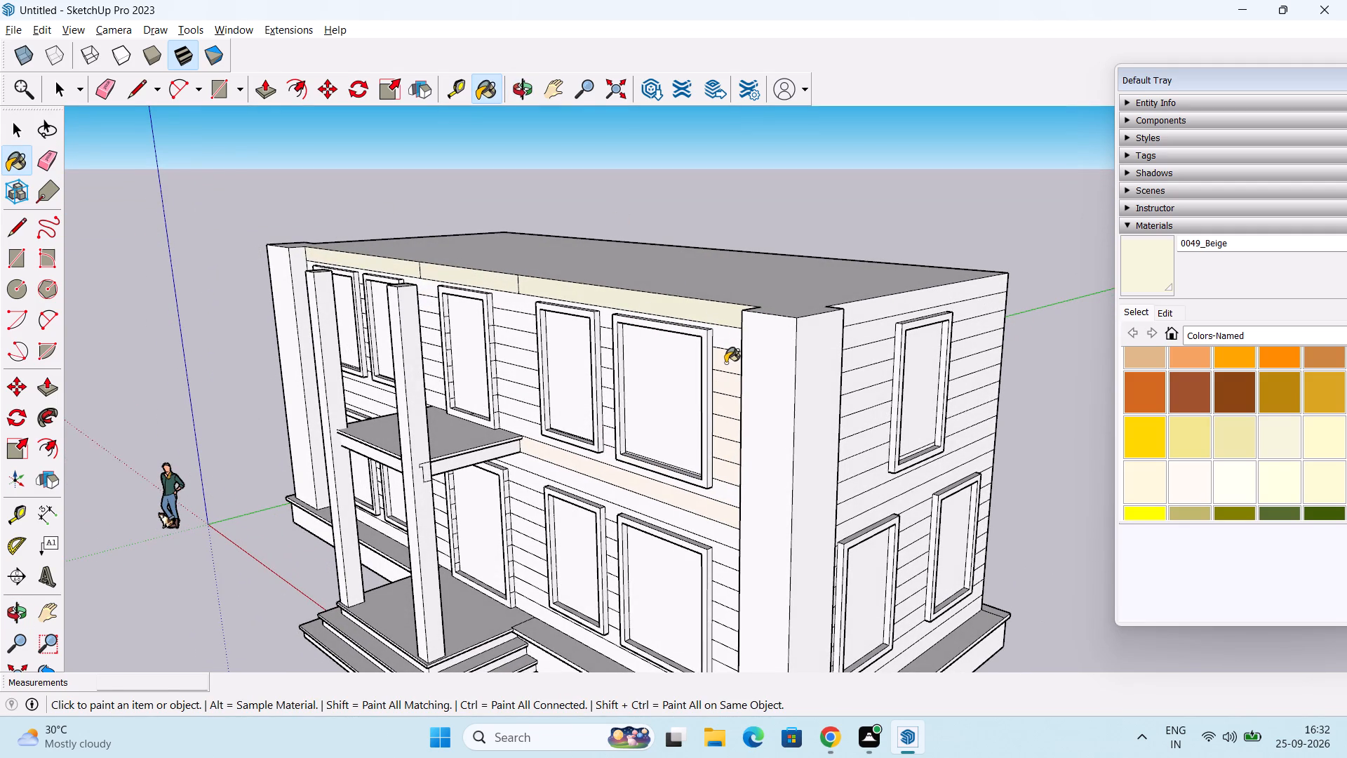
click(725, 363)
click(727, 392)
click(732, 416)
click(727, 432)
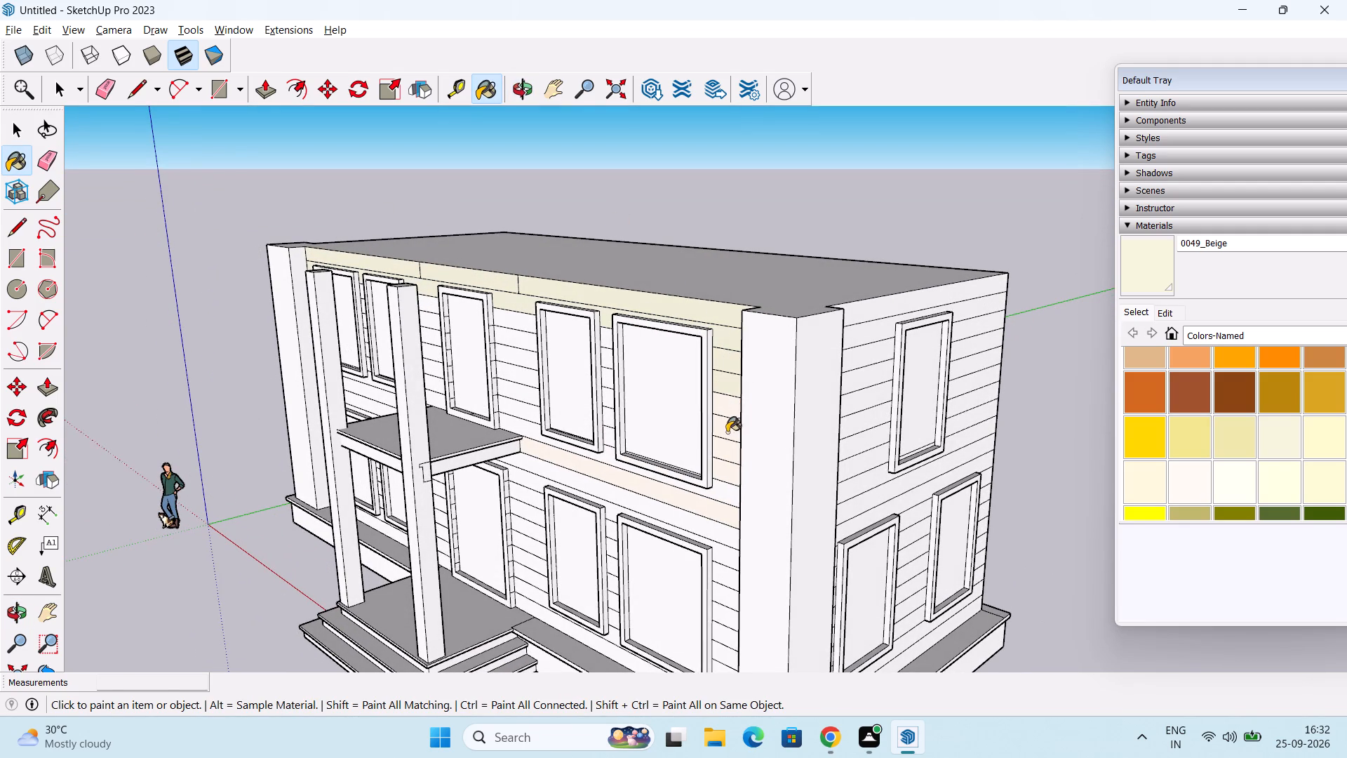
click(725, 452)
click(726, 467)
Paint the long front cladding boards between the upper-floor and ground-floor windows Beige.
click(718, 492)
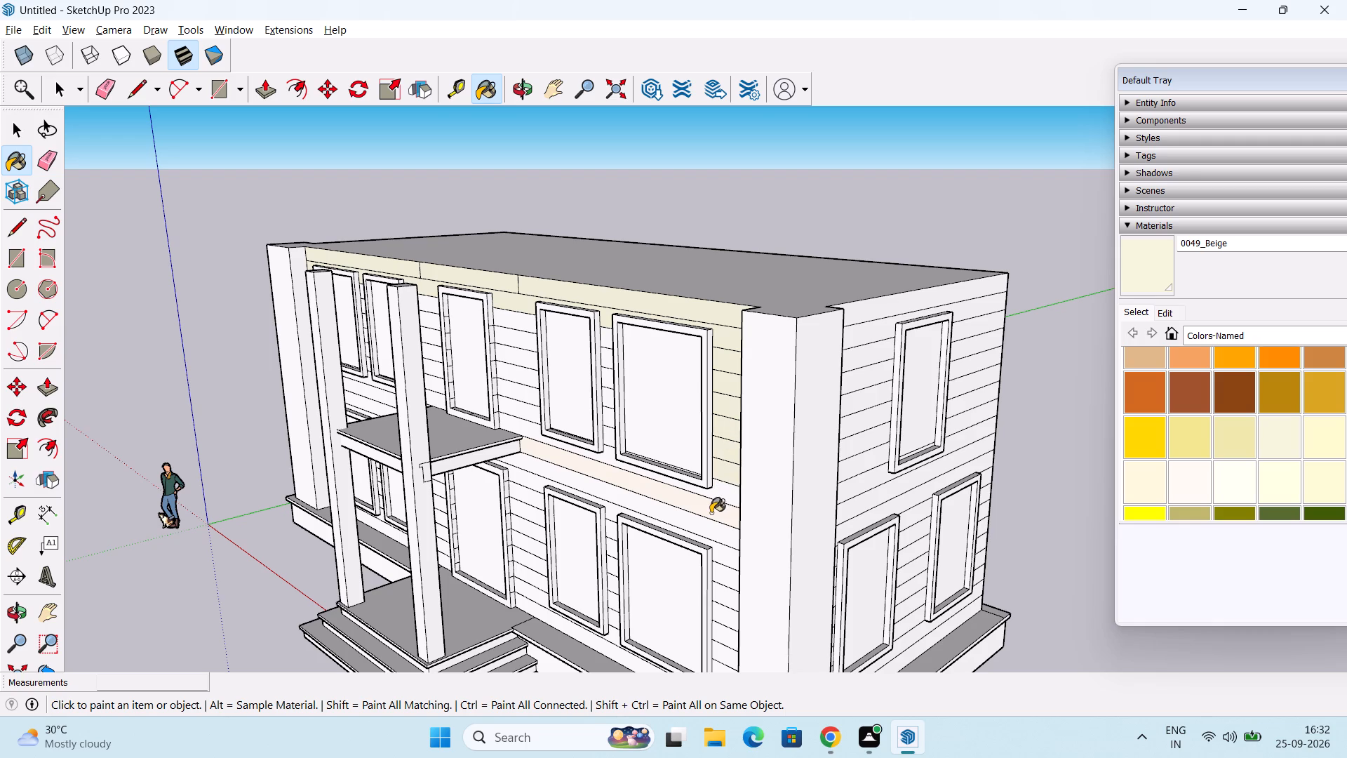
click(711, 513)
click(713, 526)
middle_drag(718, 532, 718, 500)
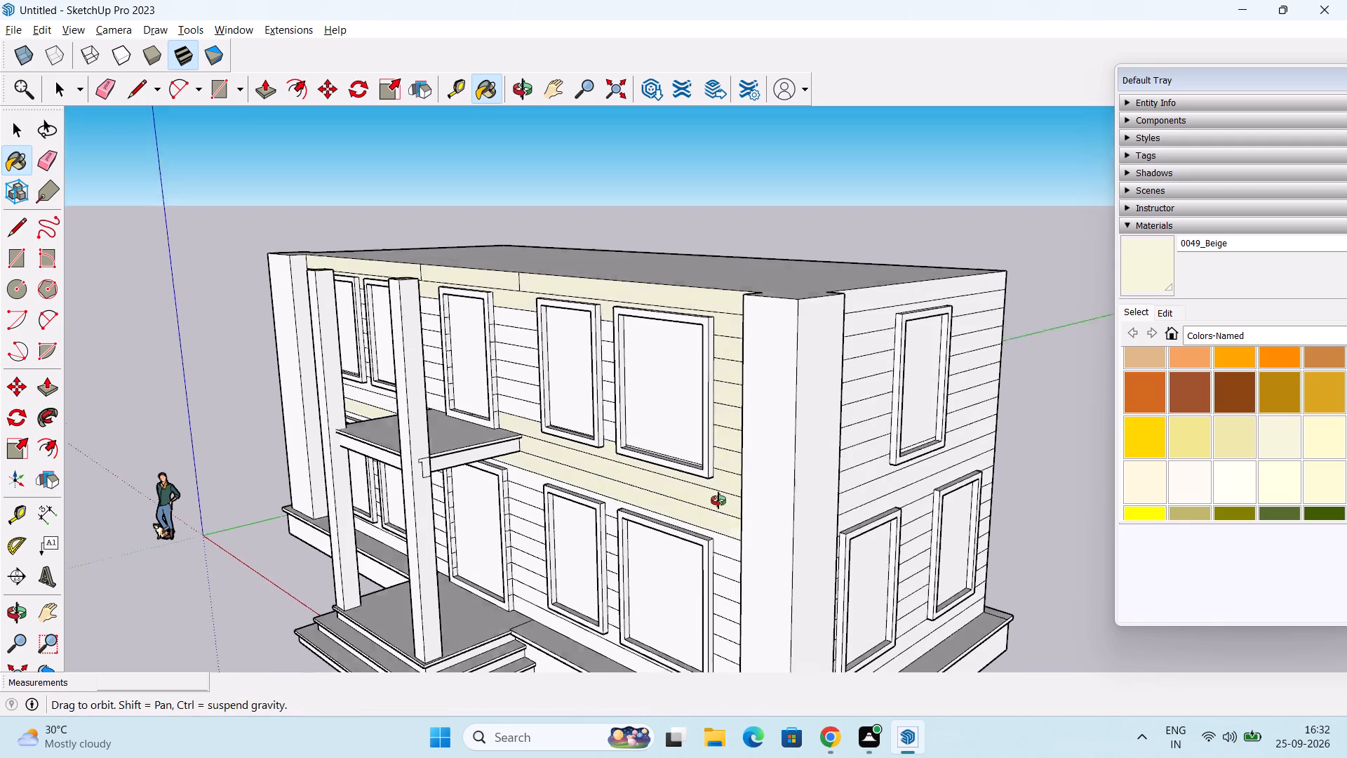
middle_drag(718, 500, 713, 481)
click(716, 519)
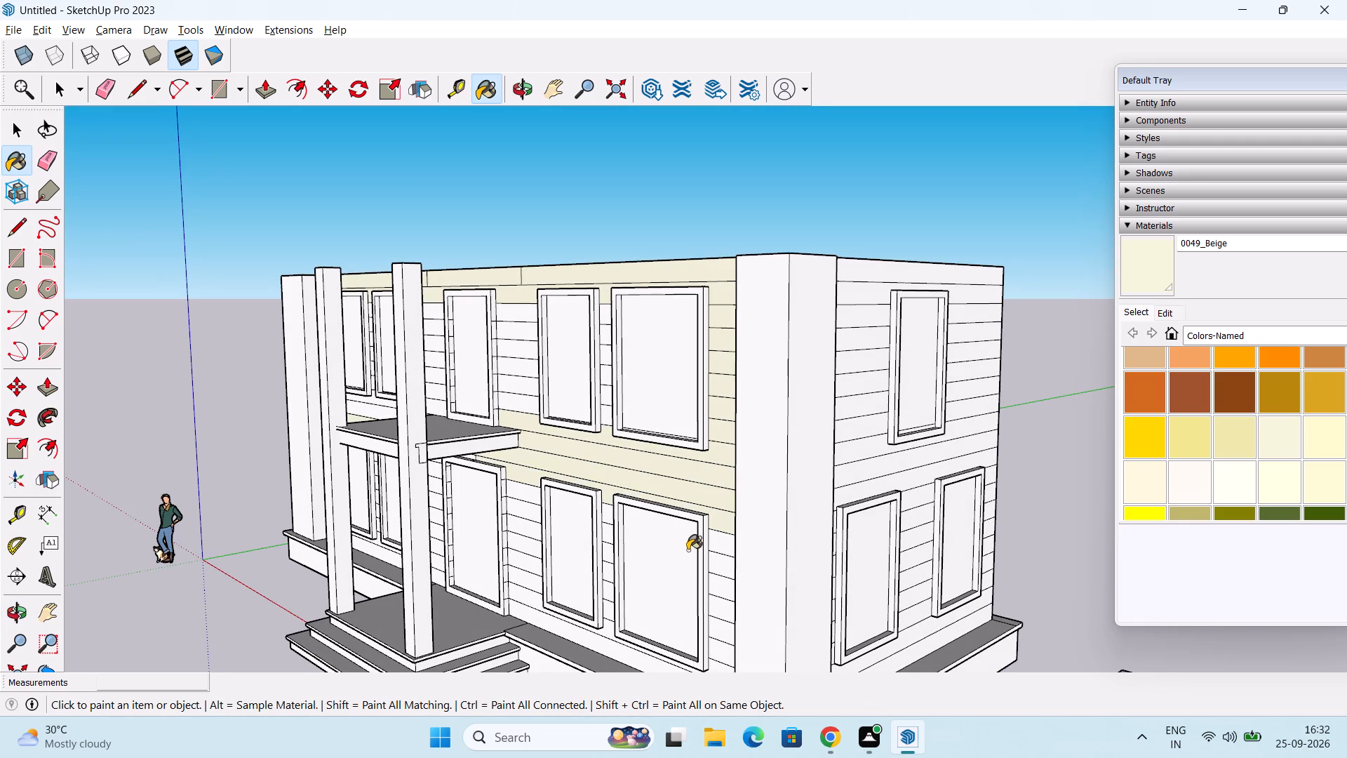
Paint the ground-floor cladding boards between the end window and the corner pillar Beige, down to the wall's base.
click(727, 550)
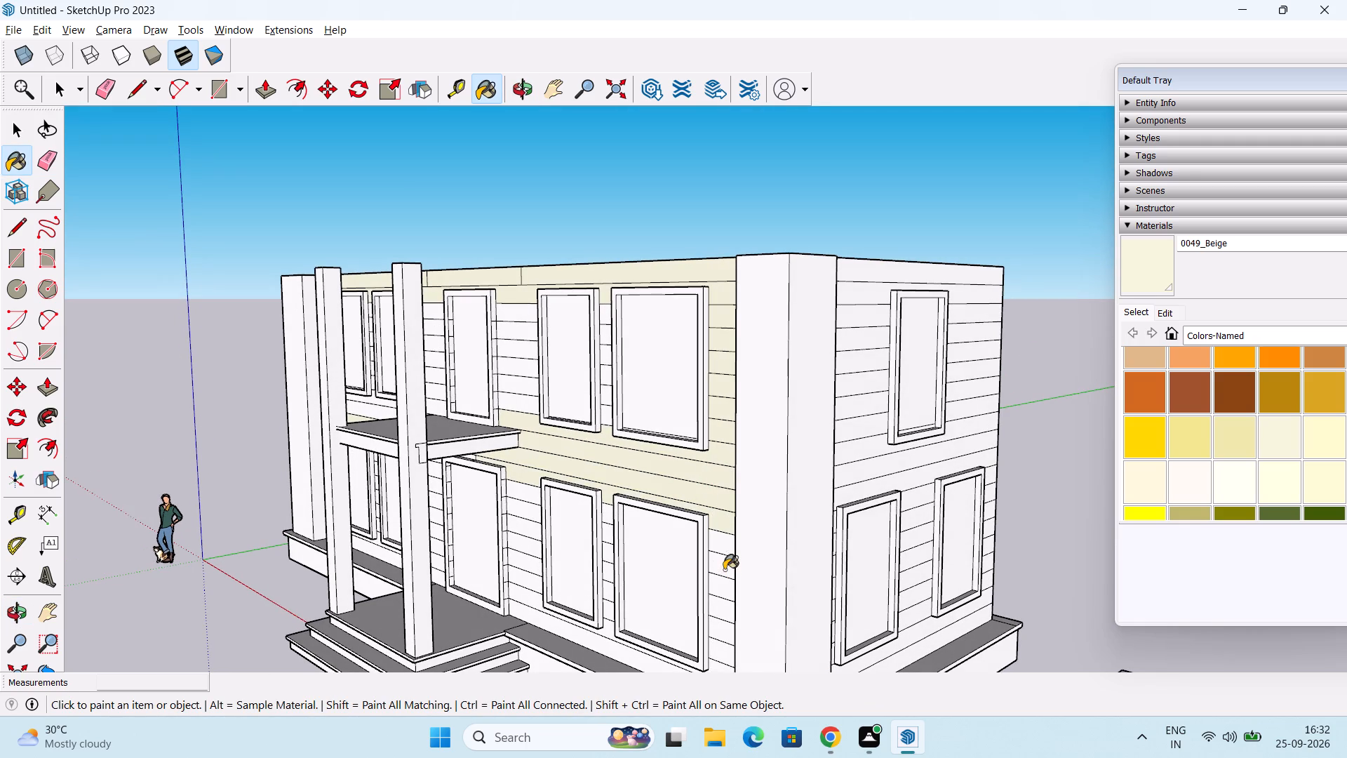
click(724, 570)
click(727, 590)
click(721, 612)
click(719, 636)
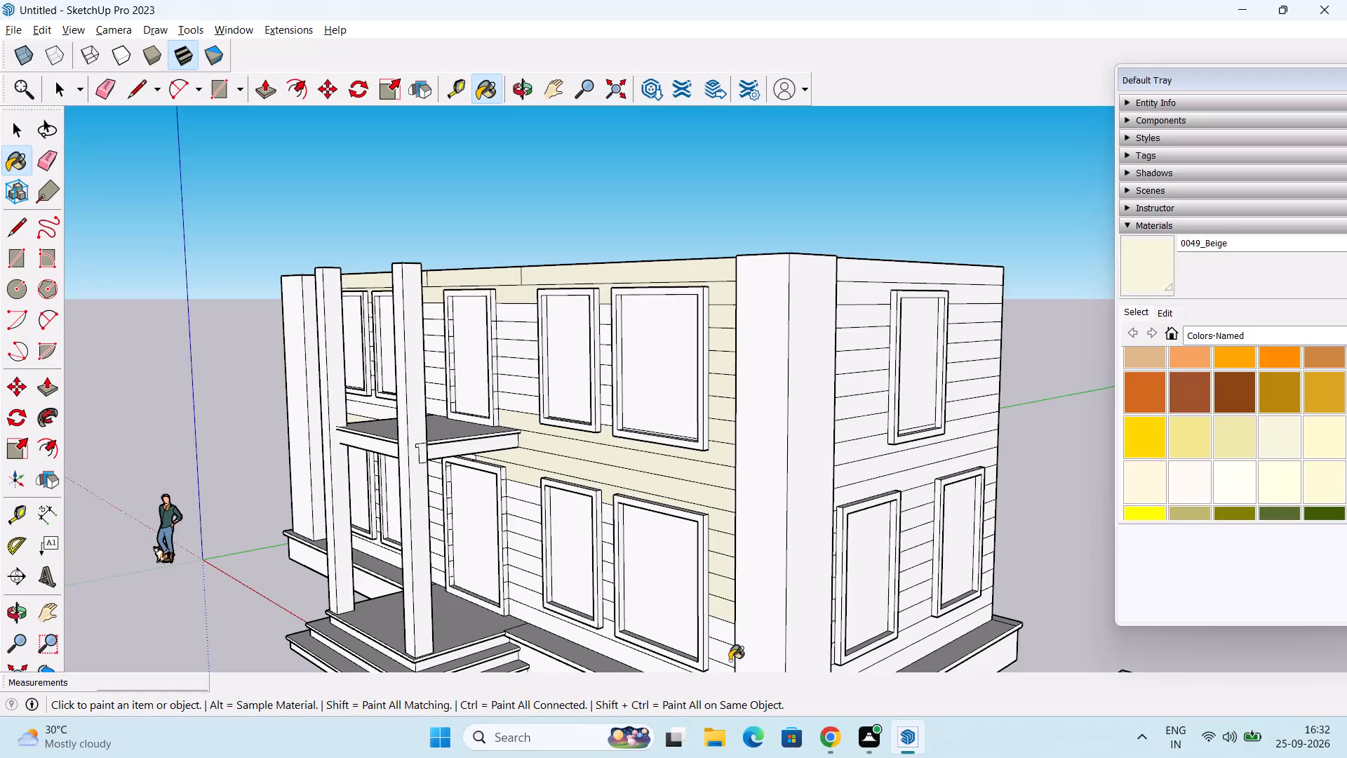
click(724, 662)
click(718, 671)
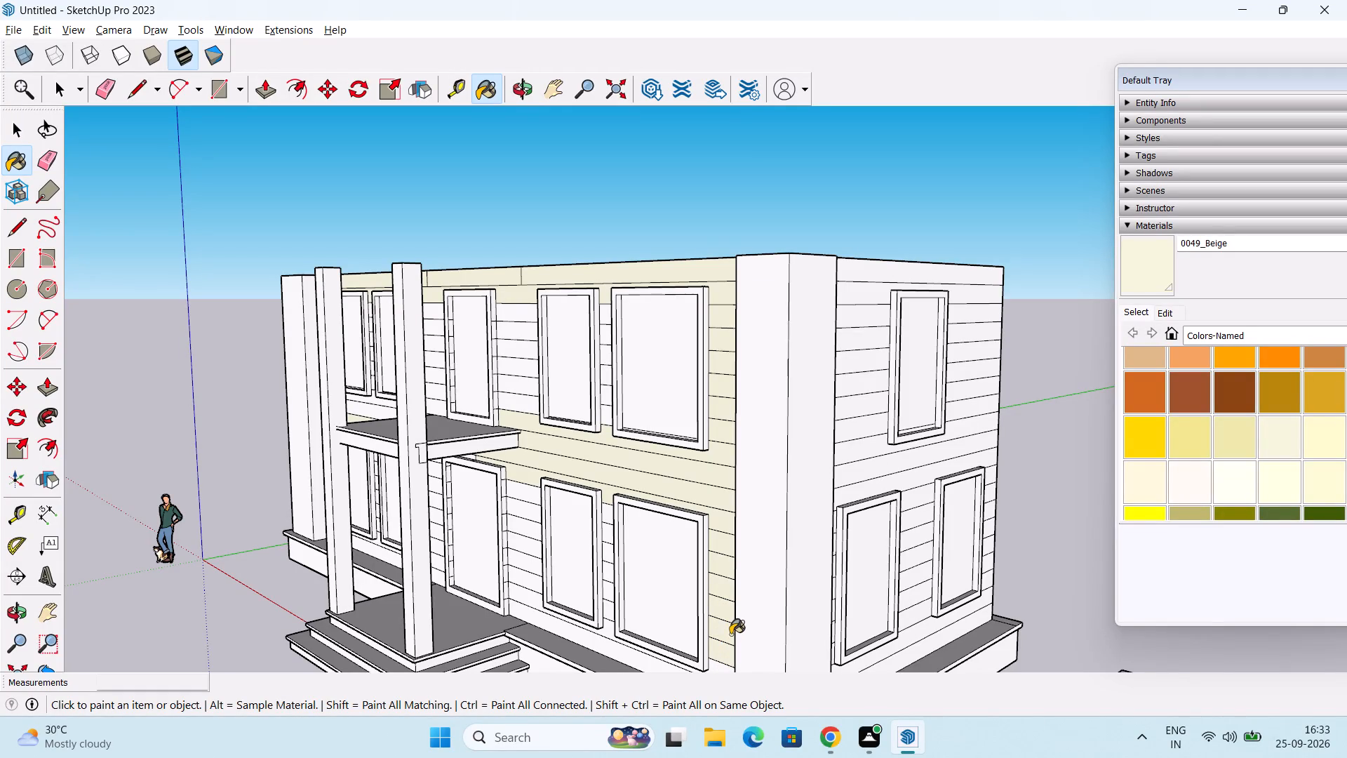
Paint the front face and outer side of the upper-floor end window's frame, next to the corner pillar, Beige.
middle_drag(730, 630, 725, 547)
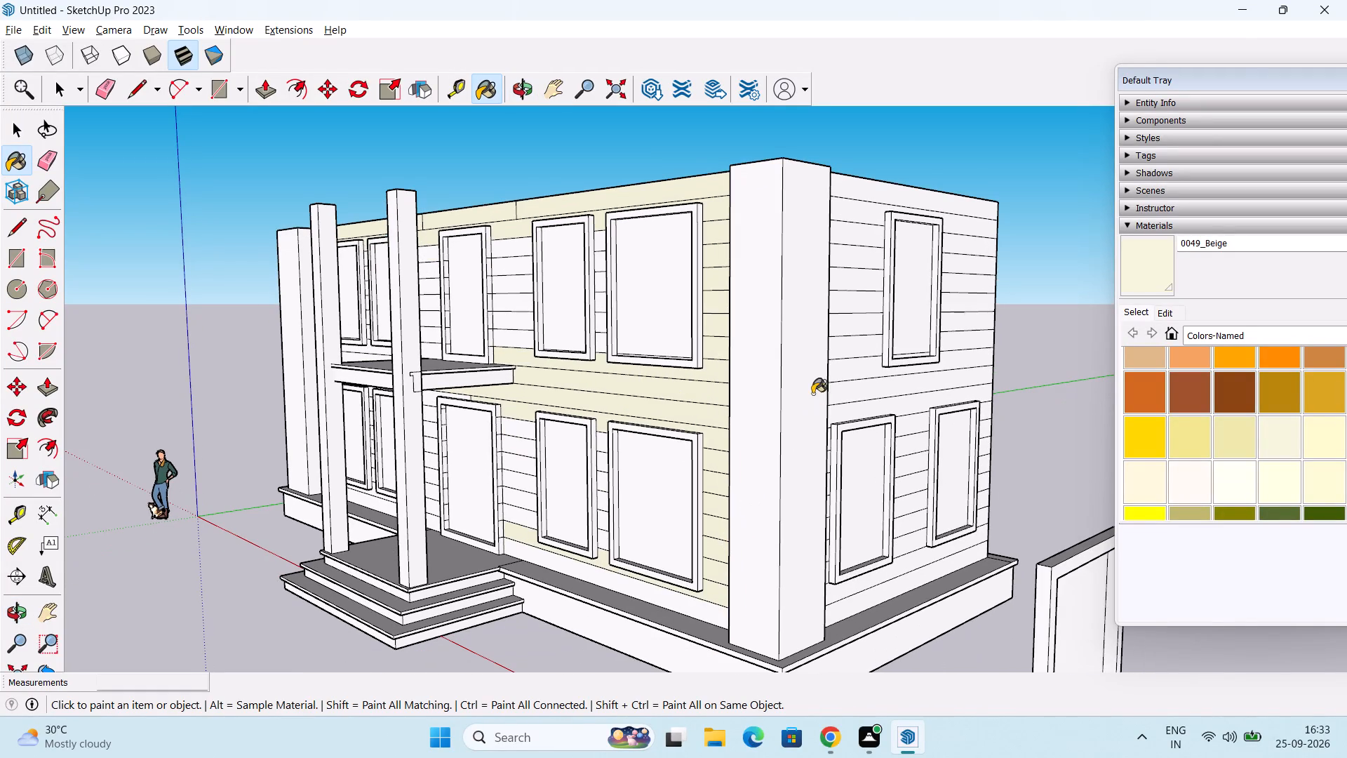
scroll(585, 274, up, 3)
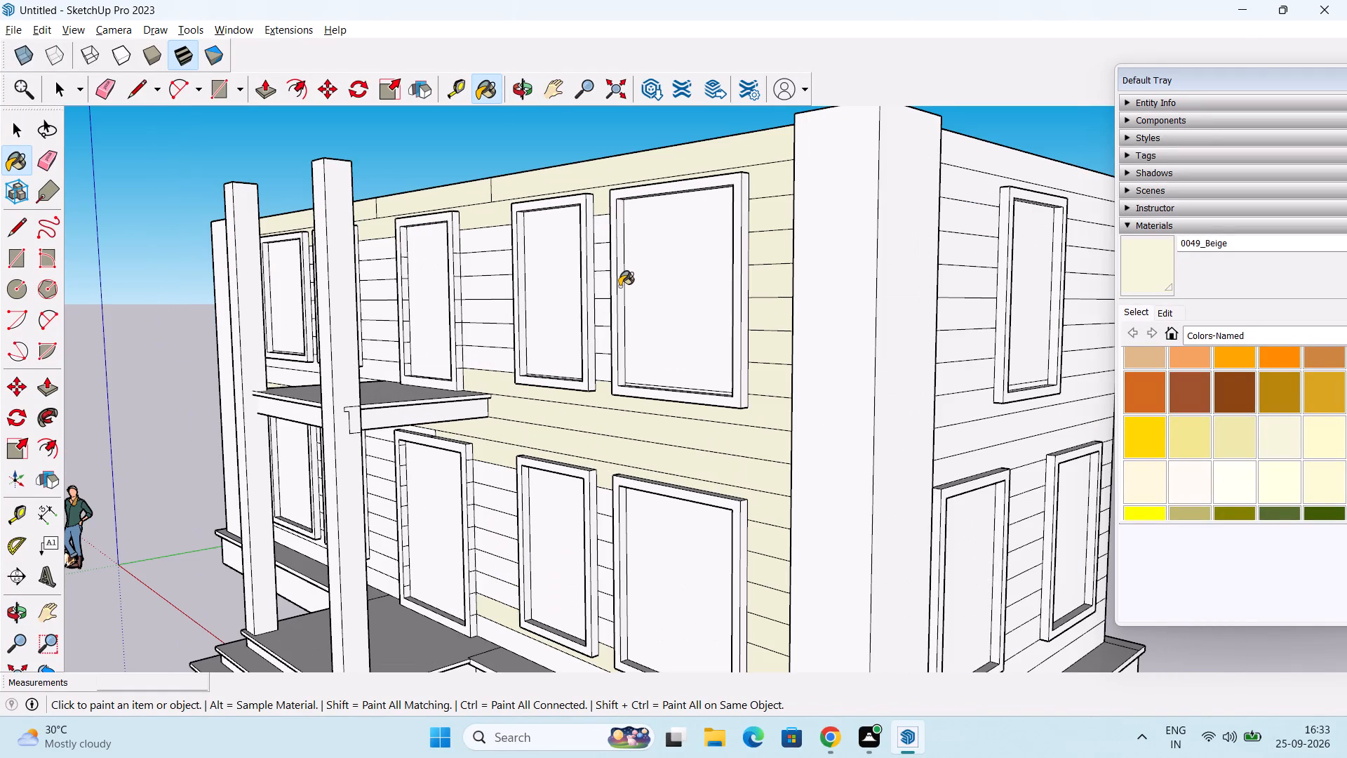
middle_drag(619, 286, 636, 294)
click(753, 253)
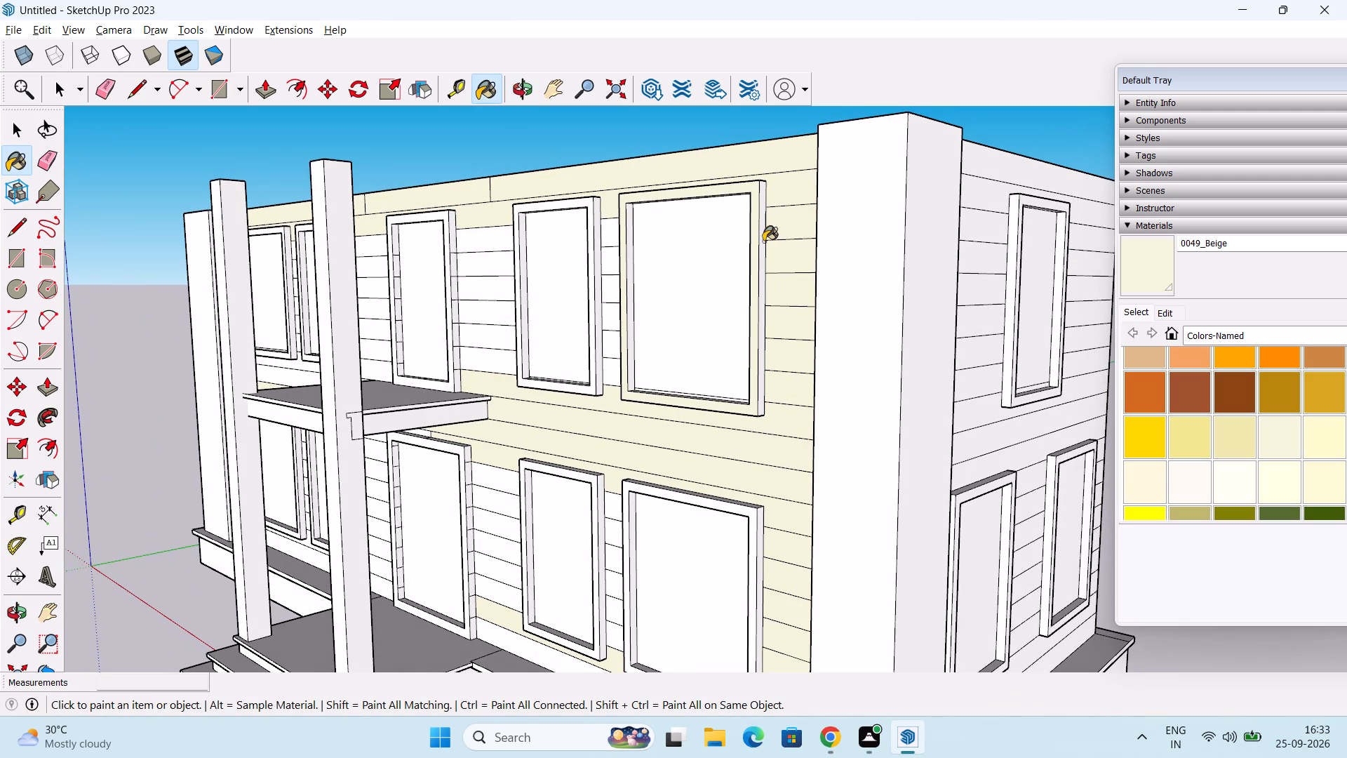
click(760, 241)
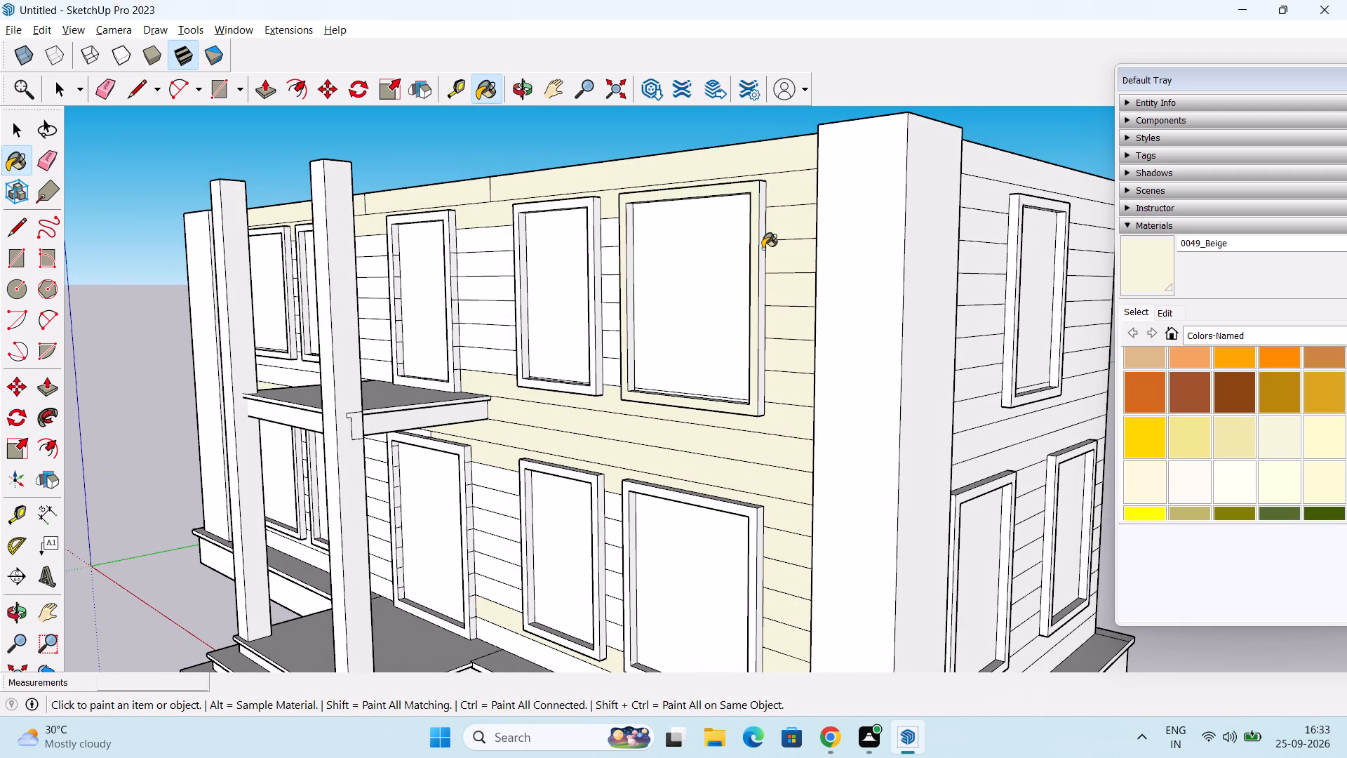
click(763, 248)
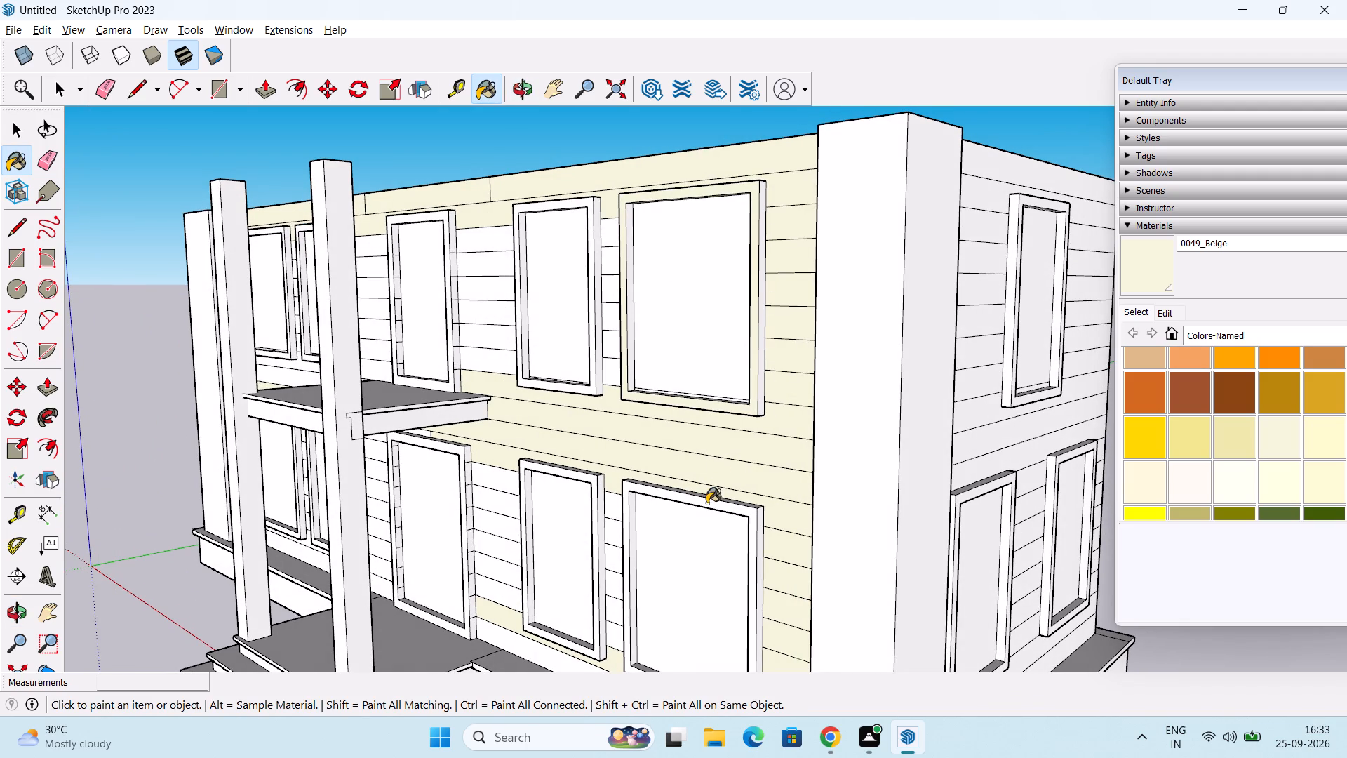
Paint the front, top and outer side faces of the ground-floor end window's frame Beige.
click(706, 504)
click(721, 497)
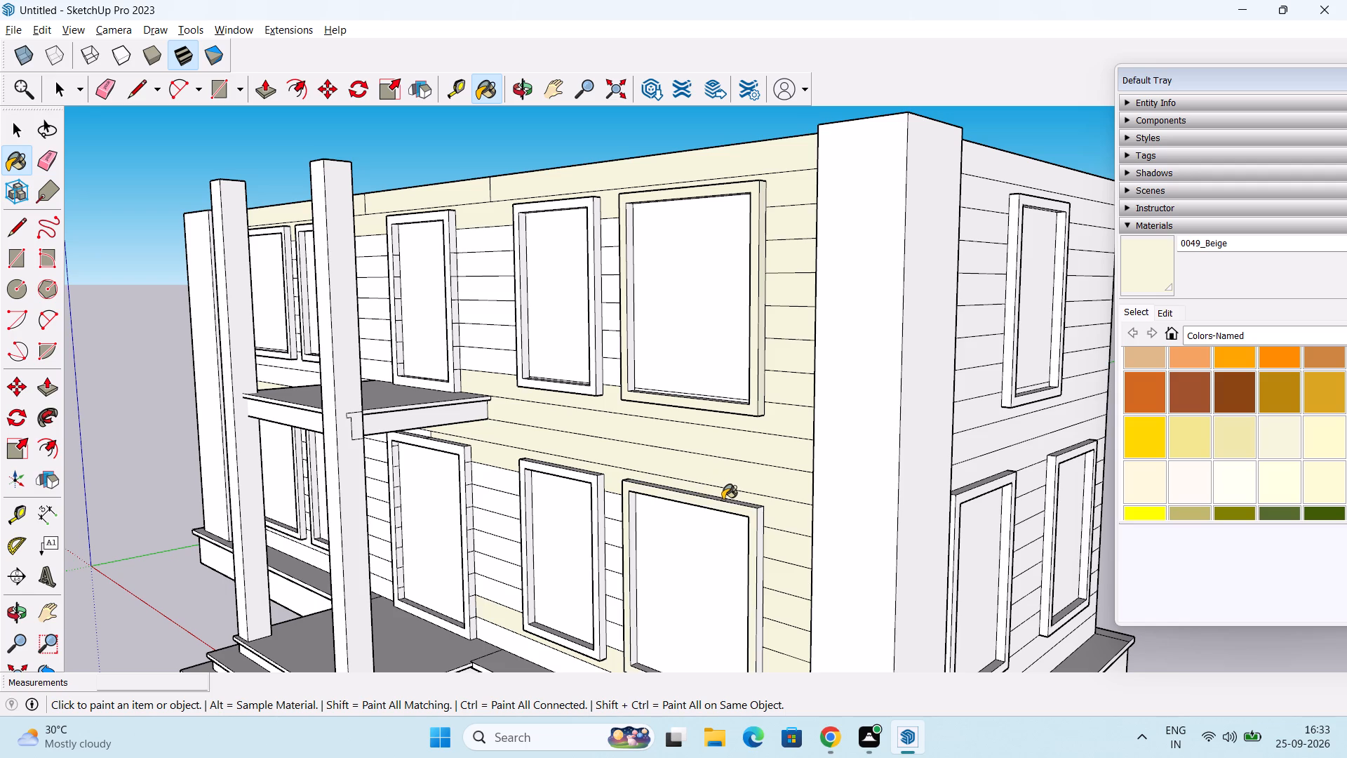
click(723, 500)
click(761, 529)
Paint the inner top and side faces of the ground-floor end frame and the upper frame's inner side and underside Beige.
middle_drag(750, 430, 776, 250)
scroll(710, 430, up, 1)
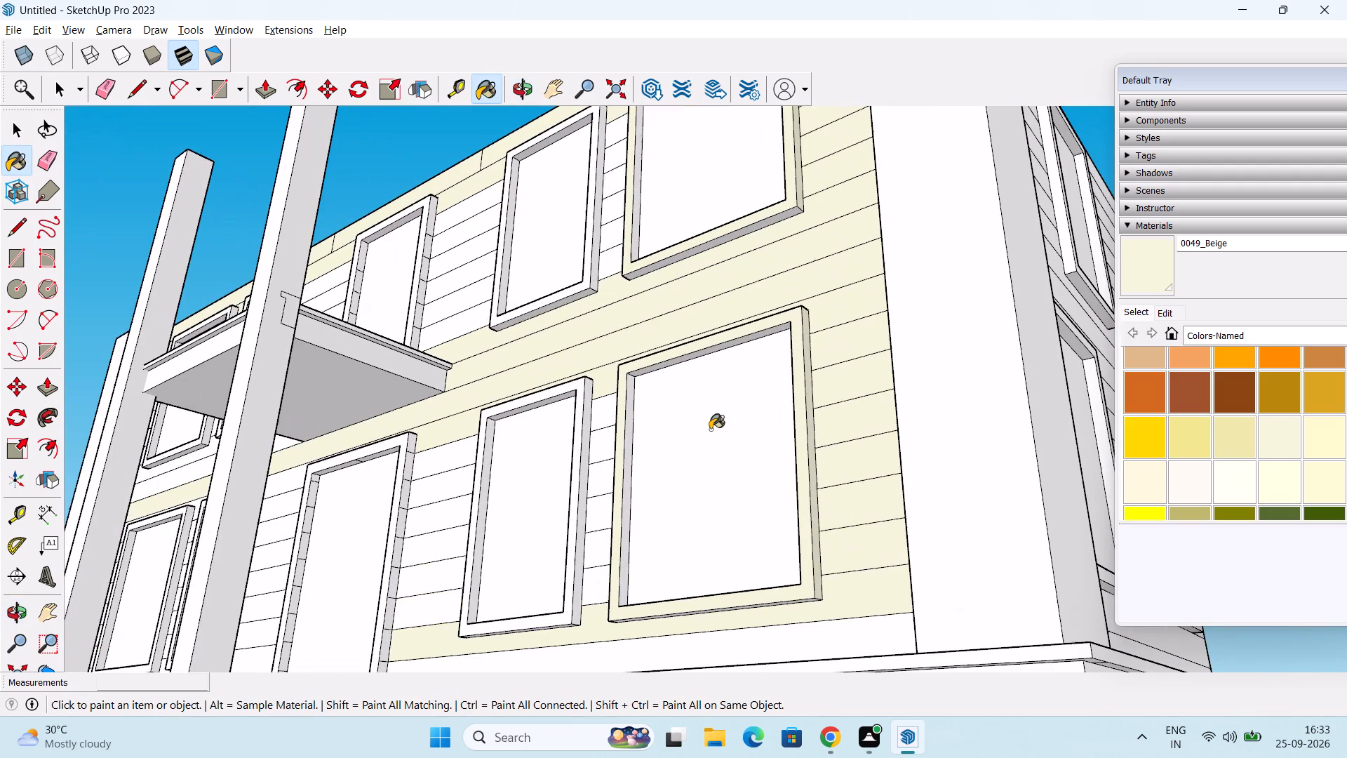
scroll(710, 430, up, 1)
click(692, 354)
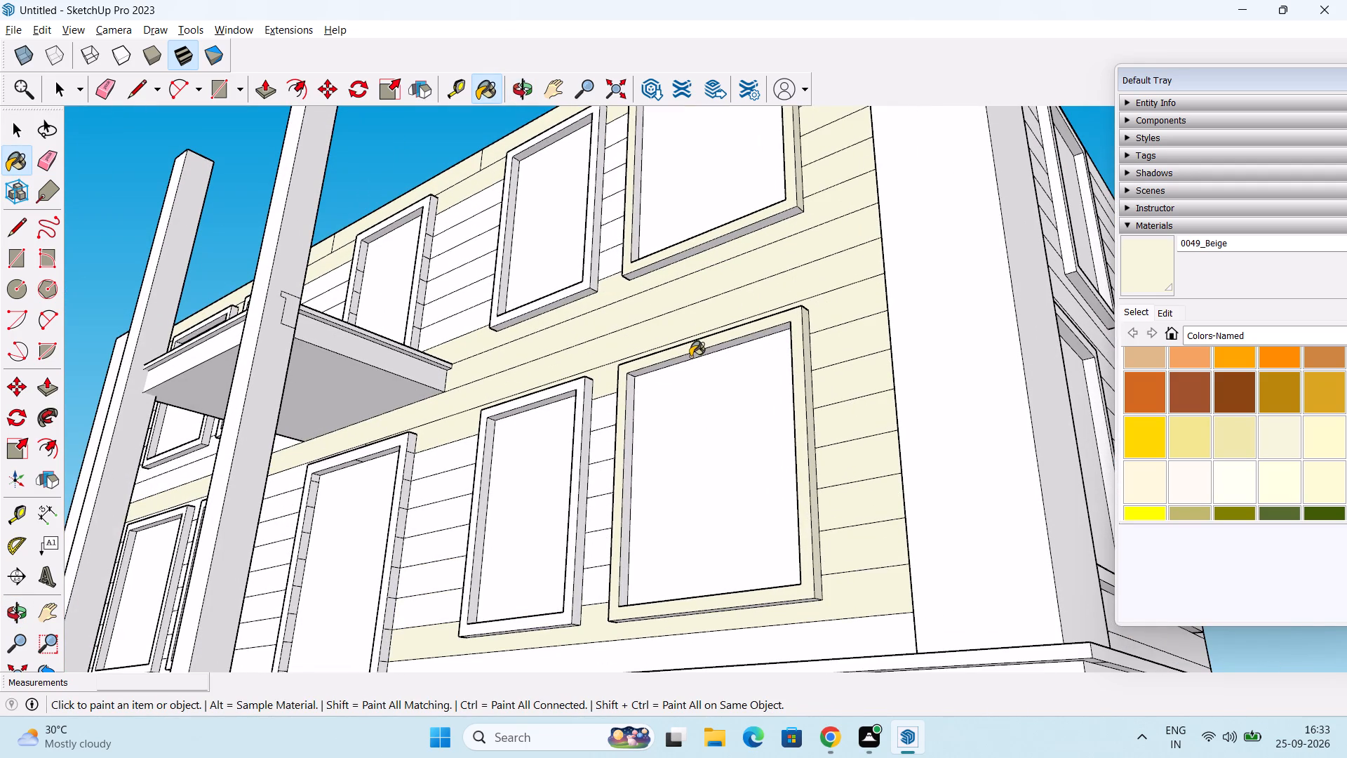
click(690, 357)
click(626, 432)
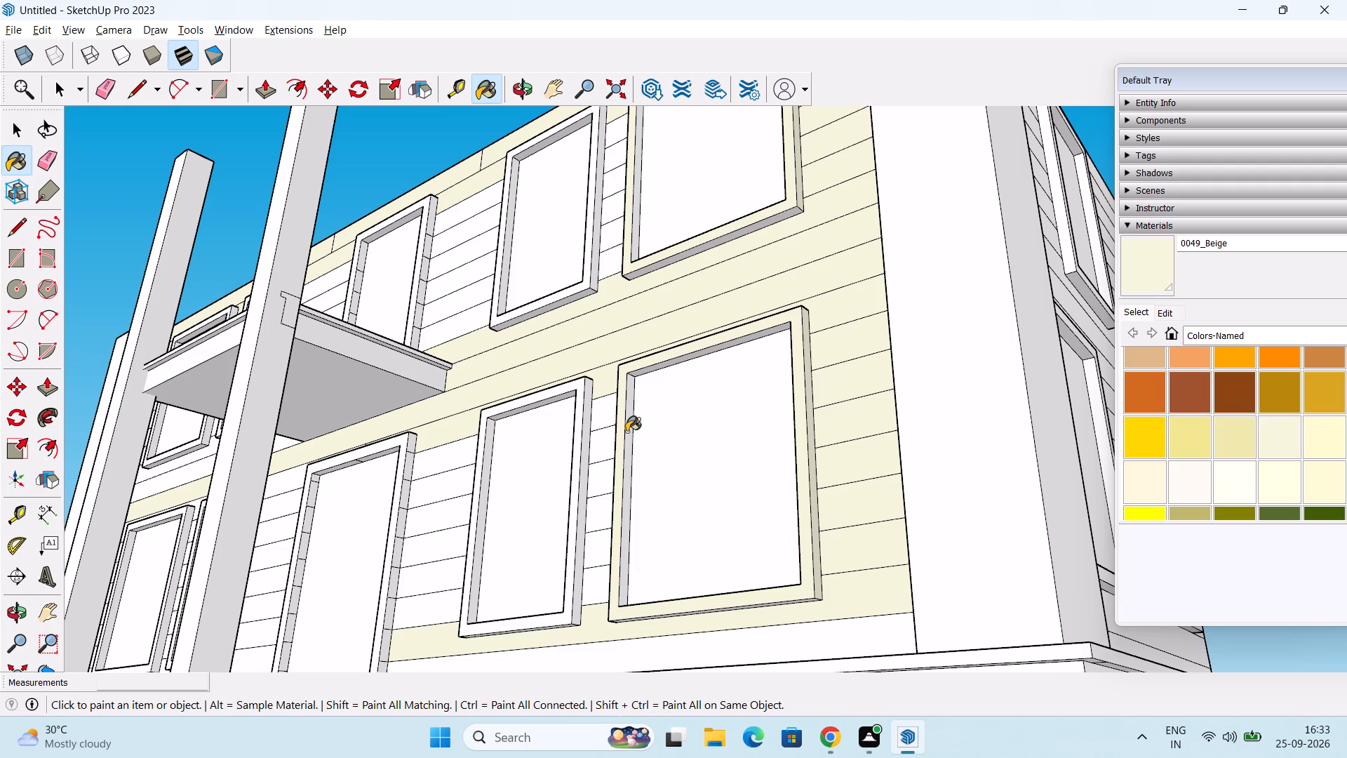
click(635, 208)
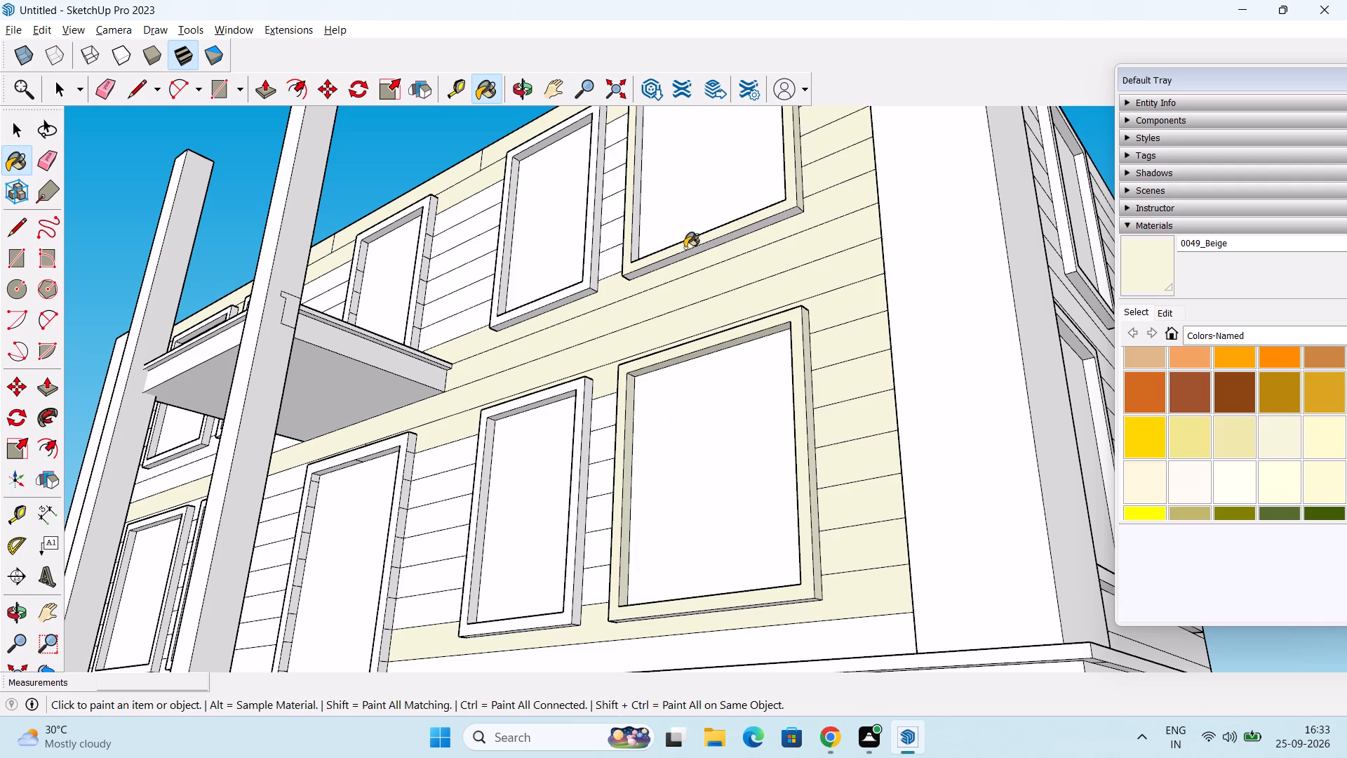
click(686, 253)
Paint the ground-floor end window frame's remaining outer side, opposite inner side, inner sill and underside Beige.
middle_drag(711, 351, 753, 347)
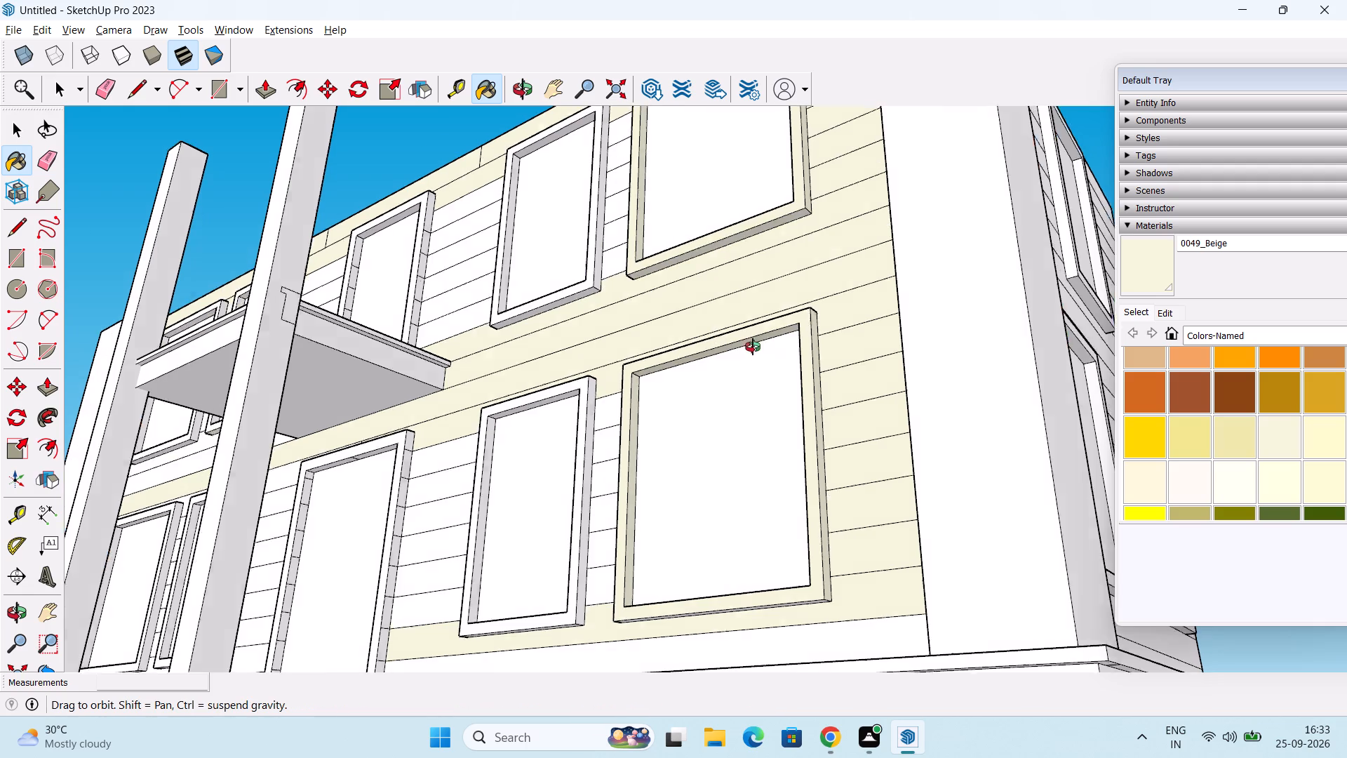
middle_drag(753, 347, 1031, 559)
scroll(1022, 530, down, 1)
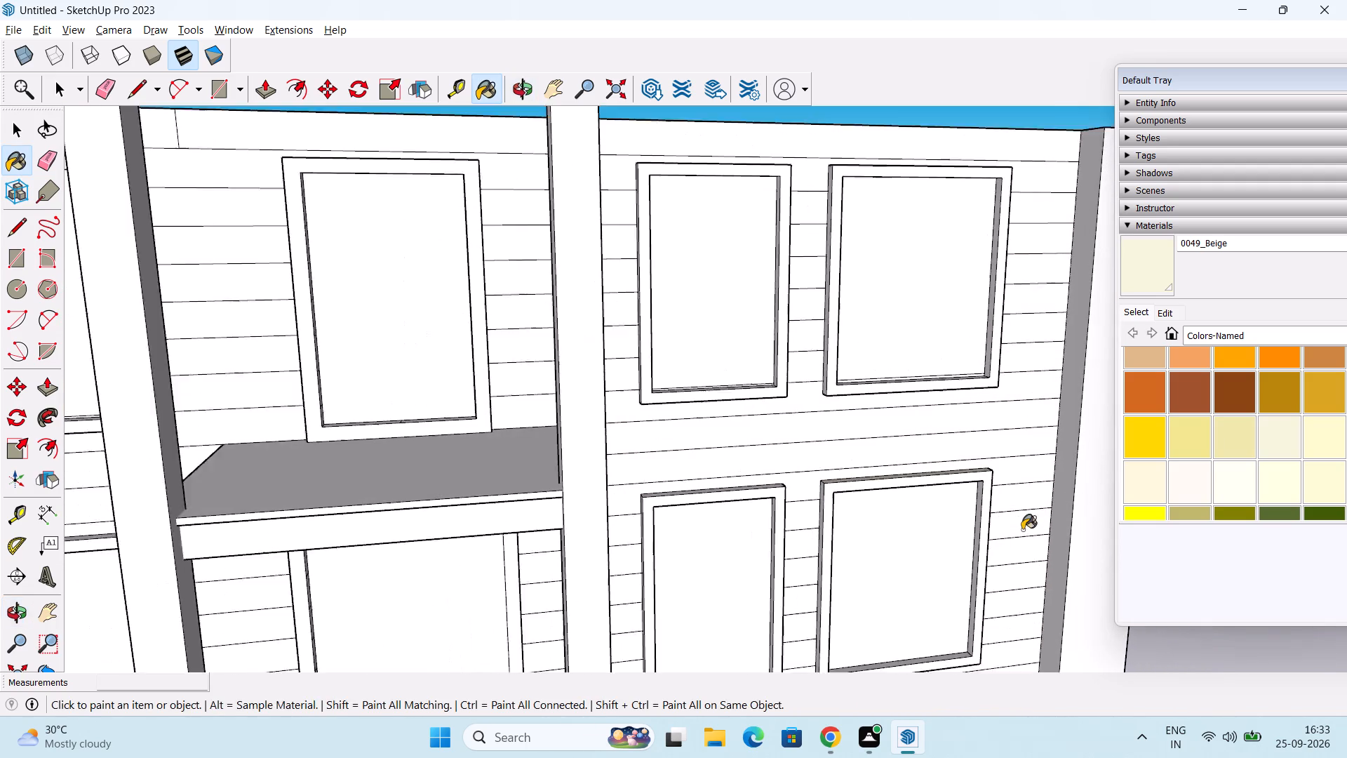
scroll(1022, 530, down, 1)
middle_drag(1015, 543, 1167, 496)
scroll(894, 561, up, 2)
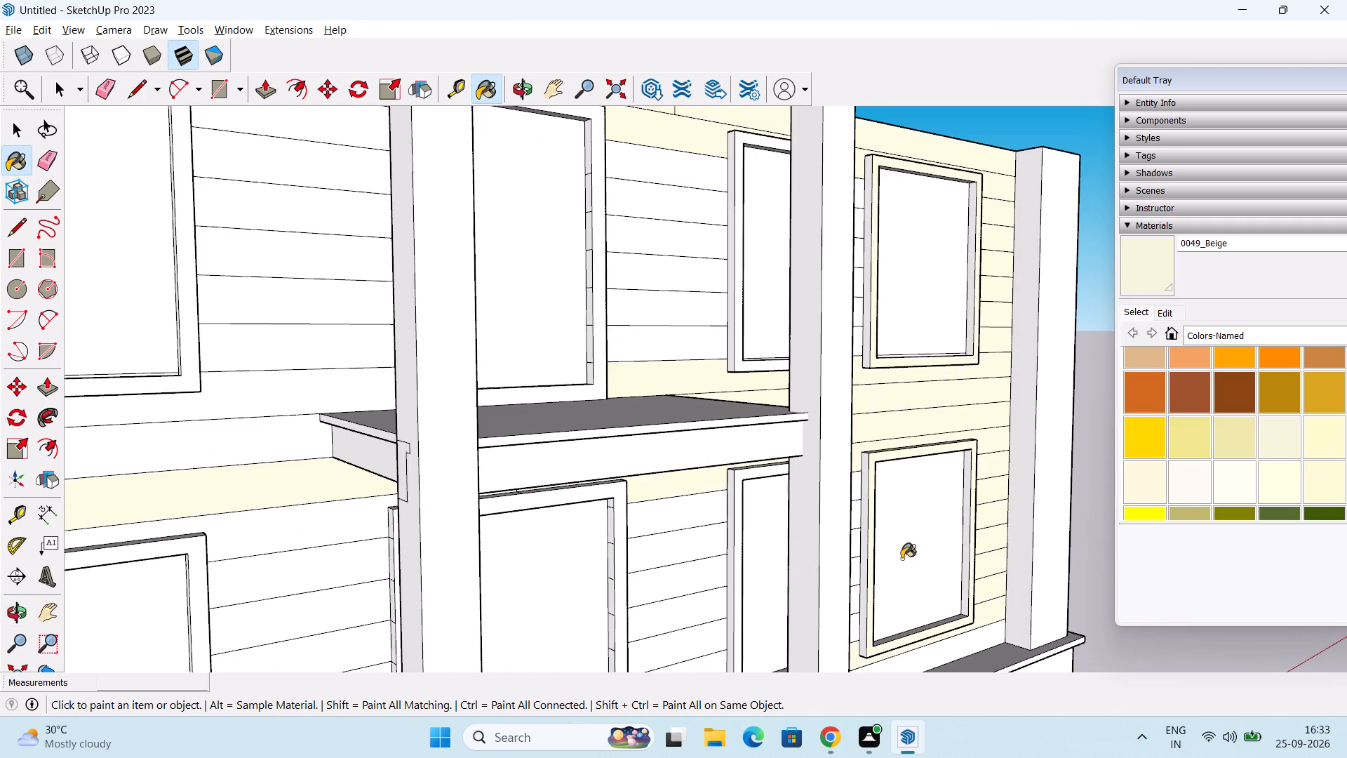
click(858, 508)
click(974, 491)
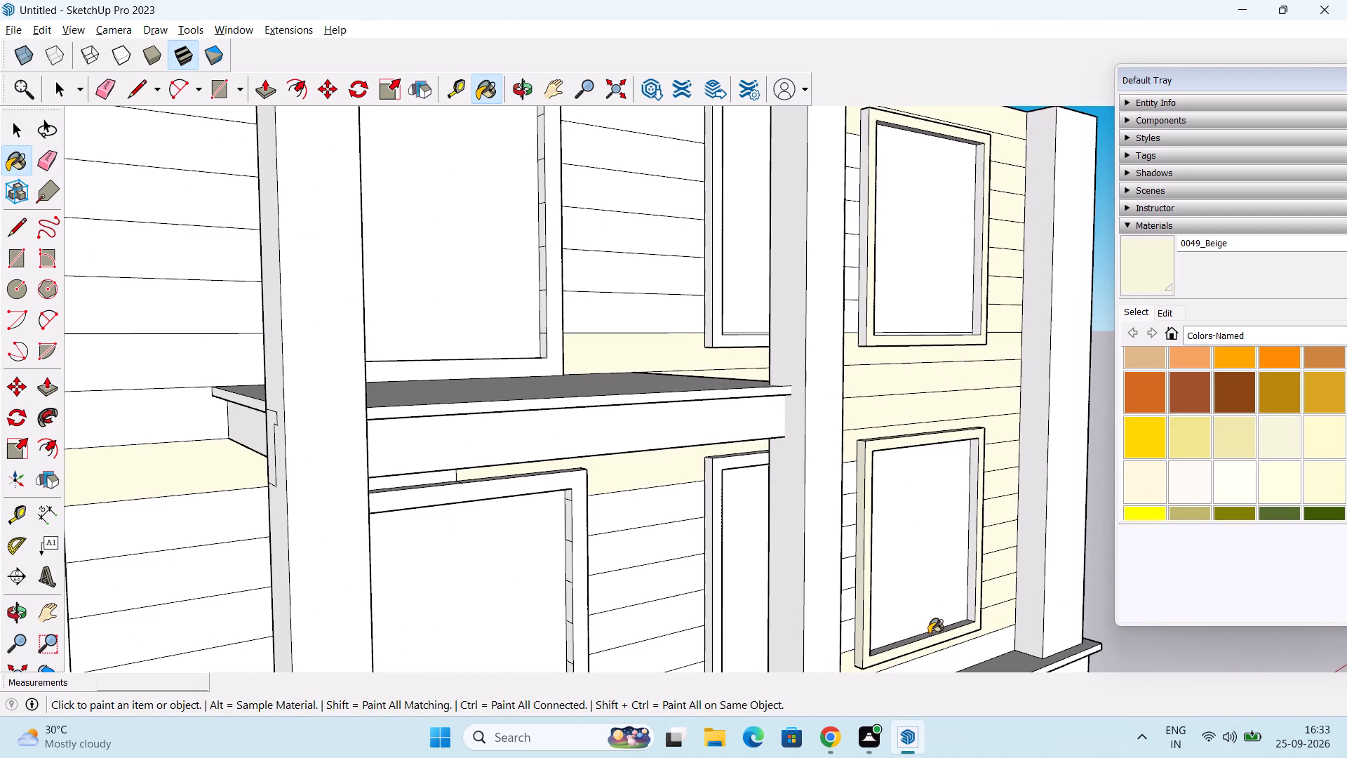
click(929, 632)
middle_drag(949, 562, 940, 415)
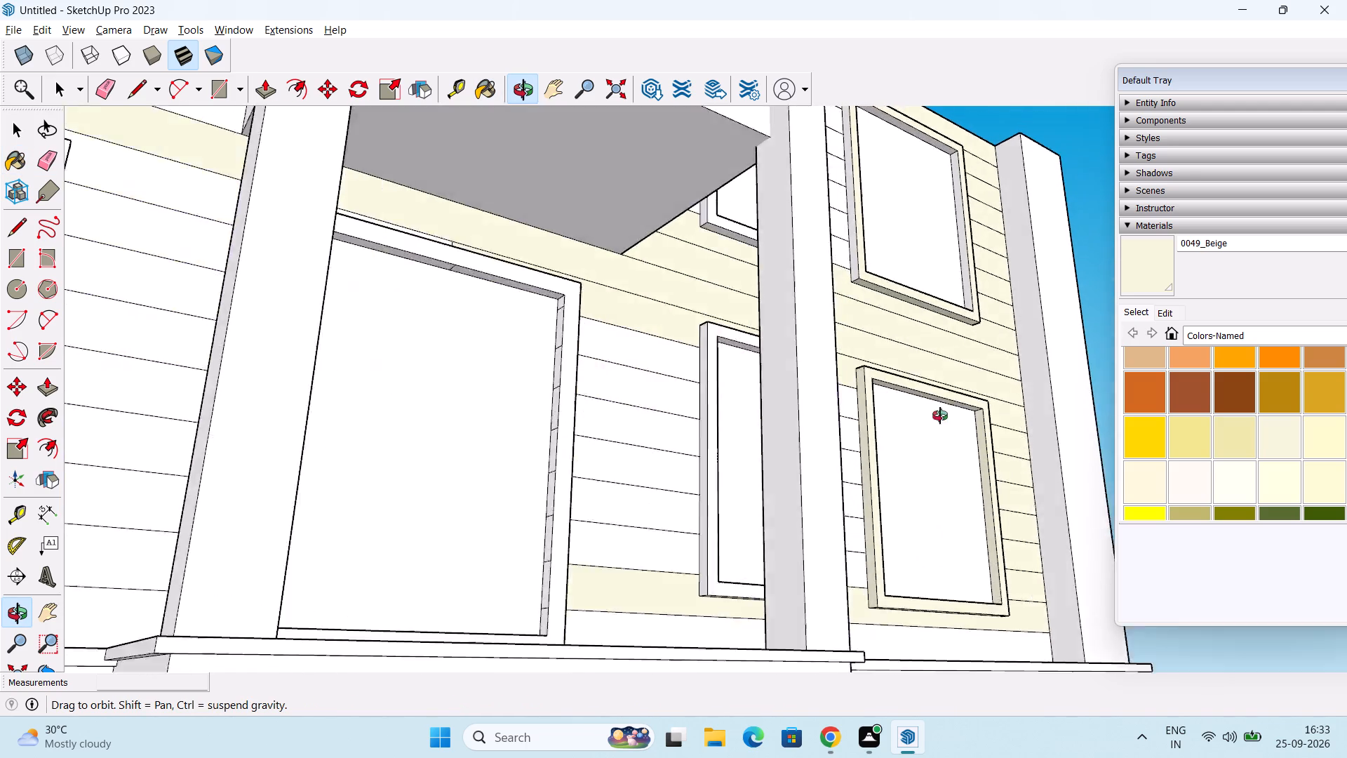
middle_drag(940, 415, 868, 326)
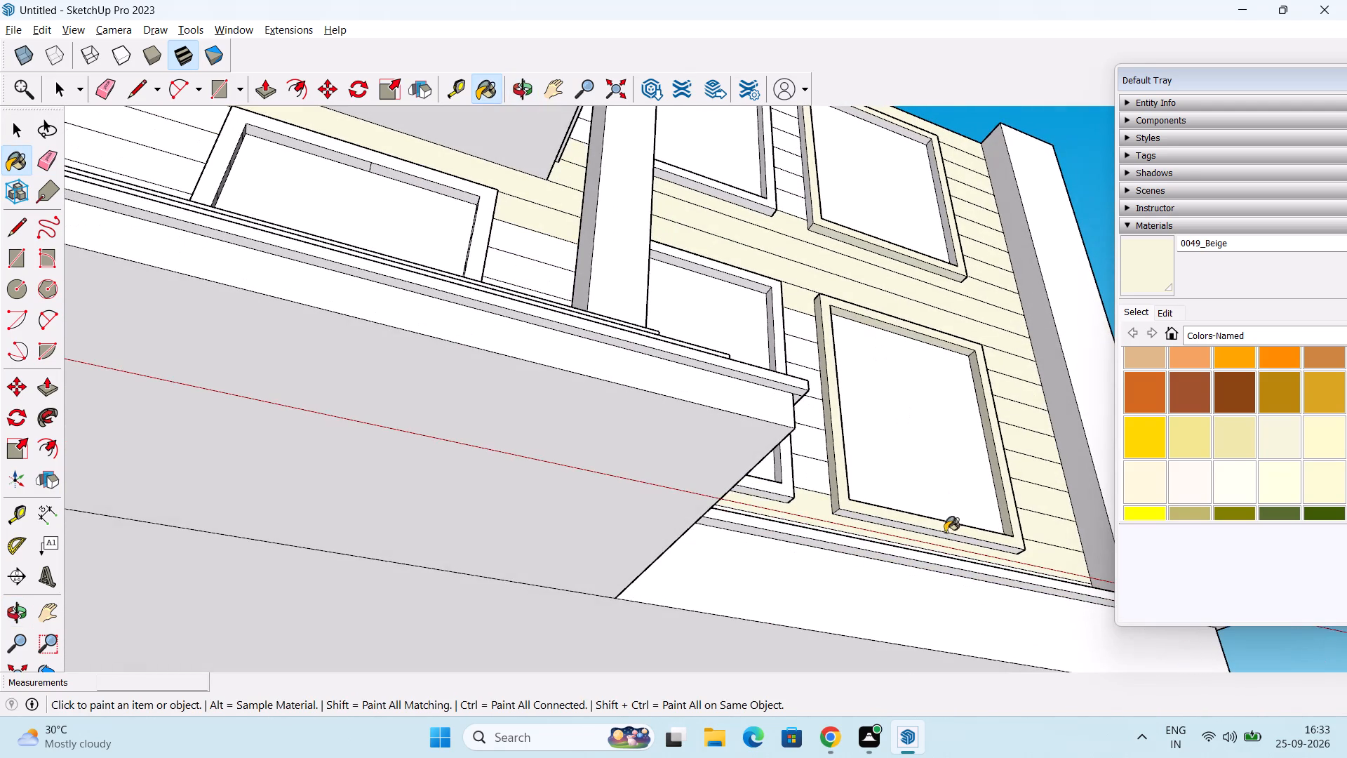
click(920, 531)
Paint the upper-floor end window frame's outer side away from the corner pillar, remaining inner side and inner top face Beige.
middle_drag(911, 229, 984, 368)
click(841, 192)
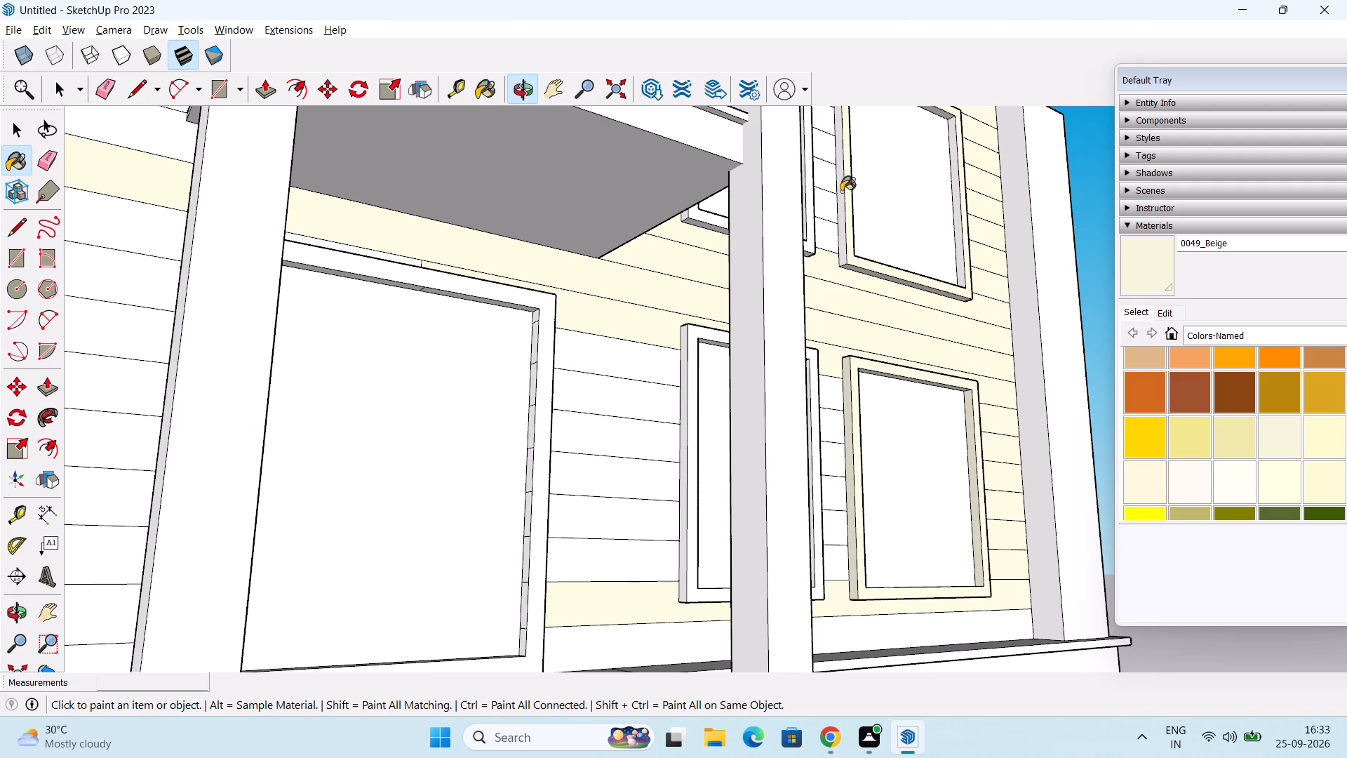
click(958, 251)
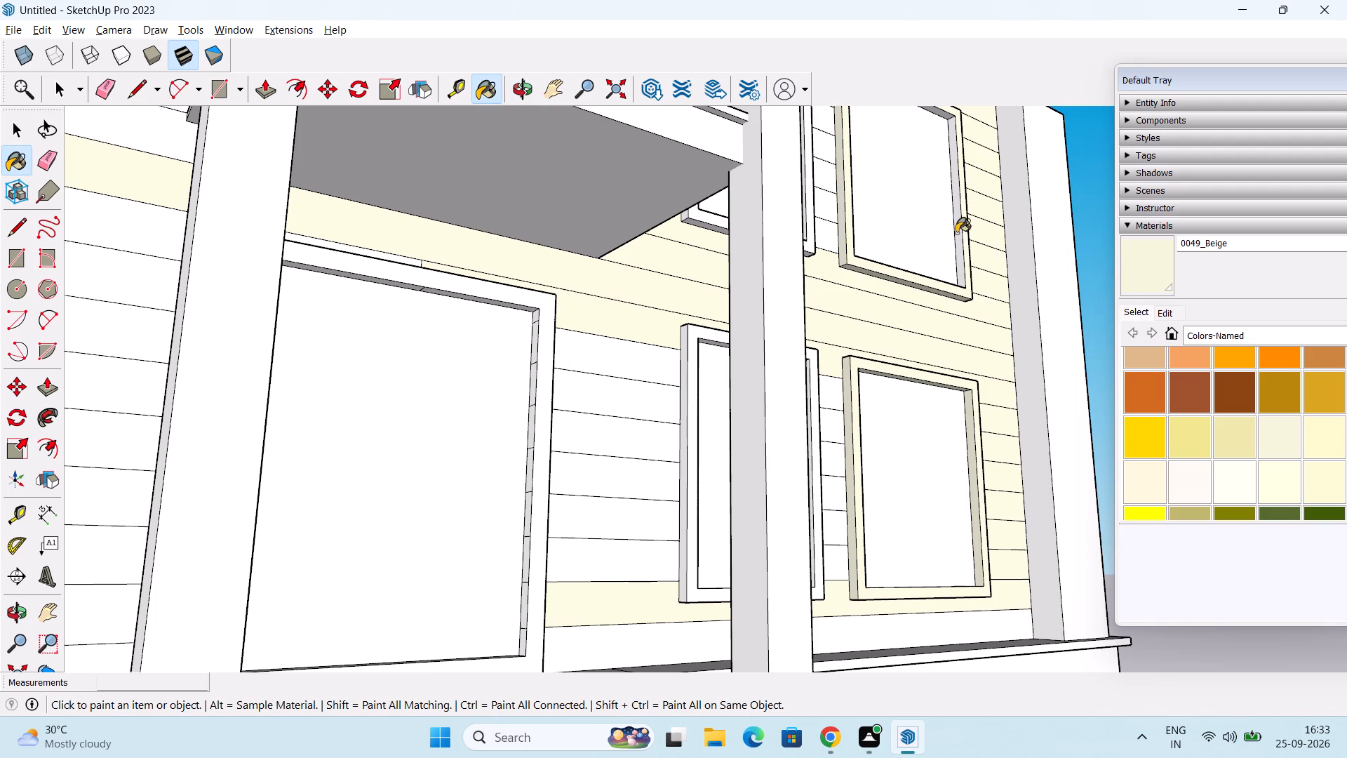
shift+middle_drag(956, 232, 927, 330)
scroll(925, 240, up, 3)
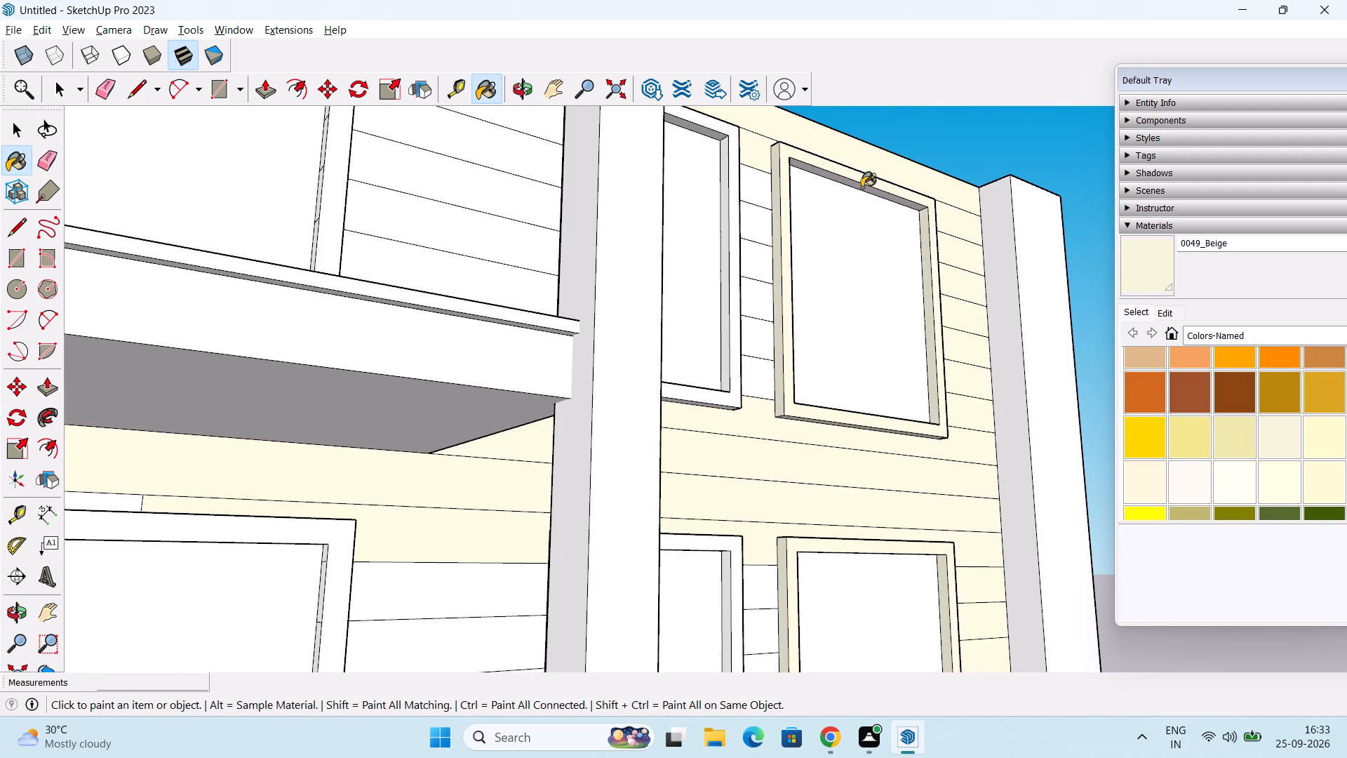
click(859, 187)
scroll(892, 213, down, 6)
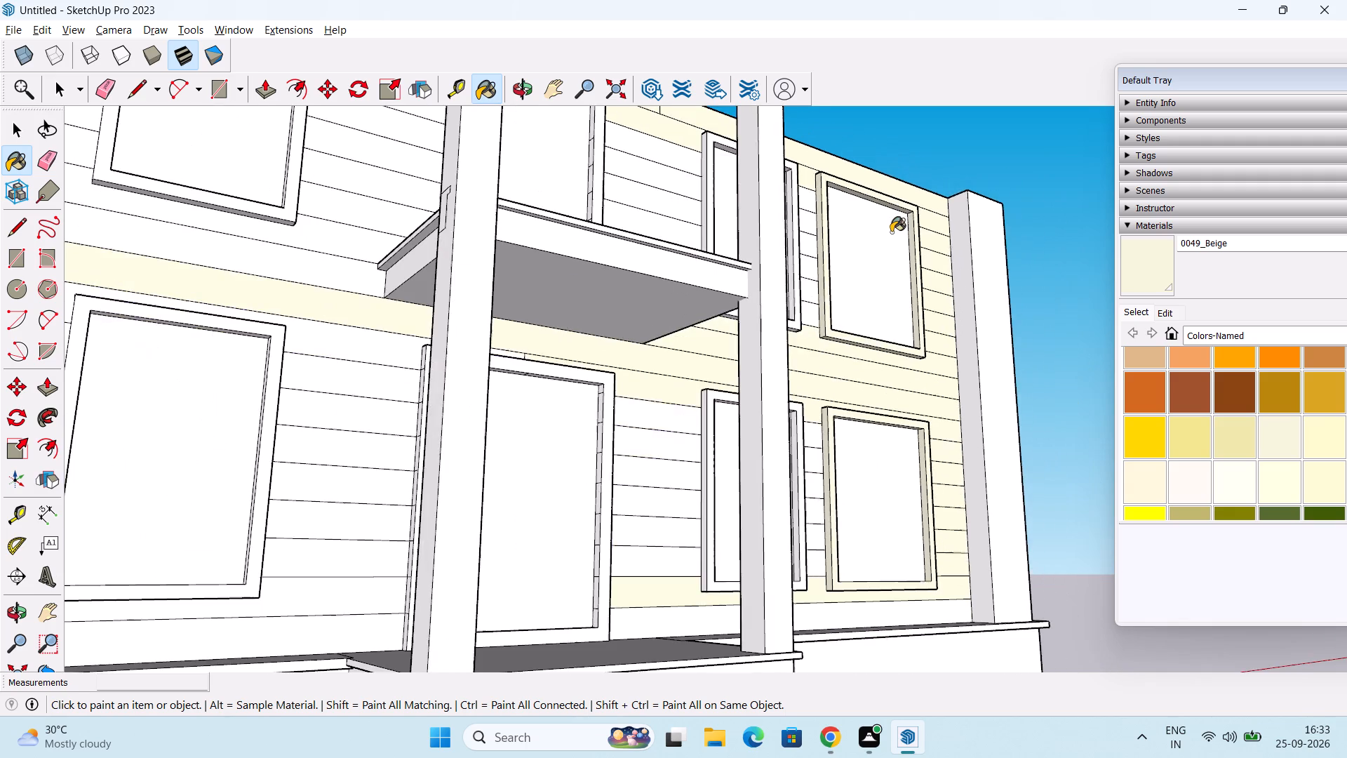
Paint the short cladding boards between the upper-floor end window and its neighbouring window Beige.
middle_drag(891, 232, 399, 340)
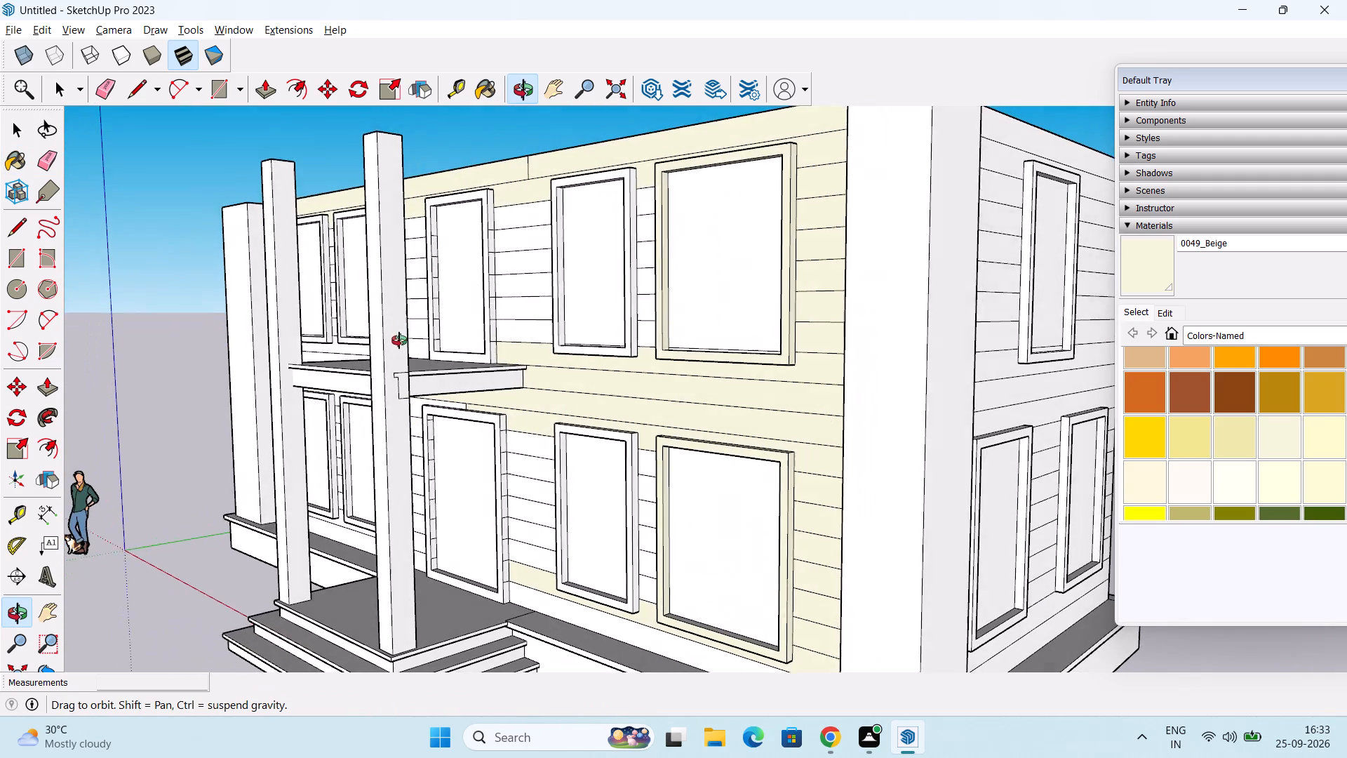
middle_drag(399, 340, 398, 342)
click(639, 199)
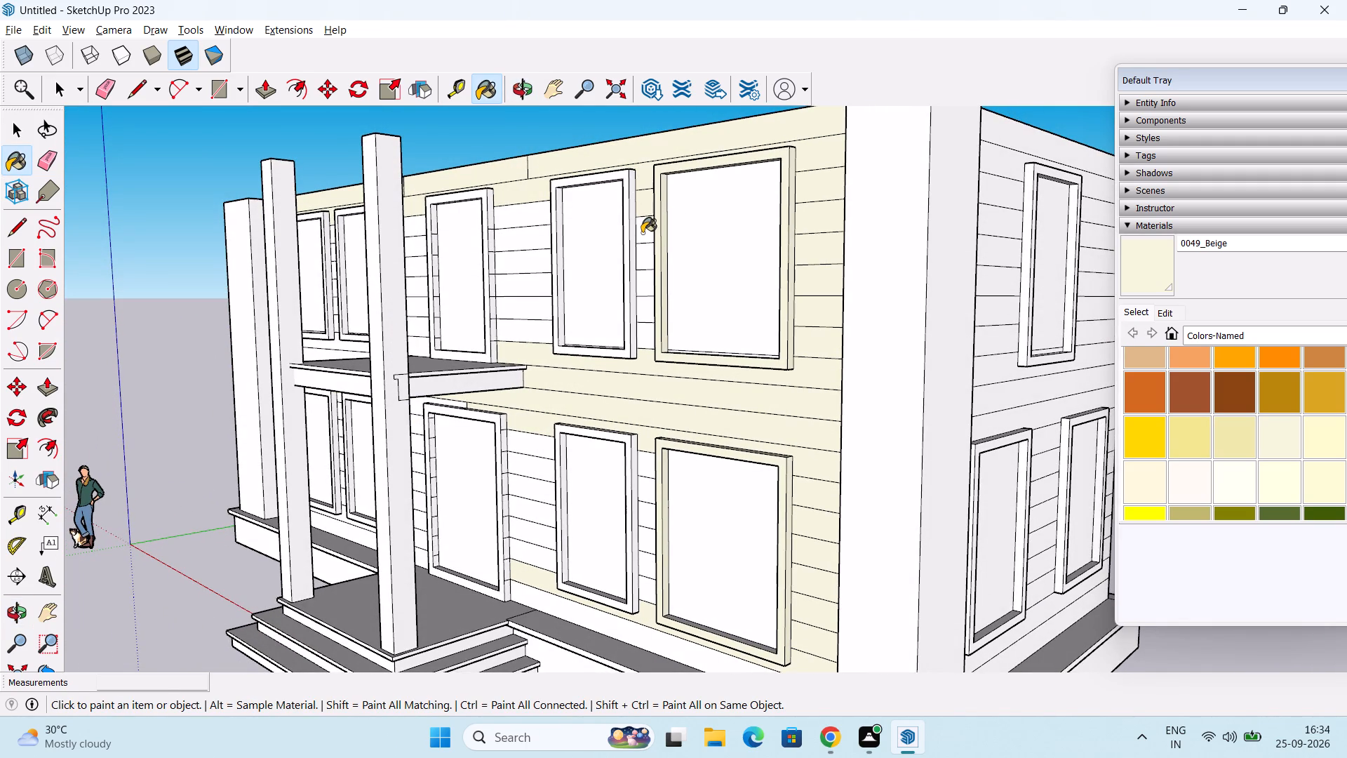
click(642, 233)
click(641, 258)
click(648, 288)
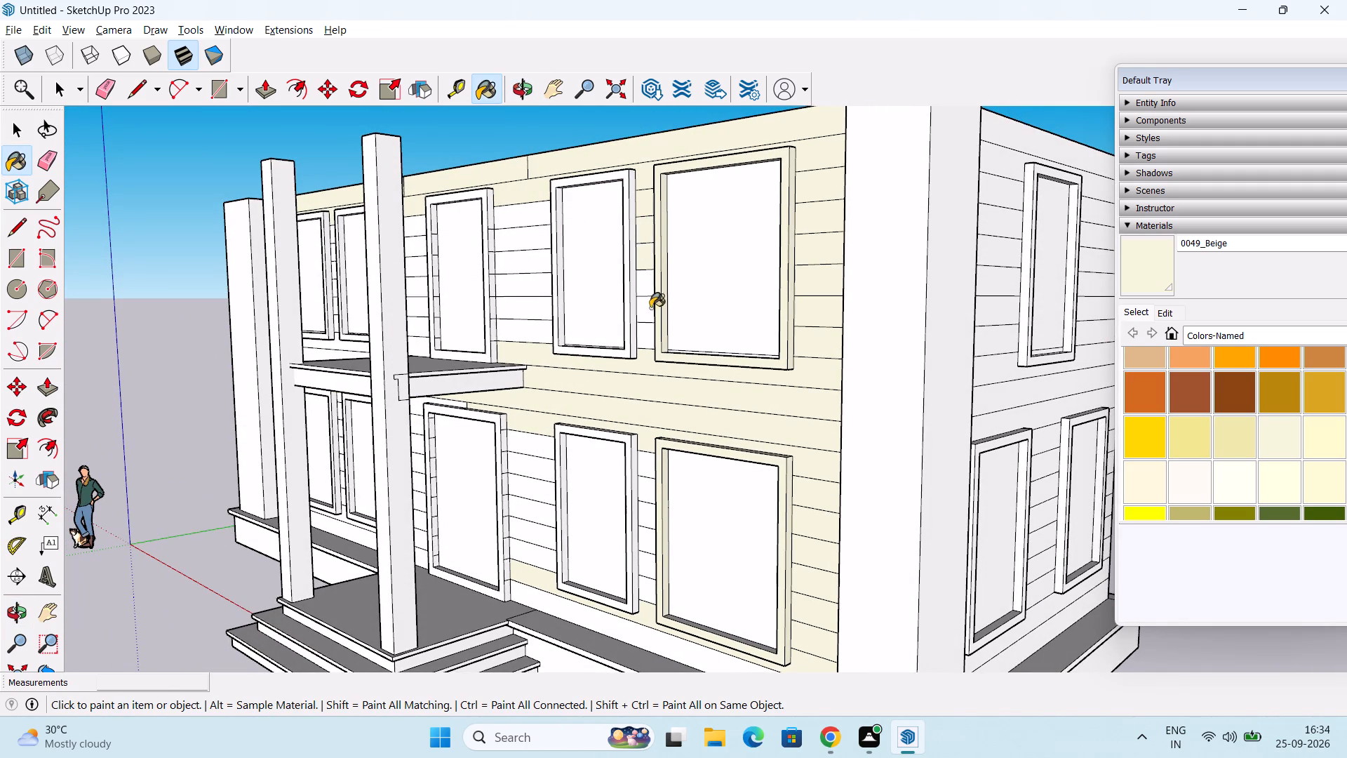
click(647, 310)
click(649, 333)
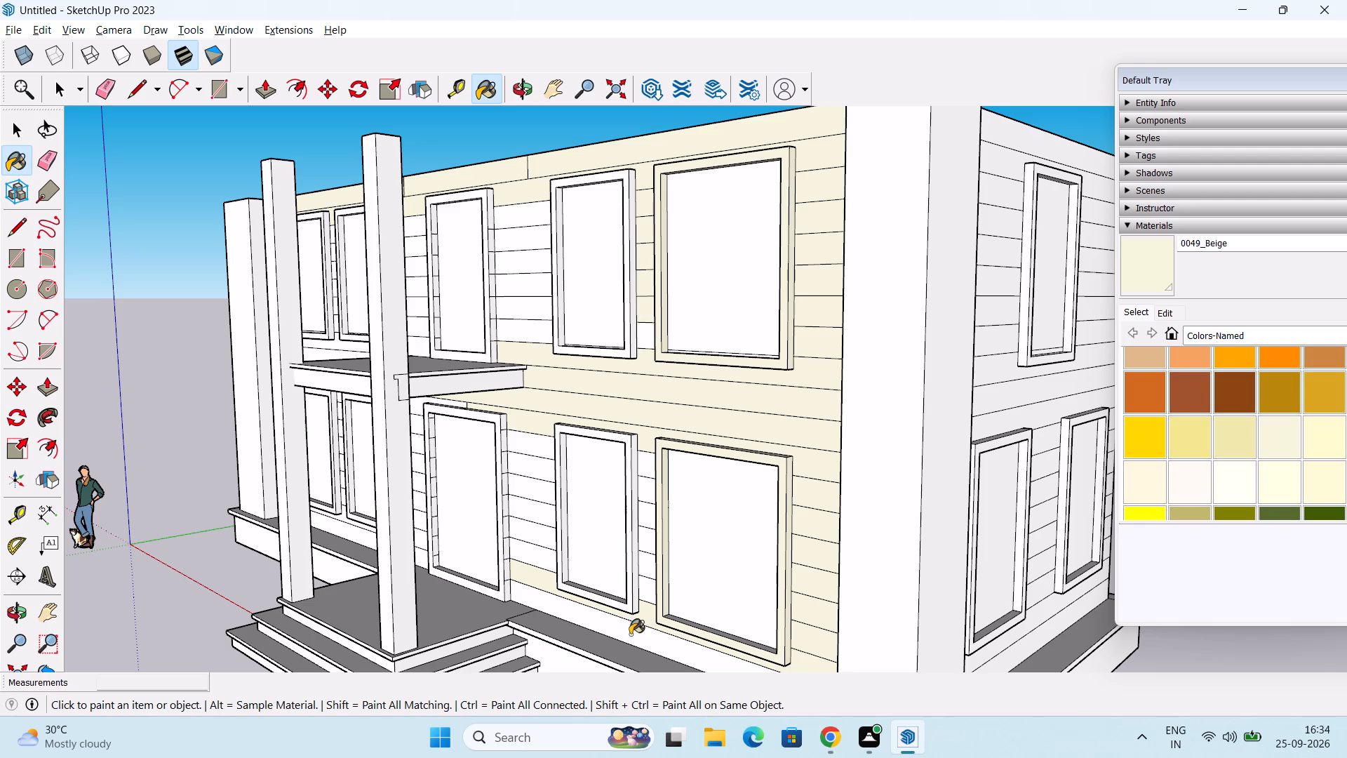
click(632, 637)
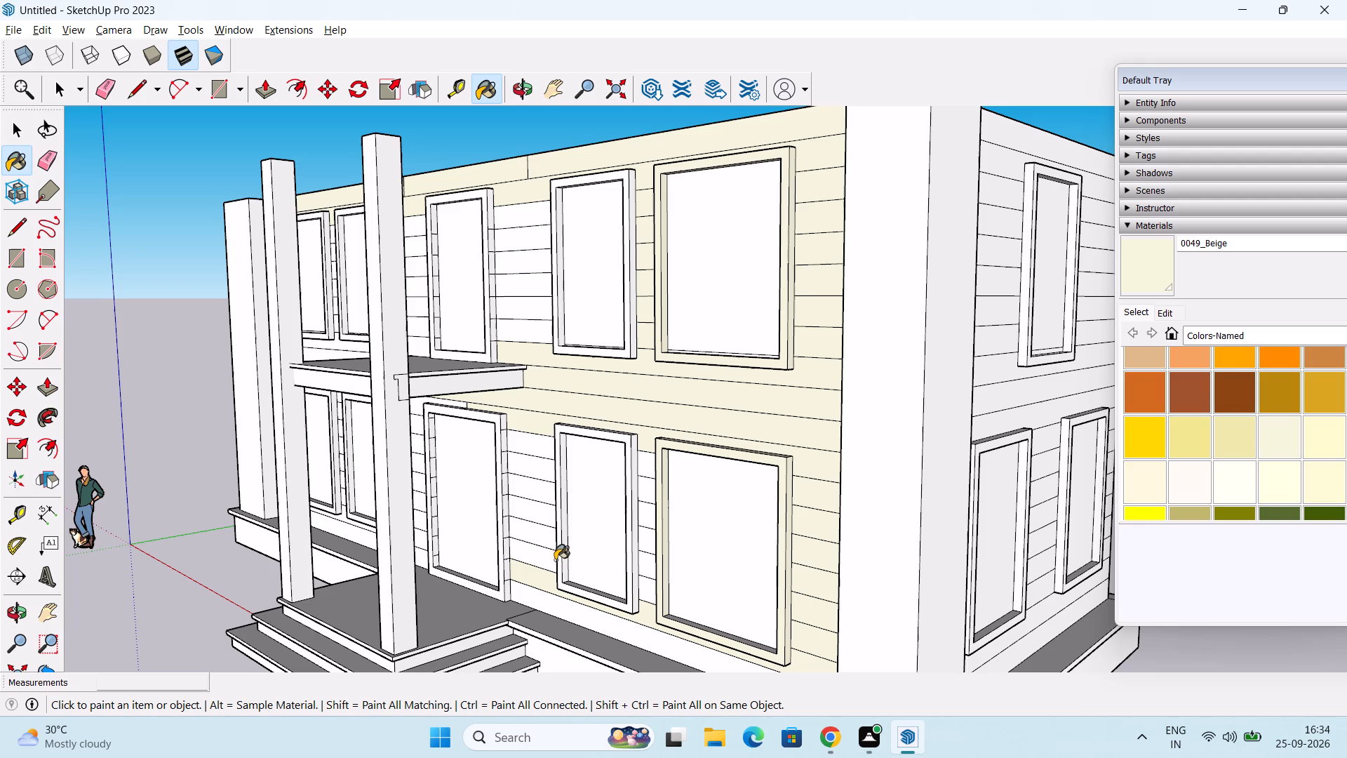
Paint the front faces and corner-side outer faces of the upper and ground-floor window frames beside the end windows Beige.
middle_click(555, 560)
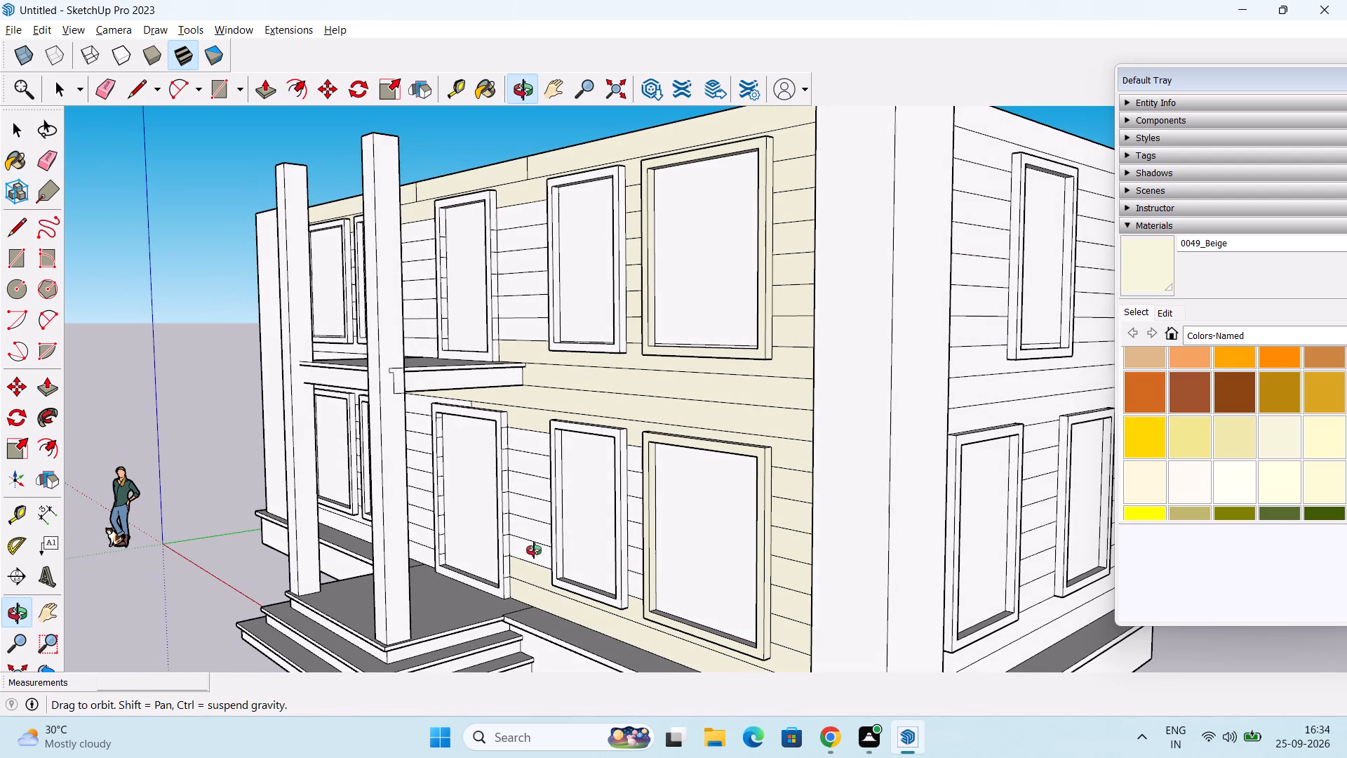
scroll(601, 528, up, 1)
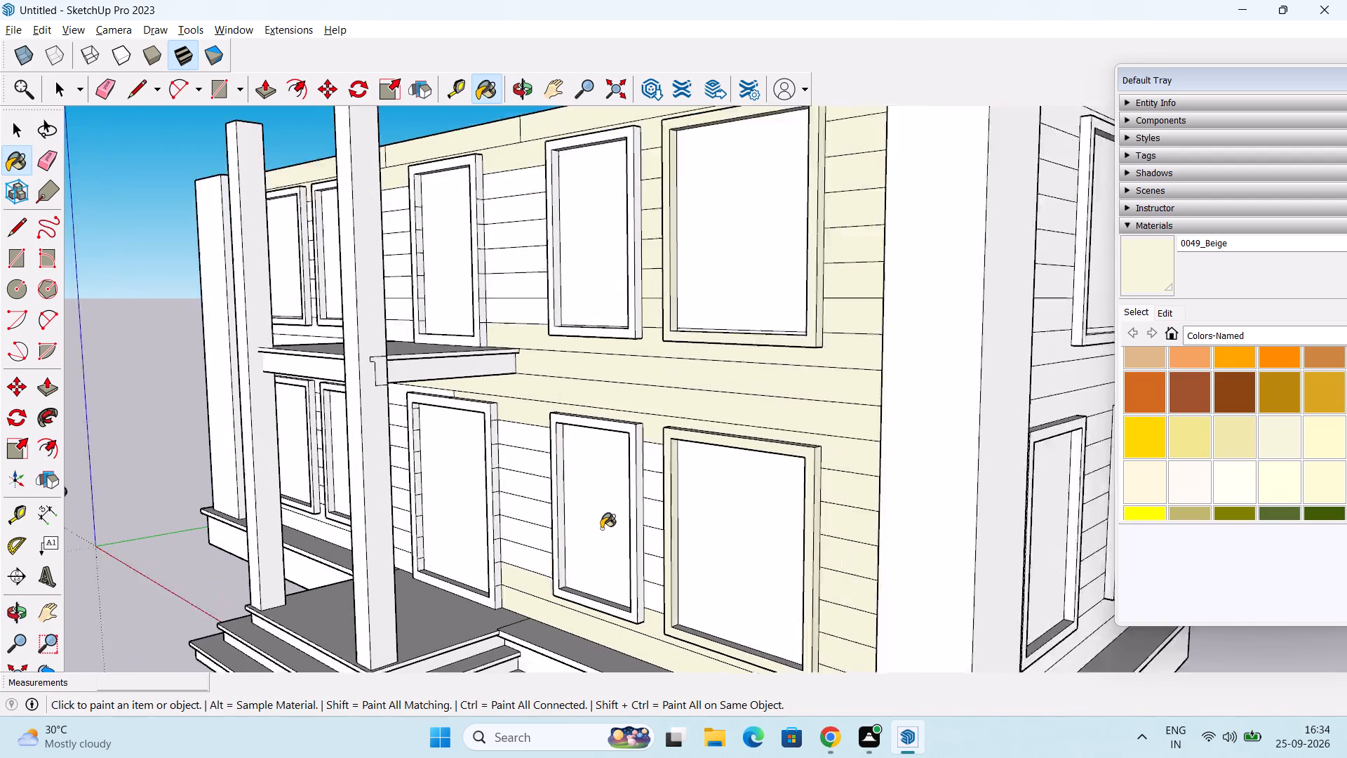
scroll(601, 528, up, 3)
click(645, 498)
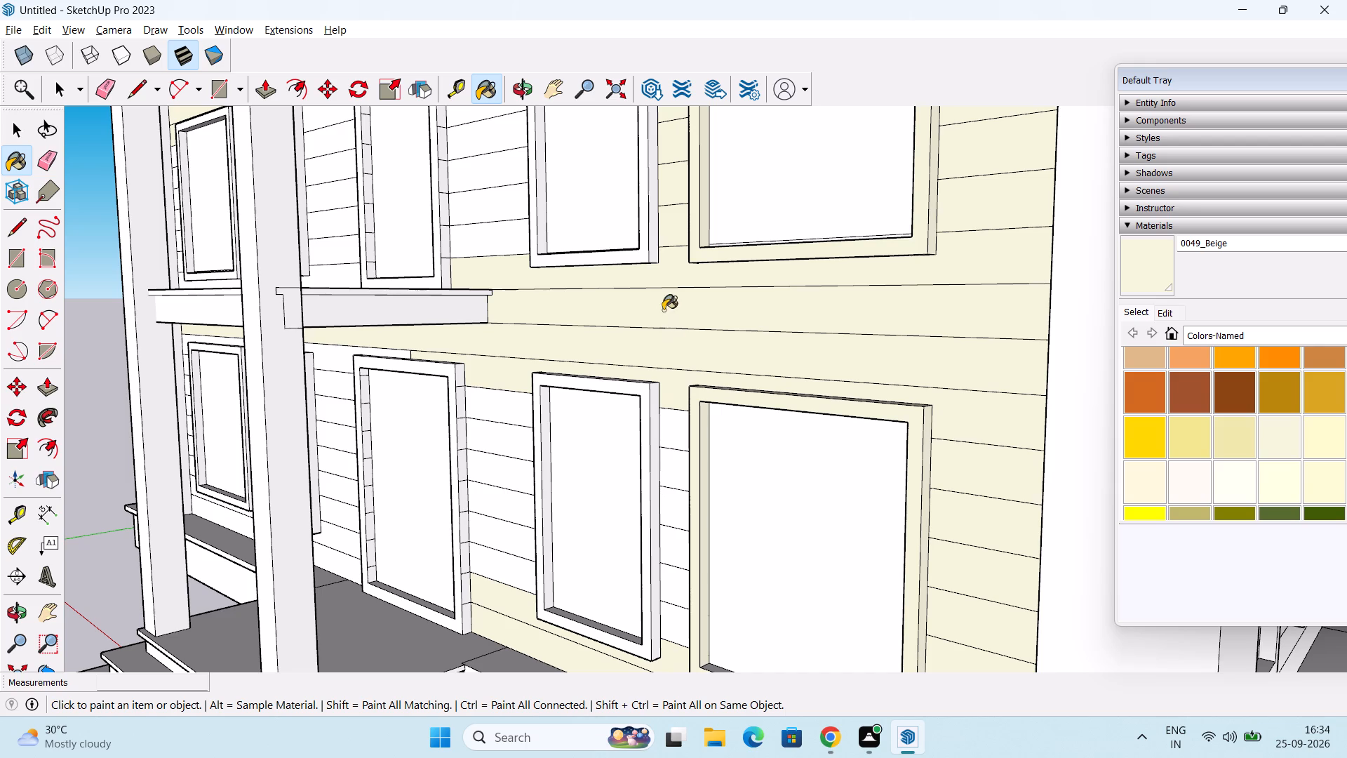
click(644, 221)
click(653, 218)
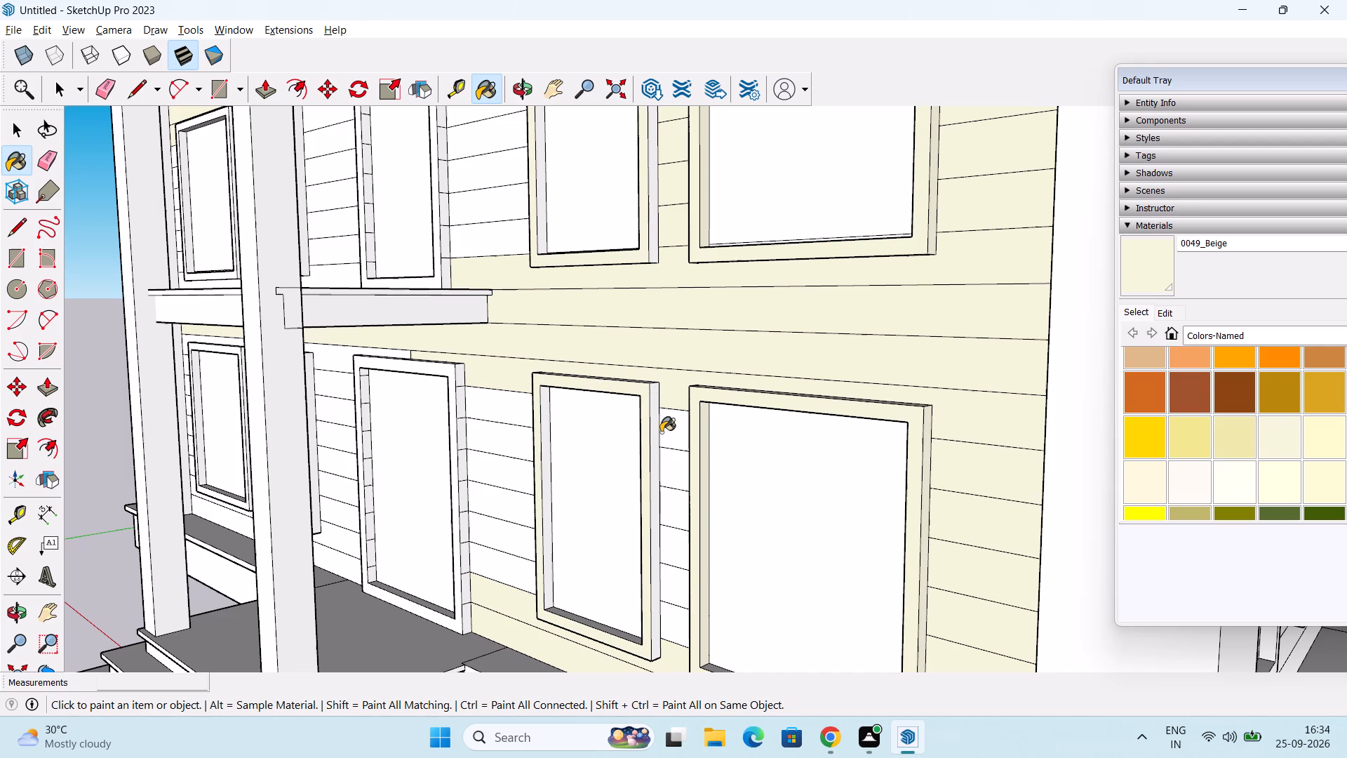
click(655, 432)
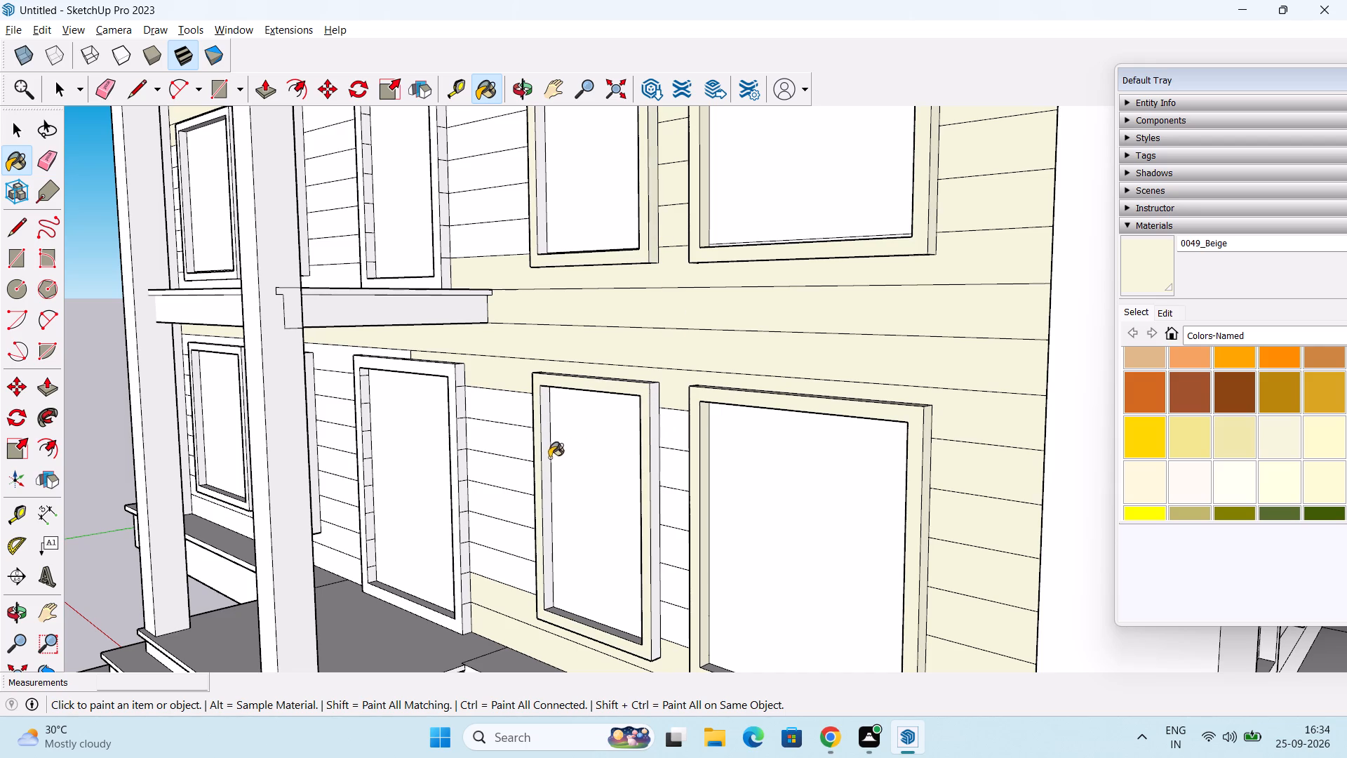
Paint the inner faces, underside and remaining outer side of the ground-floor frame beside the end window Beige.
click(544, 465)
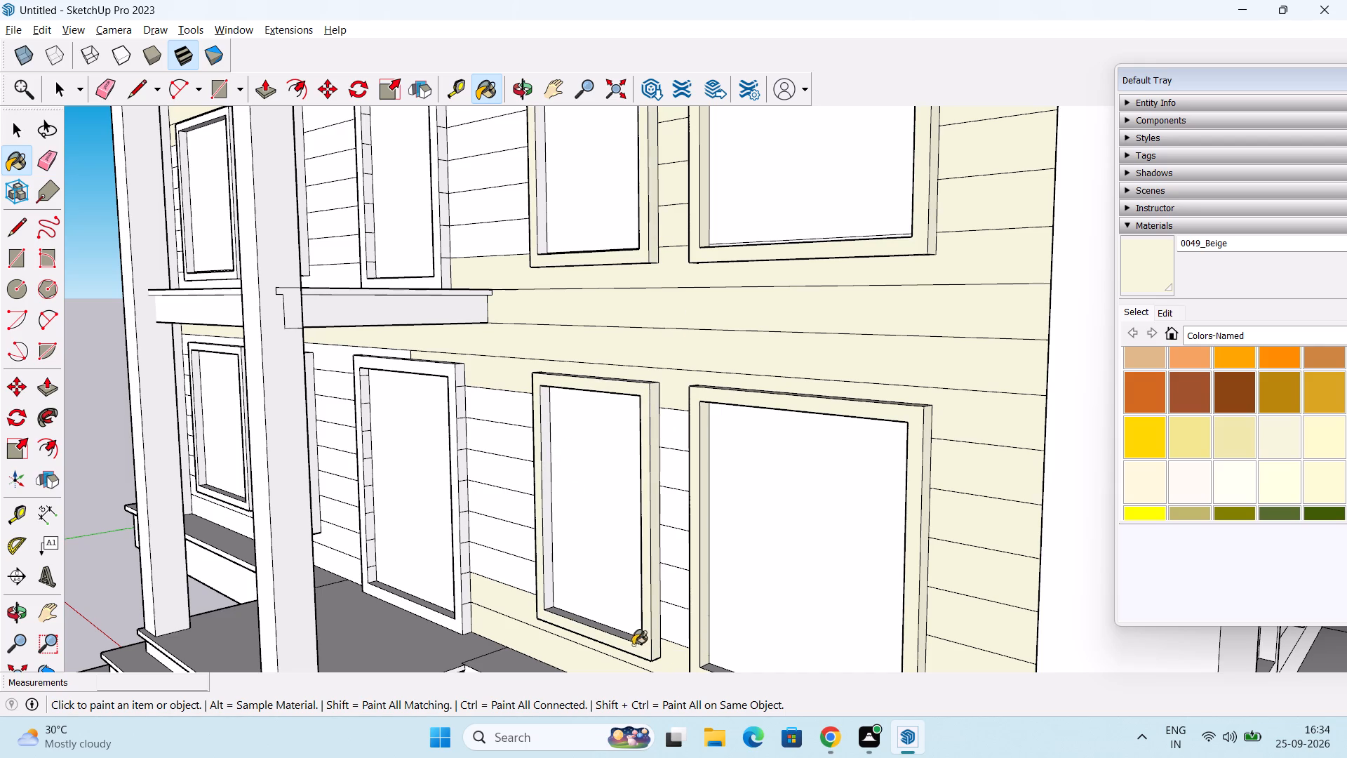
click(619, 632)
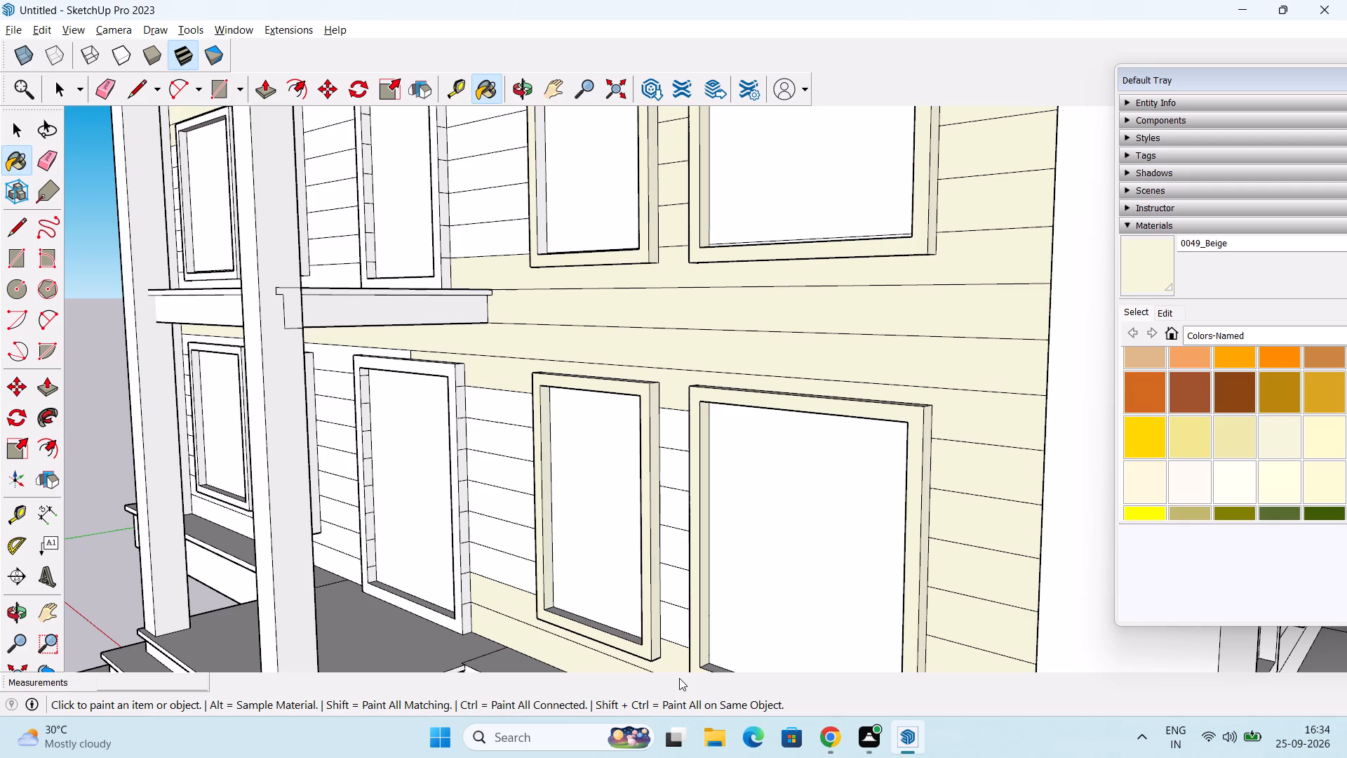
middle_drag(650, 621, 713, 386)
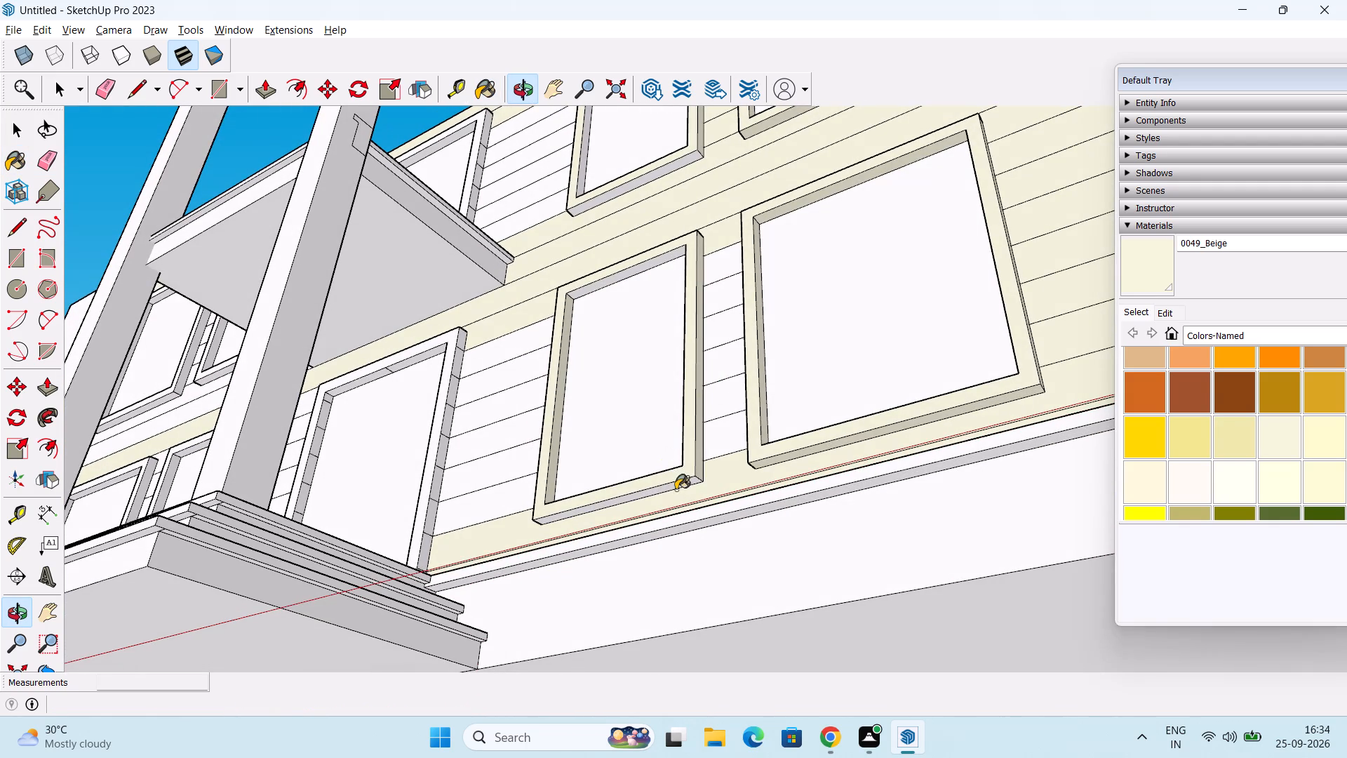
click(678, 486)
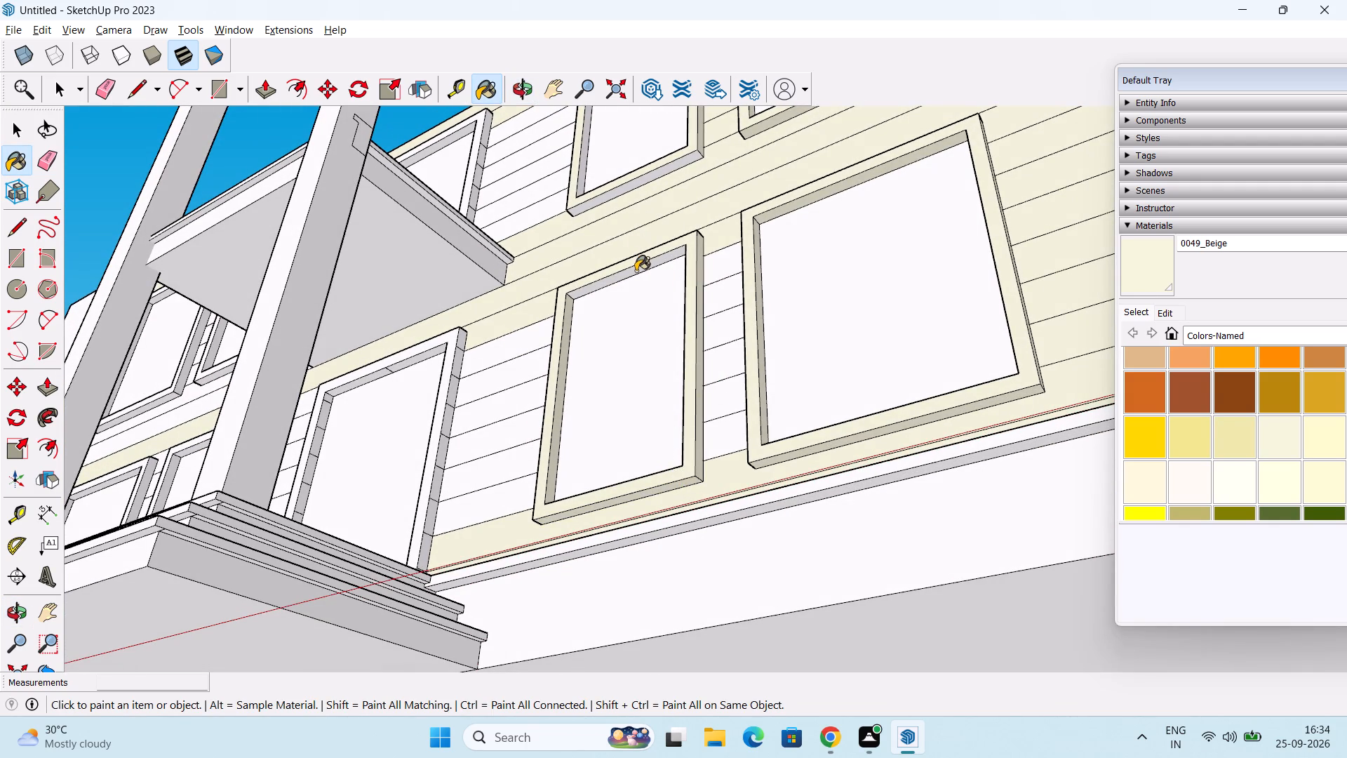
click(636, 271)
middle_drag(665, 310, 1166, 493)
click(810, 477)
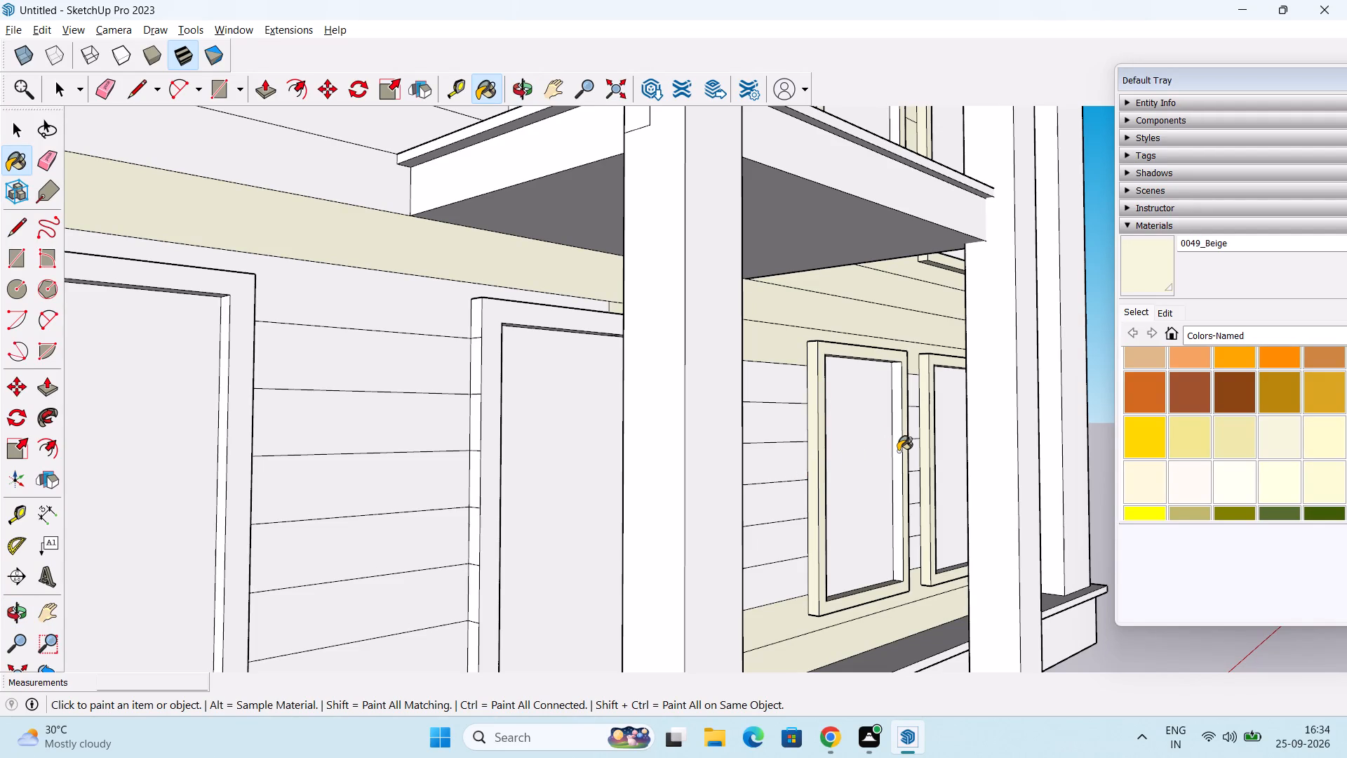
click(898, 451)
Paint the entrance-side outer face, inner side, inner top and underside of the upper-floor frame beside the end window Beige.
shift+middle_drag(883, 336, 807, 520)
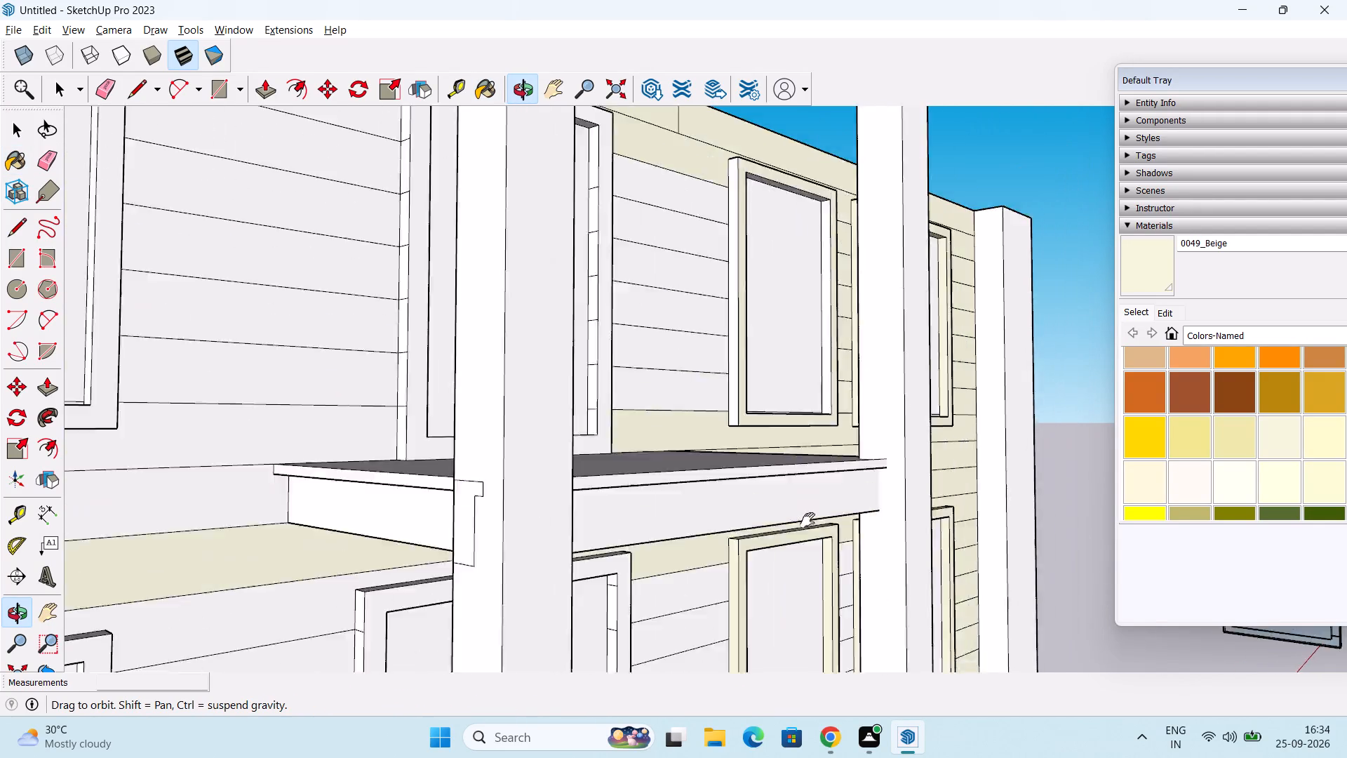
shift+middle_drag(807, 520, 717, 610)
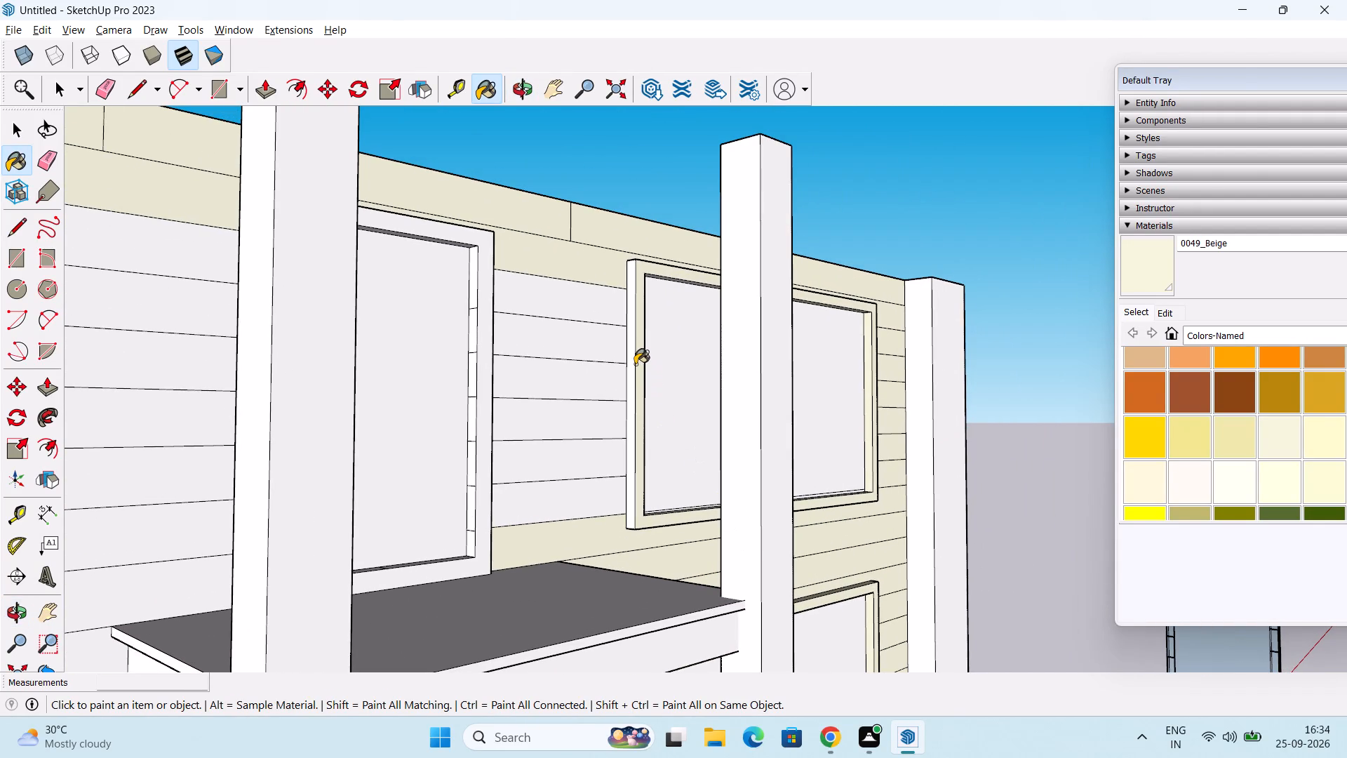
click(630, 367)
middle_drag(776, 399, 659, 453)
click(752, 402)
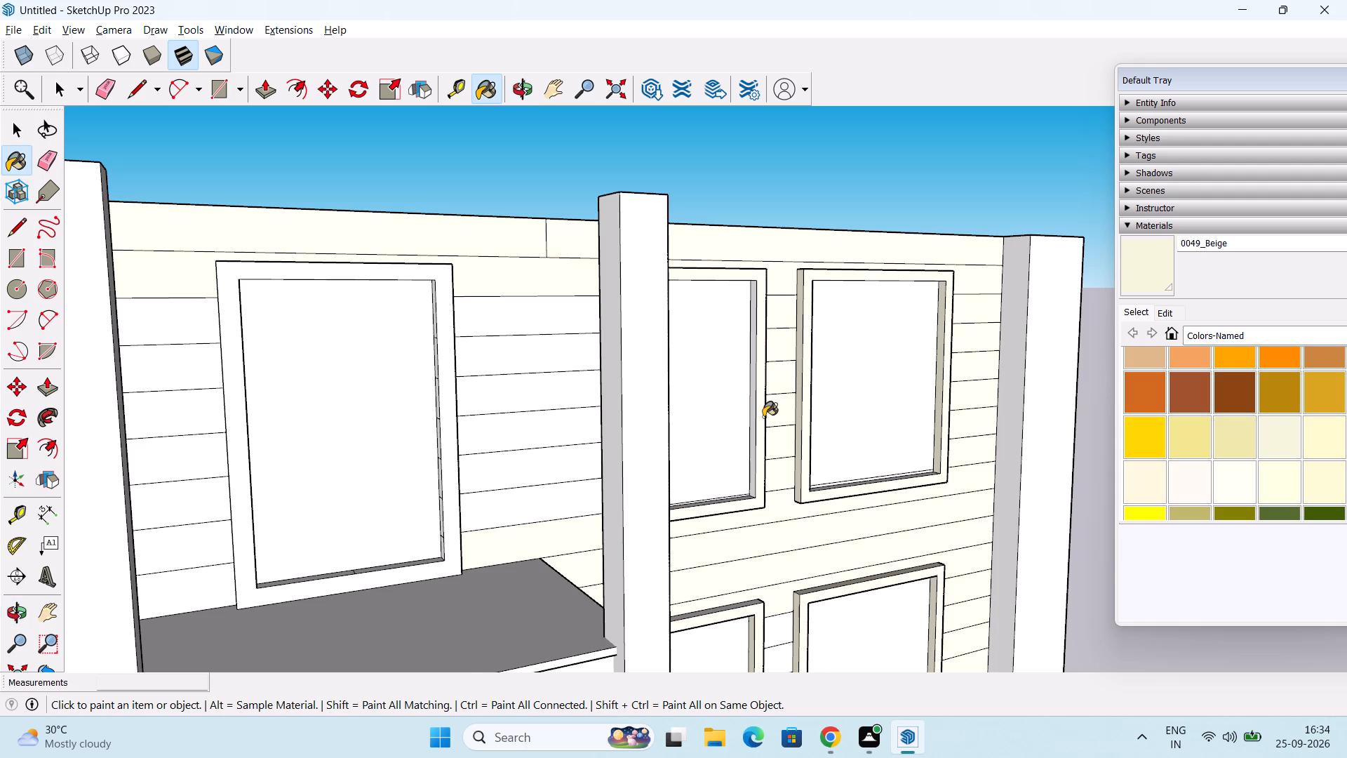
middle_drag(763, 417, 726, 208)
click(681, 159)
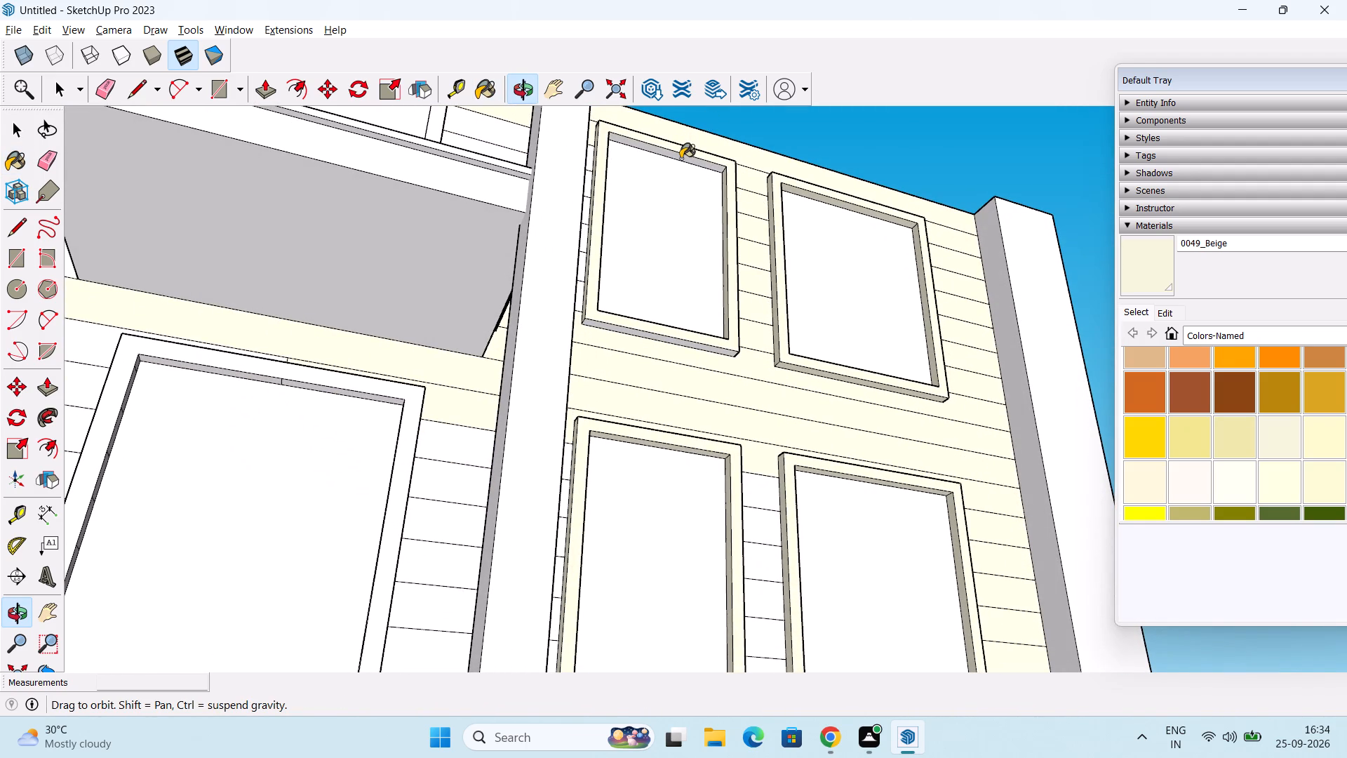
click(683, 342)
Paint the inner sills of the two upper-floor window frames and the top of the ground-floor frame beside the end window Beige.
middle_drag(696, 338, 577, 491)
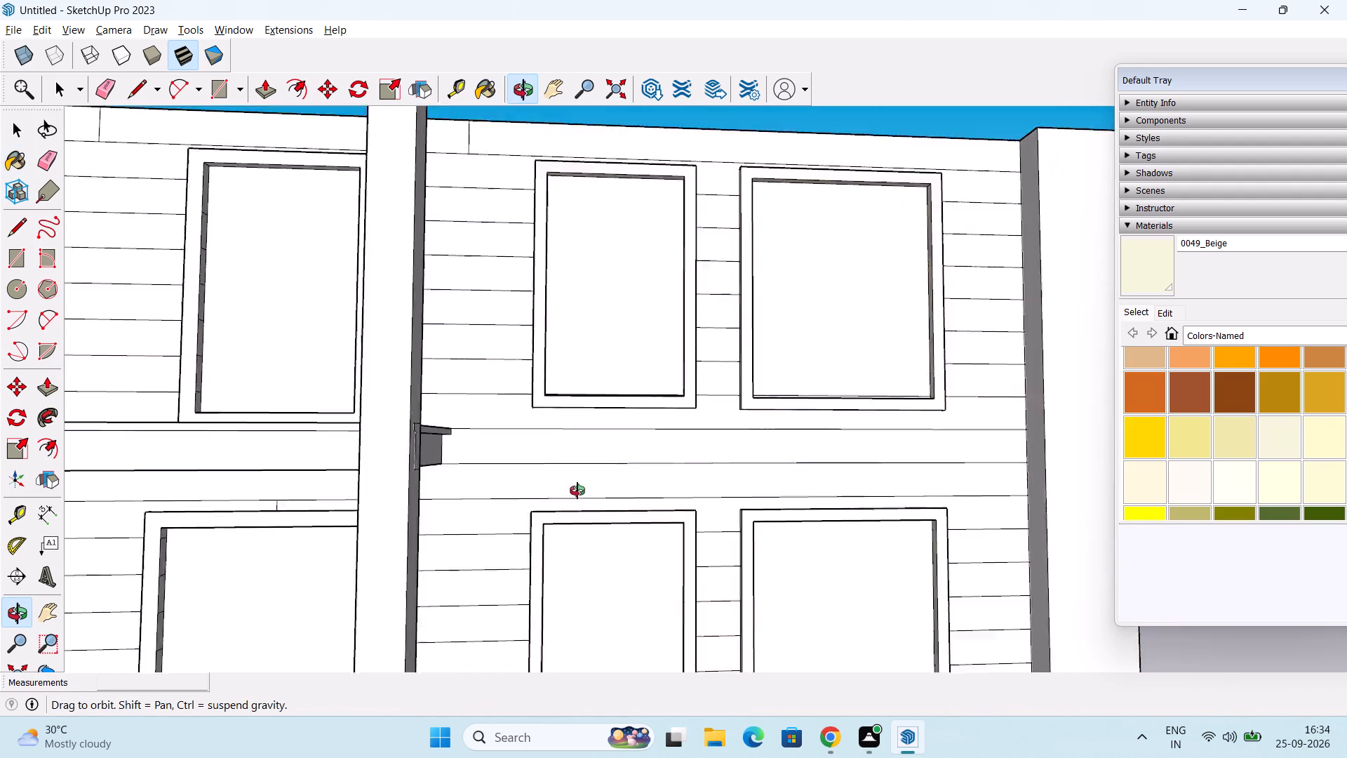
middle_drag(577, 491, 382, 686)
scroll(525, 507, up, 3)
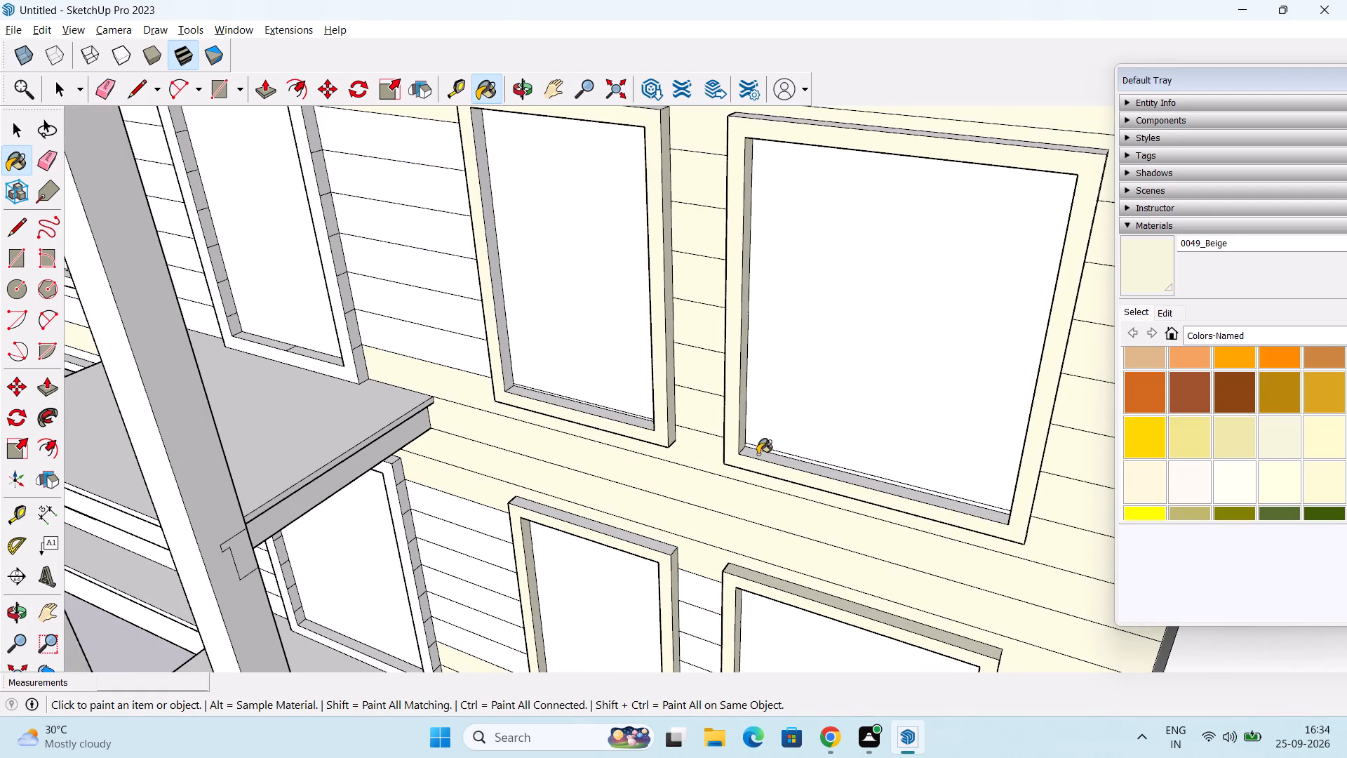
click(758, 452)
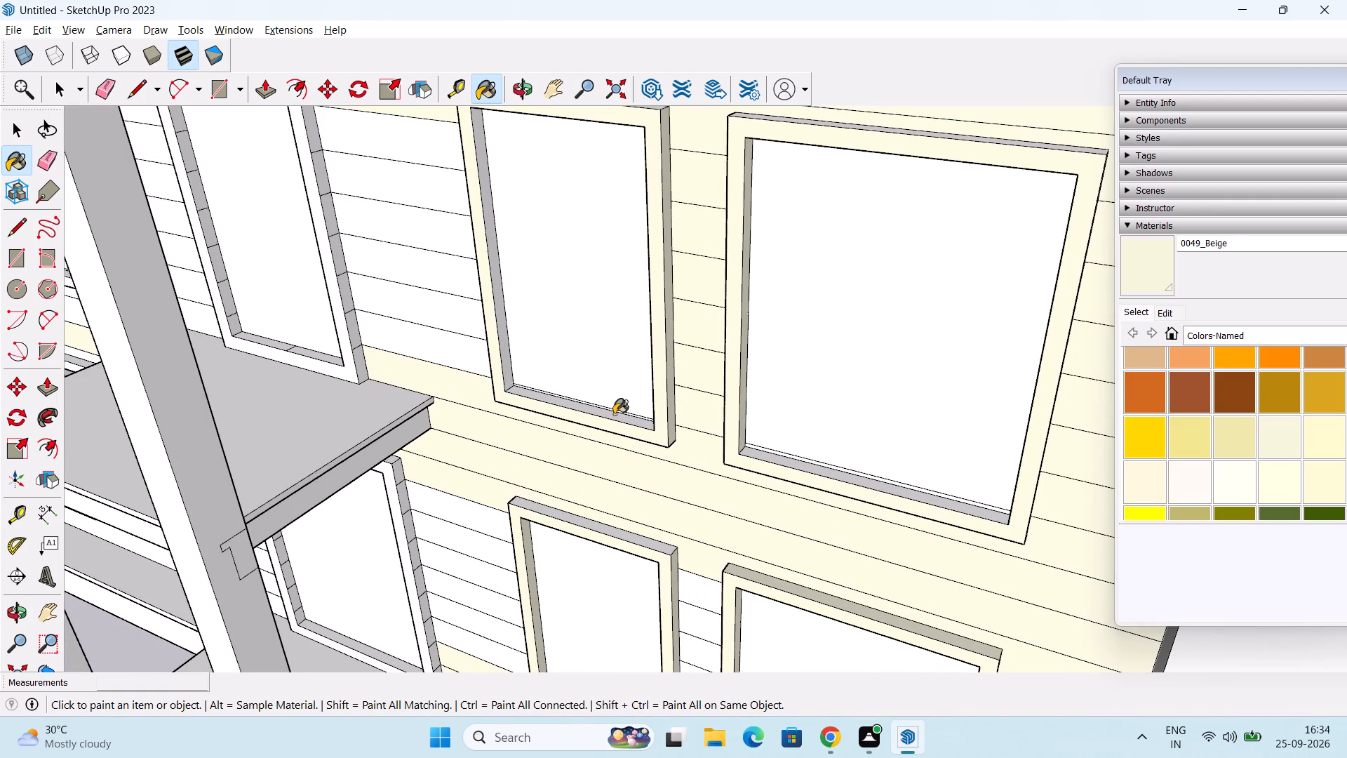
click(614, 415)
click(590, 524)
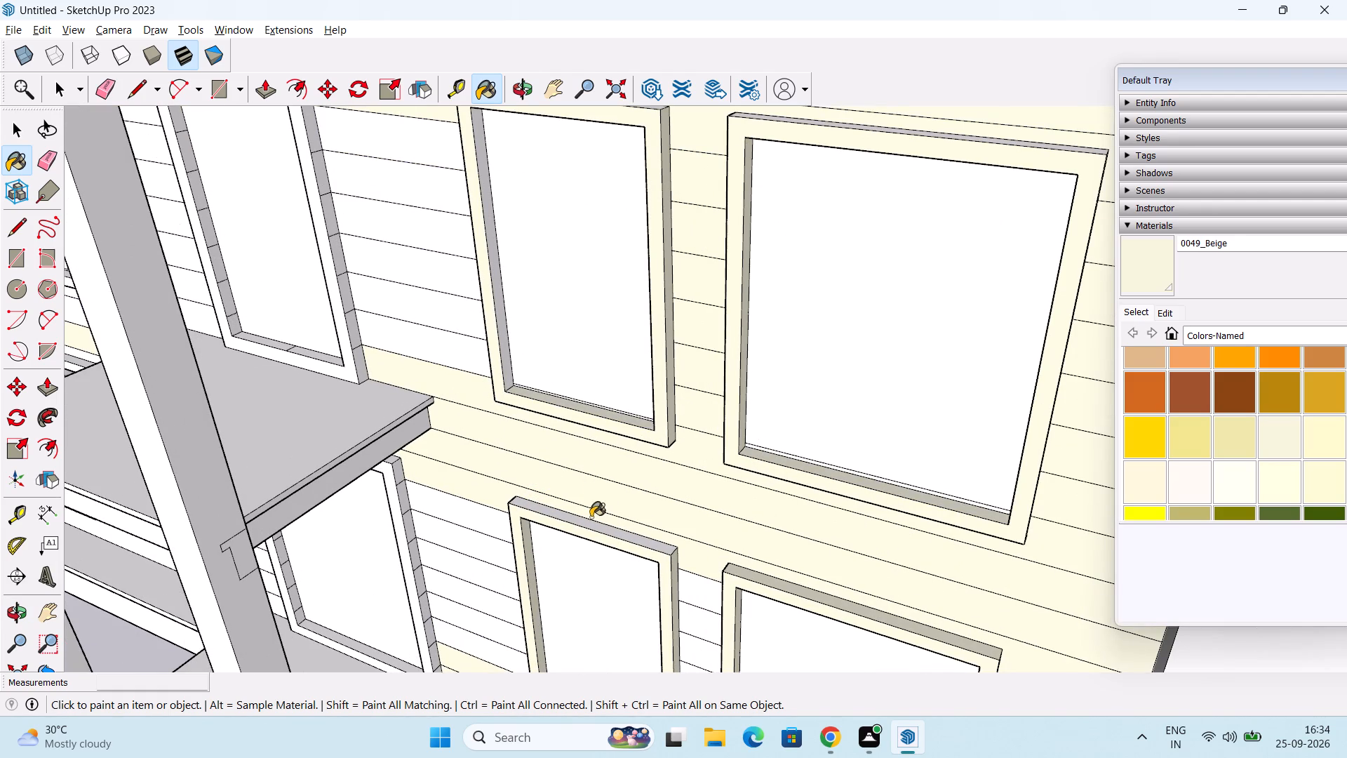
Paint the tops of the two upper-floor end window frames and the inner sill of the ground-floor end window frame Beige.
scroll(624, 471, down, 4)
middle_drag(695, 260, 616, 375)
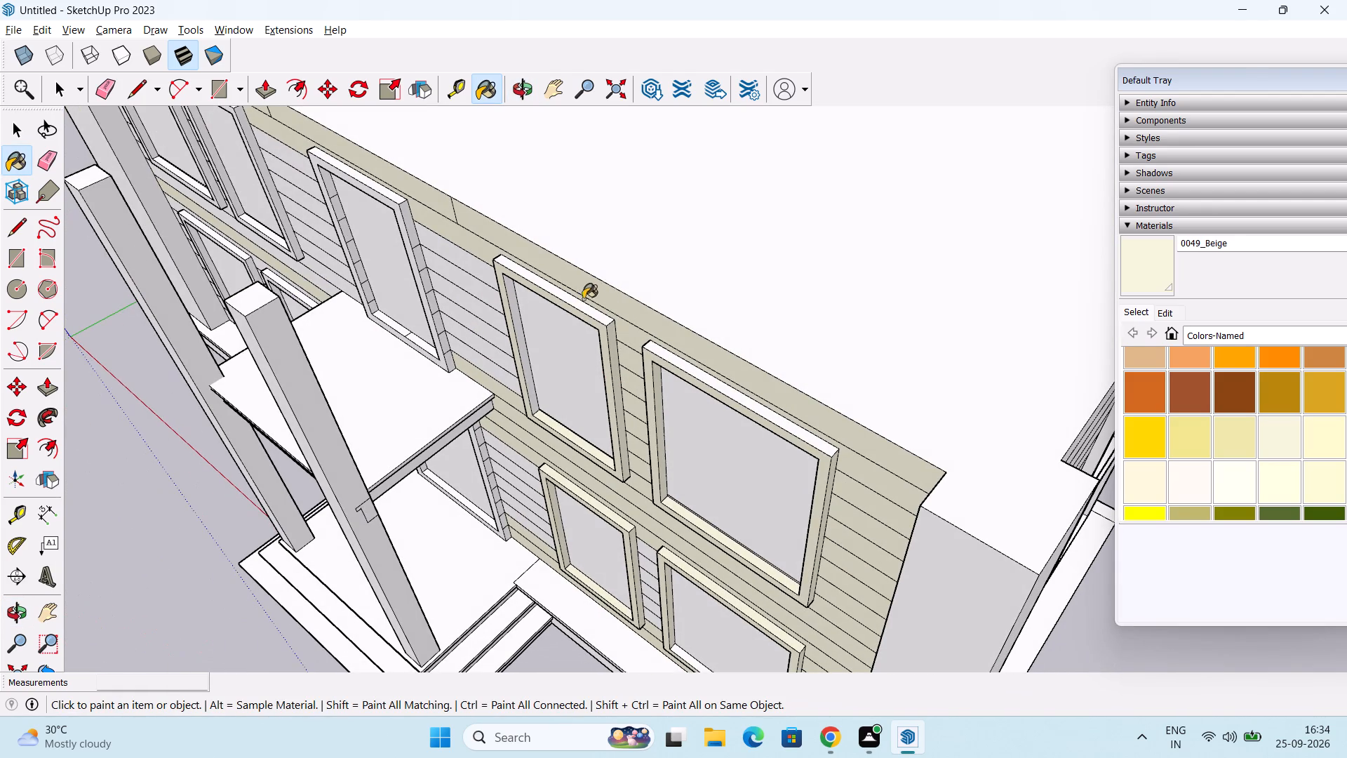
click(577, 304)
click(695, 372)
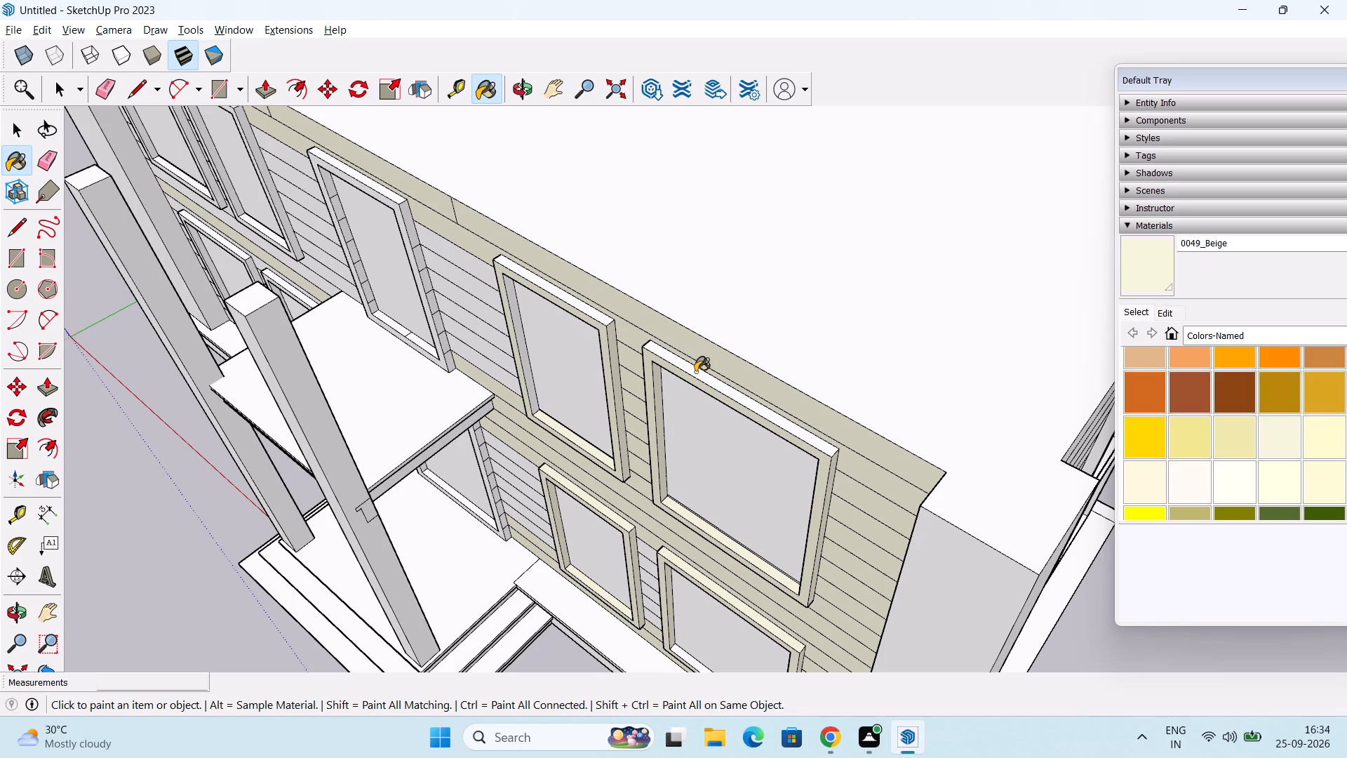
middle_drag(759, 576, 679, 406)
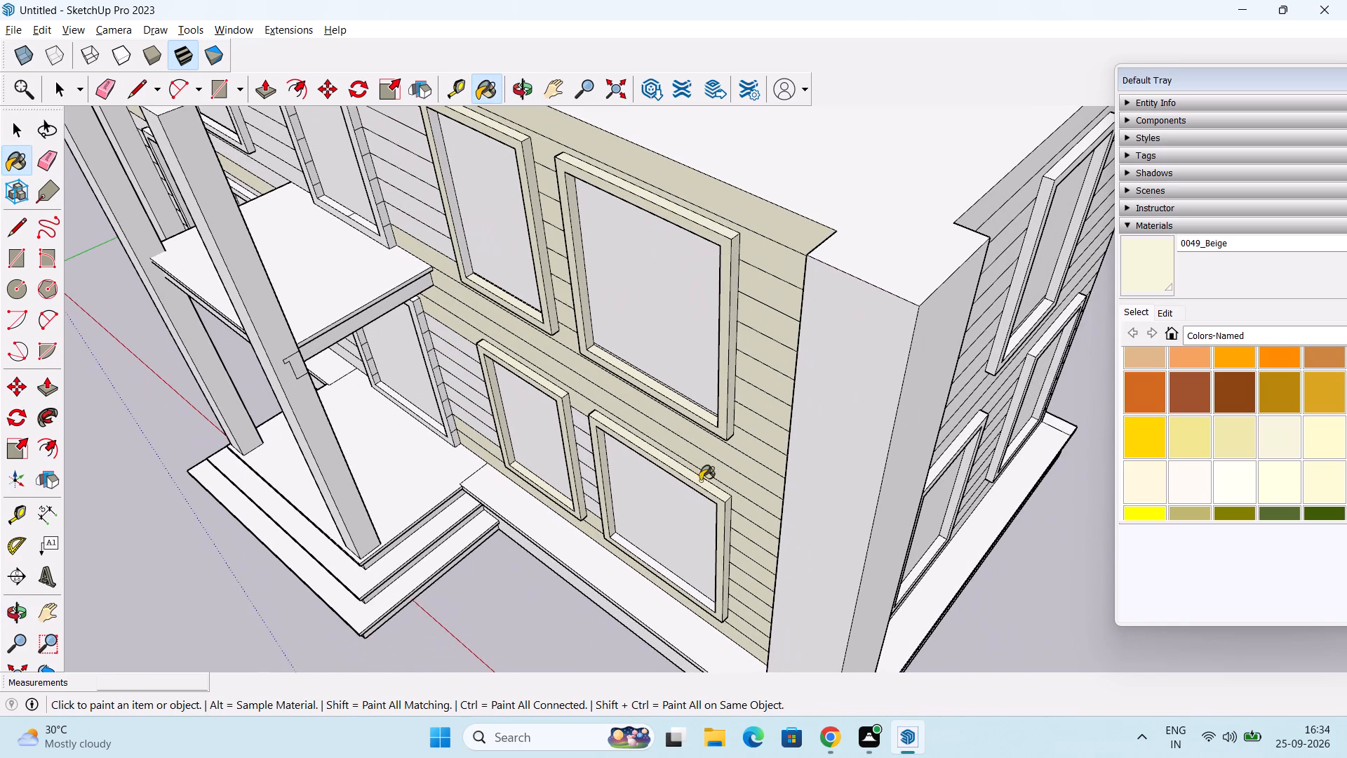
click(667, 575)
Erase the cladding lines crossing the outer side of the upper-floor opening frame above the entrance slab, on the side facing the Beige windows.
scroll(675, 576, down, 2)
middle_drag(689, 554, 704, 528)
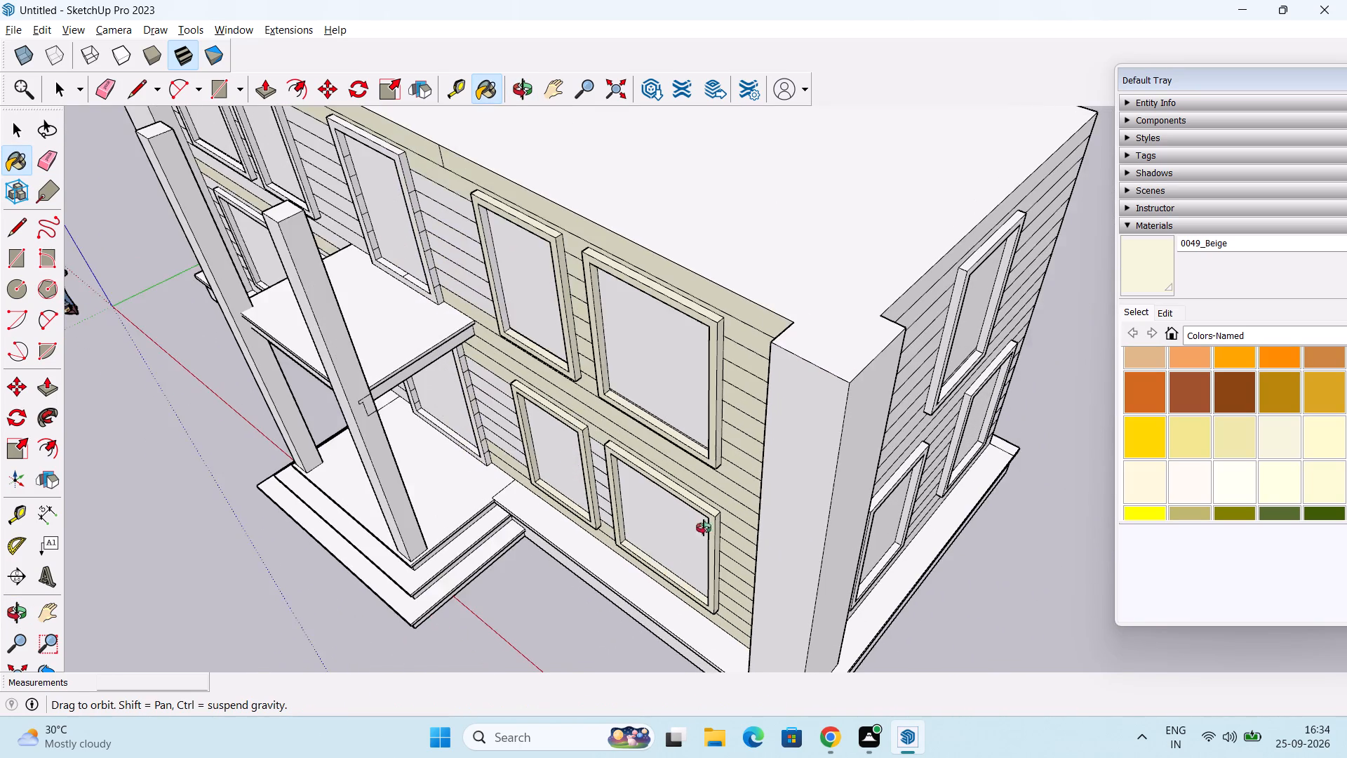
middle_drag(704, 528, 687, 362)
shift+middle_drag(499, 362, 688, 484)
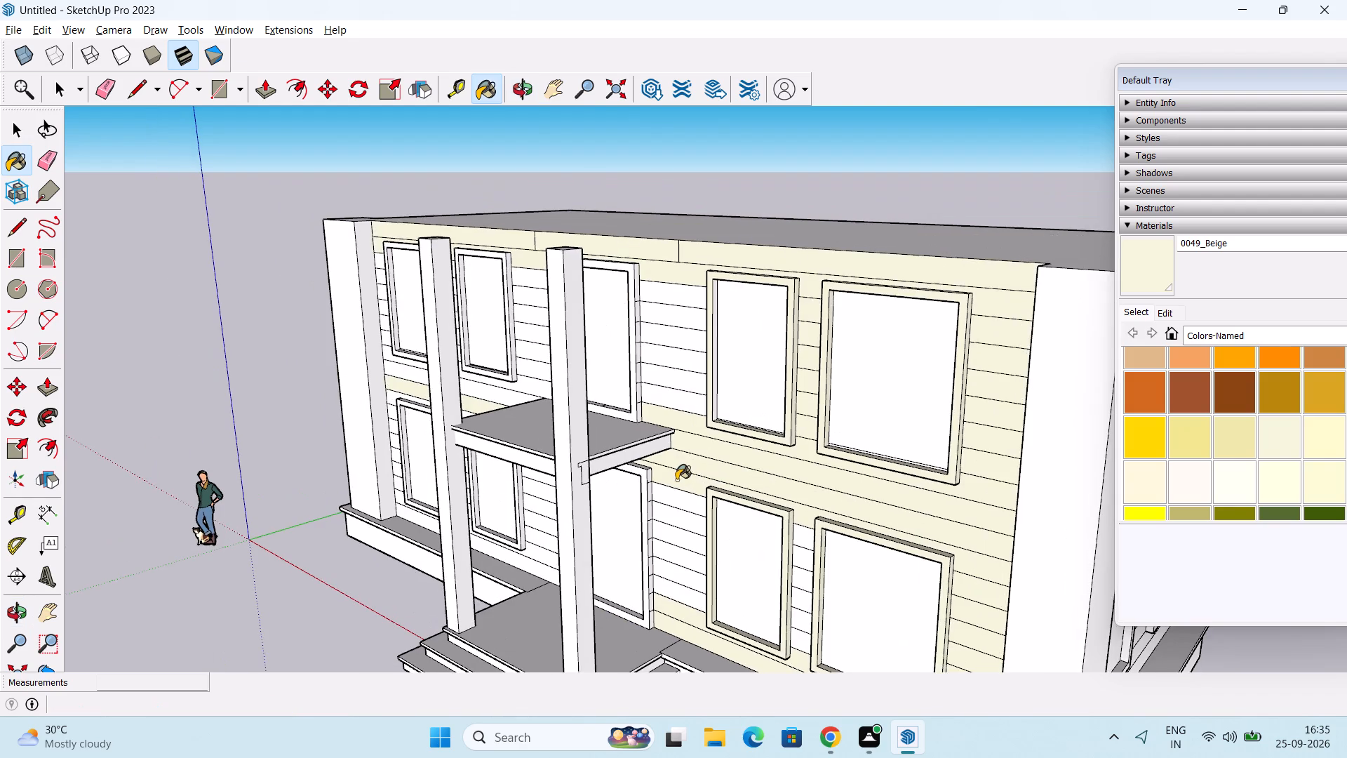
scroll(675, 479, up, 2)
key(space)
key(e)
scroll(686, 259, up, 5)
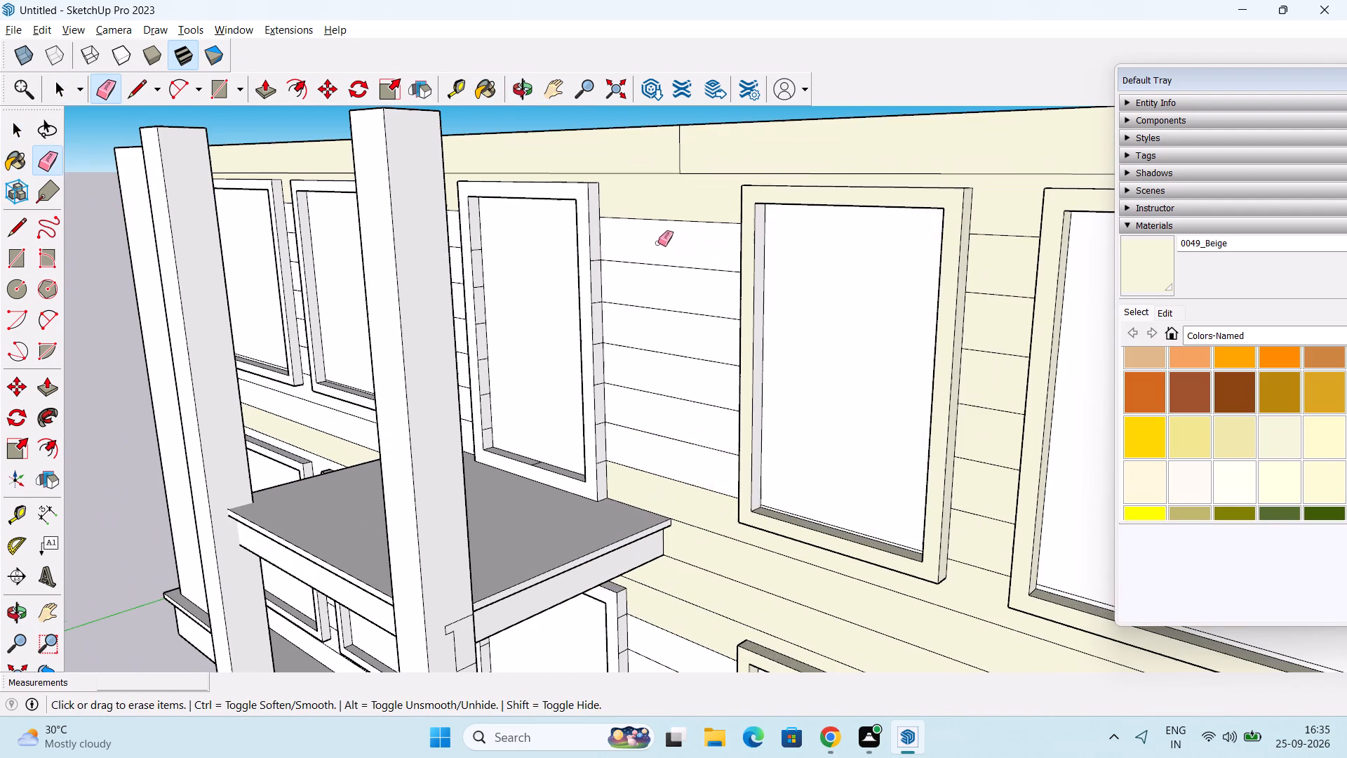
drag(598, 259, 598, 266)
key(ctrl+z)
scroll(593, 280, up, 4)
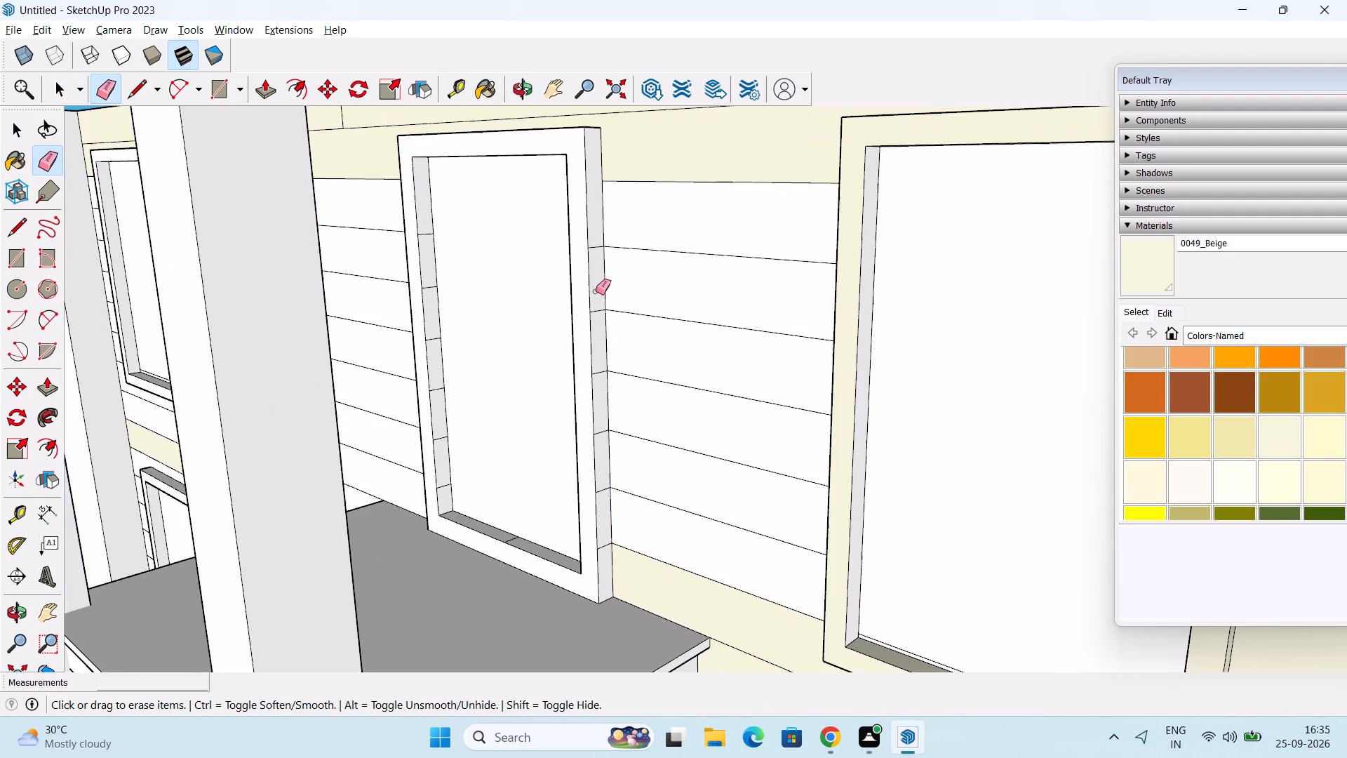
shift+middle_drag(597, 288, 537, 140)
shift+middle_drag(551, 129, 546, 208)
click(534, 178)
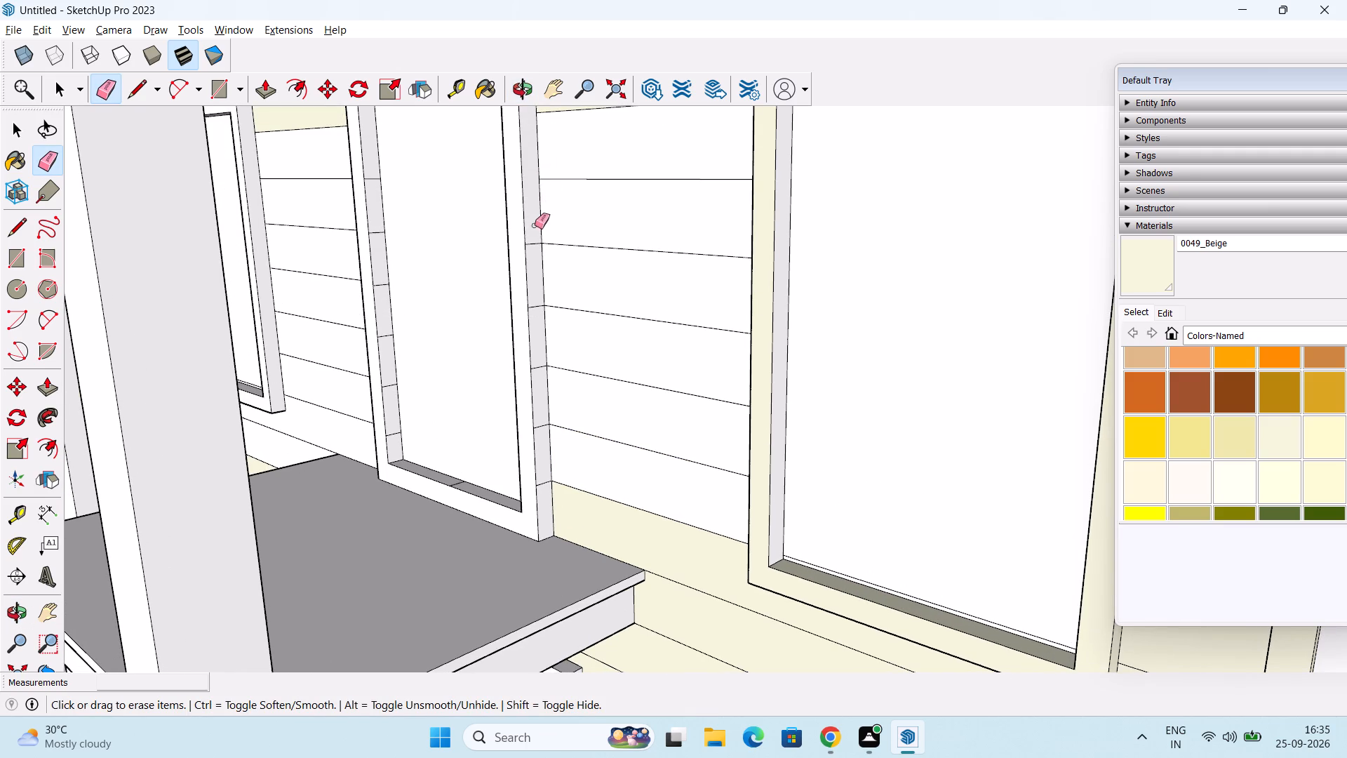
click(534, 245)
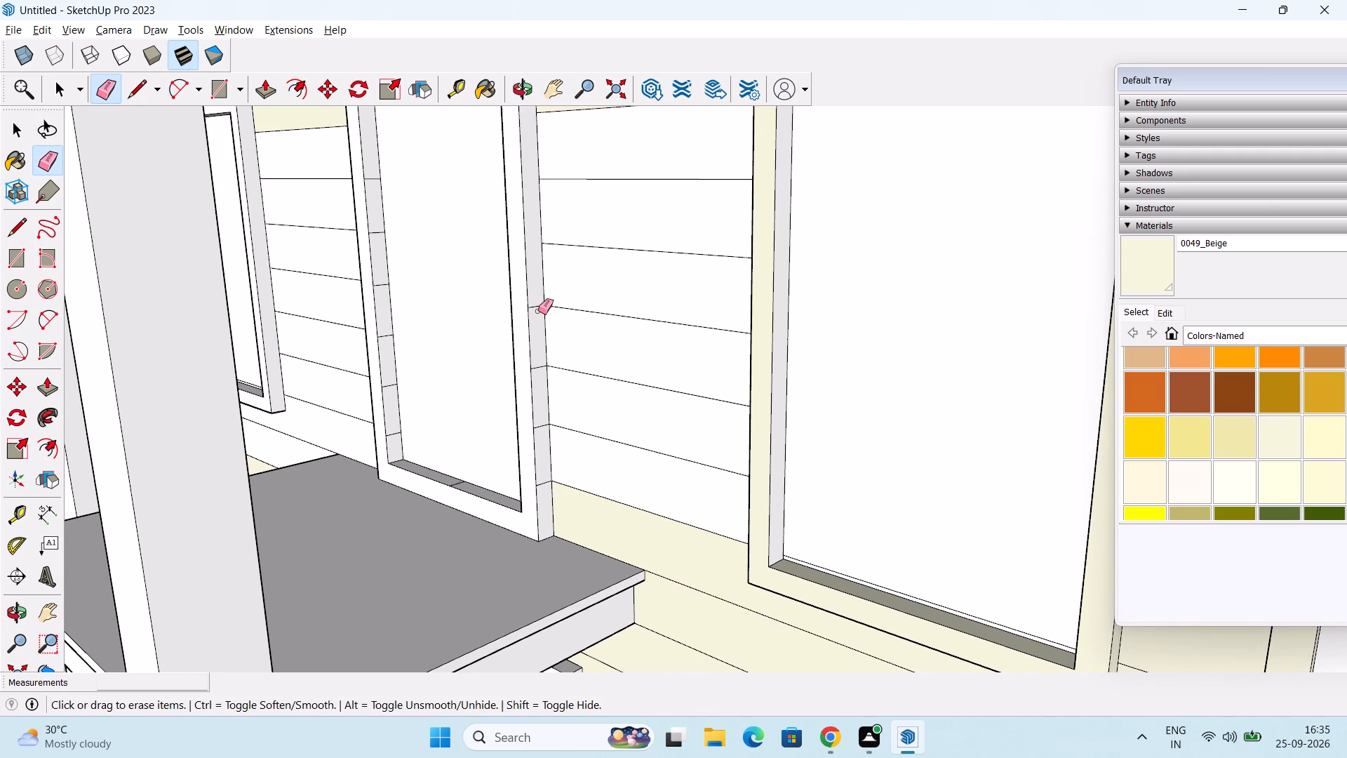
click(539, 307)
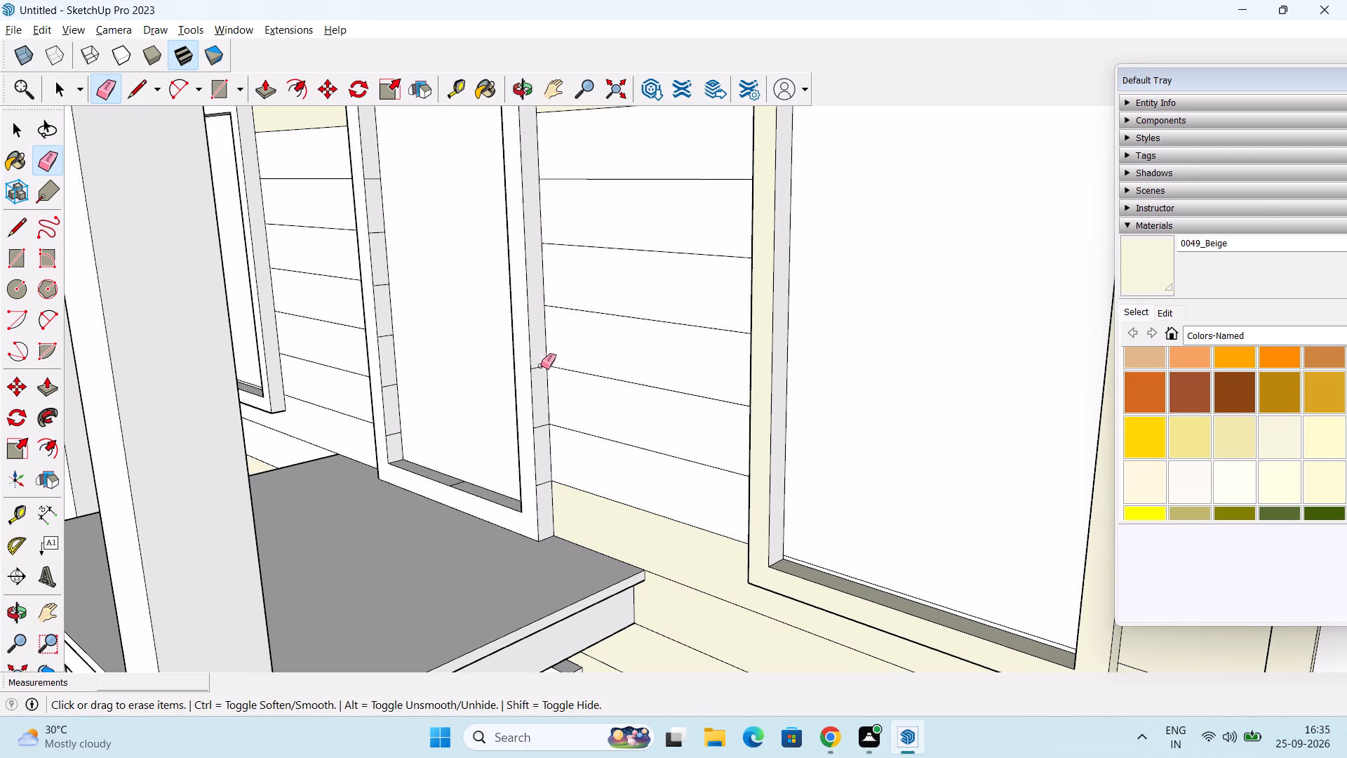
click(540, 366)
click(541, 423)
click(545, 486)
Erase the dividing line across the inner sill of the upper-floor frame above the entrance slab.
click(458, 481)
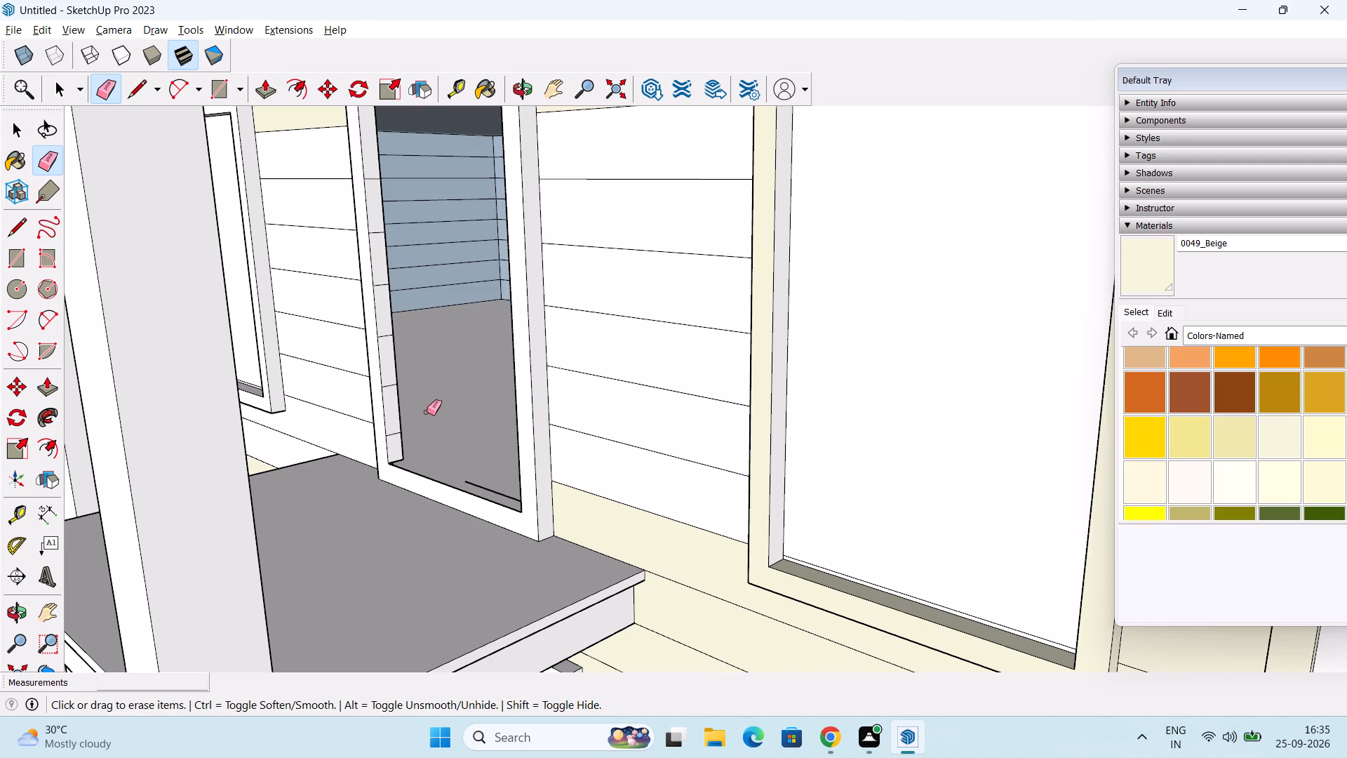
key(ctrl+z)
scroll(472, 460, up, 4)
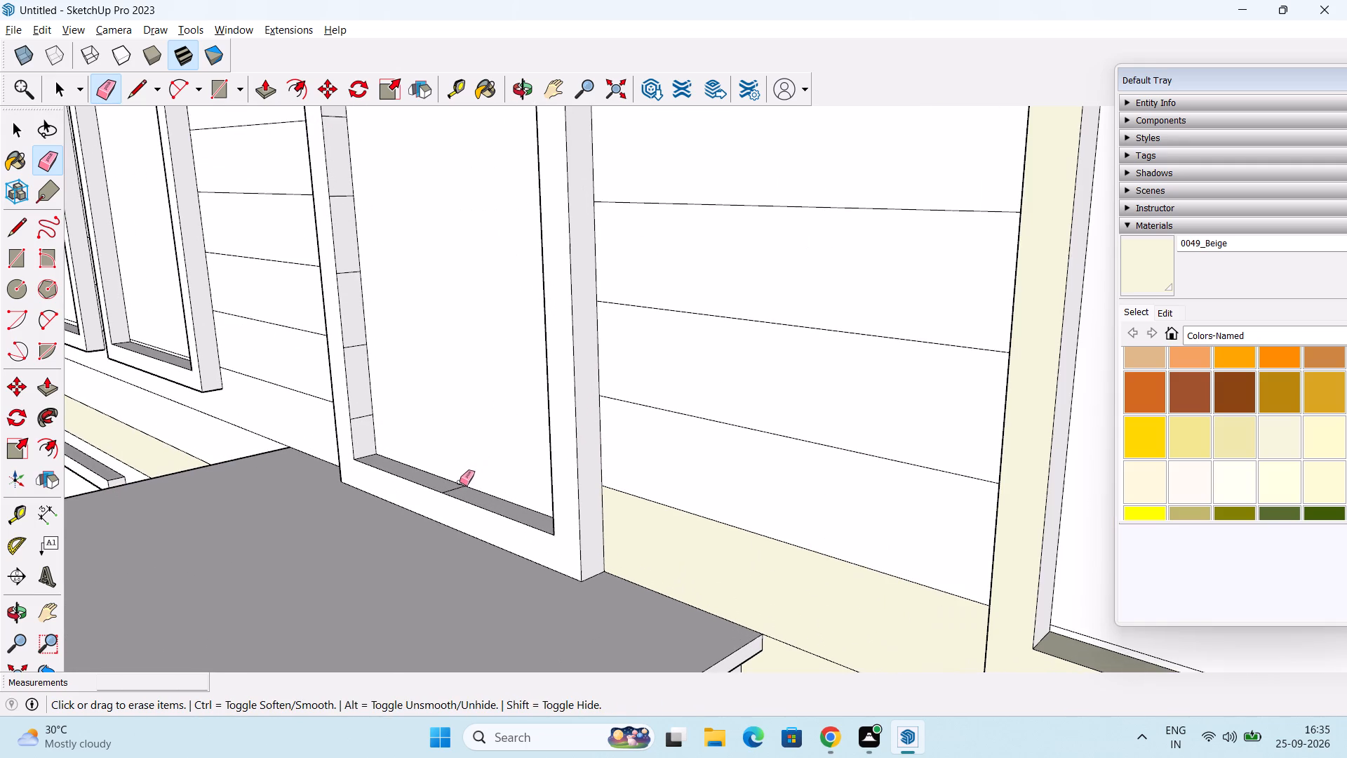
click(450, 491)
Erase the cladding lines crossing that frame's inner side face, on the side farther from the Beige windows.
click(364, 415)
drag(339, 164, 346, 258)
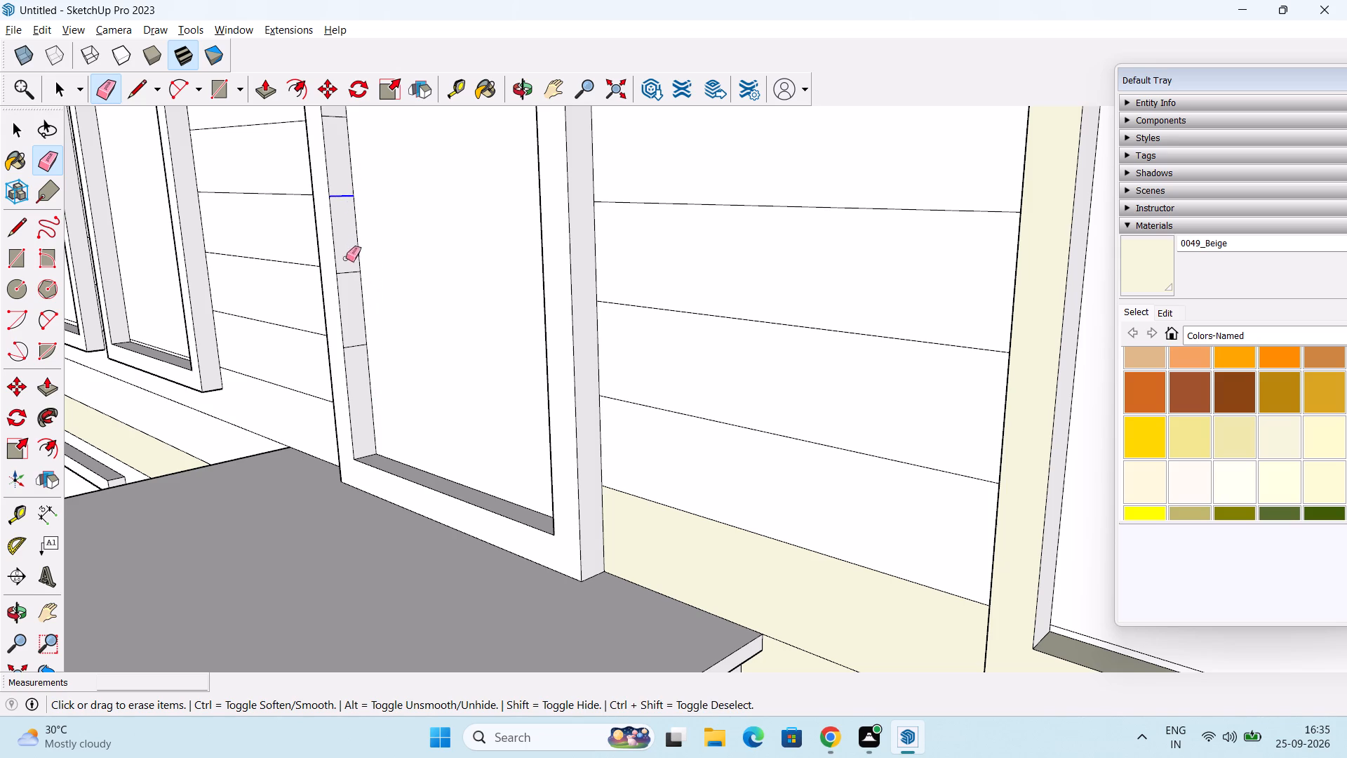
drag(346, 258, 361, 364)
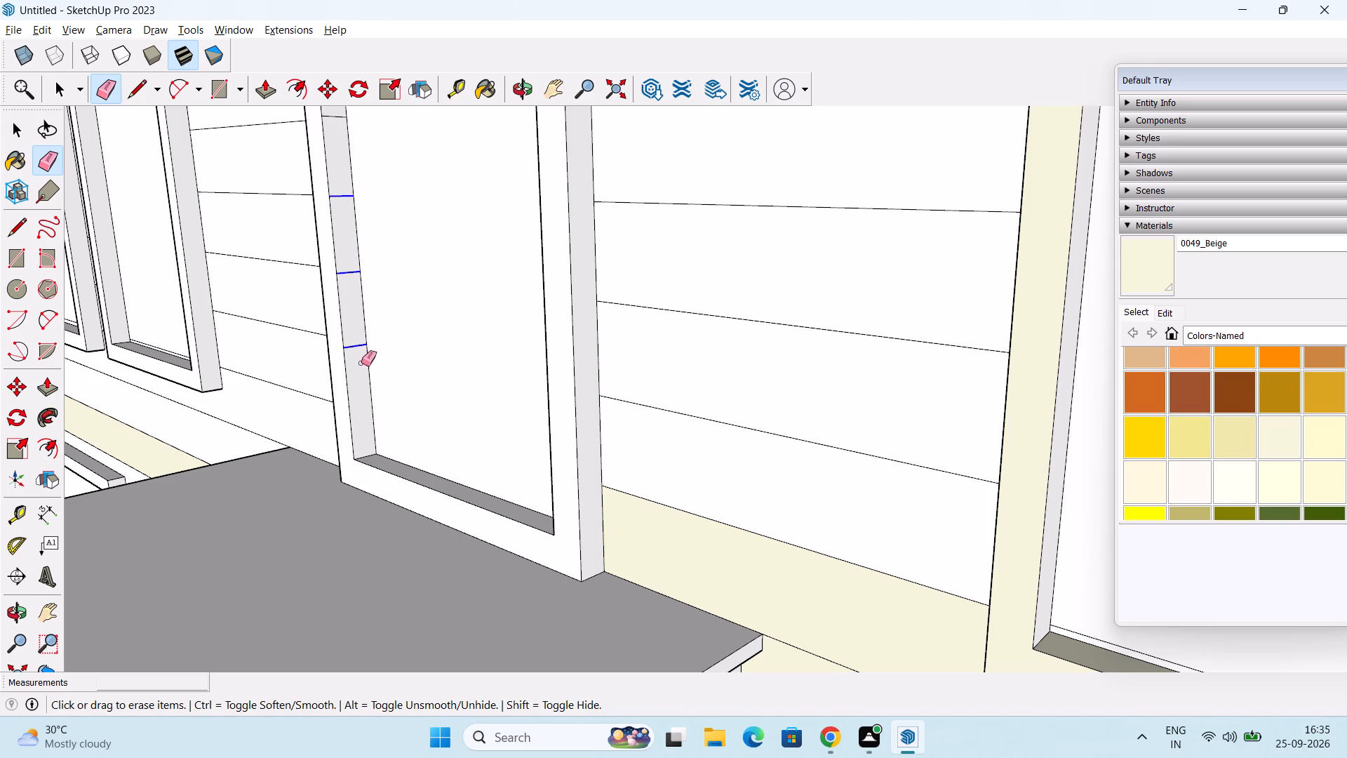
shift+middle_drag(381, 281, 422, 546)
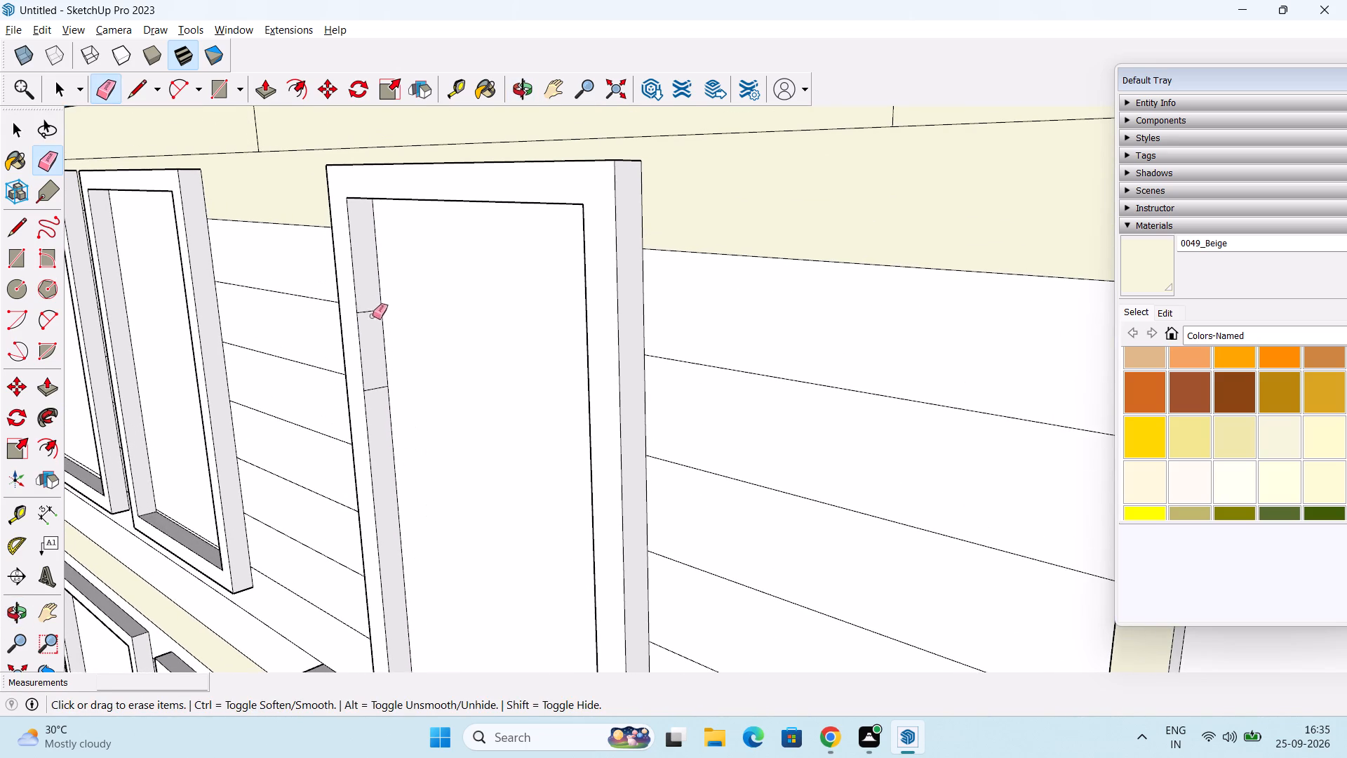
drag(365, 300, 373, 389)
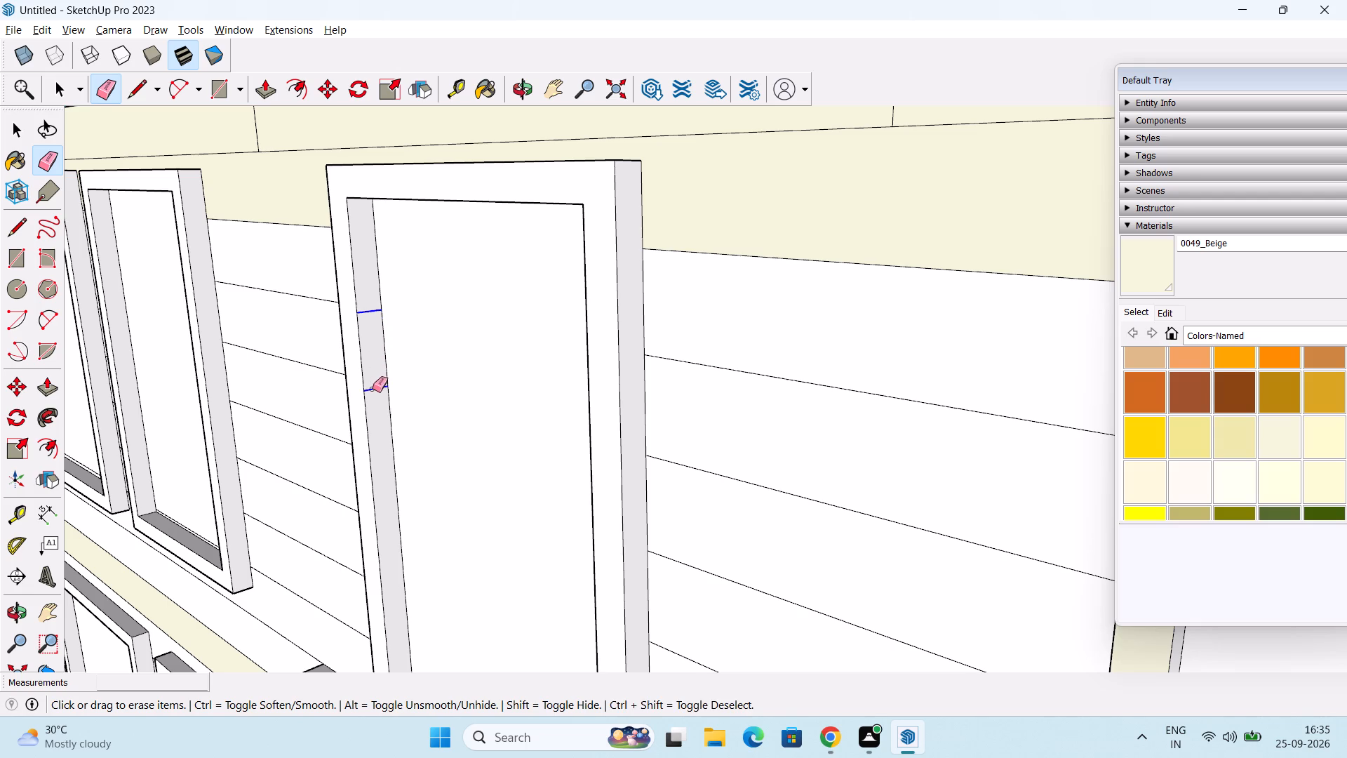
drag(373, 389, 373, 401)
Erase the cladding lines crossing the same frame's opposite inner side face, nearest the Beige windows.
middle_drag(447, 458, 800, 414)
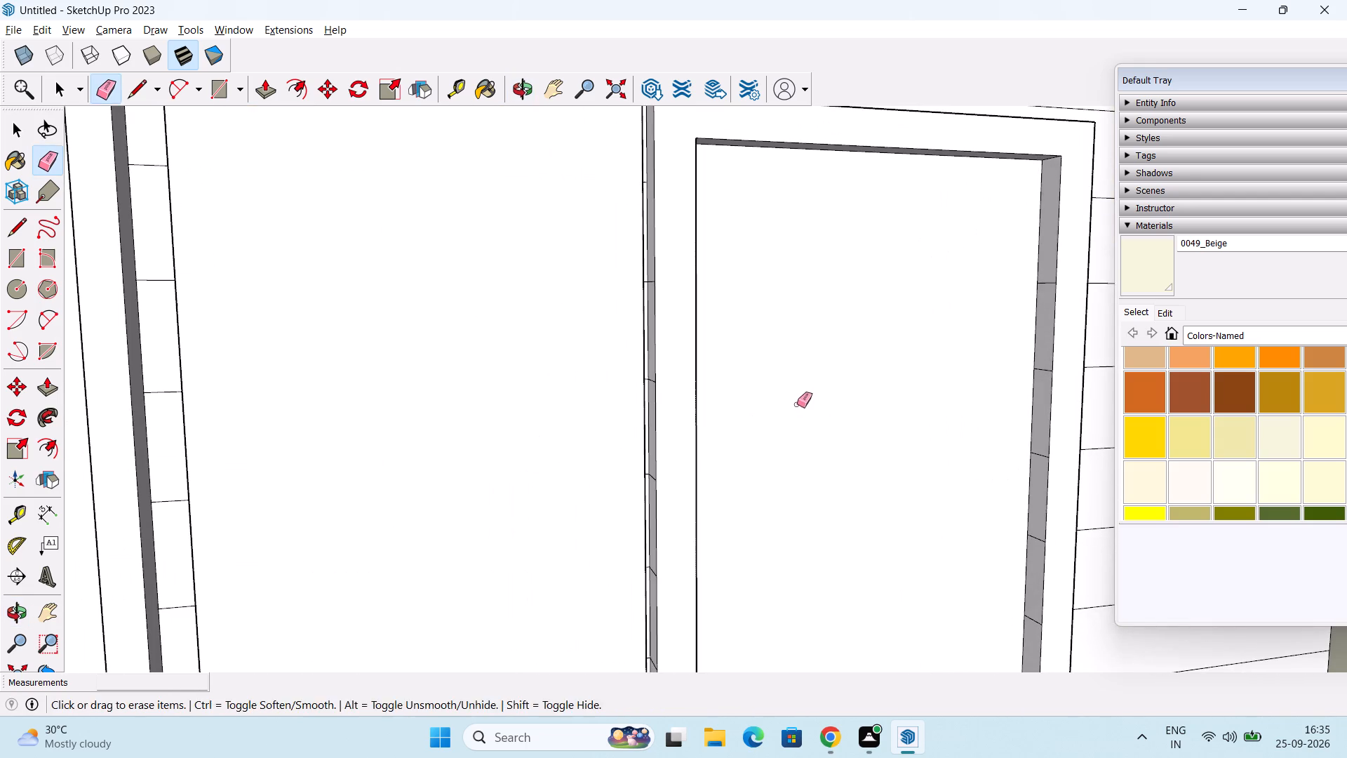
middle_drag(796, 398, 718, 336)
middle_drag(786, 371, 575, 234)
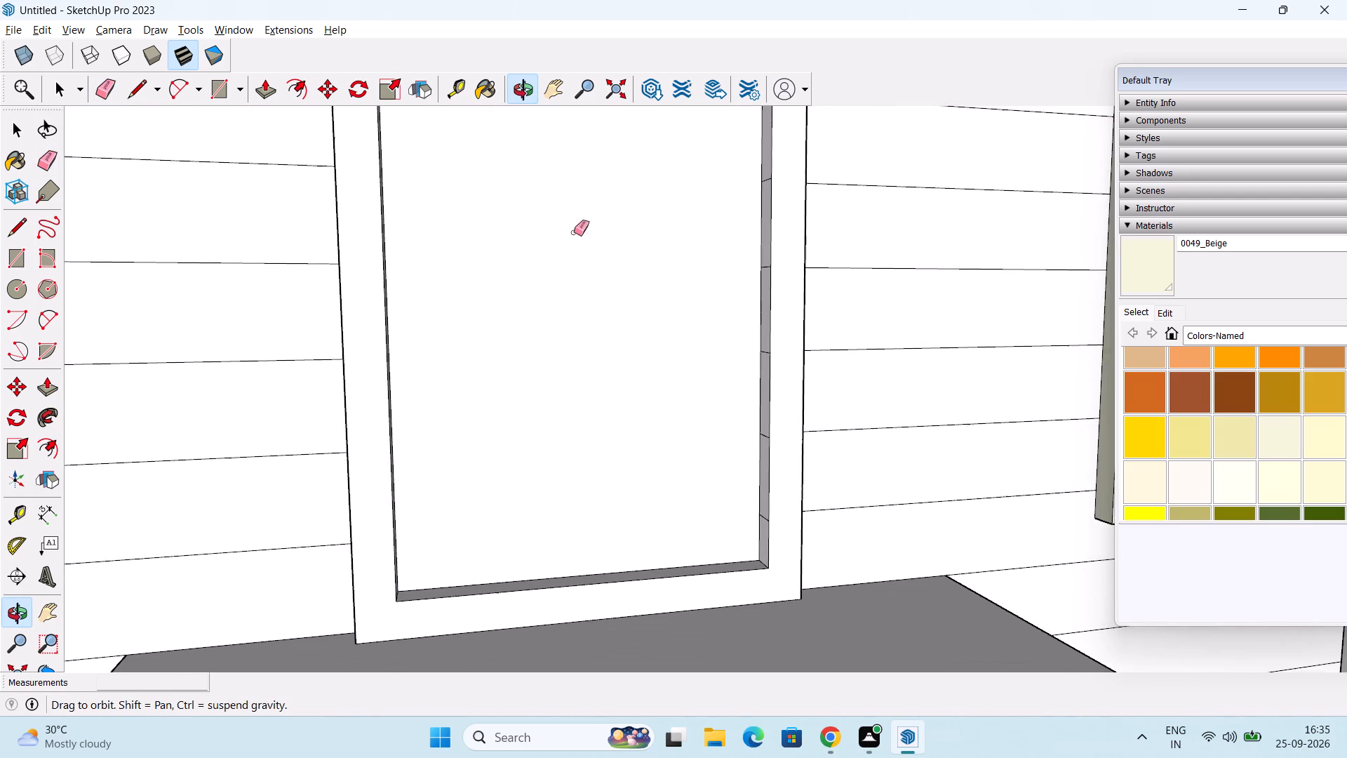
middle_drag(615, 258, 810, 258)
middle_drag(810, 258, 476, 249)
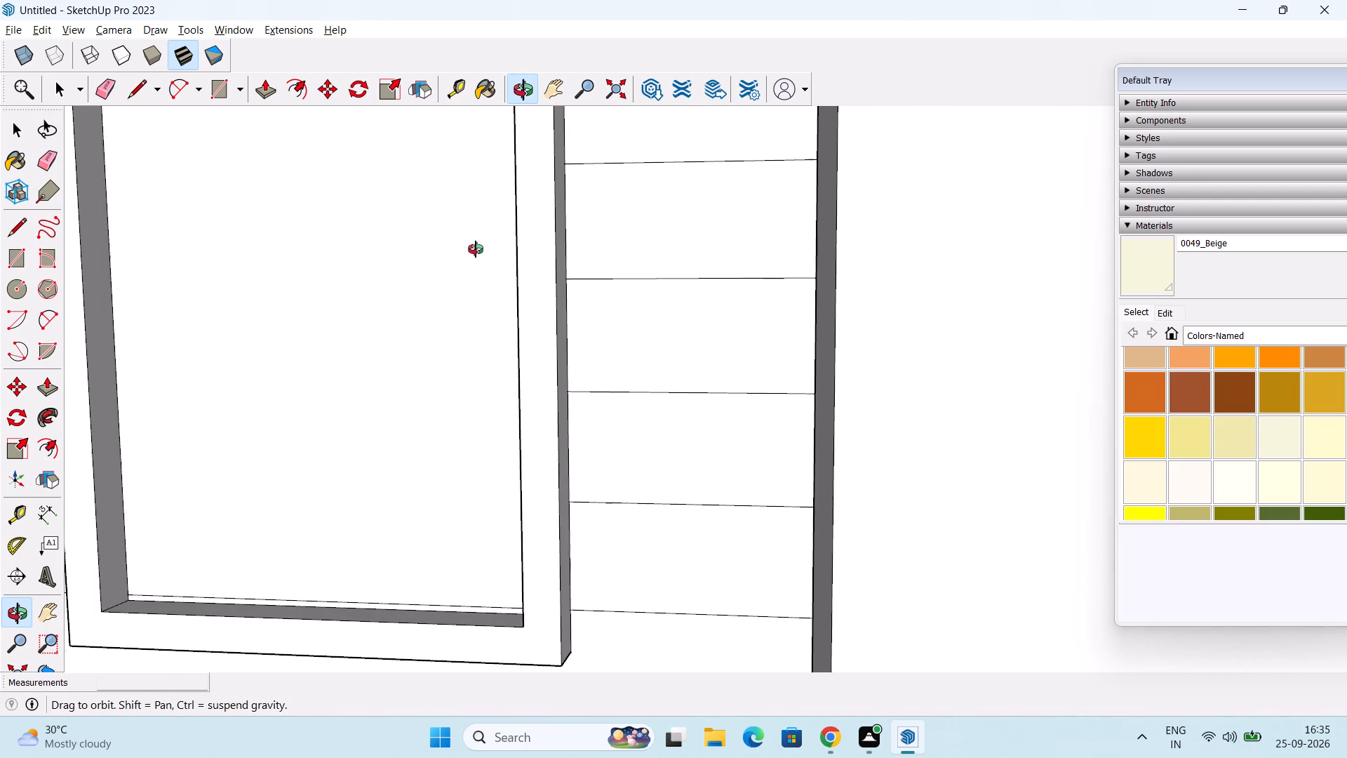
middle_drag(476, 249, 918, 274)
shift+middle_drag(448, 232, 508, 432)
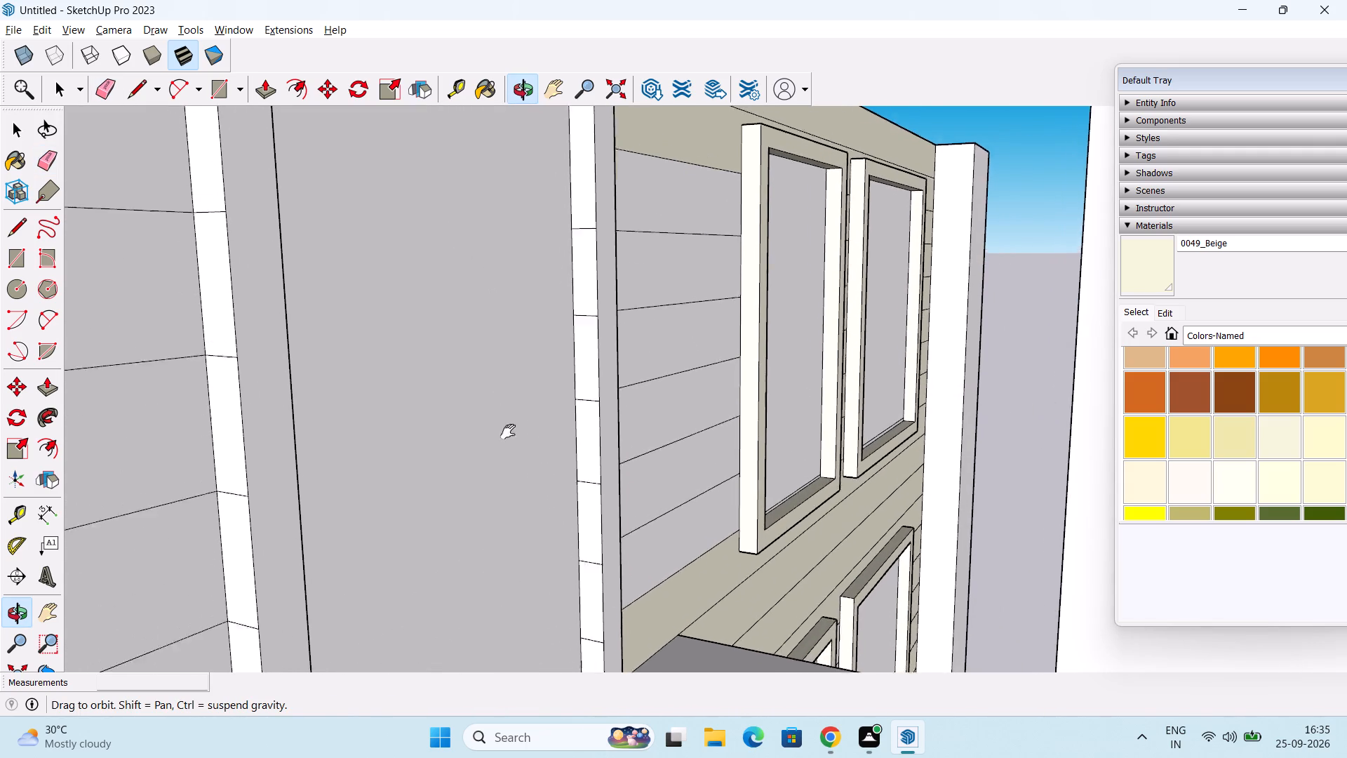
shift+middle_drag(508, 432, 509, 445)
middle_drag(554, 415, 617, 305)
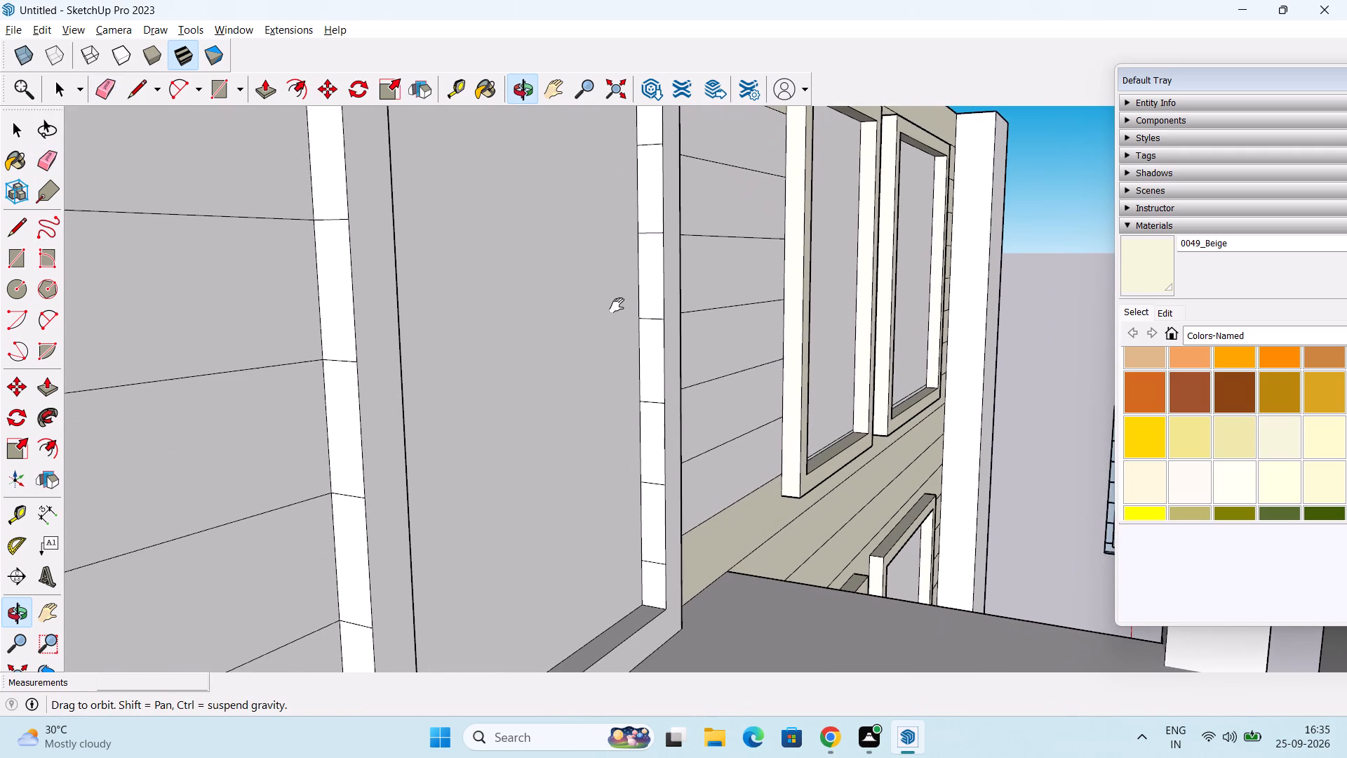
middle_drag(617, 305, 619, 328)
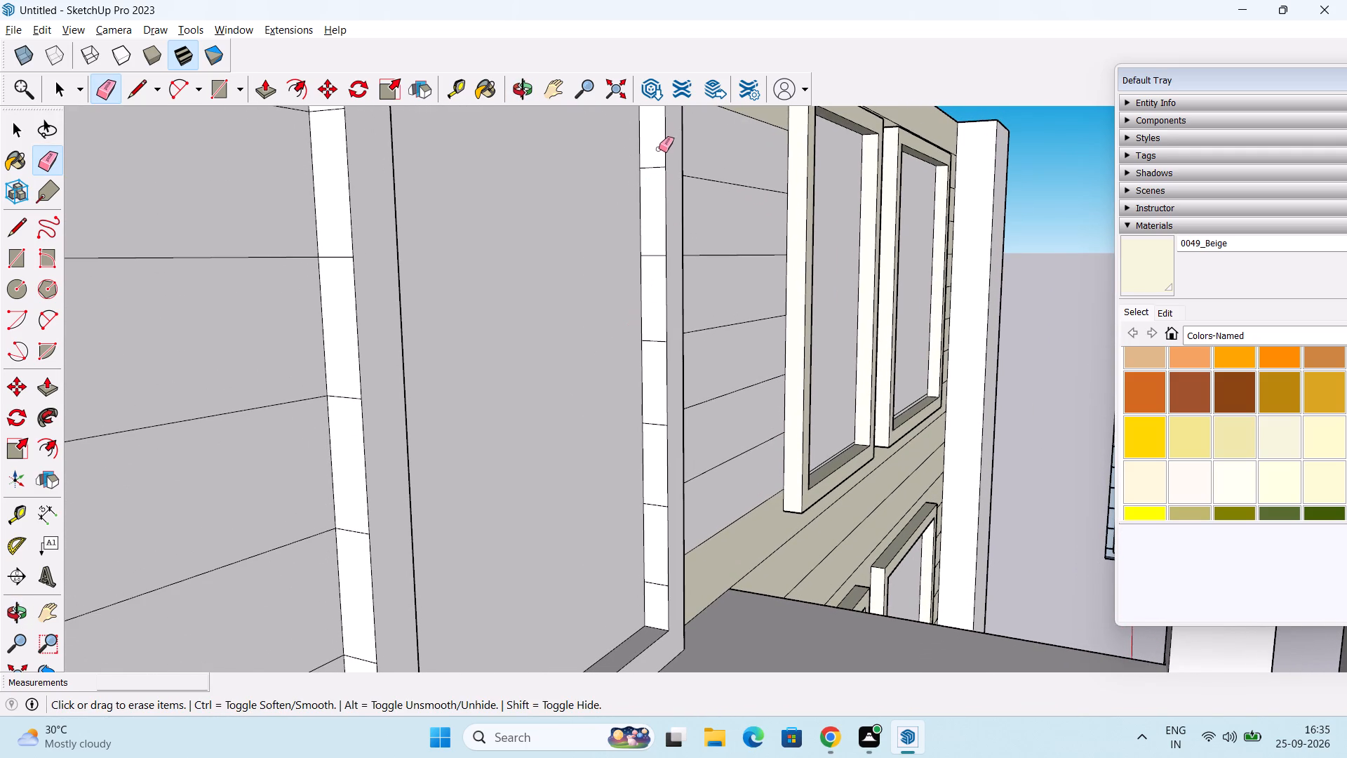
drag(651, 156, 658, 180)
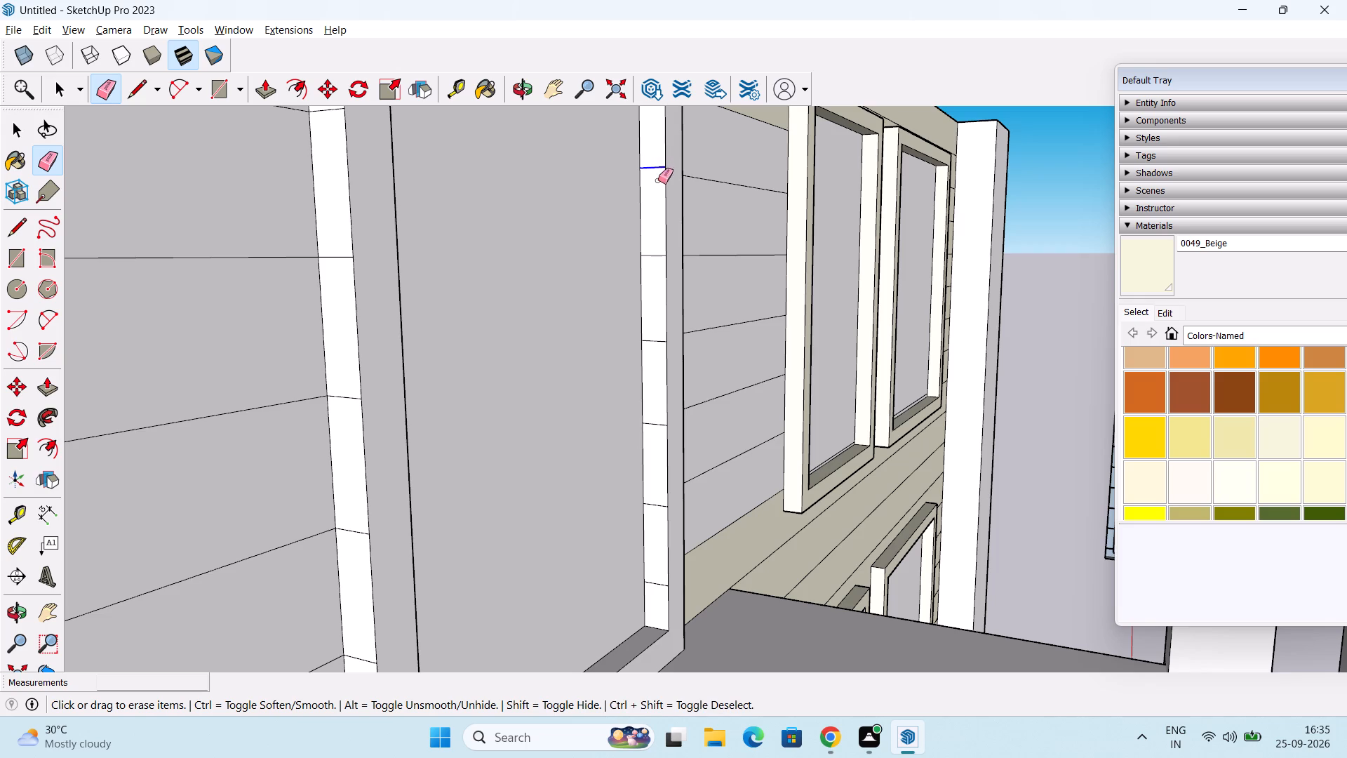
drag(658, 180, 652, 288)
drag(652, 288, 651, 367)
drag(651, 367, 650, 469)
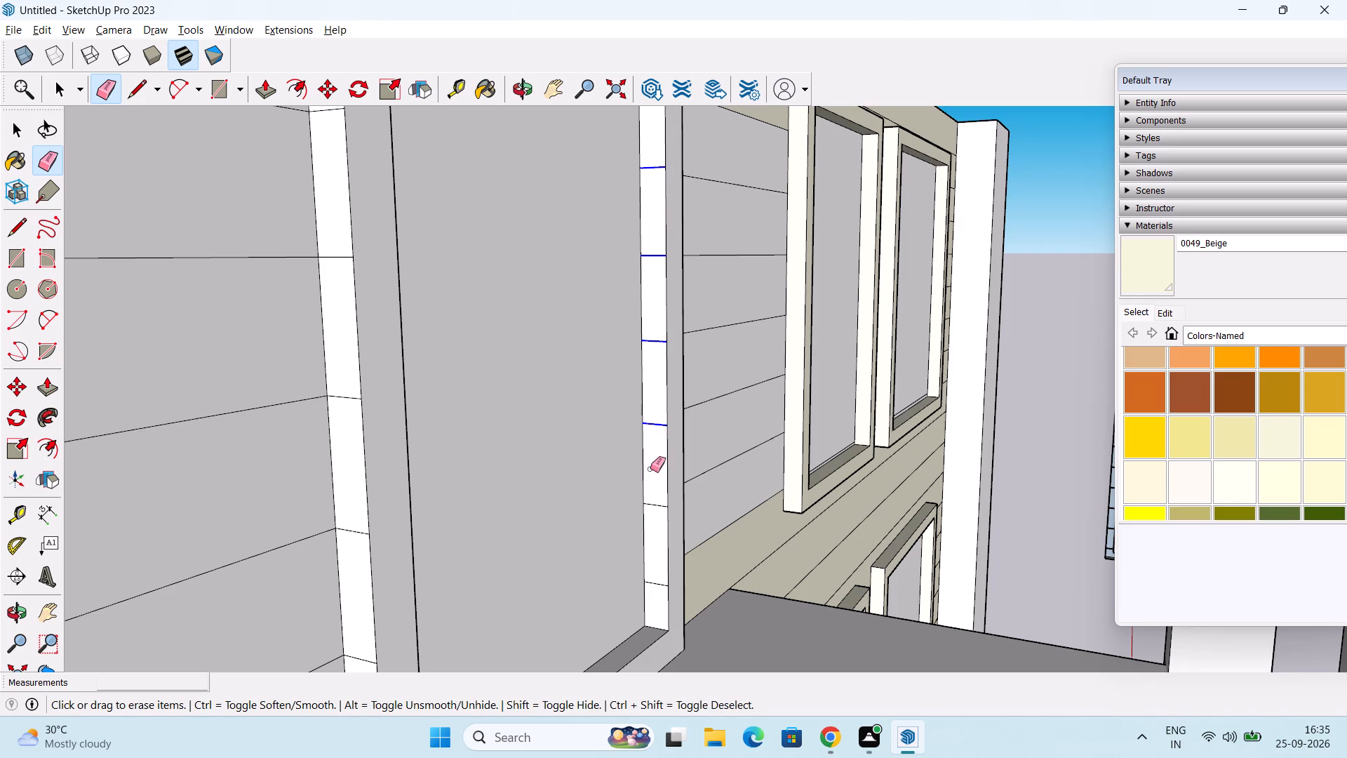
drag(650, 469, 655, 585)
drag(655, 585, 656, 590)
Erase the cladding lines crossing the outer side of the upper-floor frame above the entrance slab, on the side farther from the Beige windows.
scroll(549, 490, down, 3)
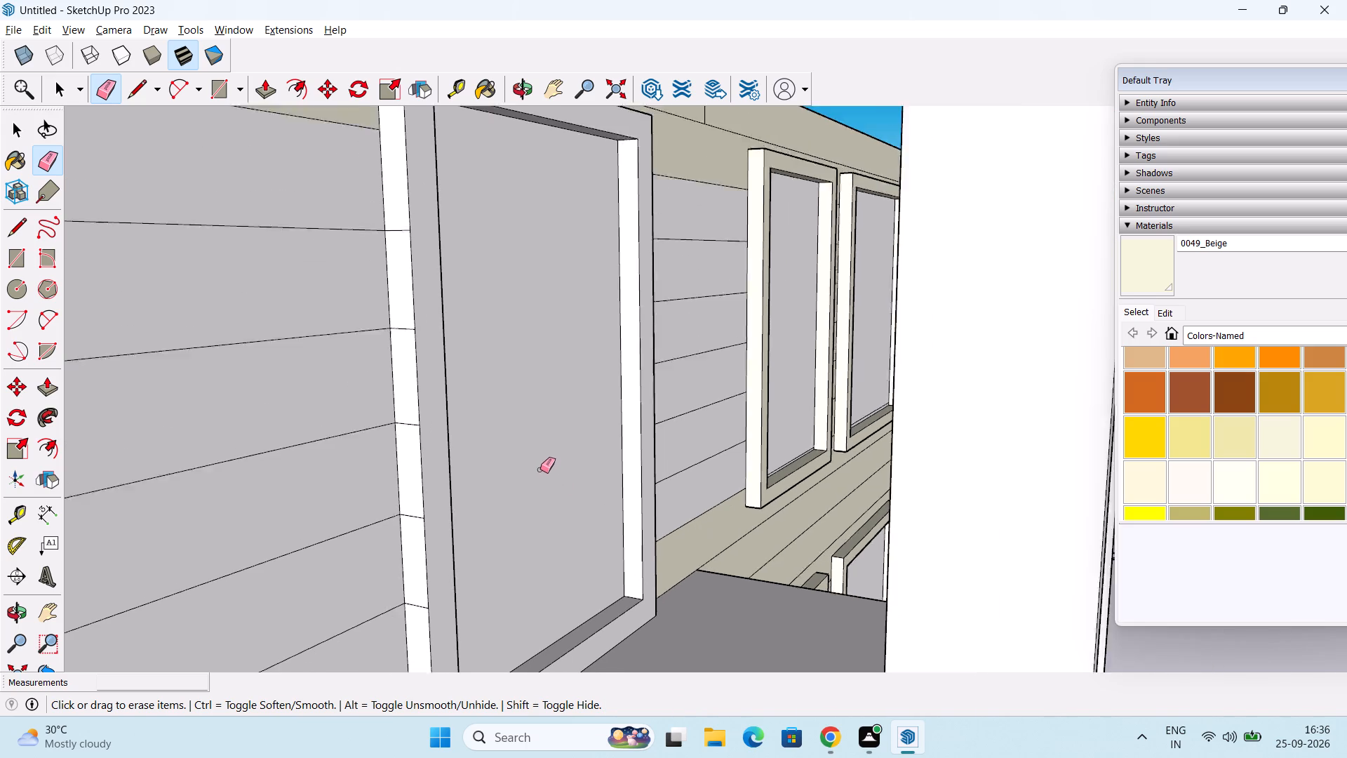
scroll(540, 470, down, 1)
shift+middle_drag(506, 300, 571, 172)
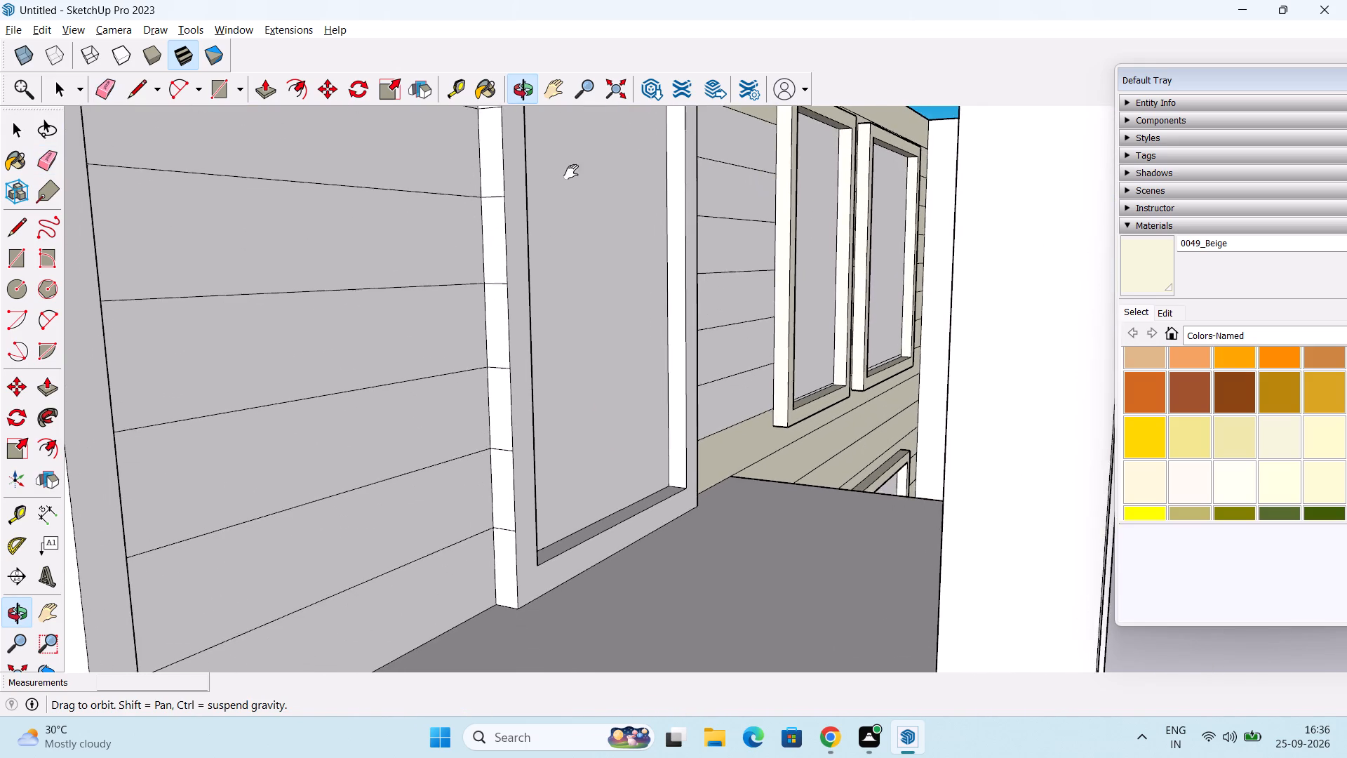
shift+middle_drag(571, 172, 574, 192)
drag(493, 124, 495, 145)
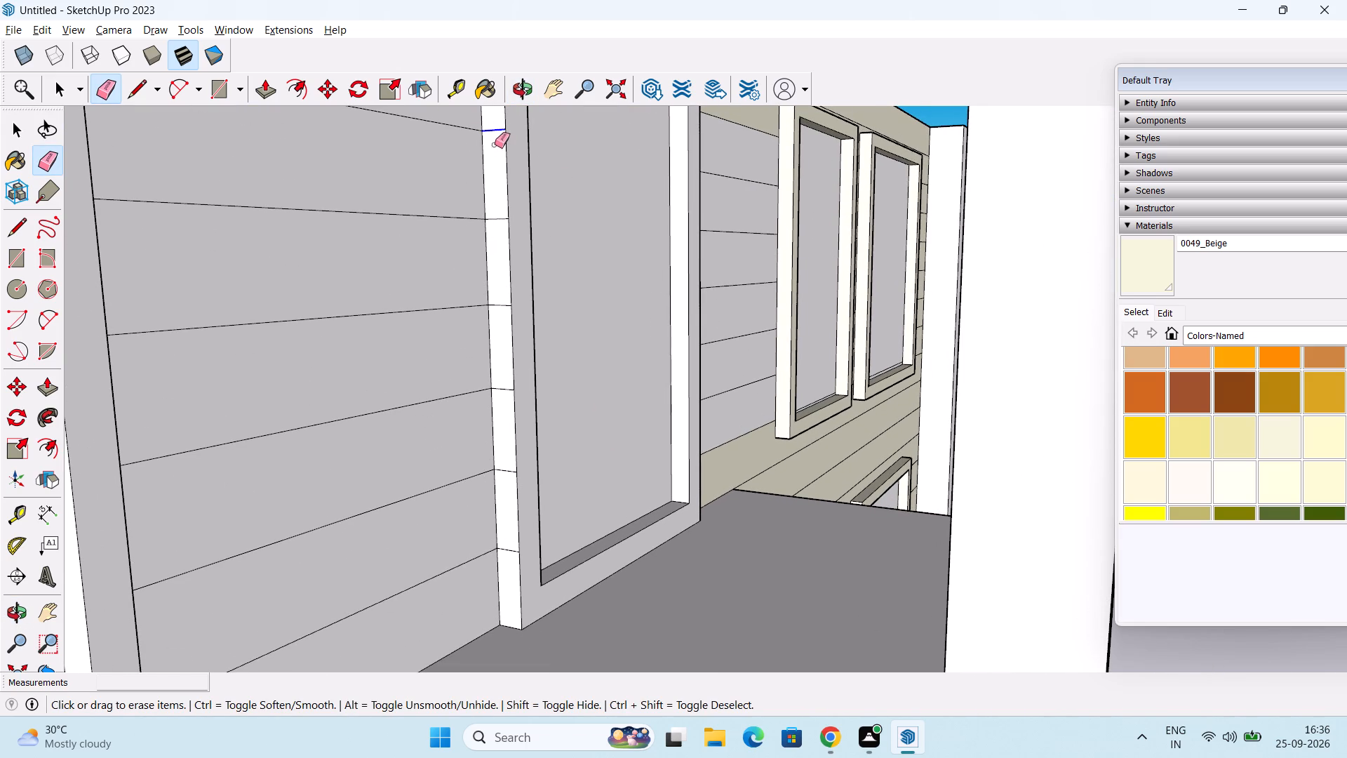
drag(495, 145, 497, 364)
drag(497, 364, 505, 481)
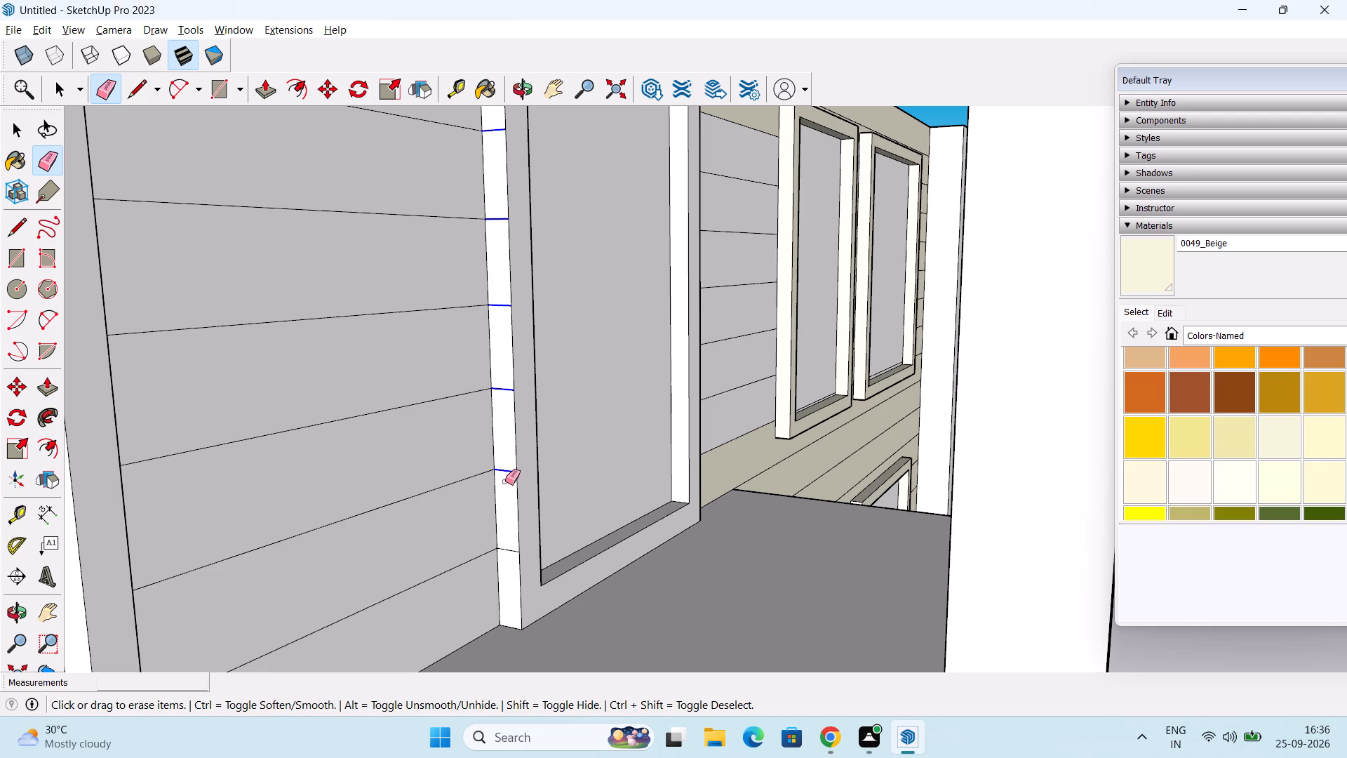
drag(505, 481, 508, 542)
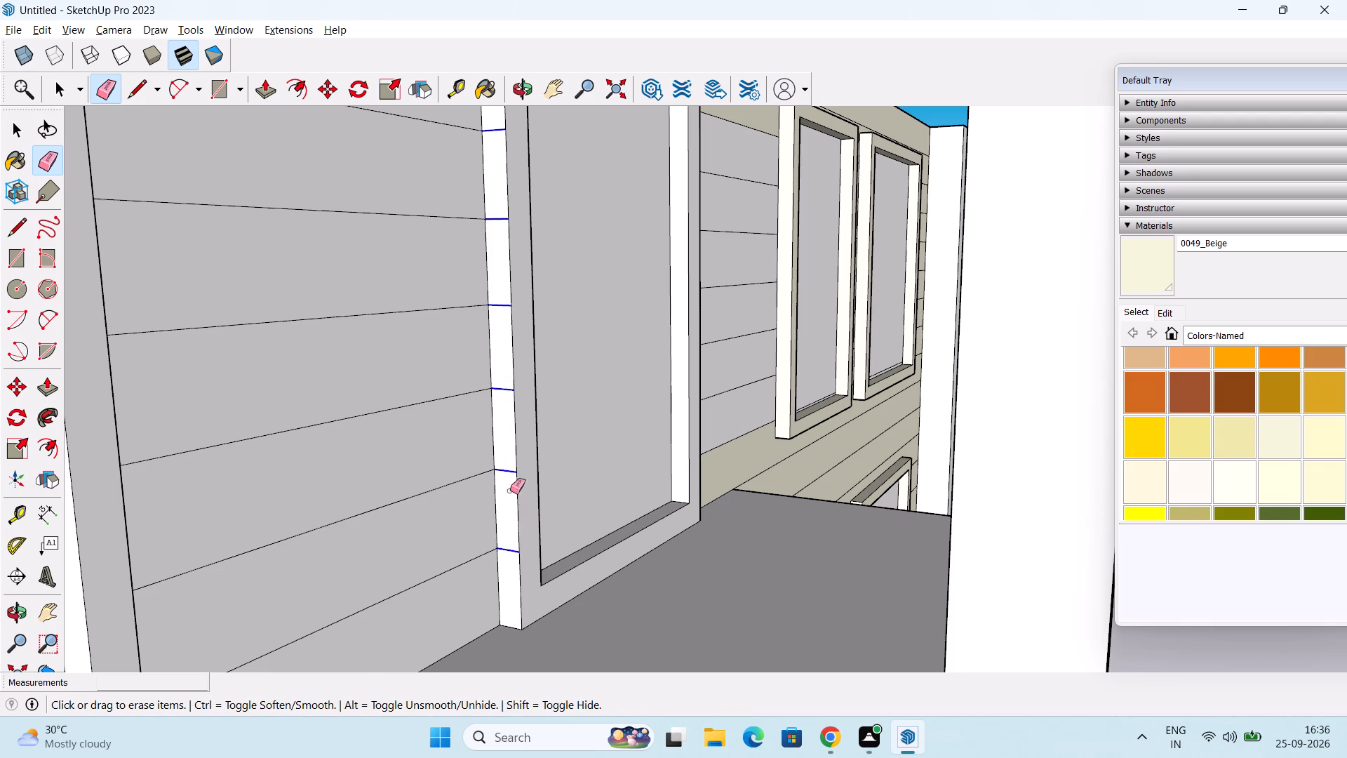
Erase the cladding lines crossing the outer side of the ground-floor entrance frame beneath the slab, on the side facing the Beige windows.
scroll(544, 448, down, 2)
middle_drag(551, 436, 55, 338)
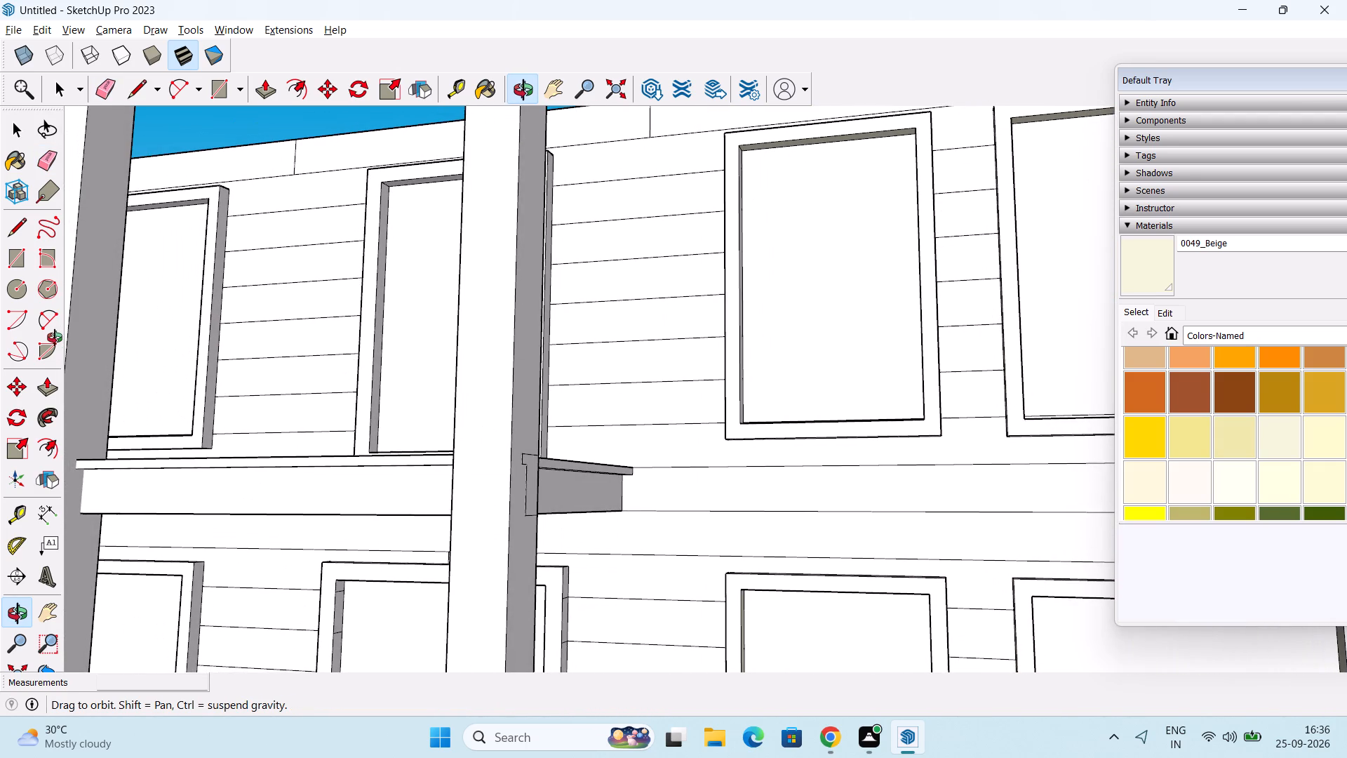
middle_drag(55, 338, 57, 331)
scroll(316, 270, down, 3)
middle_drag(521, 373, 477, 161)
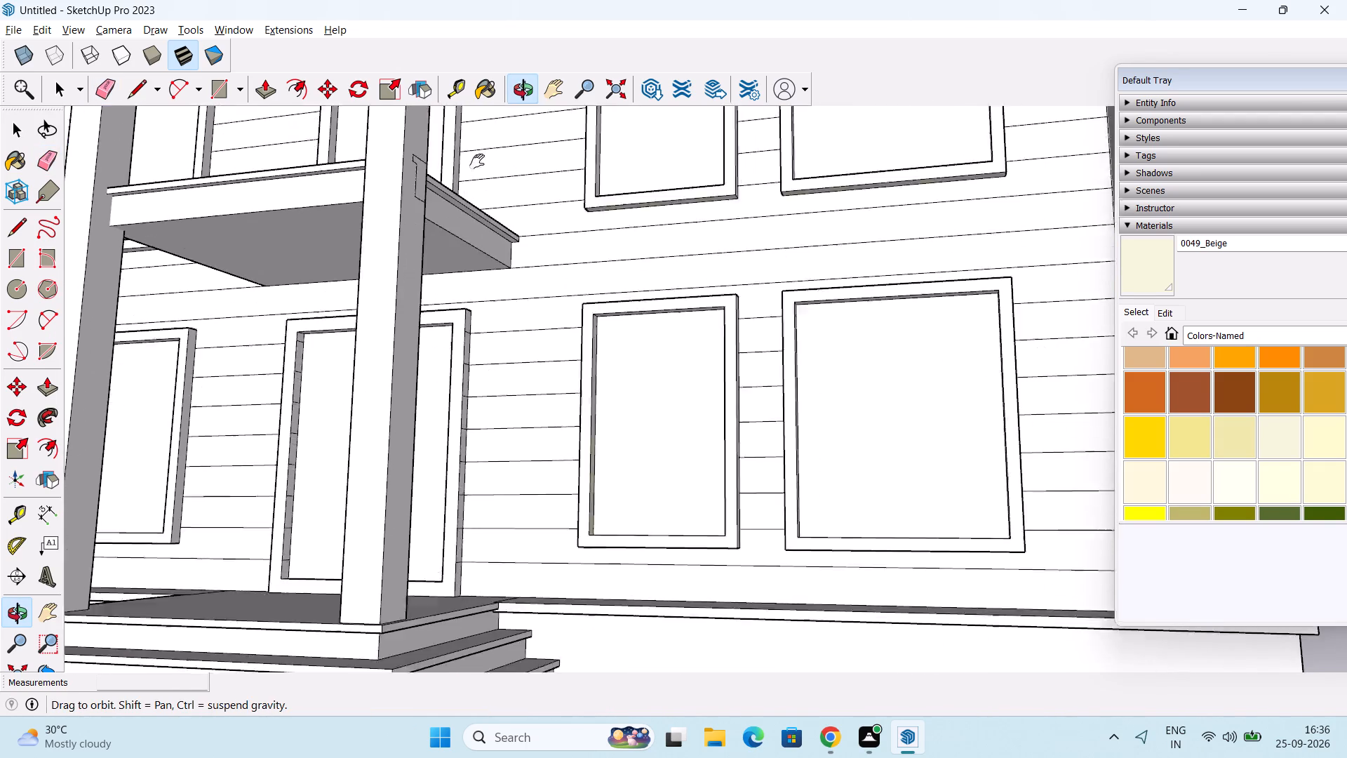
middle_drag(477, 161, 470, 143)
middle_drag(429, 320, 240, 335)
scroll(495, 330, up, 2)
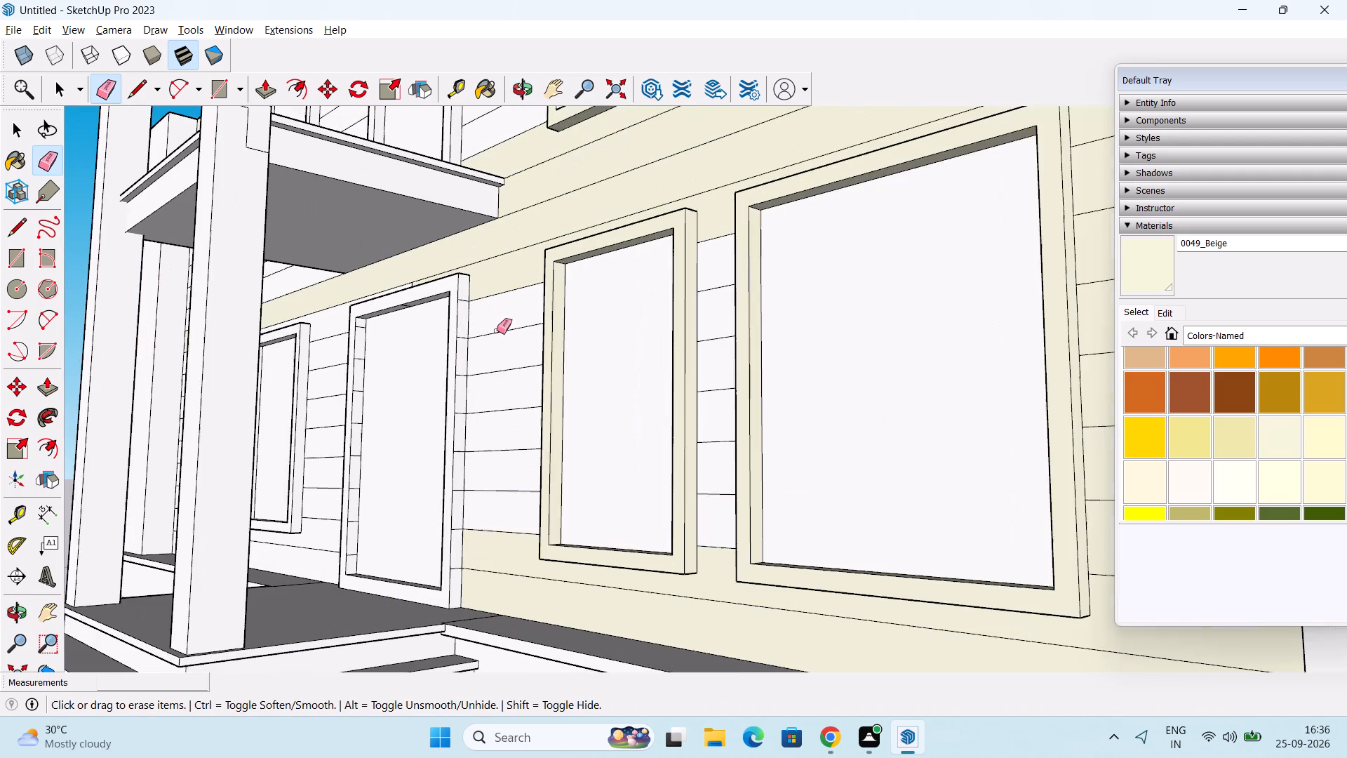
scroll(497, 331, up, 3)
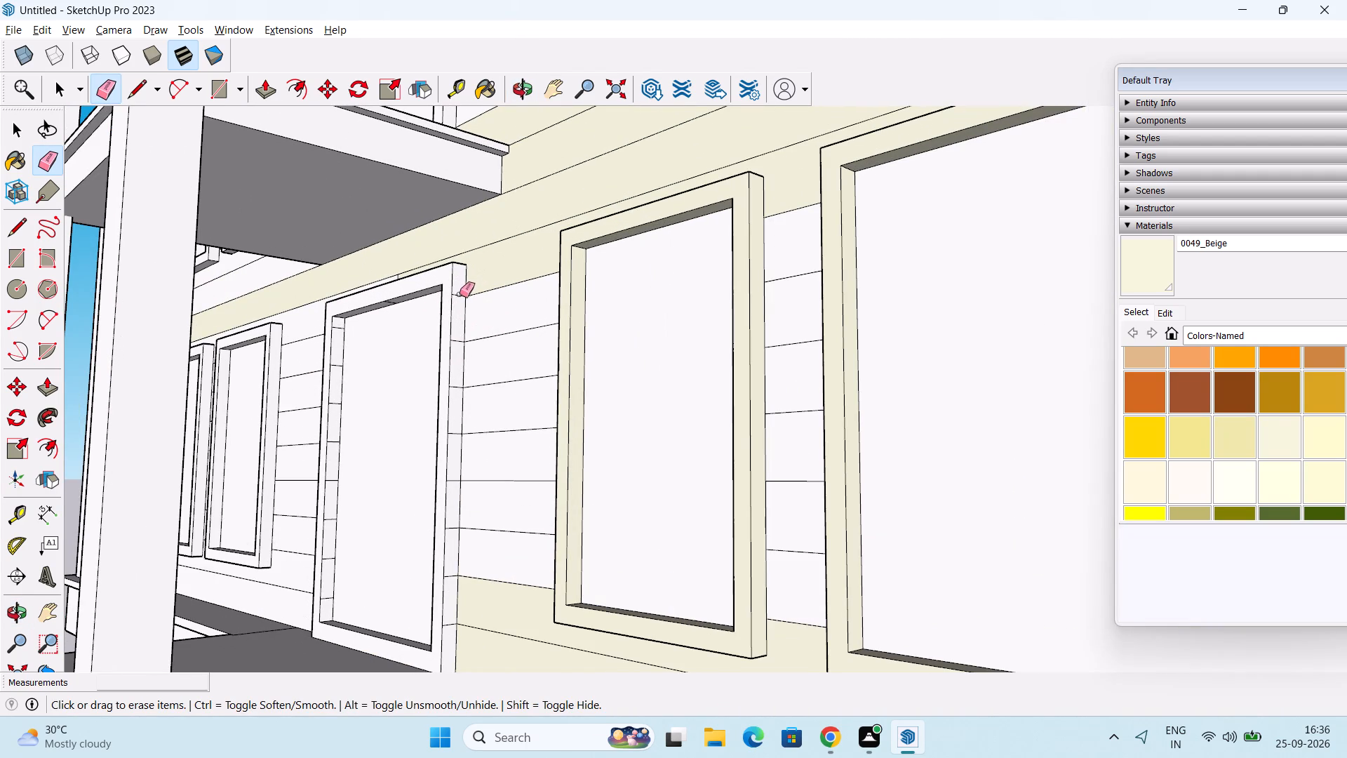
drag(460, 293, 452, 328)
key(ctrl+z)
click(460, 296)
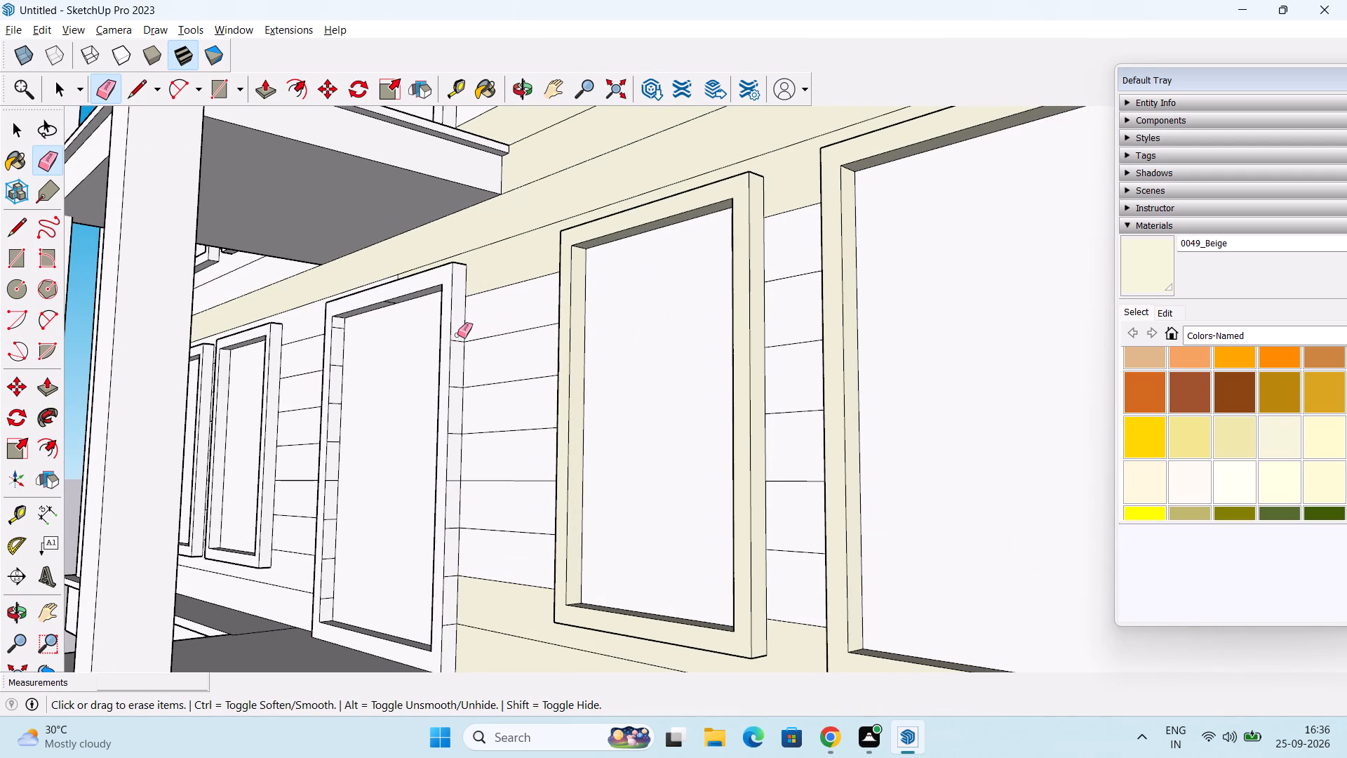
click(457, 340)
middle_drag(460, 342, 453, 270)
scroll(437, 318, up, 1)
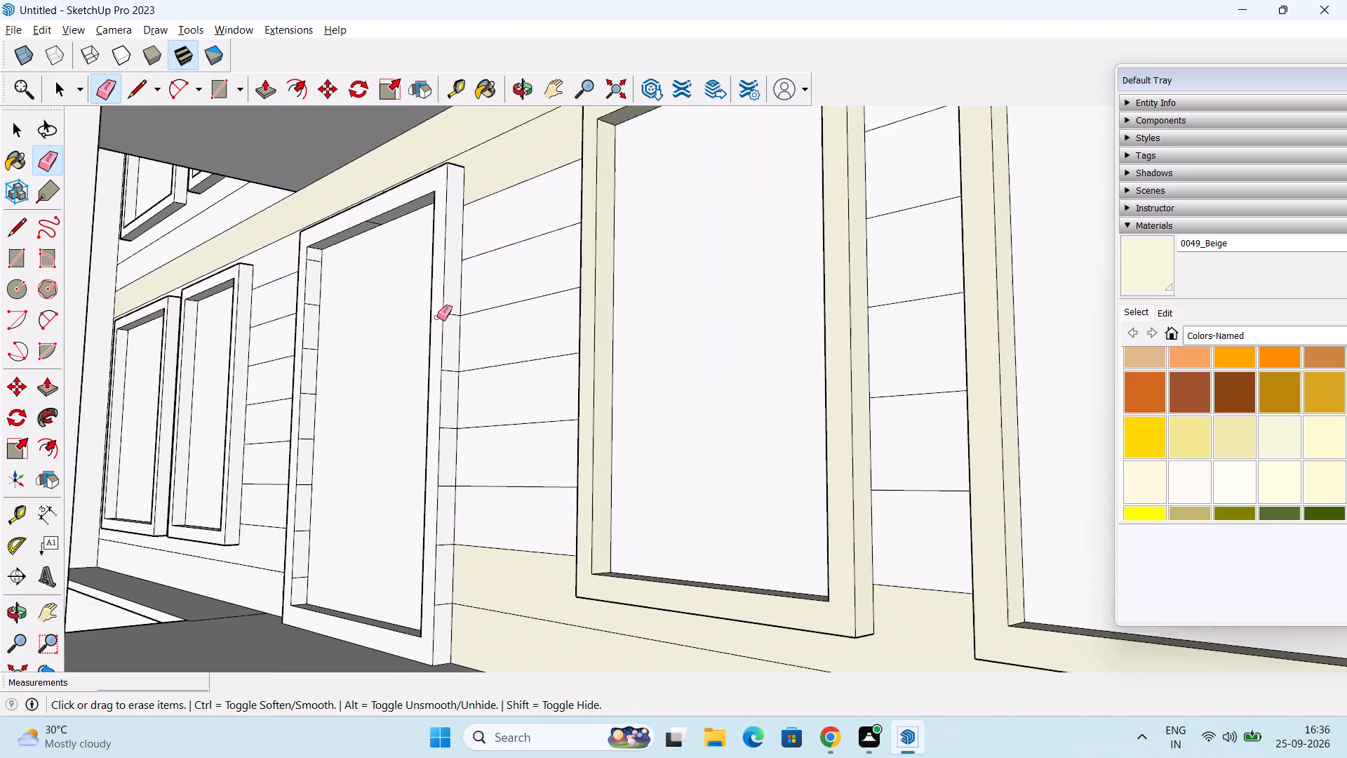
scroll(437, 317, up, 2)
shift+middle_drag(439, 314, 429, 265)
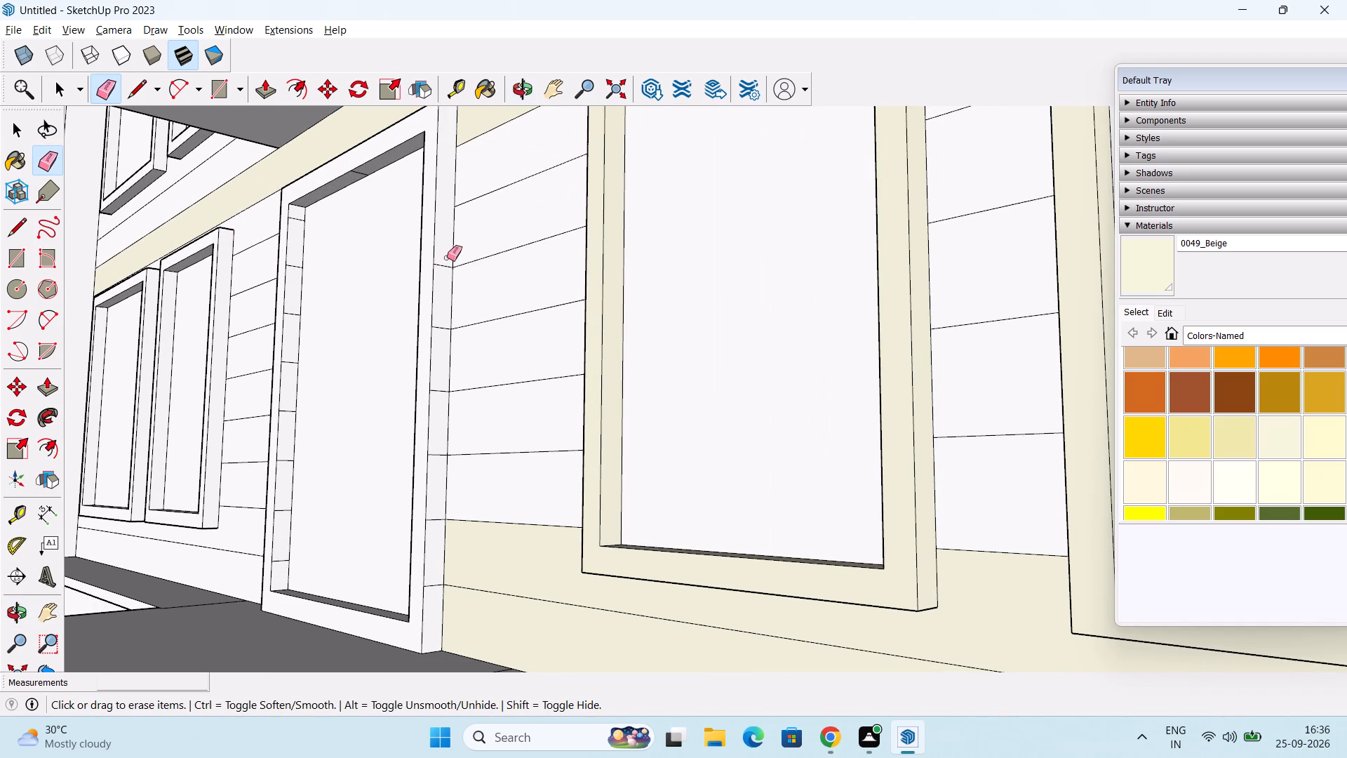
drag(440, 258, 441, 320)
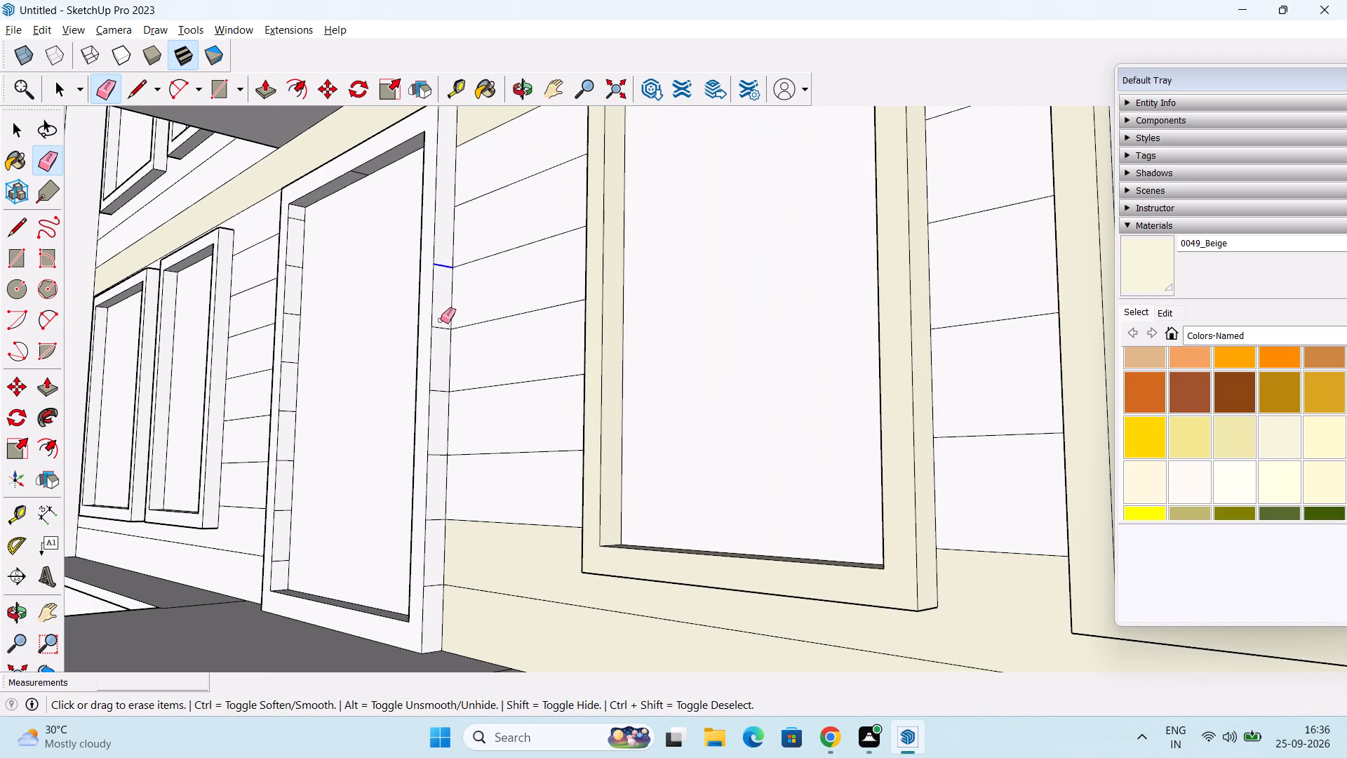
drag(441, 320, 439, 426)
drag(439, 426, 434, 544)
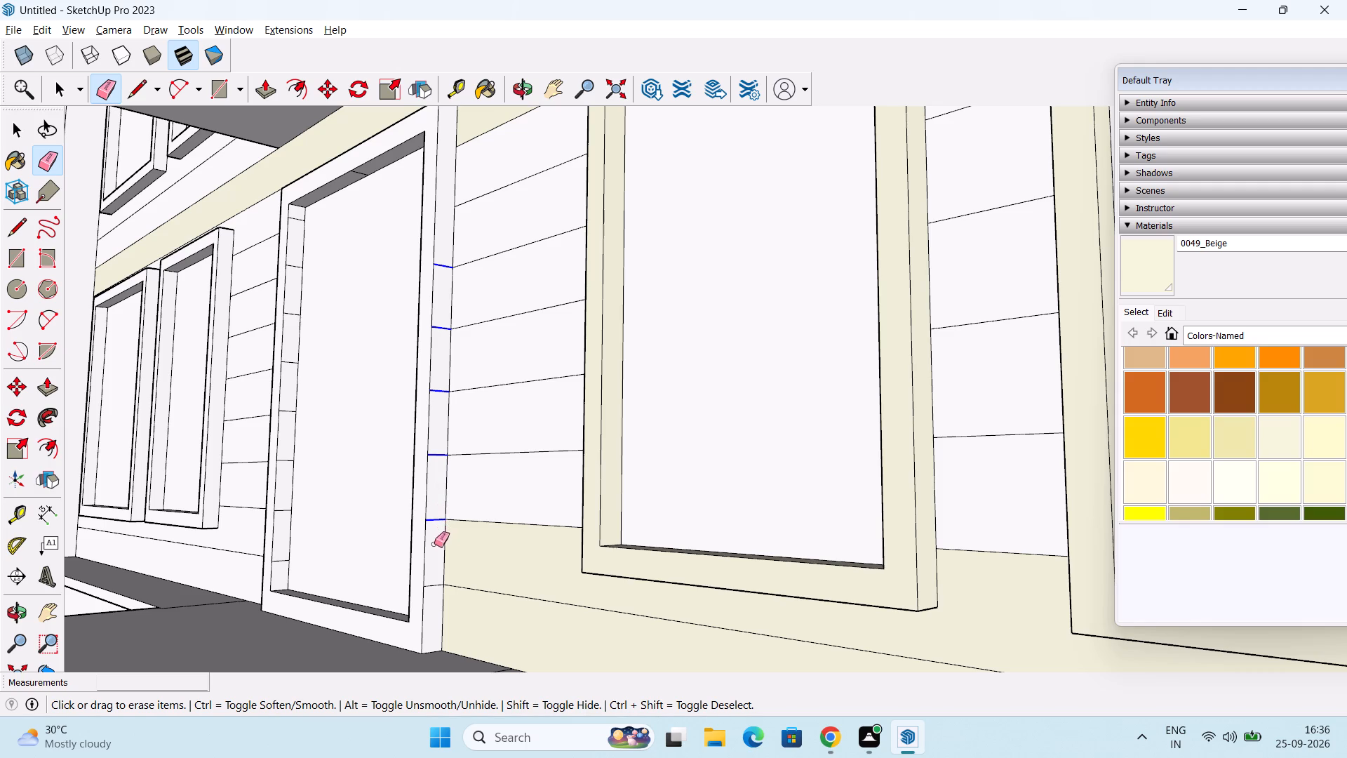
drag(434, 544, 434, 590)
Erase the cladding lines crossing the ground-floor entrance frame's inner side face, on the side farther from the Beige windows.
scroll(422, 559, down, 2)
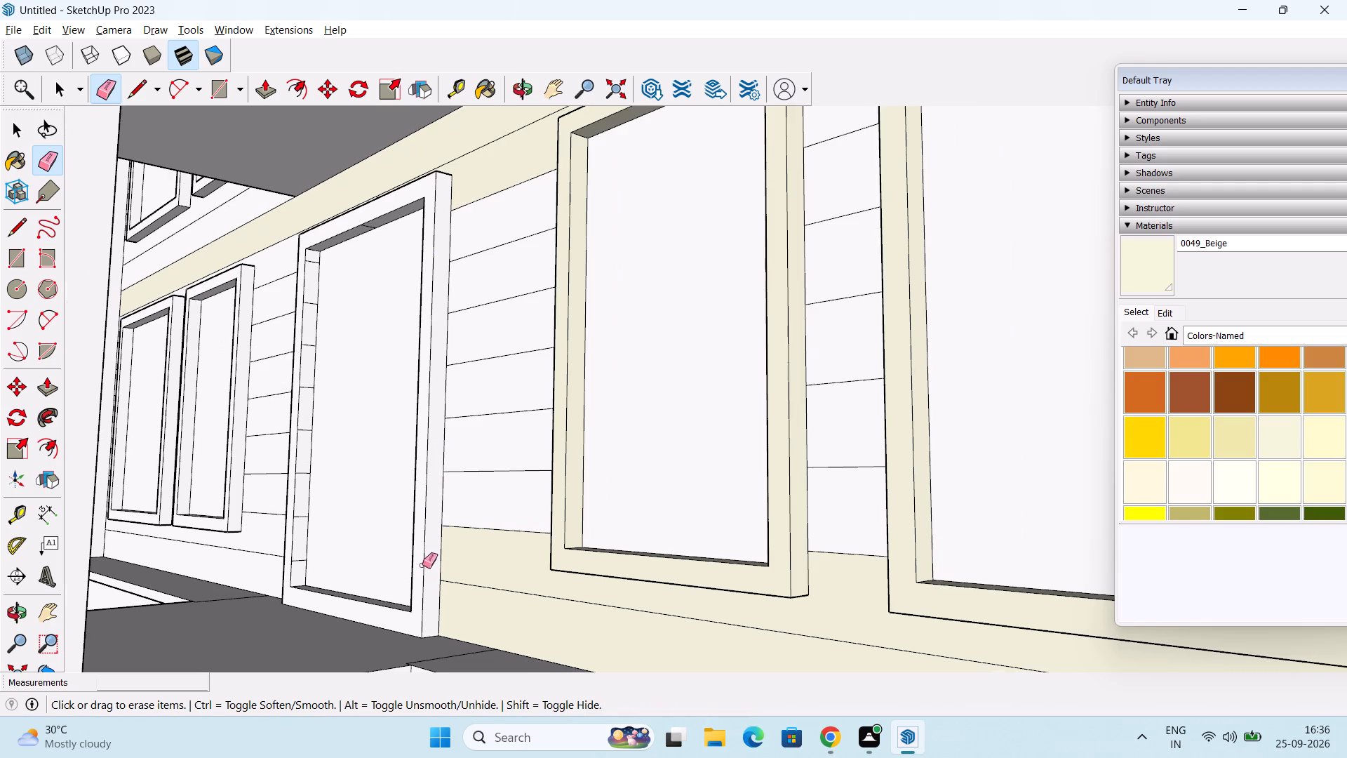
drag(313, 264, 308, 354)
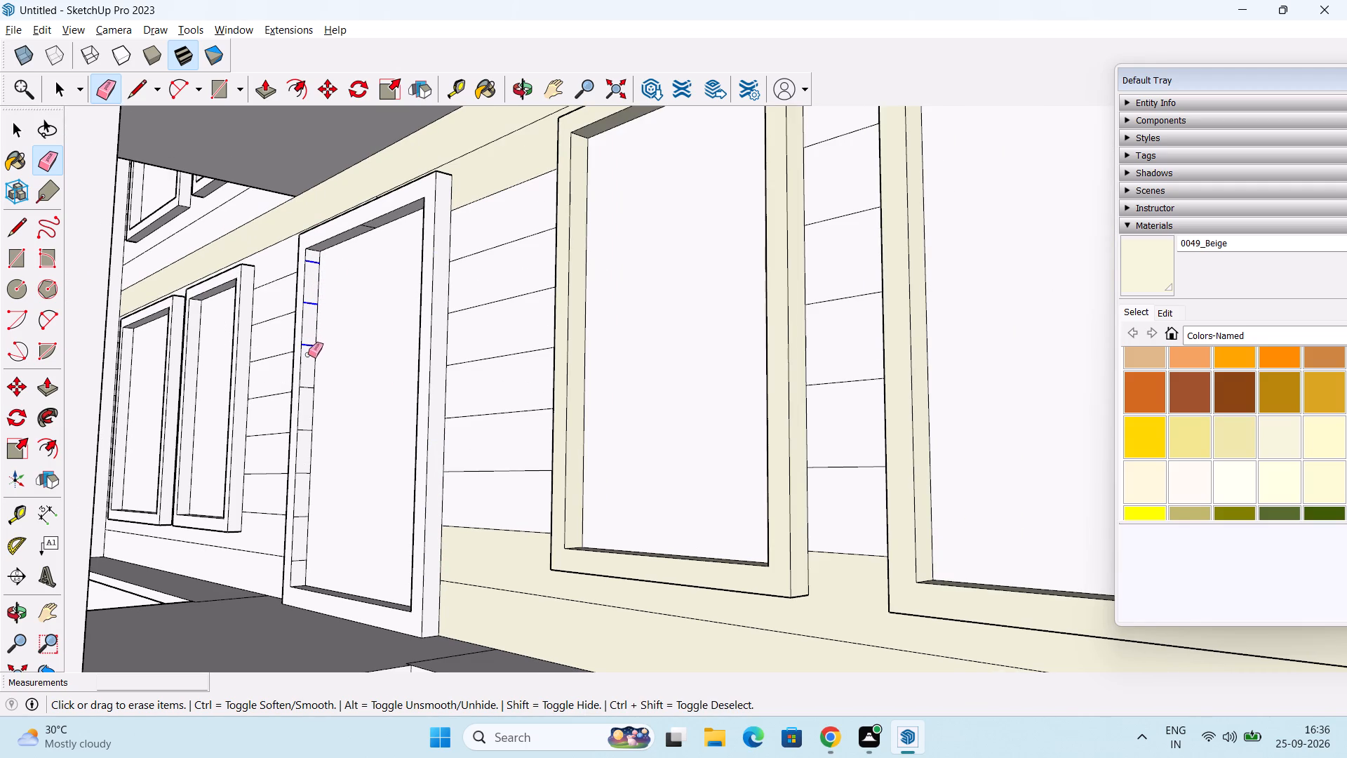
drag(308, 354, 302, 451)
drag(302, 451, 301, 519)
drag(301, 519, 300, 563)
Erase the cladding lines crossing the outer side of the ground-floor entrance frame, on the side farther from the Beige windows.
middle_drag(303, 534, 504, 536)
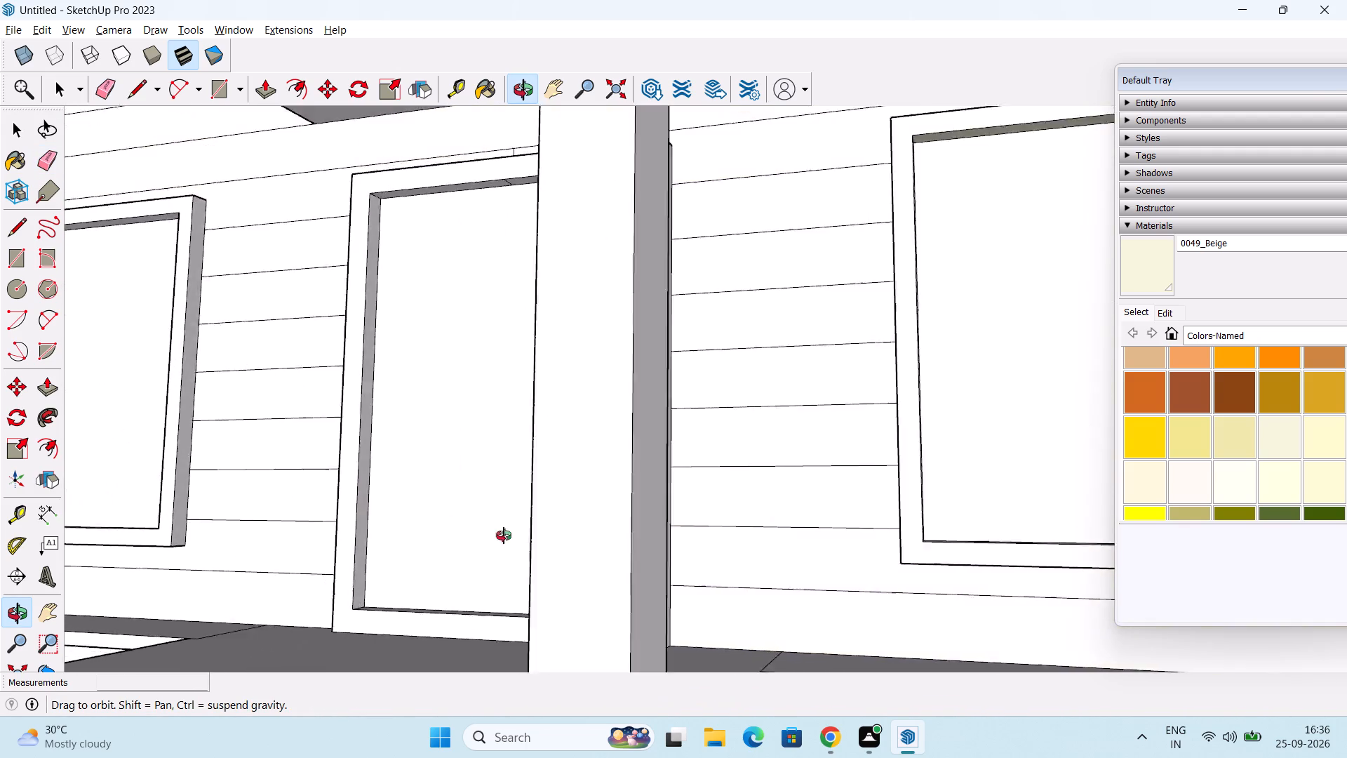
middle_drag(504, 536, 697, 566)
middle_drag(776, 531, 521, 506)
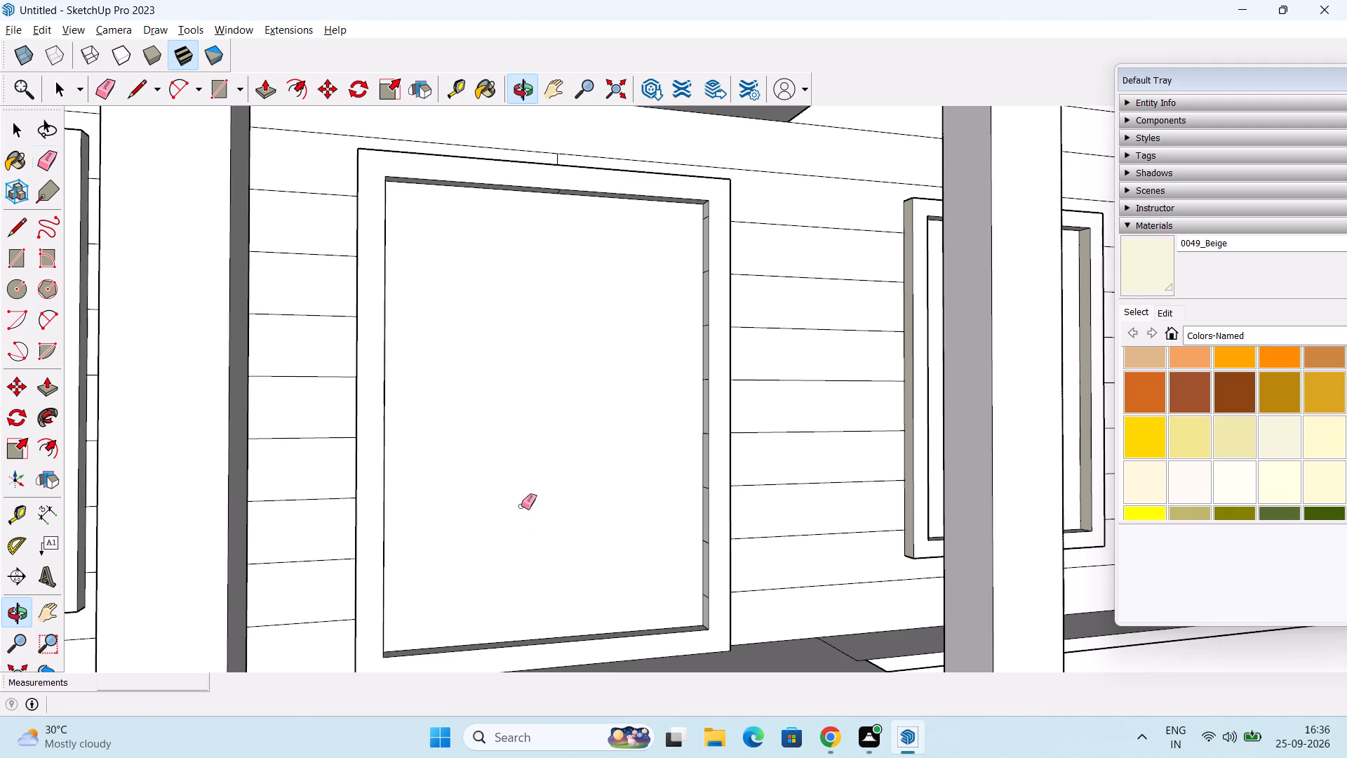
middle_drag(529, 537, 524, 573)
scroll(541, 585, up, 5)
middle_drag(544, 564, 492, 344)
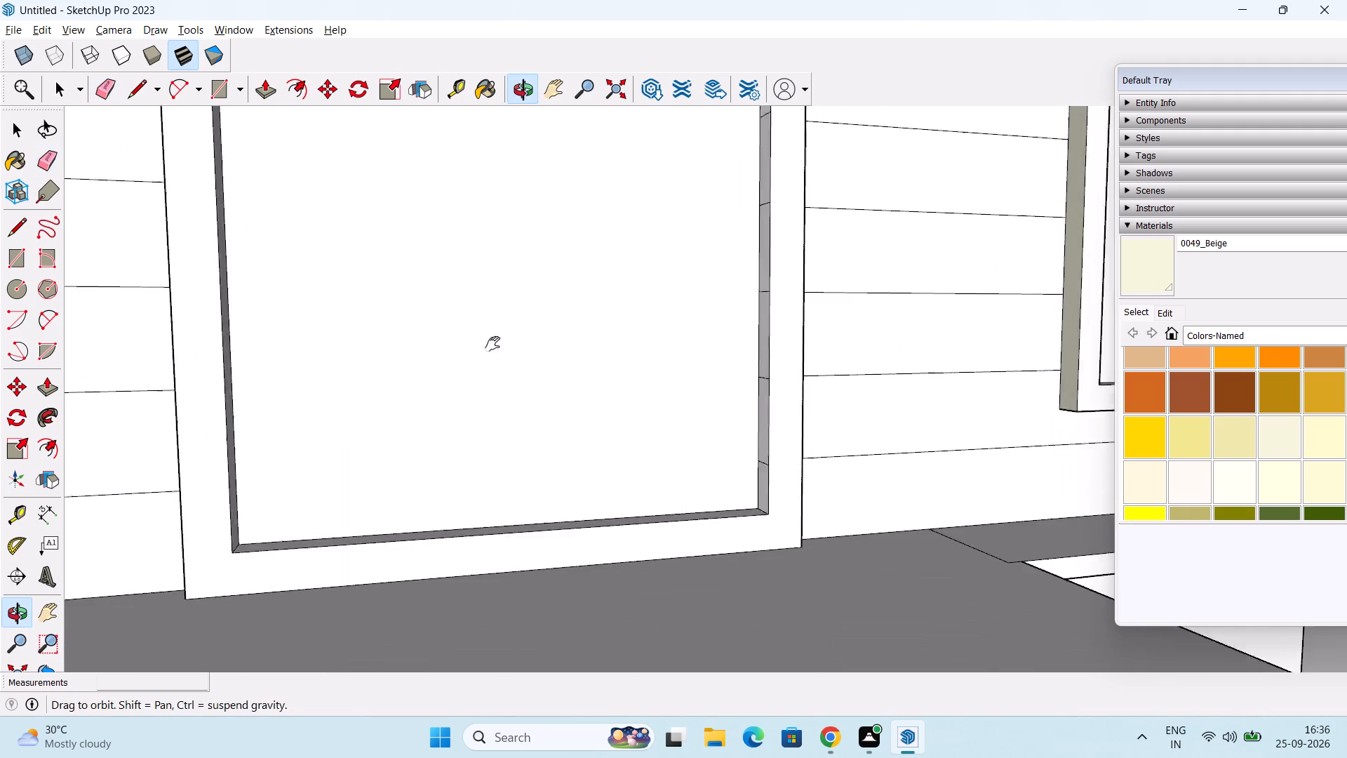
middle_drag(492, 344, 478, 317)
middle_drag(479, 345, 658, 334)
middle_drag(650, 315, 453, 299)
middle_drag(453, 288, 583, 299)
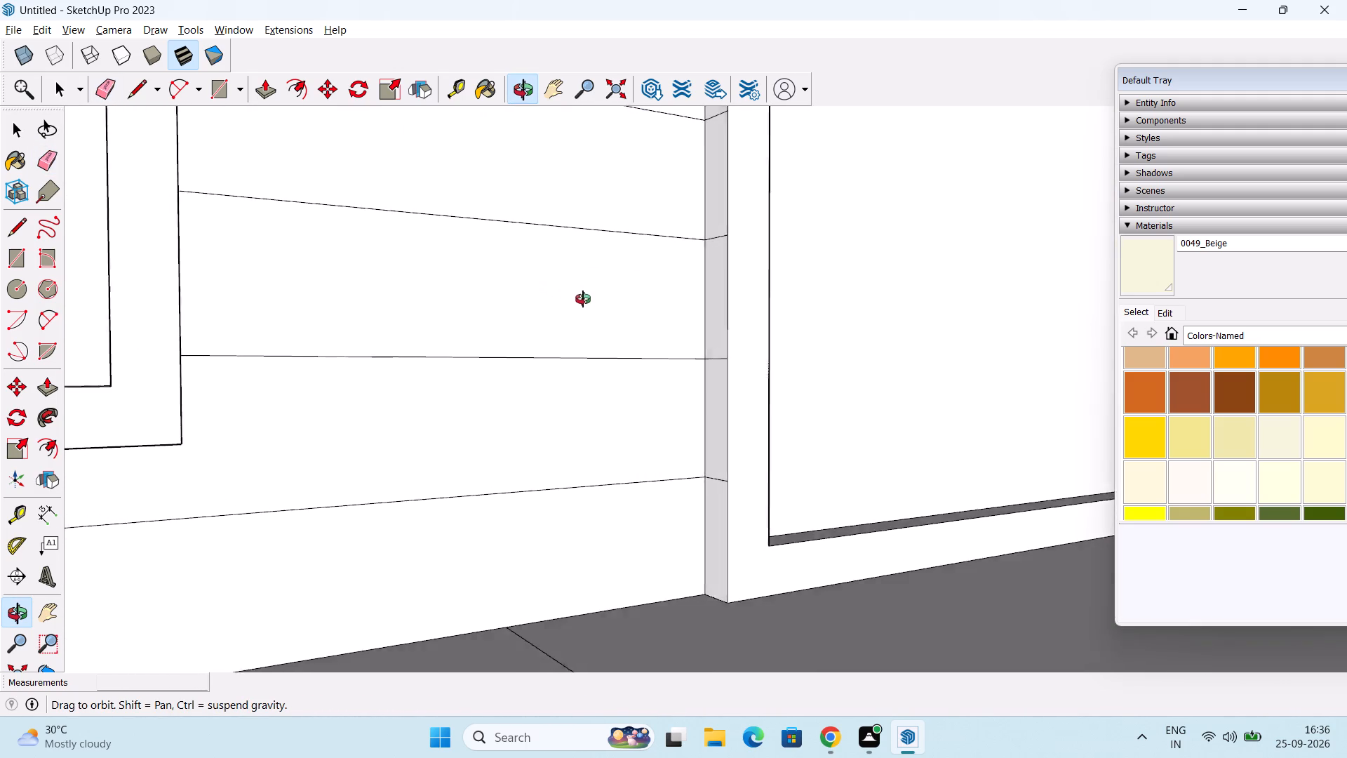
middle_drag(583, 299, 587, 300)
scroll(601, 287, down, 4)
shift+middle_drag(638, 252, 527, 413)
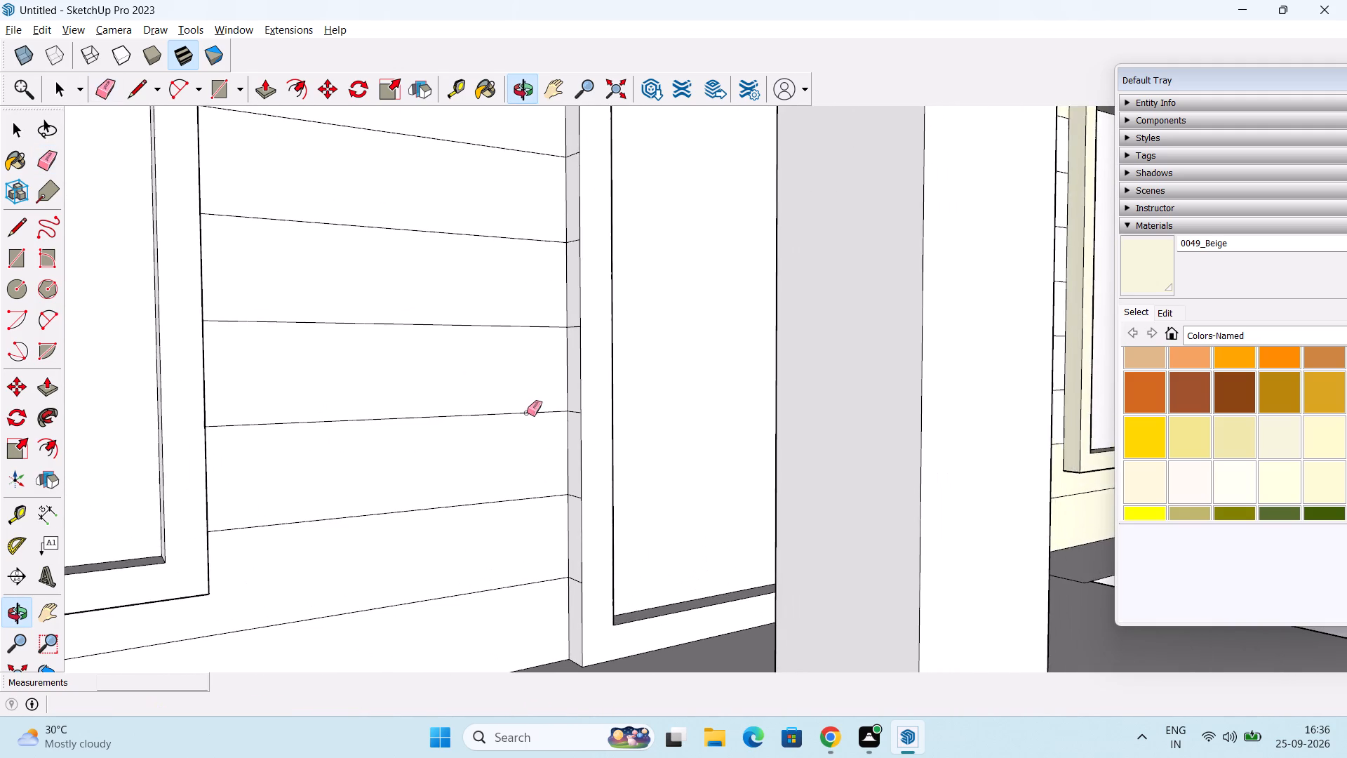
shift+middle_drag(527, 413, 527, 415)
middle_drag(530, 398, 619, 383)
middle_drag(625, 359, 587, 502)
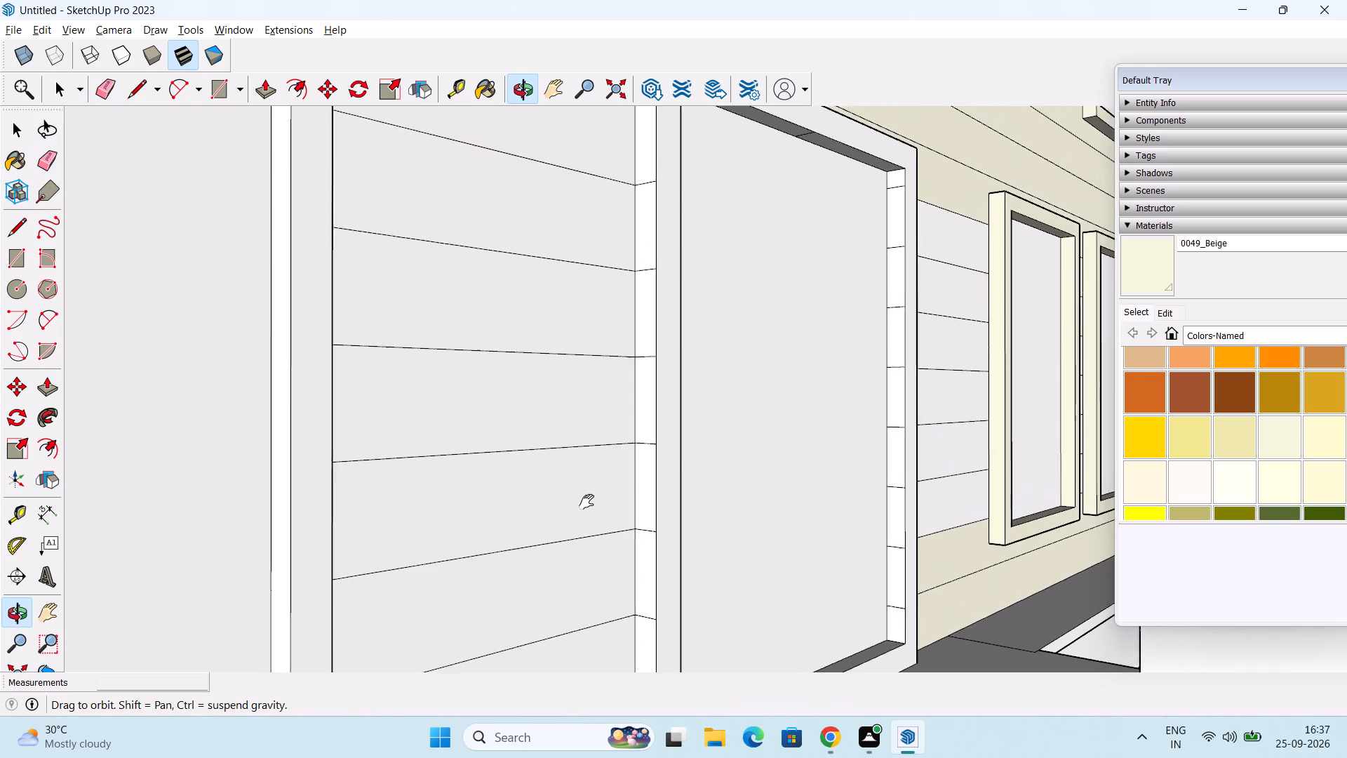
middle_drag(587, 502, 559, 535)
click(623, 128)
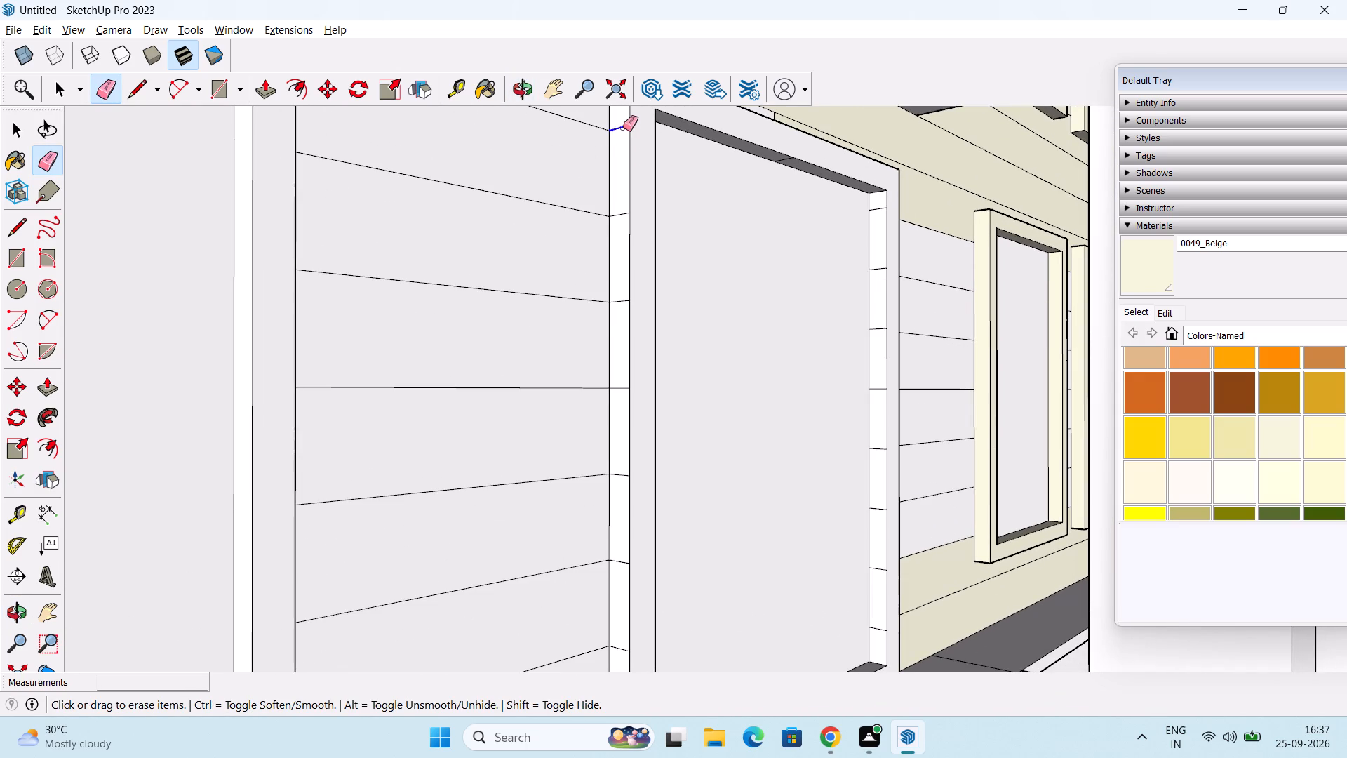
click(624, 213)
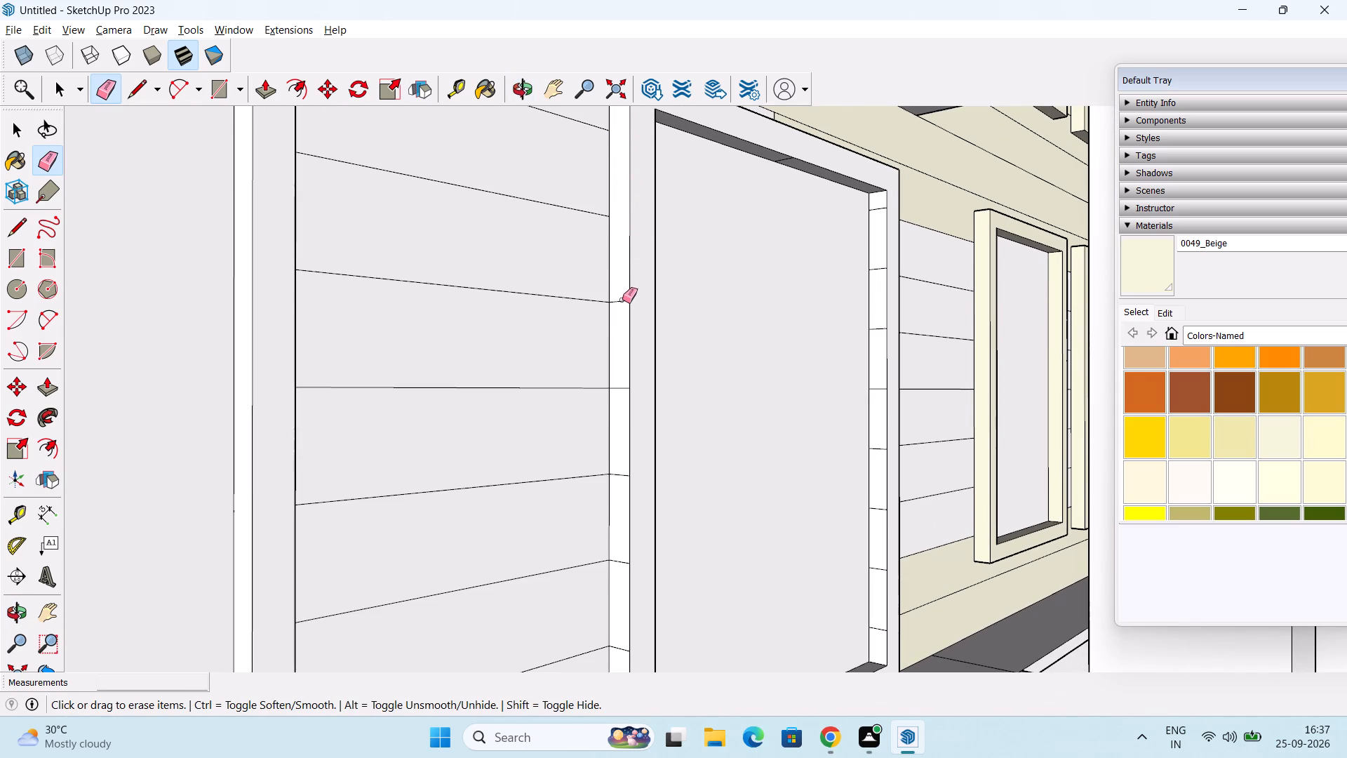
click(622, 300)
middle_drag(648, 325, 652, 182)
middle_drag(630, 233, 643, 187)
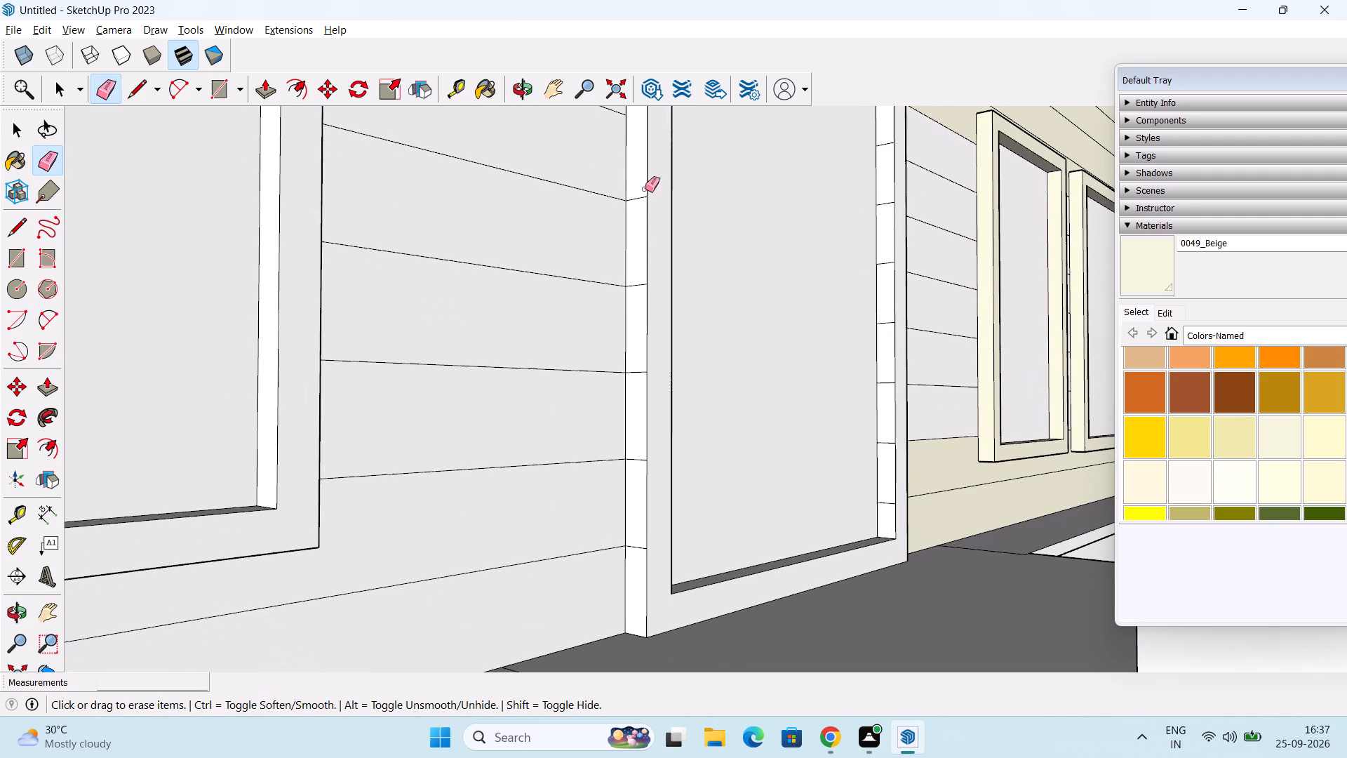
drag(638, 198, 638, 235)
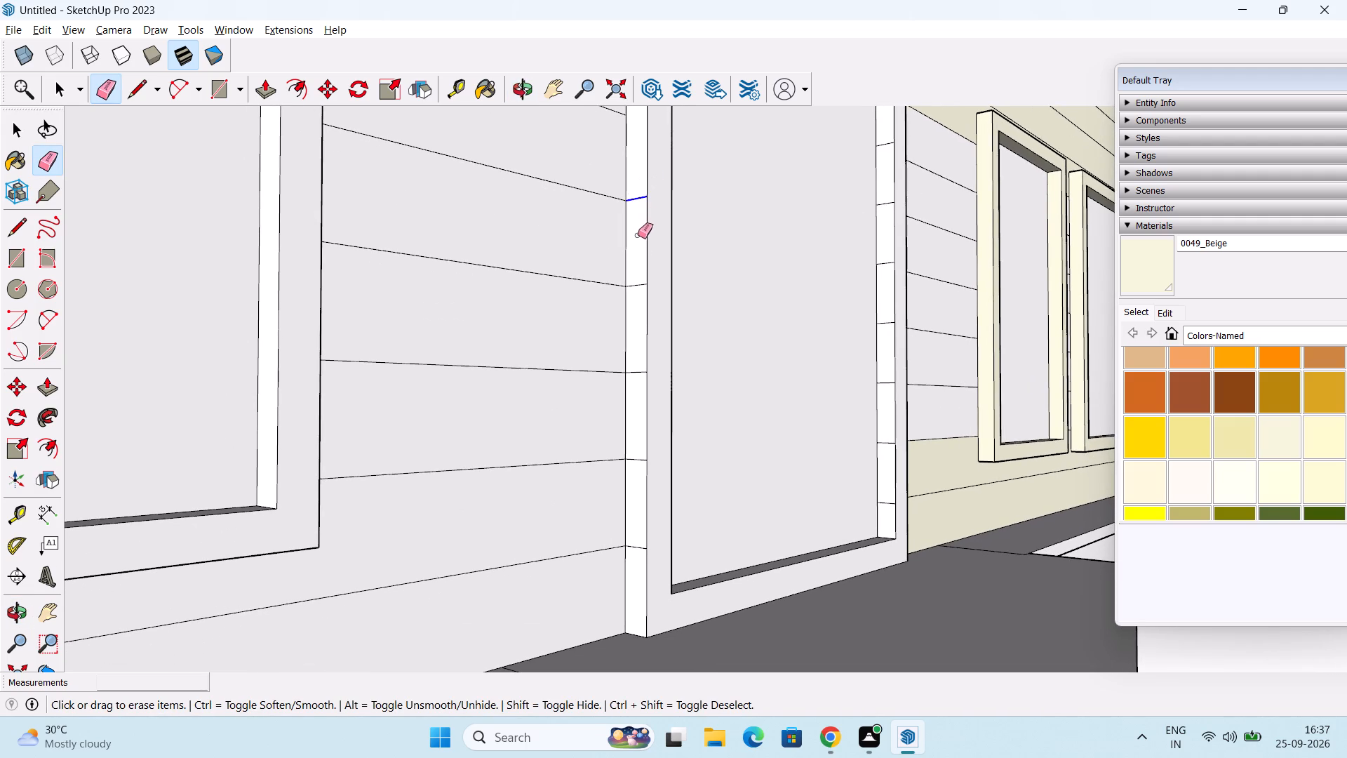
drag(638, 235, 636, 440)
drag(636, 440, 637, 542)
drag(637, 542, 635, 552)
Erase the cladding lines crossing the ground-floor entrance frame's inner side face, on the side nearer the Beige windows.
shift+middle_drag(723, 420, 556, 467)
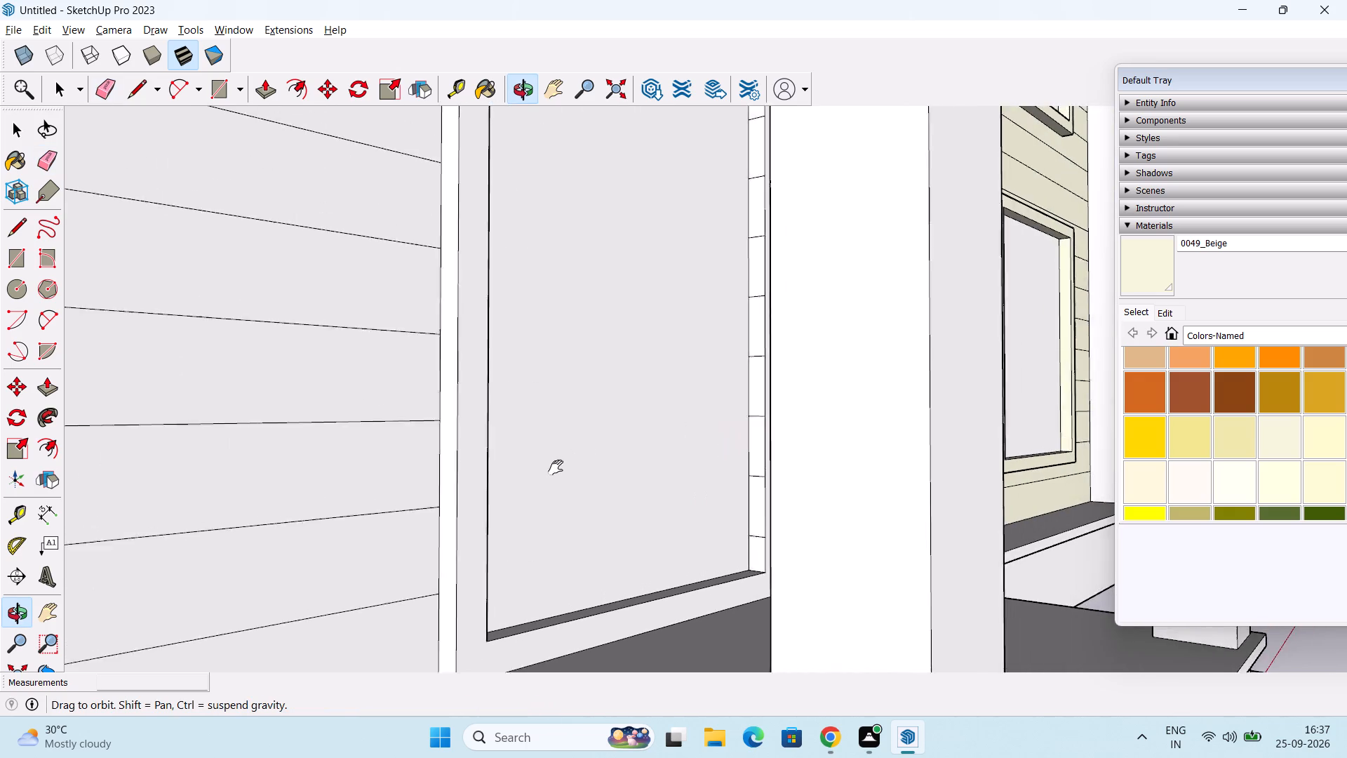
shift+middle_drag(556, 467, 551, 473)
middle_drag(565, 446, 604, 440)
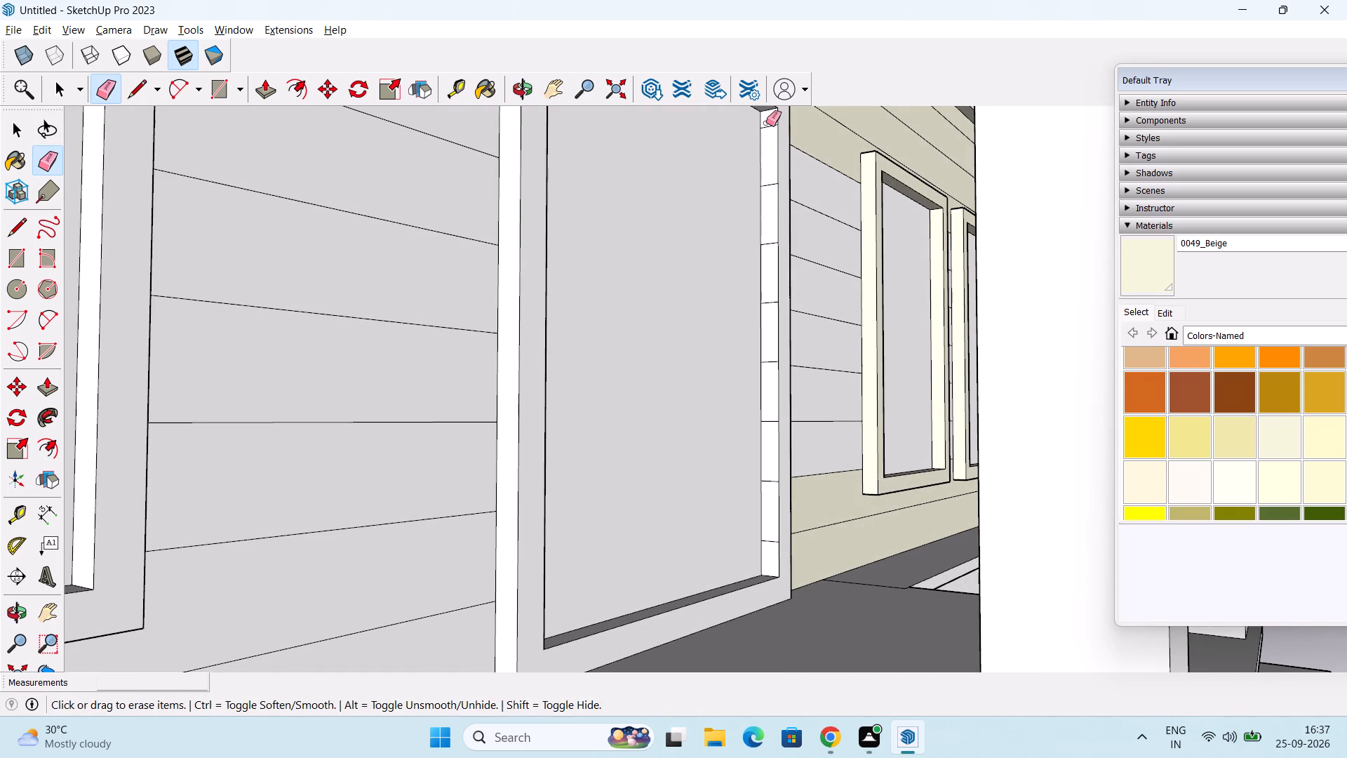
drag(766, 123, 774, 148)
drag(768, 186, 768, 188)
drag(768, 188, 768, 201)
click(763, 243)
drag(772, 299, 776, 326)
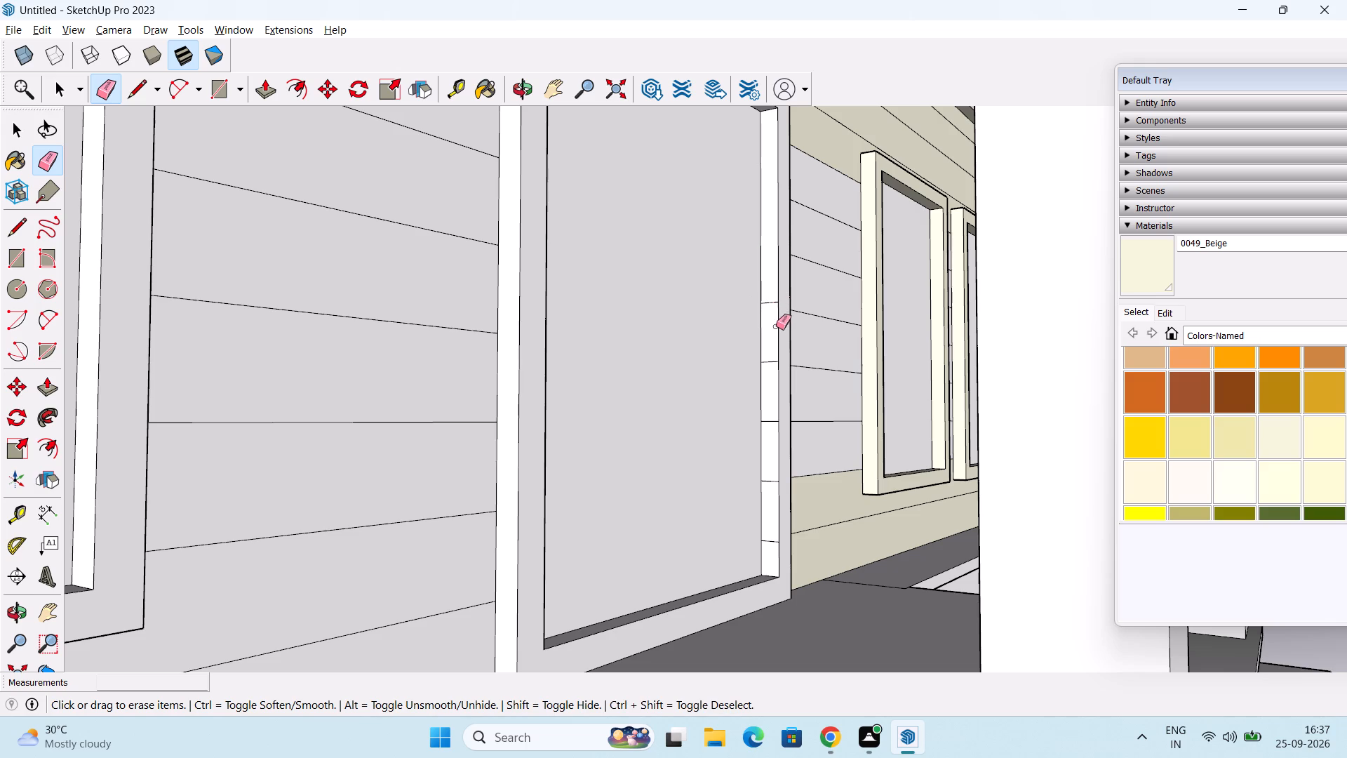
drag(776, 326, 770, 448)
drag(770, 448, 770, 549)
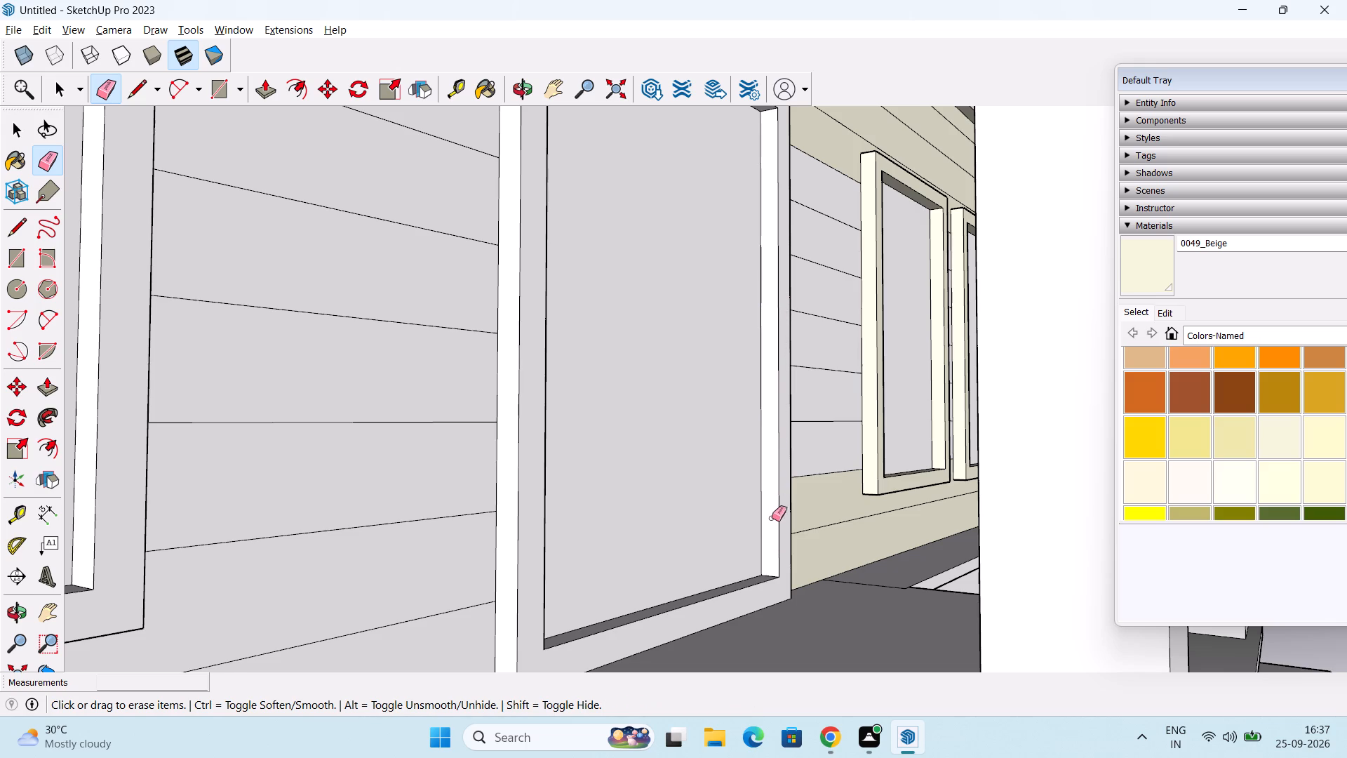
Erase the stray line crossing the inner top face of the ground-floor entrance frame.
scroll(777, 488, down, 2)
middle_drag(774, 486, 270, 460)
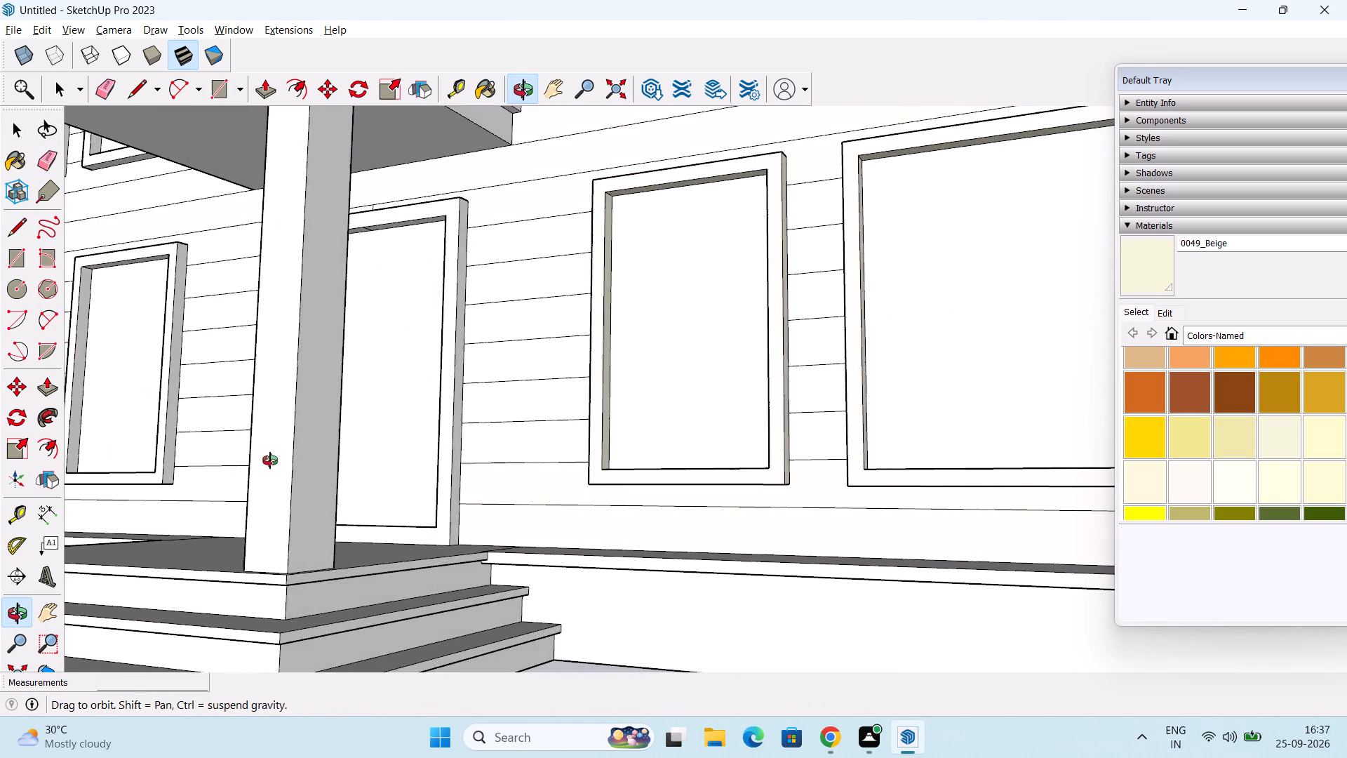
middle_drag(270, 460, 396, 380)
scroll(403, 222, up, 4)
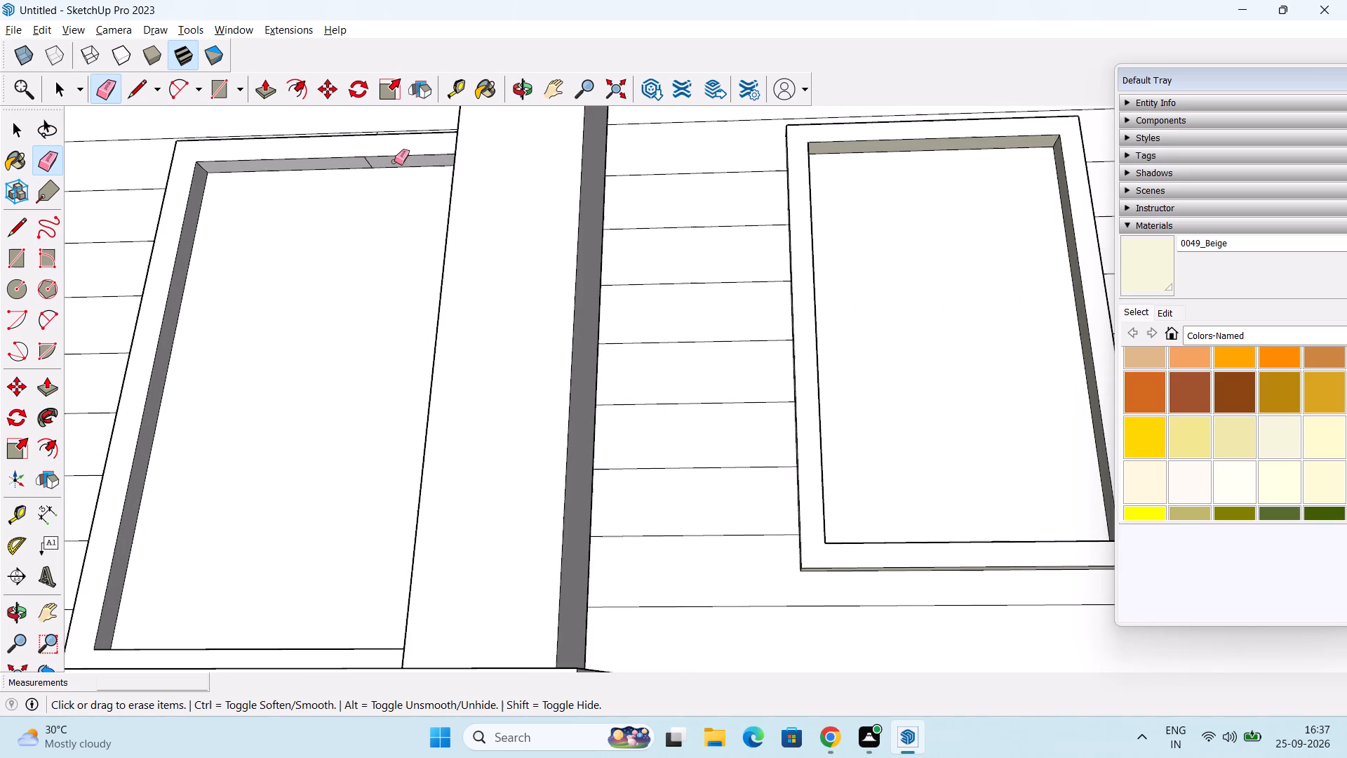
scroll(377, 165, up, 1)
click(366, 164)
scroll(370, 154, down, 3)
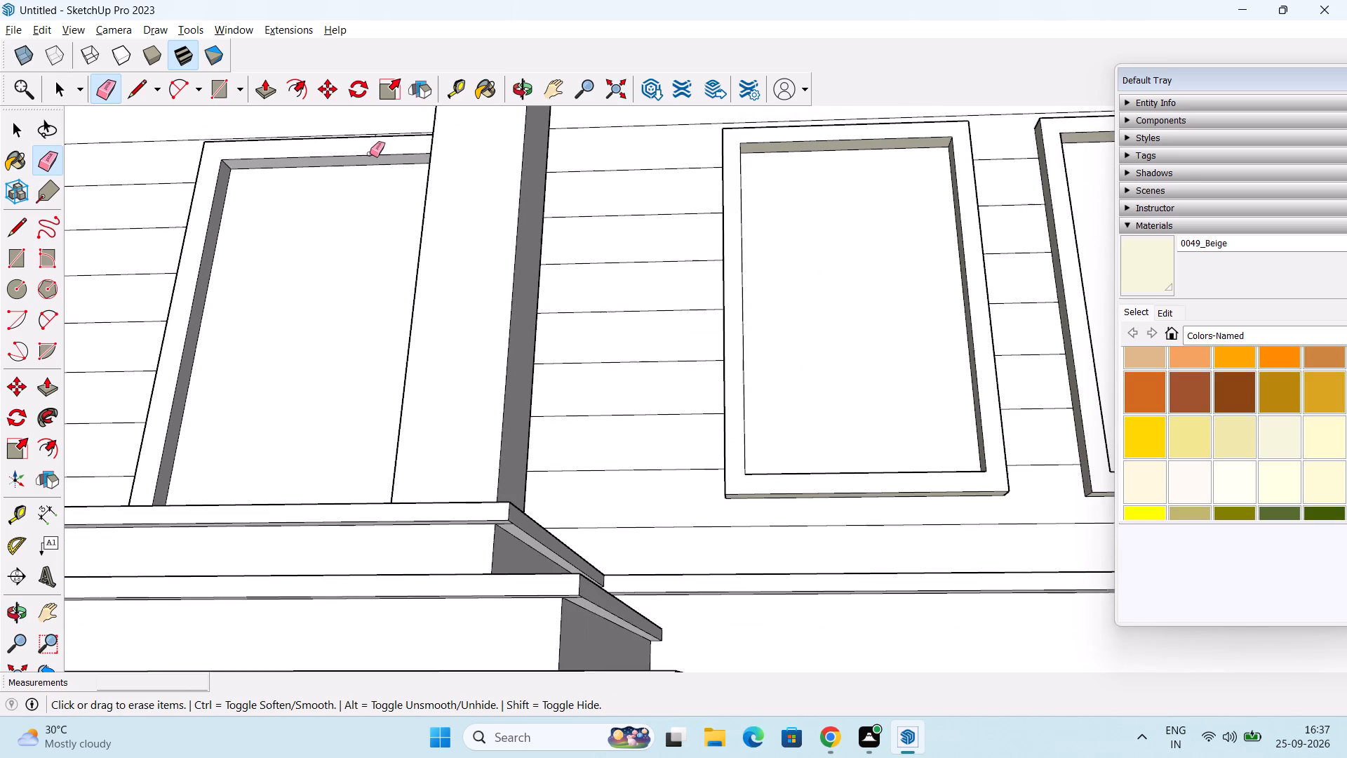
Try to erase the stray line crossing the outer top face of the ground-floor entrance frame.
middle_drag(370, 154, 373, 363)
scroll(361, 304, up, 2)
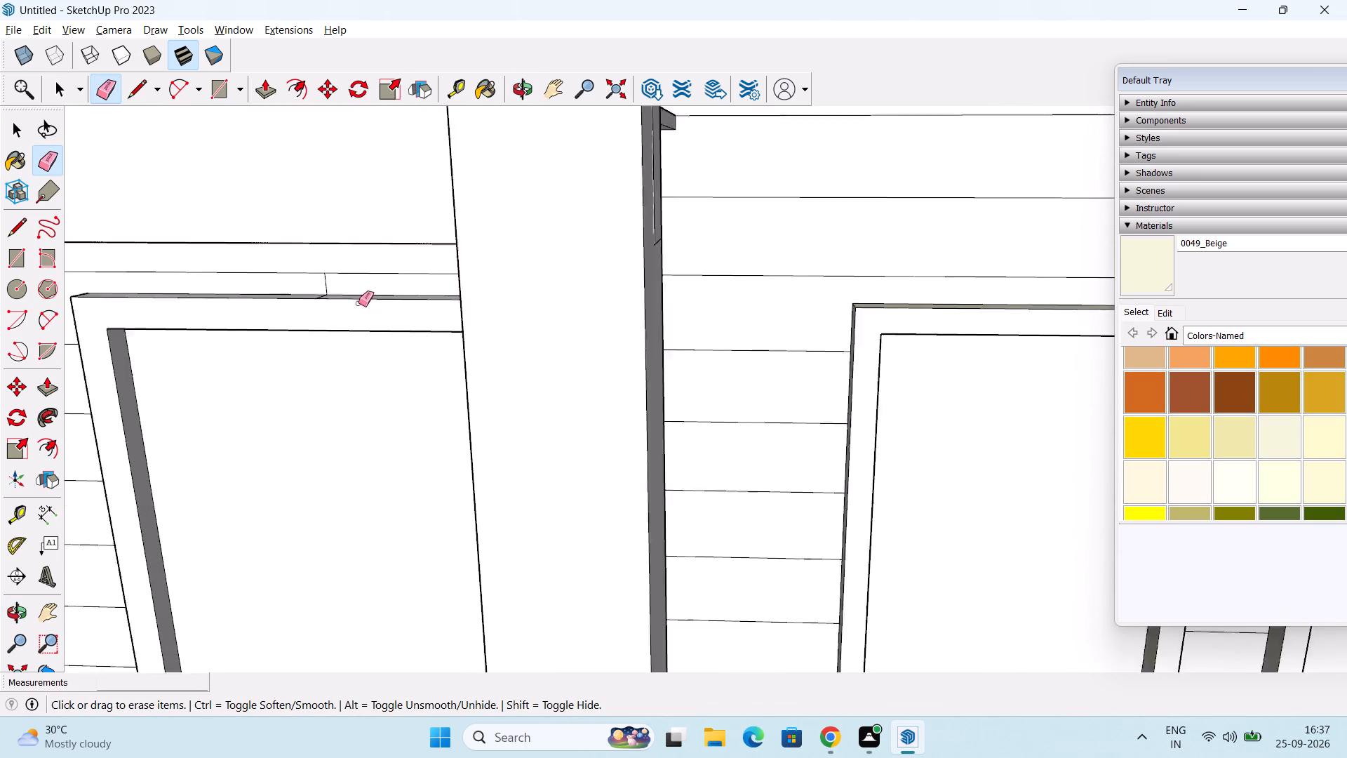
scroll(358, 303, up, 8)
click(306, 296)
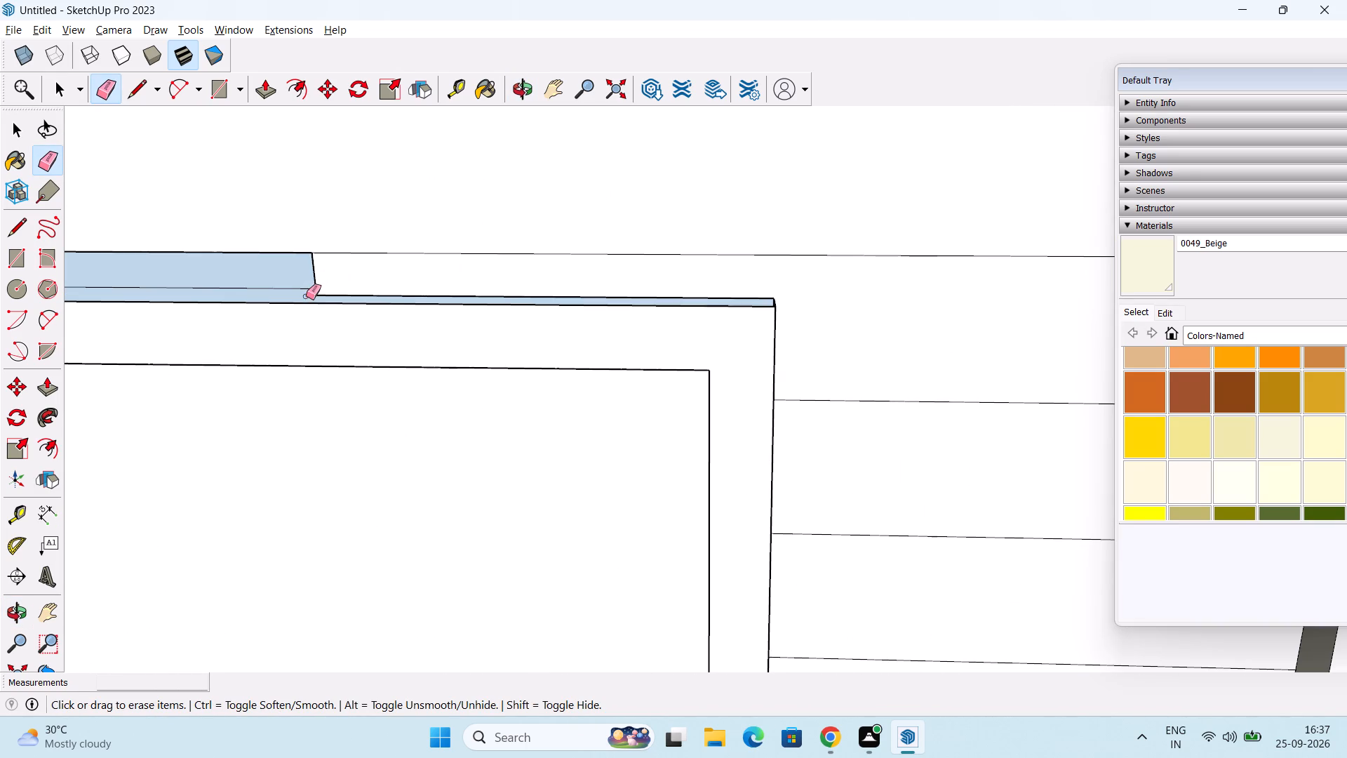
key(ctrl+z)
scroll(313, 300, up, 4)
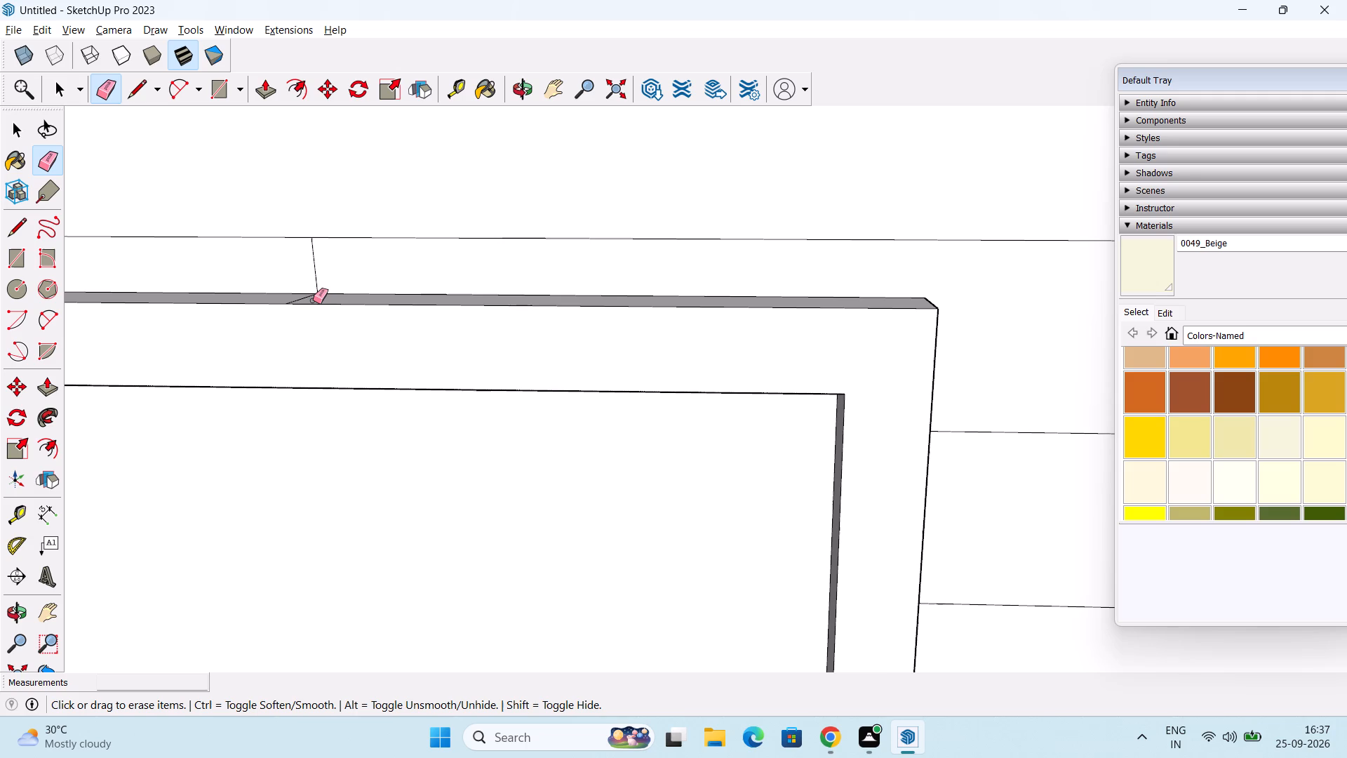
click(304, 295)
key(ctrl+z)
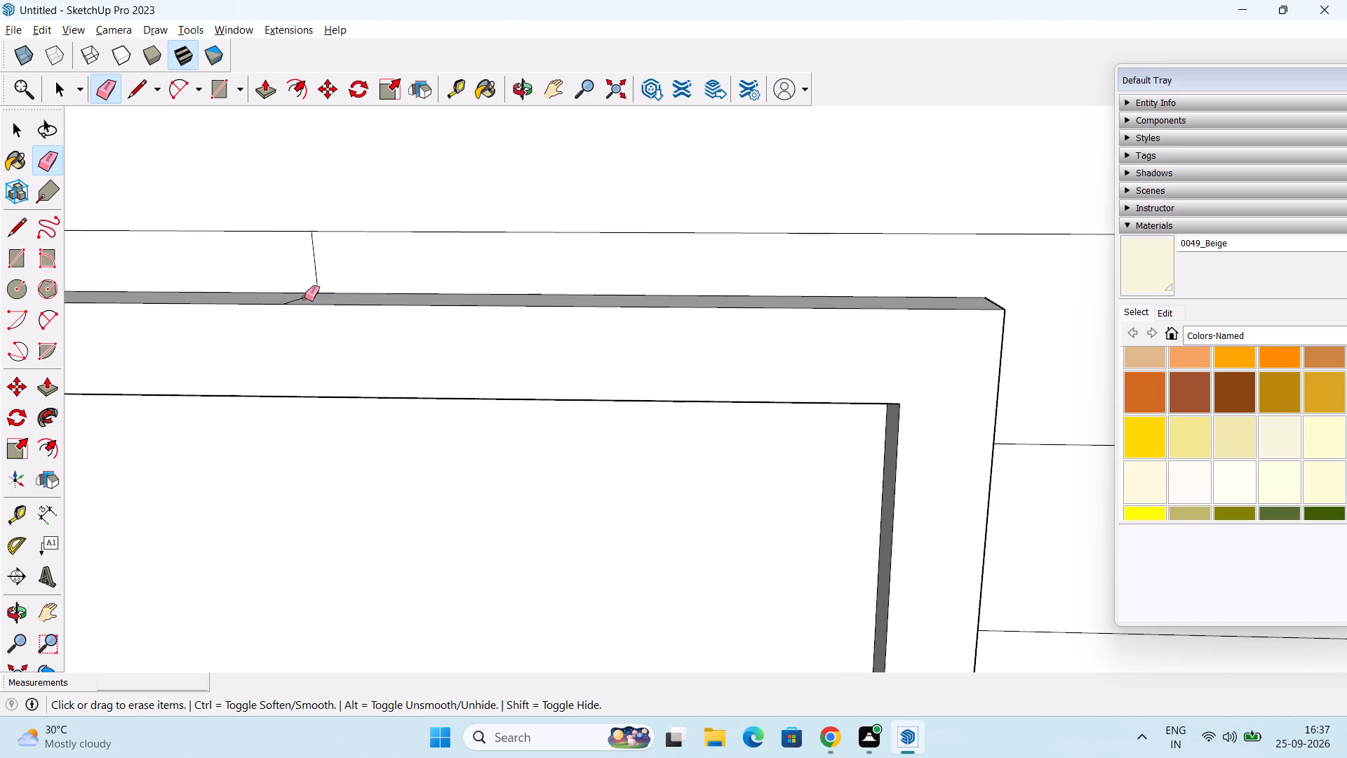
Erase the stray line on the ground-floor entrance frame's outer top face and the short vertical cladding line just above it.
ctrl+scroll(309, 305, up, 8)
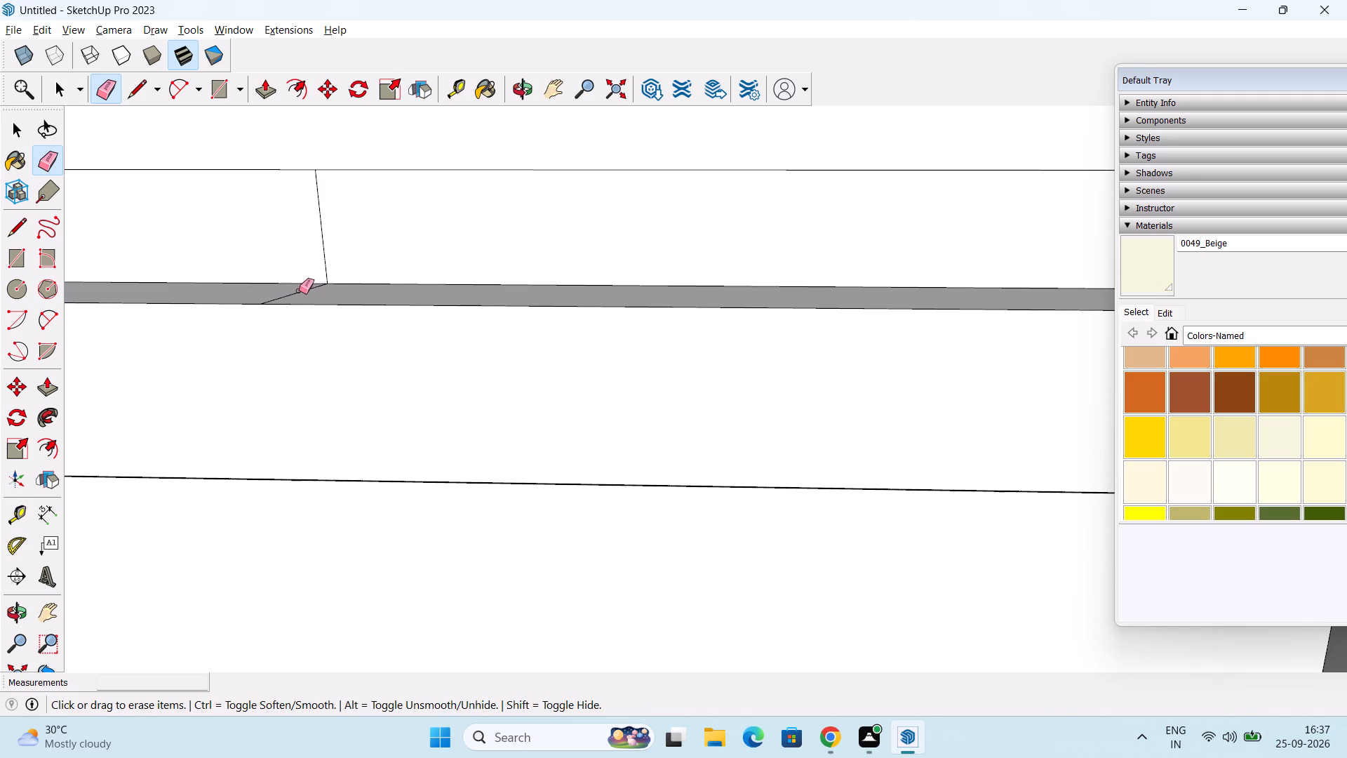
click(299, 291)
scroll(314, 286, down, 16)
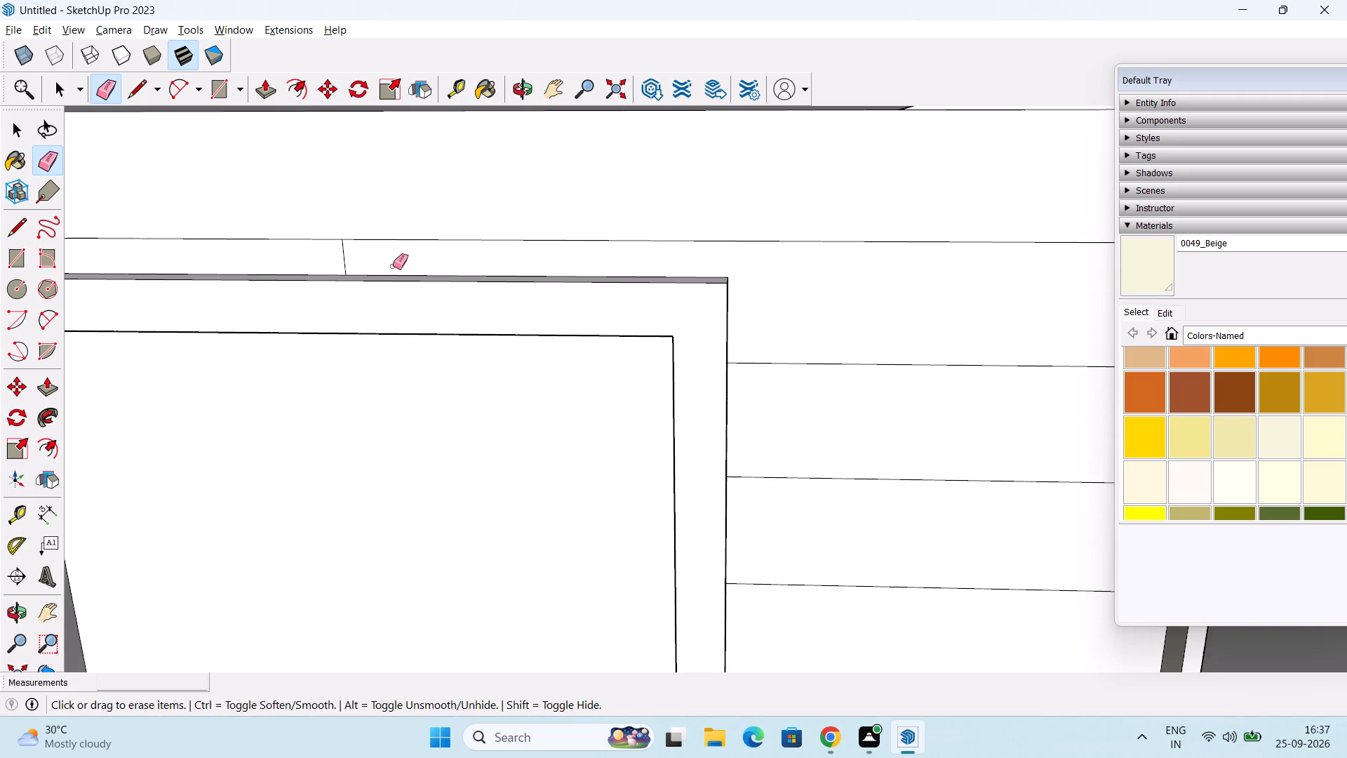
scroll(393, 266, down, 7)
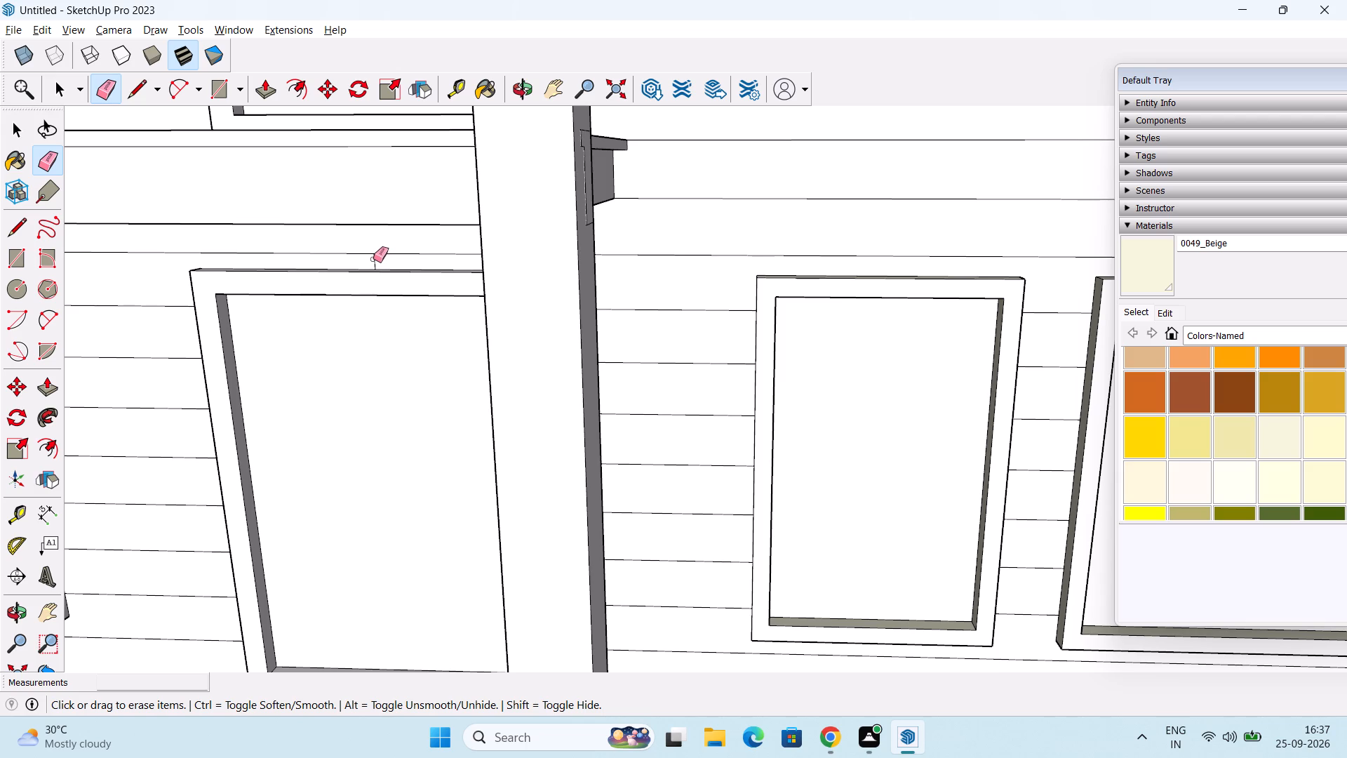
click(373, 259)
scroll(378, 253, down, 4)
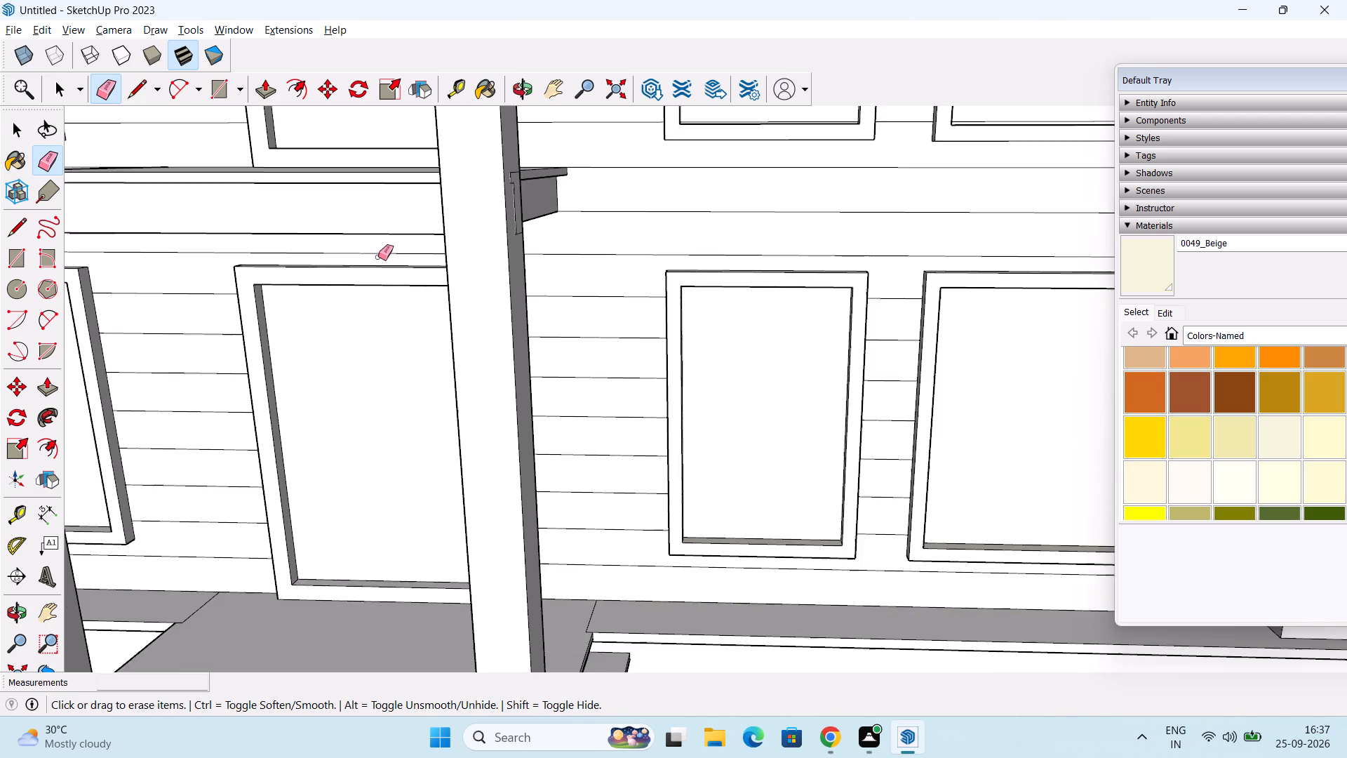
Paint the unpainted ground-floor cladding strips Beige beside the corner pillar and between the two Beige-framed windows.
scroll(379, 257, down, 5)
scroll(410, 192, down, 3)
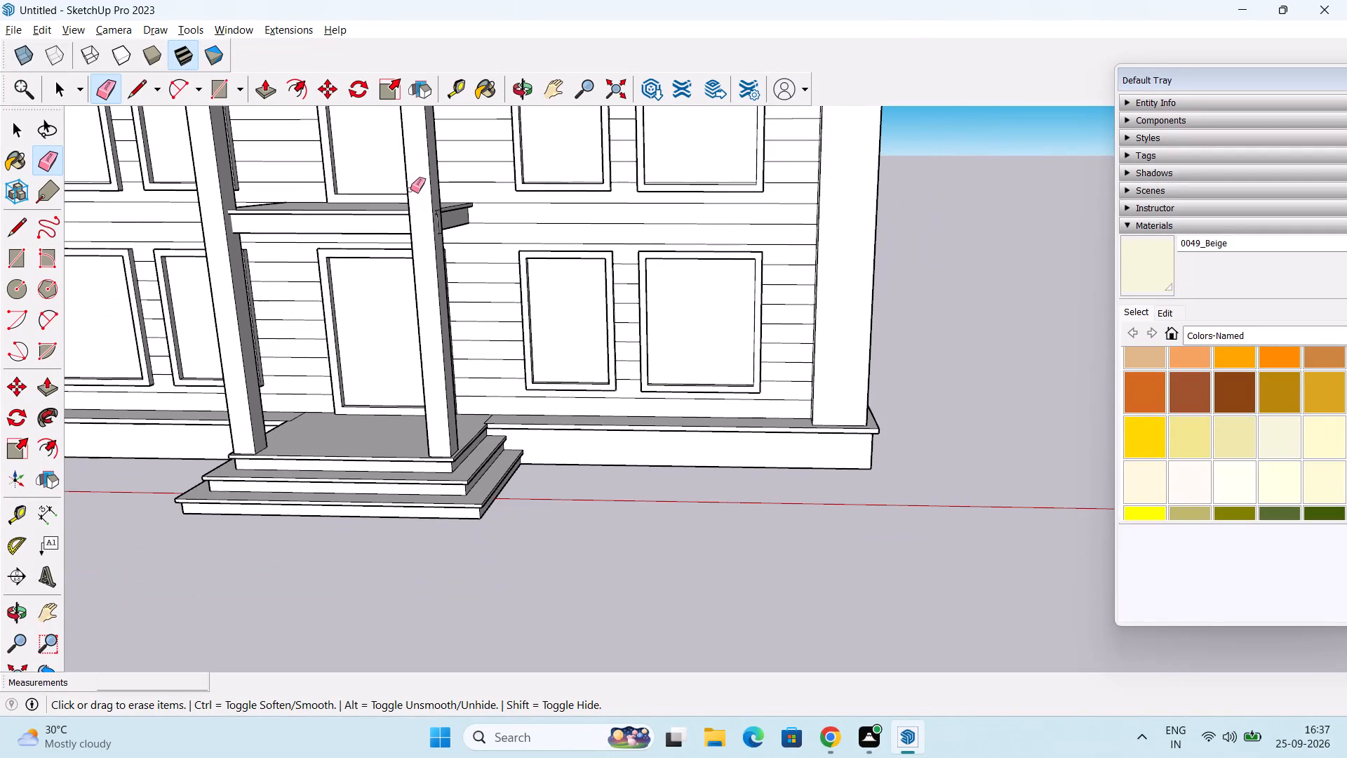
shift+middle_drag(410, 181, 449, 419)
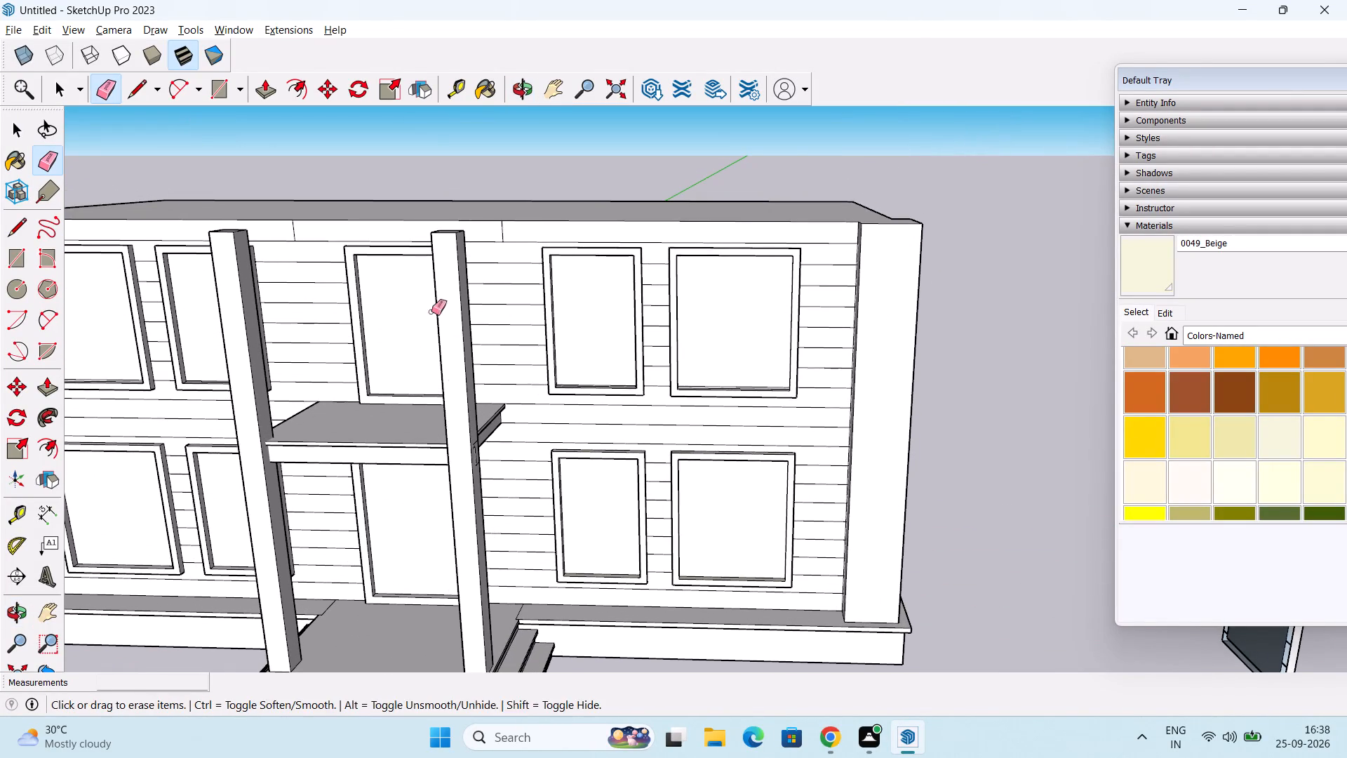
middle_drag(406, 279, 326, 373)
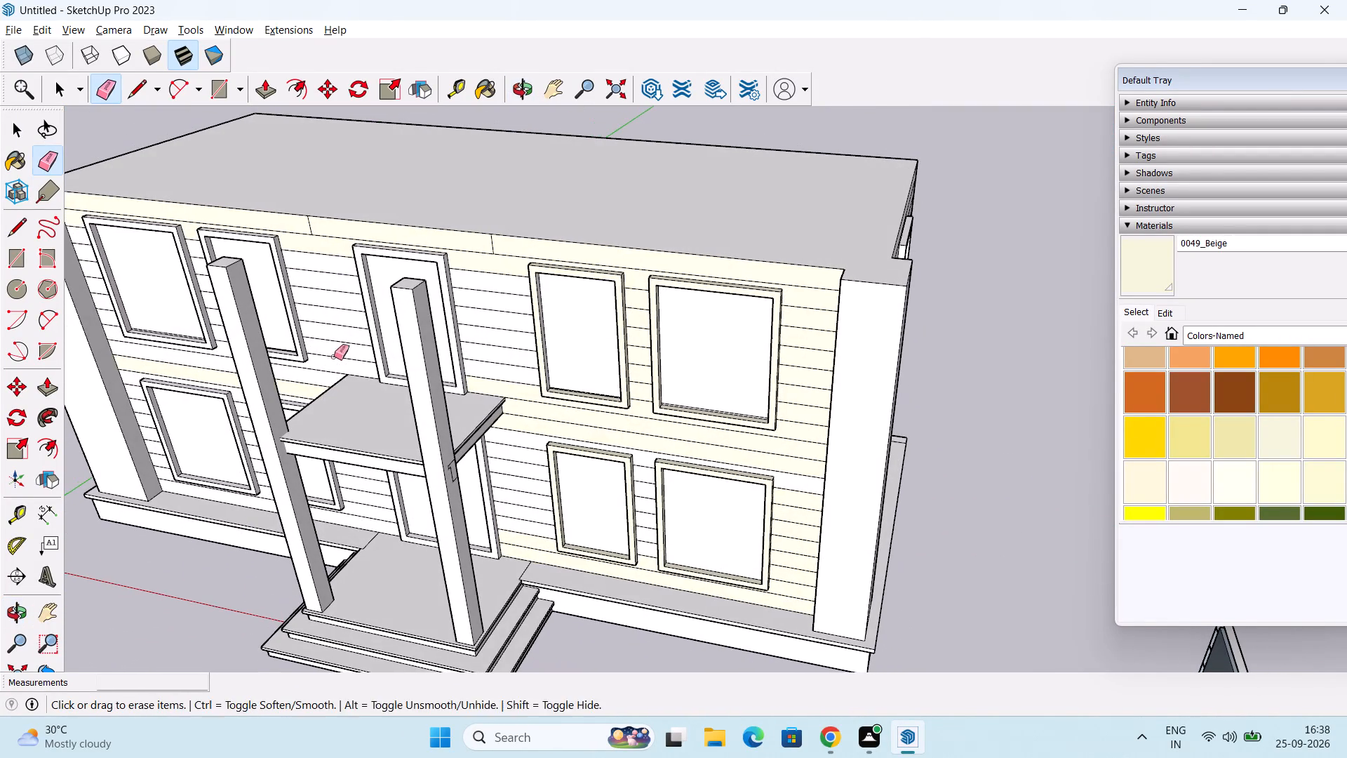
key(space)
middle_drag(362, 394, 377, 341)
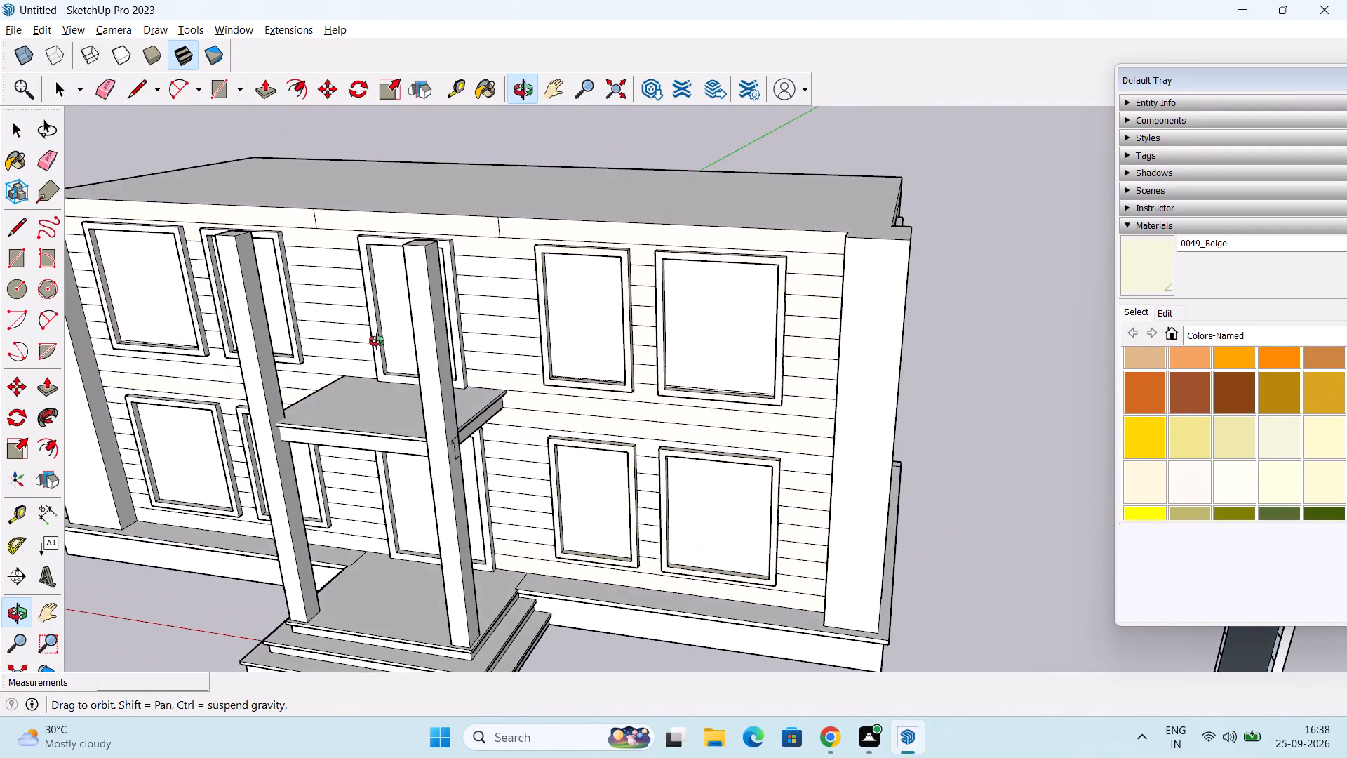
middle_drag(377, 341, 290, 392)
click(1160, 262)
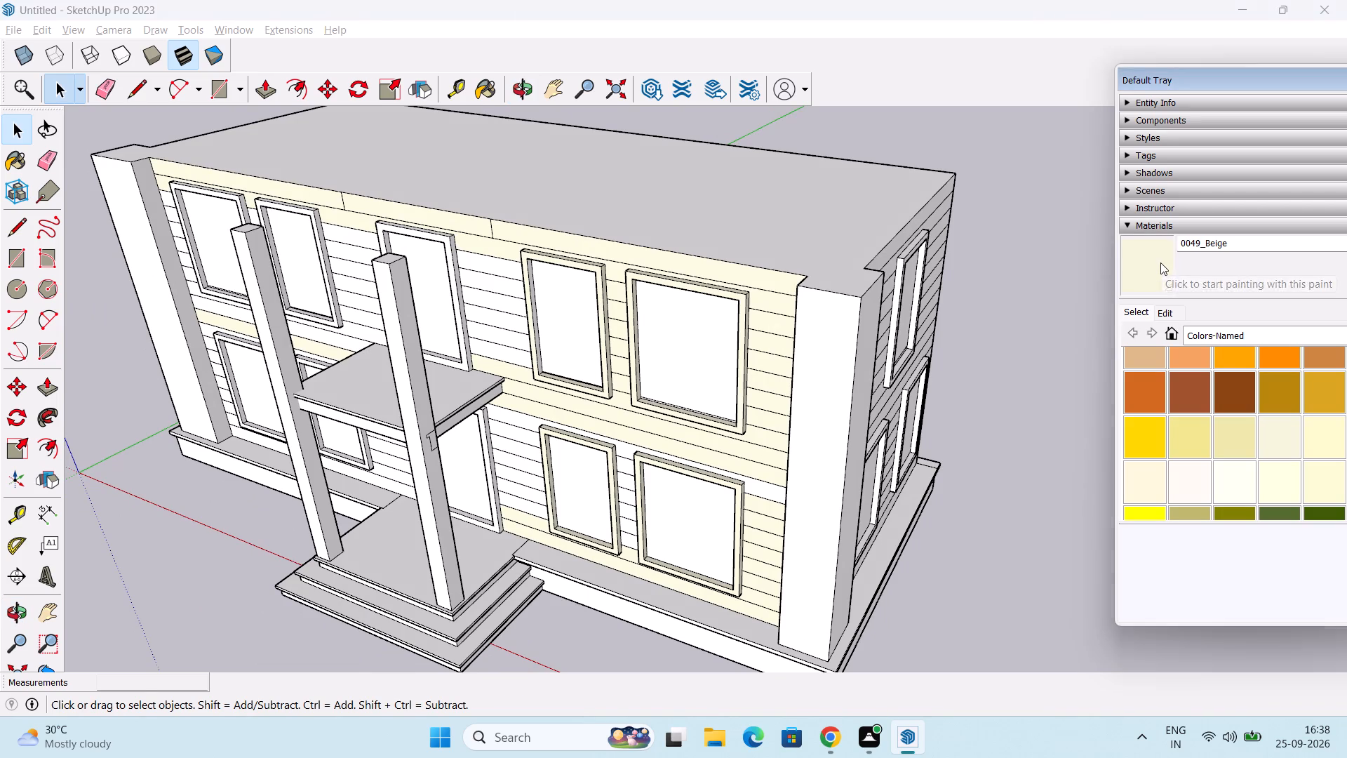
scroll(753, 479, up, 2)
click(775, 491)
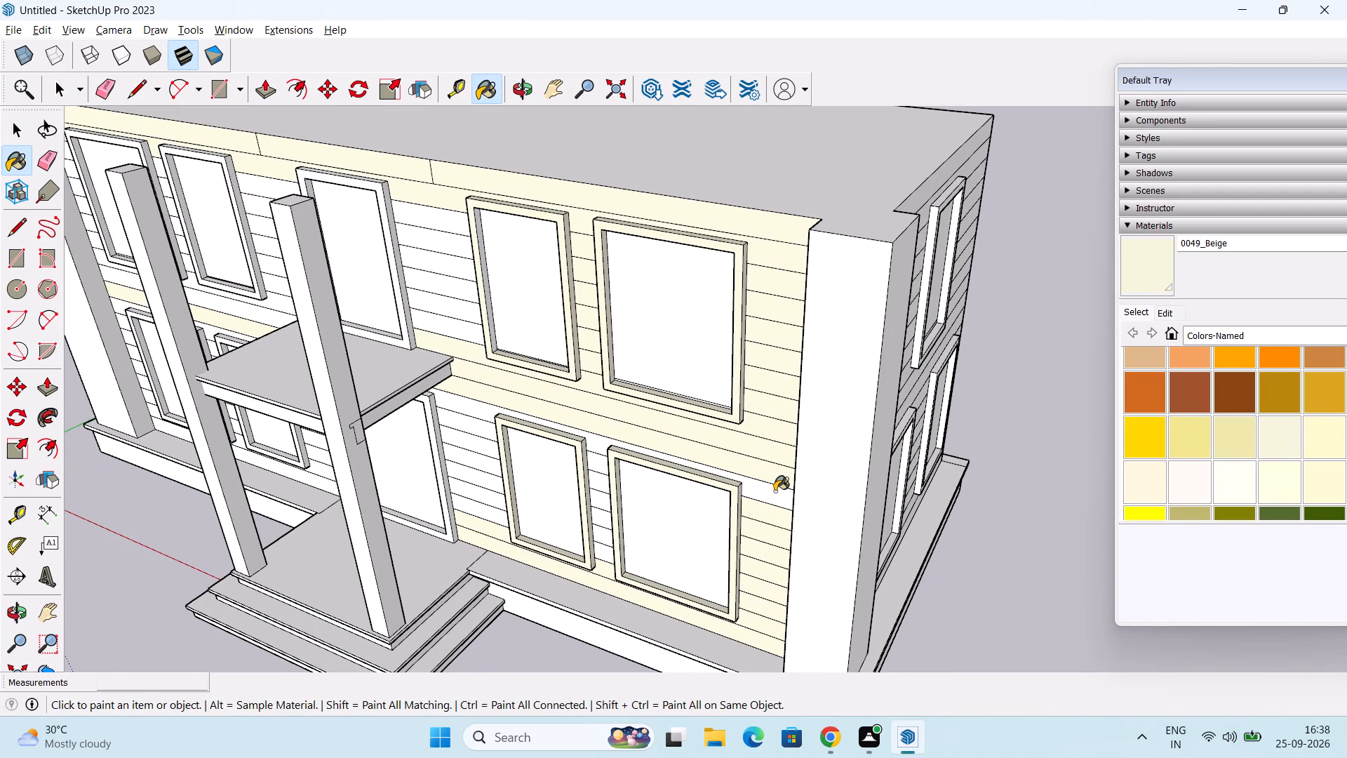
click(594, 461)
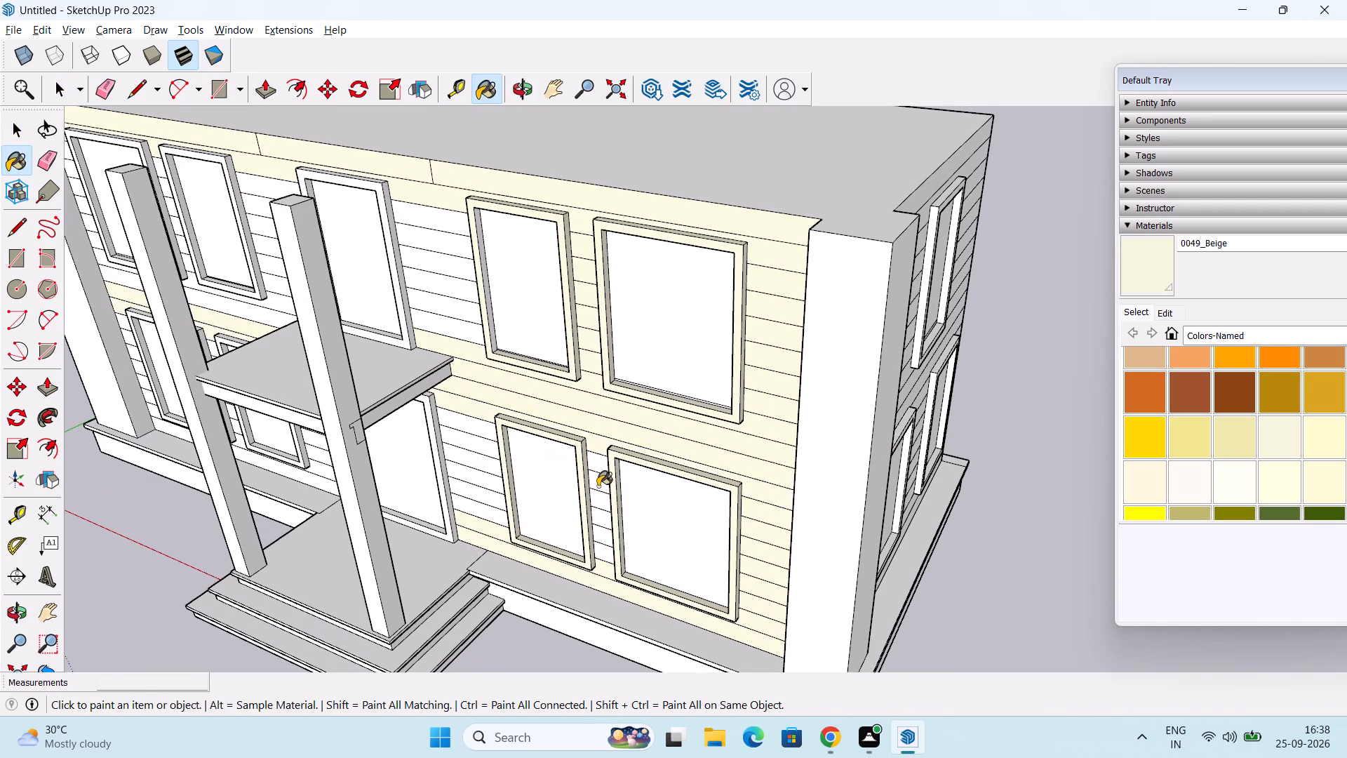
click(598, 488)
click(601, 501)
click(601, 524)
click(601, 541)
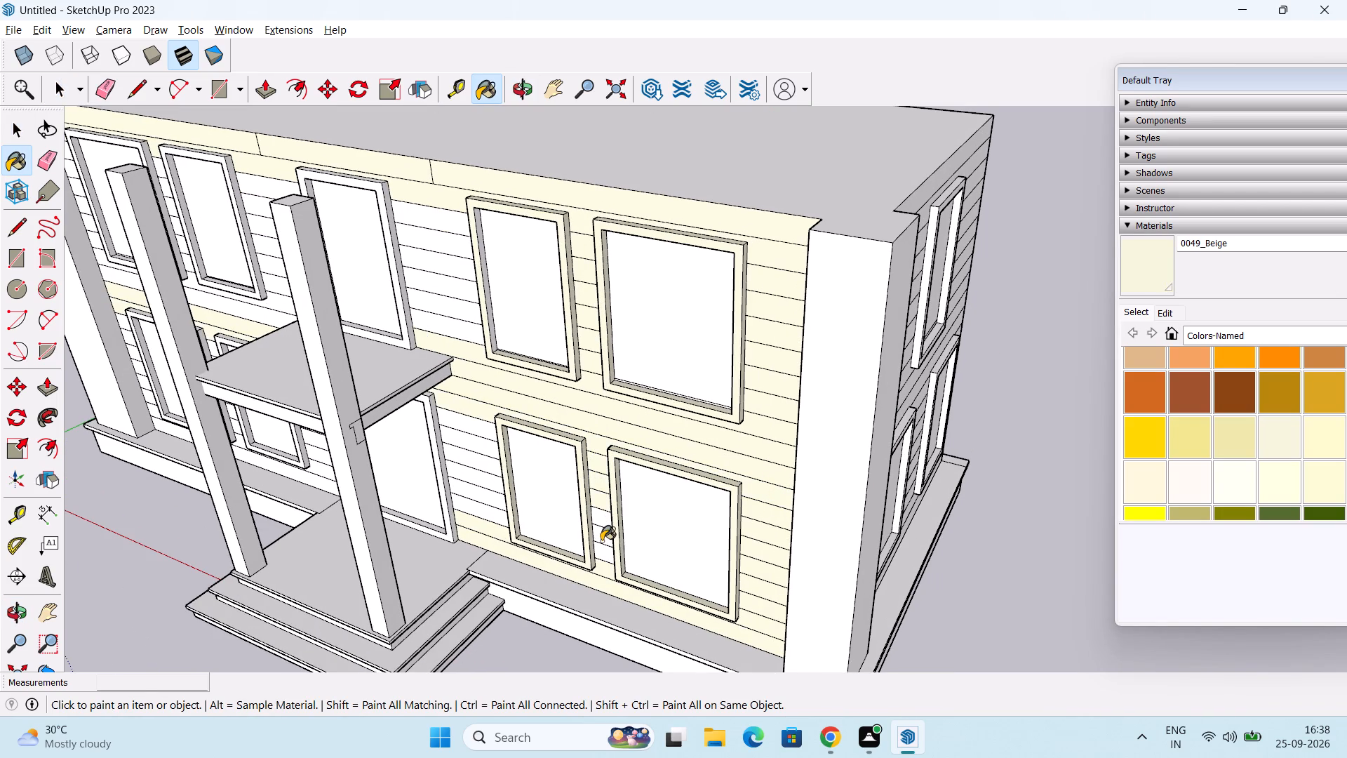
click(604, 550)
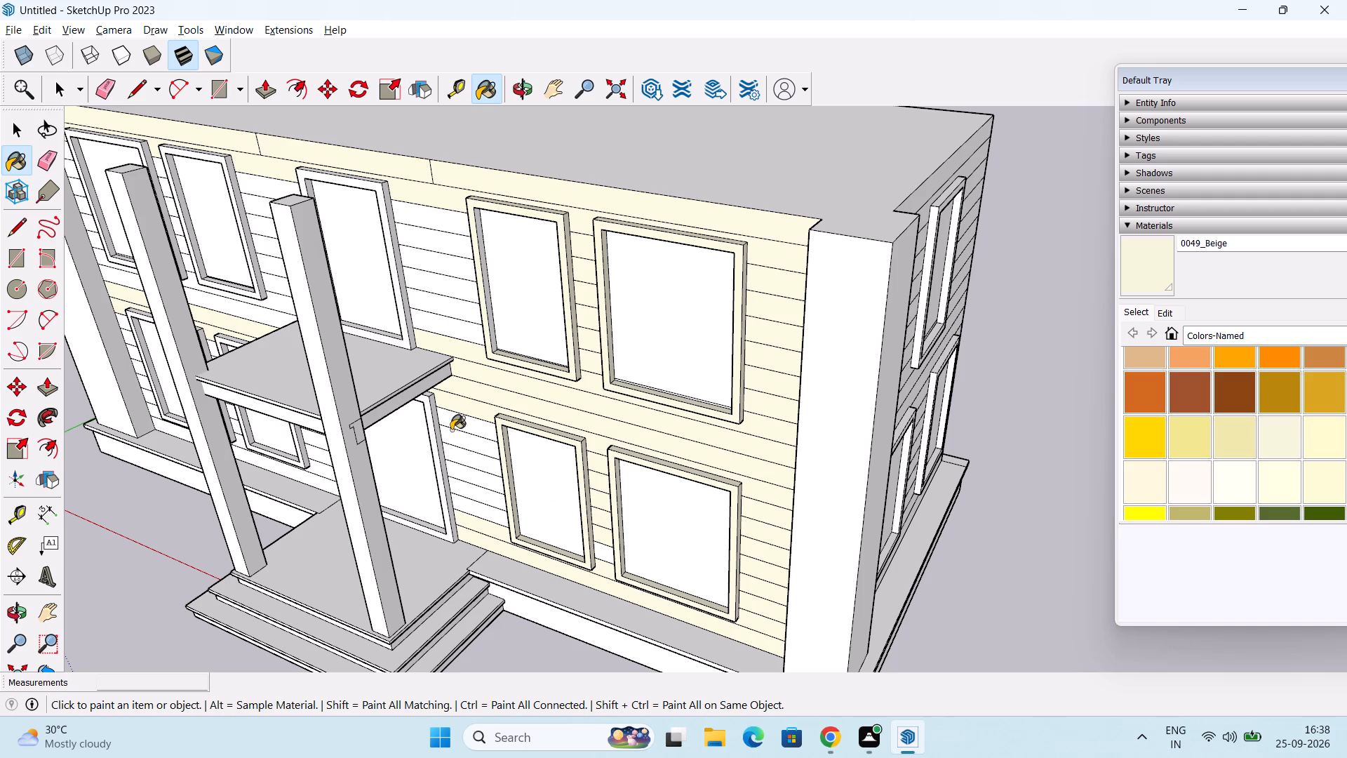
Paint the ground-floor cladding strips between the entrance frame and the nearest Beige-framed window Beige.
click(464, 427)
click(472, 450)
click(482, 468)
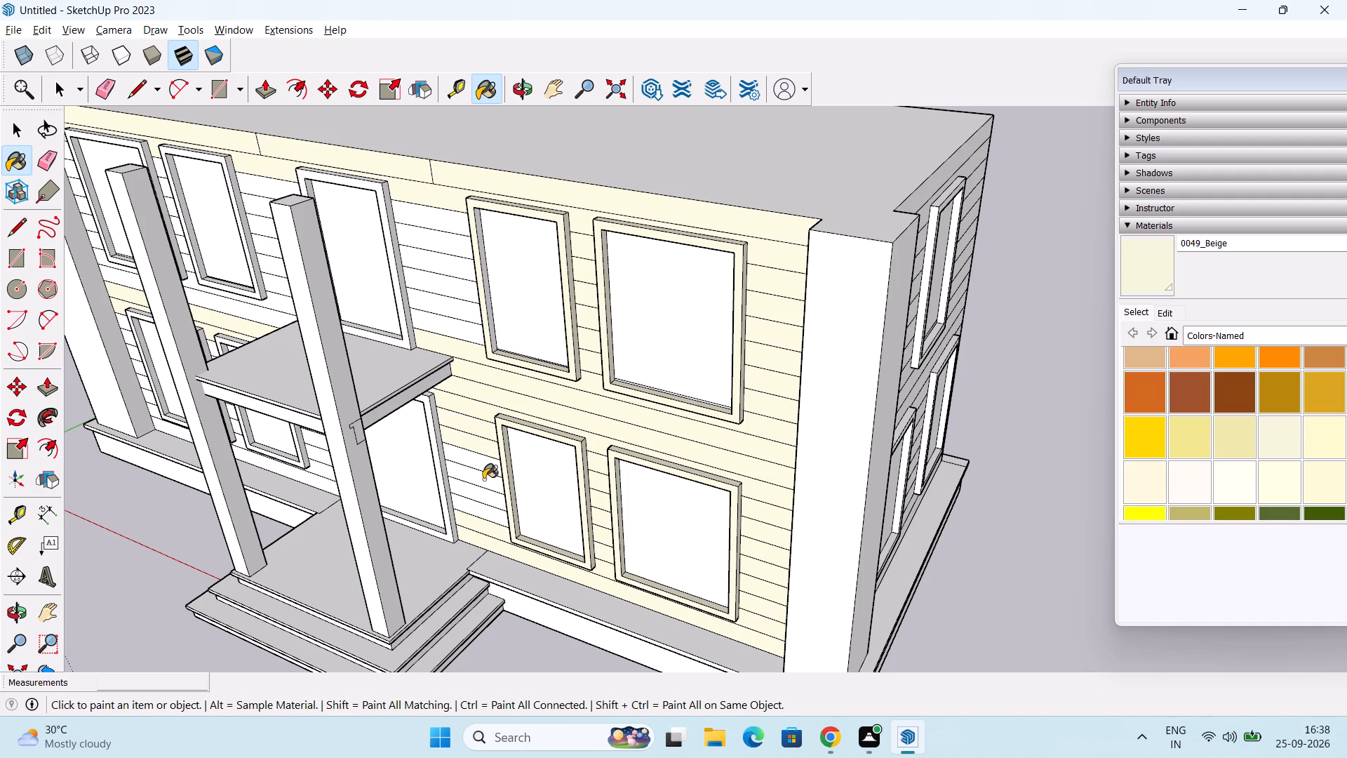
click(483, 479)
click(481, 496)
click(481, 514)
Paint the inner side face of the upper-floor window frame nearest the balcony opening Beige.
middle_drag(482, 481, 379, 390)
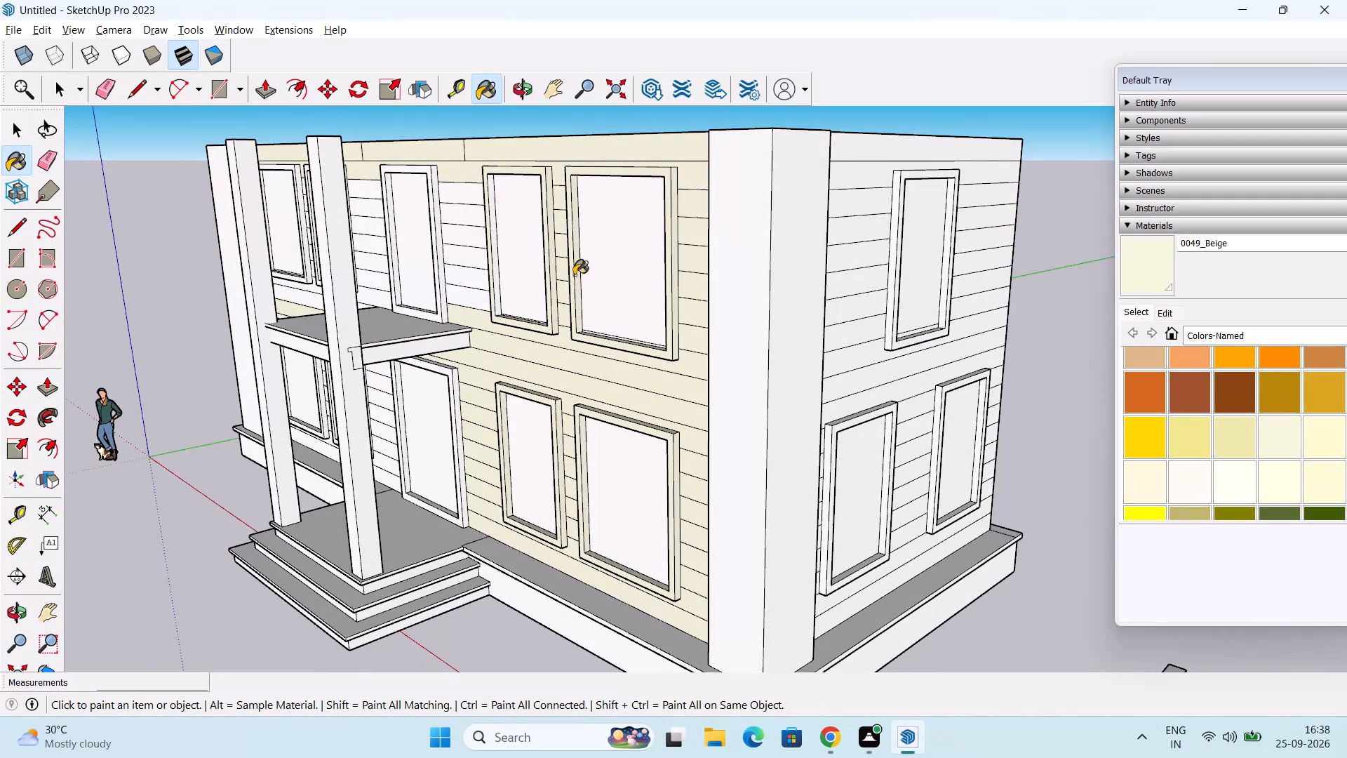
scroll(578, 243, up, 4)
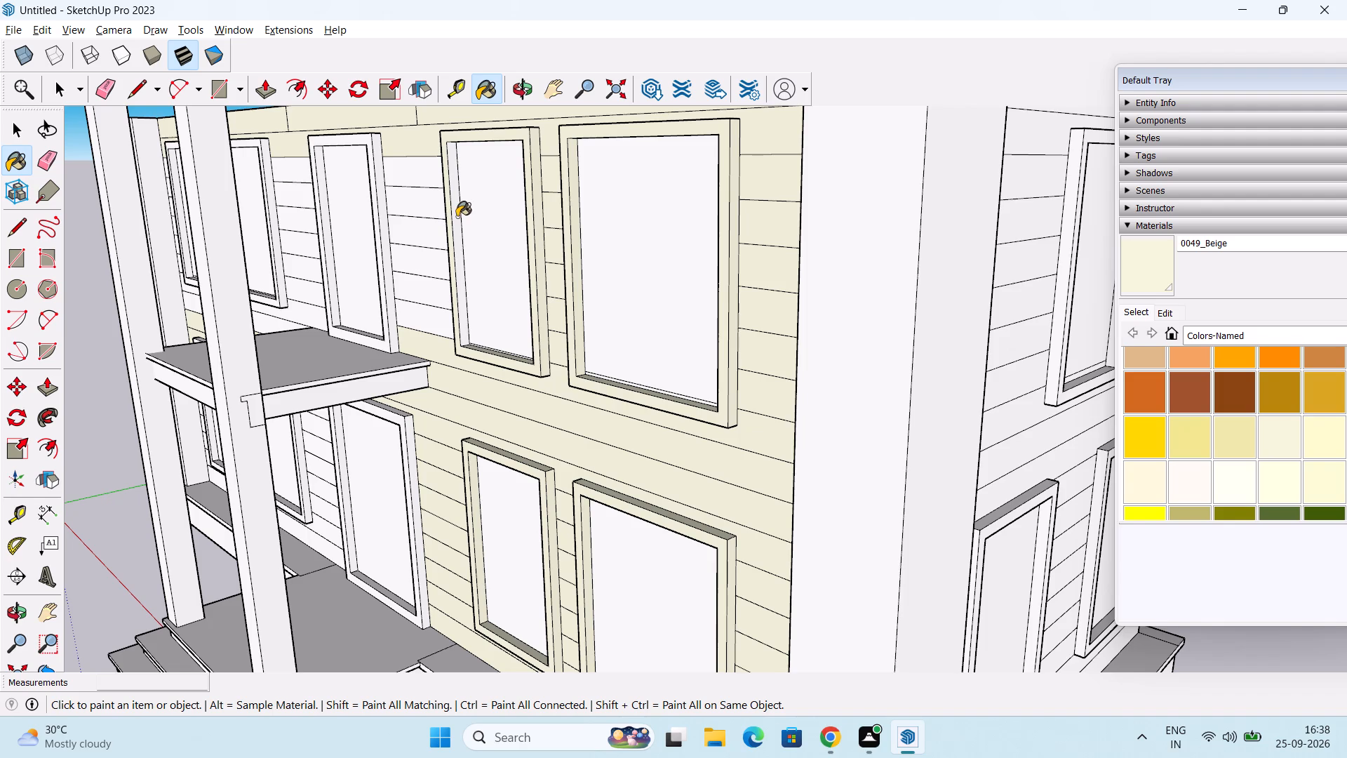
click(457, 217)
Paint the unpainted upper-floor cladding strips between the balcony door frame and the nearest Beige-framed window Beige.
middle_drag(540, 217, 1101, 214)
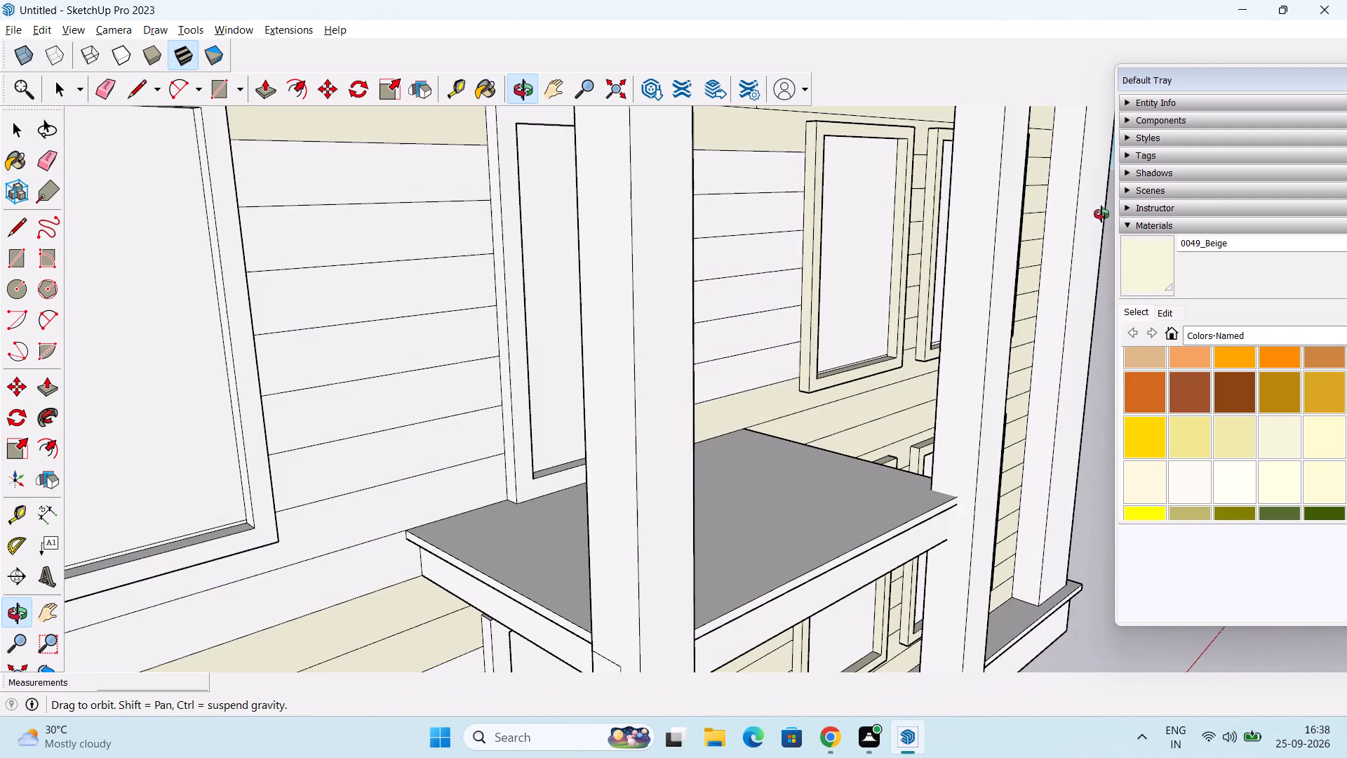
middle_drag(1101, 214, 591, 284)
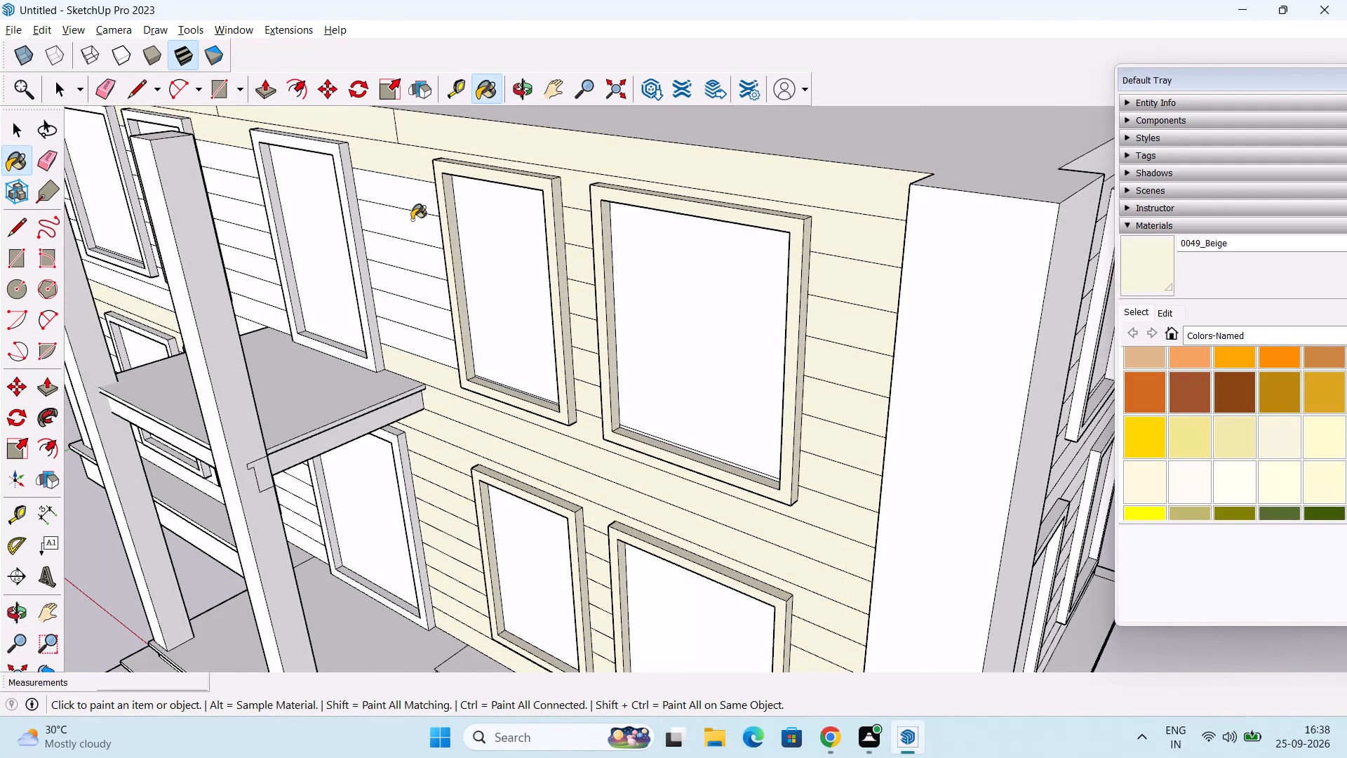
drag(412, 205, 408, 350)
click(410, 200)
click(401, 232)
click(401, 255)
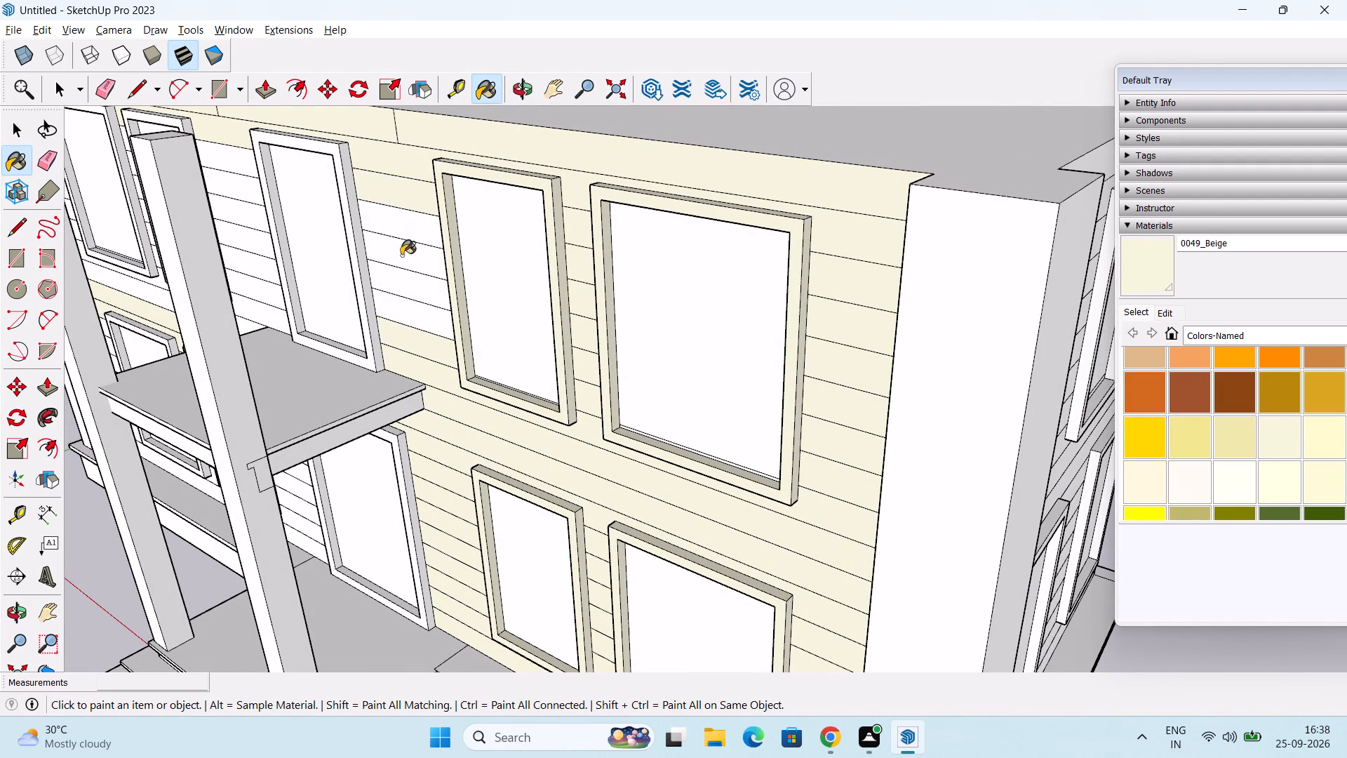
click(409, 288)
click(407, 309)
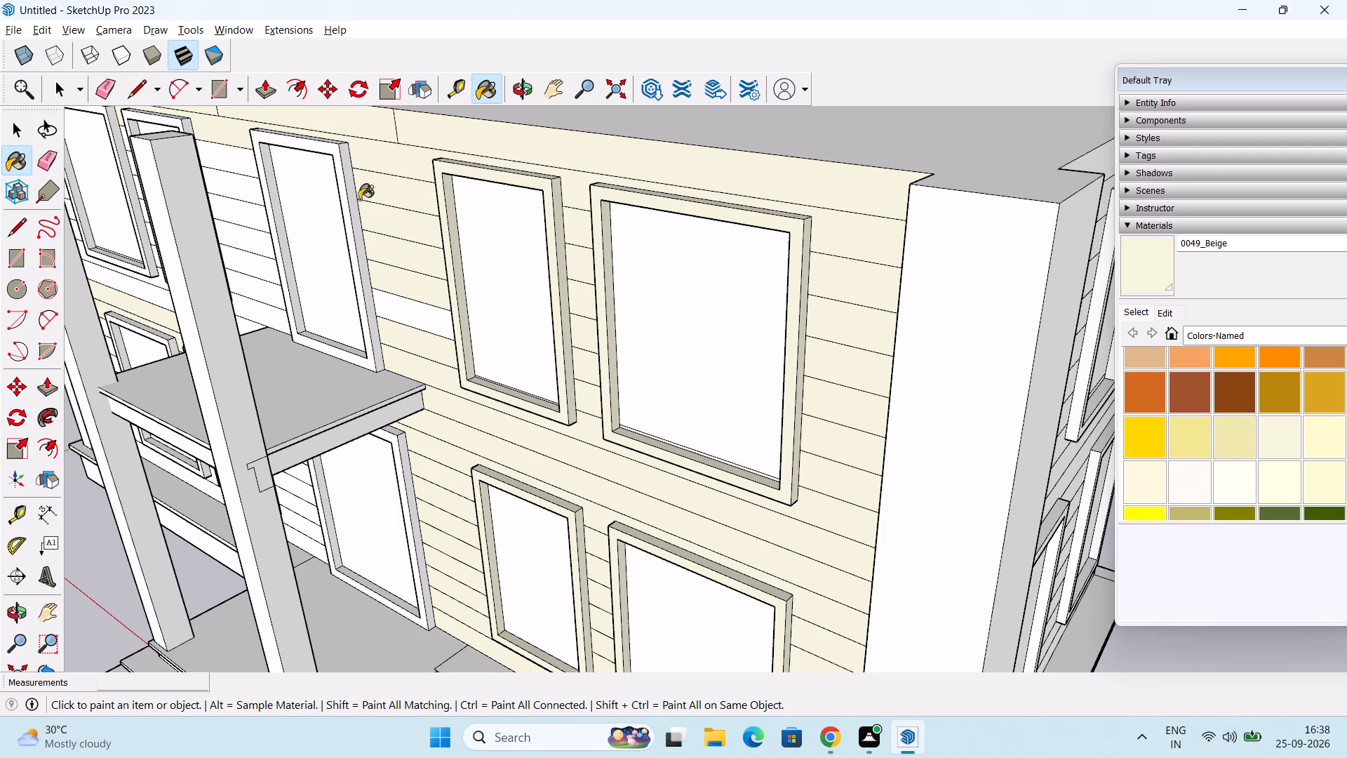
Paint the front, outer side and outer top faces of the upper-floor balcony door frame Beige.
click(325, 151)
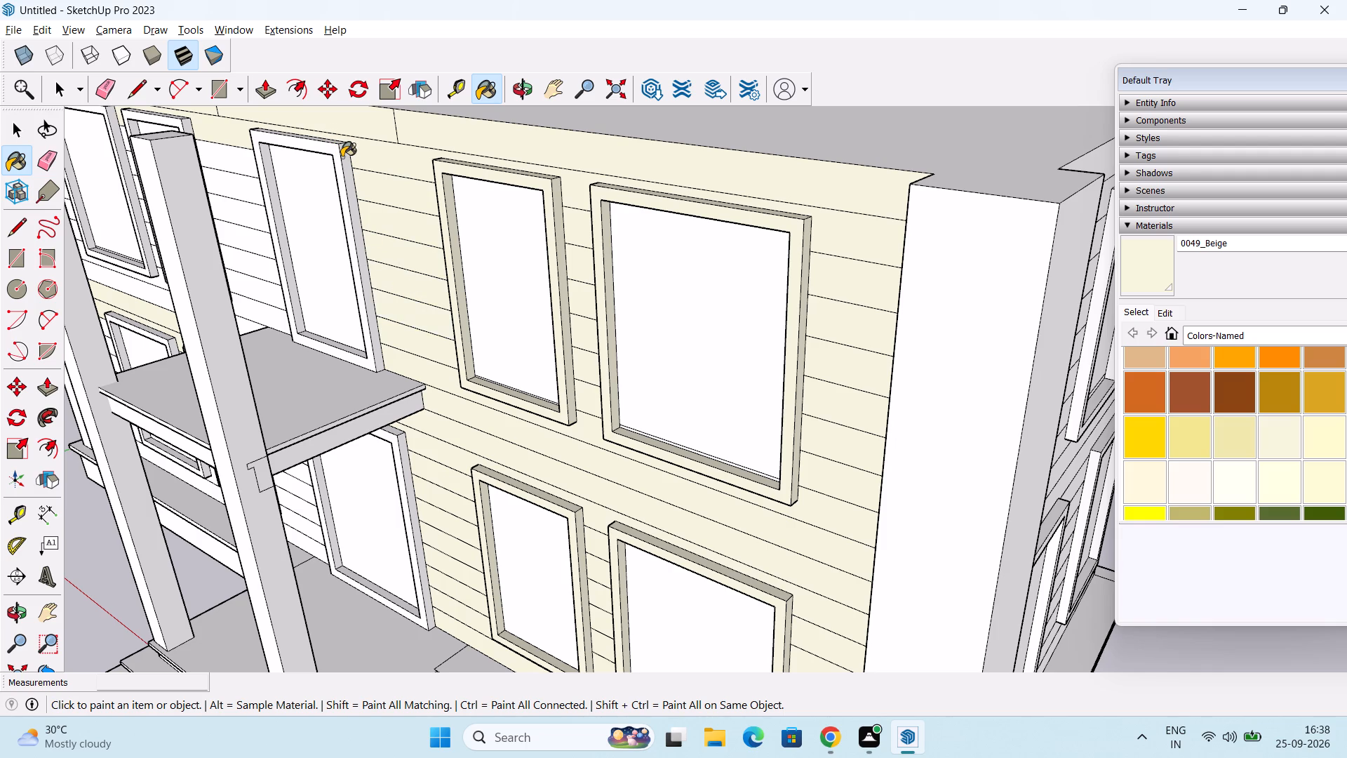
click(347, 160)
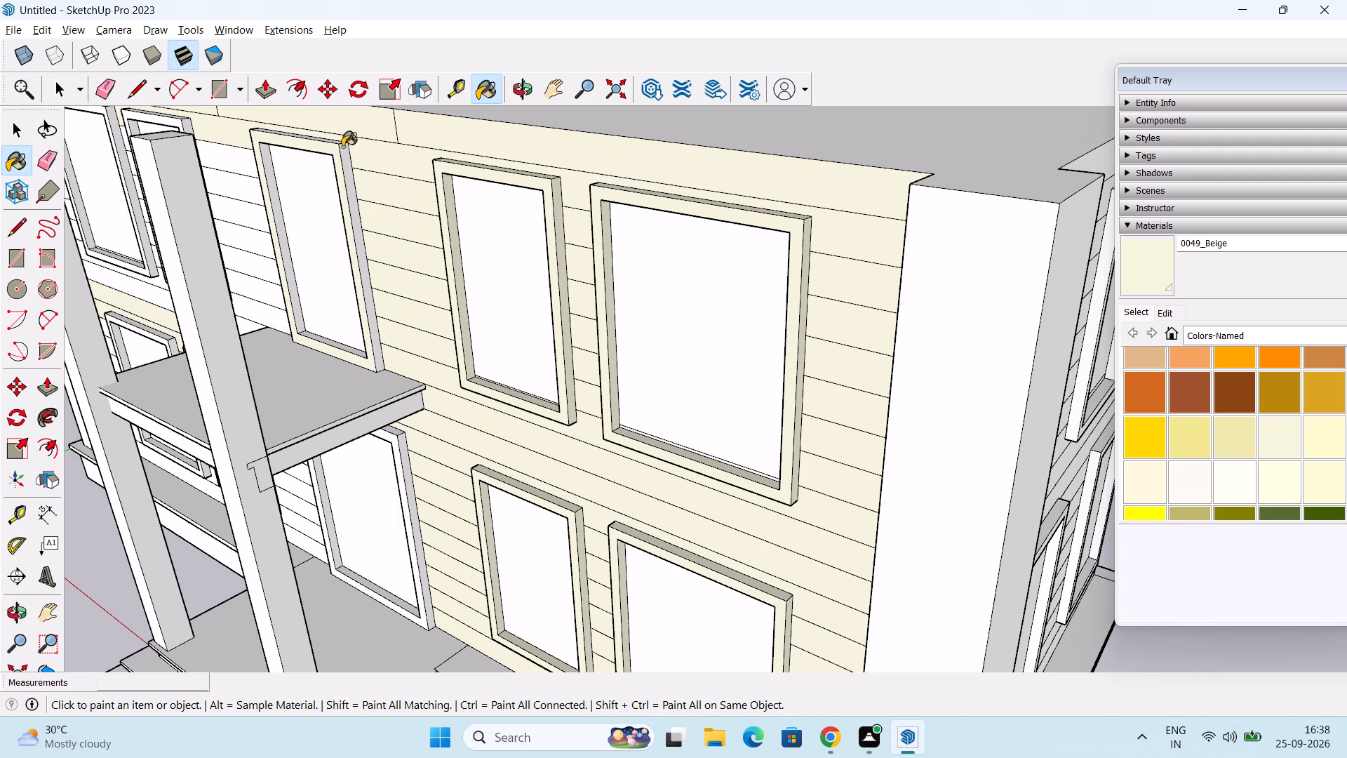
click(337, 141)
Paint the top face of the pillar-supported slab Beige.
click(311, 387)
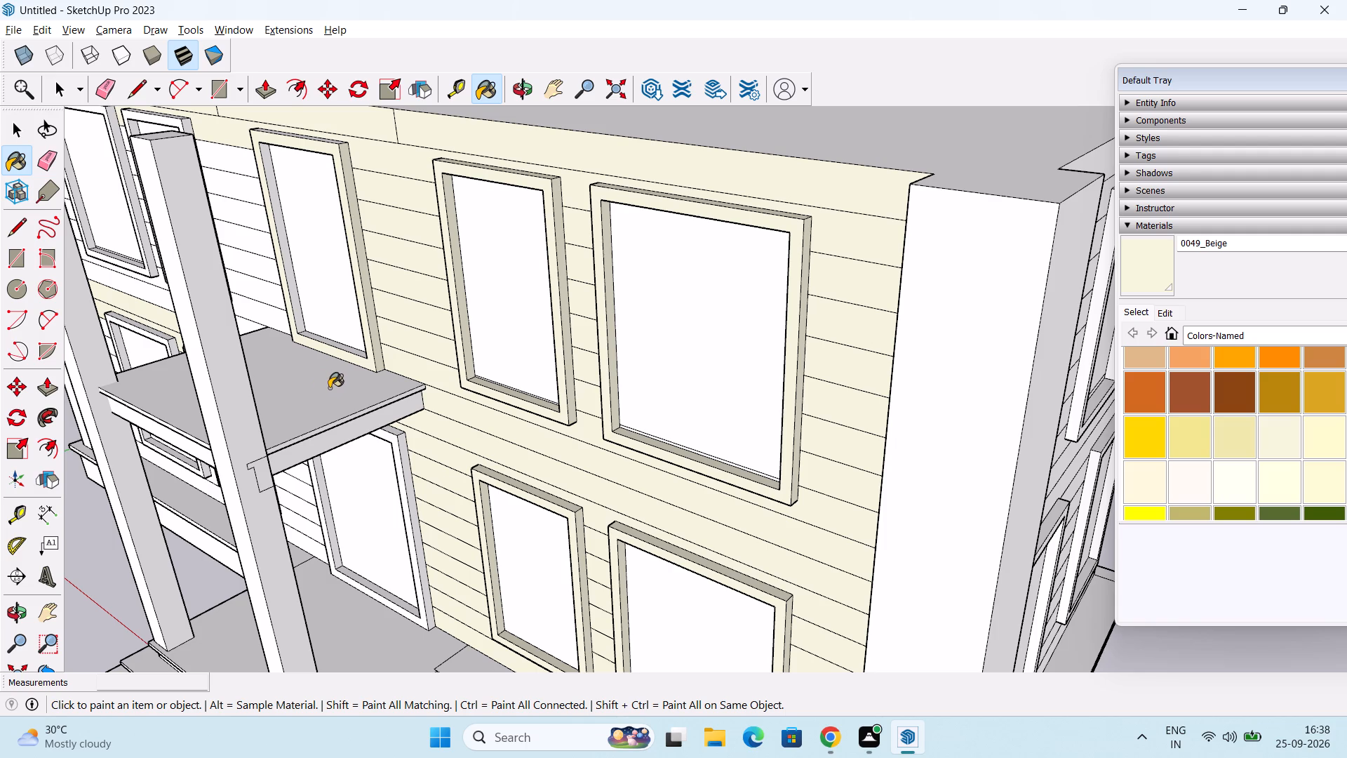
Paint the balcony door frame's remaining outer side face, one inner side face and the inner bottom face Beige.
middle_drag(339, 383, 453, 401)
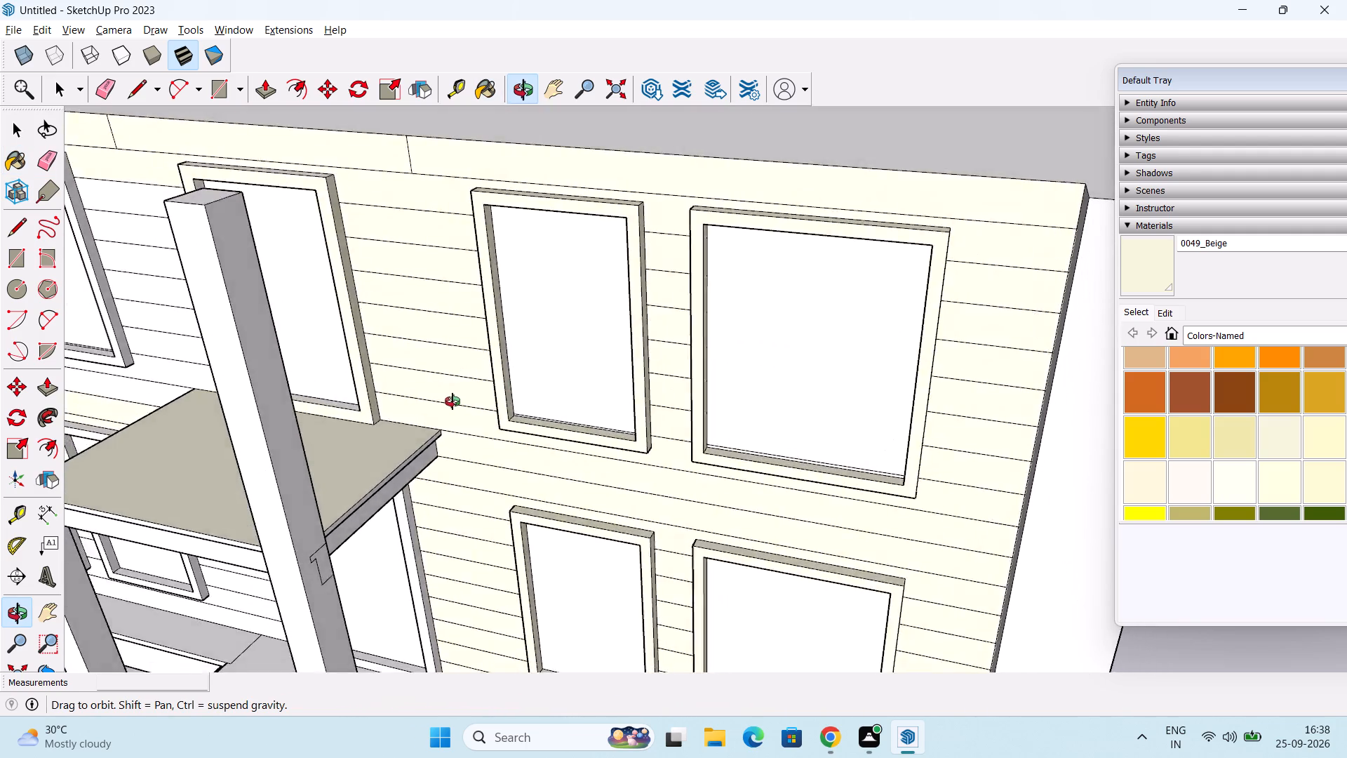
middle_drag(453, 401, 821, 336)
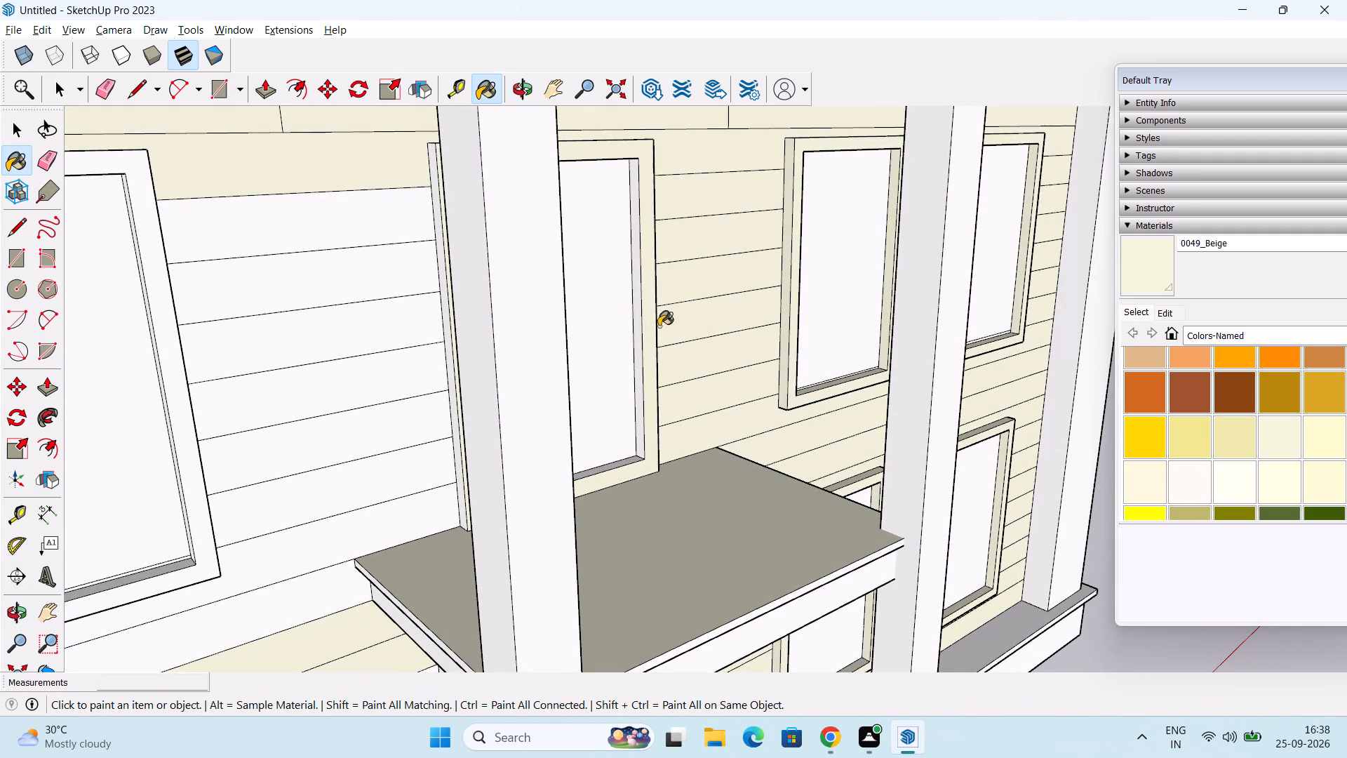
shift+middle_drag(660, 323, 676, 291)
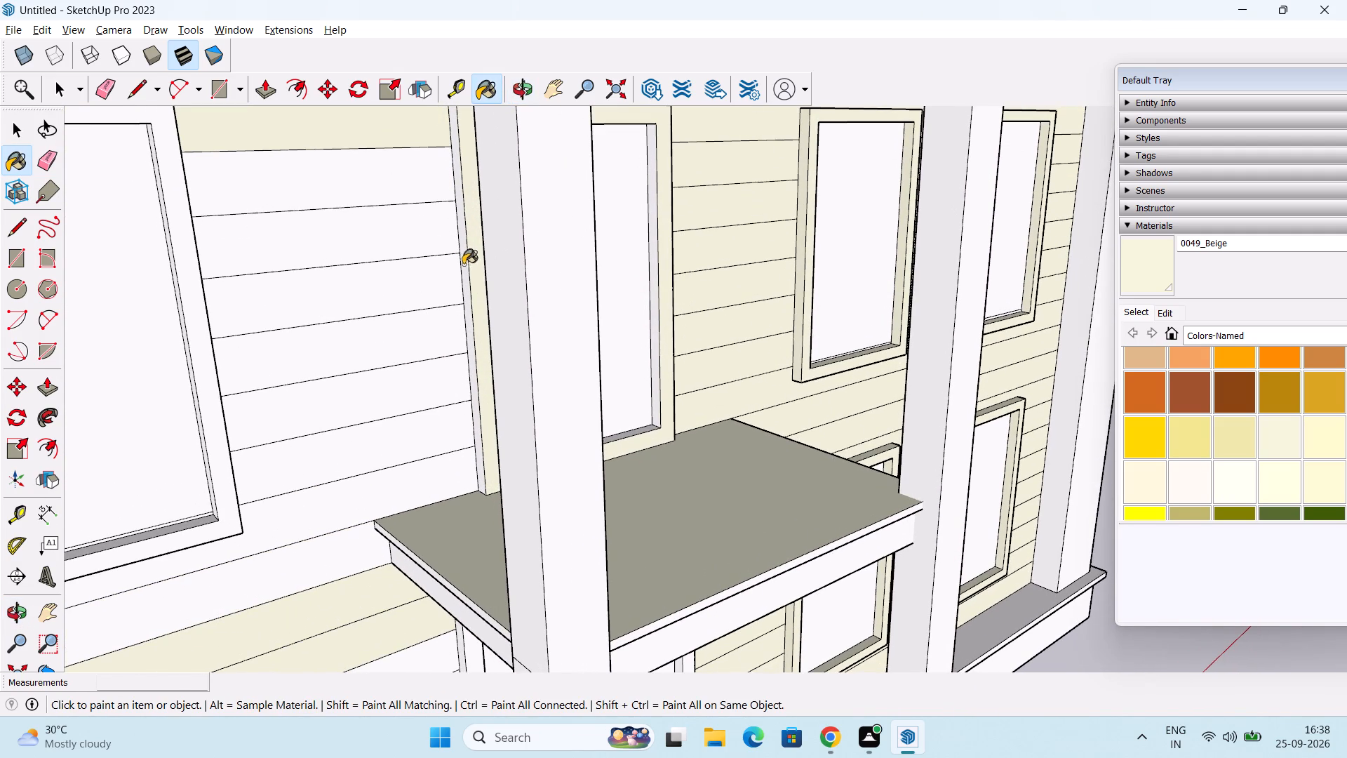
click(461, 258)
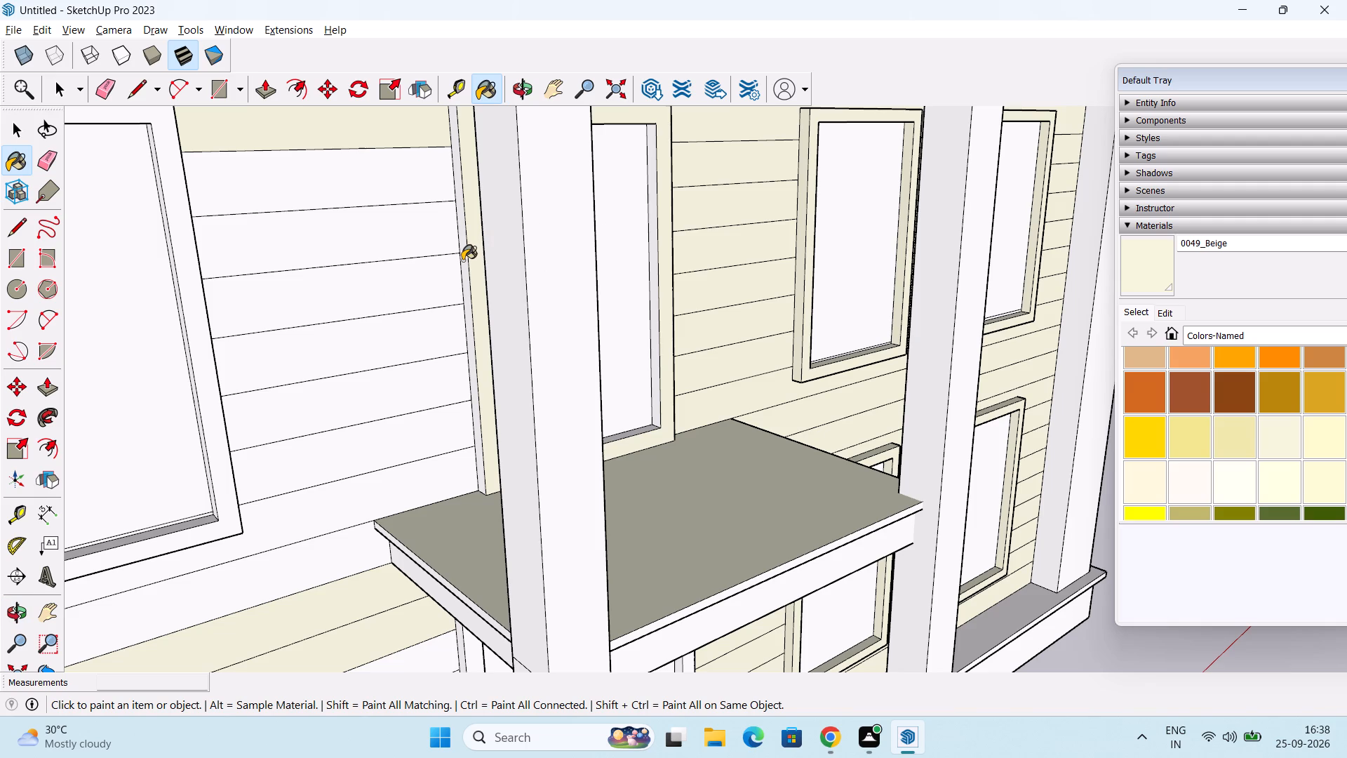
click(462, 260)
click(655, 255)
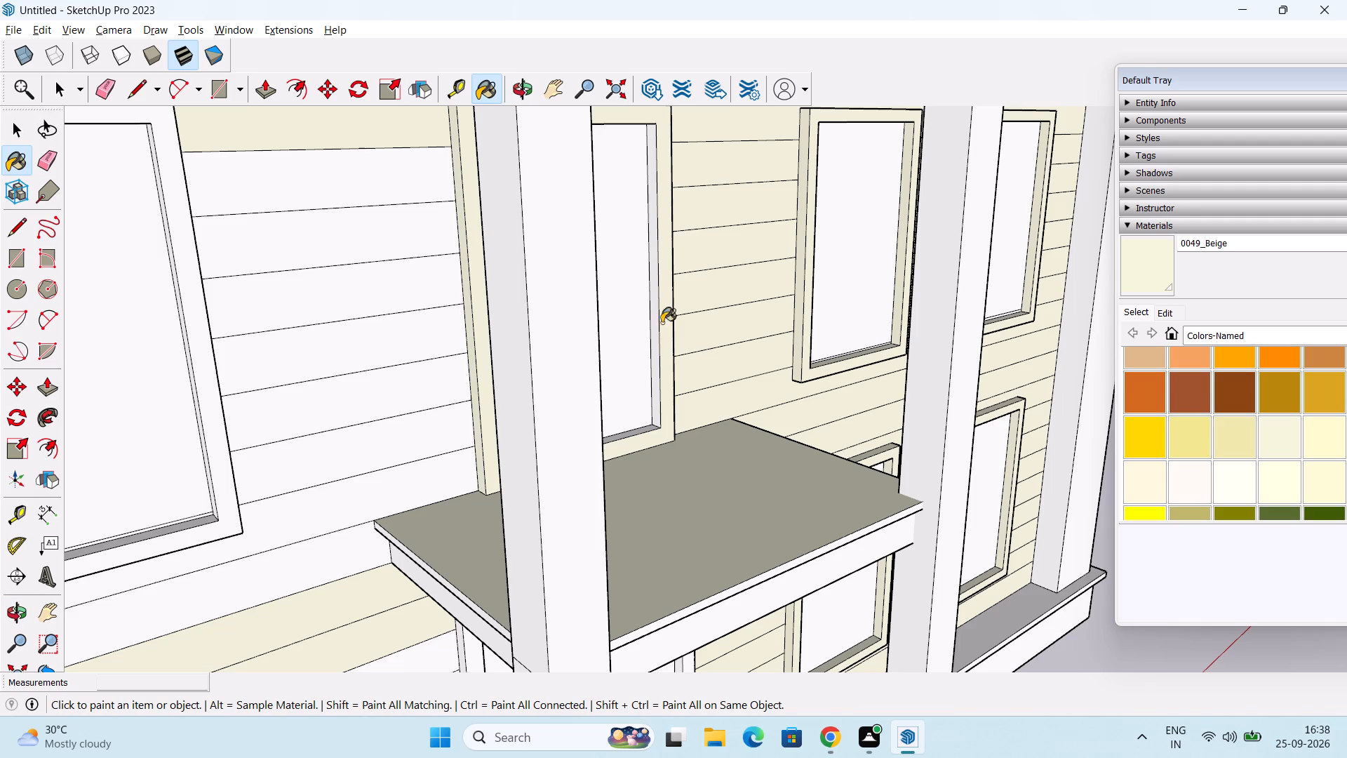
click(641, 430)
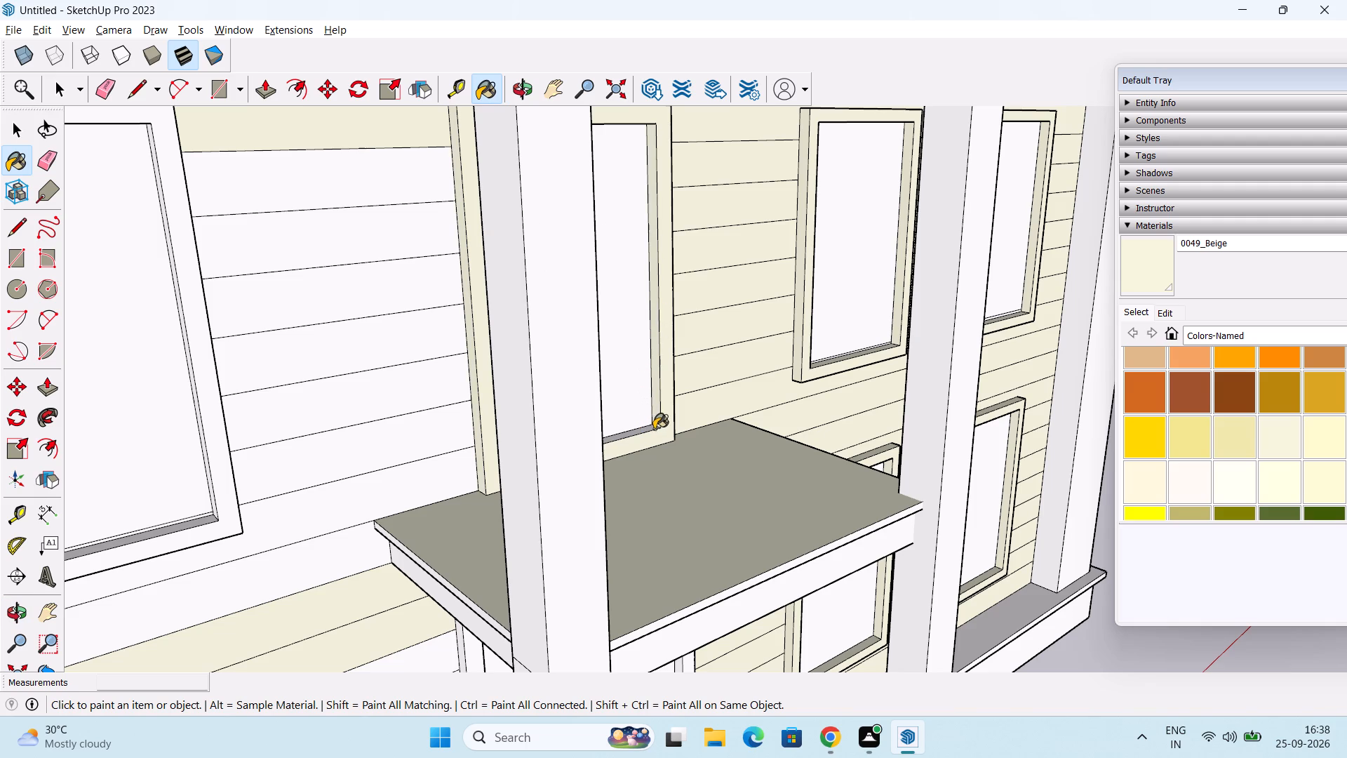
Paint the balcony door frame's other inner side, inner top and outer top faces Beige.
middle_drag(654, 428, 168, 380)
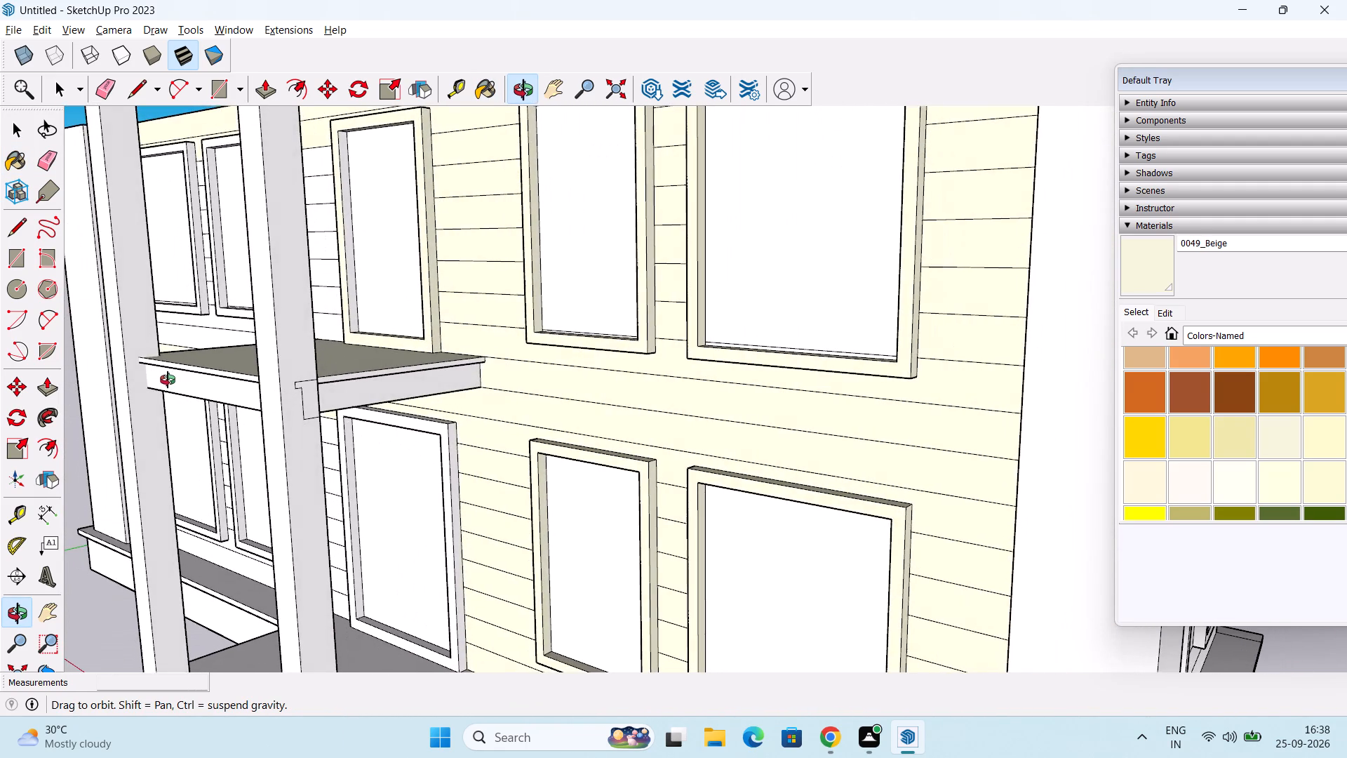
middle_drag(168, 380, 168, 371)
click(349, 248)
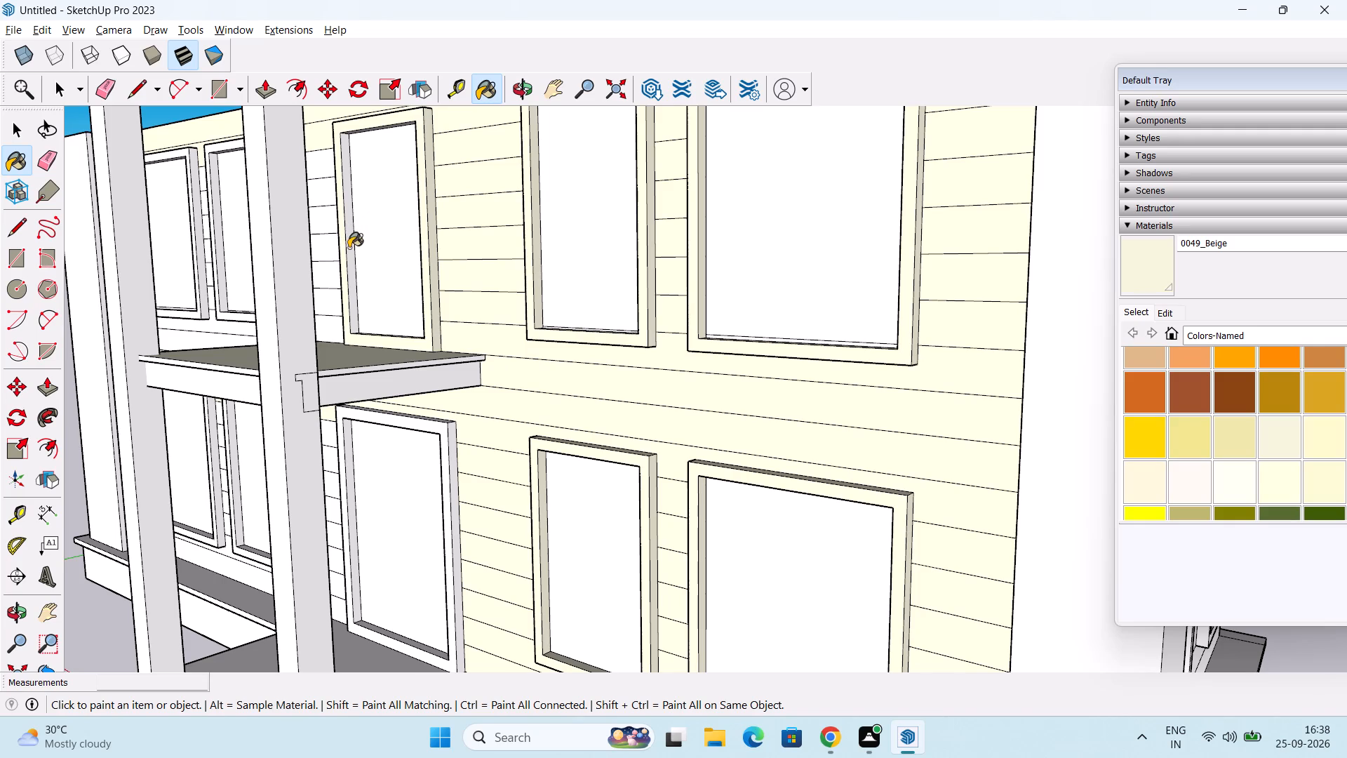
middle_drag(412, 278, 440, 154)
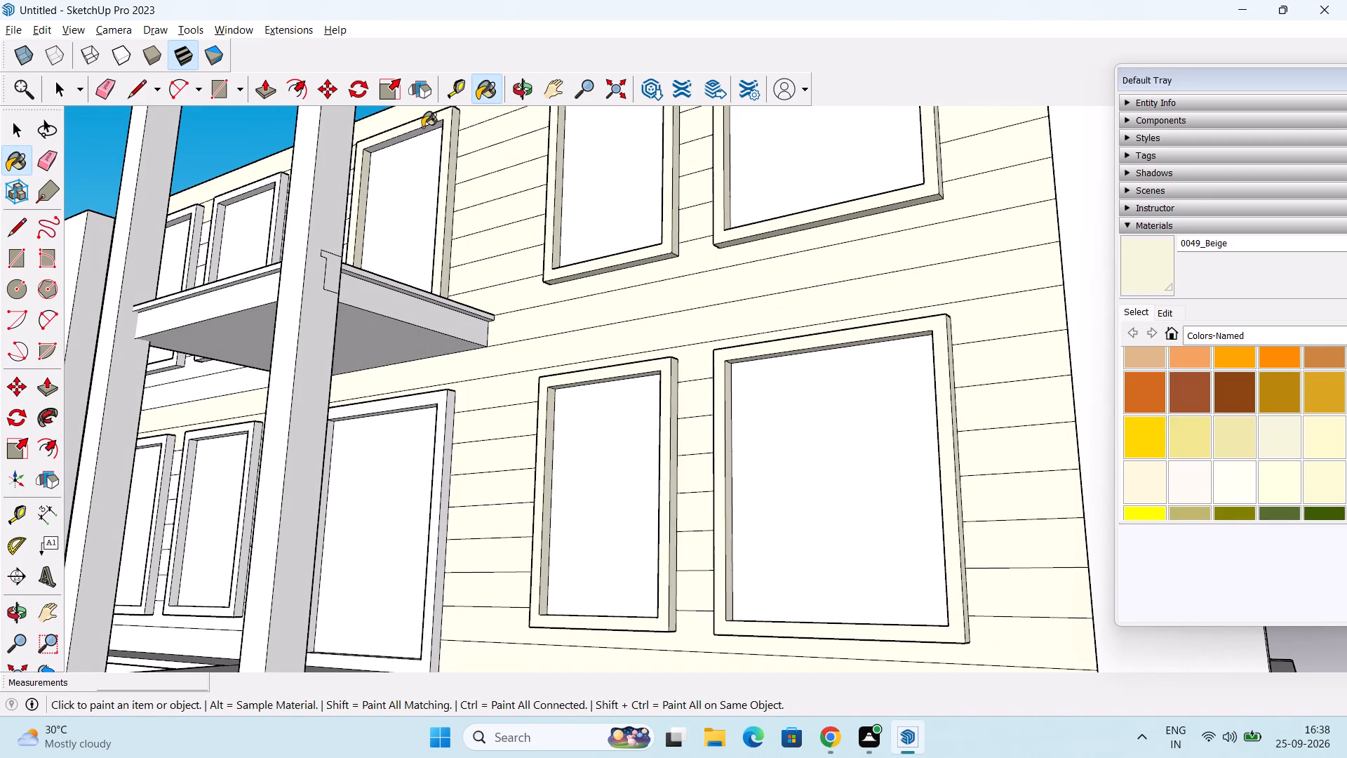
click(423, 131)
middle_drag(437, 153, 388, 377)
middle_drag(431, 267, 424, 385)
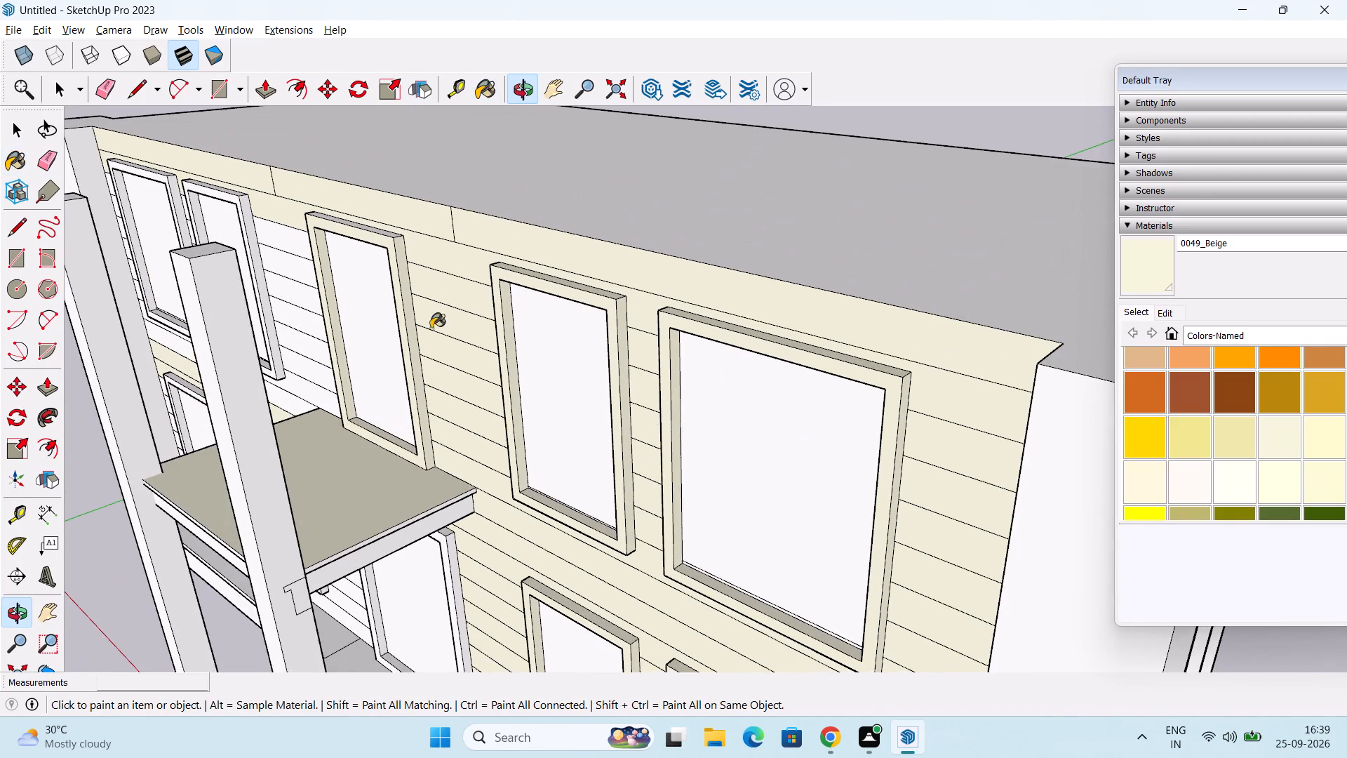
scroll(430, 254, up, 4)
click(375, 224)
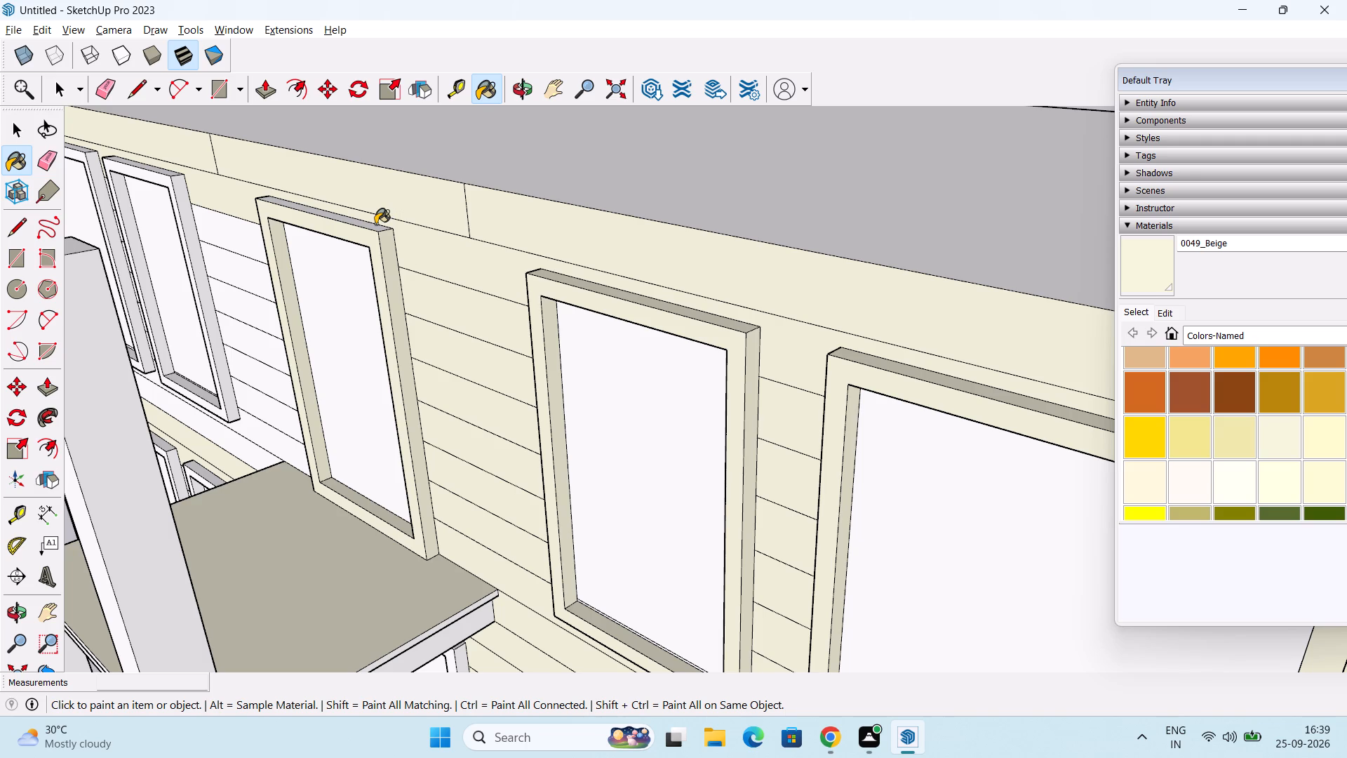
click(369, 227)
Paint the front face and both outer side faces of the ground-floor entrance frame Beige.
middle_drag(356, 417, 458, 133)
middle_drag(530, 451, 535, 397)
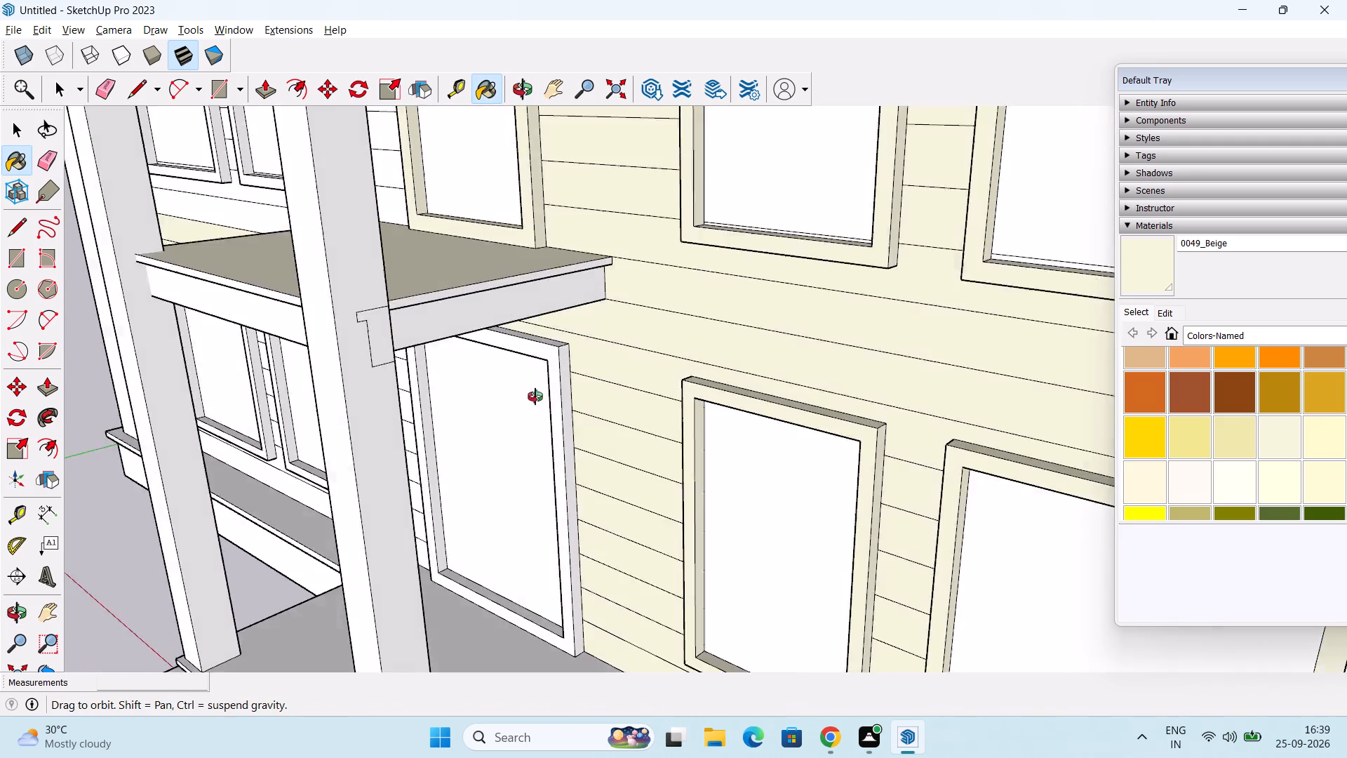
middle_drag(535, 397, 554, 393)
scroll(552, 413, up, 2)
click(568, 380)
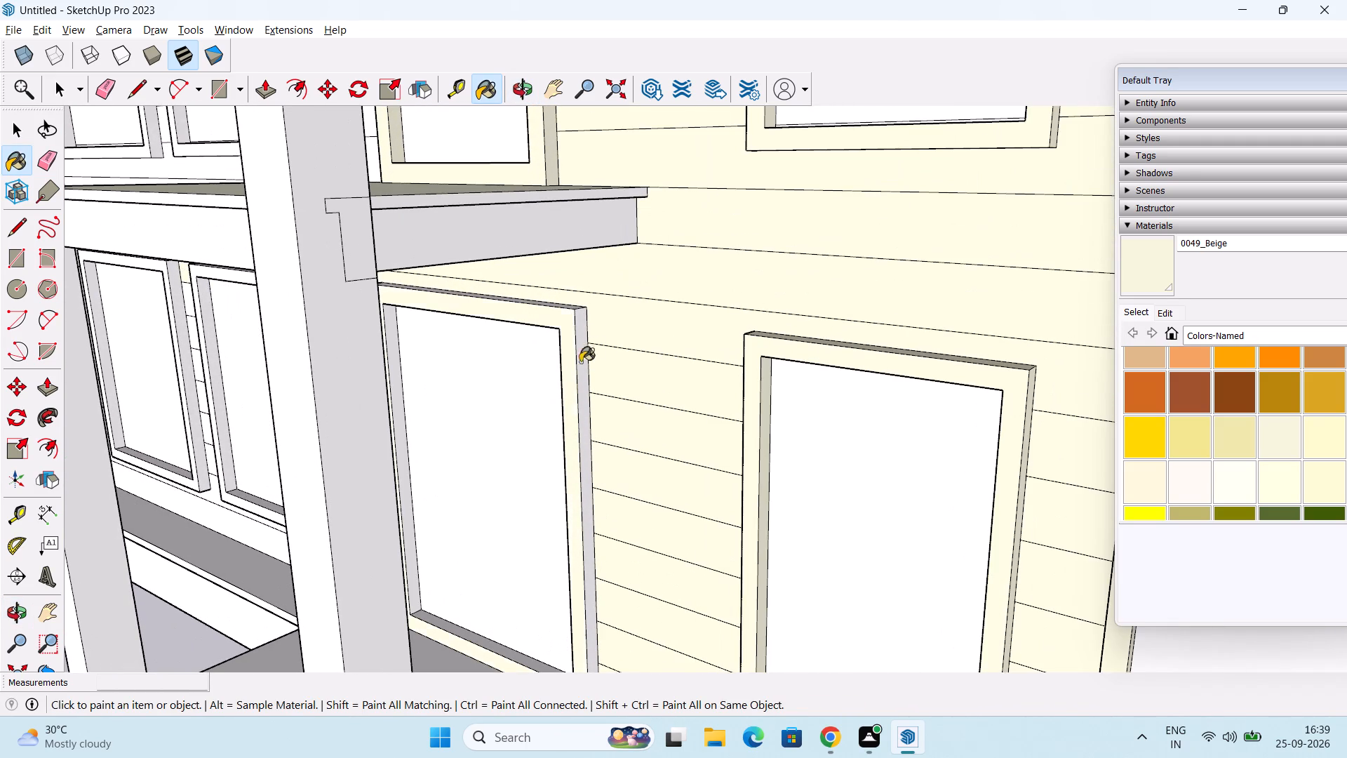
click(579, 332)
scroll(617, 508, down, 1)
middle_drag(624, 541, 682, 392)
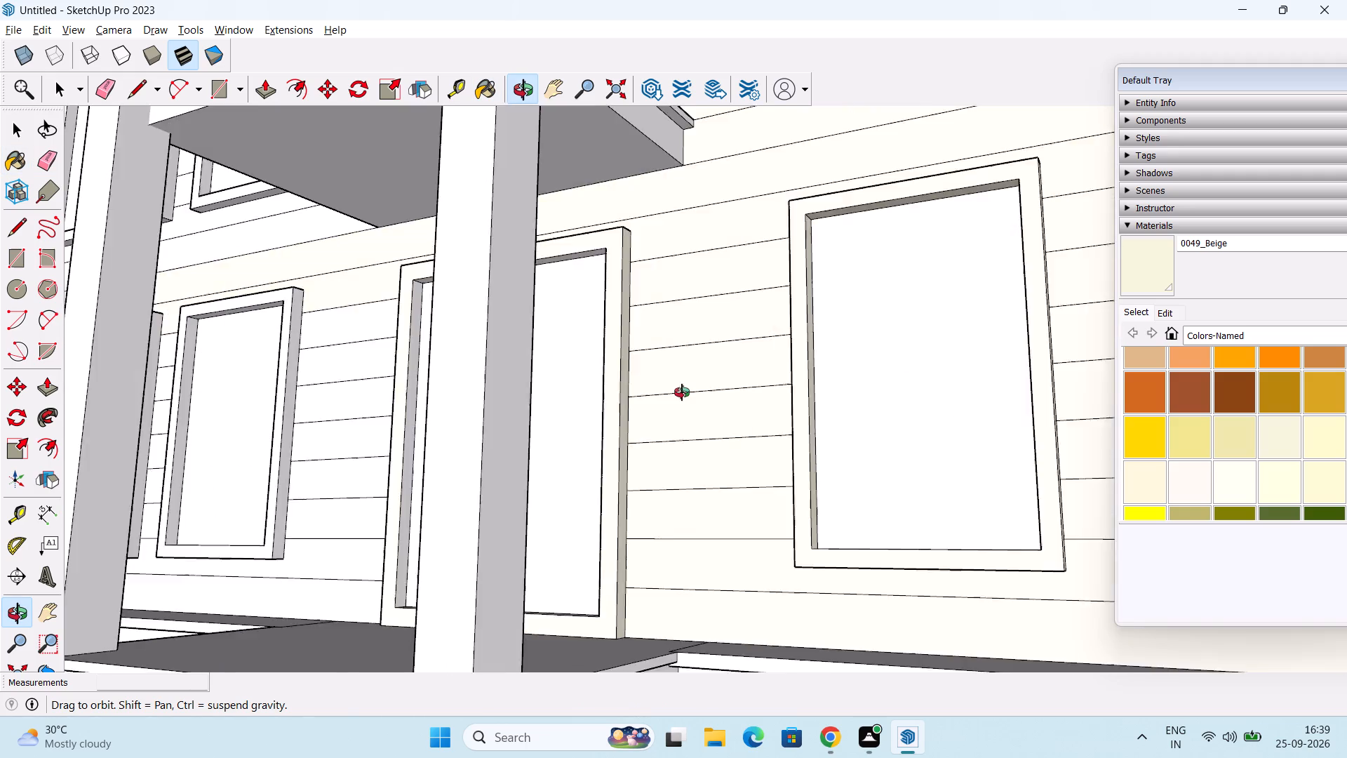
middle_drag(682, 392, 1113, 451)
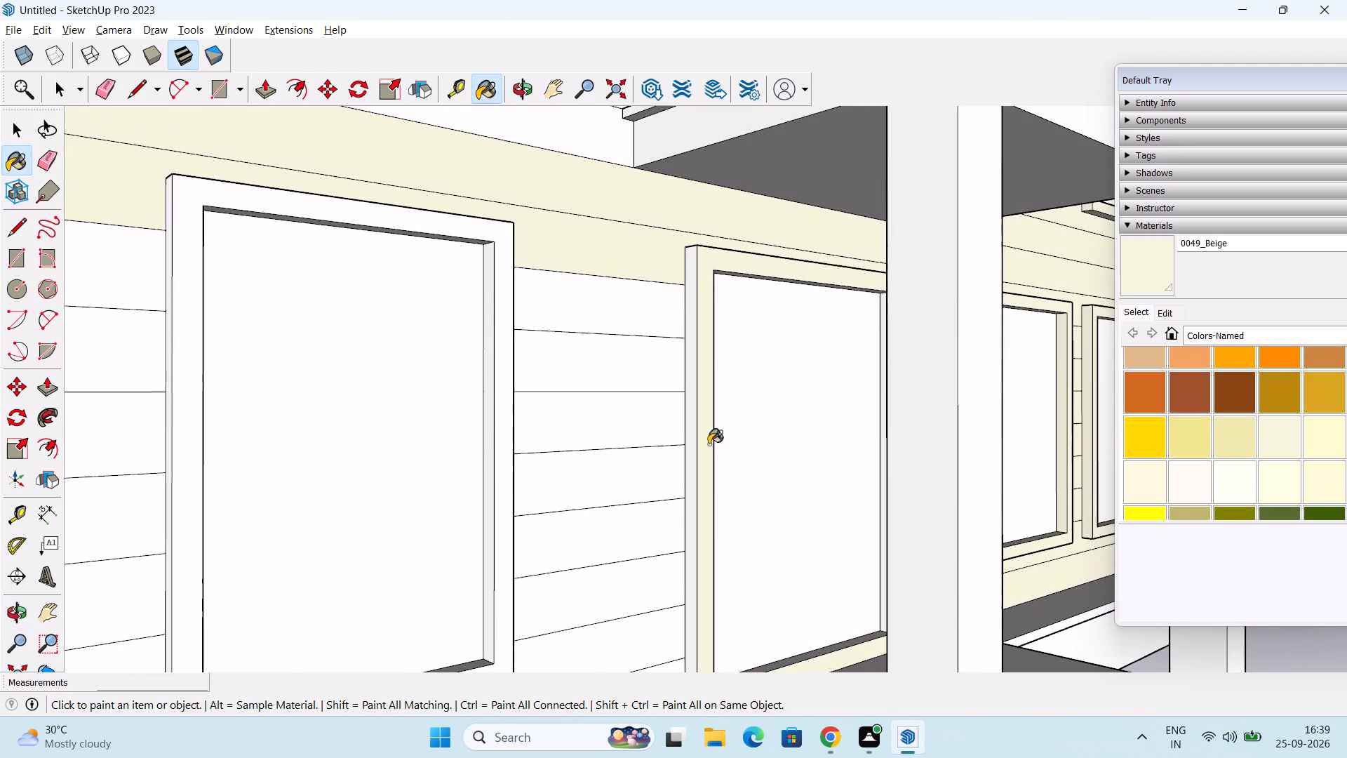
click(688, 450)
Paint the inner side, bottom and top faces of the ground-floor entrance frame Beige.
shift+middle_drag(852, 444, 765, 423)
middle_drag(770, 424, 862, 432)
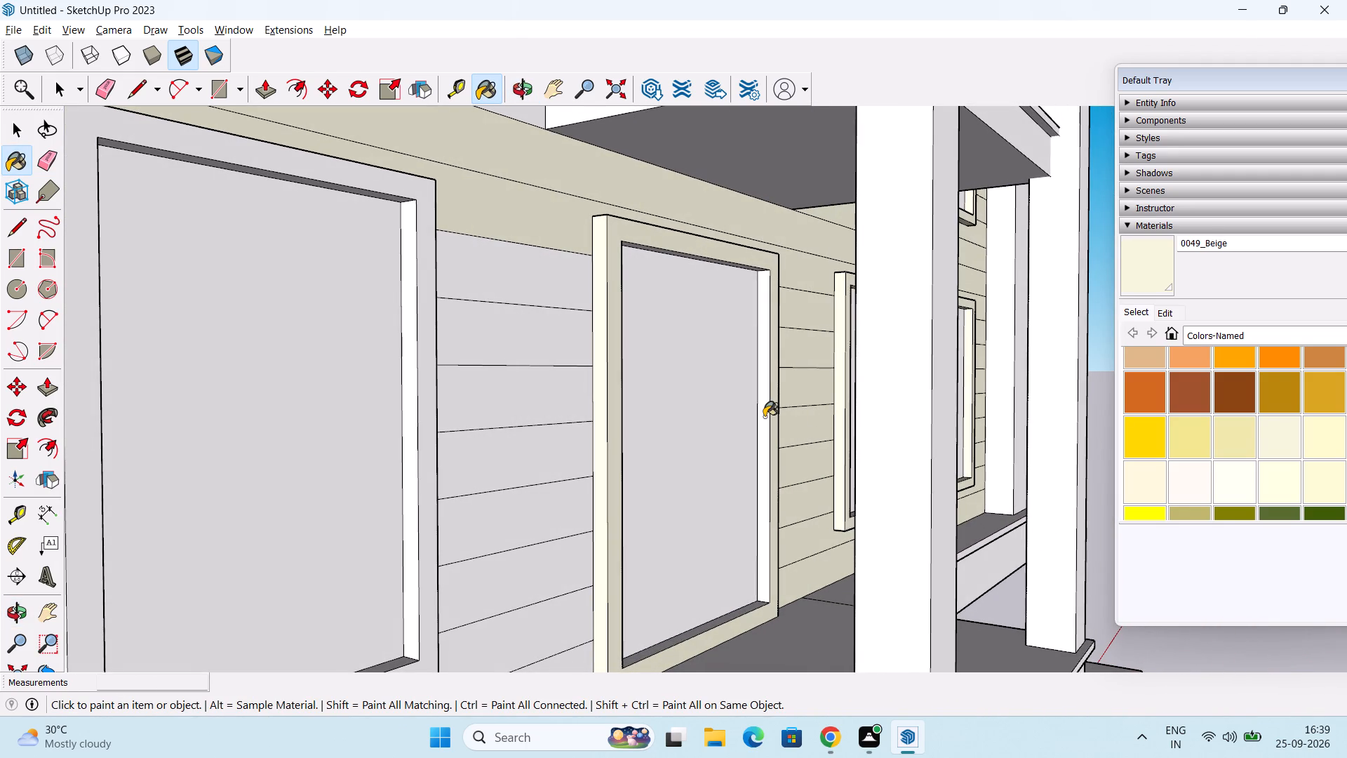
click(764, 417)
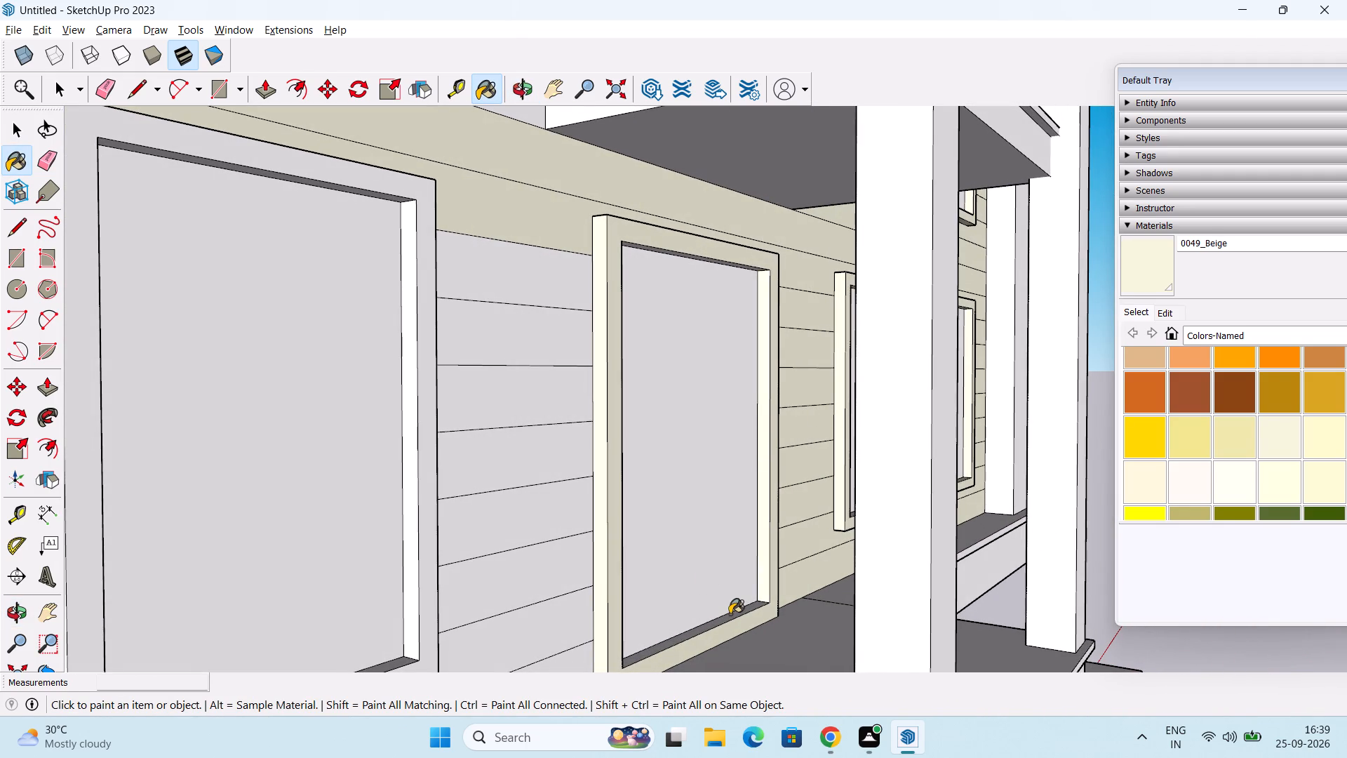
click(730, 614)
middle_drag(738, 594, 238, 735)
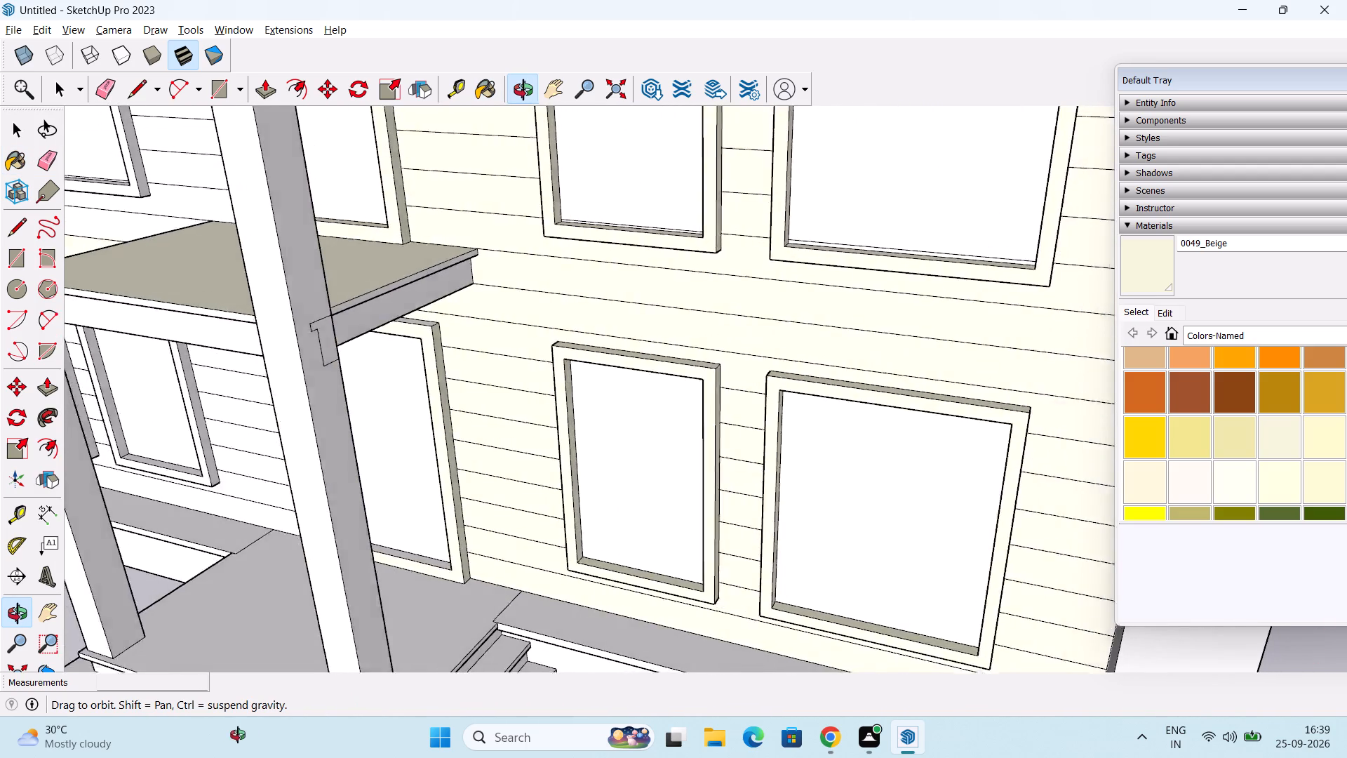
middle_drag(238, 735, 217, 717)
click(416, 546)
middle_drag(425, 540, 453, 488)
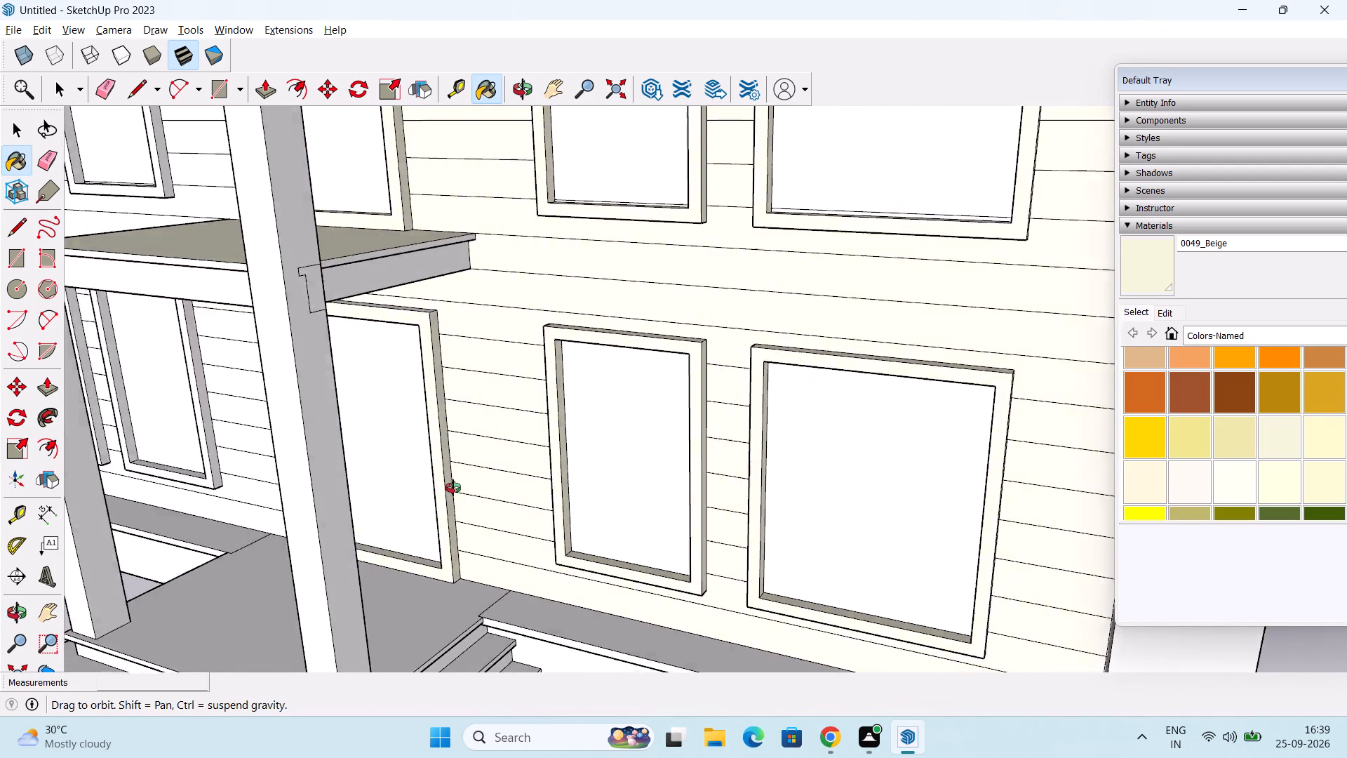
middle_drag(453, 488, 535, 258)
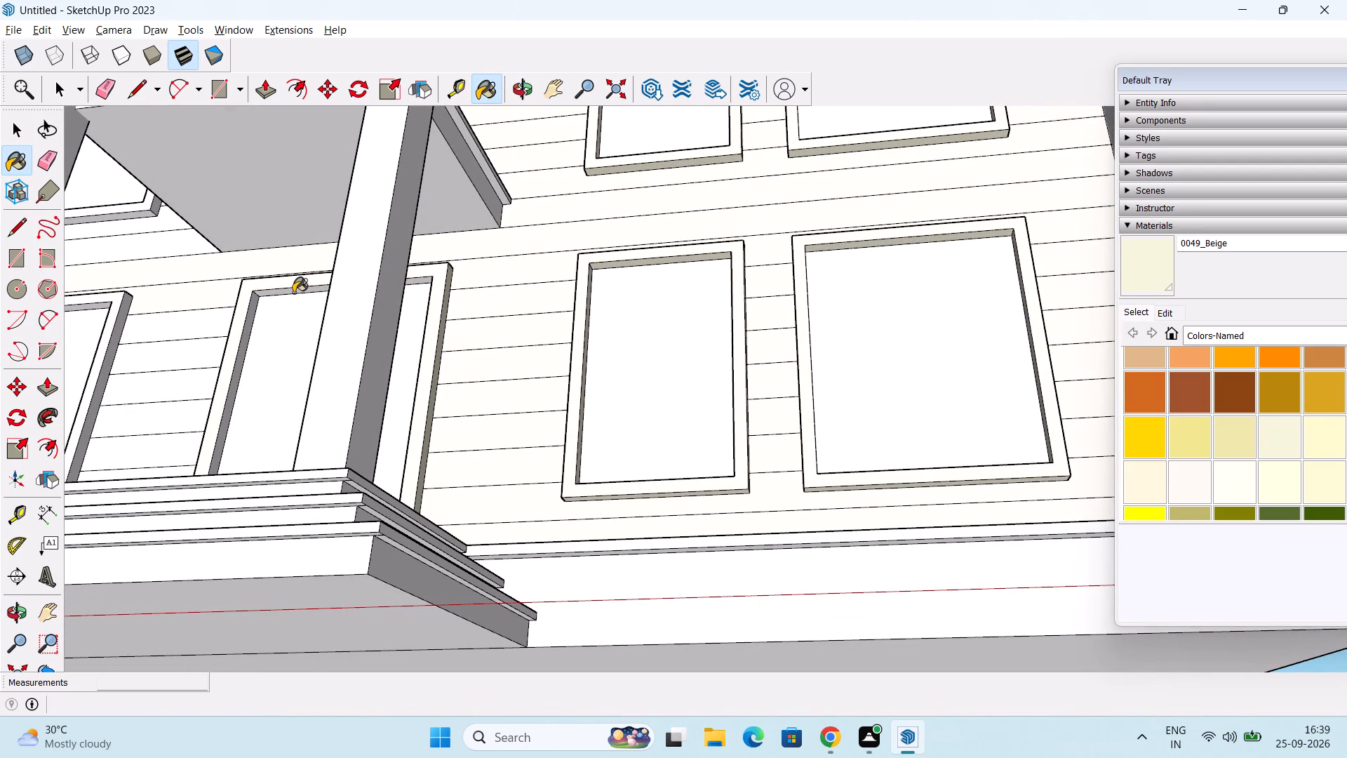
click(293, 290)
Paint the outer top face of the ground-floor entrance frame, beneath the slab, Beige.
scroll(294, 309, down, 2)
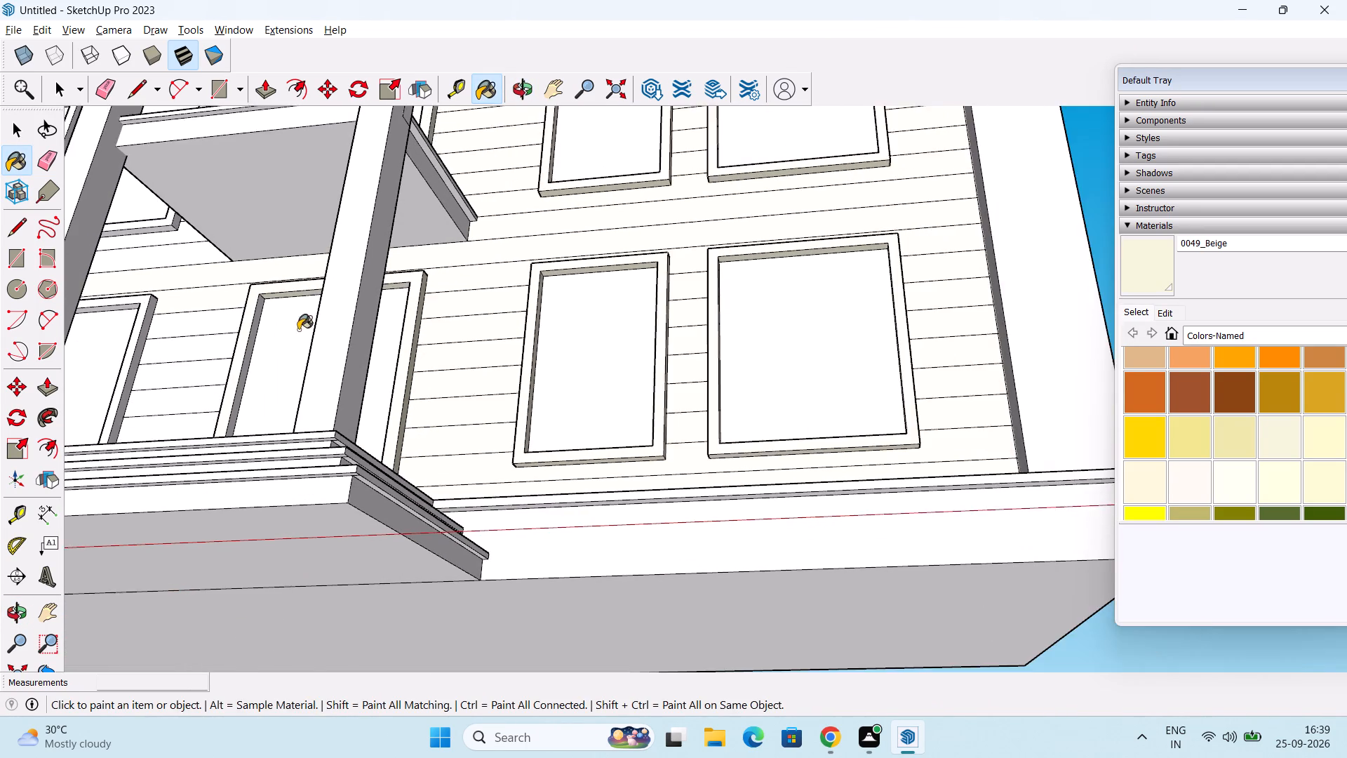
middle_drag(300, 329, 681, 563)
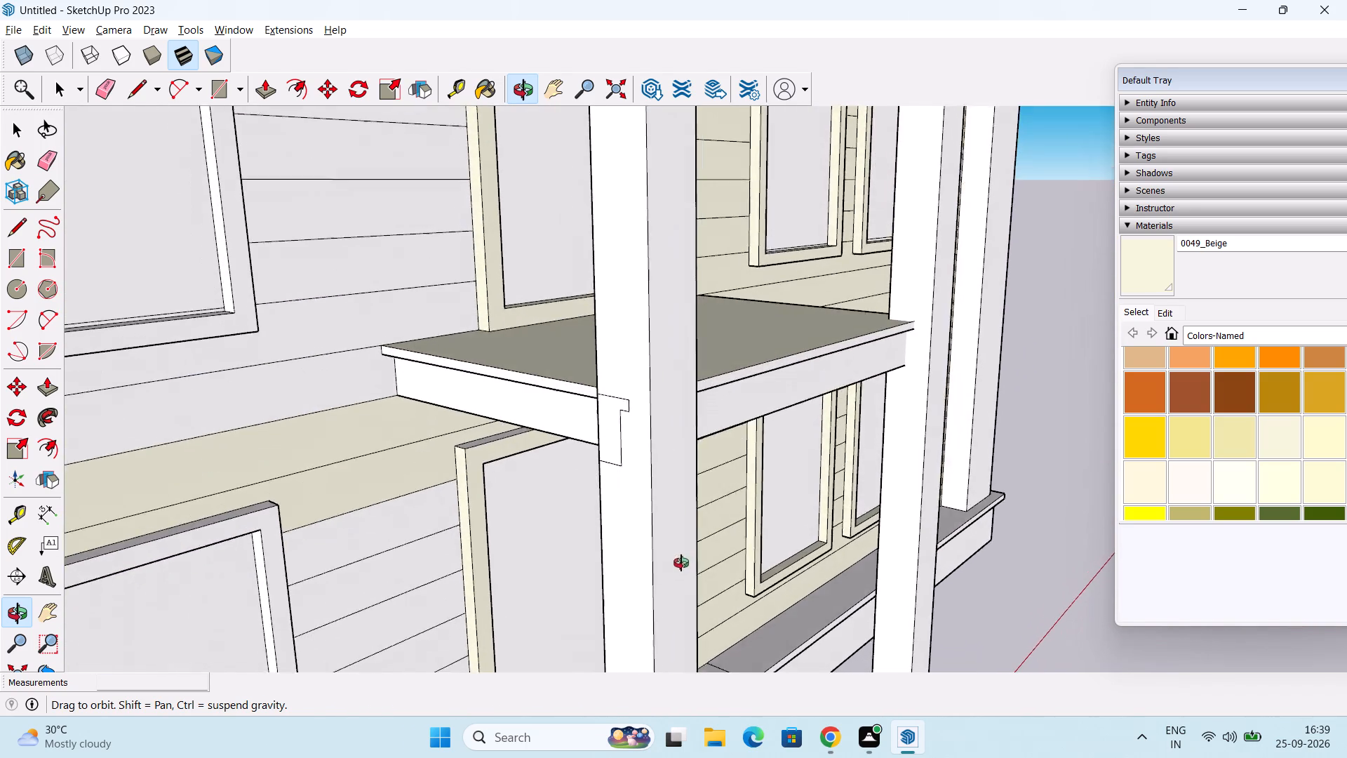
middle_drag(681, 563, 682, 562)
scroll(601, 487, up, 6)
click(455, 427)
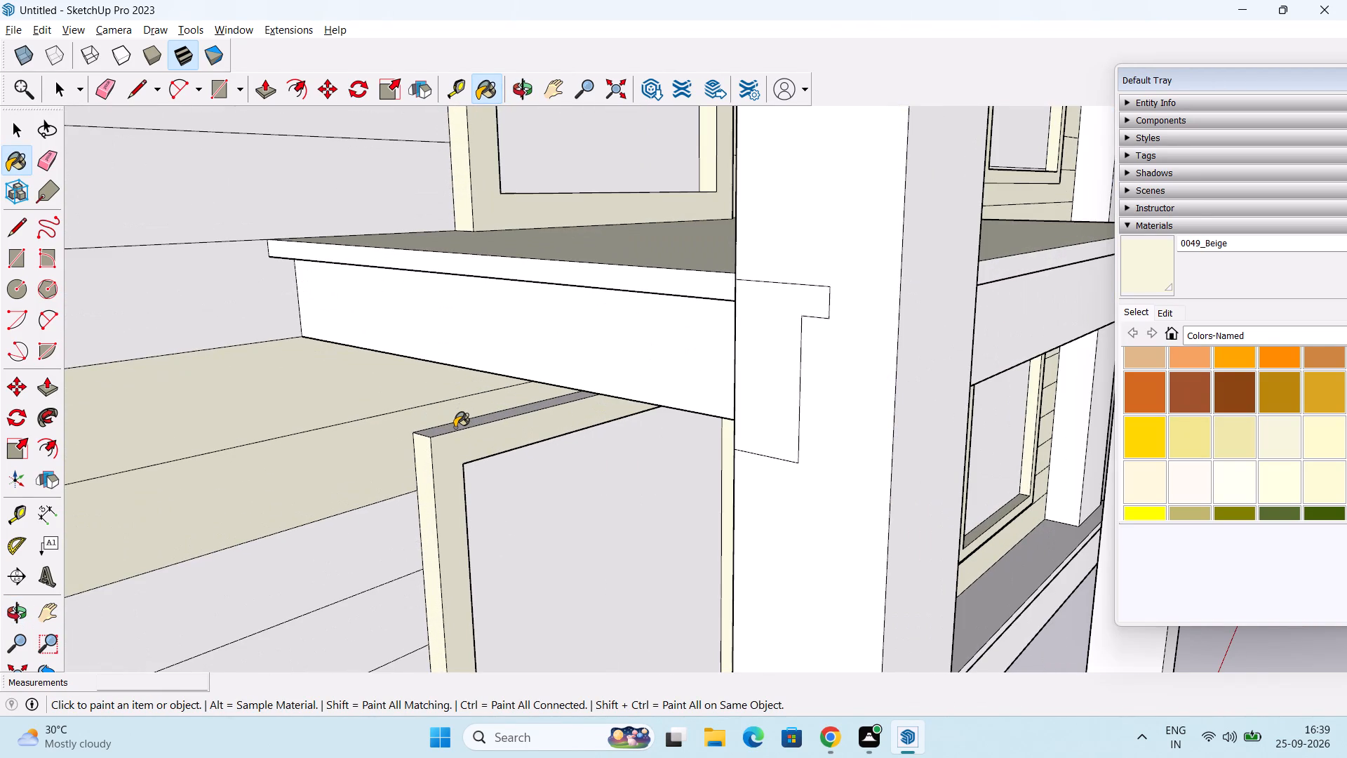
Paint the ground-floor cladding boards between the entrance frame and the adjacent narrow window Beige, down to the base.
click(368, 557)
scroll(376, 533, down, 6)
middle_drag(406, 510, 444, 415)
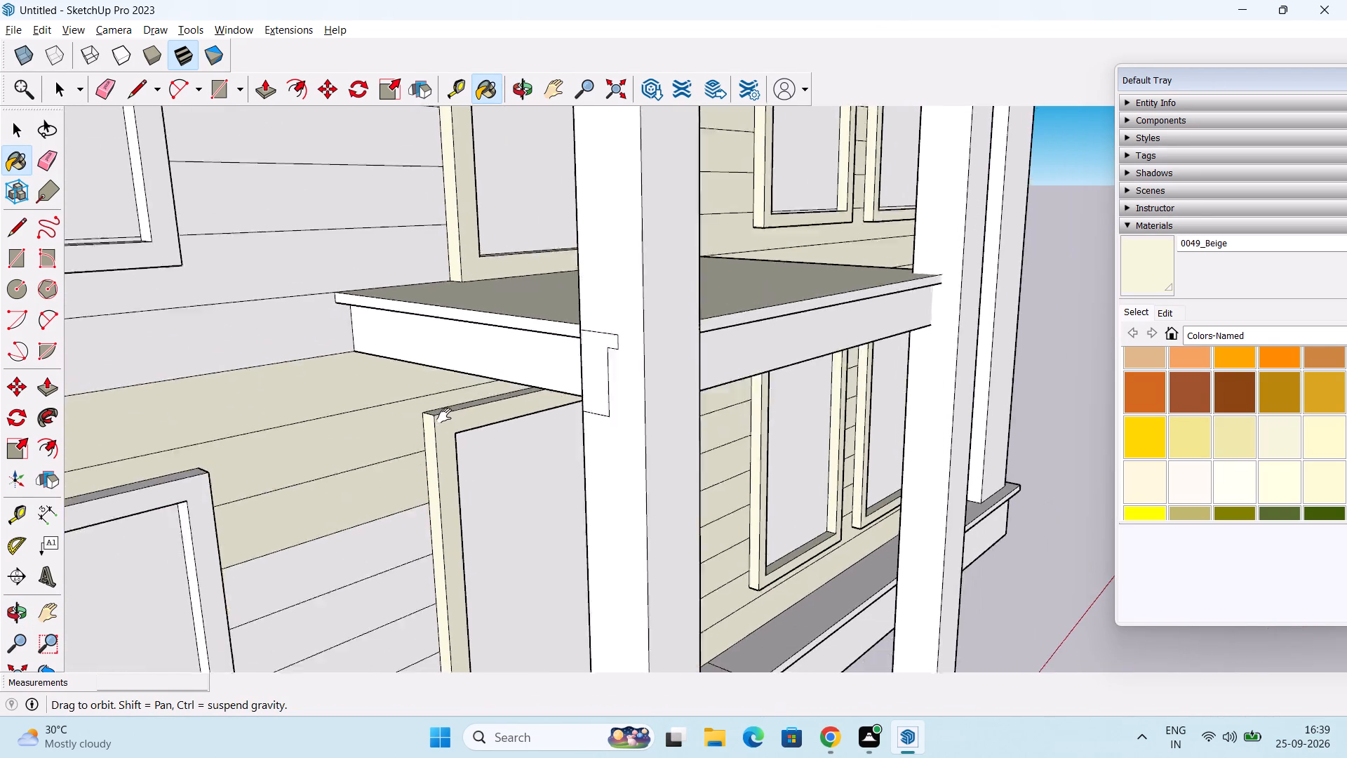
middle_drag(444, 415, 544, 277)
click(448, 380)
click(445, 437)
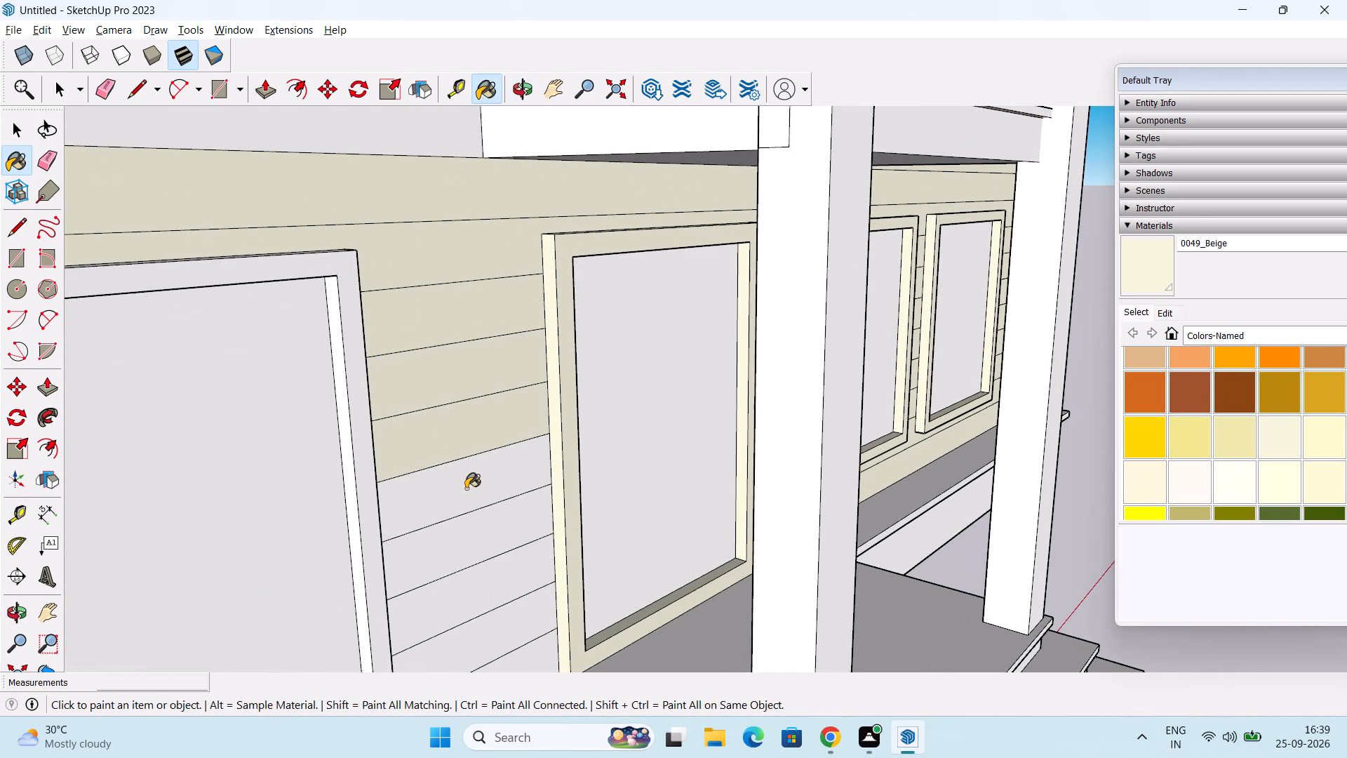
drag(466, 488, 464, 495)
click(471, 531)
click(485, 580)
click(509, 621)
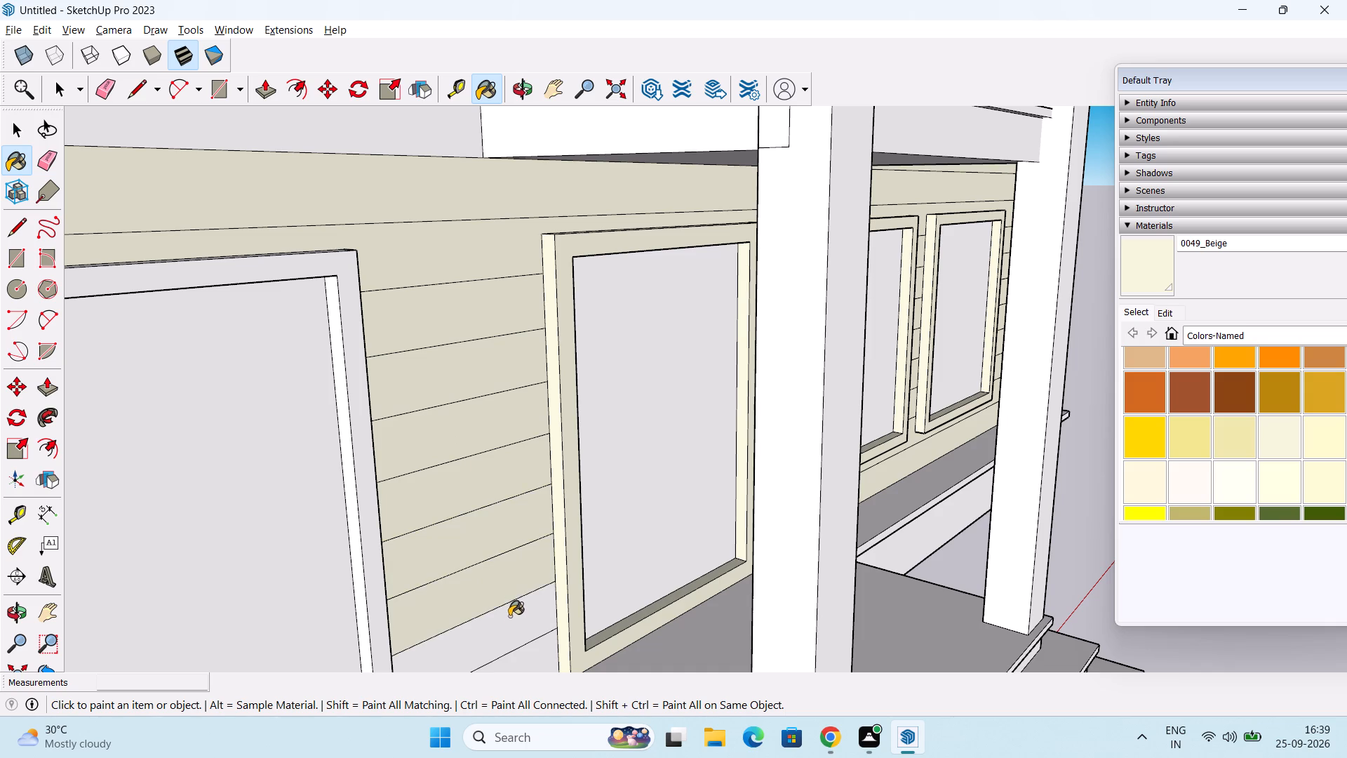
middle_drag(510, 601, 519, 406)
click(514, 470)
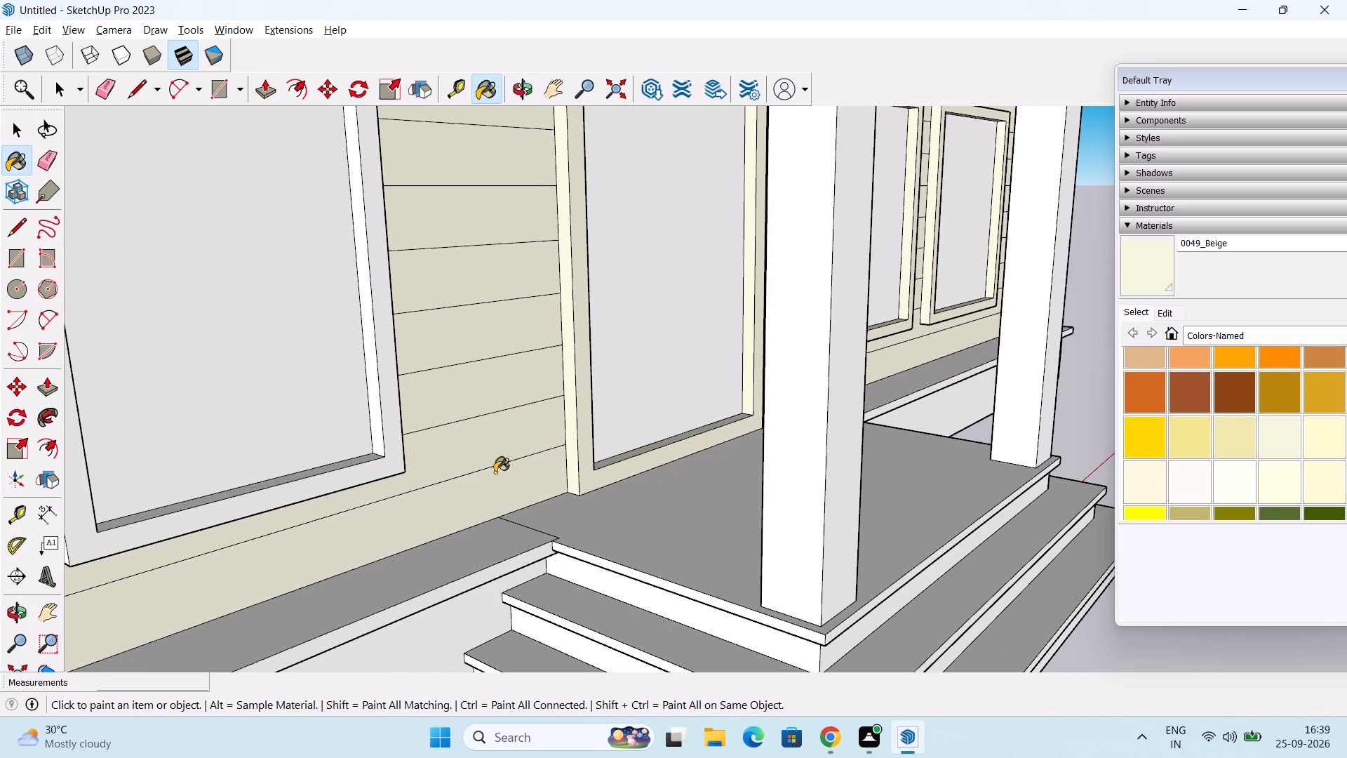
Paint the front face, one inner side and one outer side of the narrow ground-floor window frame beside the entrance Beige.
scroll(462, 472, down, 3)
click(396, 475)
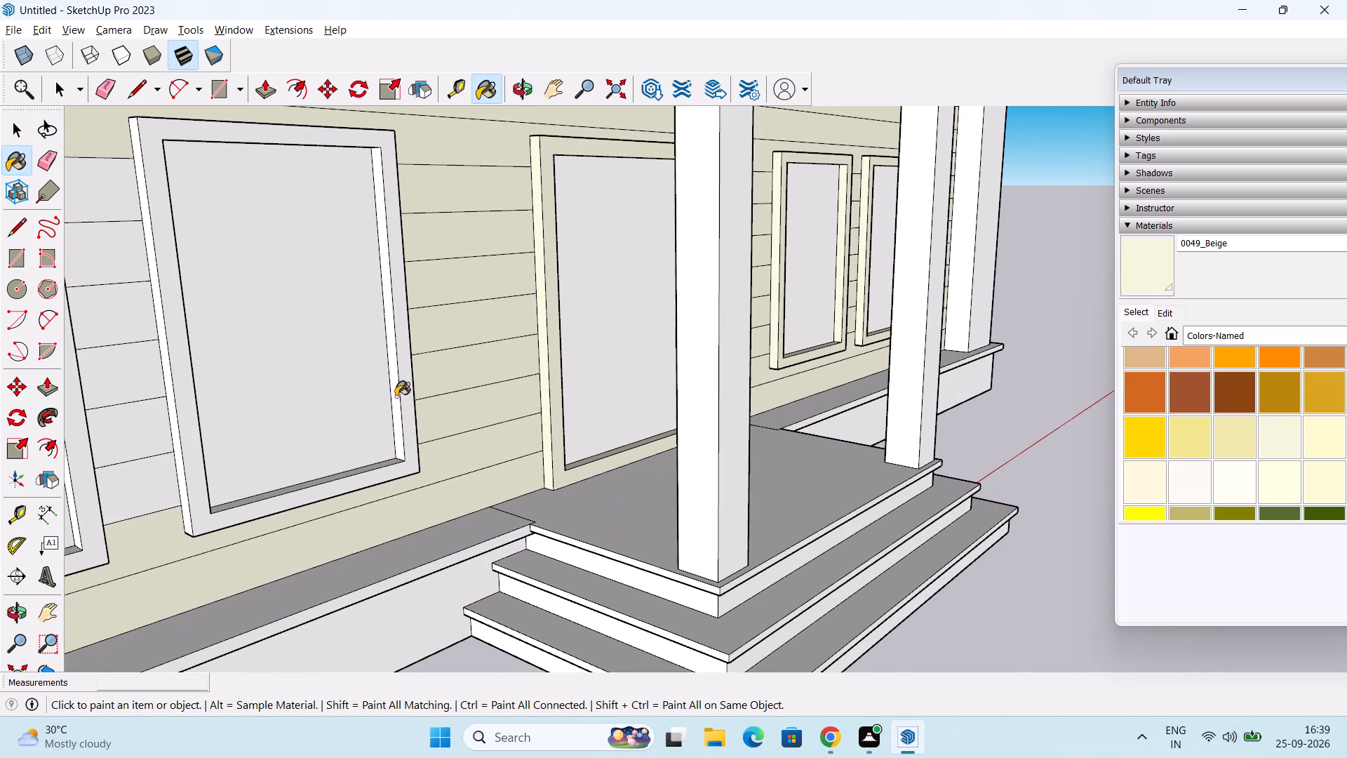
click(396, 397)
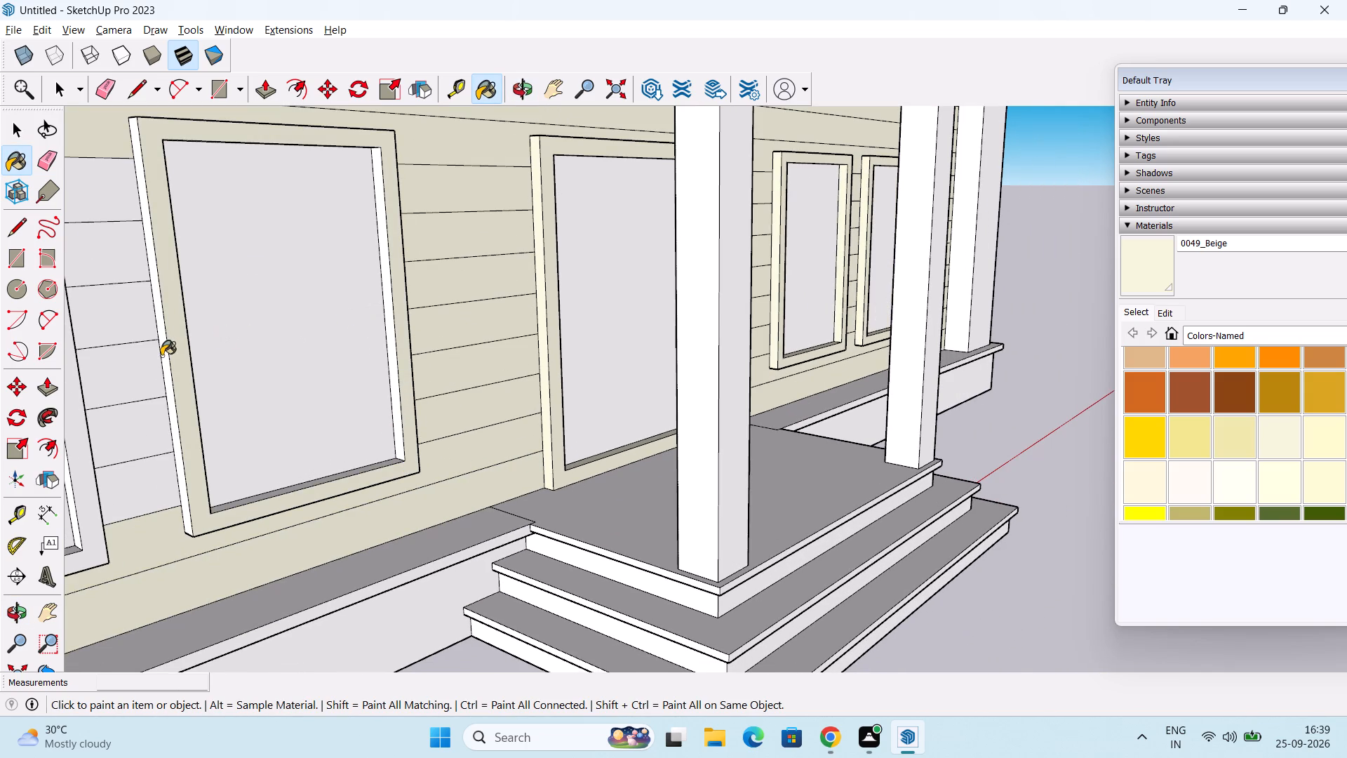
click(161, 356)
click(165, 357)
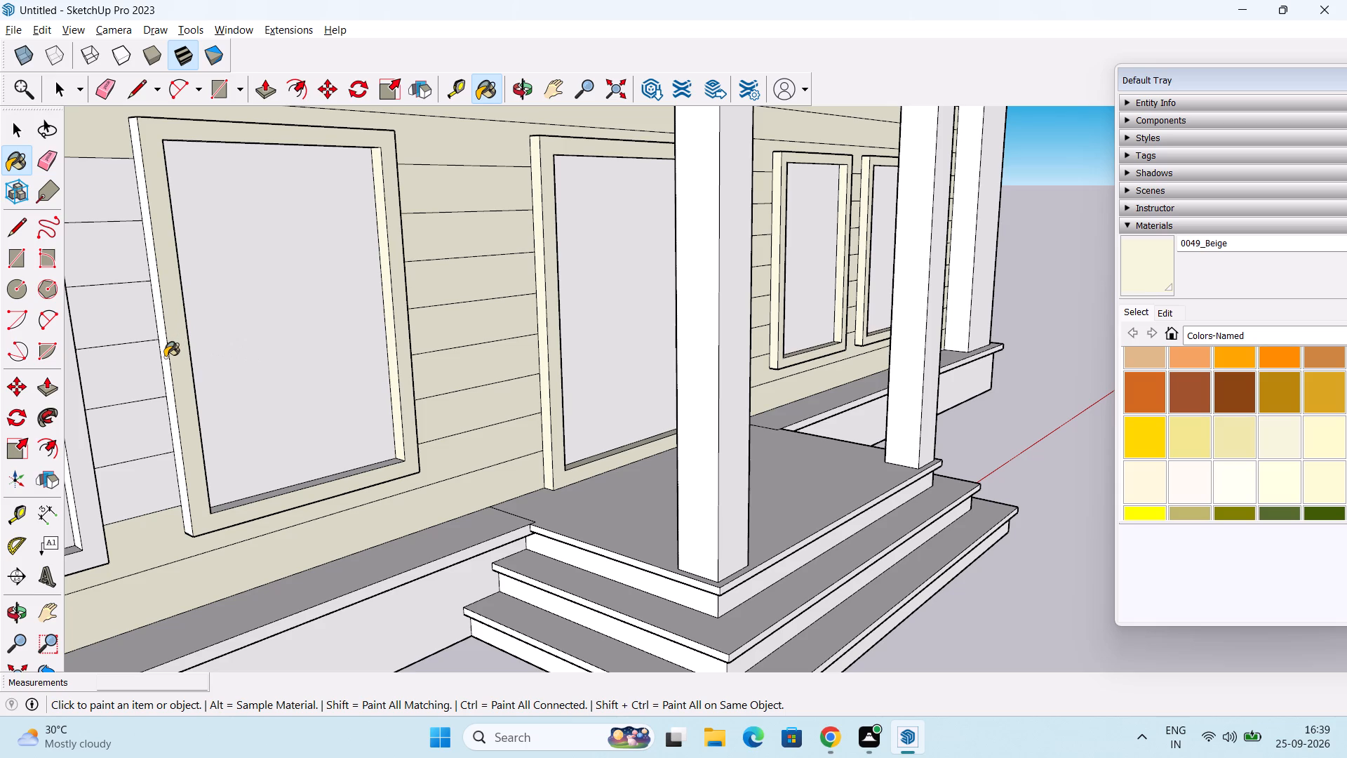
Paint the cladding boards between the narrow and large ground-floor windows Beige.
click(105, 208)
click(100, 263)
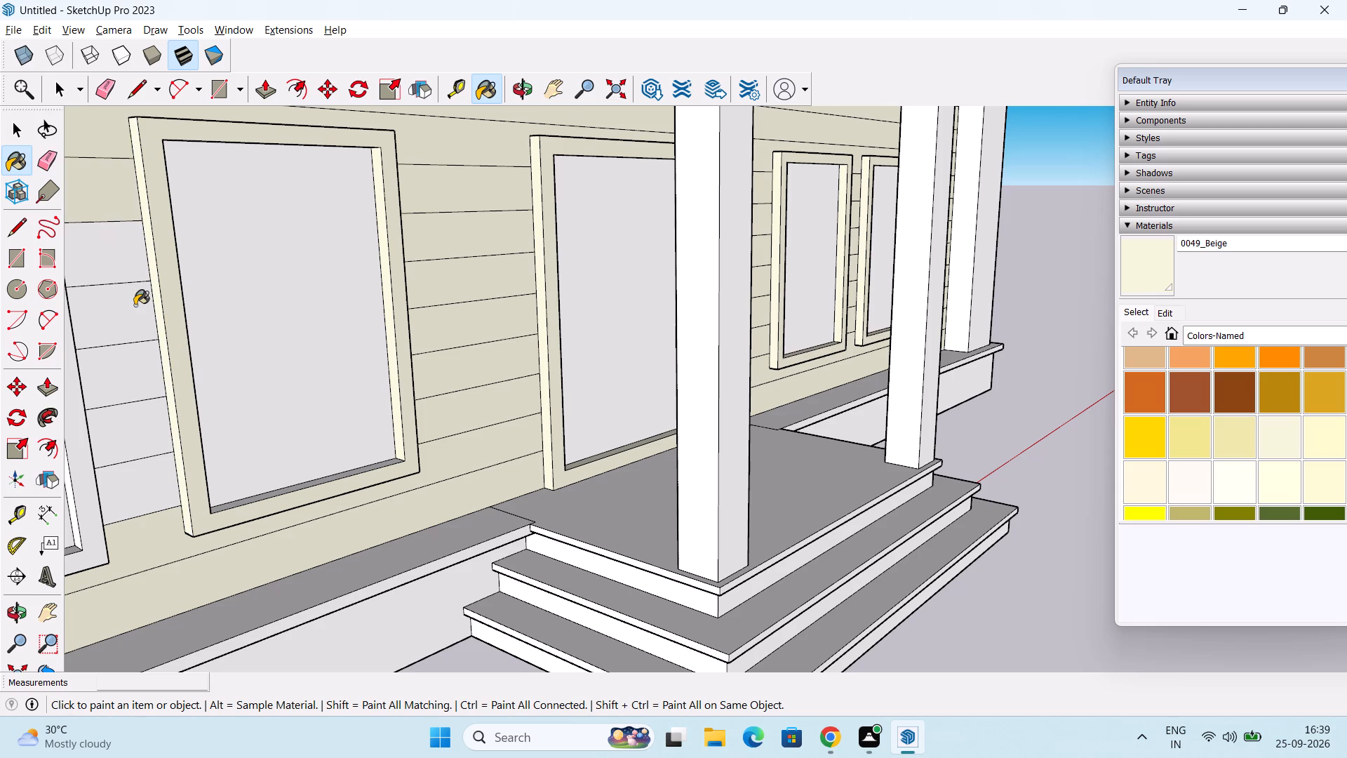
click(135, 305)
click(130, 363)
click(133, 414)
click(149, 481)
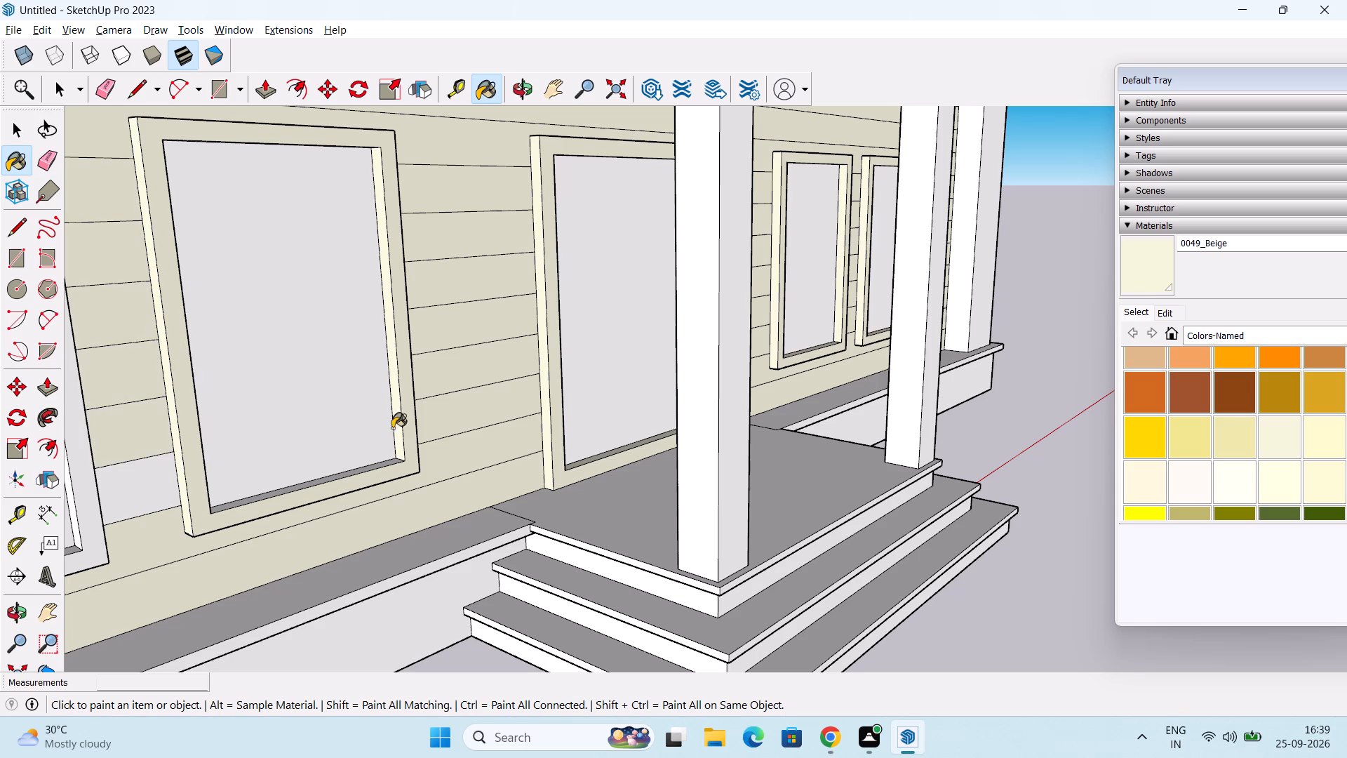
On the entrance's other side, paint the nearest ground-floor window frame's inner side, inner bottom and outer side faces Beige.
middle_drag(395, 427, 55, 494)
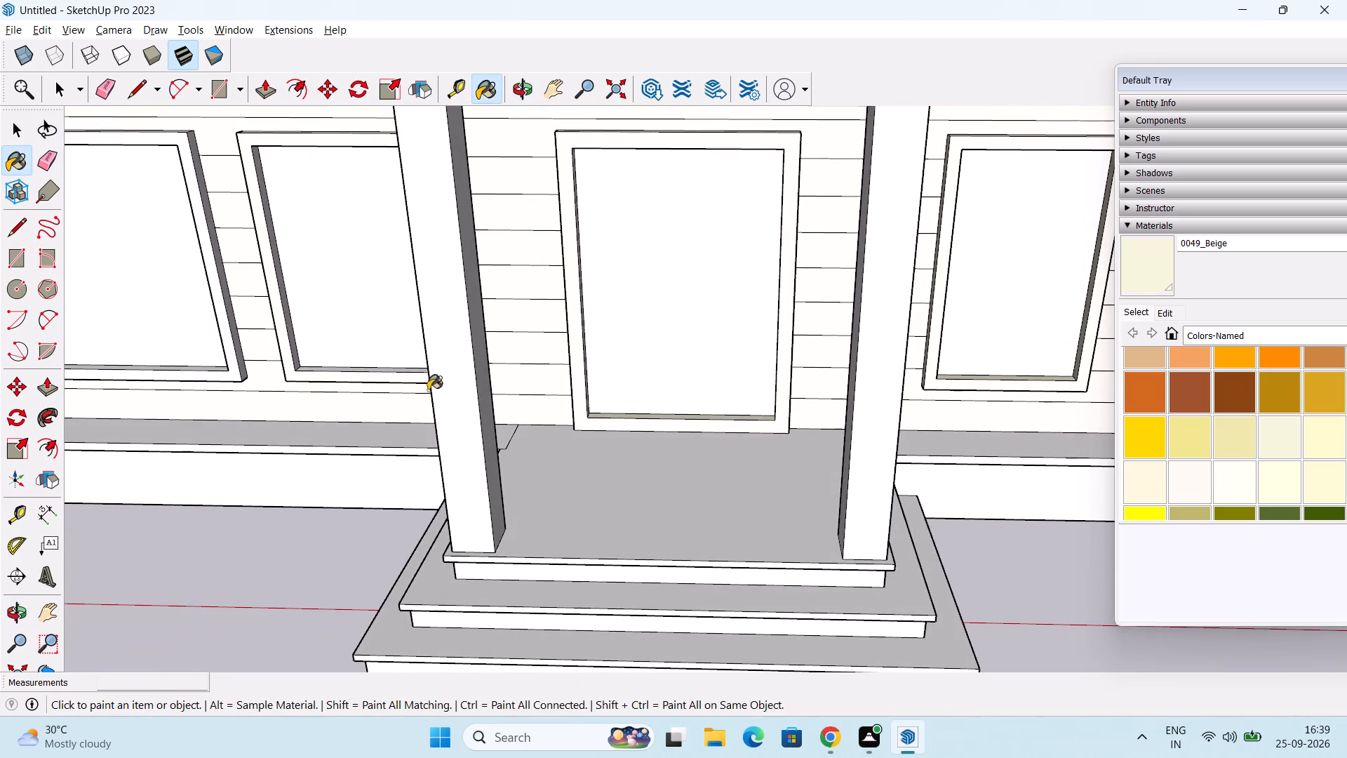
middle_drag(472, 371, 225, 359)
scroll(528, 245, up, 3)
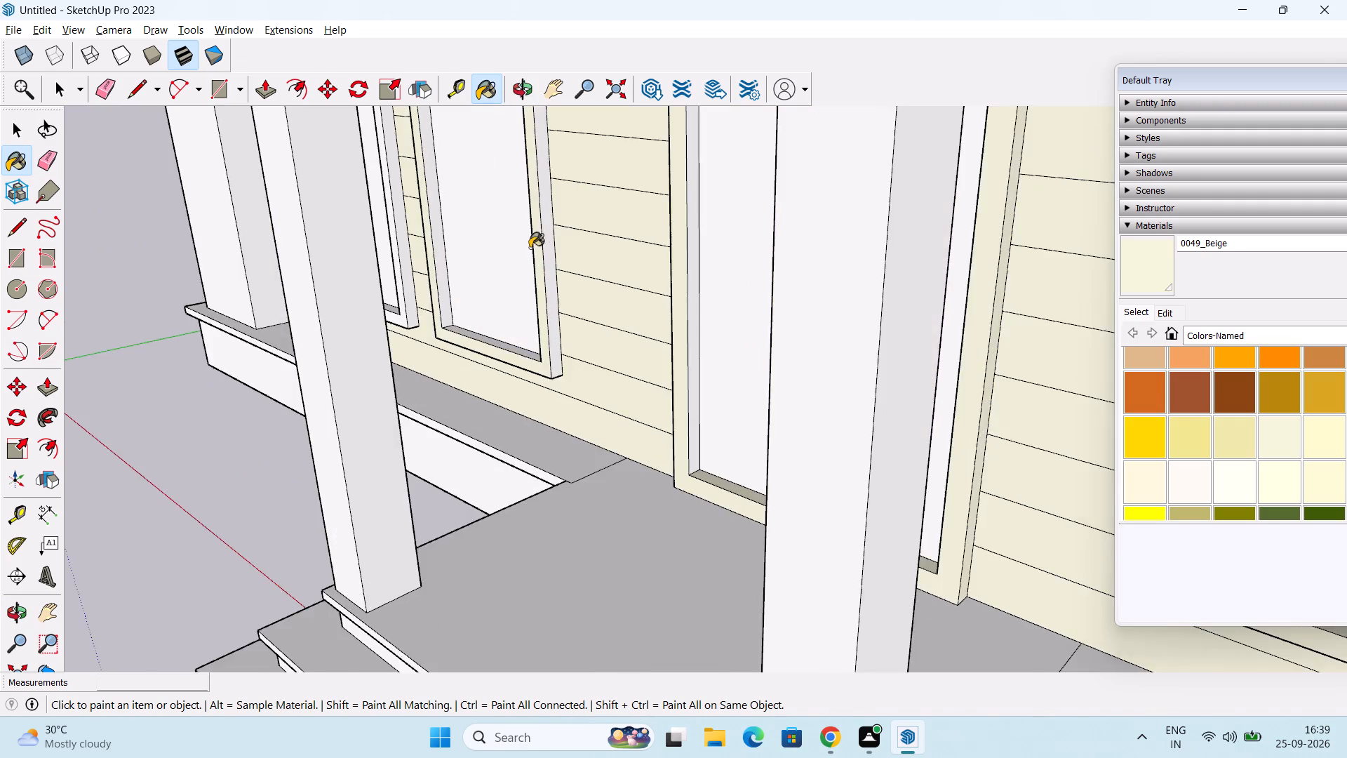
scroll(530, 248, up, 6)
click(396, 283)
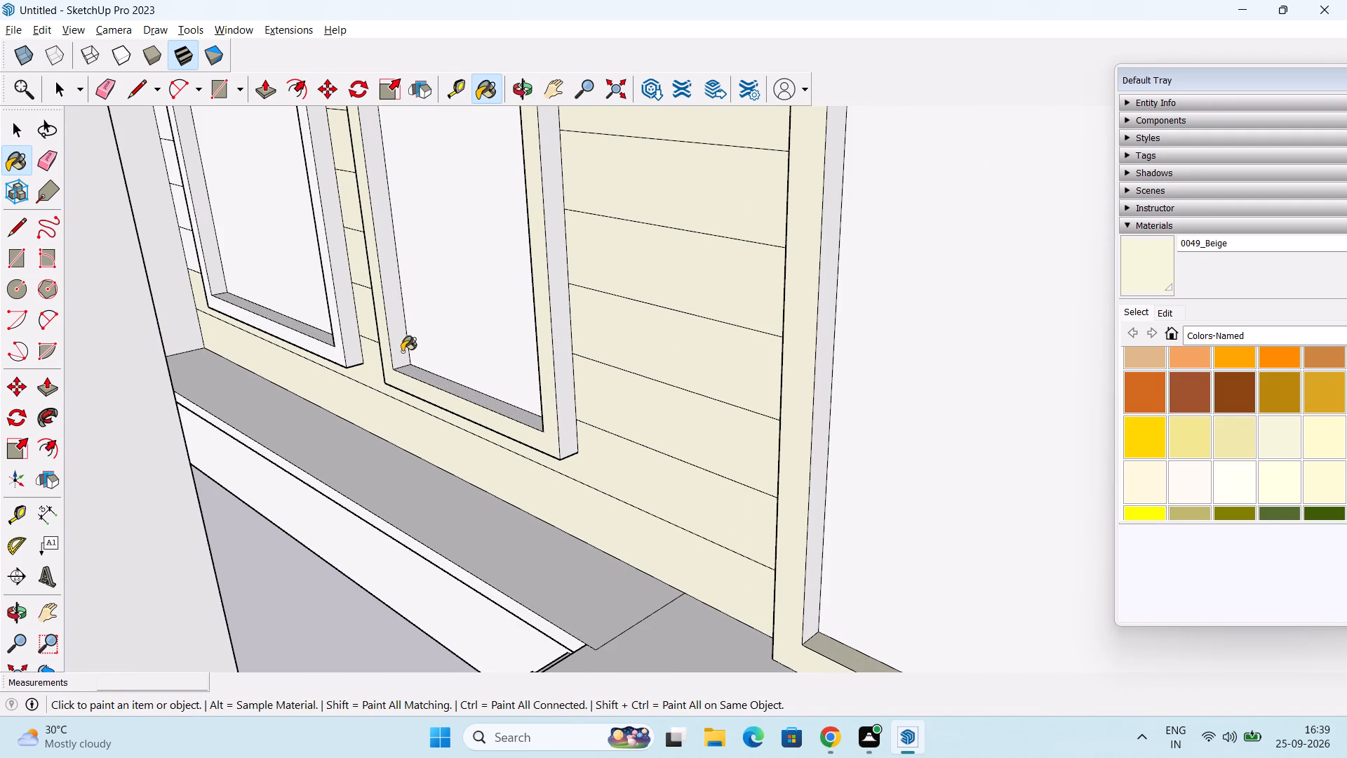
click(439, 383)
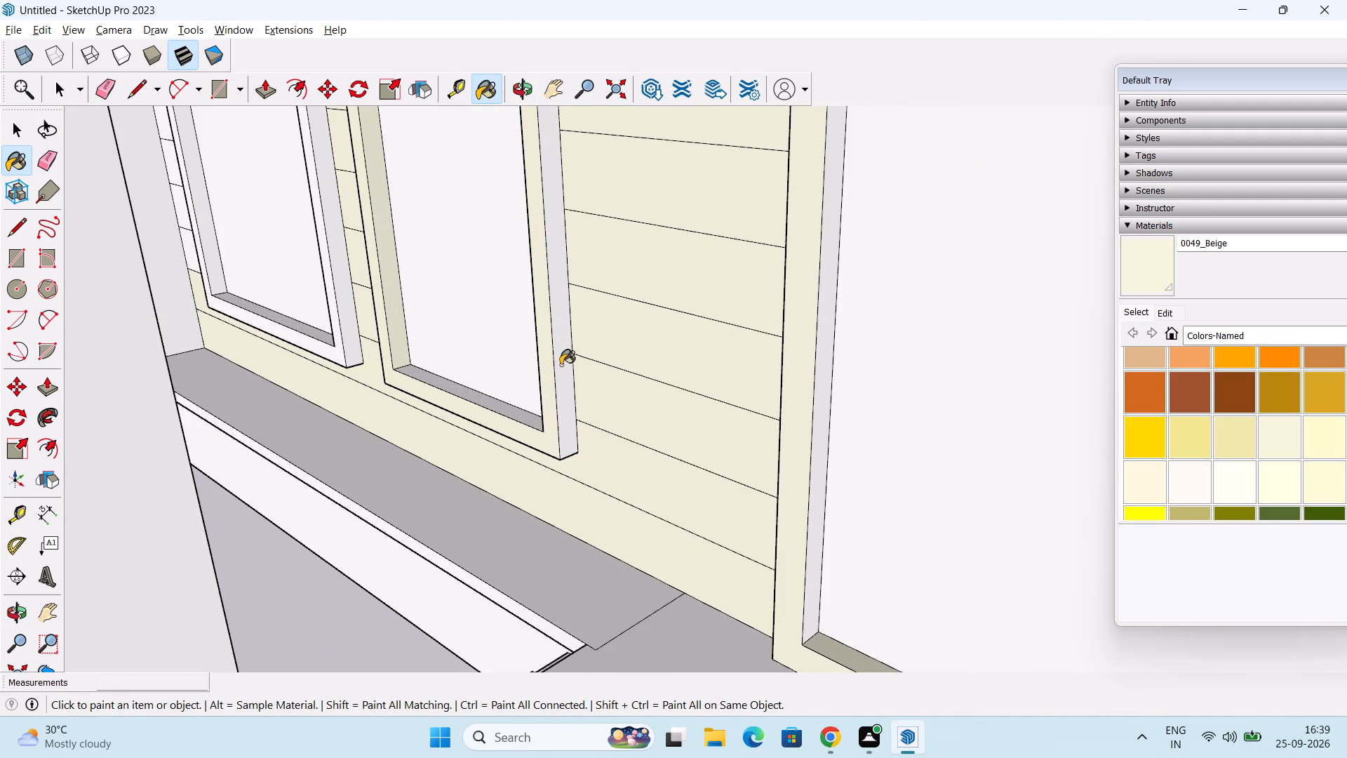
click(567, 367)
Paint the front, outer side, inner bottom and inner side faces of the ground-floor window frame farther from the entrance Beige.
click(309, 346)
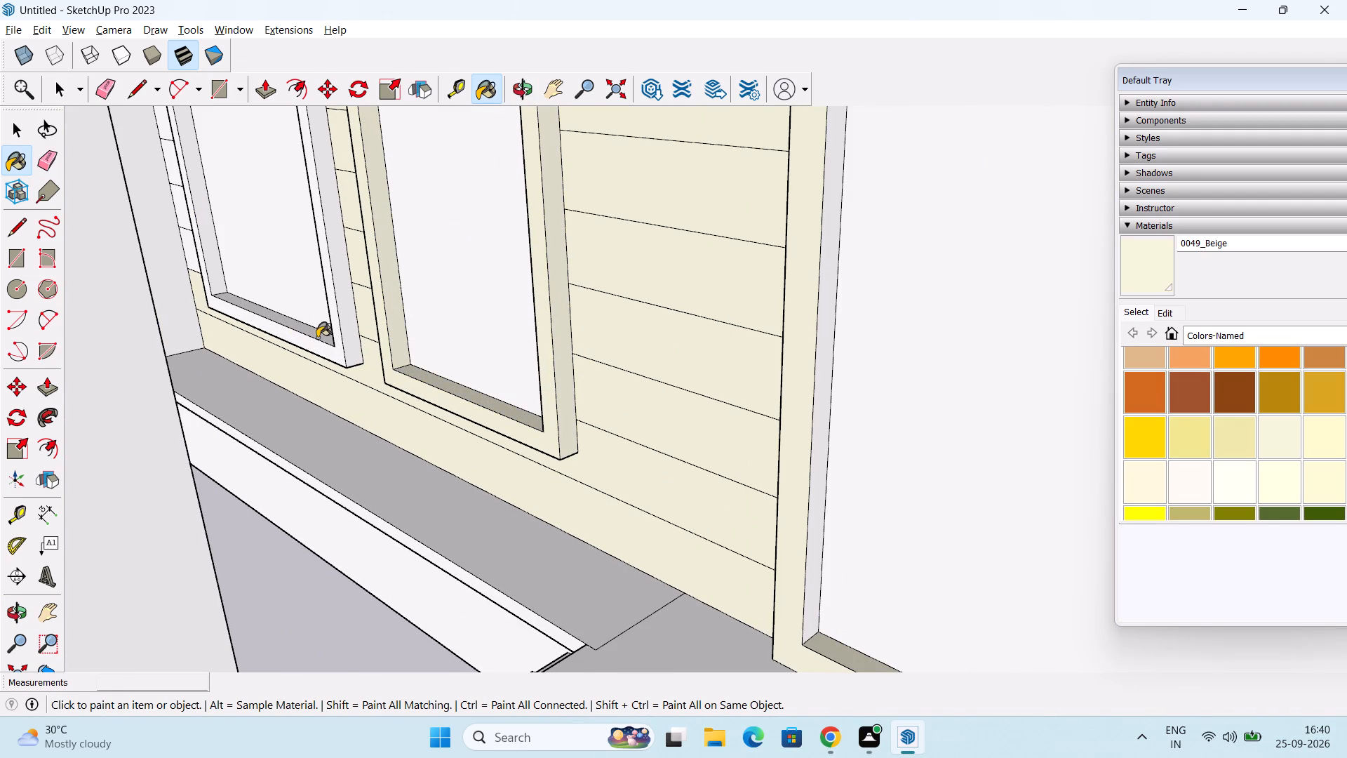
click(347, 307)
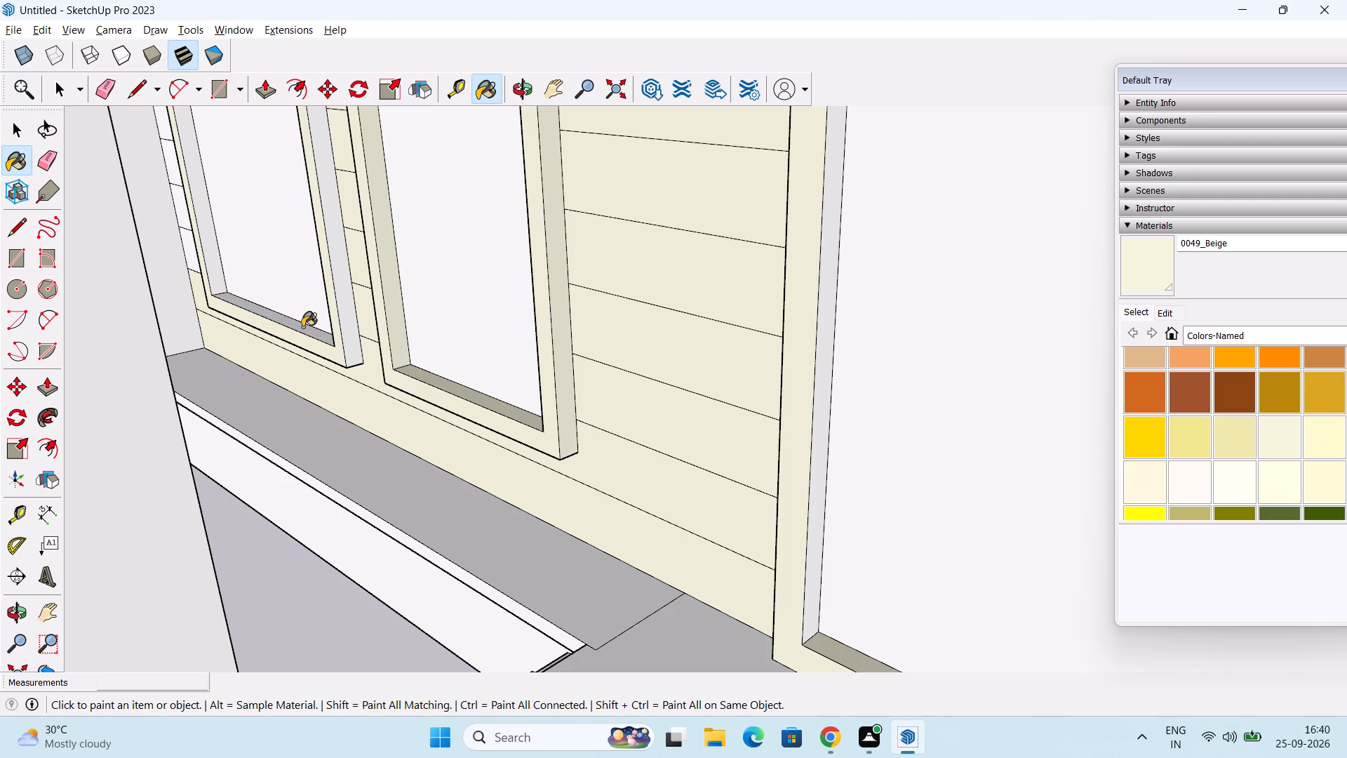
click(302, 327)
click(208, 233)
Paint the outer top faces of the narrow and large ground-floor window frames Beige.
scroll(319, 260, down, 3)
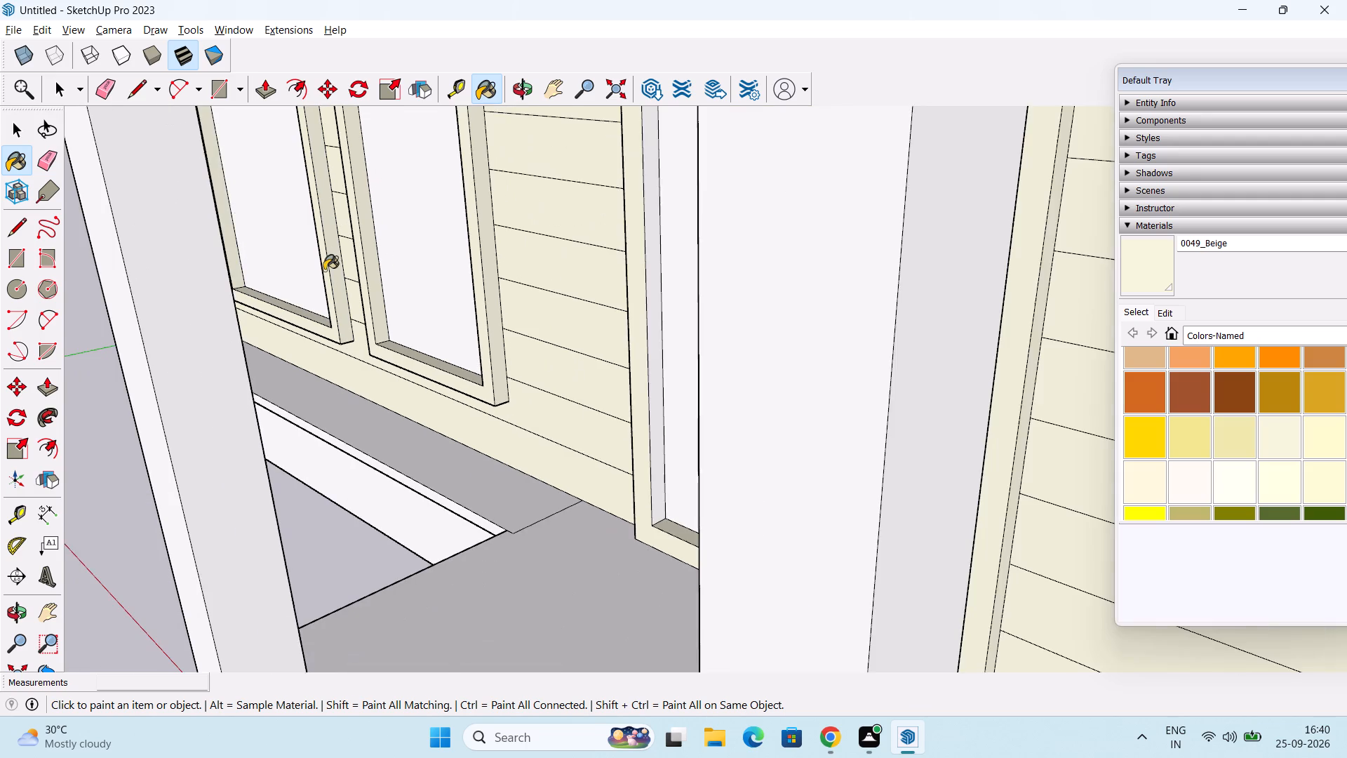
scroll(325, 271, down, 1)
middle_drag(294, 288, 473, 213)
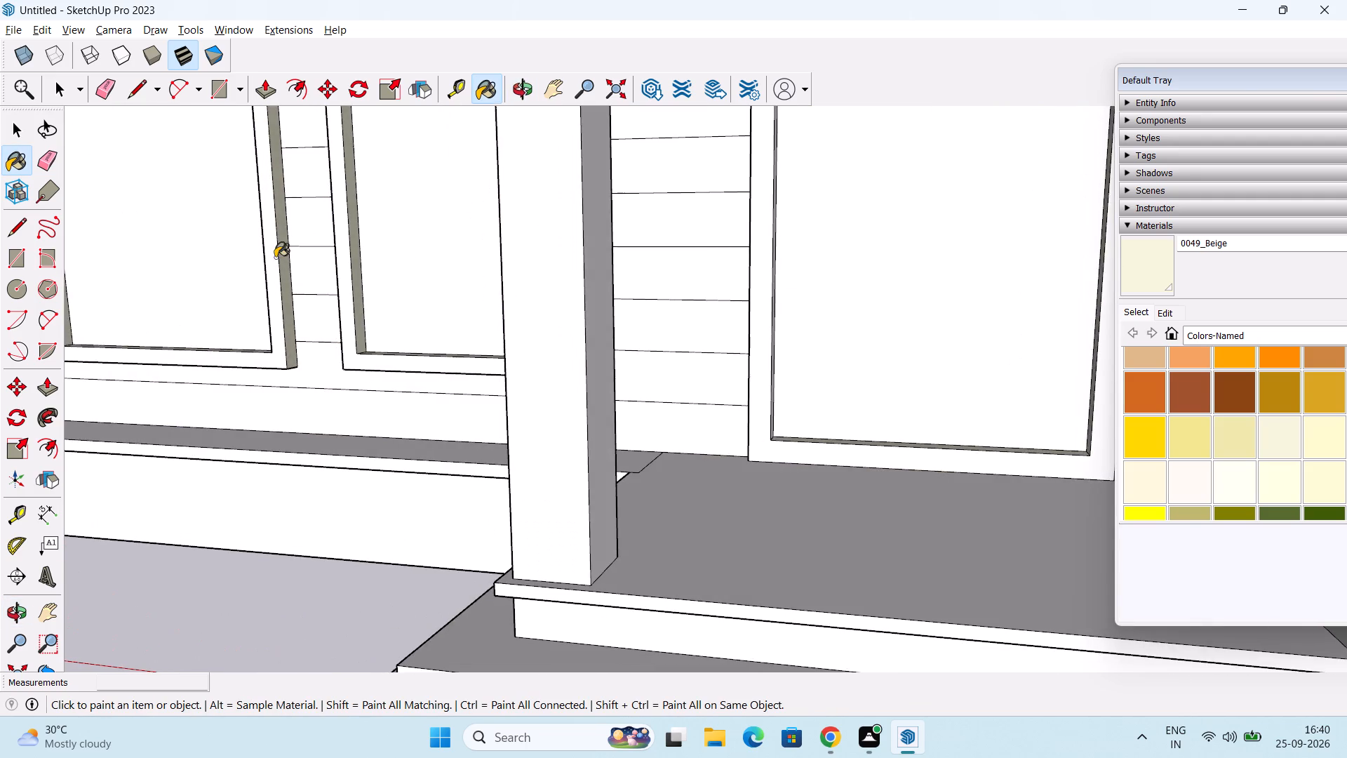
scroll(274, 256, down, 2)
middle_drag(273, 252, 489, 287)
scroll(490, 287, down, 3)
middle_drag(443, 276, 742, 484)
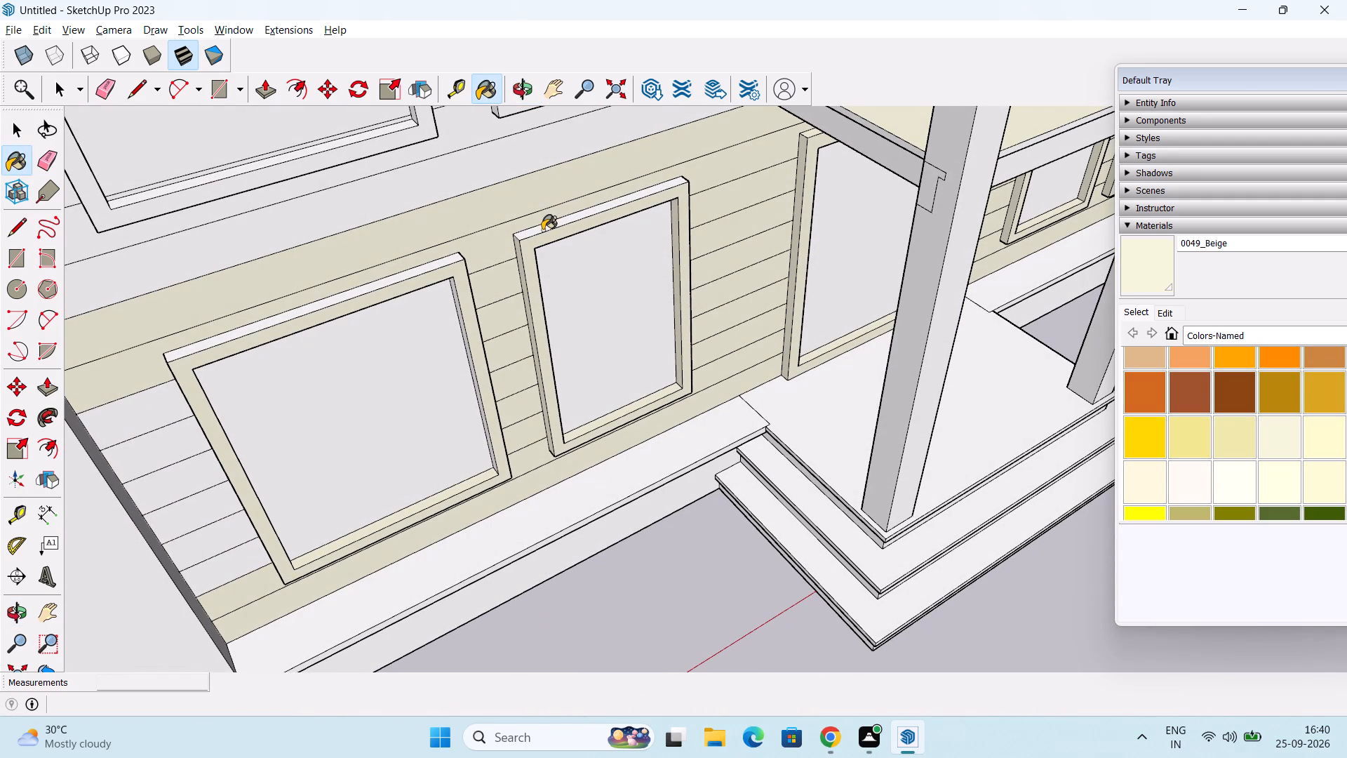
click(544, 227)
click(394, 277)
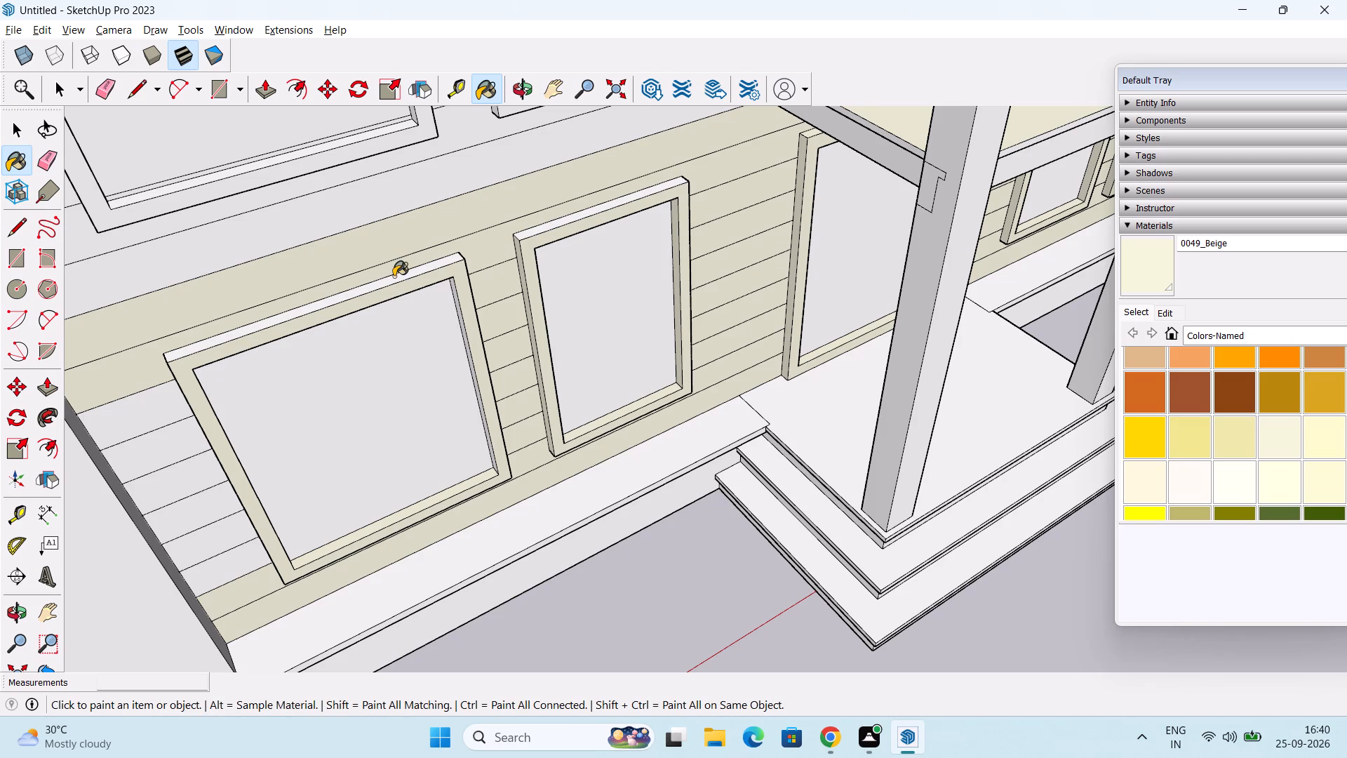
Paint the large ground-floor window frame's unpainted inner side and corner-facing outer side Beige.
middle_drag(489, 315, 564, 298)
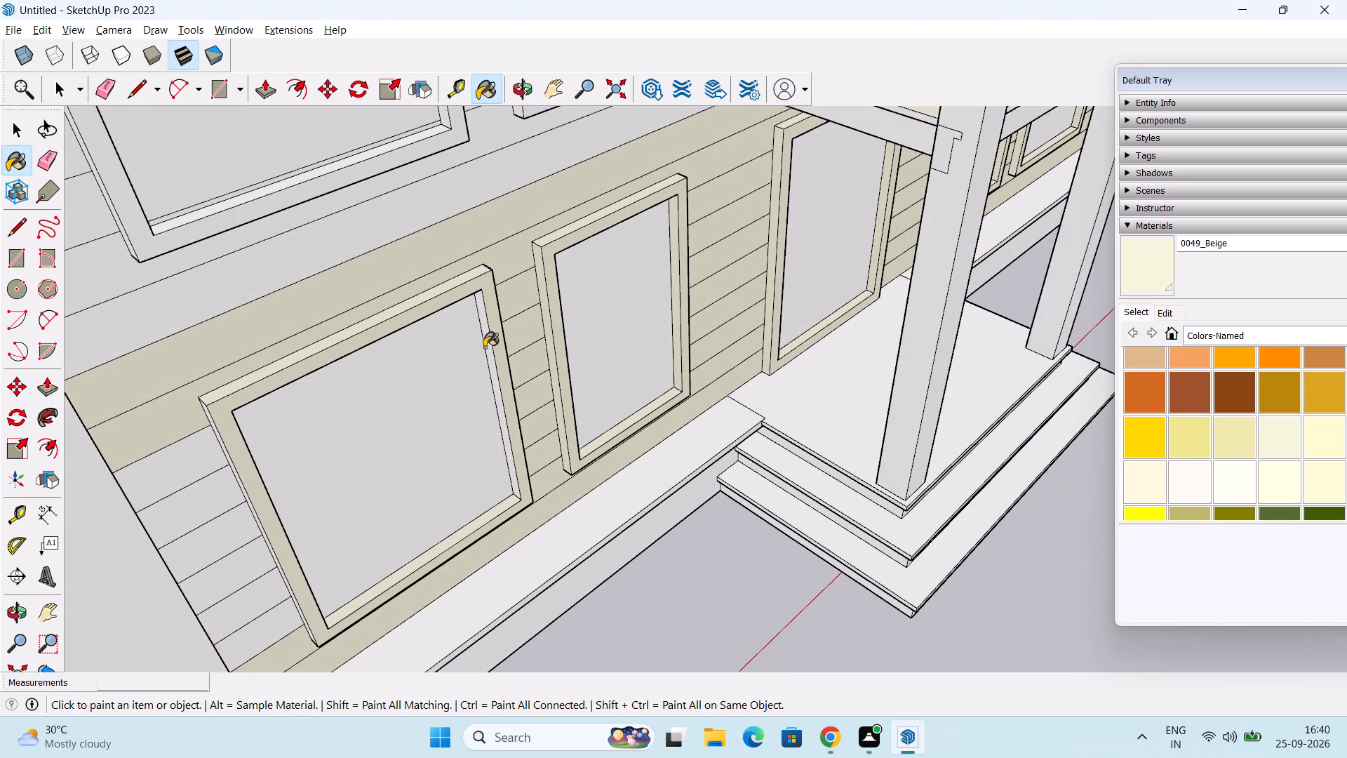
click(490, 350)
middle_drag(490, 347, 579, 251)
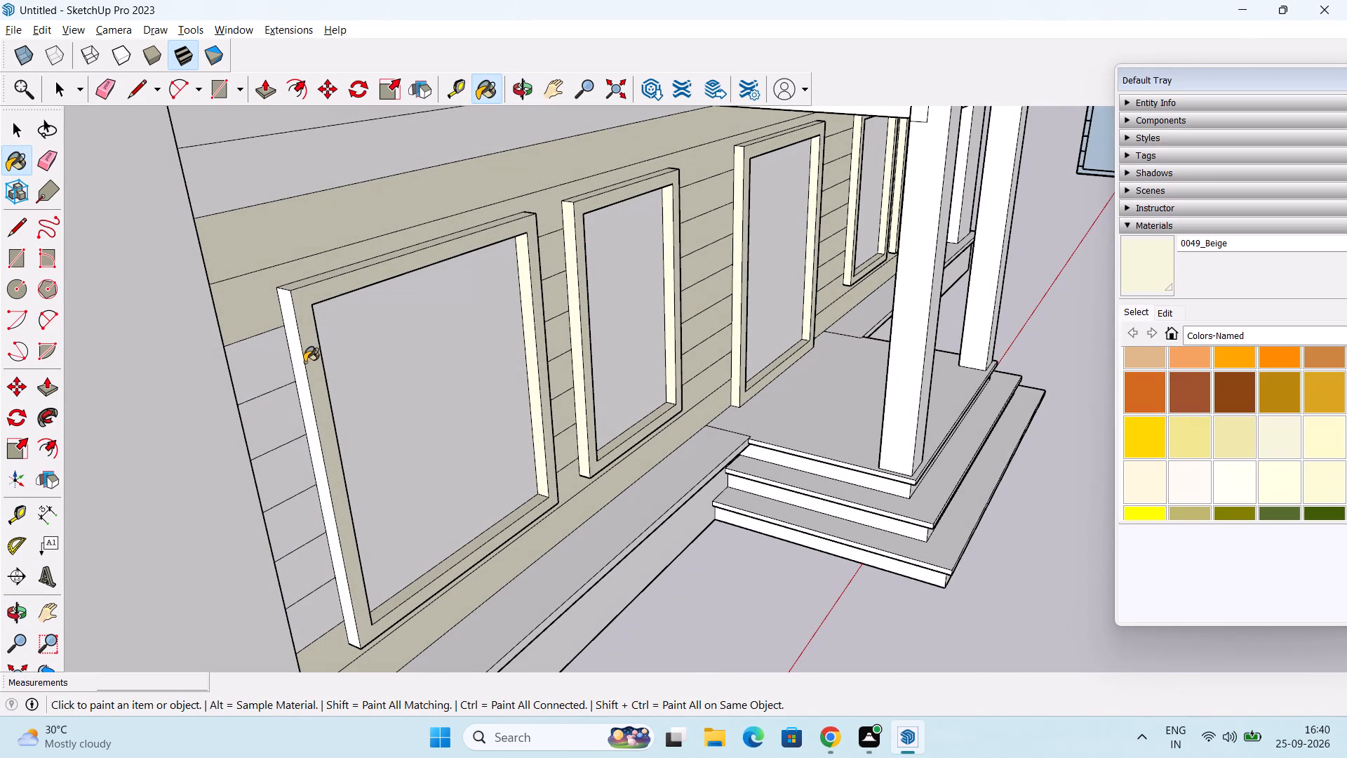
click(301, 368)
Paint the ground-floor cladding boards between the large window and the building corner Beige.
click(283, 367)
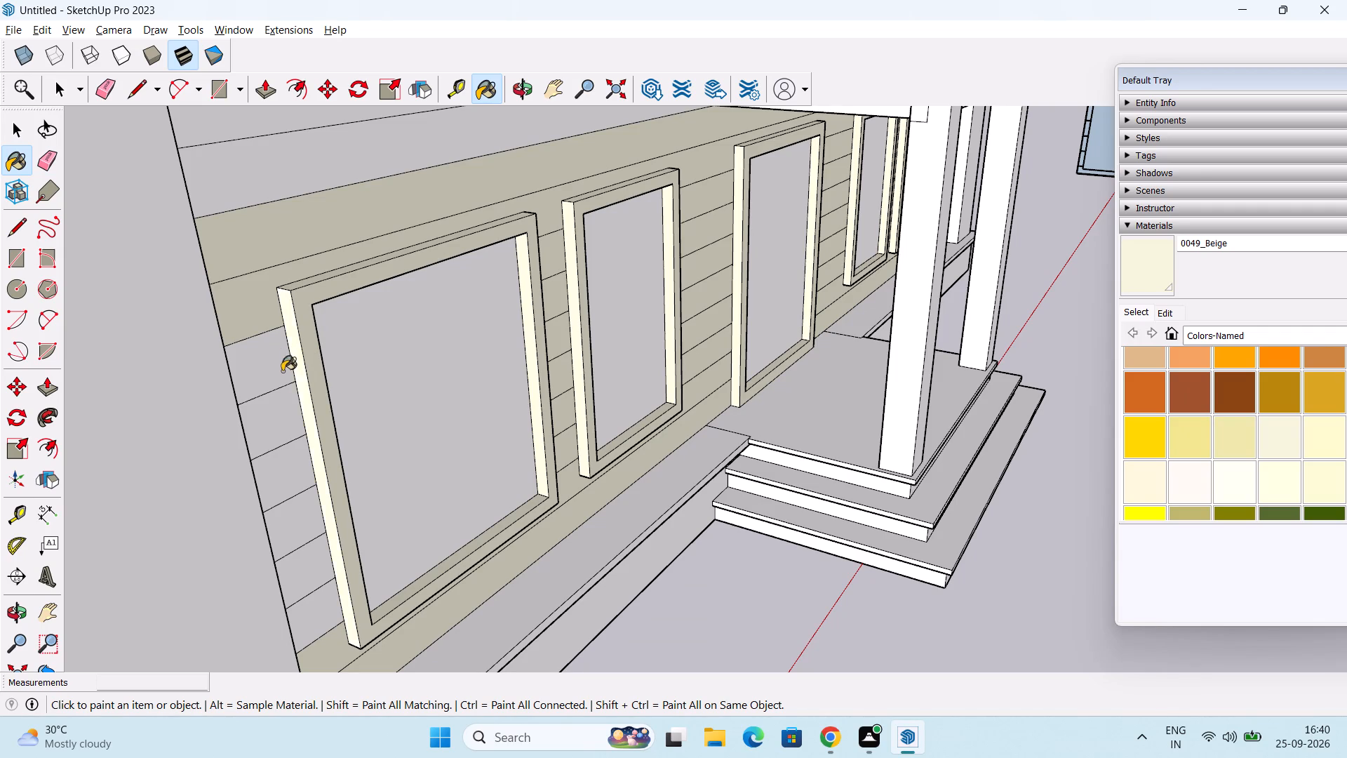
click(280, 419)
click(300, 483)
click(302, 516)
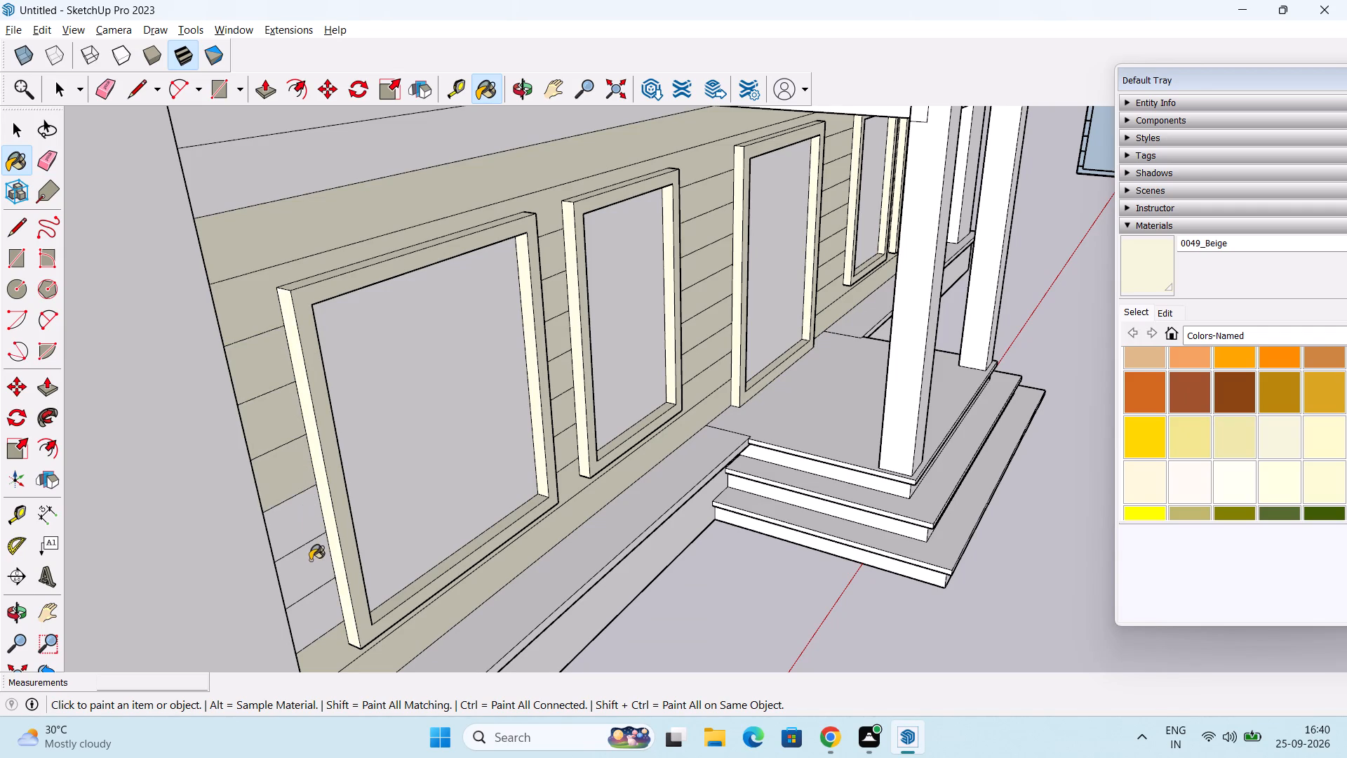
click(310, 560)
click(308, 615)
Paint the cladding boards between the ground-floor and upper-storey windows Beige, up to the large upper window's lower edge.
scroll(476, 462, down, 4)
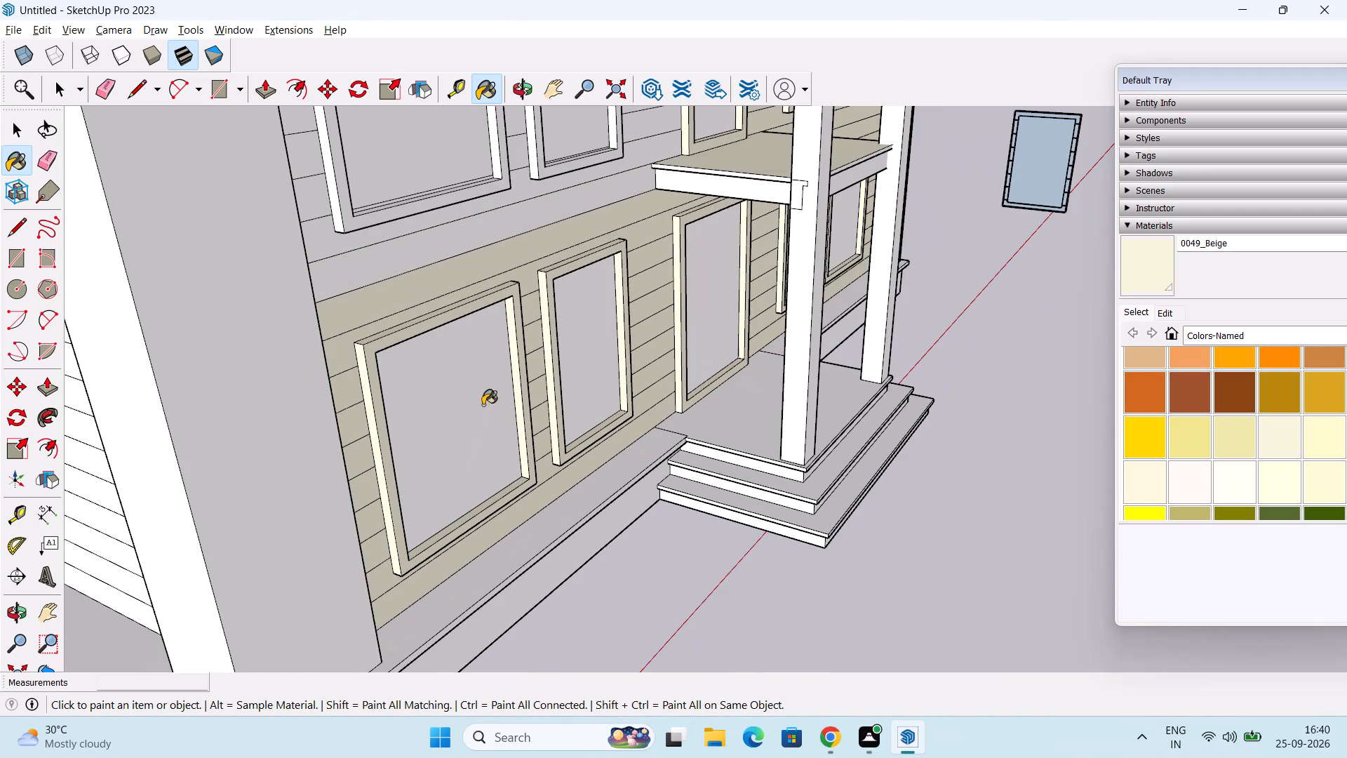
click(400, 263)
click(421, 222)
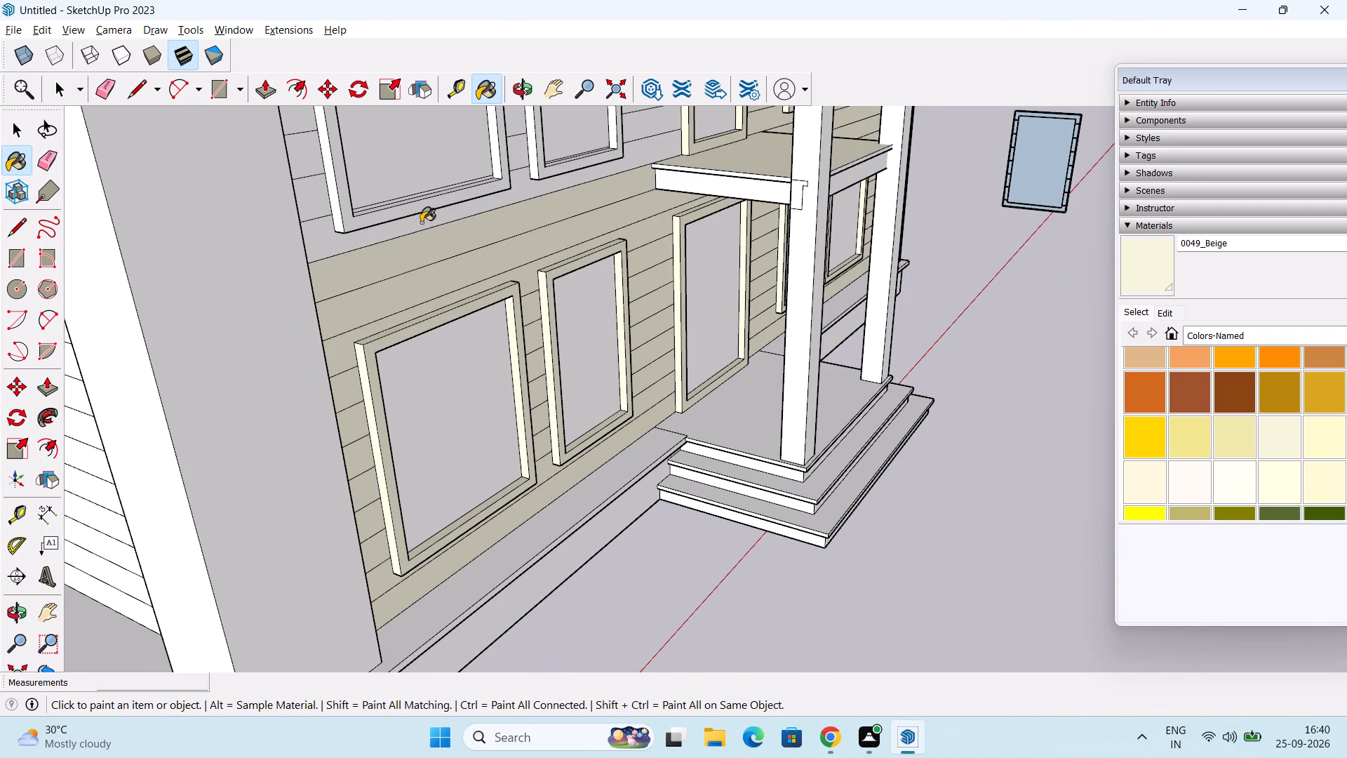
click(312, 192)
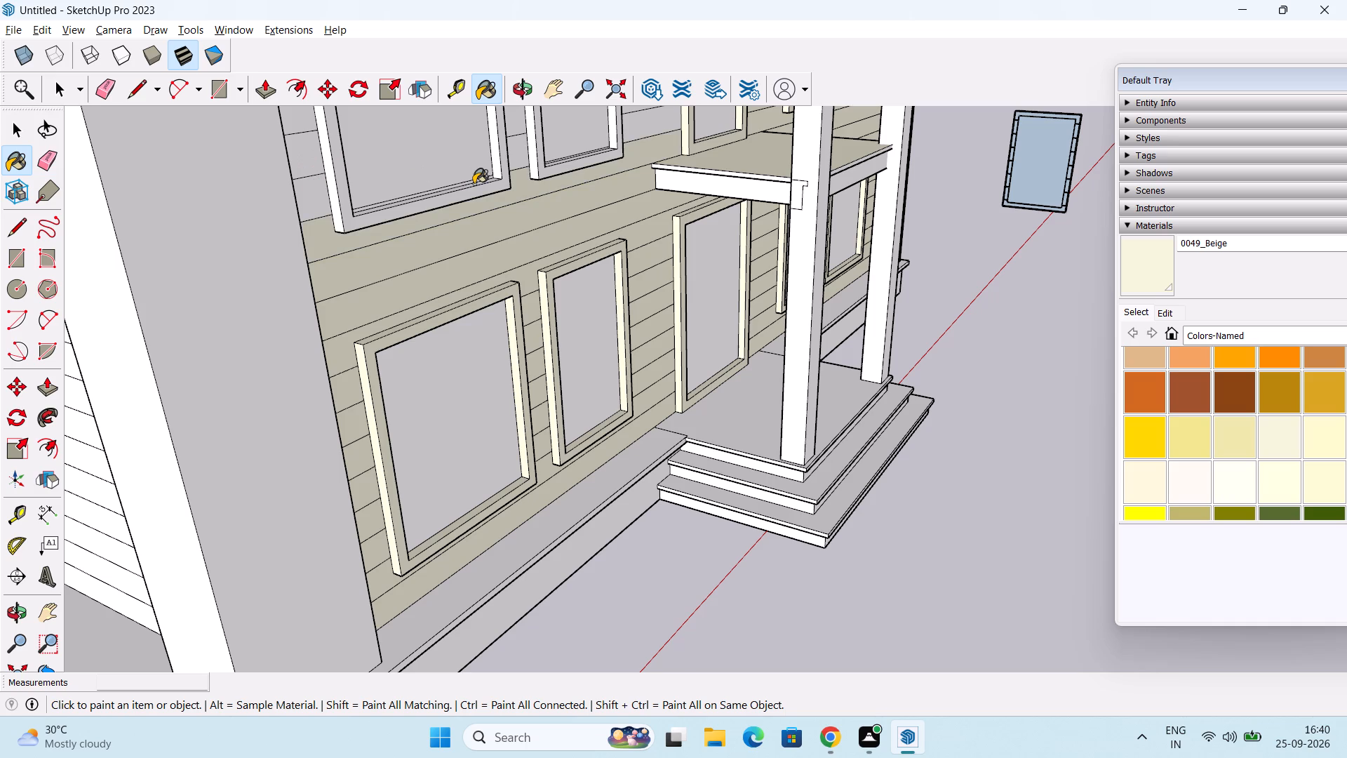
Paint the upper-storey cladding boards between the large window and the building corner Beige.
middle_drag(474, 184, 419, 440)
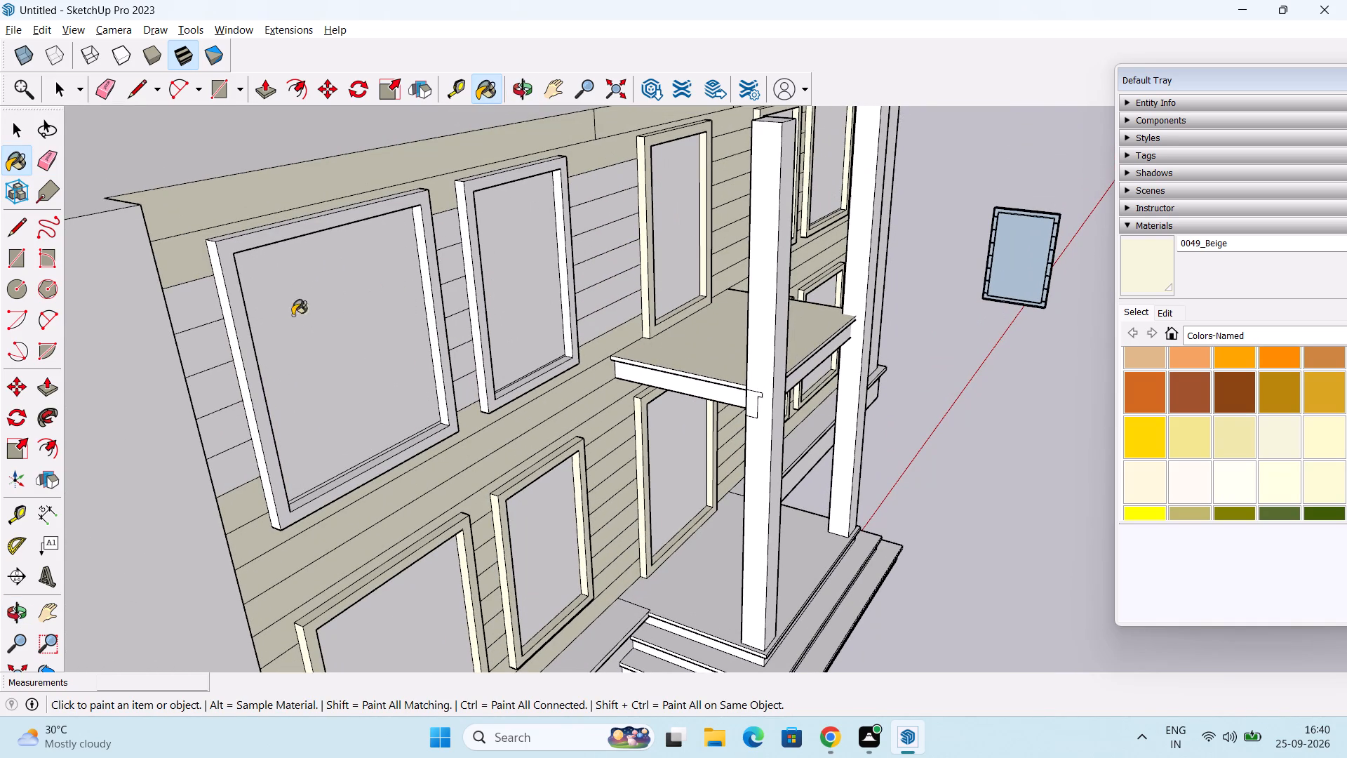
click(207, 308)
click(209, 352)
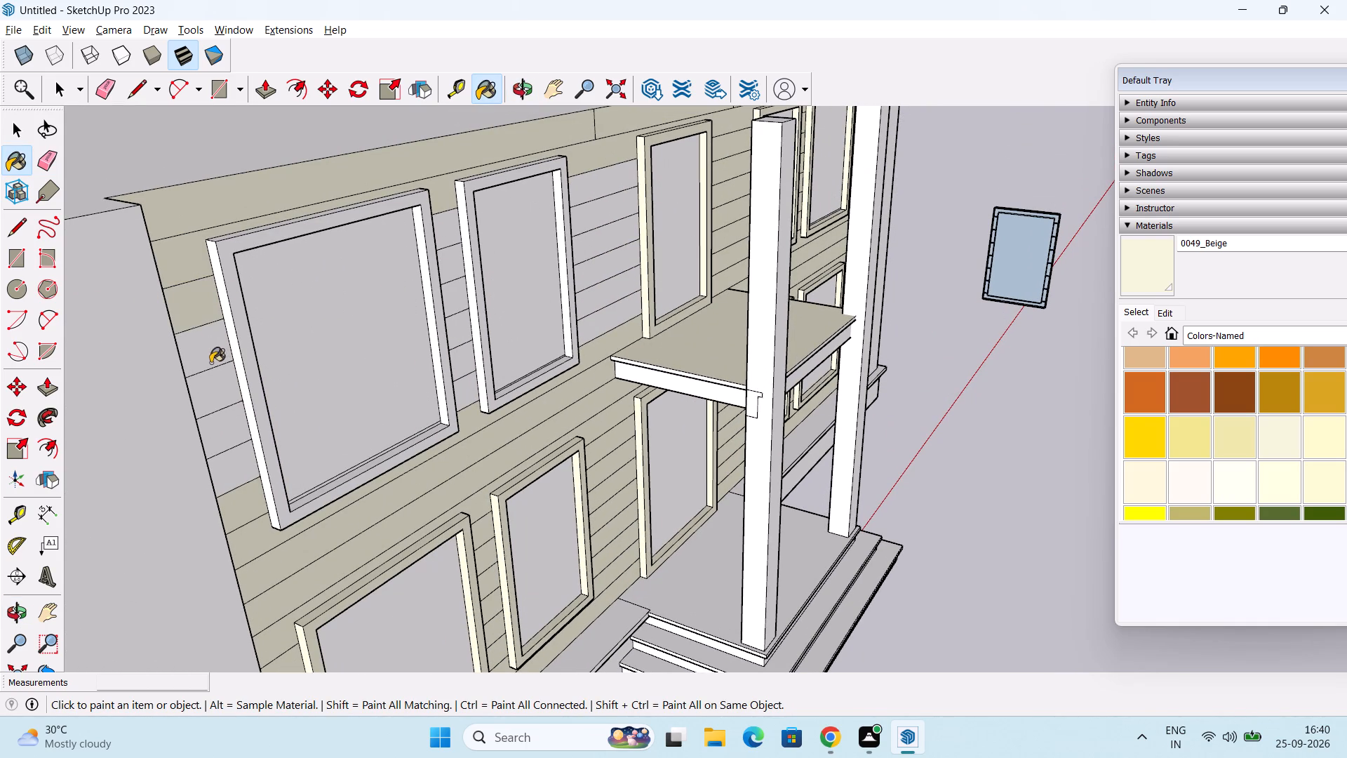
click(220, 394)
click(229, 436)
drag(230, 464, 241, 460)
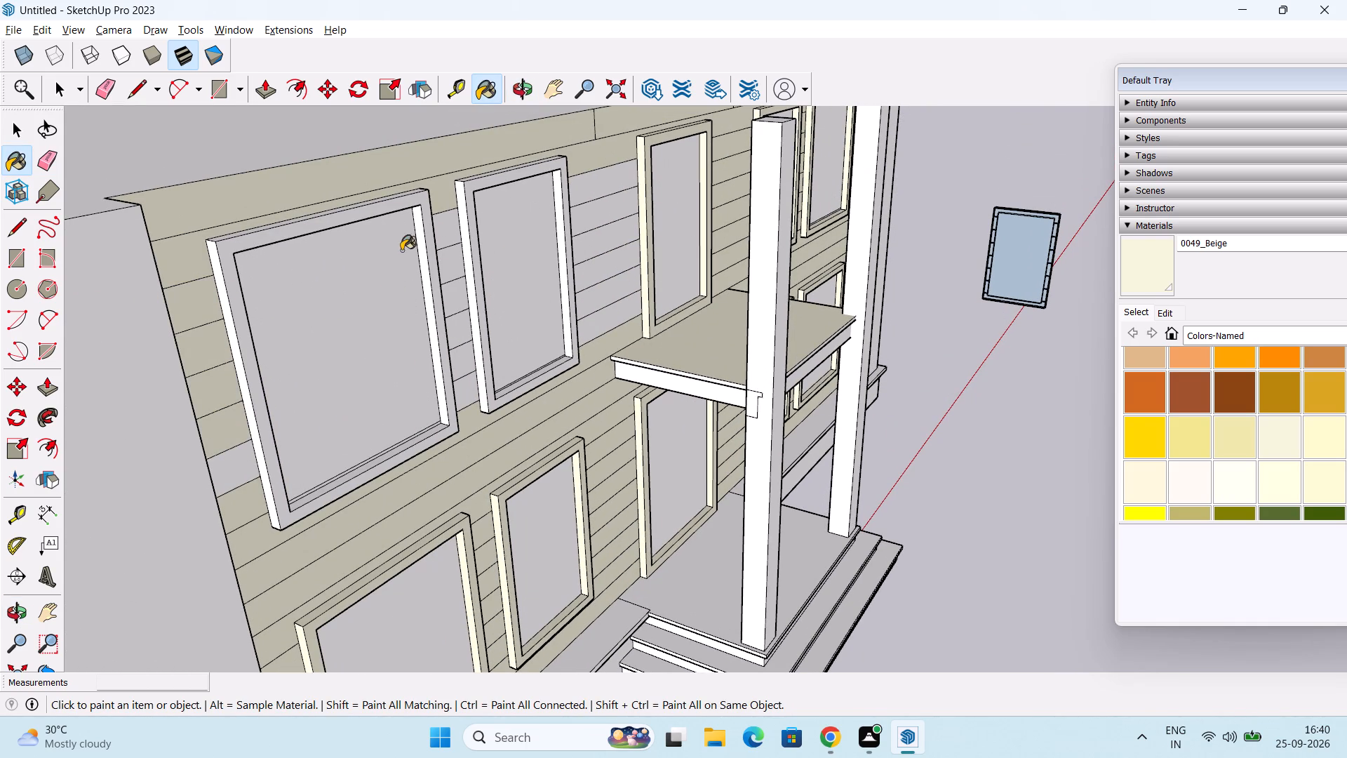
Paint the large upper-storey window frame's outer side, front, inner side, outer top and inner bottom faces Beige.
click(227, 308)
click(236, 292)
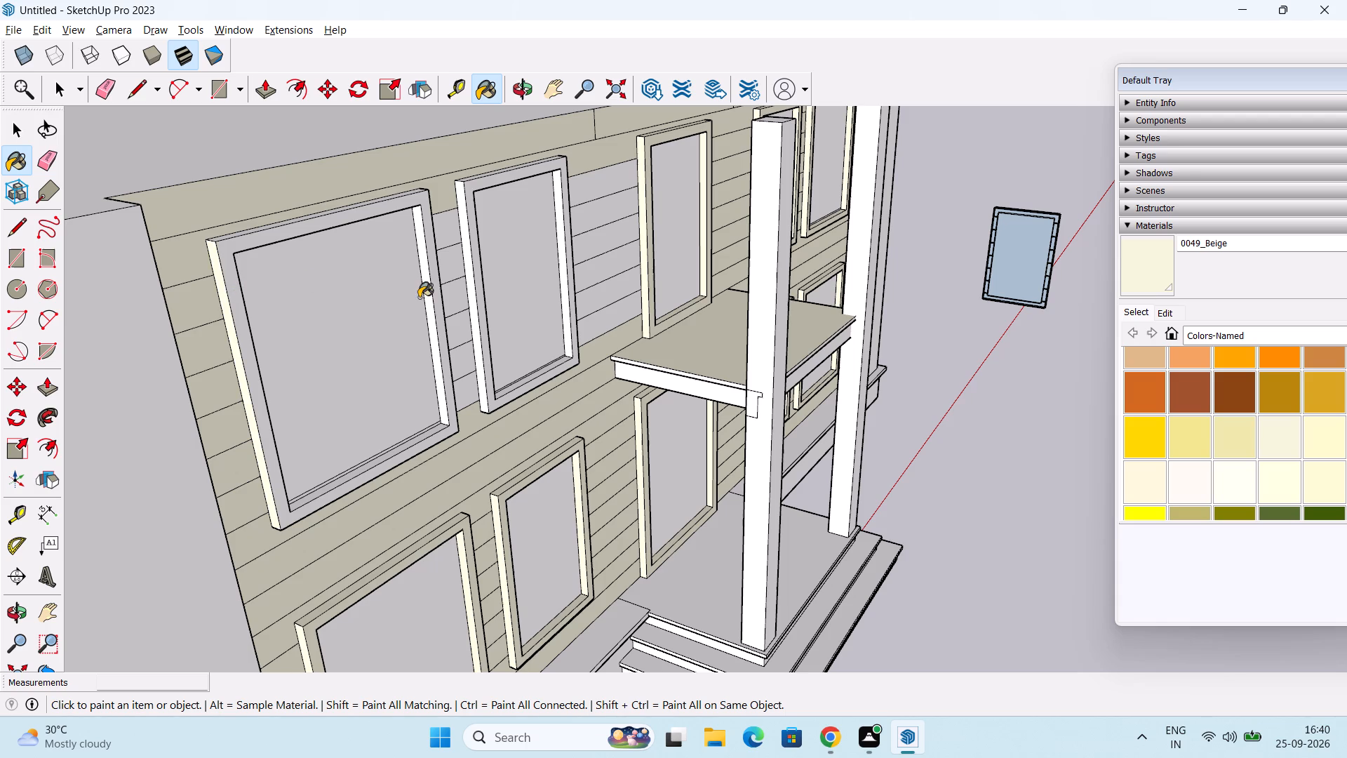
click(428, 300)
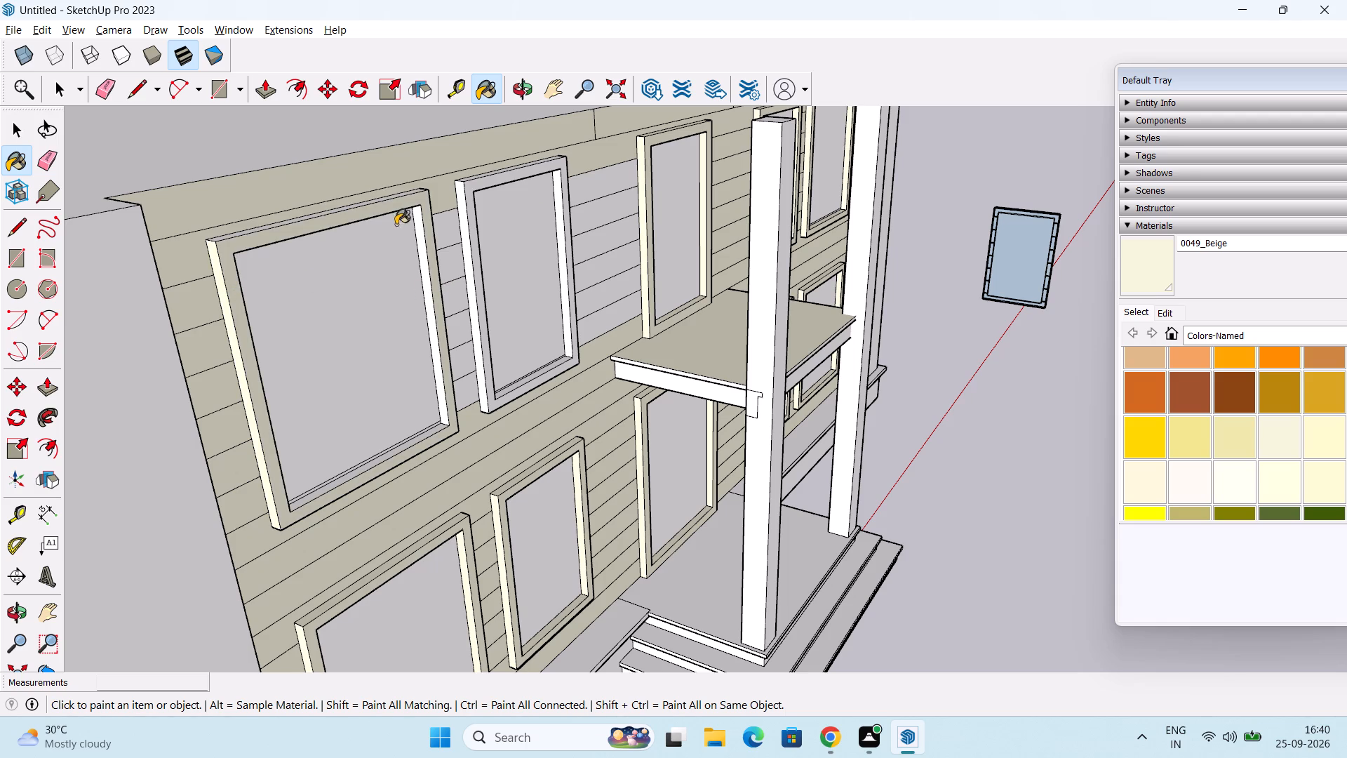
click(370, 199)
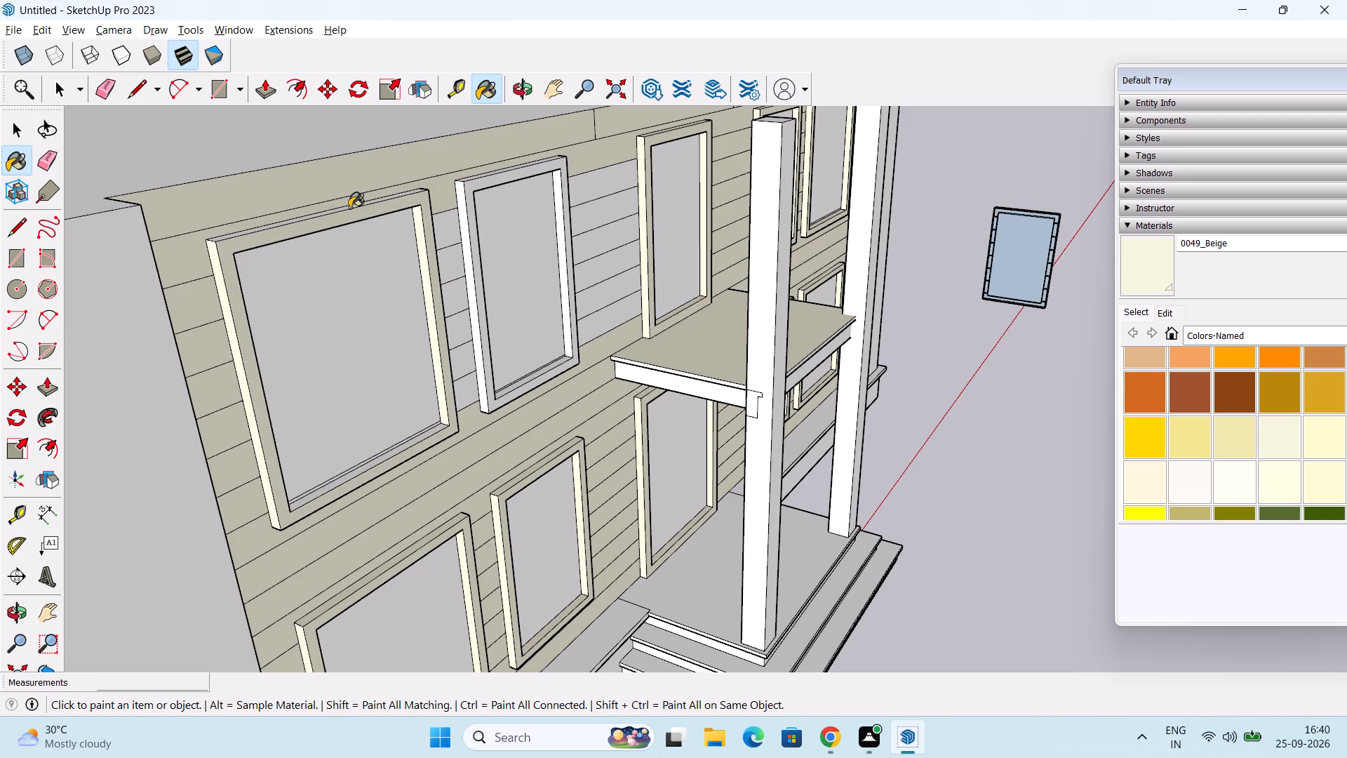
click(349, 208)
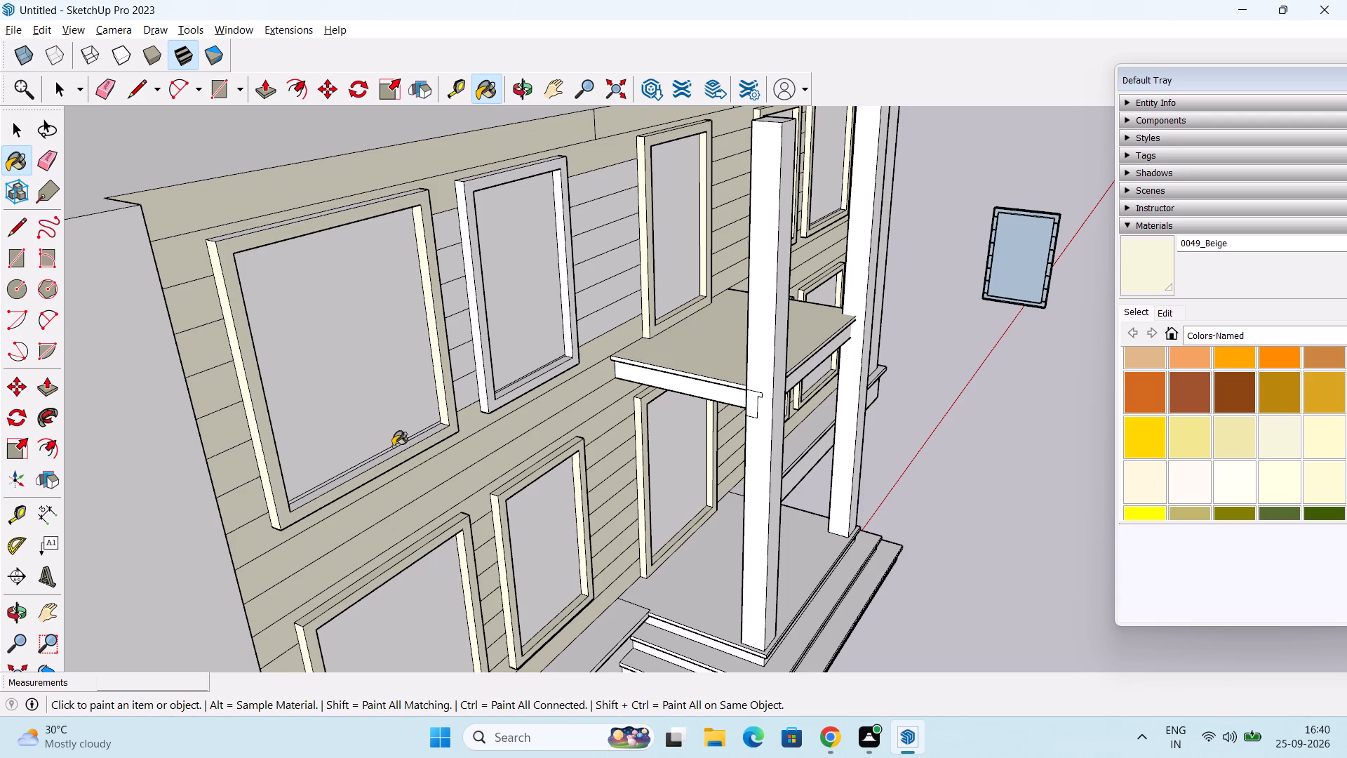
click(399, 448)
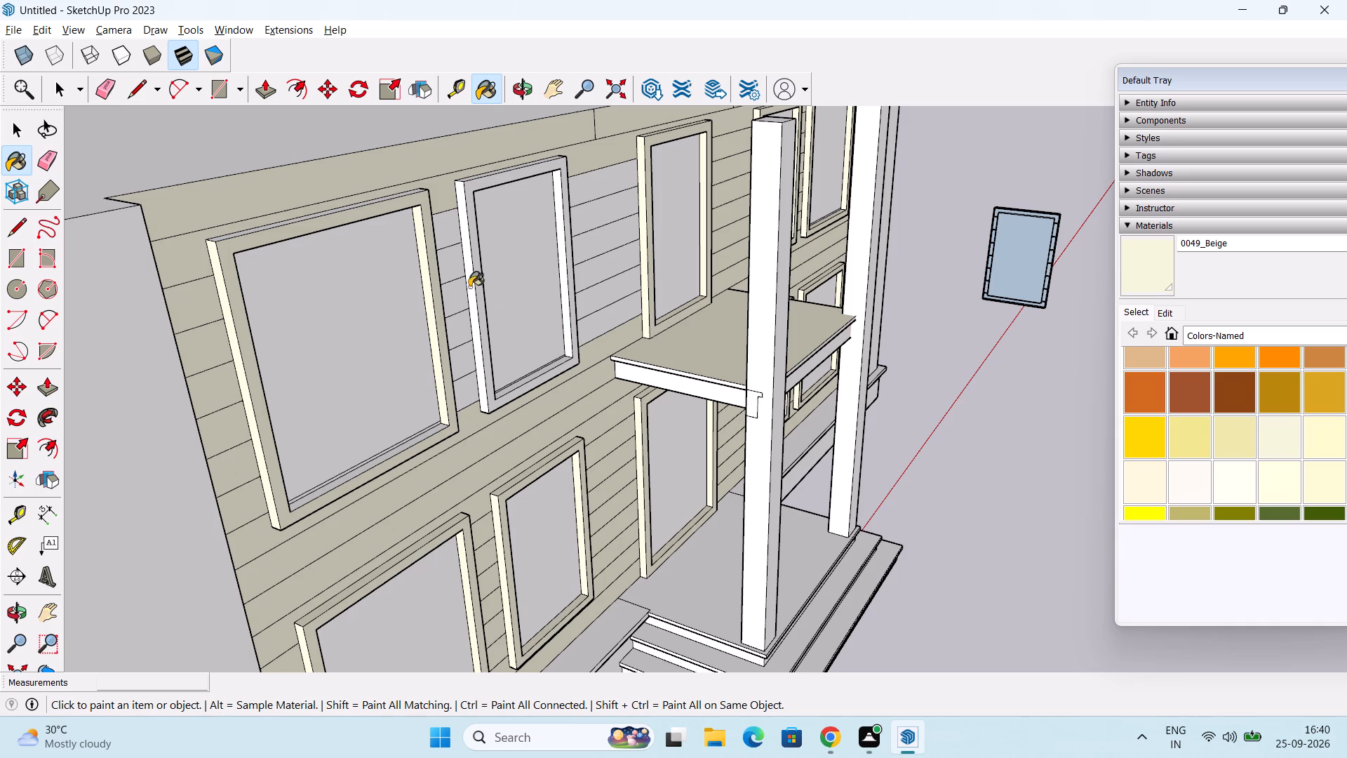
Paint the narrow upper-storey window frame's outer, front, inner and top faces Beige, along with the neighbouring large window frame's top face.
click(468, 277)
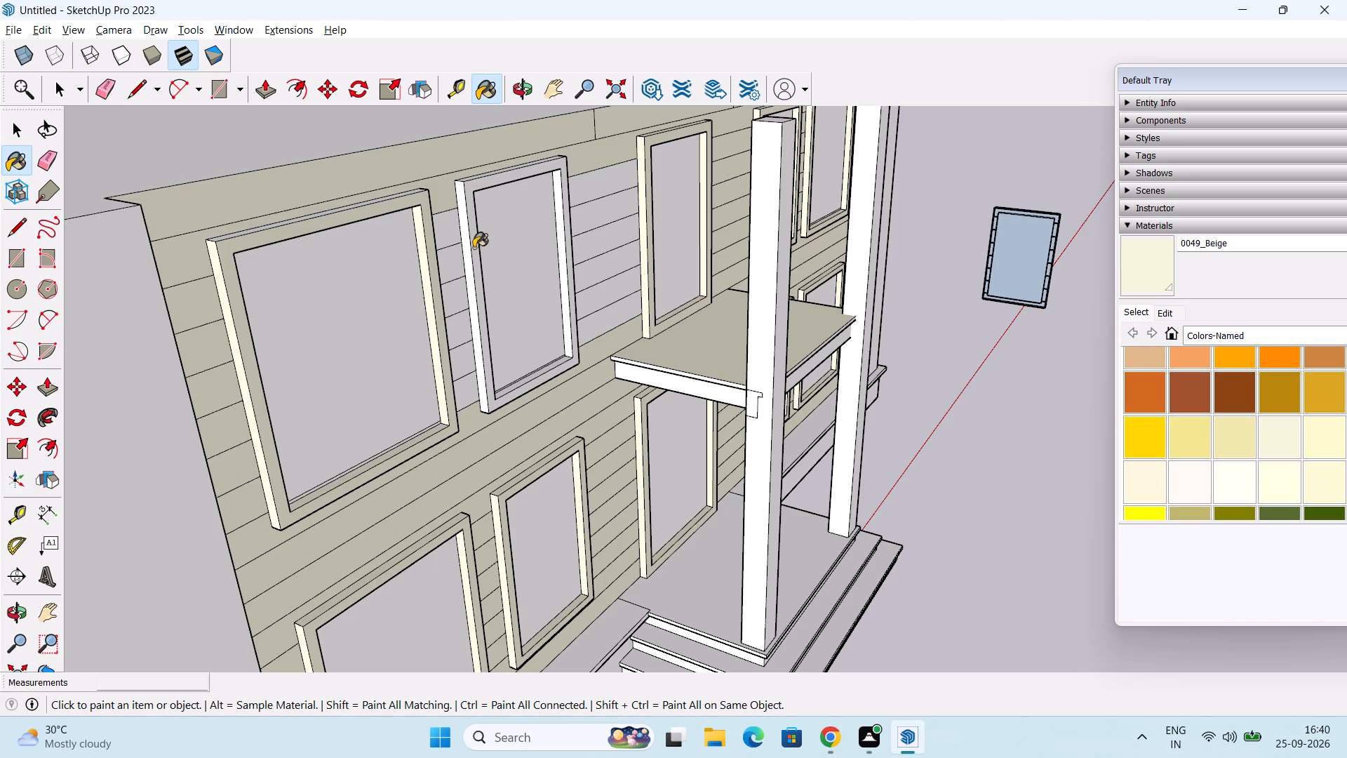
click(475, 246)
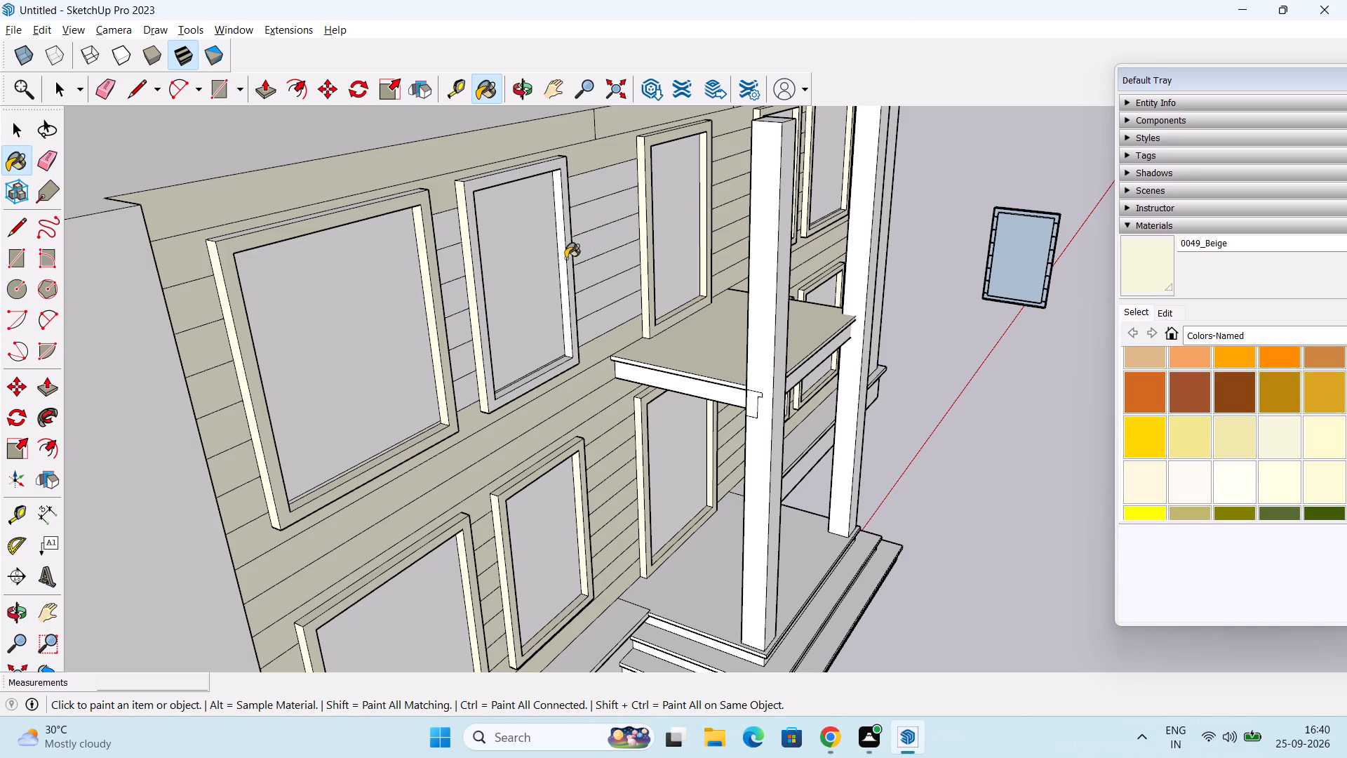
click(561, 262)
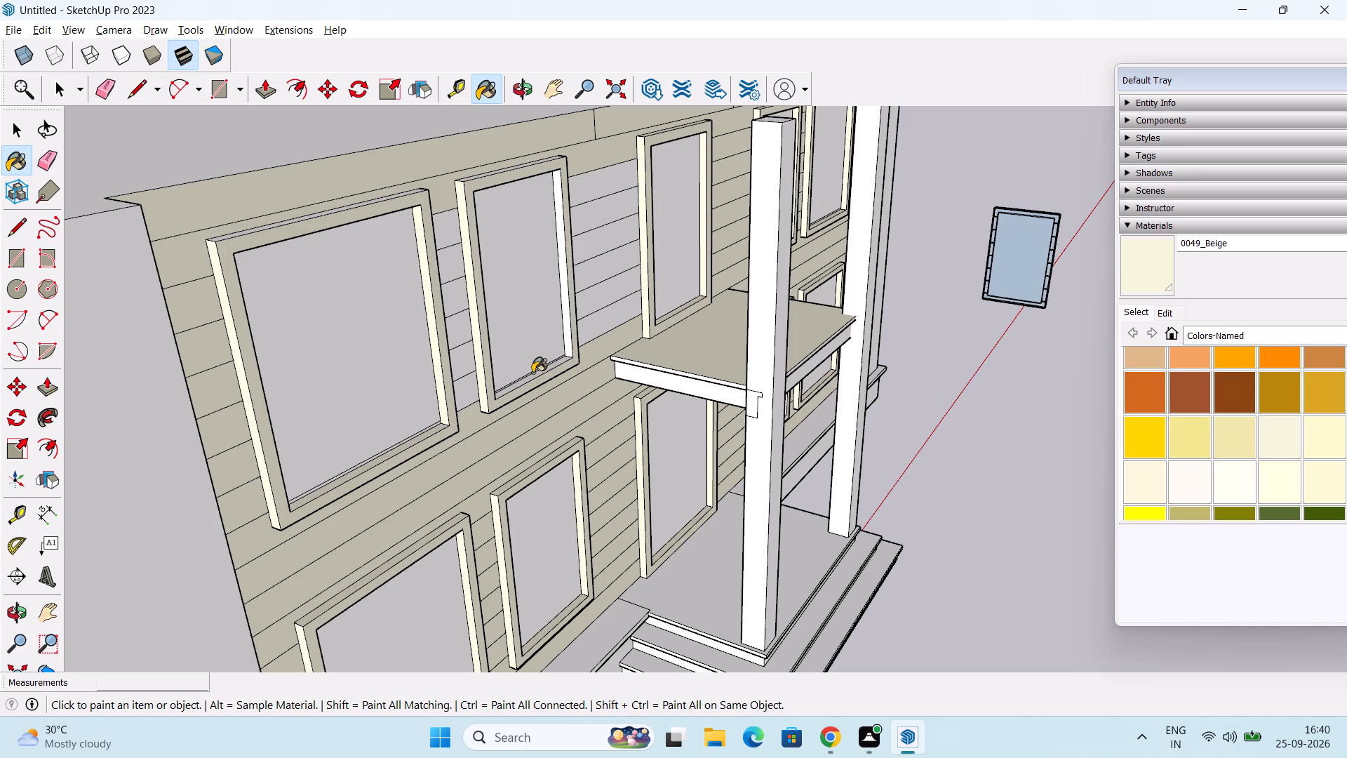
click(532, 377)
click(471, 176)
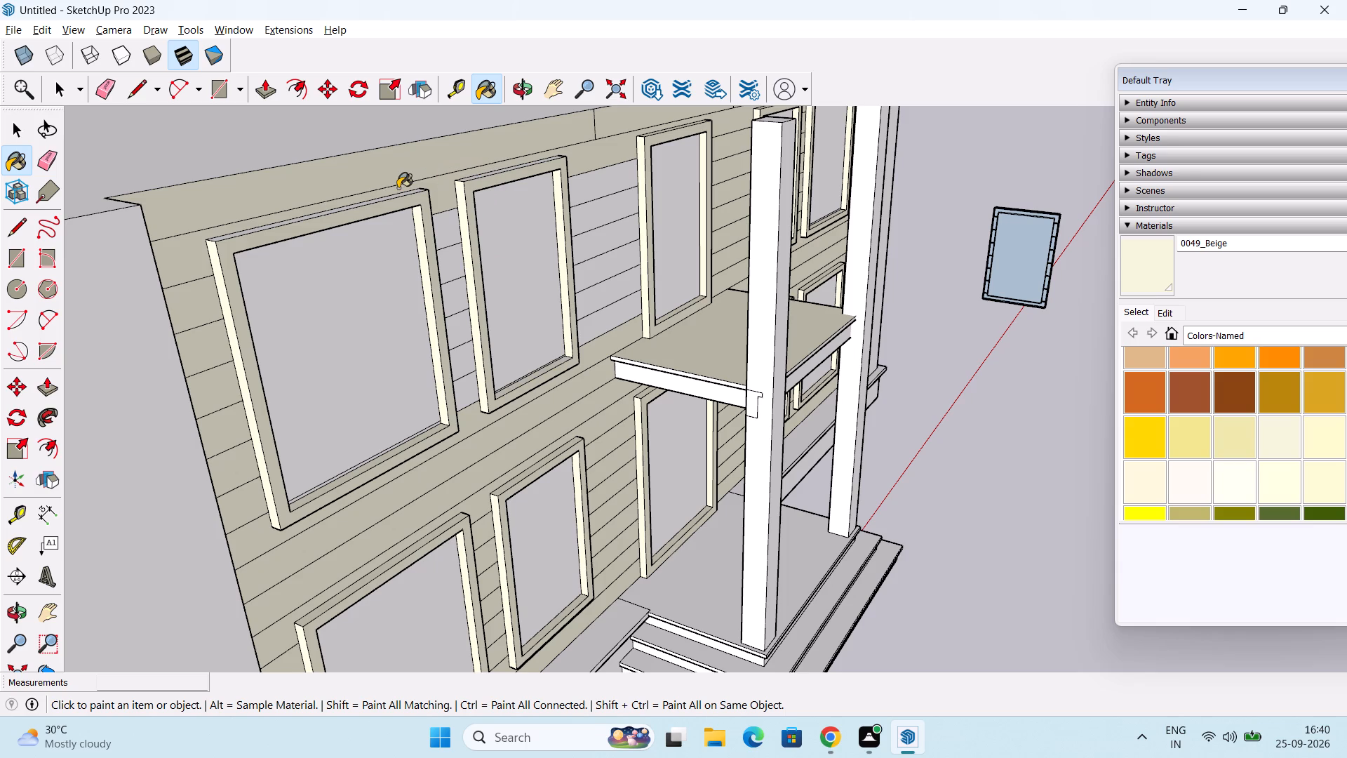
click(388, 196)
middle_drag(399, 240, 415, 376)
click(398, 366)
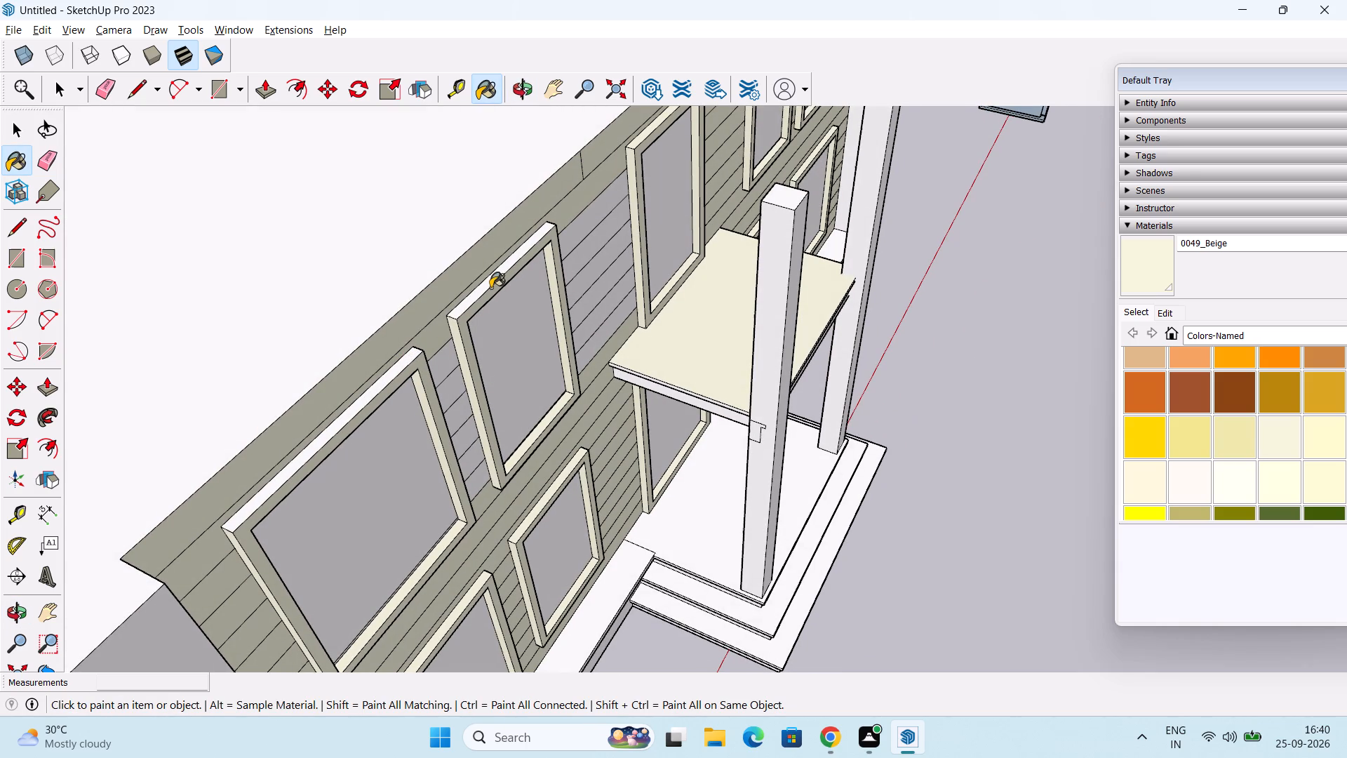
click(492, 281)
Paint the remaining side and inner faces of the two upper-storey window frames at the facade's far end, beyond the slab, Beige.
middle_drag(526, 382, 490, 266)
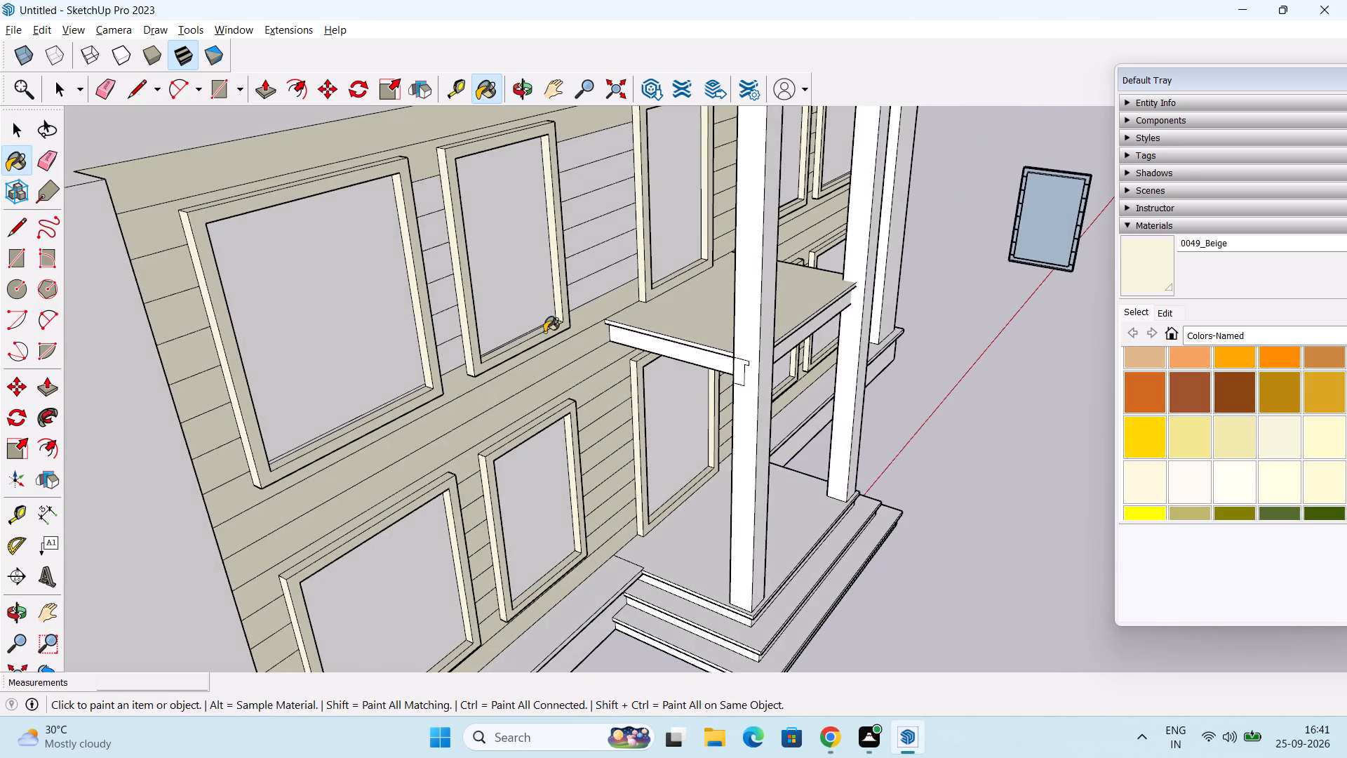
middle_drag(546, 332, 392, 271)
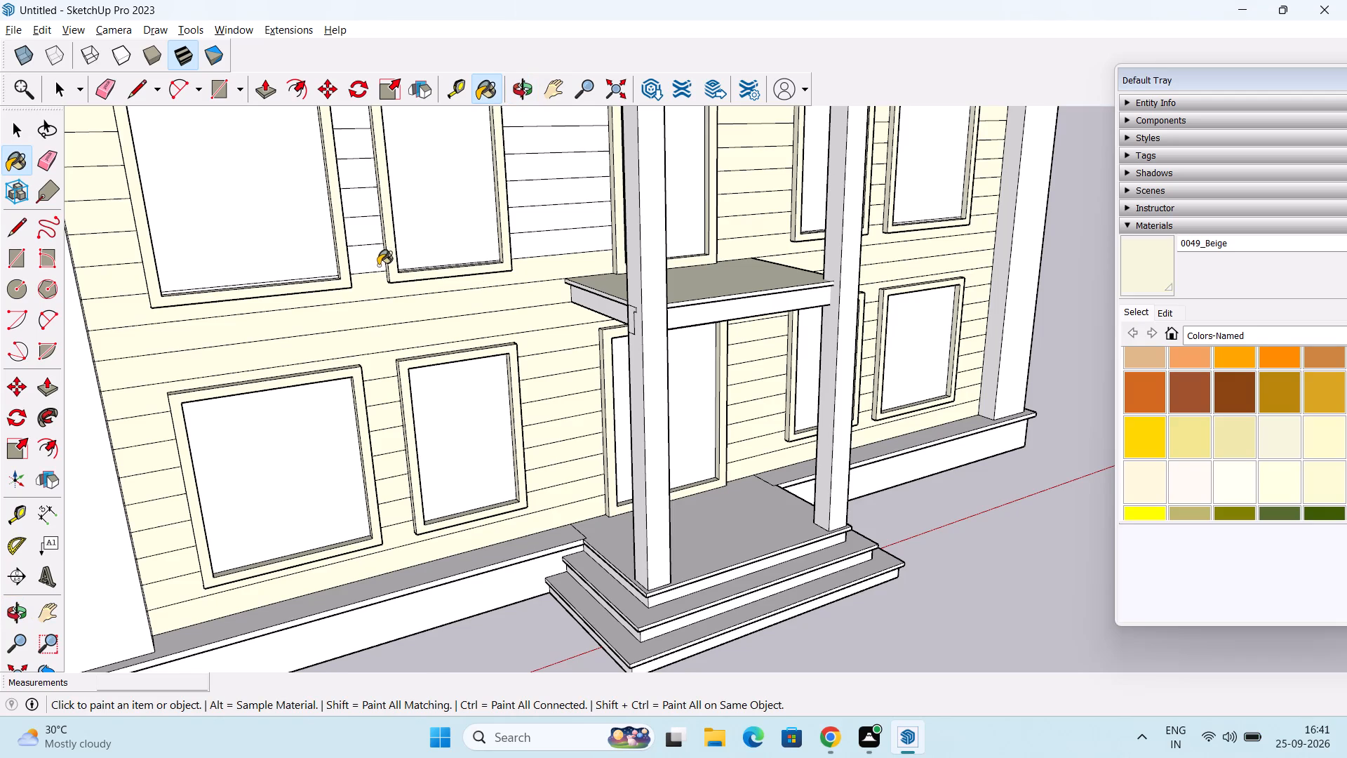
scroll(379, 265, down, 2)
middle_drag(407, 260, 142, 236)
middle_drag(467, 220, 233, 226)
scroll(528, 206, up, 7)
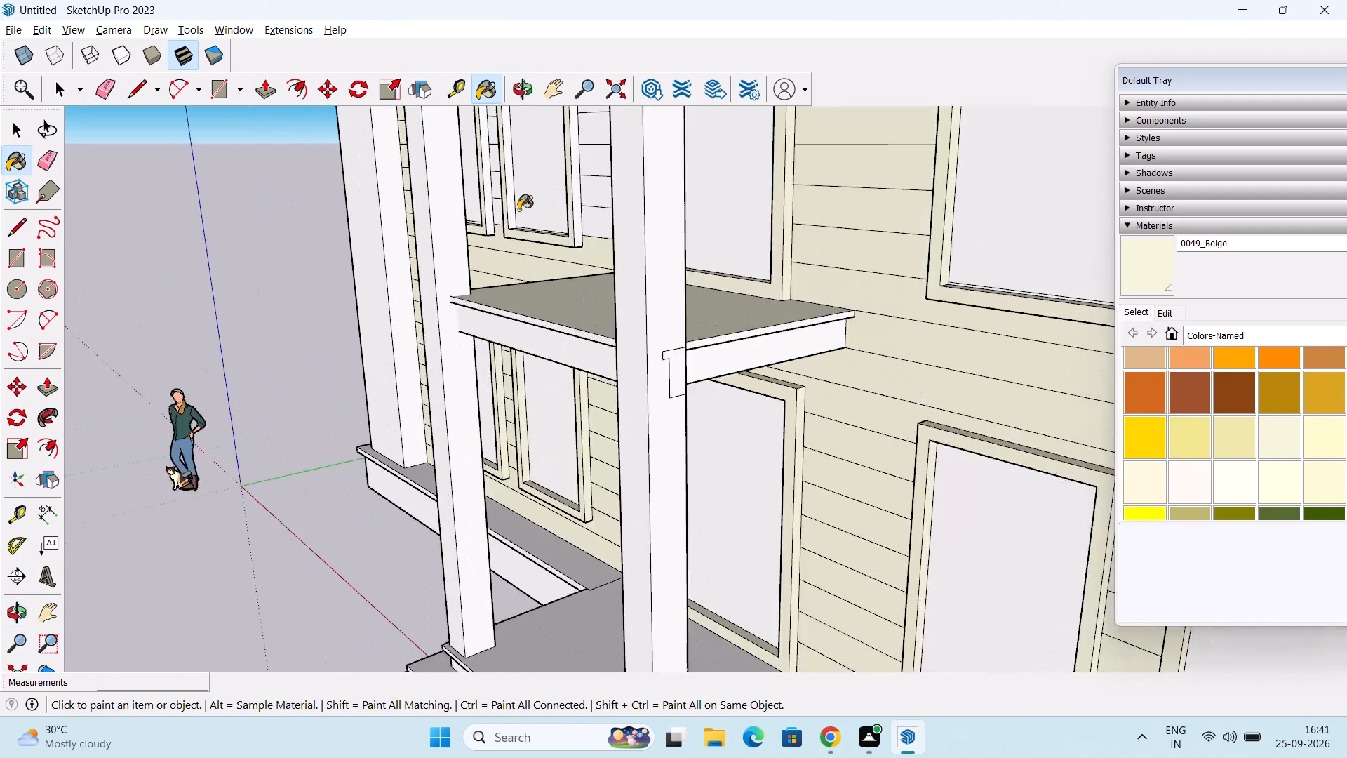
scroll(518, 210, up, 1)
middle_drag(765, 237, 601, 220)
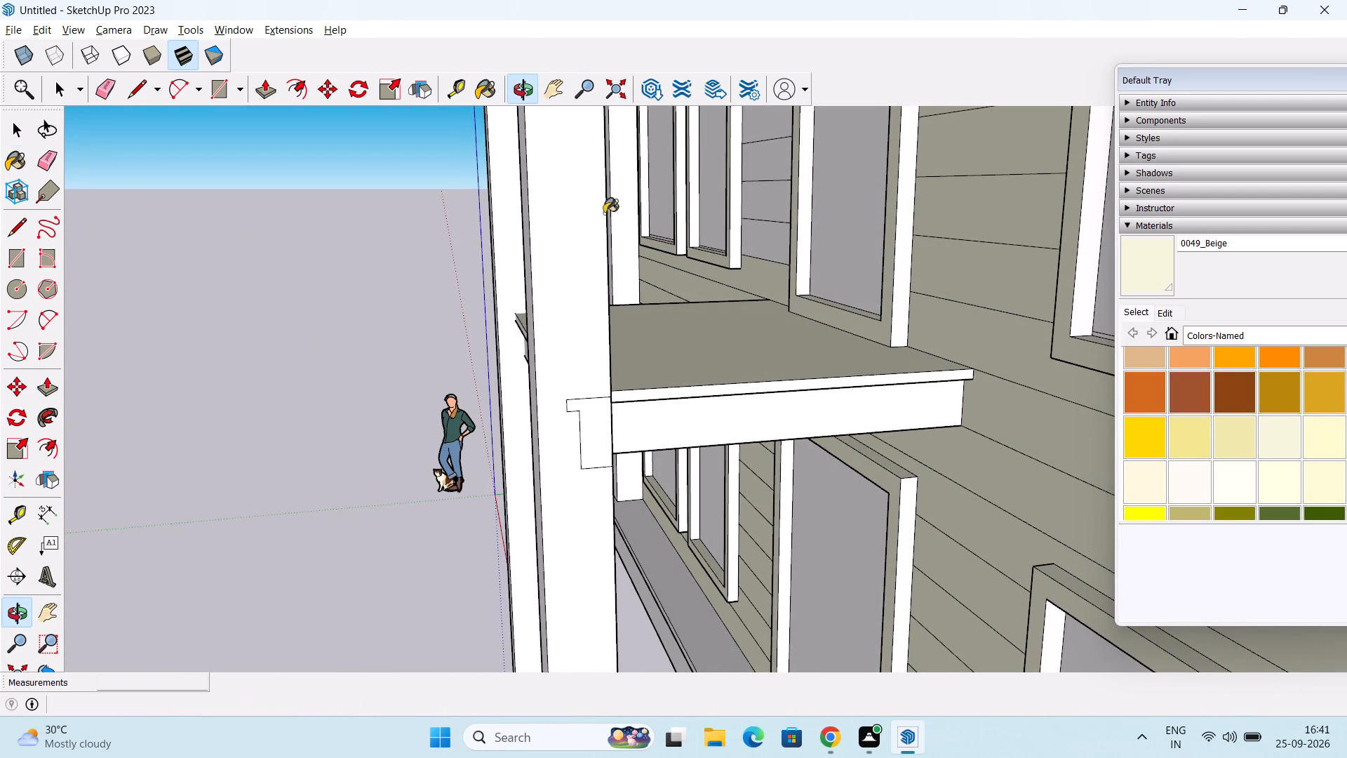
middle_drag(659, 208, 727, 211)
shift+middle_drag(657, 206, 702, 385)
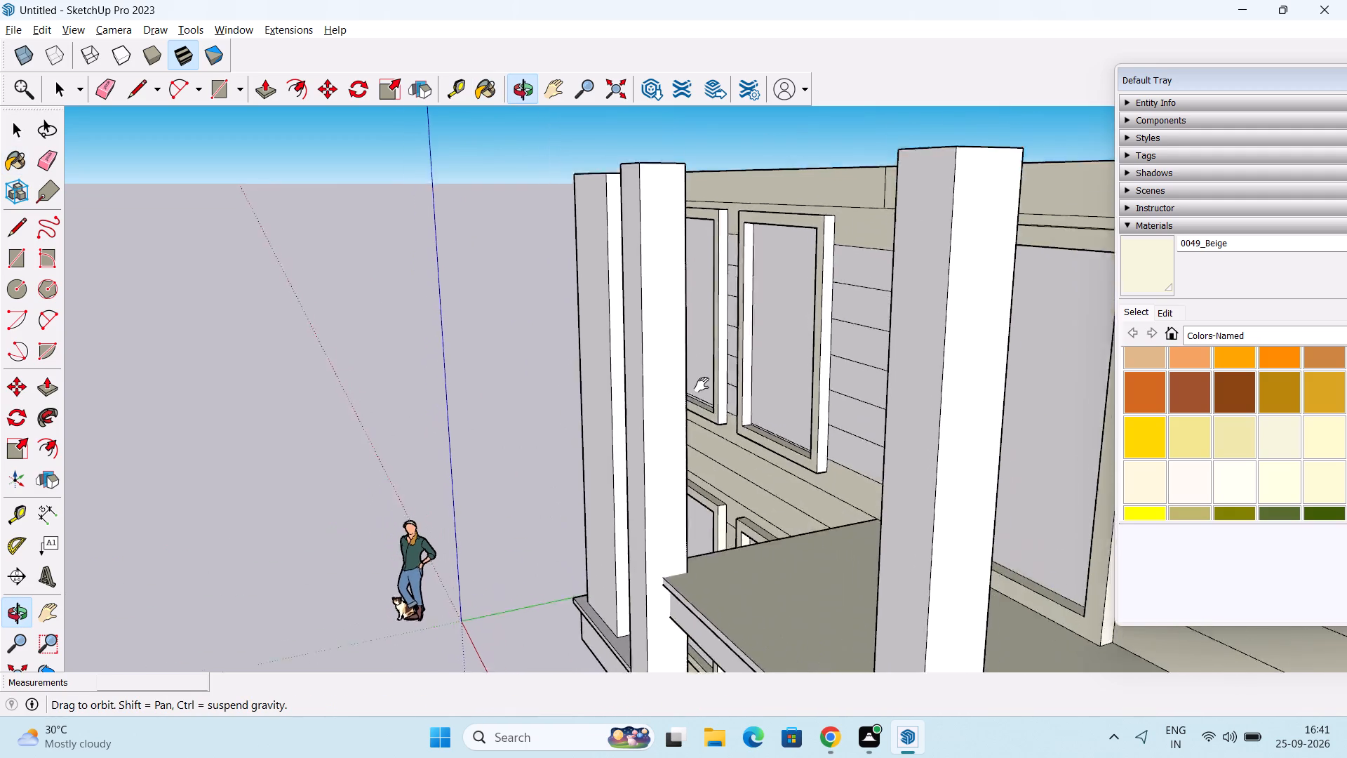
shift+middle_drag(702, 385, 712, 429)
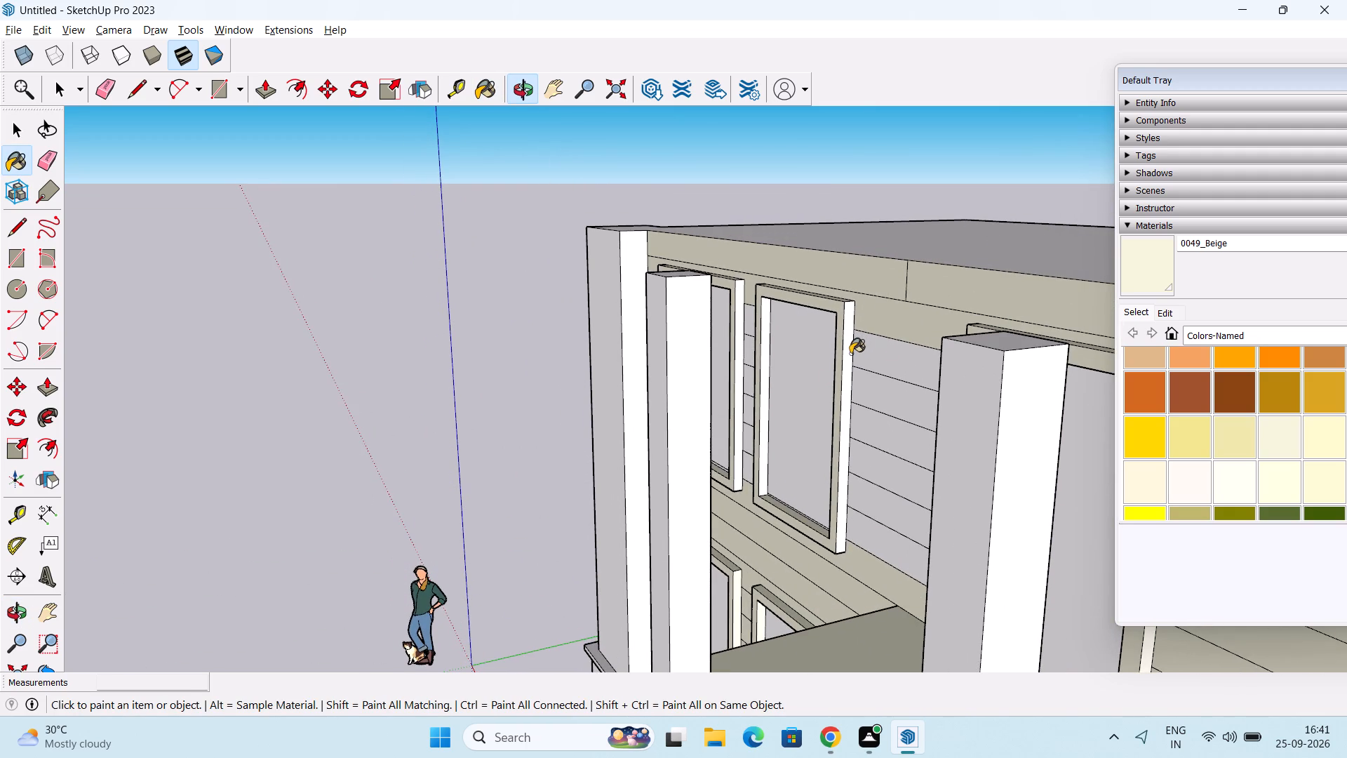
click(850, 354)
click(765, 357)
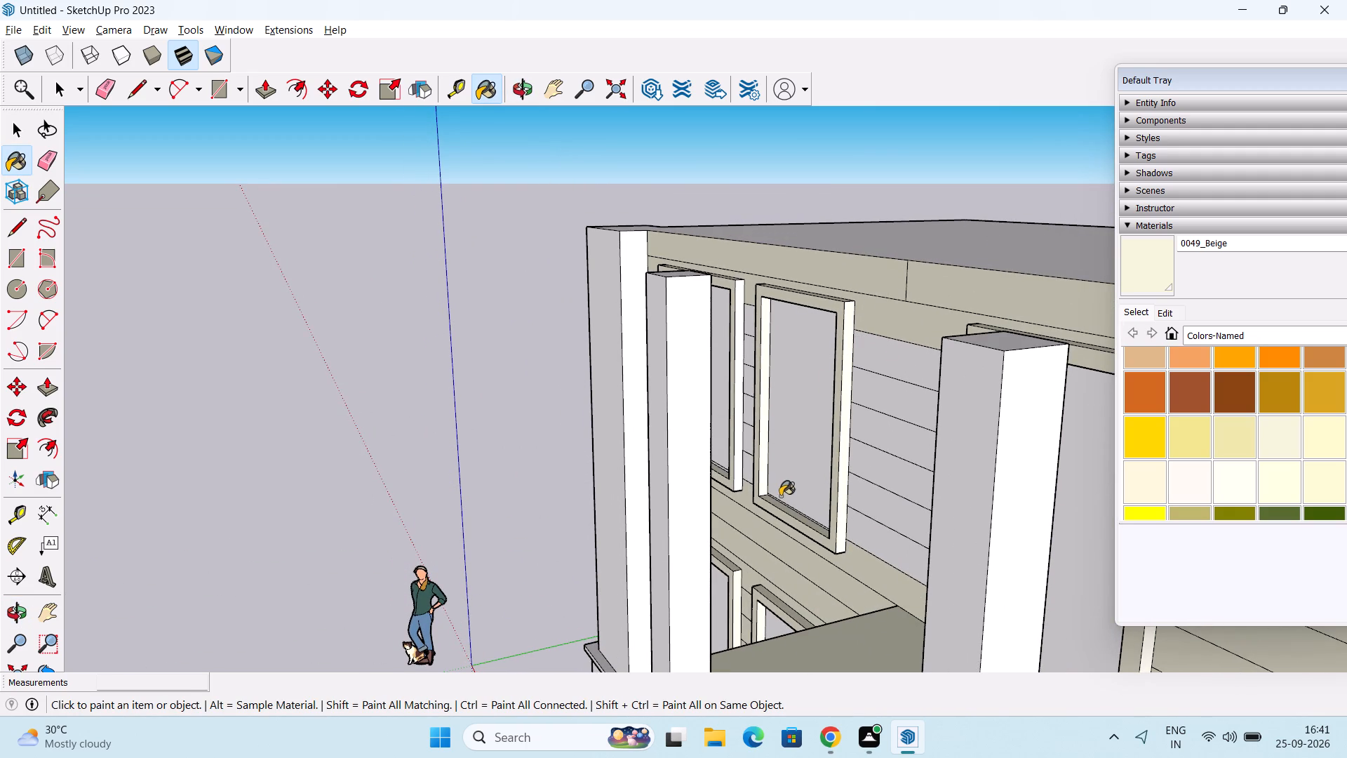
click(787, 507)
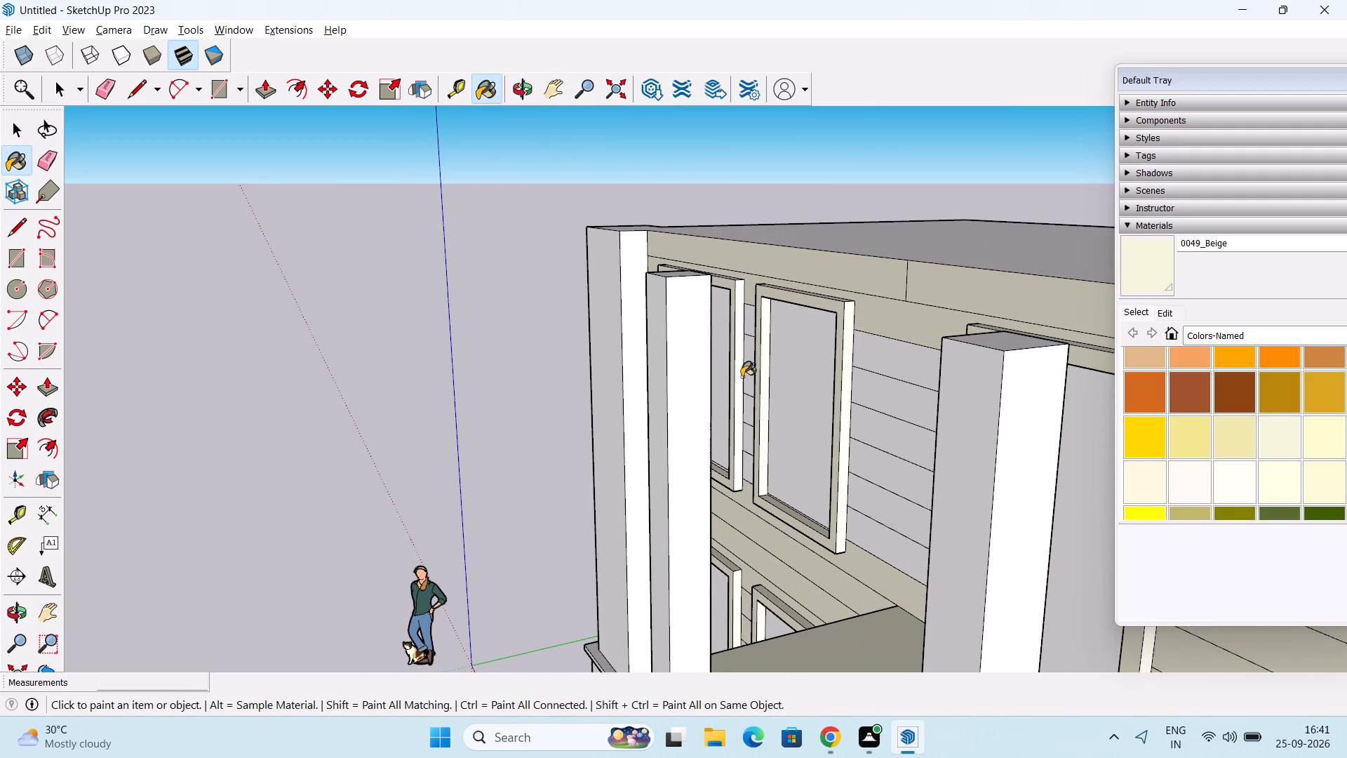
click(740, 361)
middle_drag(722, 380, 831, 408)
click(653, 347)
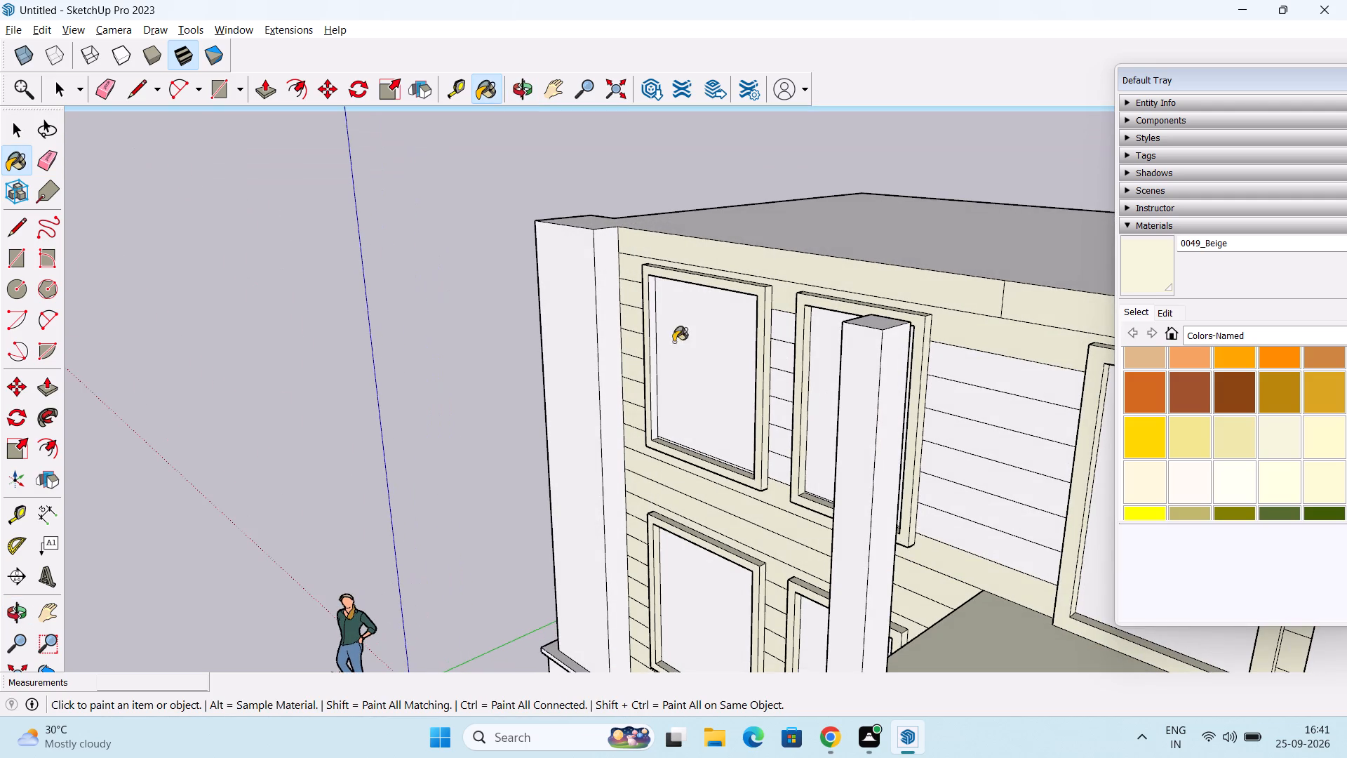
Paint the upper-storey cladding boards between the two windows at the facade's far end Beige.
click(783, 338)
click(789, 365)
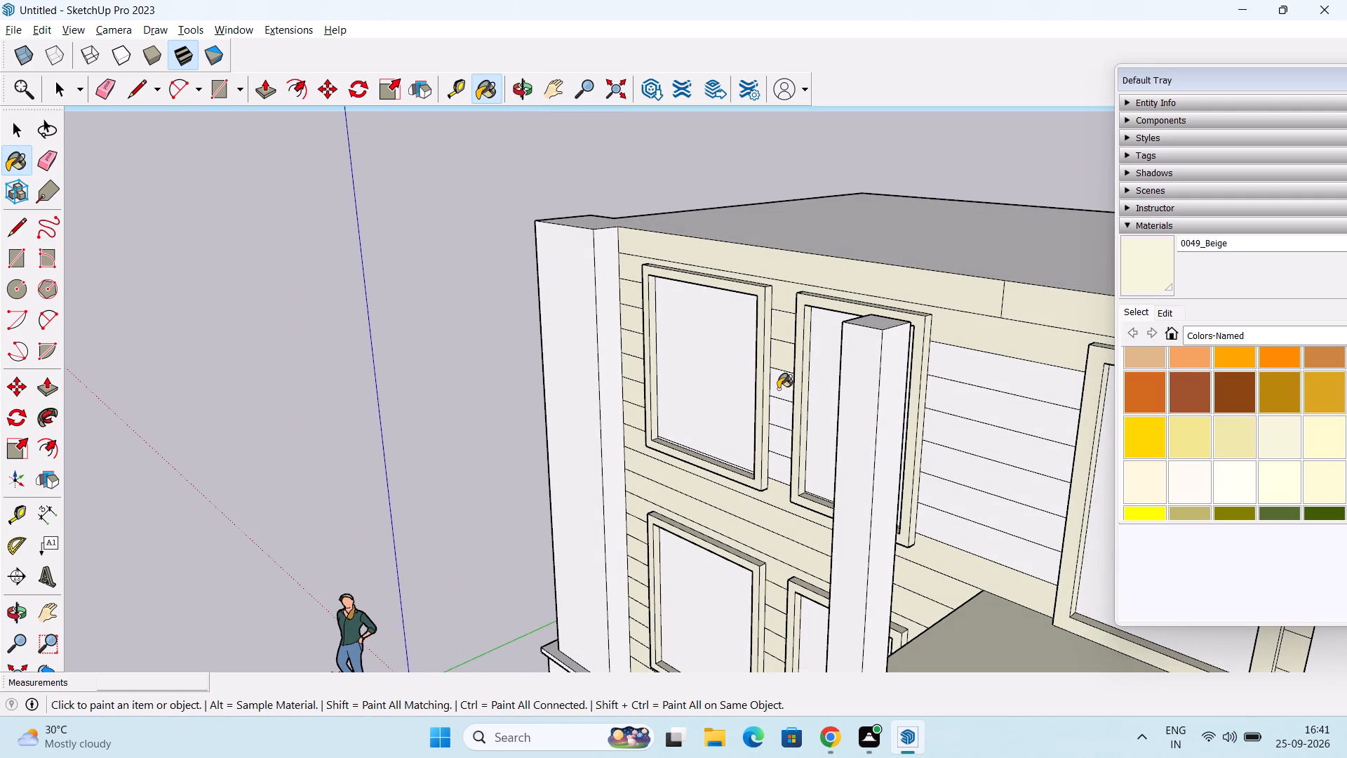
drag(778, 389, 778, 397)
drag(778, 415, 778, 421)
click(778, 447)
click(776, 474)
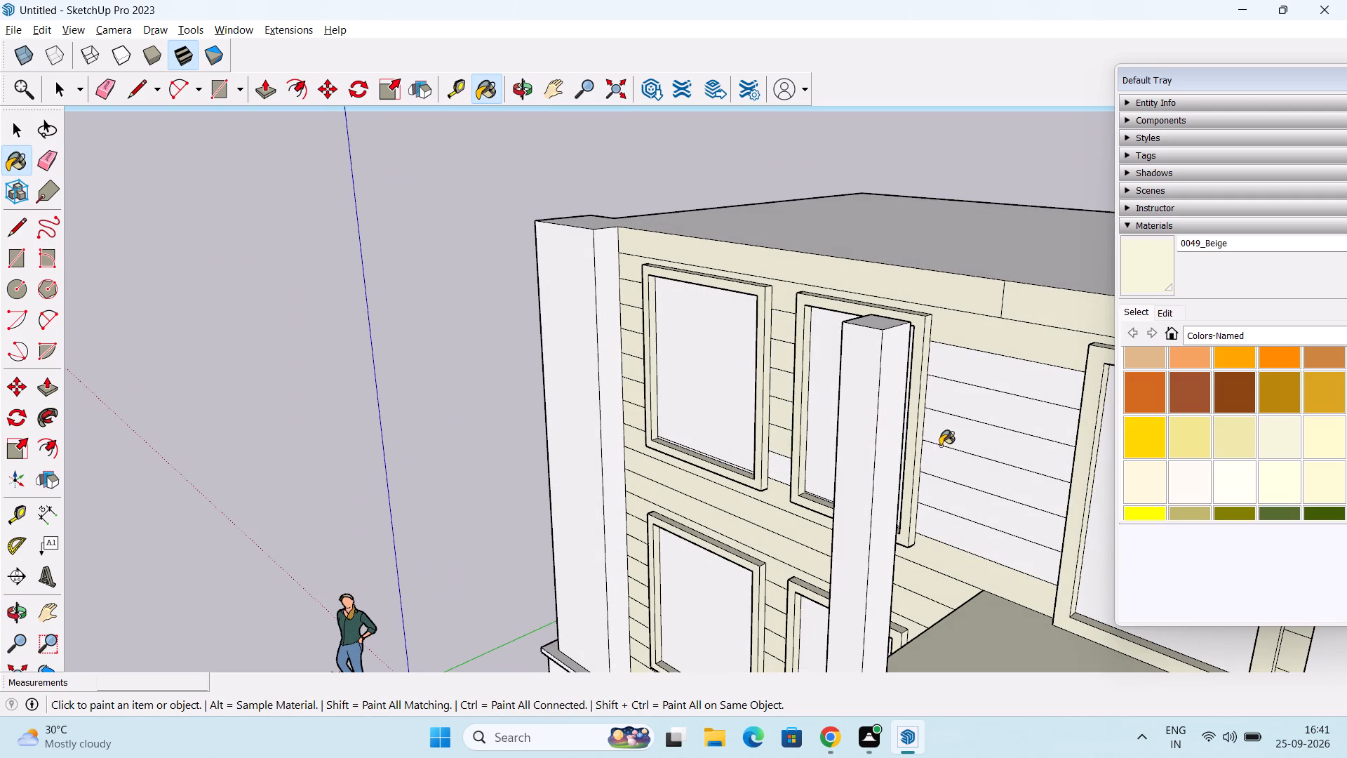
Paint the upper-storey cladding boards between the far-end windows and the central opening above the slab Beige.
shift+middle_drag(942, 441, 820, 445)
click(857, 378)
click(859, 410)
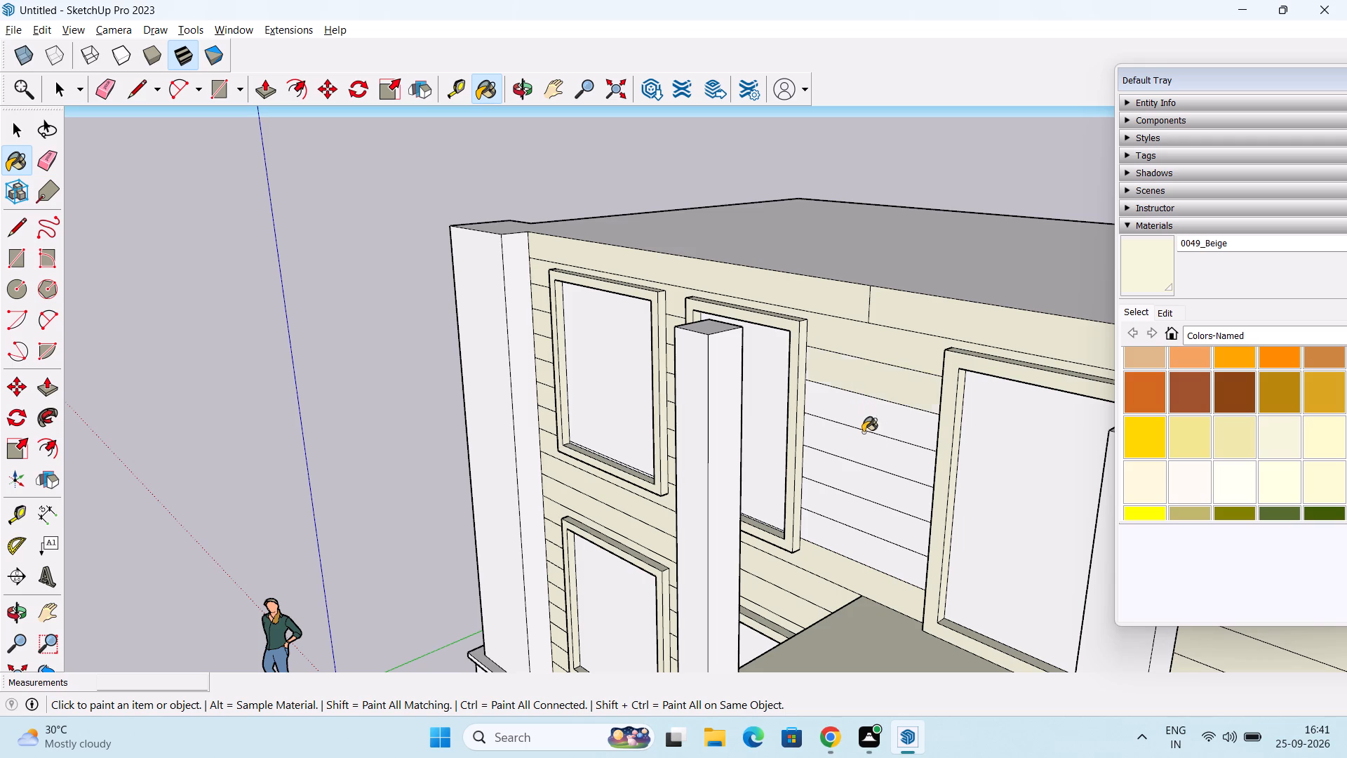
click(869, 451)
click(872, 484)
click(867, 518)
click(866, 543)
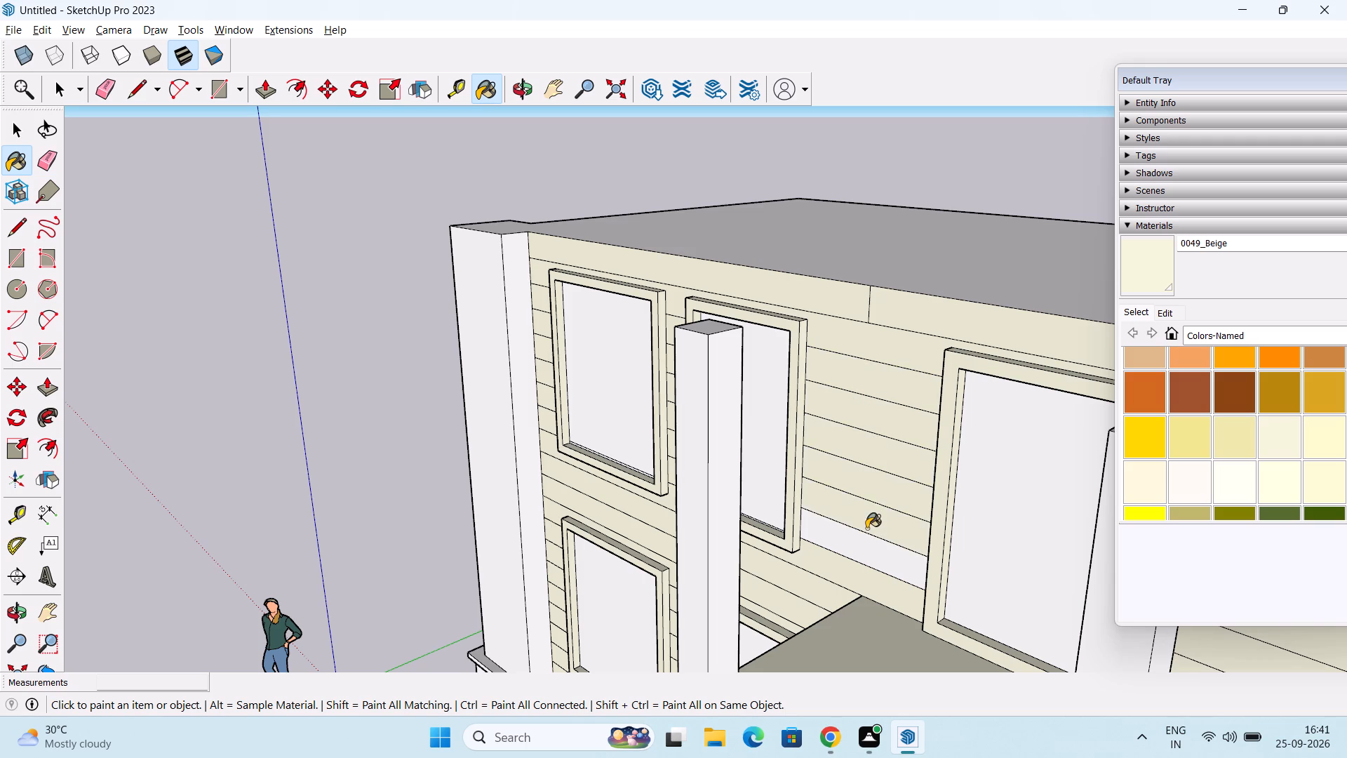
Paint the two topmost cladding boards of the building's side wall, above the upper window, Beige.
scroll(875, 502, down, 6)
scroll(1070, 487, down, 2)
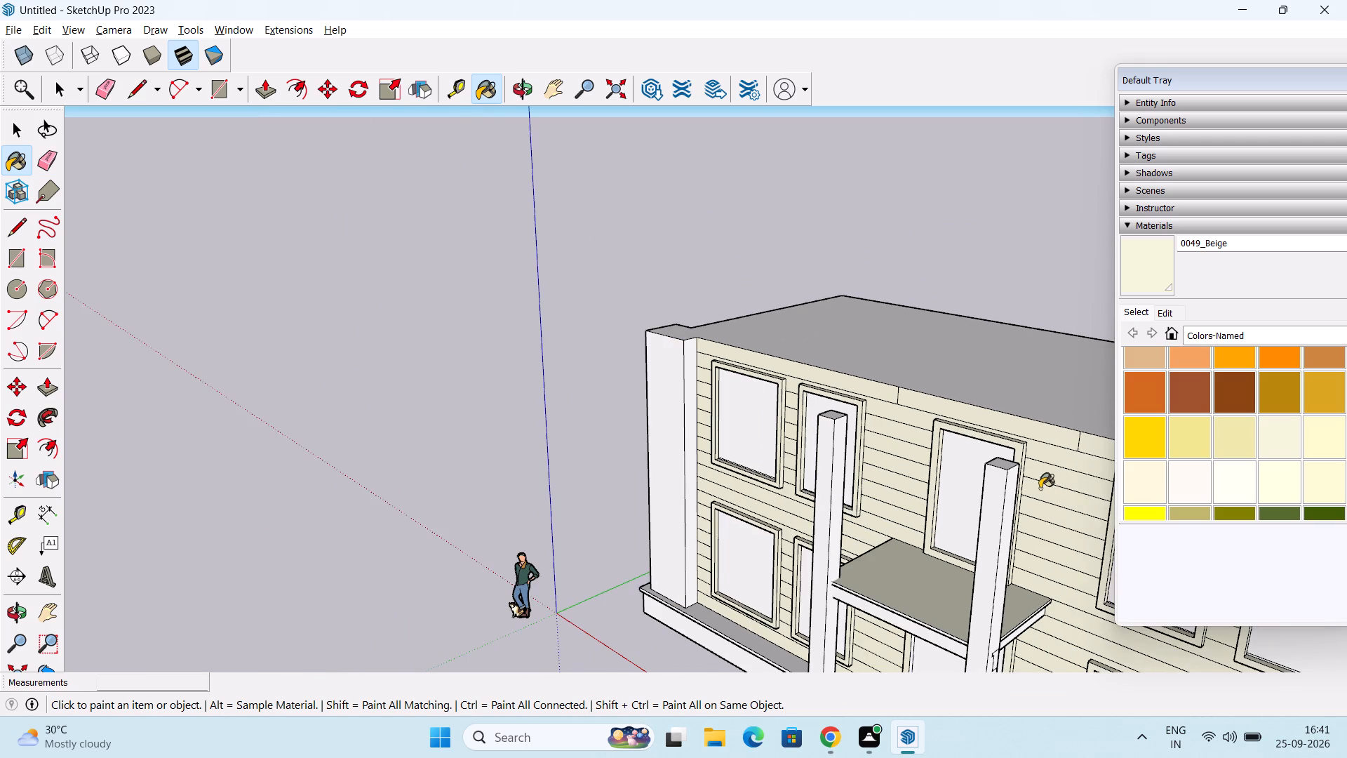
middle_drag(1040, 488, 1127, 438)
shift+middle_drag(993, 420, 905, 399)
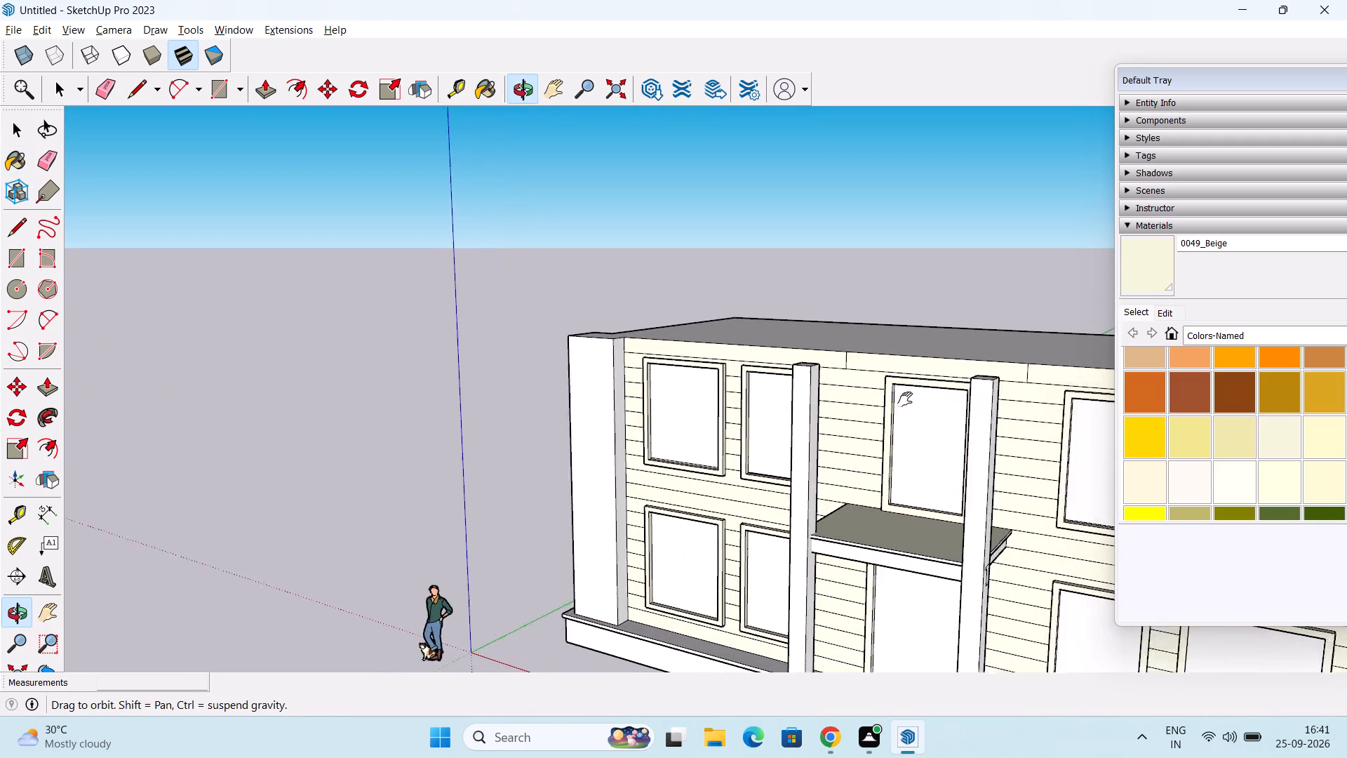
shift+middle_drag(905, 399, 652, 378)
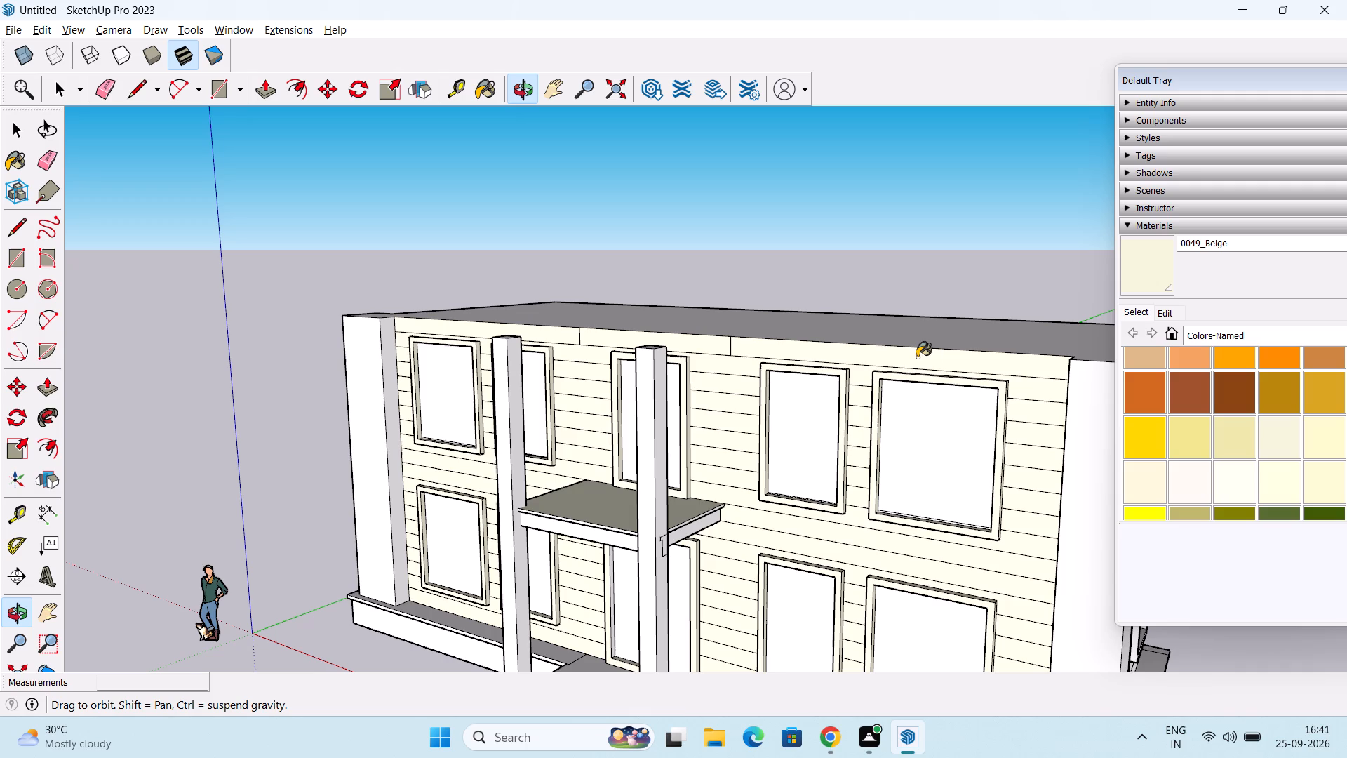
middle_drag(985, 415, 799, 342)
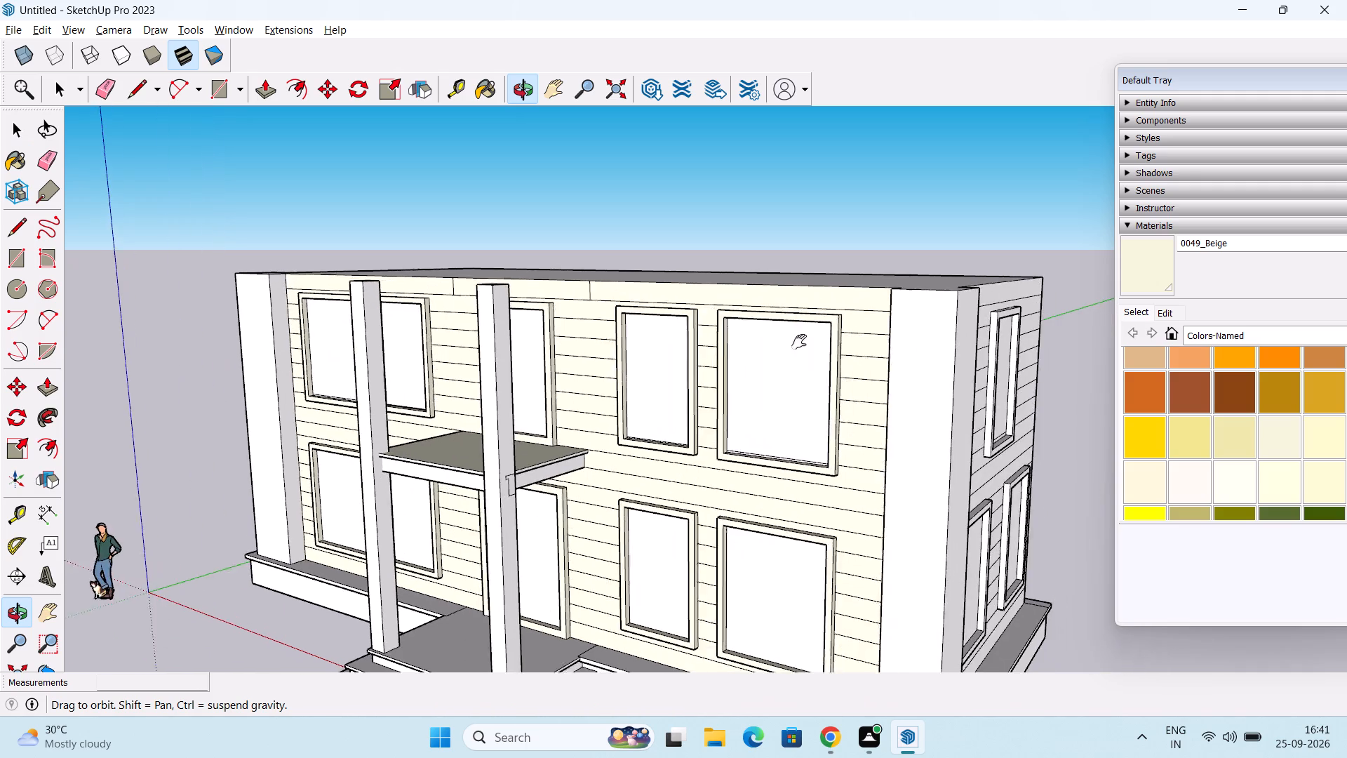
middle_drag(799, 342, 774, 333)
middle_drag(890, 363, 457, 360)
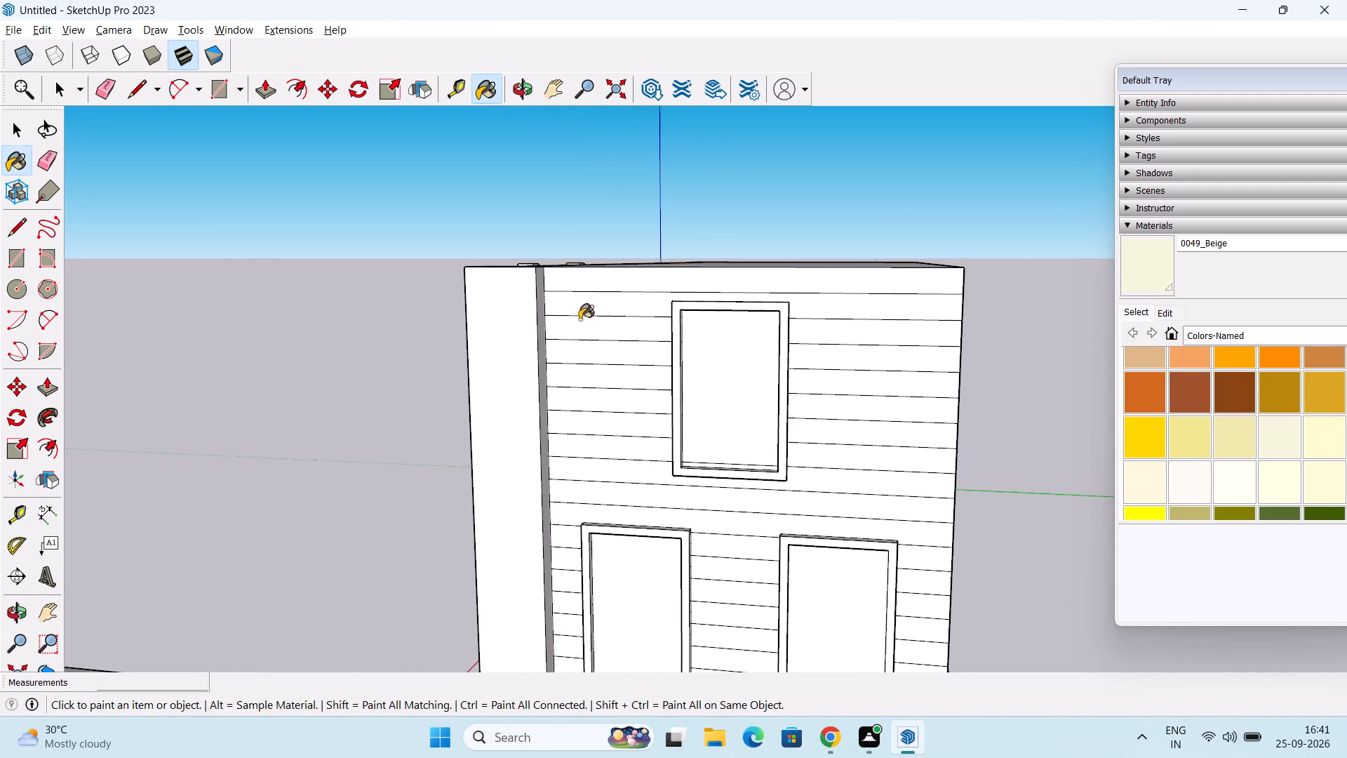
click(621, 285)
click(623, 304)
Paint the side wall's cladding boards Beige between the front corner and upper window, and below it down to the ground-floor windows' tops.
middle_drag(751, 324, 1011, 355)
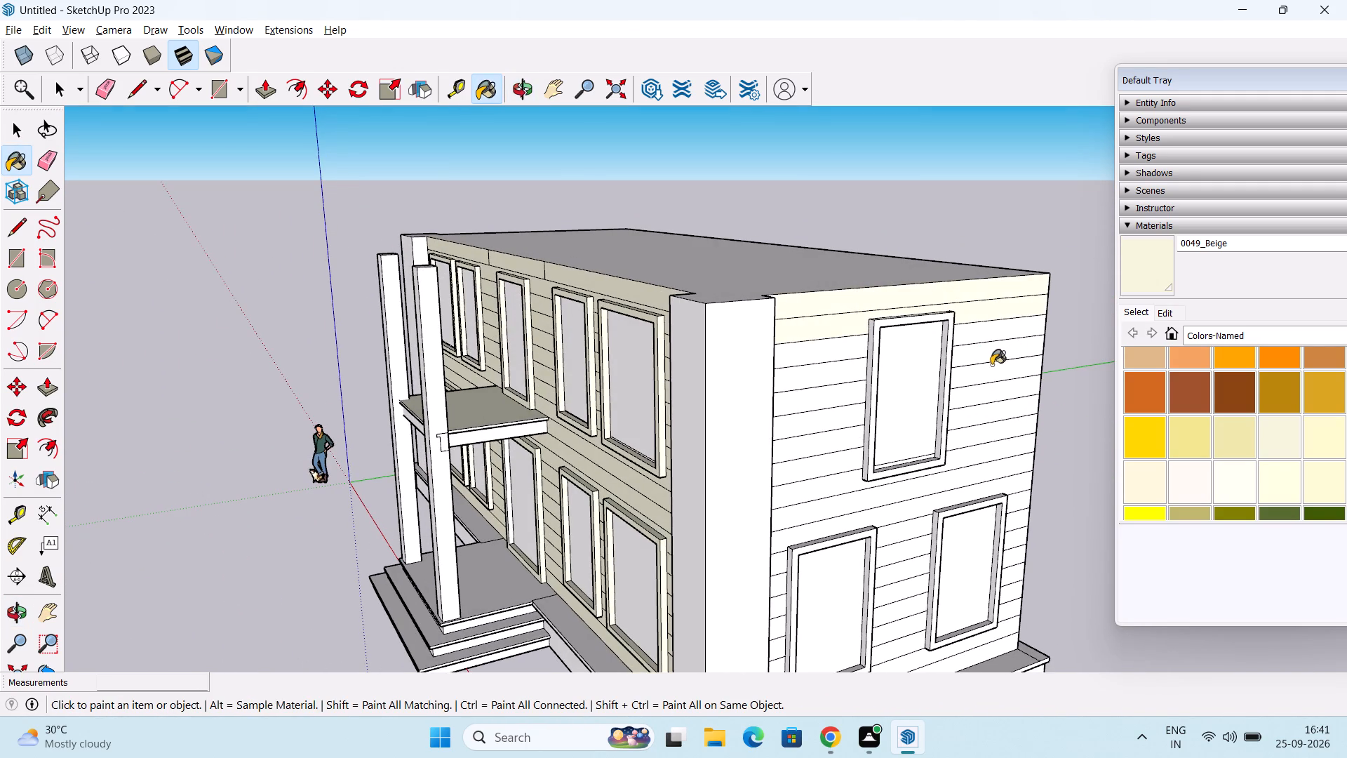
click(823, 352)
drag(839, 375, 842, 385)
click(847, 399)
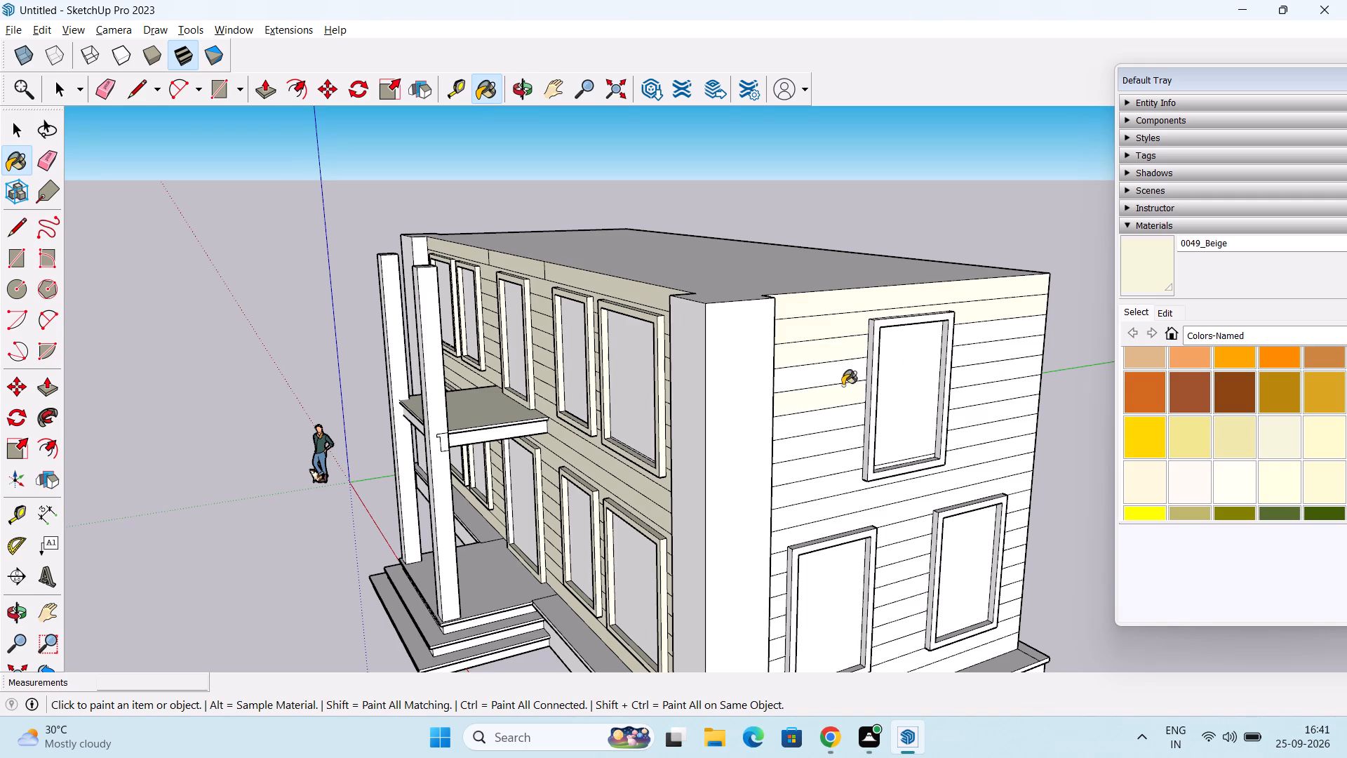
click(846, 376)
click(843, 426)
click(833, 443)
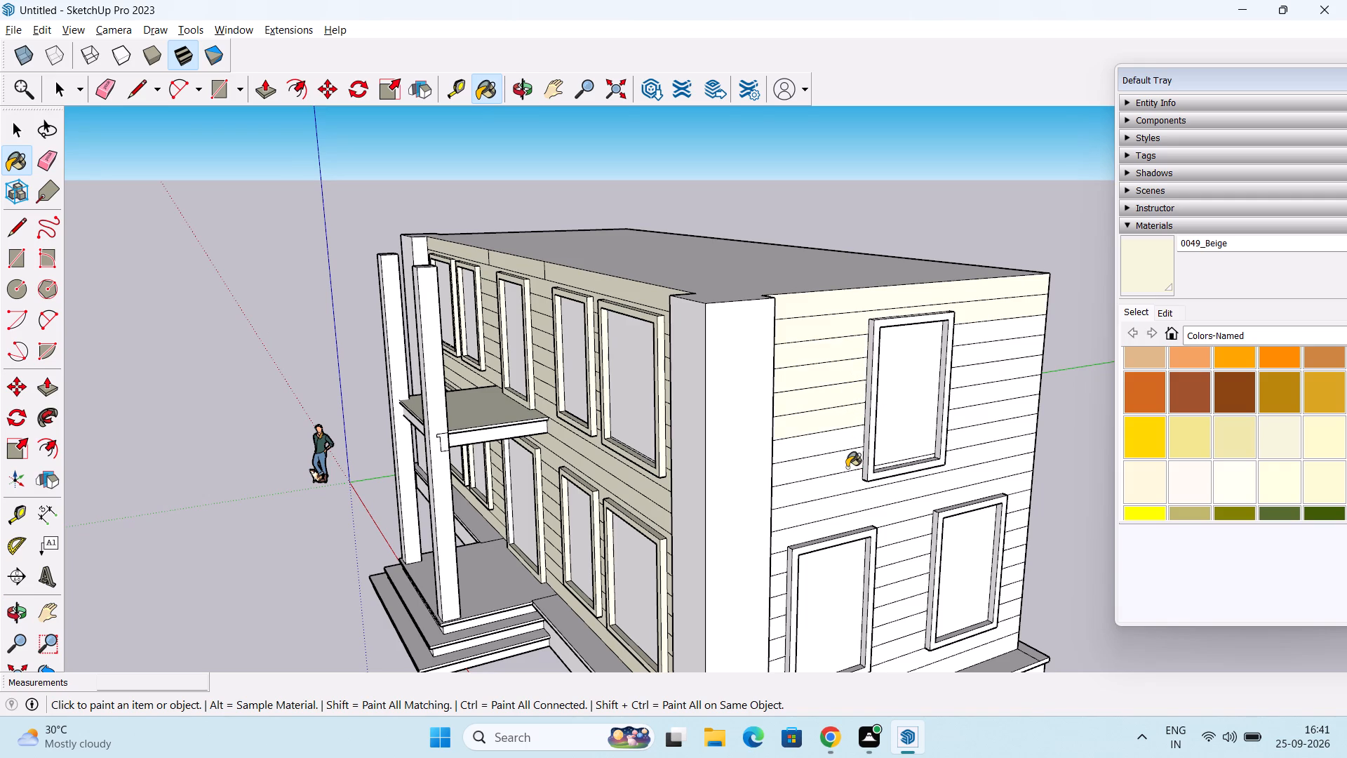
click(847, 467)
click(850, 490)
click(836, 514)
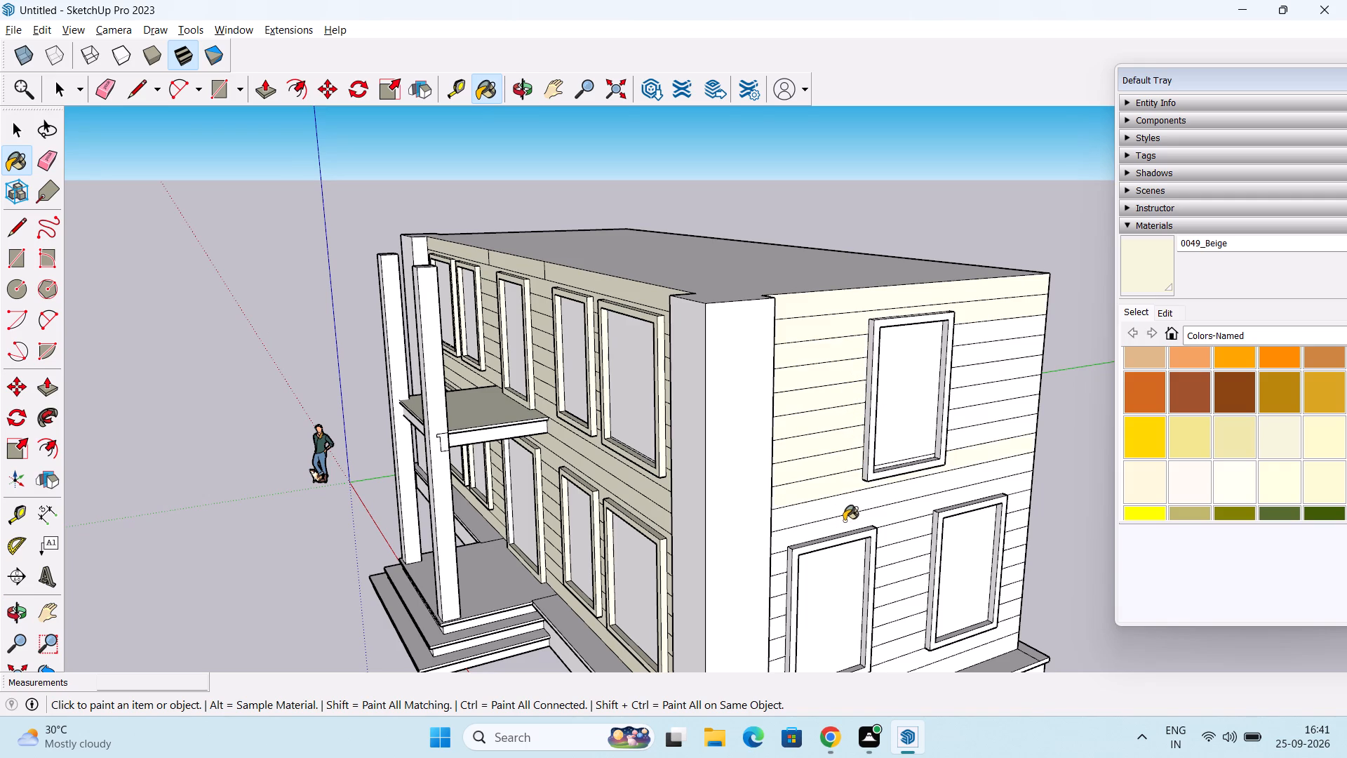
click(841, 523)
Paint the side wall's cladding boards between and below the two ground-floor windows Beige, down to the base ledge.
click(914, 532)
click(904, 553)
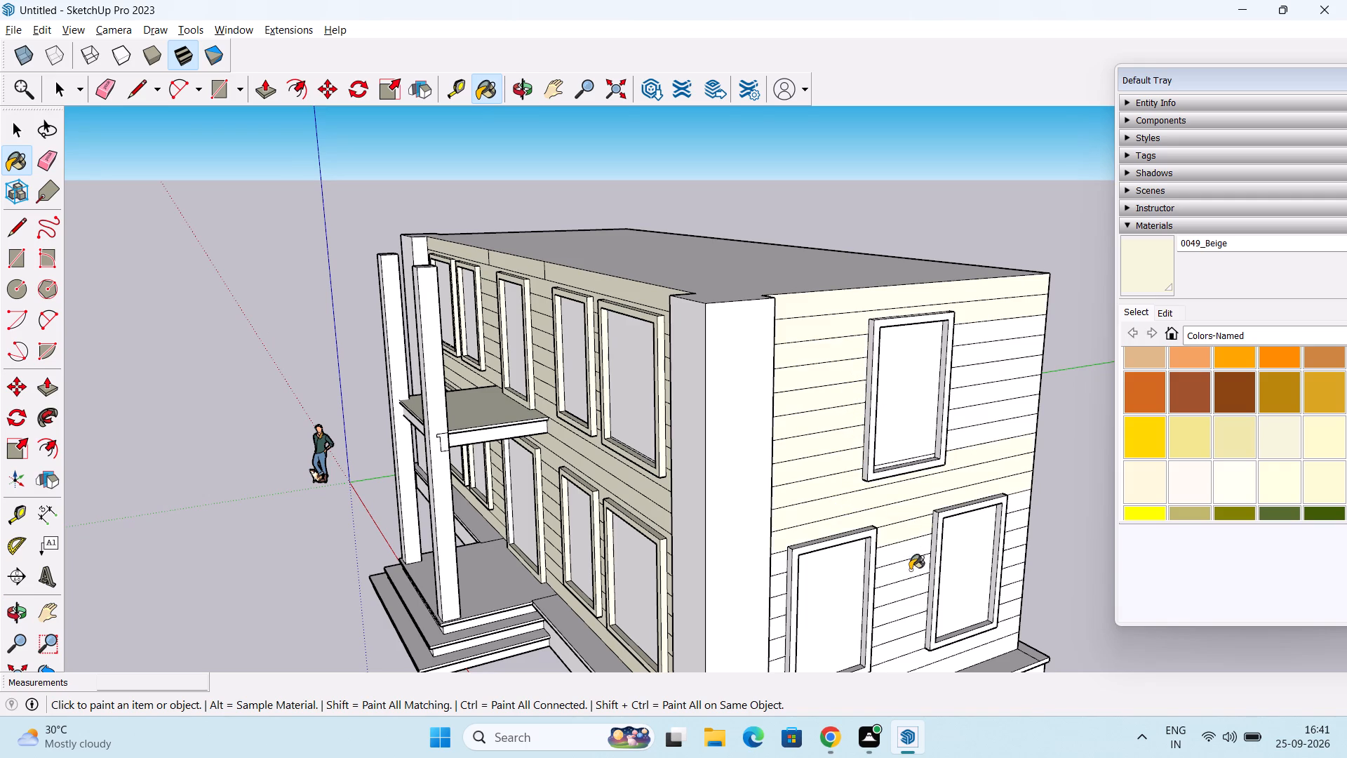
click(907, 578)
click(906, 590)
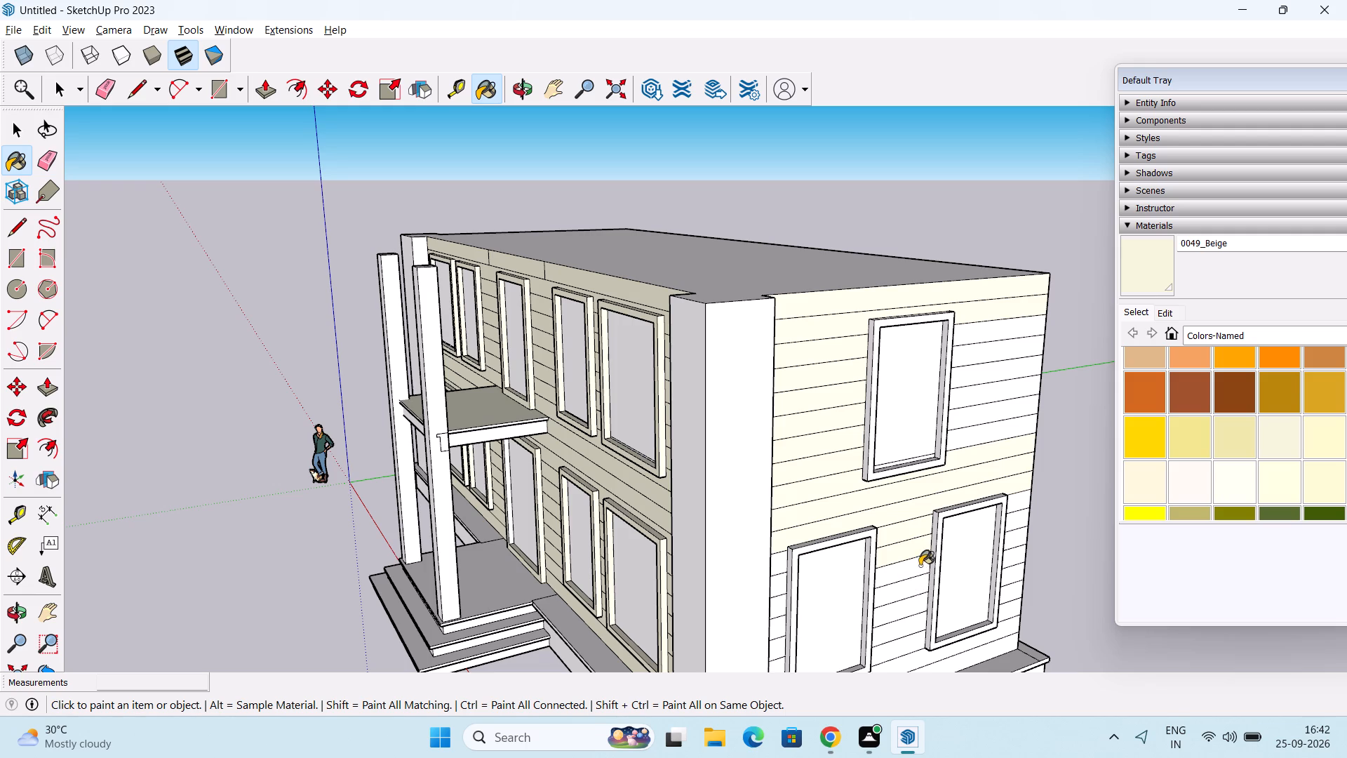
click(914, 565)
shift+middle_drag(933, 541, 909, 410)
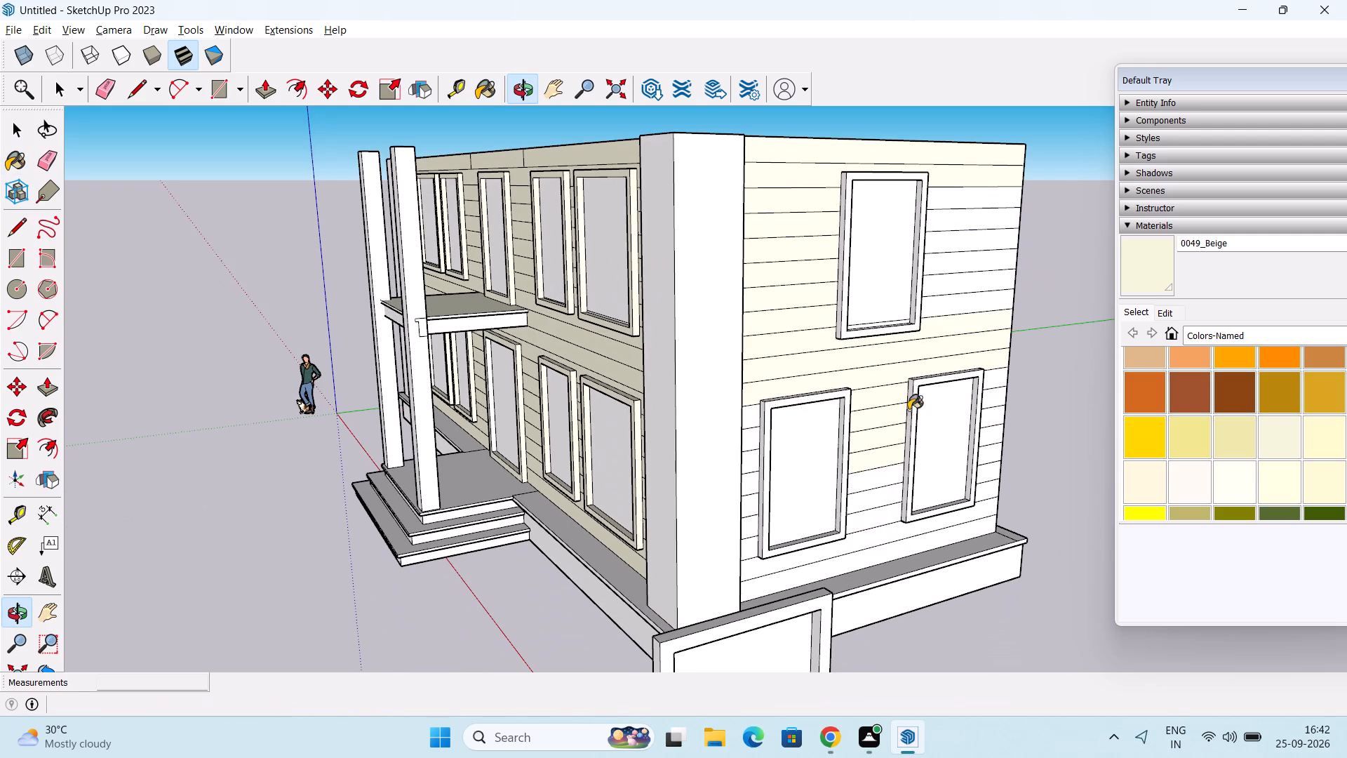
click(873, 482)
click(892, 506)
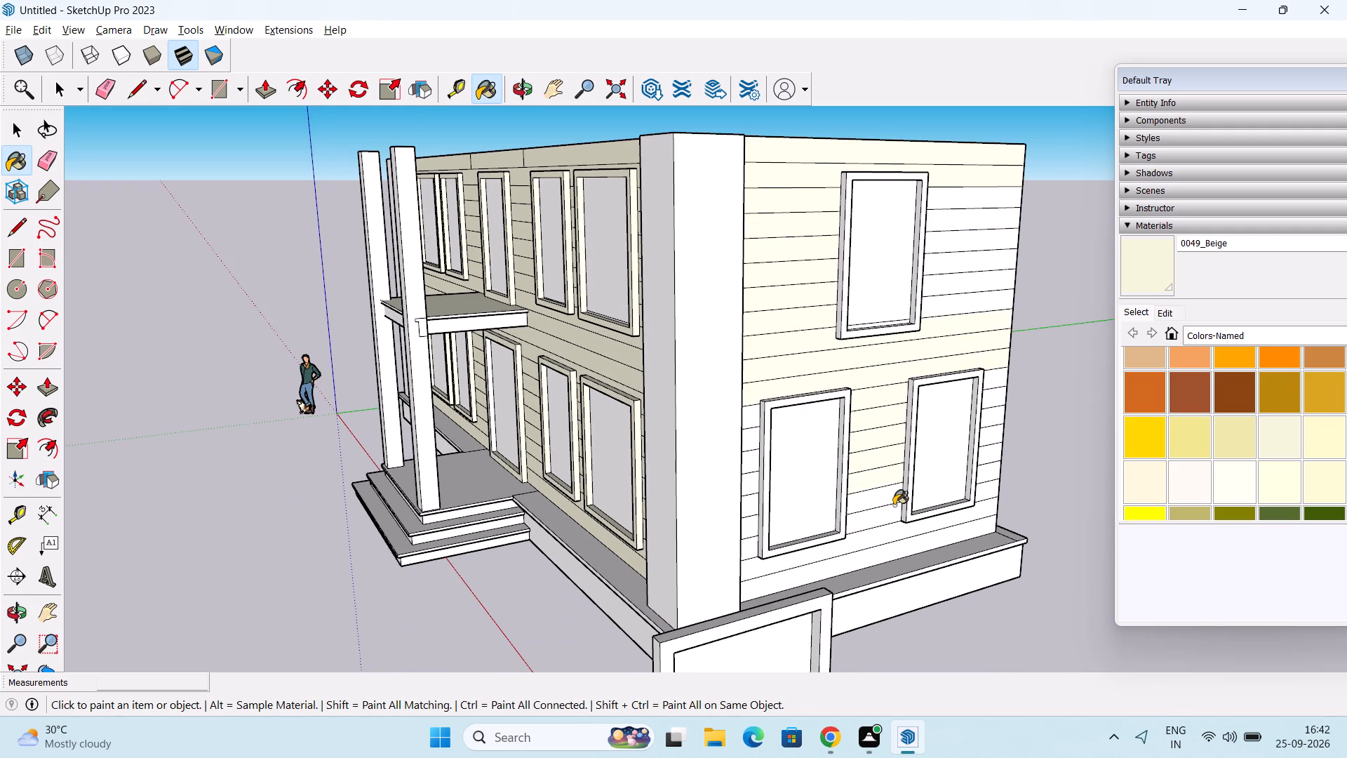
click(894, 505)
click(885, 496)
click(883, 534)
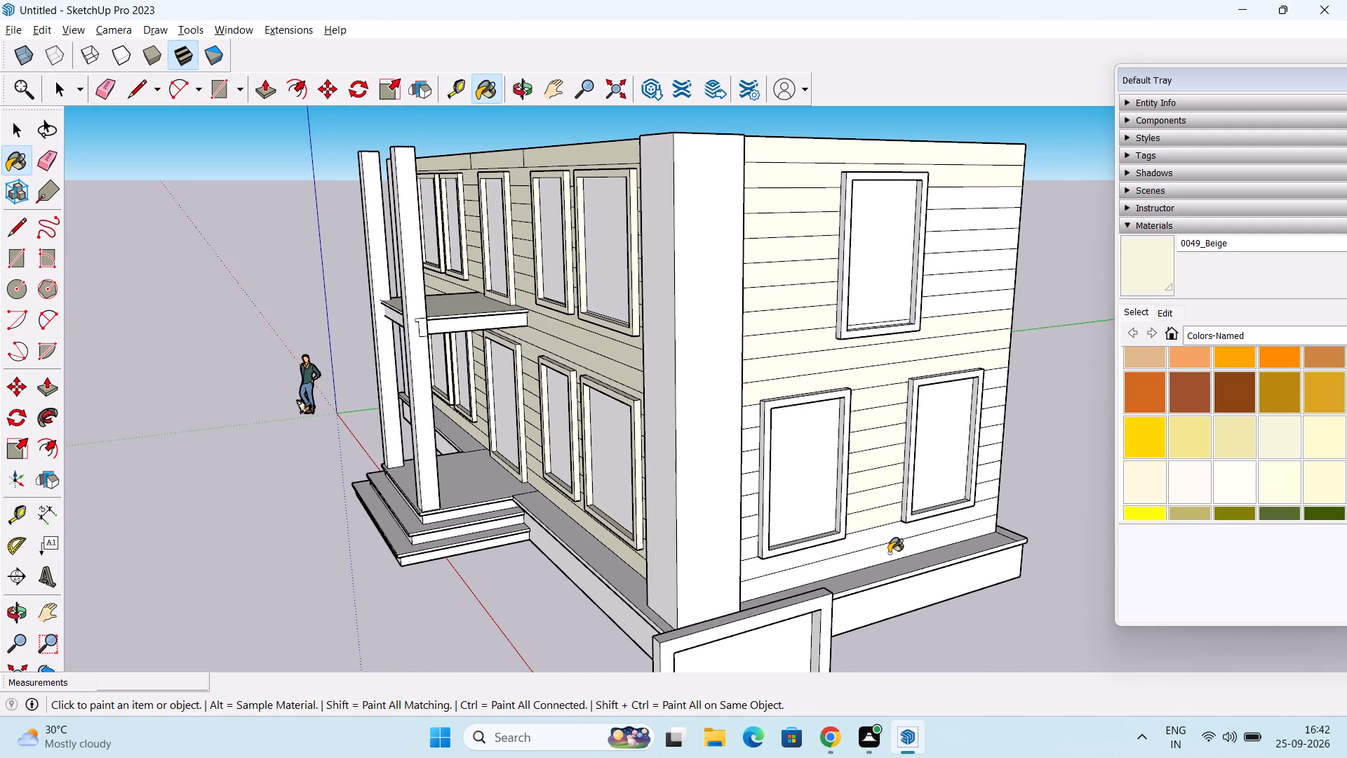
click(889, 553)
Paint the side wall's remaining white cladding boards between the front corner pillar and the nearer ground-floor window Beige.
click(752, 414)
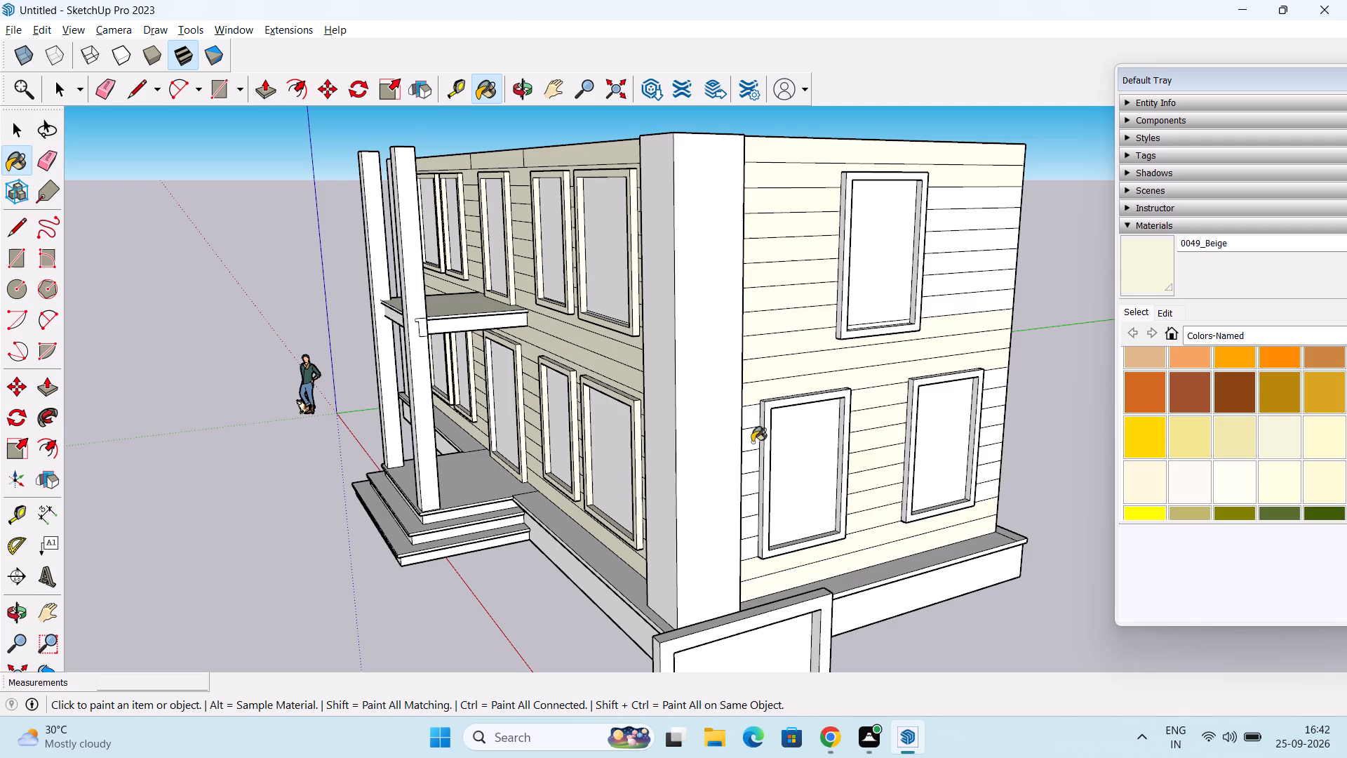
click(752, 443)
click(756, 459)
click(746, 488)
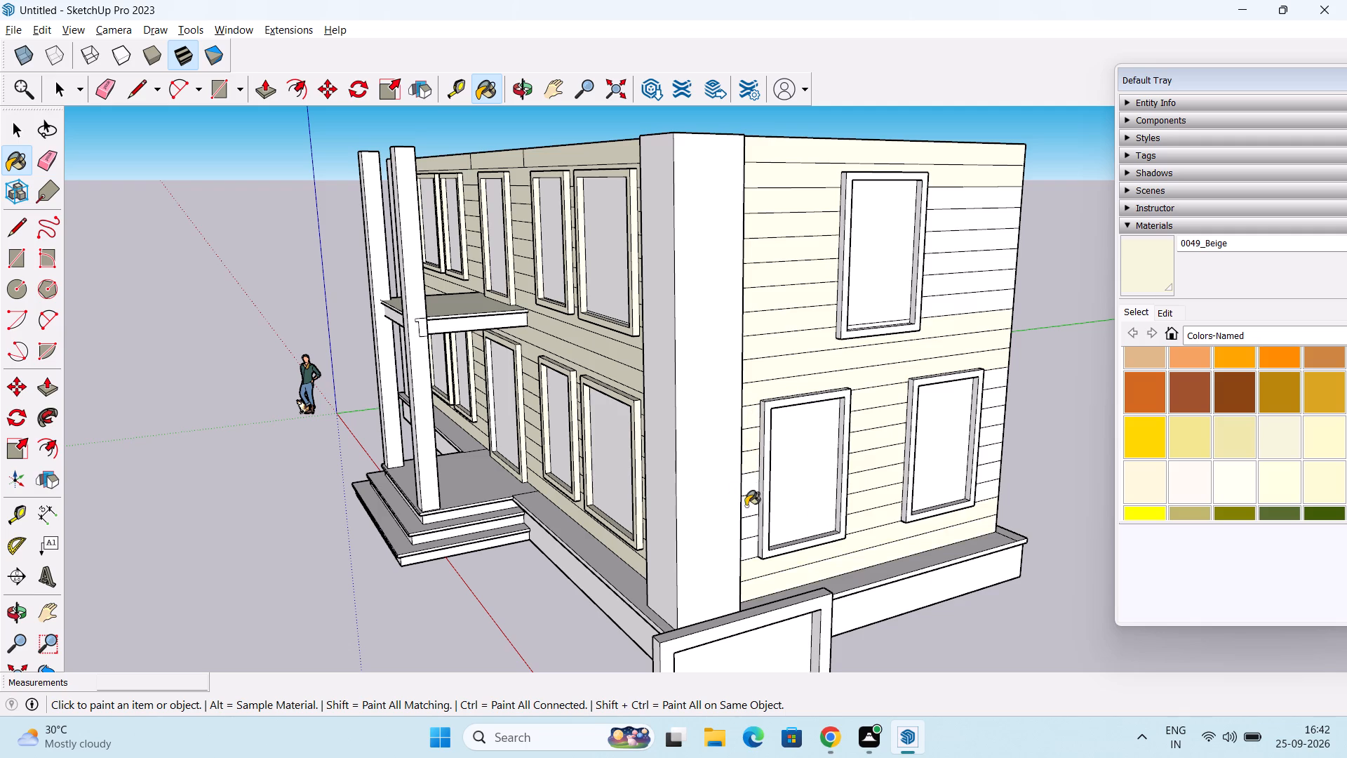
click(749, 508)
click(751, 528)
drag(748, 545, 760, 537)
Paint the side wall's cladding boards between the farther ground-floor window and the rear corner Beige.
click(996, 387)
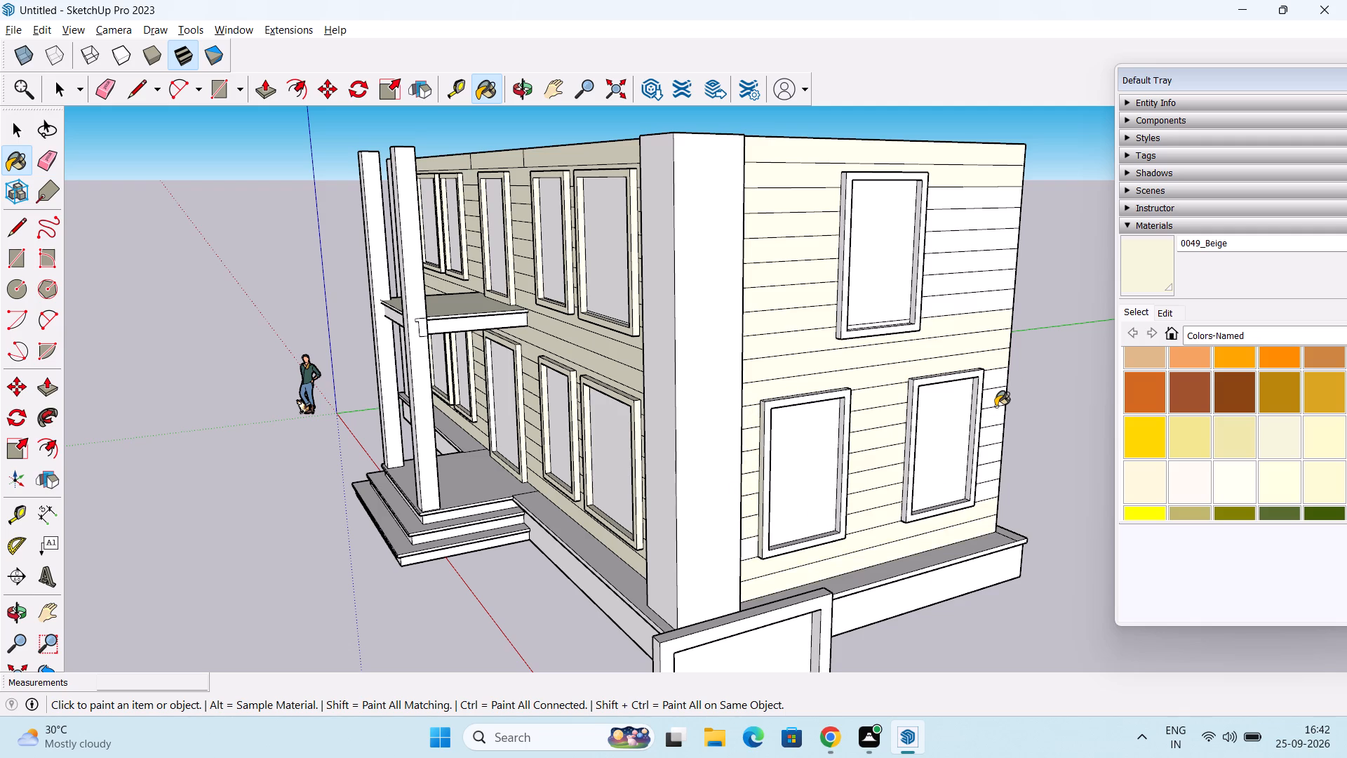
click(996, 405)
click(989, 378)
click(990, 413)
click(996, 437)
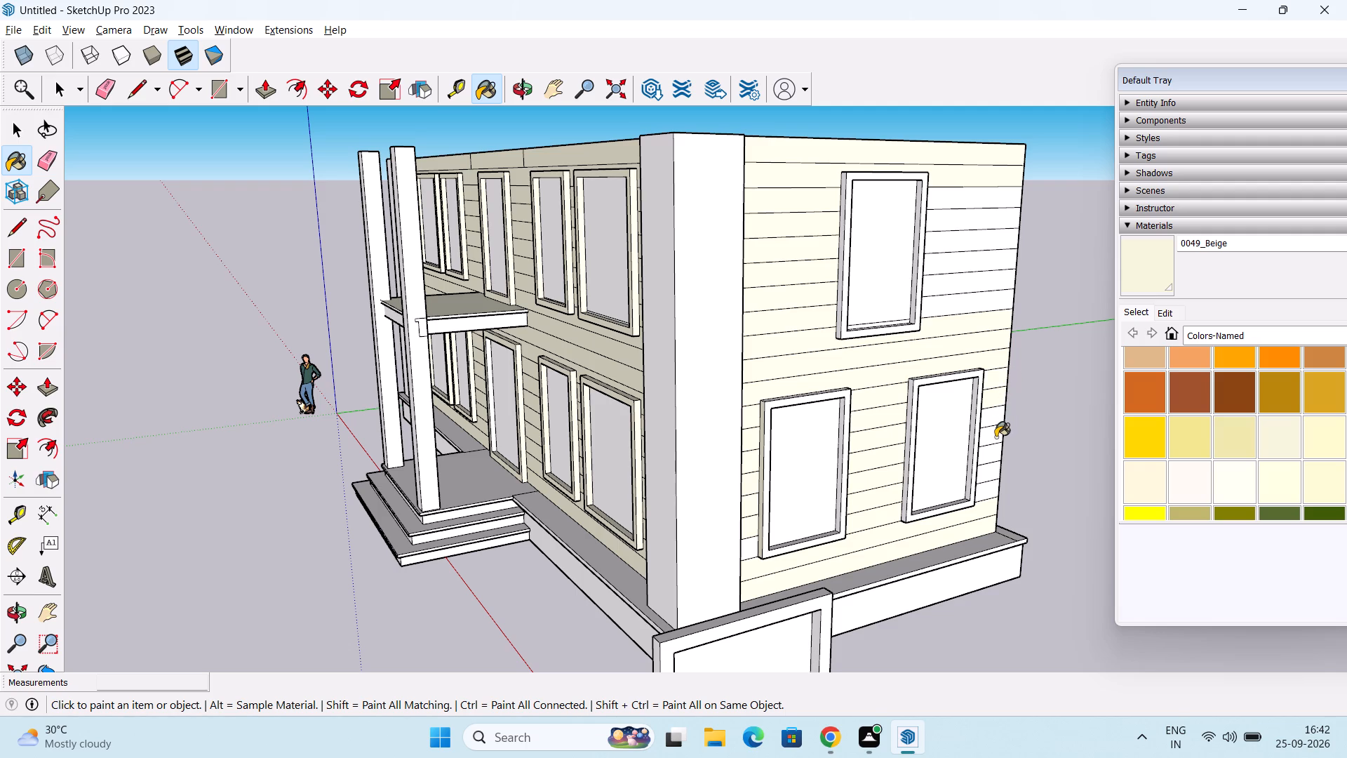
click(993, 458)
click(993, 474)
click(989, 491)
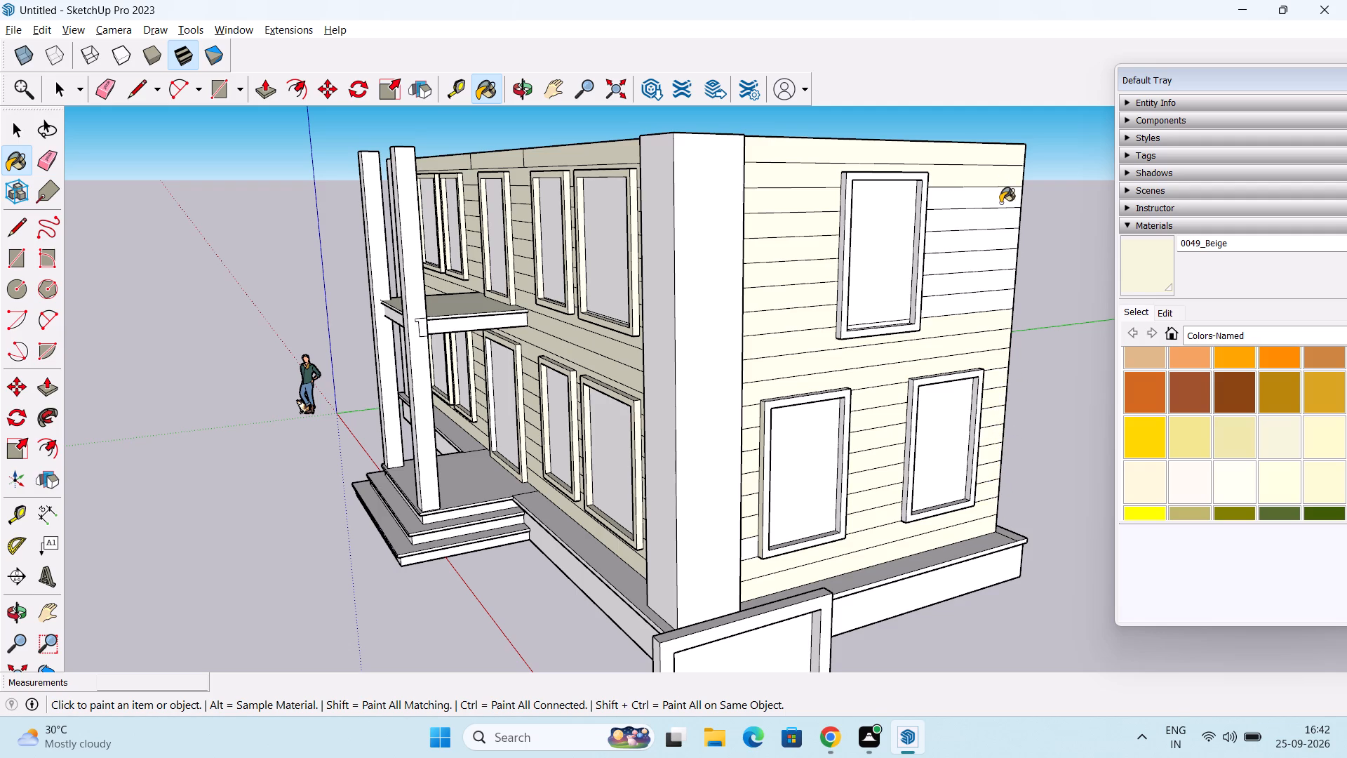
Paint the side wall's remaining white cladding boards between the upper window and the rear corner Beige.
click(998, 204)
click(992, 224)
click(993, 244)
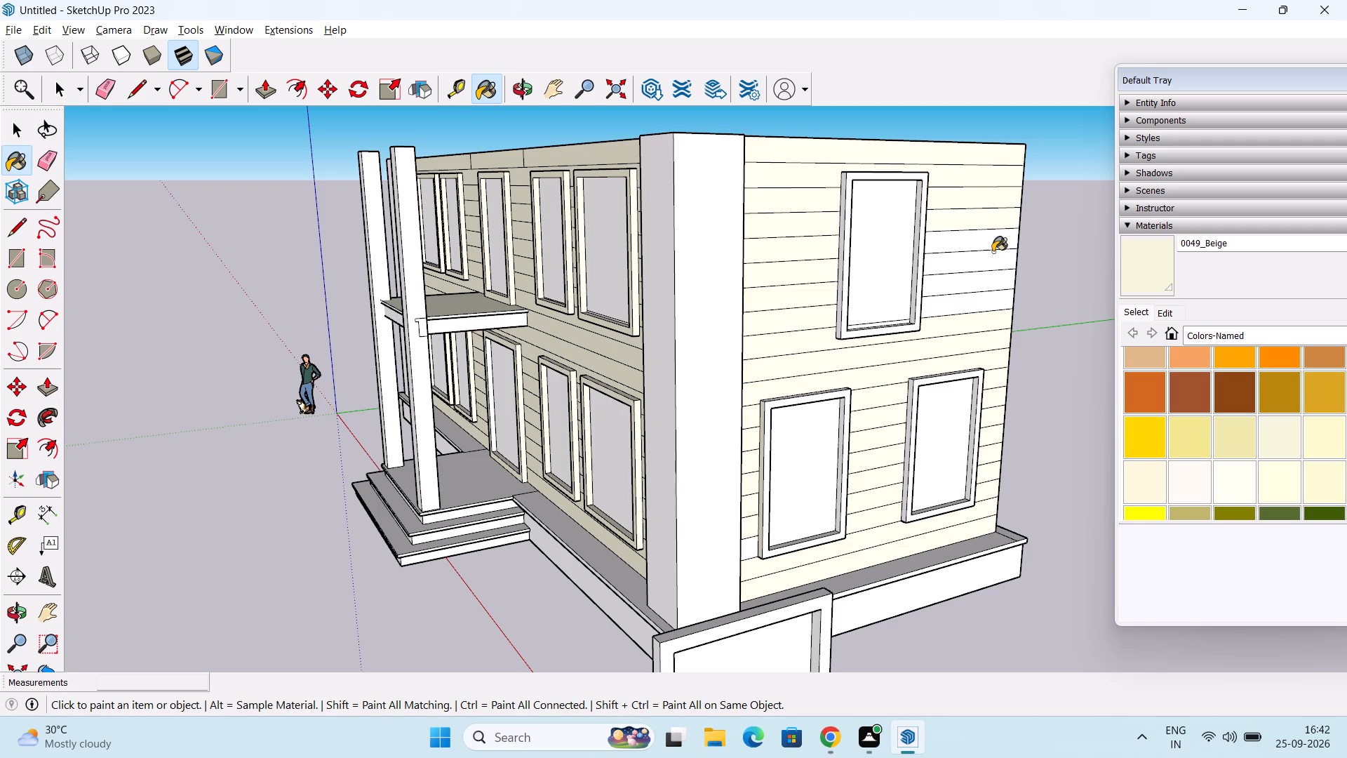
click(984, 265)
click(980, 288)
click(977, 305)
Paint the front faces, outer sides toward the front corner and rear-side inner faces of the side wall's two ground-floor window frames Beige.
scroll(877, 237, up, 2)
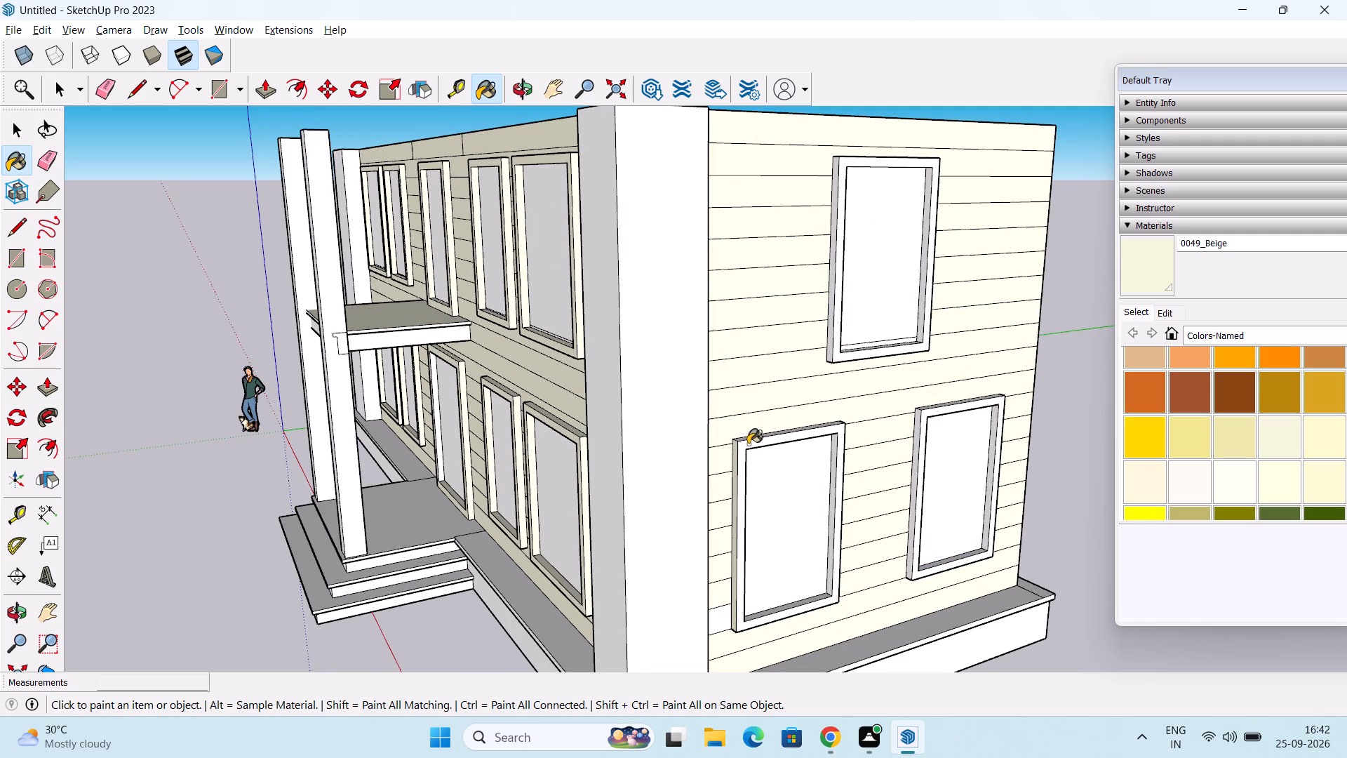
click(749, 444)
click(735, 453)
click(719, 620)
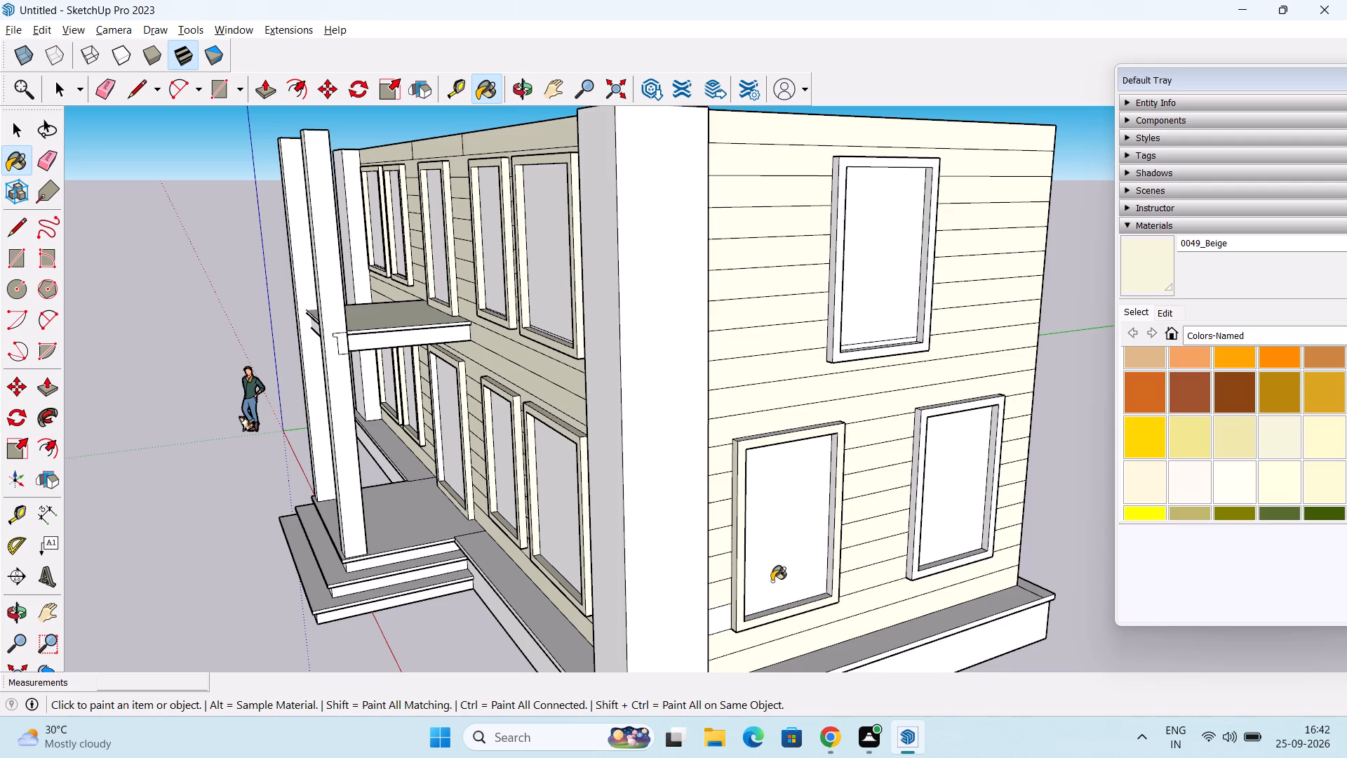
click(832, 499)
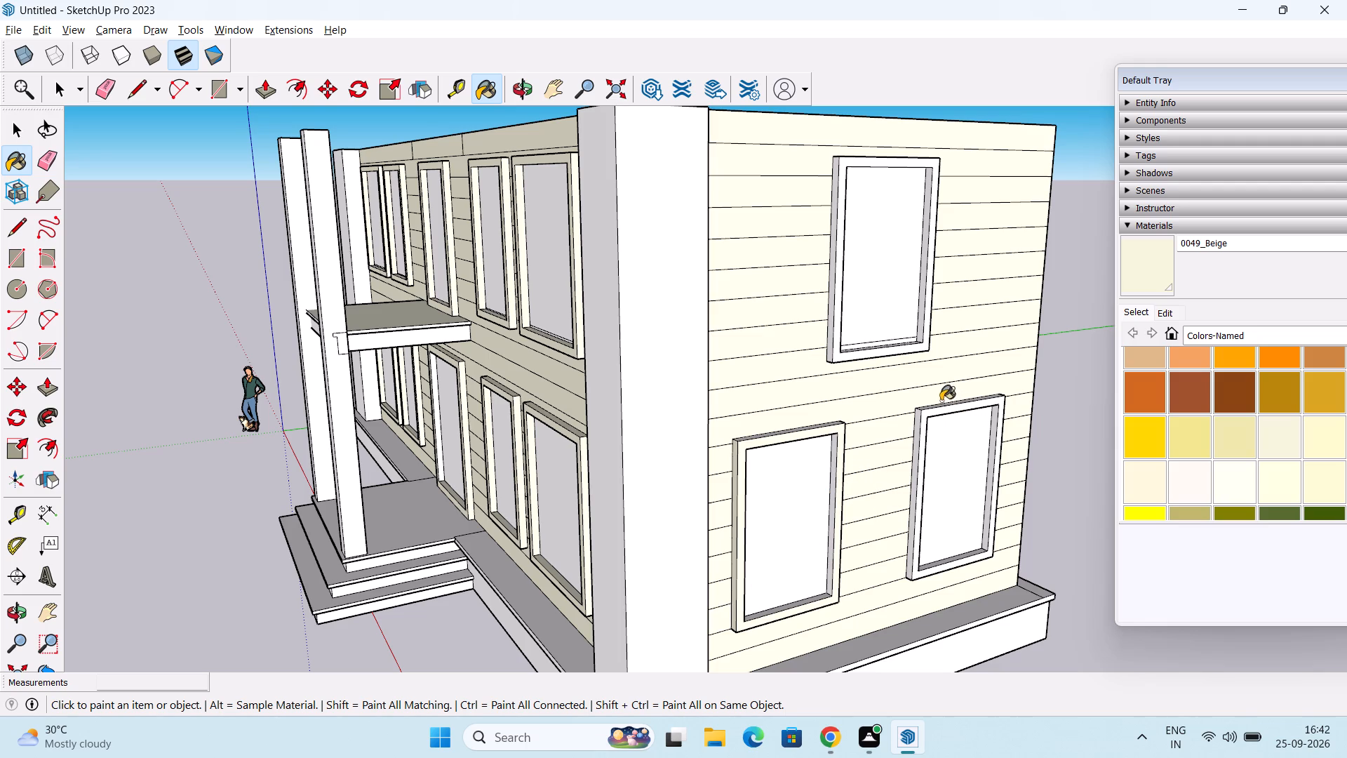
click(933, 414)
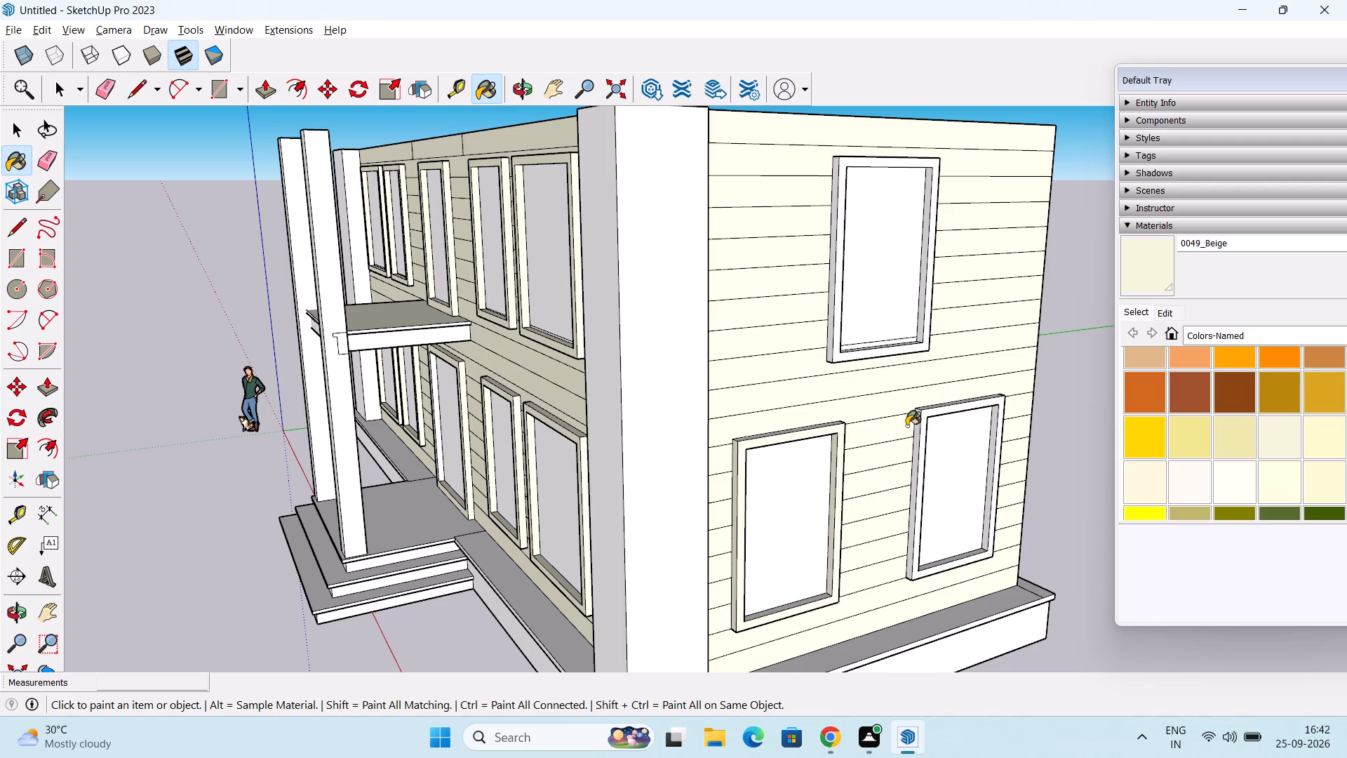
click(917, 427)
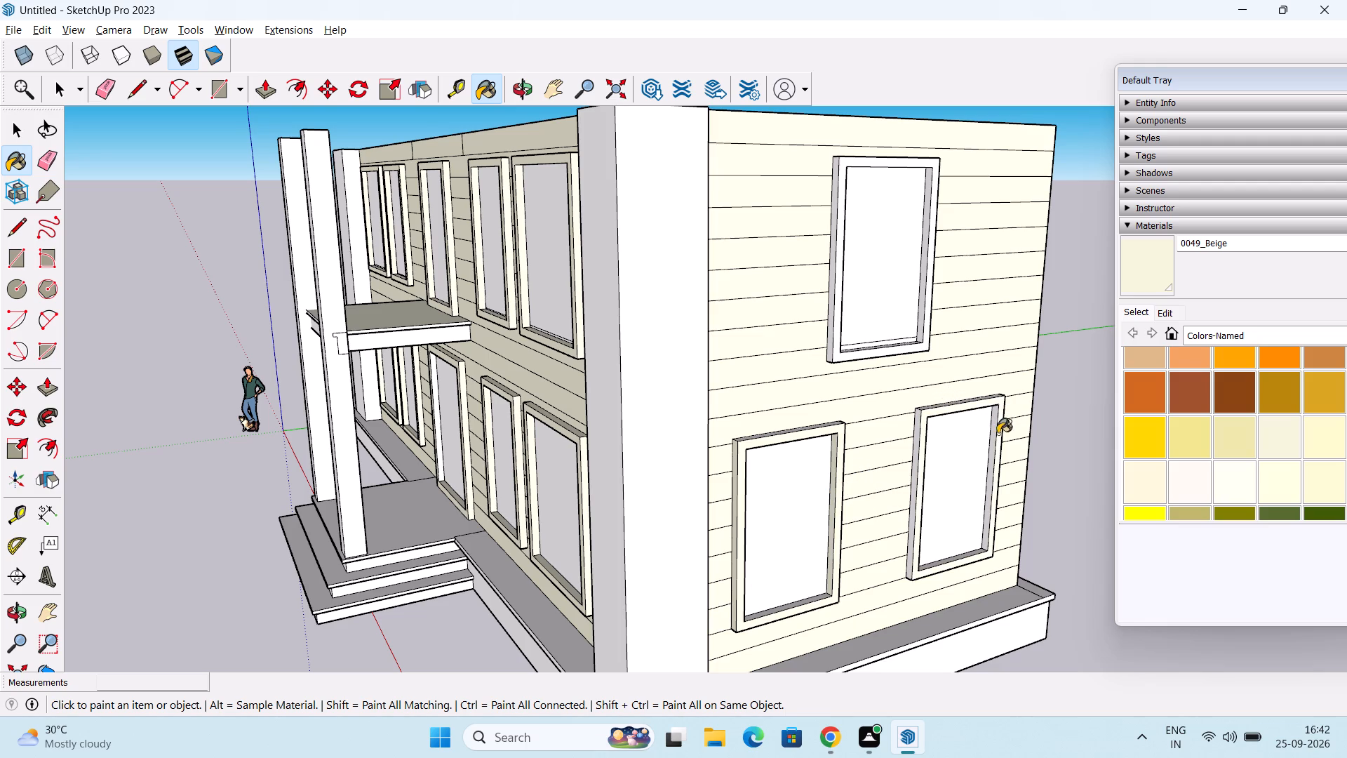
click(993, 437)
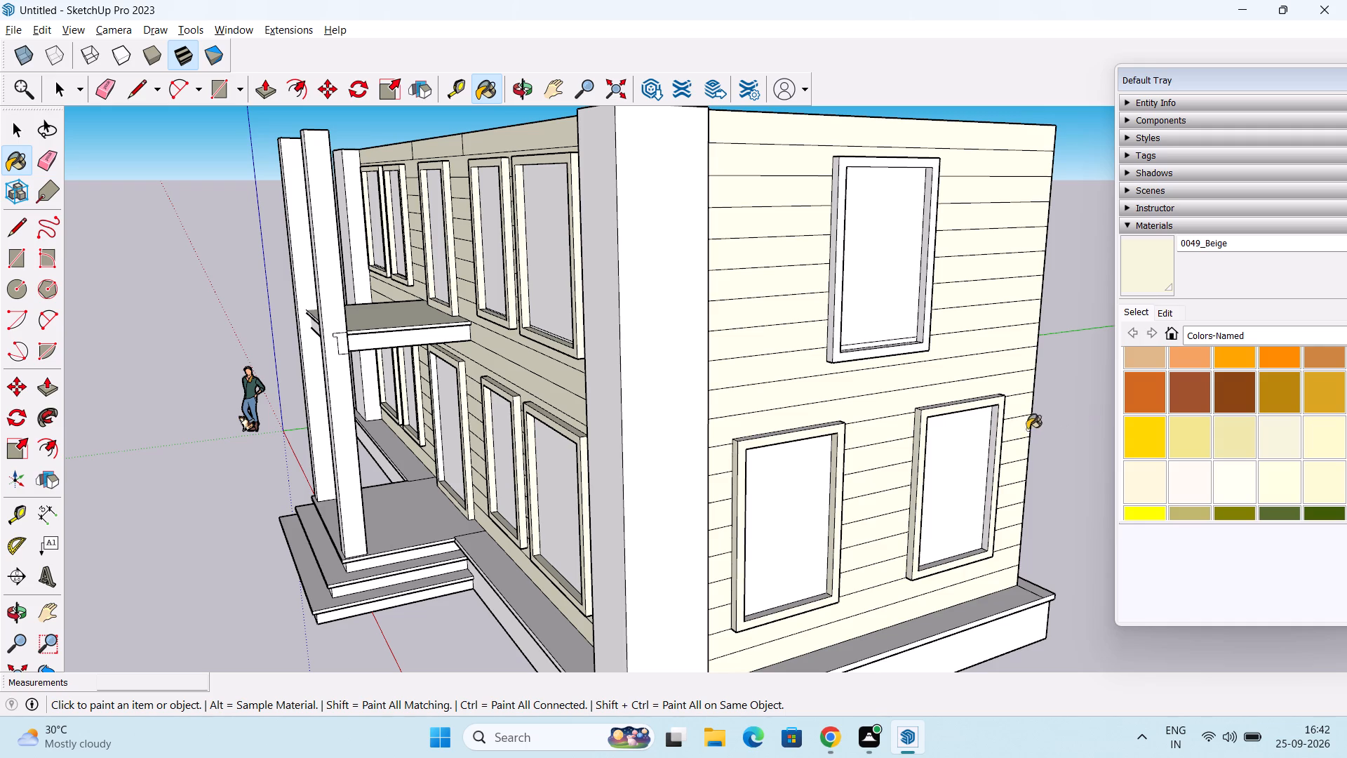
Paint the side wall's upper window frame Beige on its front, outer side toward the pillar, opposite inner face and inner sill.
click(831, 276)
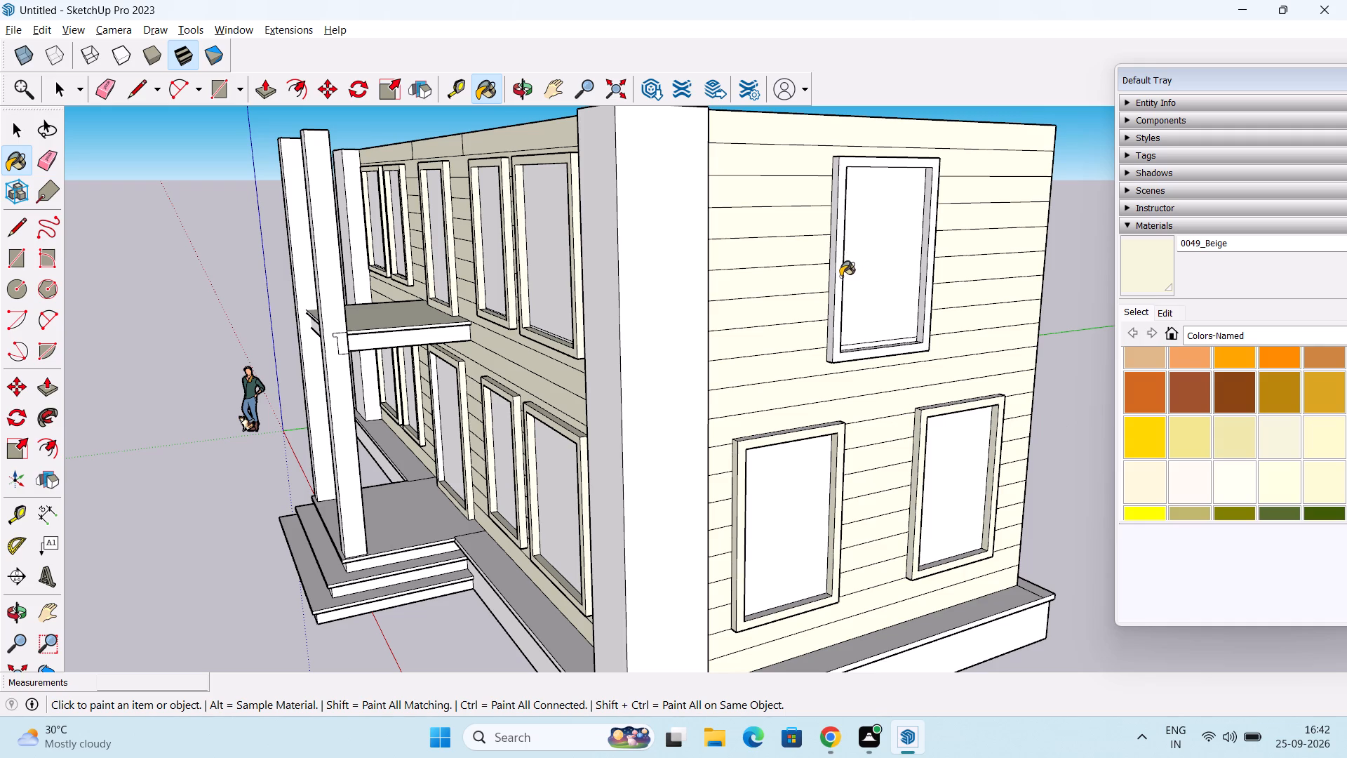
click(840, 277)
click(923, 283)
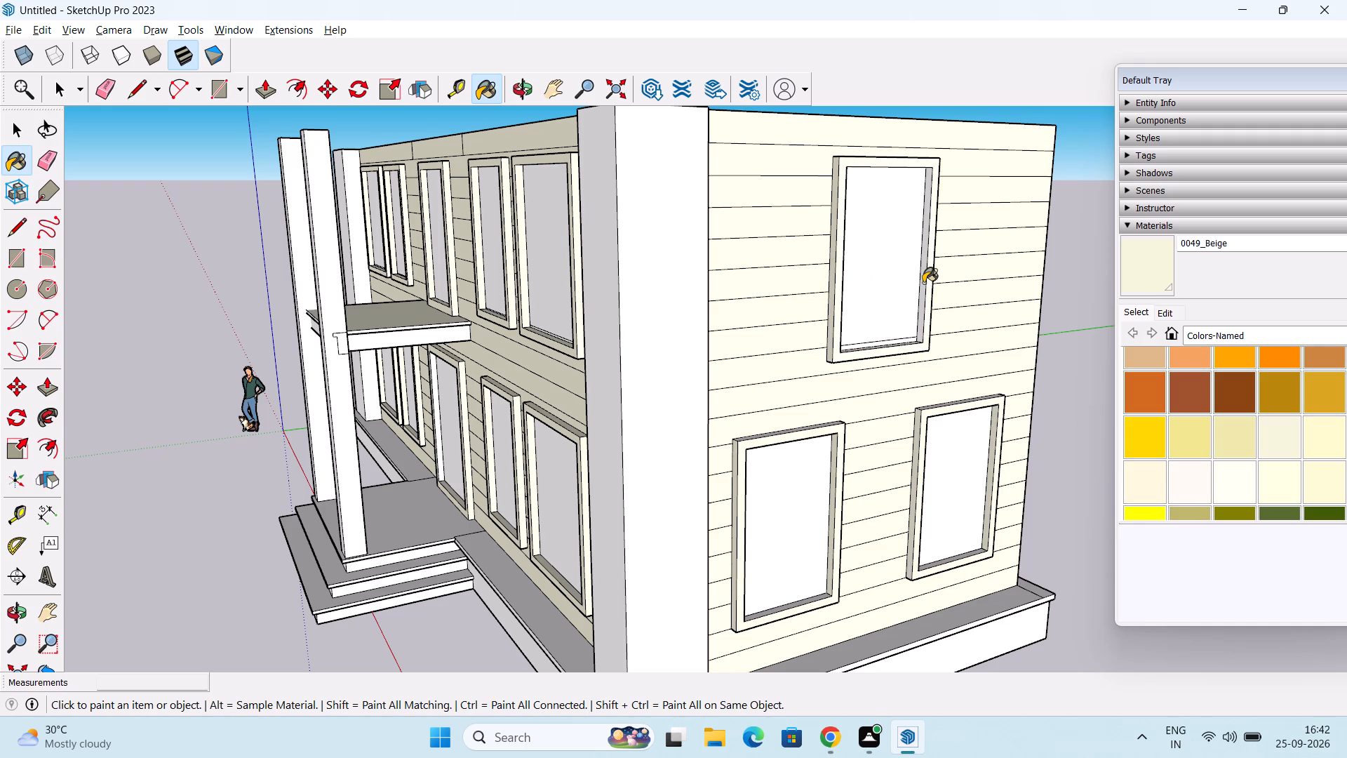
click(897, 345)
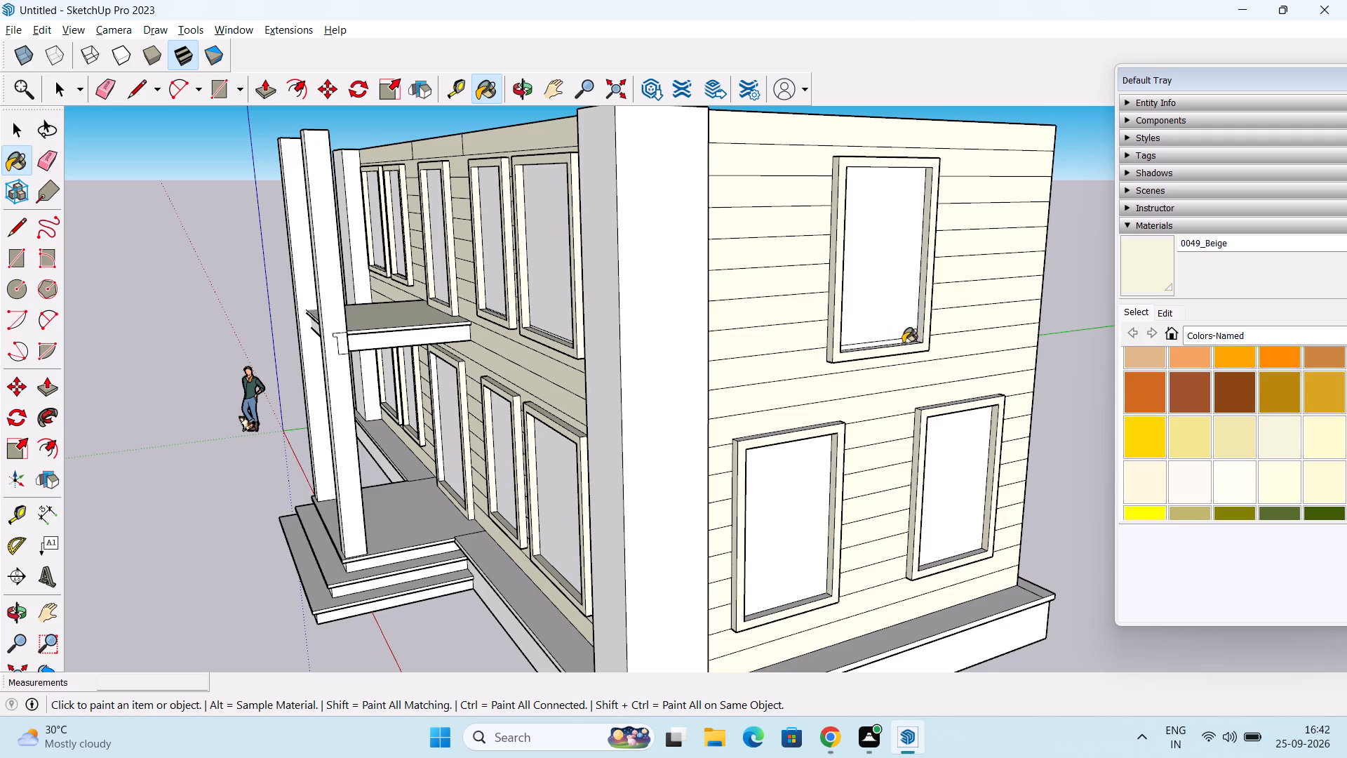
Paint the outer and inner frame faces that point toward the rear corner Beige on all three side-wall windows.
middle_drag(914, 332, 476, 288)
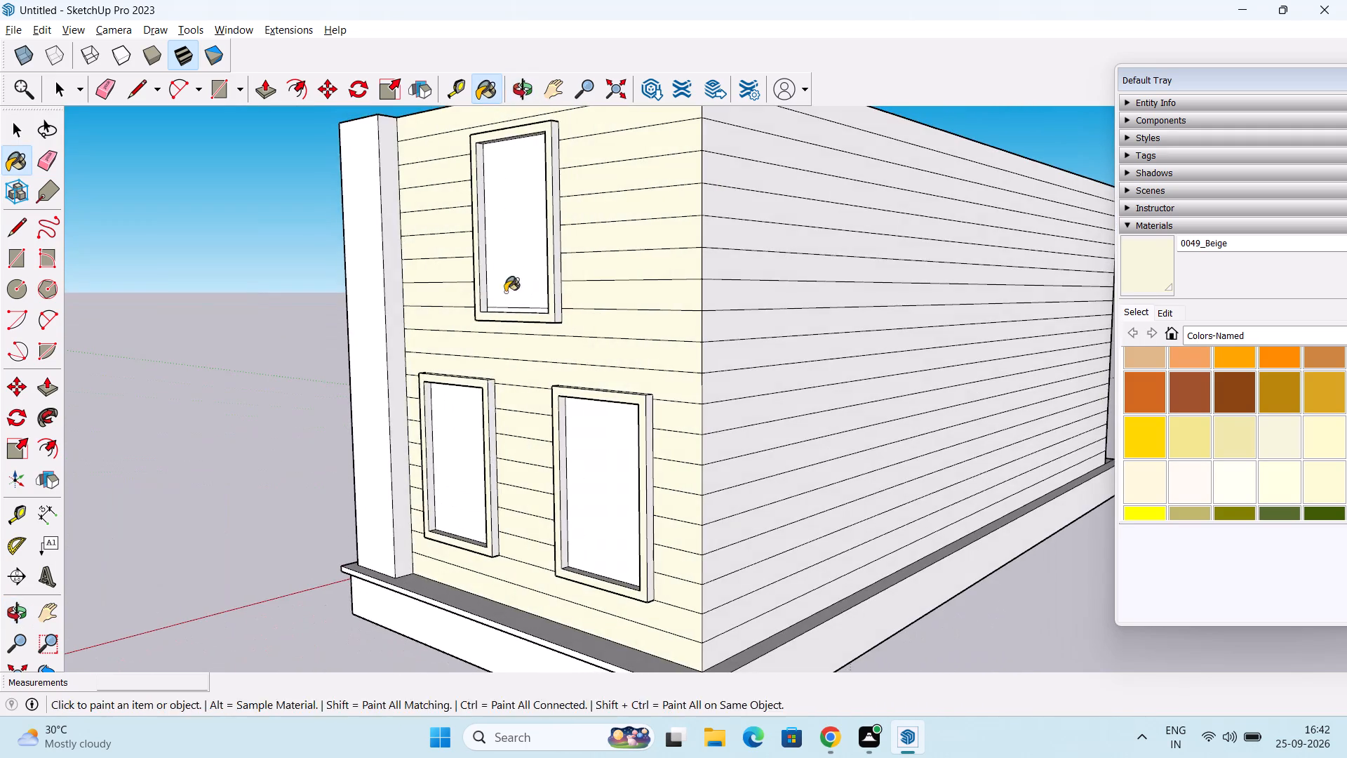
middle_drag(528, 294, 452, 298)
scroll(543, 304, up, 1)
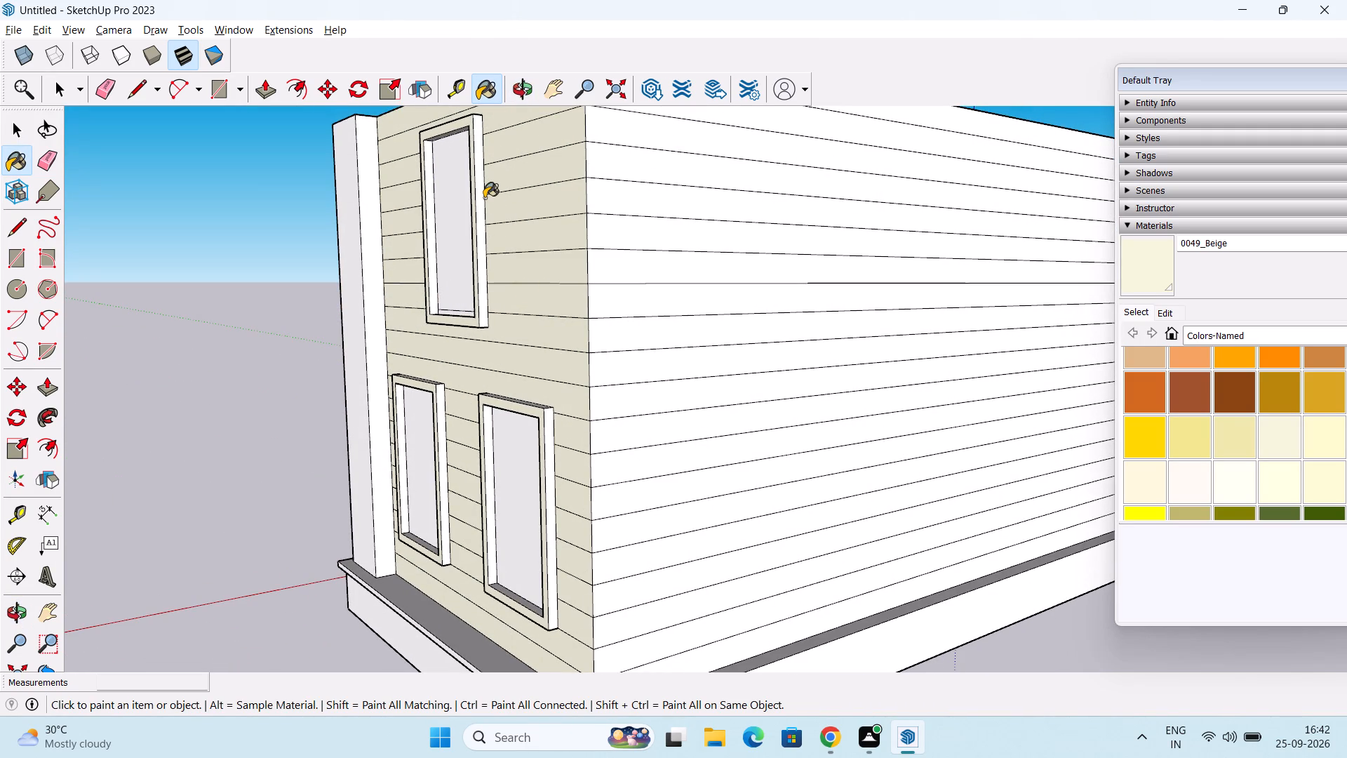
click(479, 205)
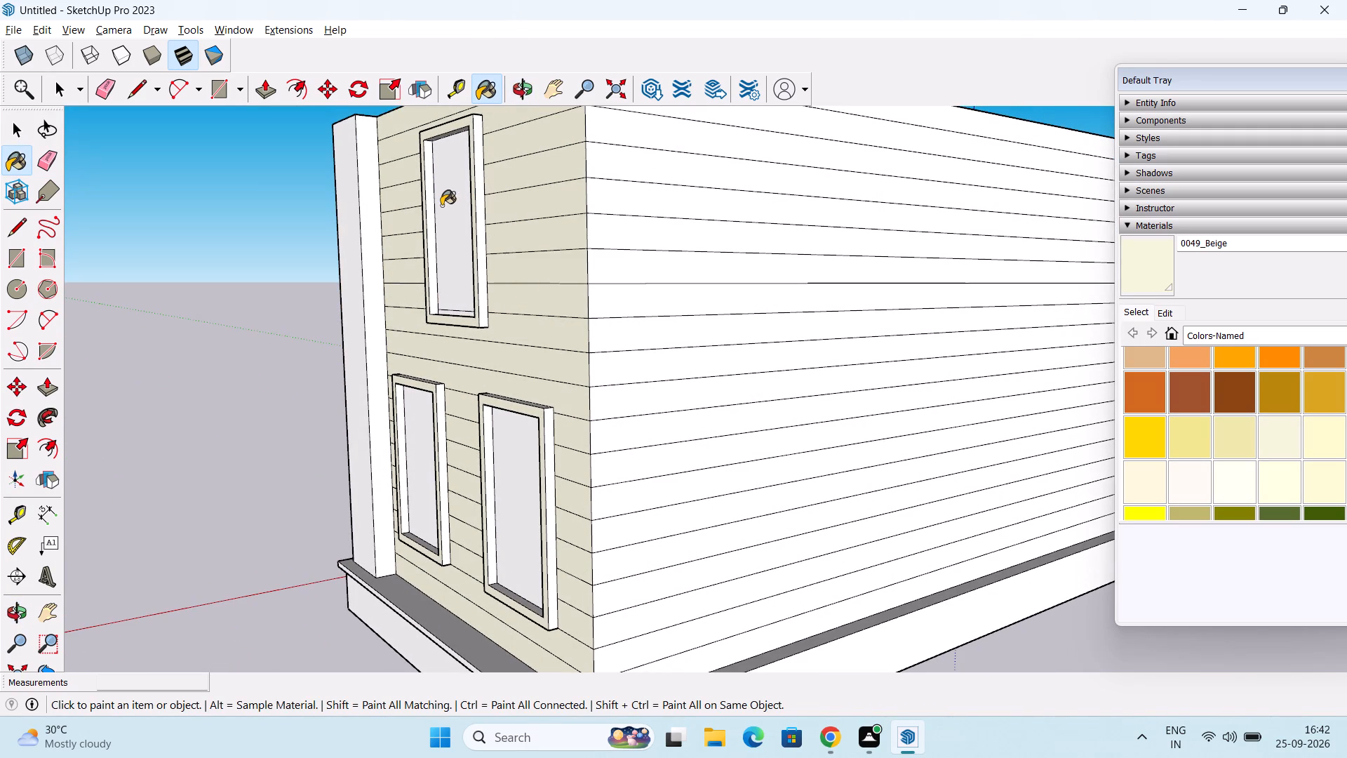
click(429, 209)
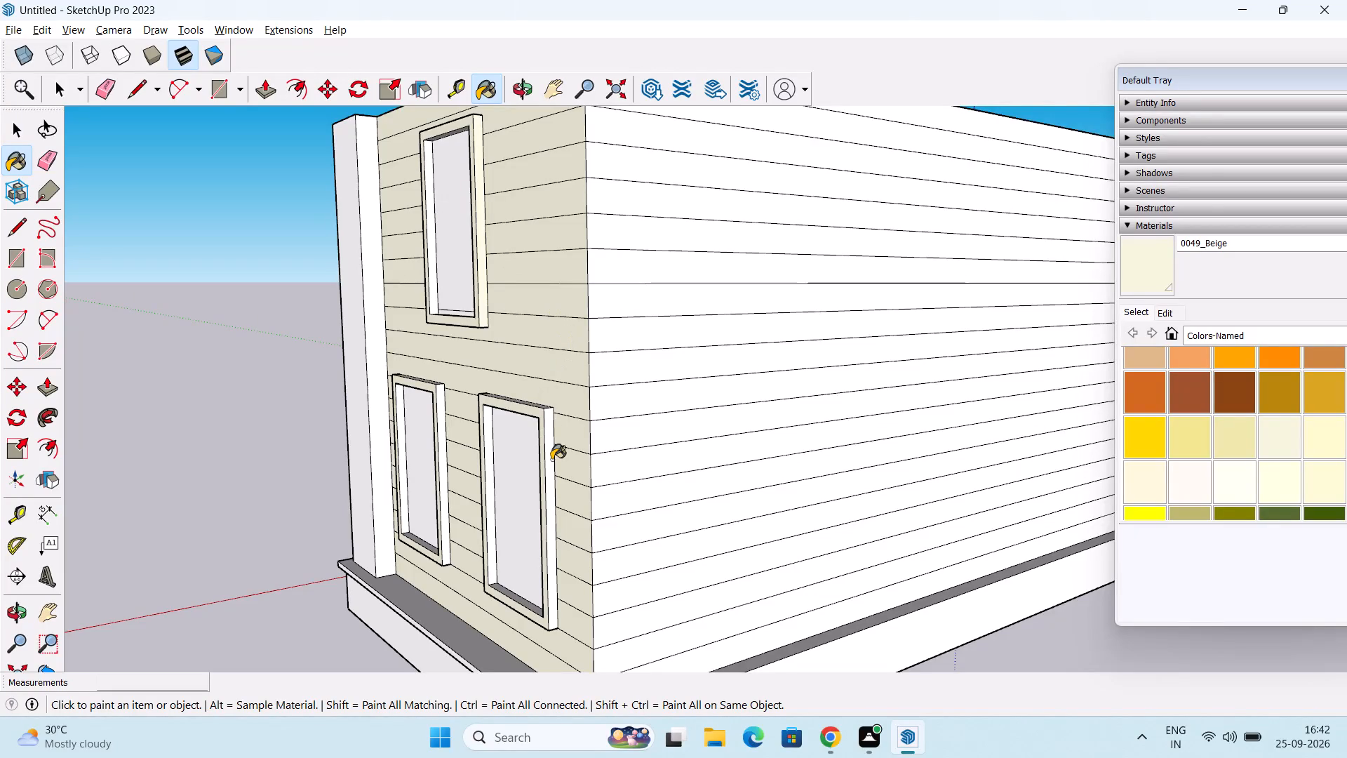
click(551, 458)
click(494, 462)
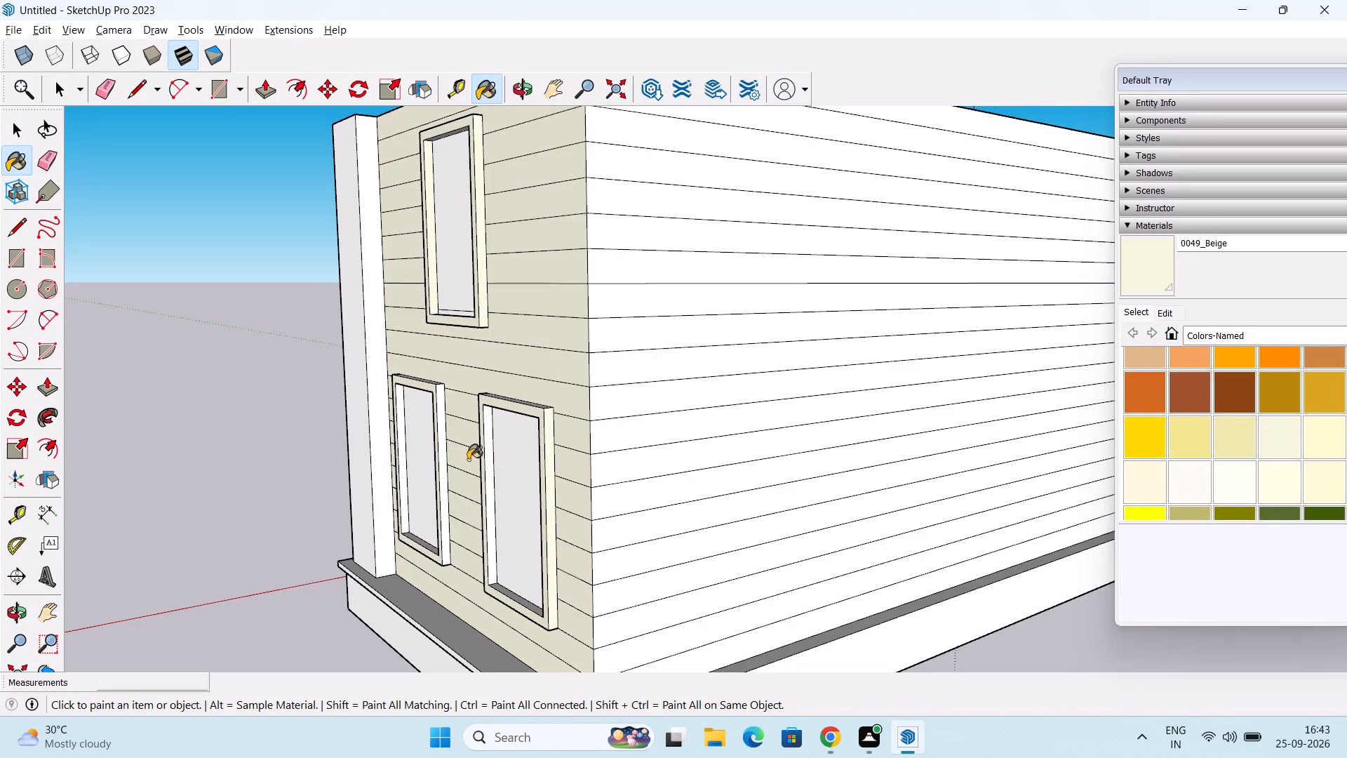
click(440, 444)
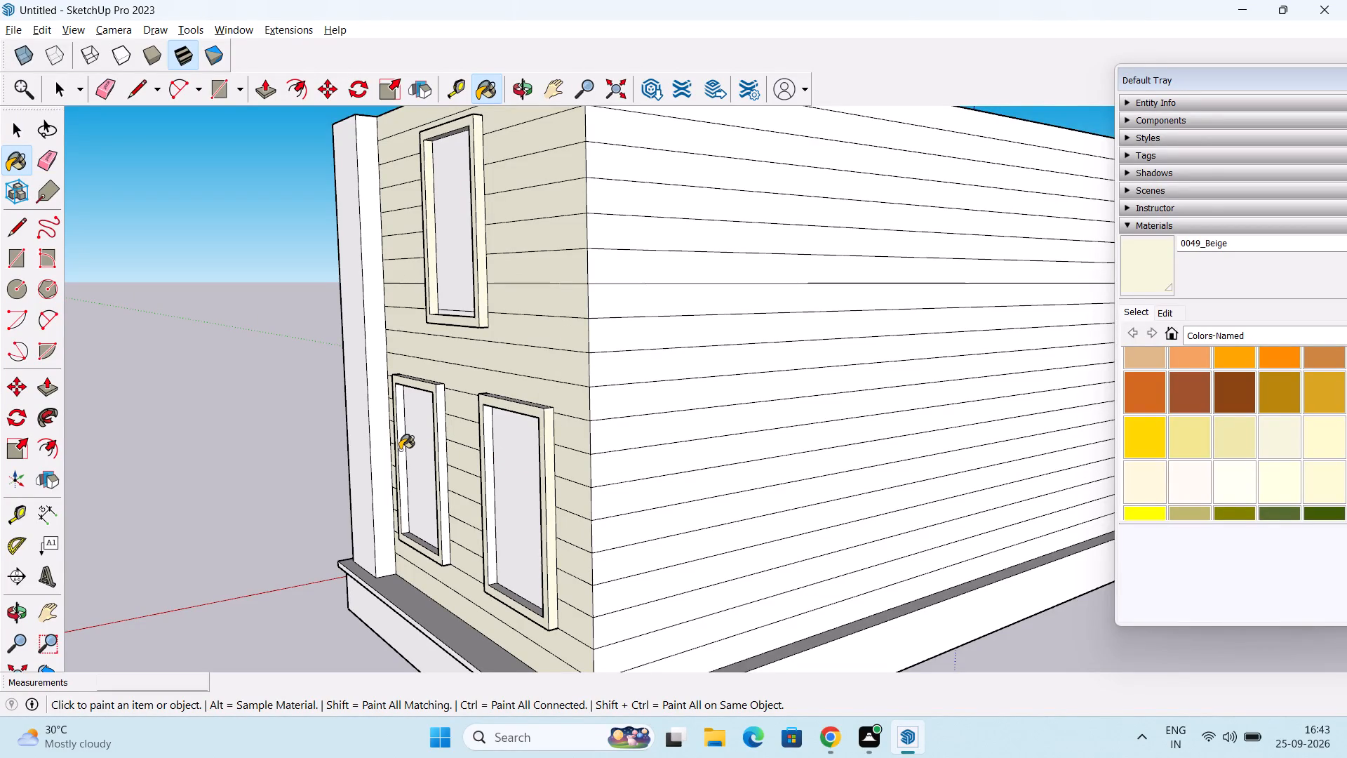
click(400, 449)
click(487, 469)
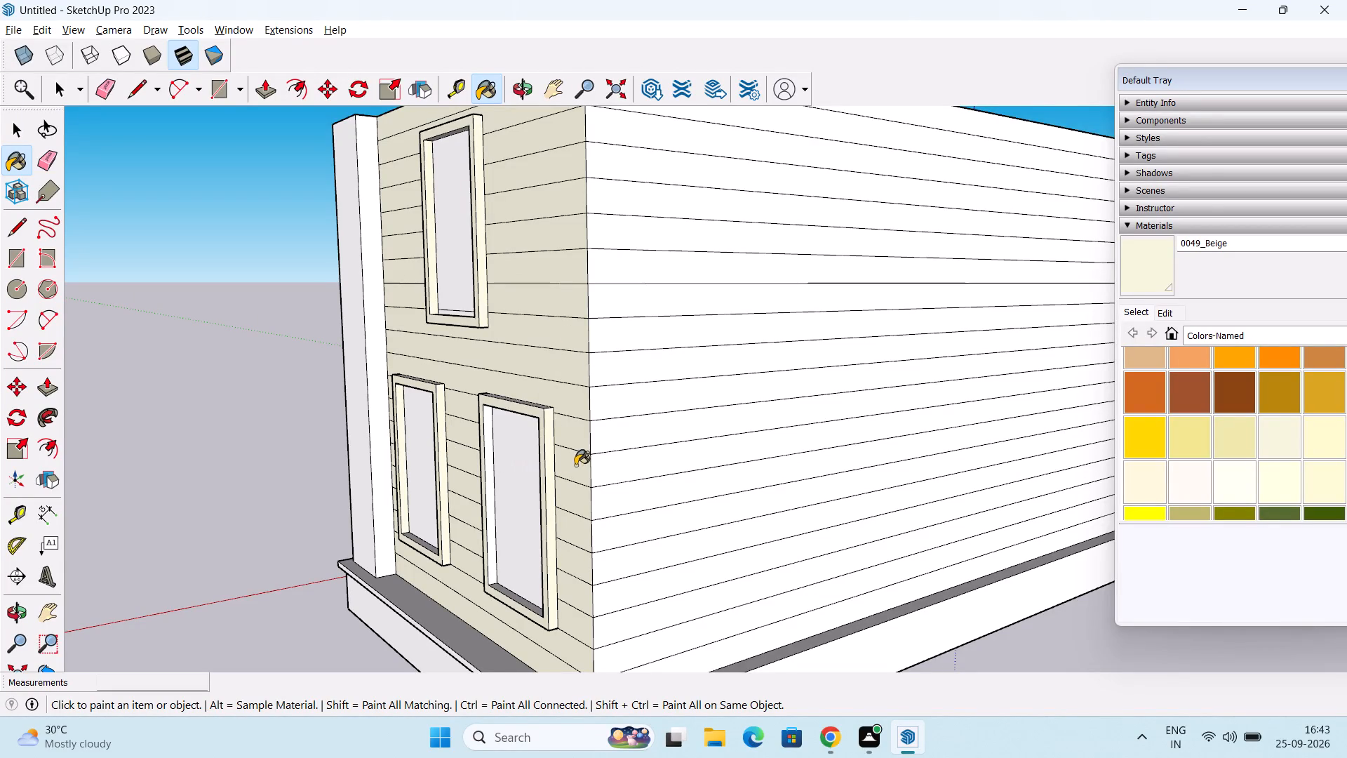
Paint the outer top face and inner sill of the side wall's upper window frame Beige.
scroll(576, 465, down, 1)
middle_drag(562, 519, 542, 644)
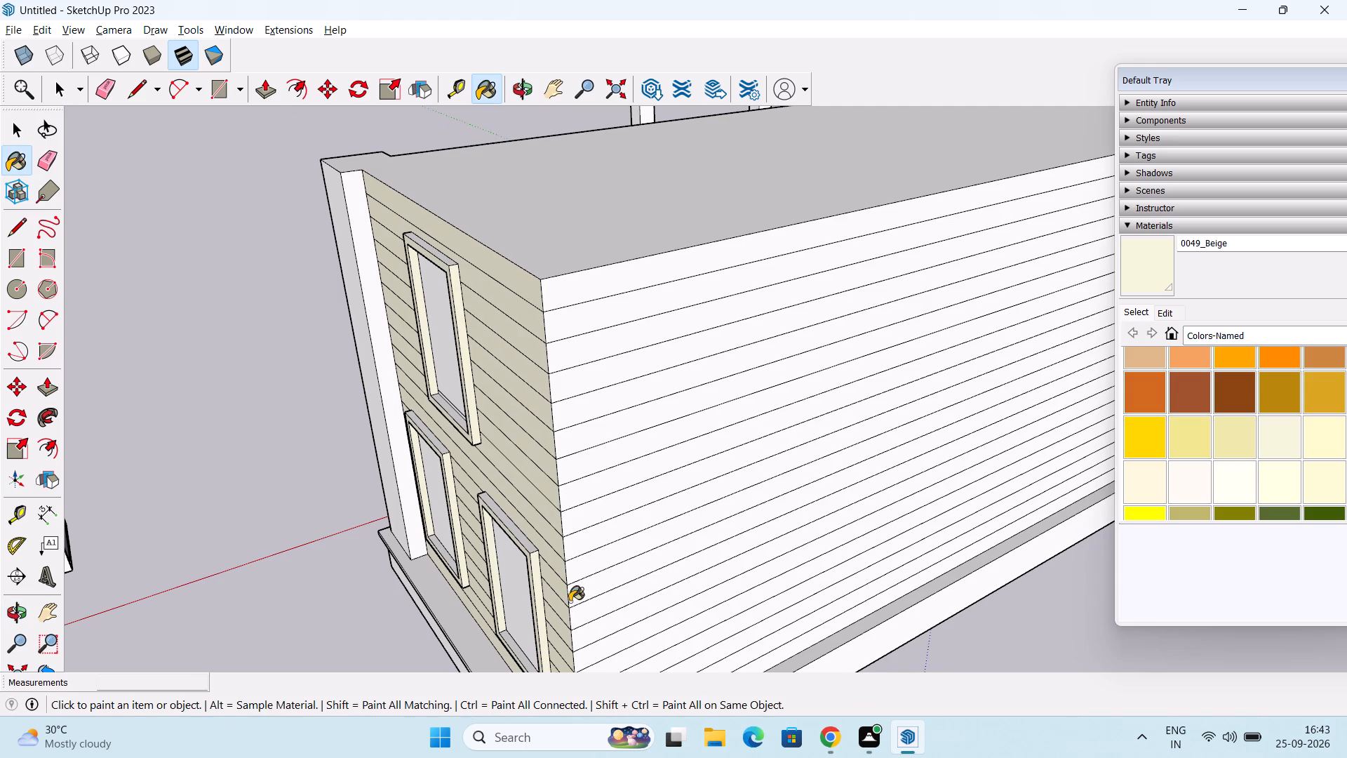
shift+middle_drag(584, 587, 601, 500)
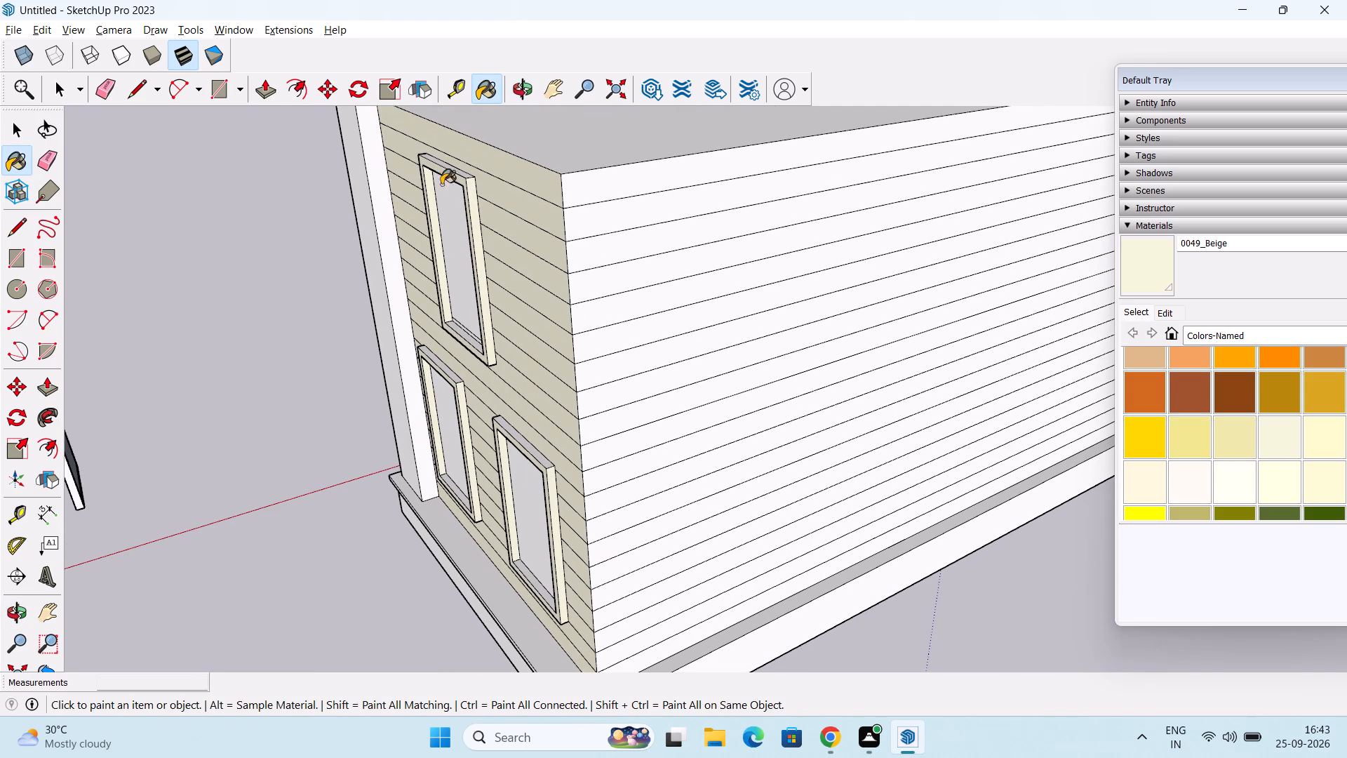
click(436, 163)
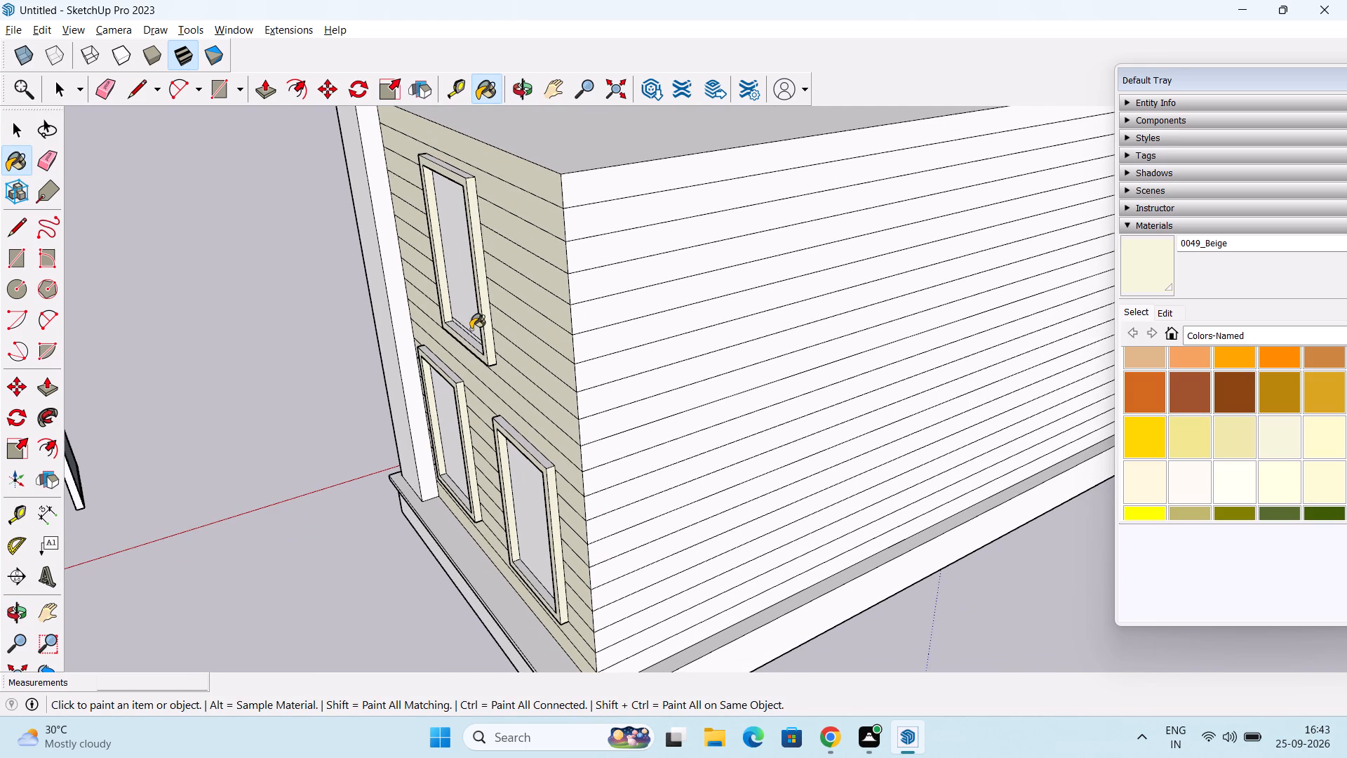
click(471, 341)
scroll(493, 240, up, 2)
click(454, 159)
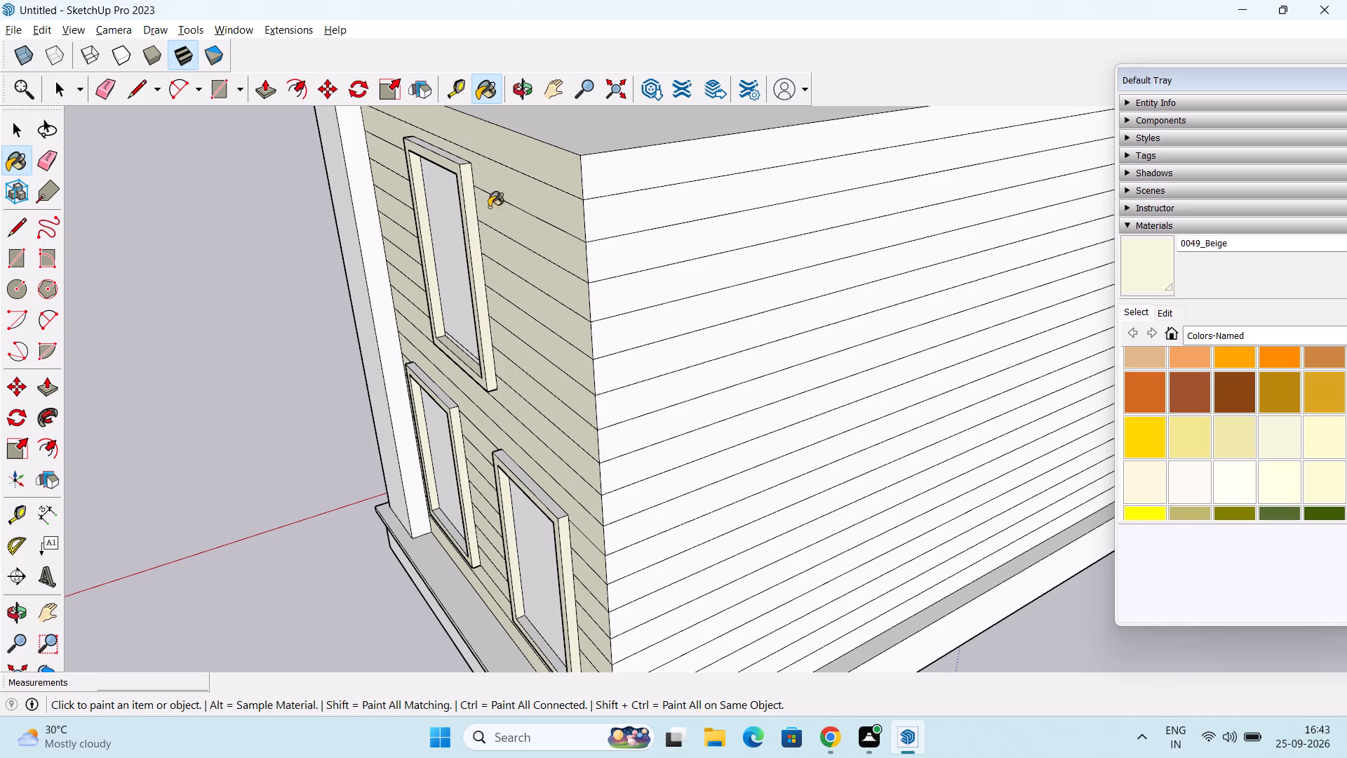
Paint the outer top faces and inner sills of the side wall's two ground-floor window frames Beige.
click(534, 487)
shift+middle_drag(542, 480, 547, 386)
click(553, 568)
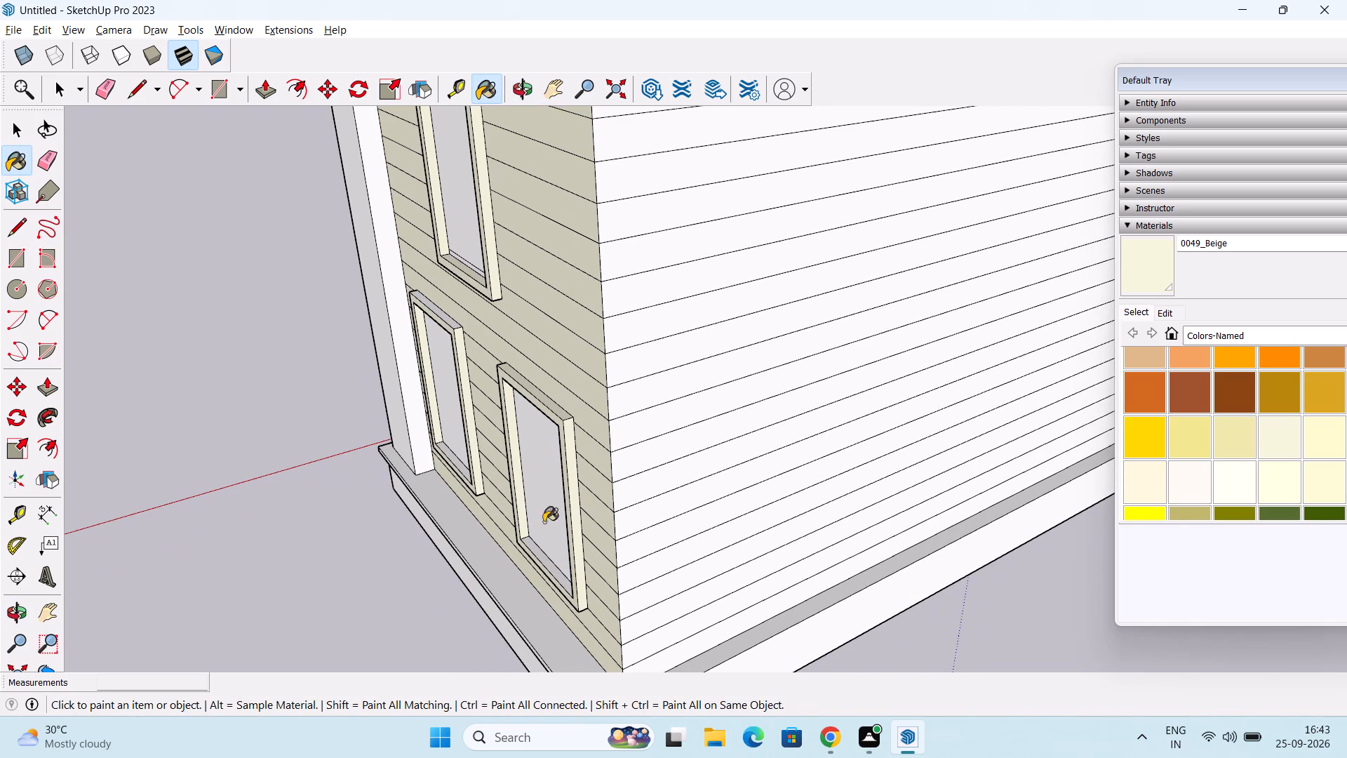
click(451, 457)
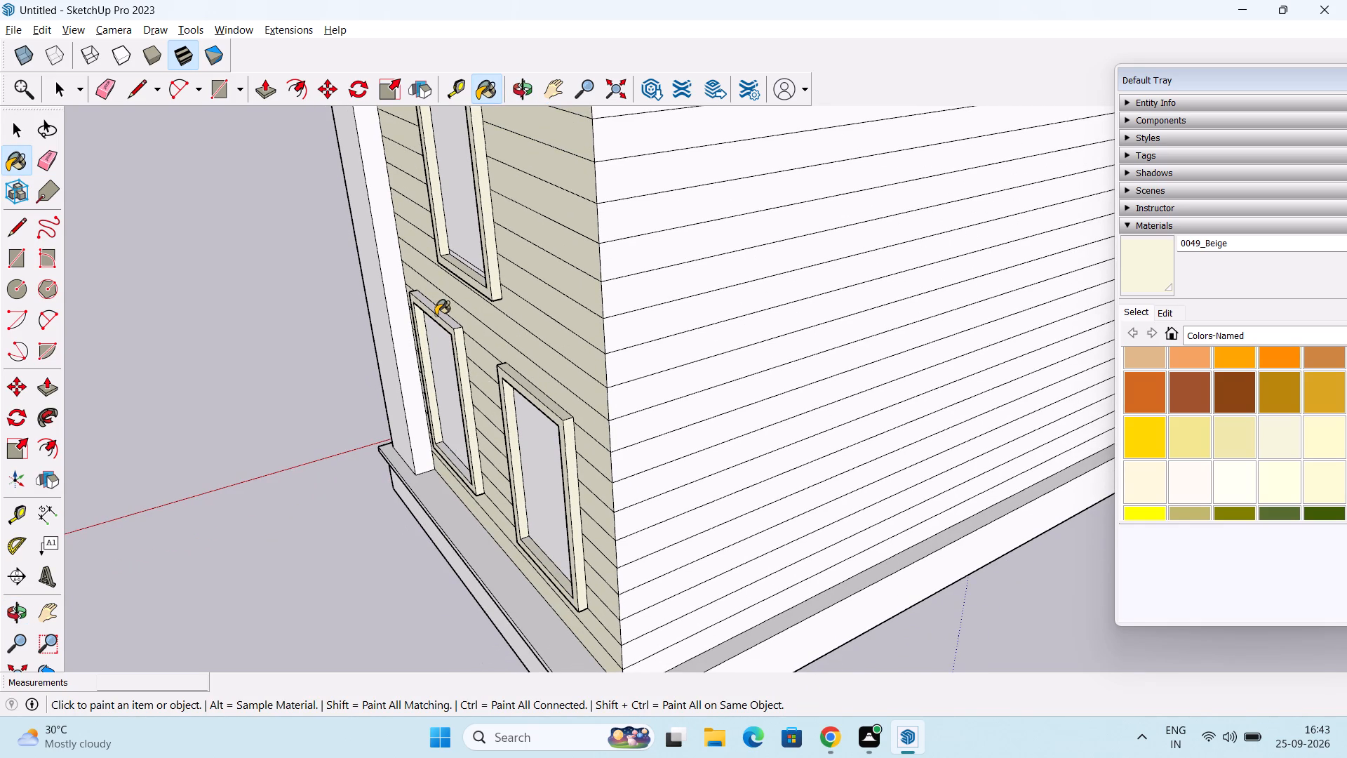
click(441, 317)
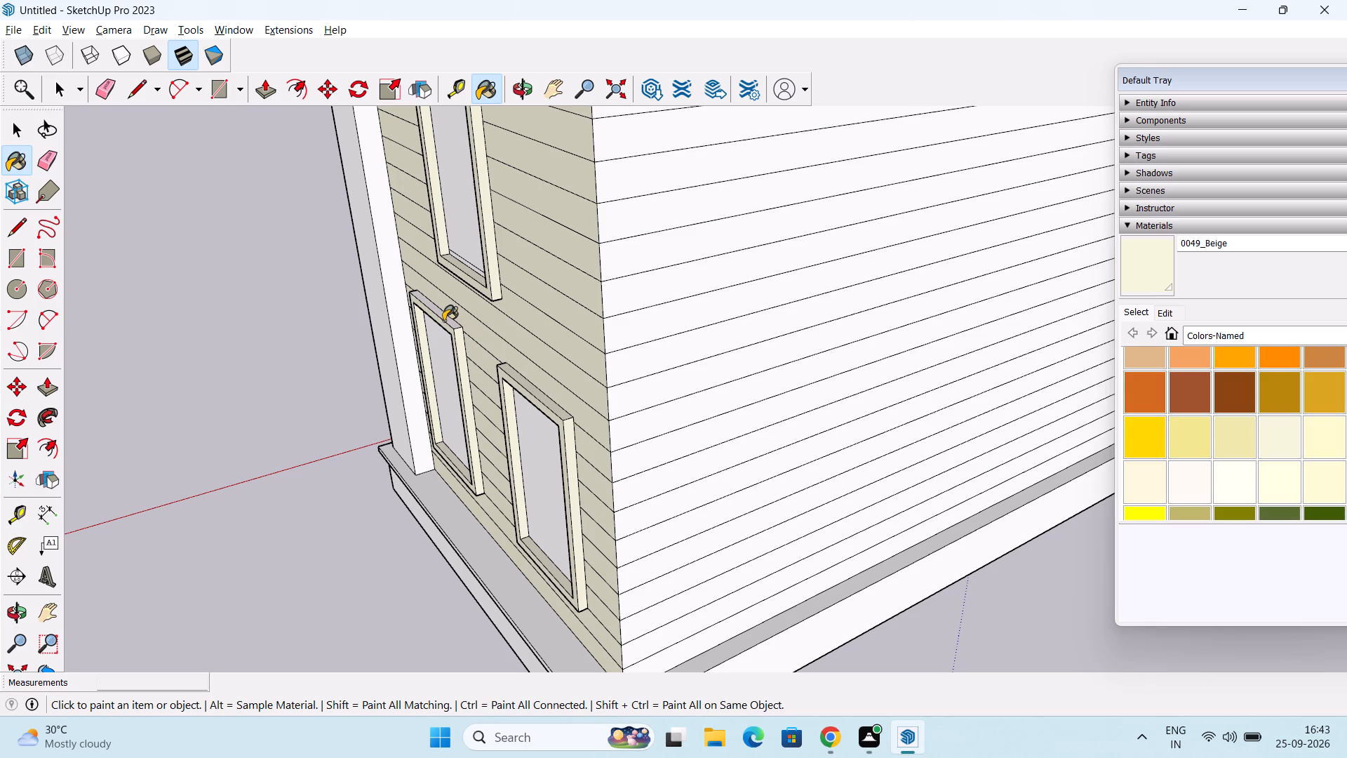
click(443, 316)
Paint the inner head faces and outer bottom faces of all three side-wall window frames Beige.
middle_drag(510, 446, 687, 225)
shift+middle_drag(692, 348, 719, 635)
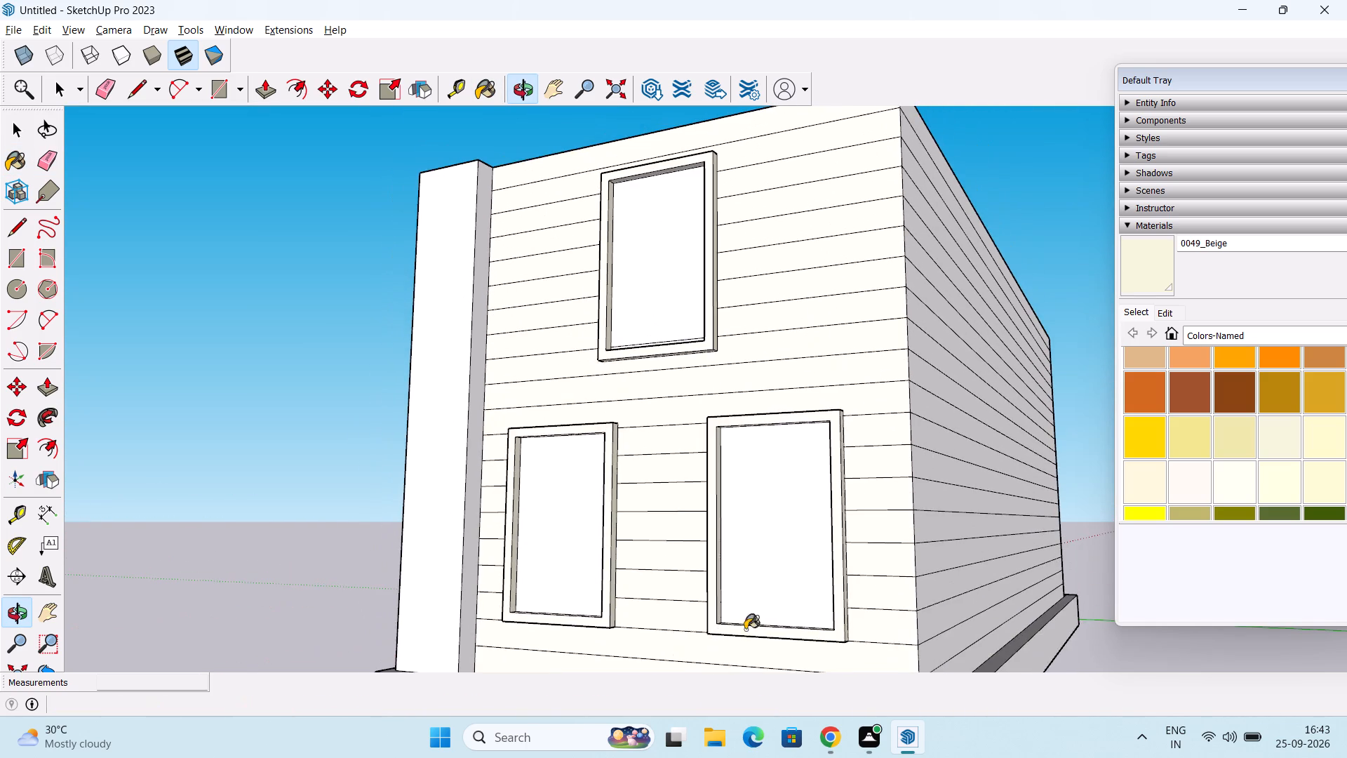
middle_drag(753, 620, 817, 390)
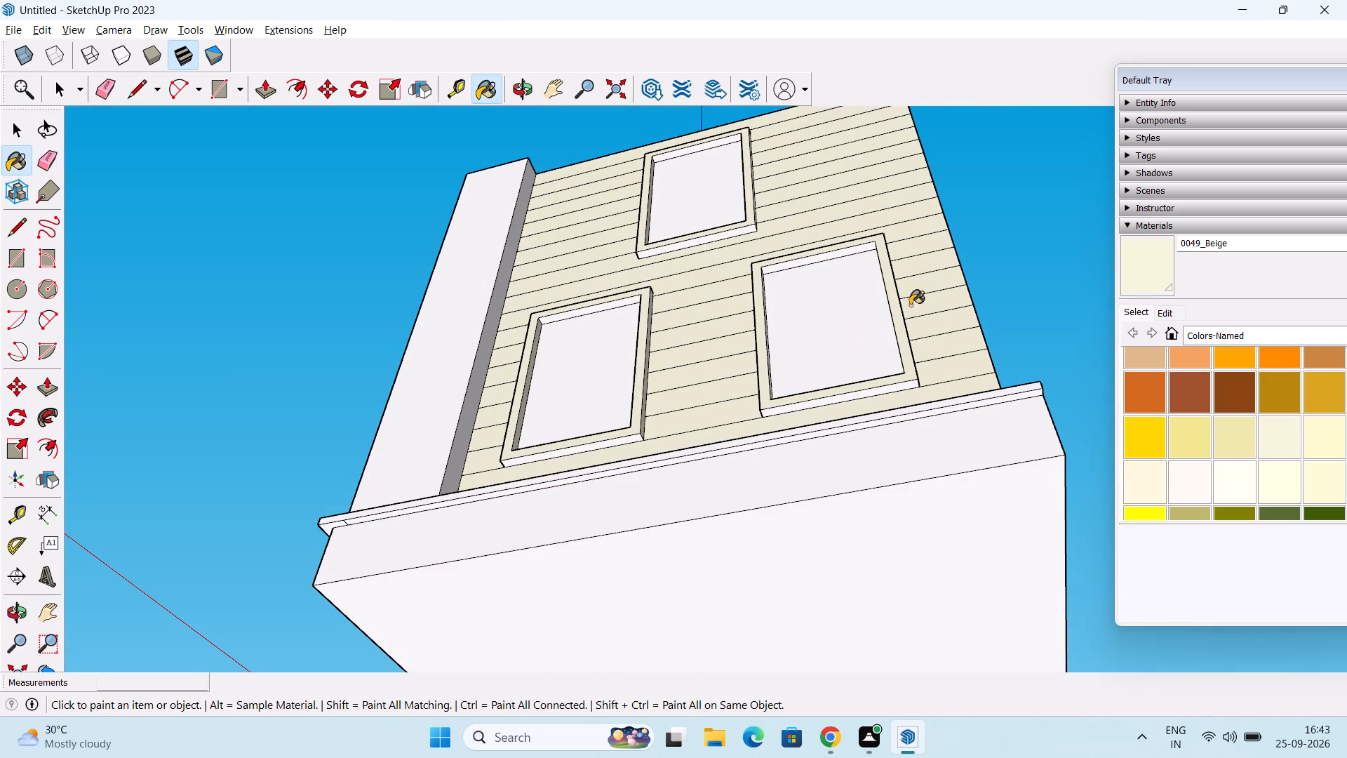
scroll(865, 257, up, 1)
click(819, 256)
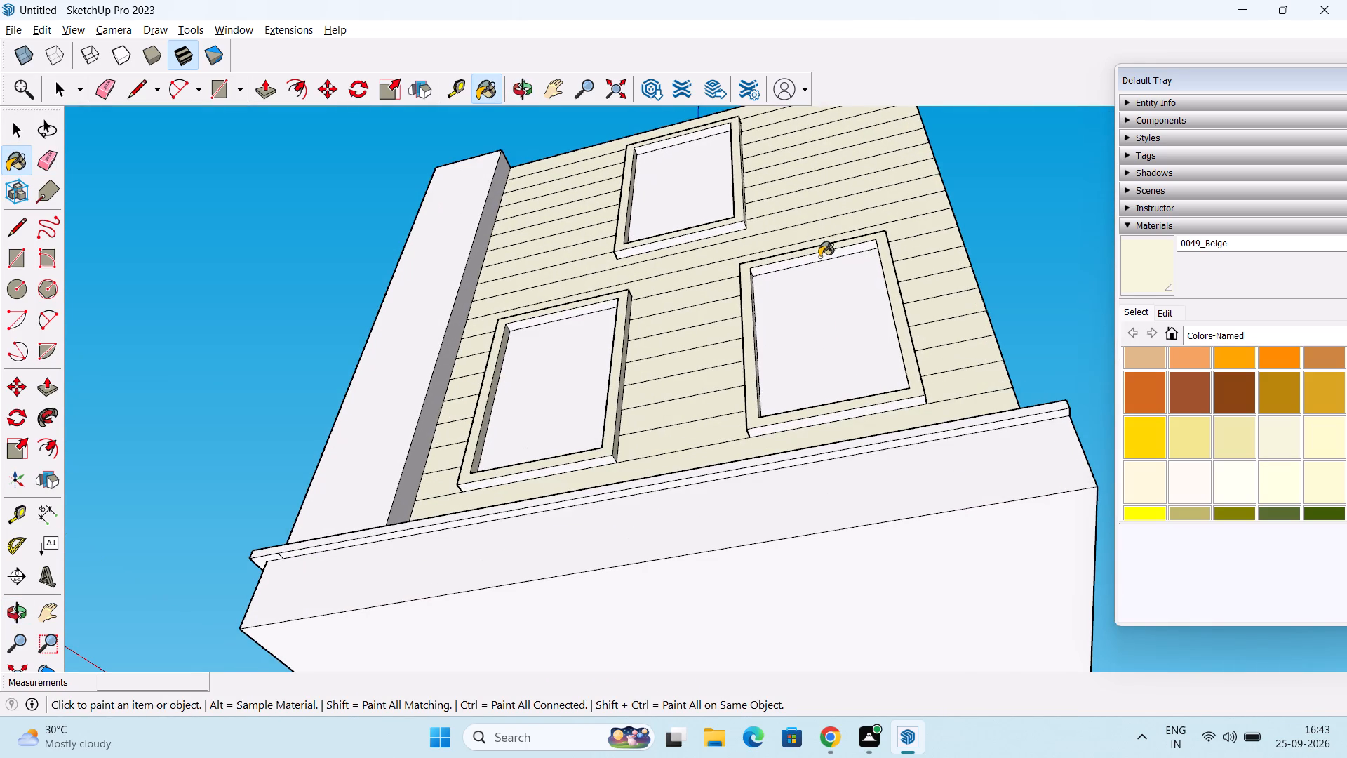
click(851, 416)
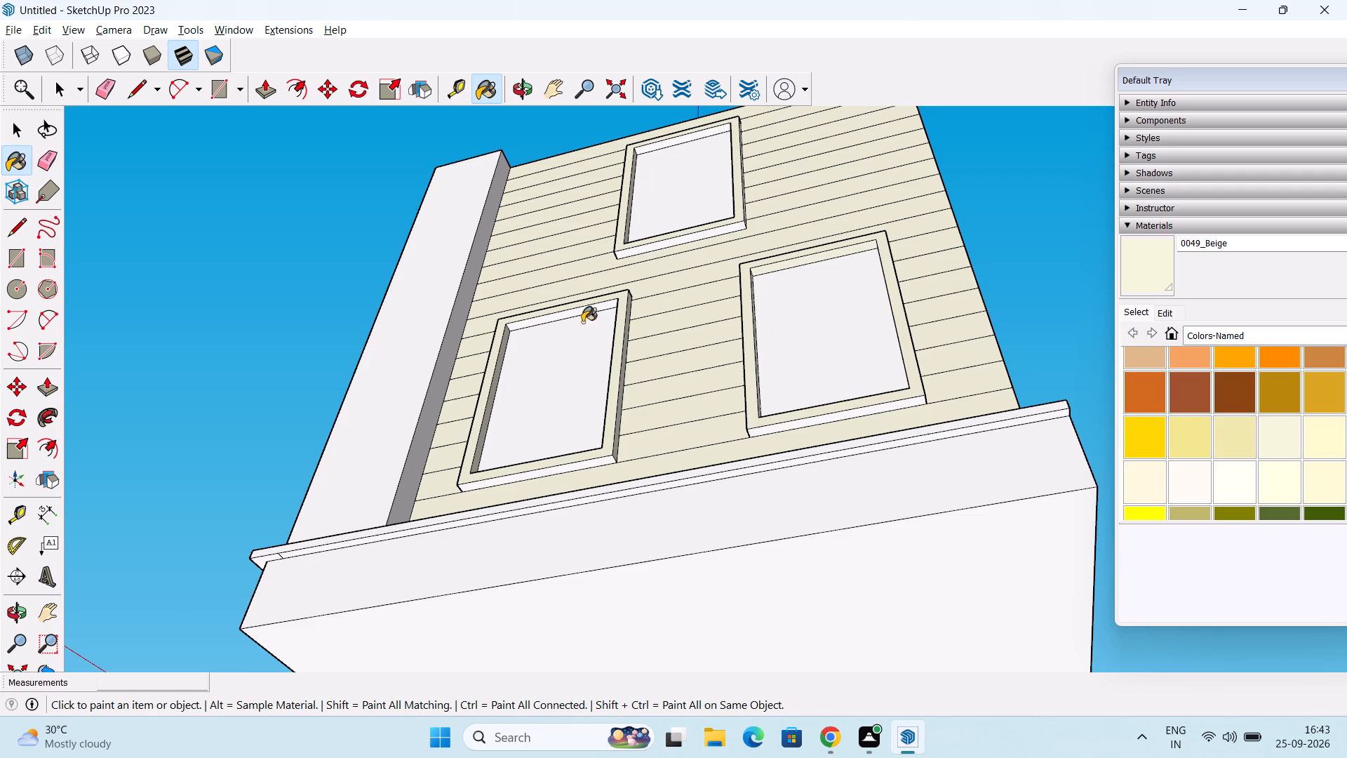
click(577, 310)
click(575, 316)
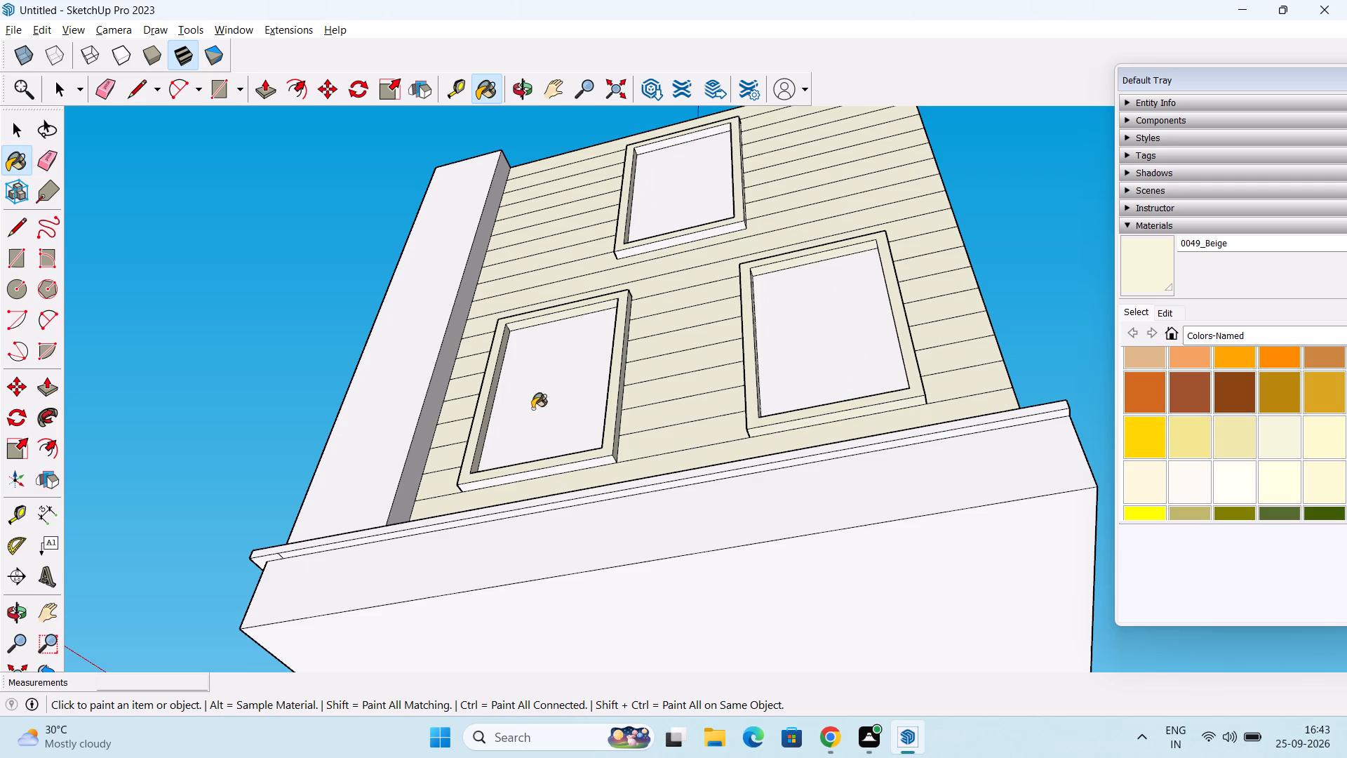
click(561, 471)
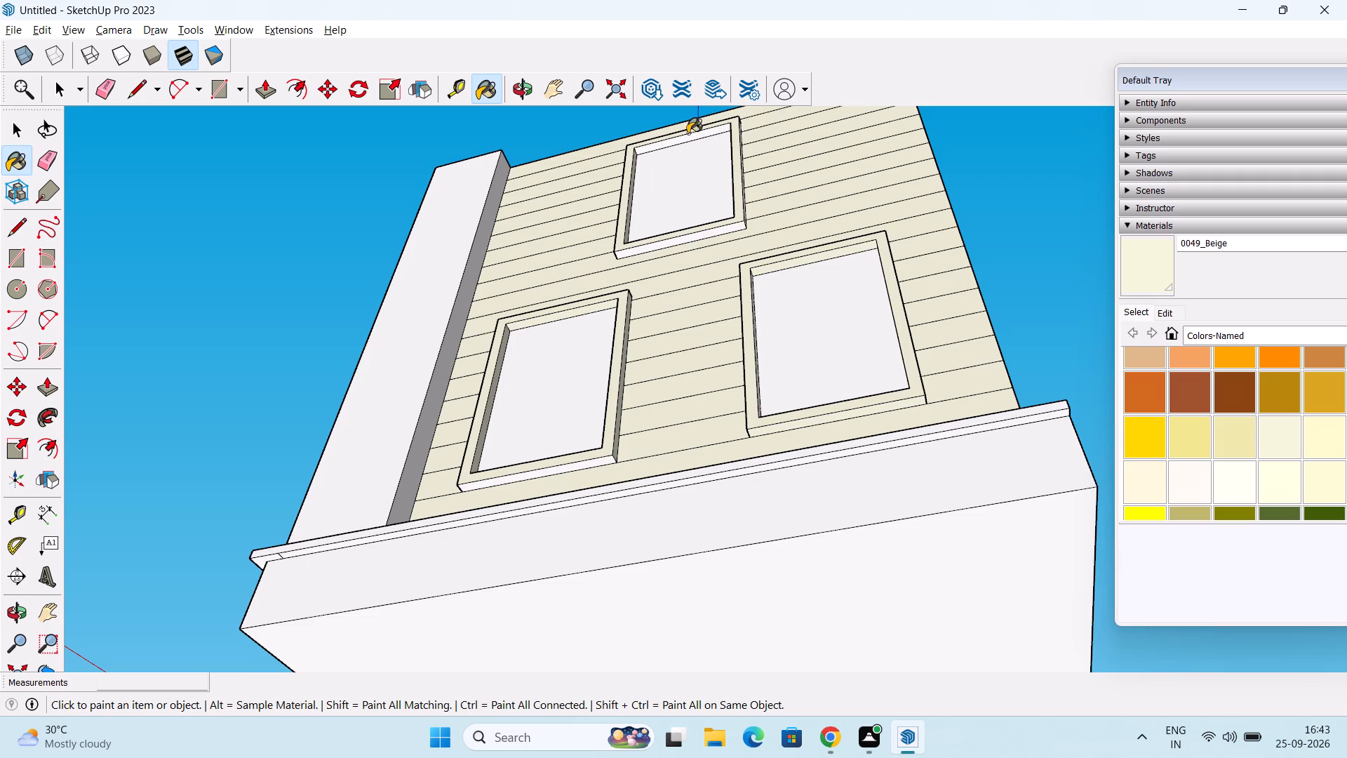
click(686, 138)
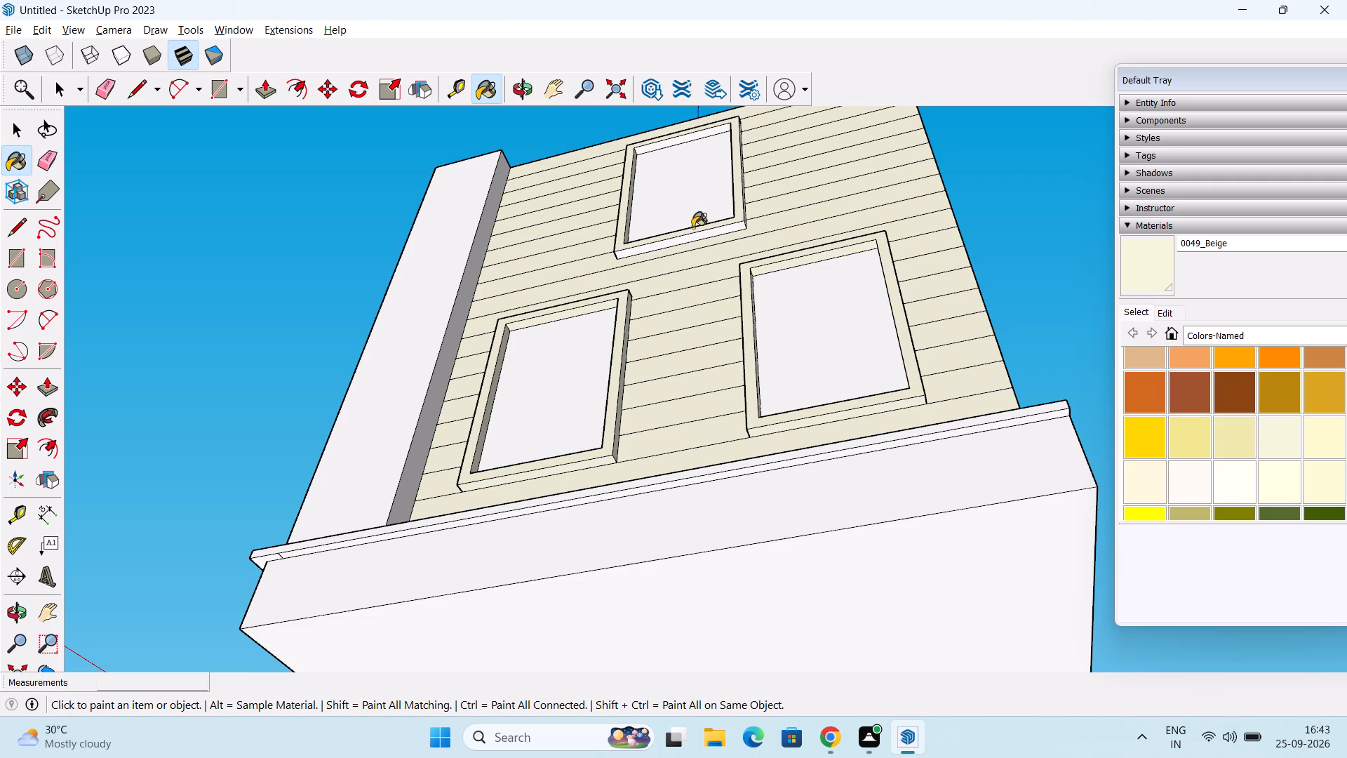
click(693, 238)
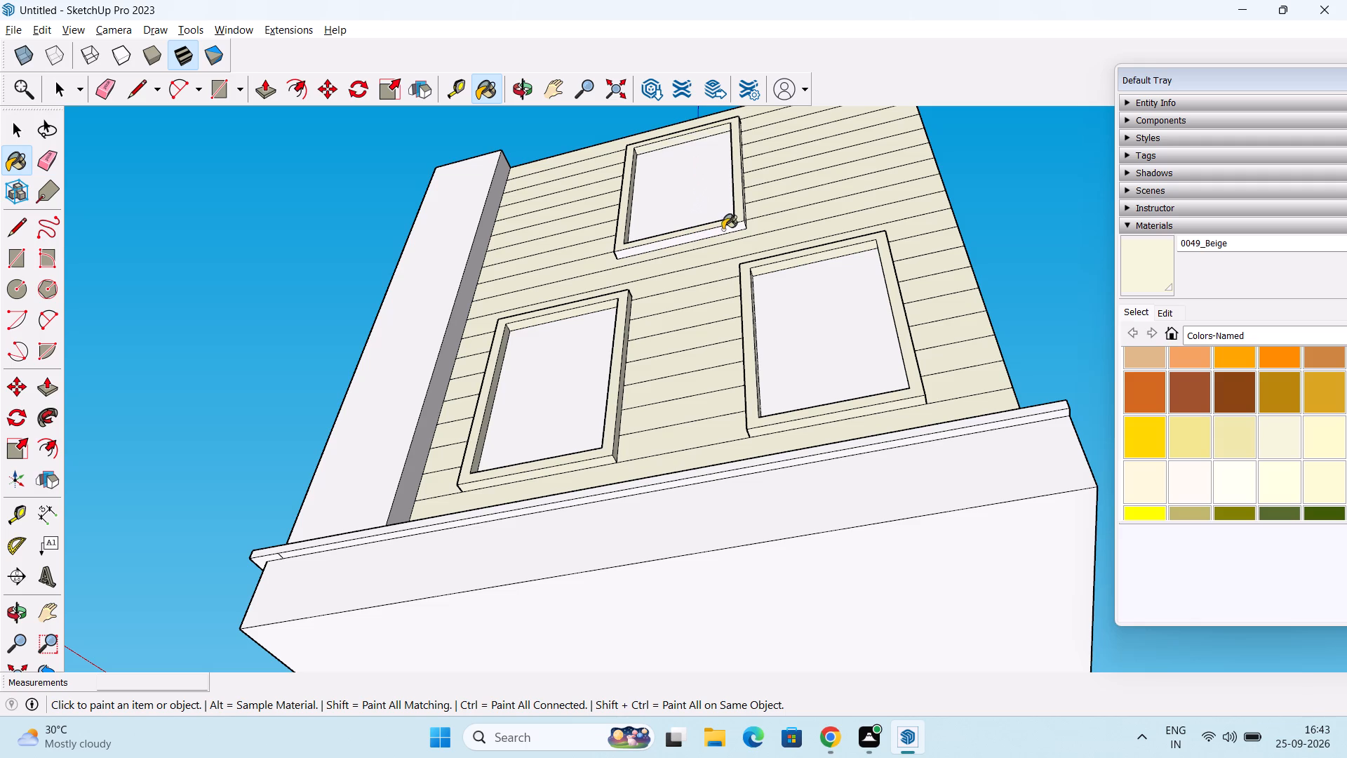
Paint the plinth face, ledge edge and ledge underside below the side wall Beige.
scroll(752, 220, down, 3)
middle_drag(785, 255, 391, 508)
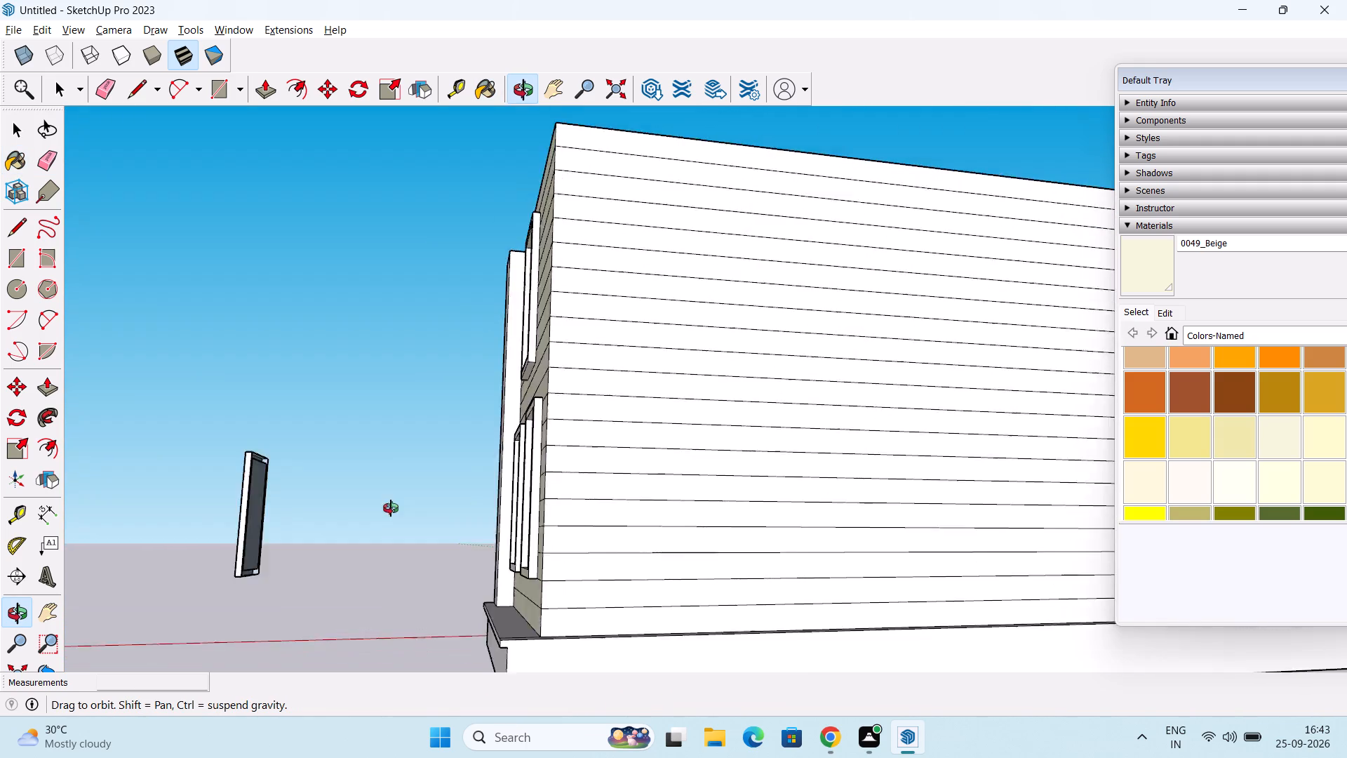
middle_drag(391, 508, 387, 514)
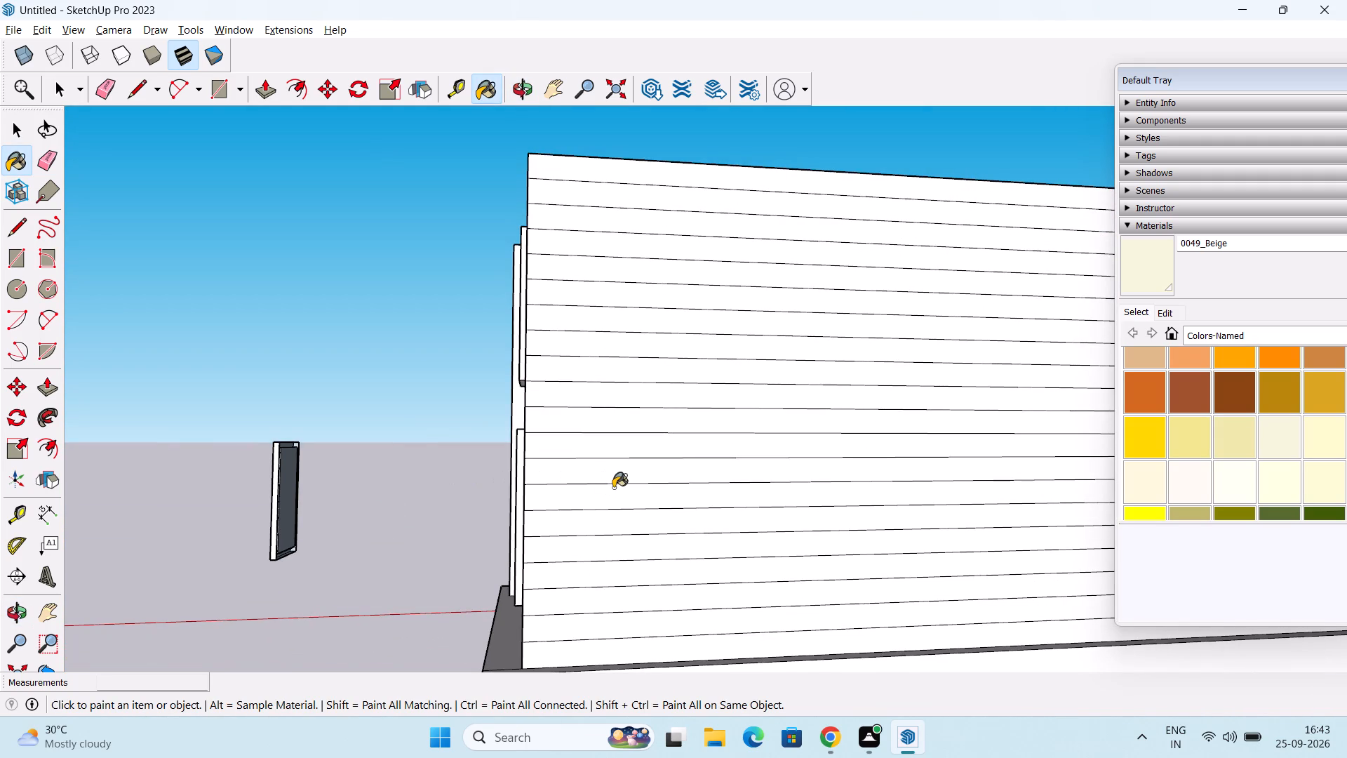
scroll(613, 488, down, 2)
middle_drag(595, 505, 880, 450)
click(721, 600)
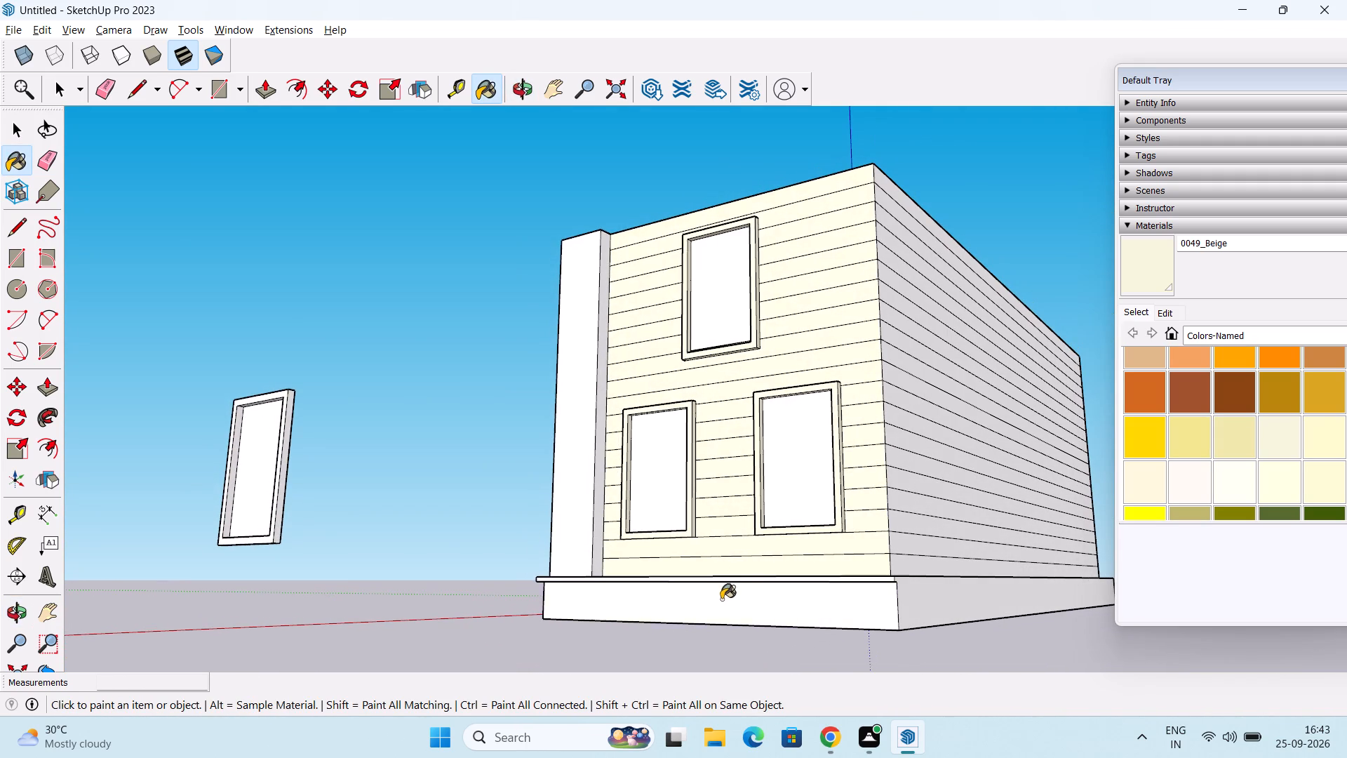
click(723, 580)
scroll(752, 587, up, 2)
middle_drag(756, 585, 782, 528)
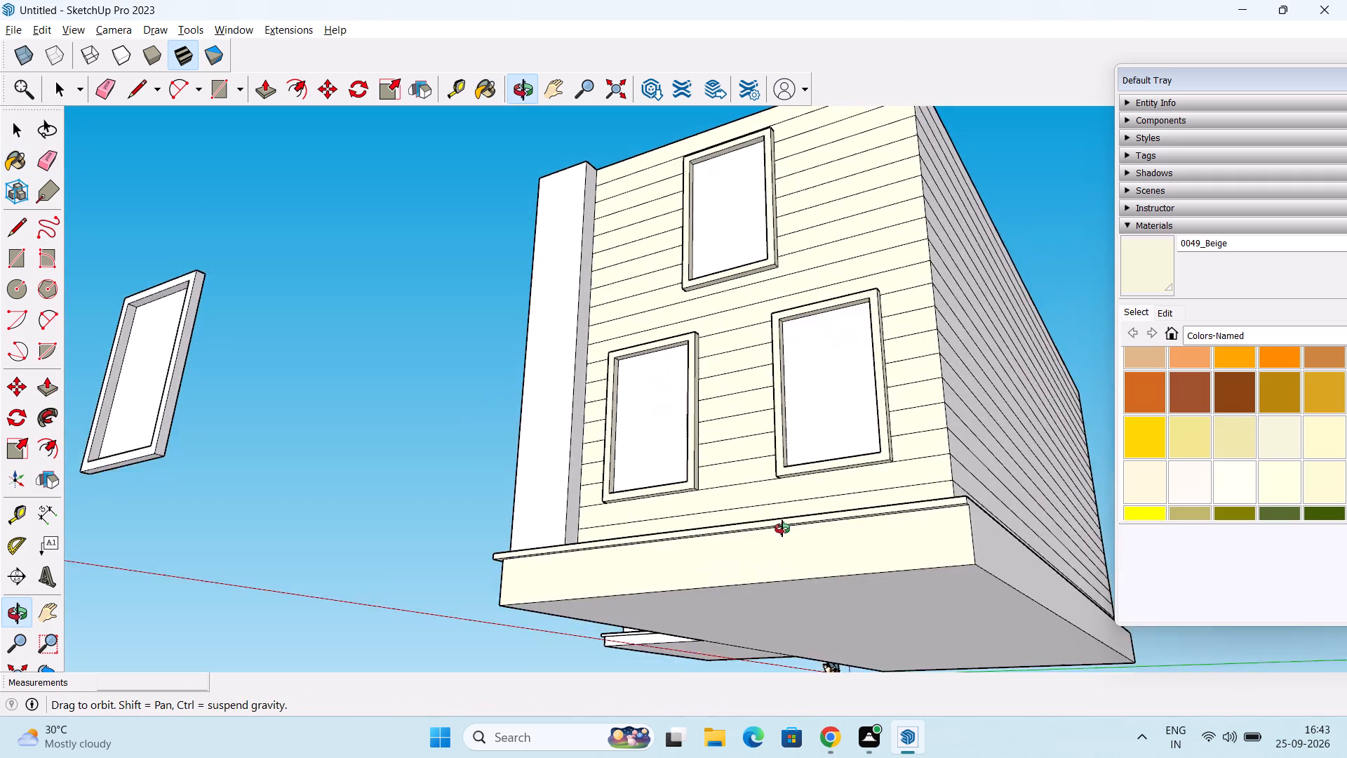
middle_drag(782, 528, 811, 440)
scroll(816, 431, up, 3)
click(820, 430)
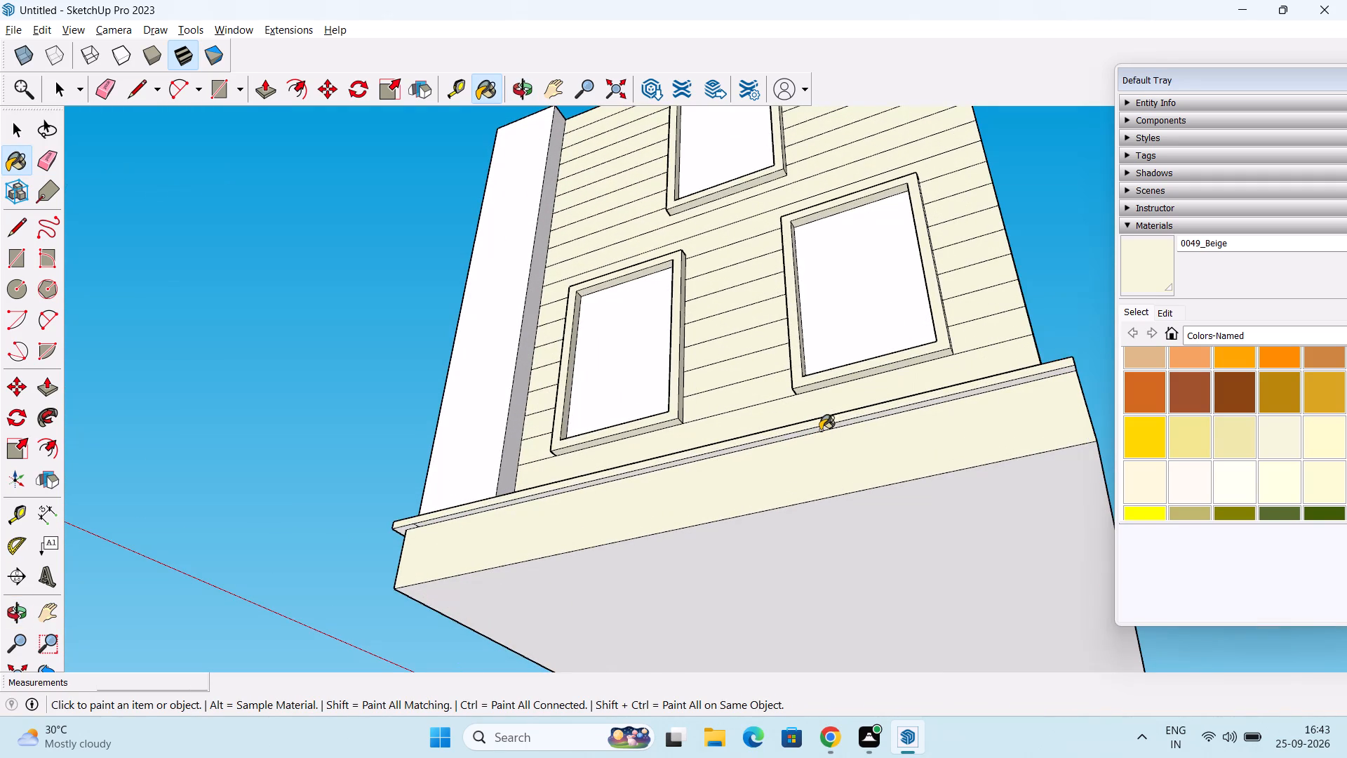
Paint the front ledge's outer edge and the ledge's top surface around the building Beige.
middle_drag(862, 426, 1266, 354)
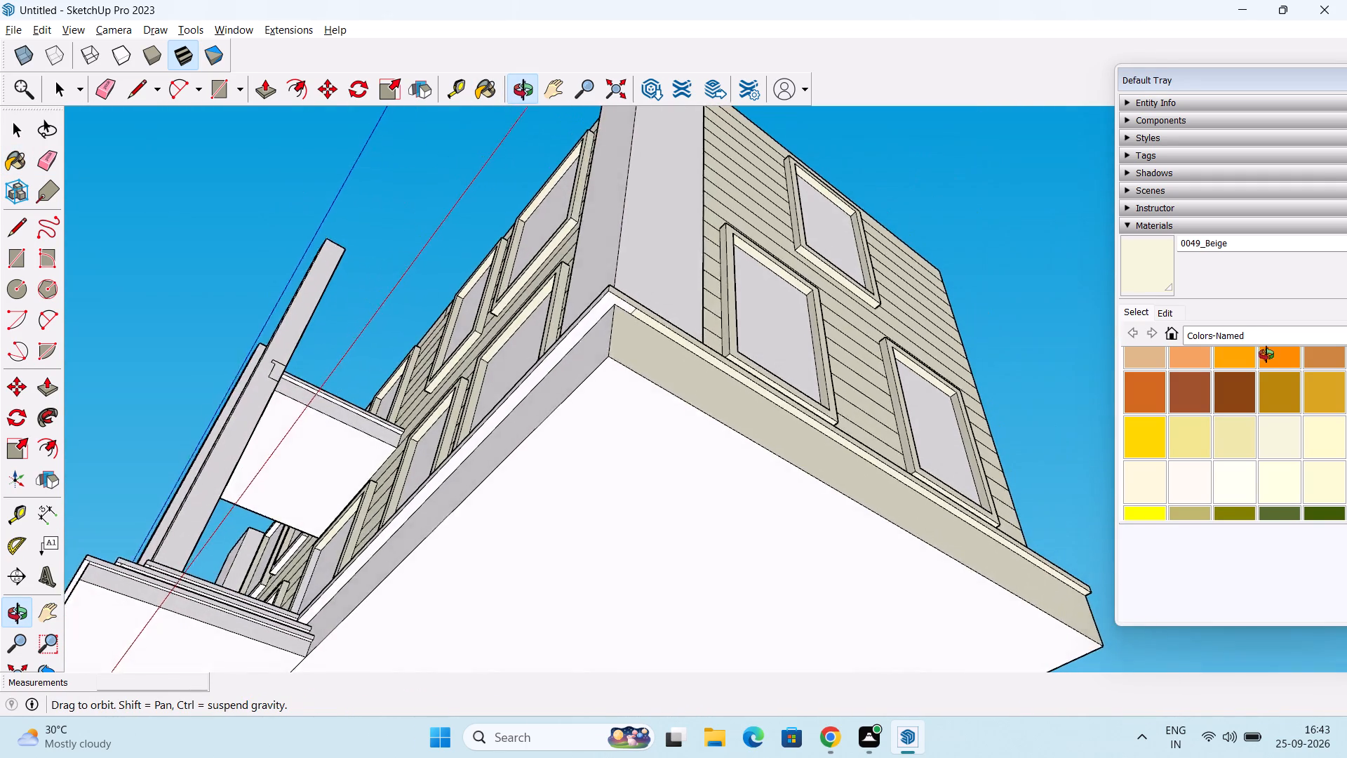
middle_drag(1266, 354, 1252, 364)
click(594, 321)
scroll(626, 314, down, 2)
middle_drag(627, 316, 628, 316)
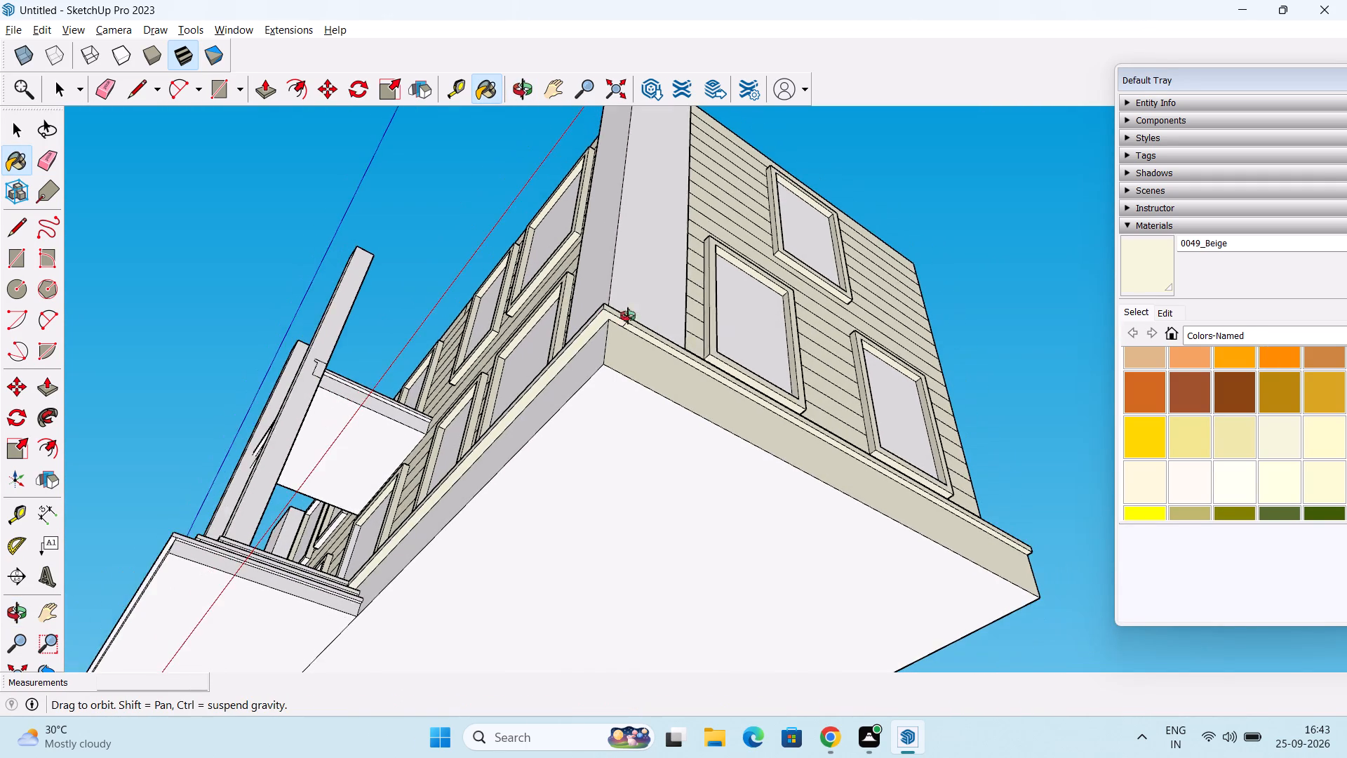
middle_drag(628, 316, 617, 526)
scroll(599, 583, up, 2)
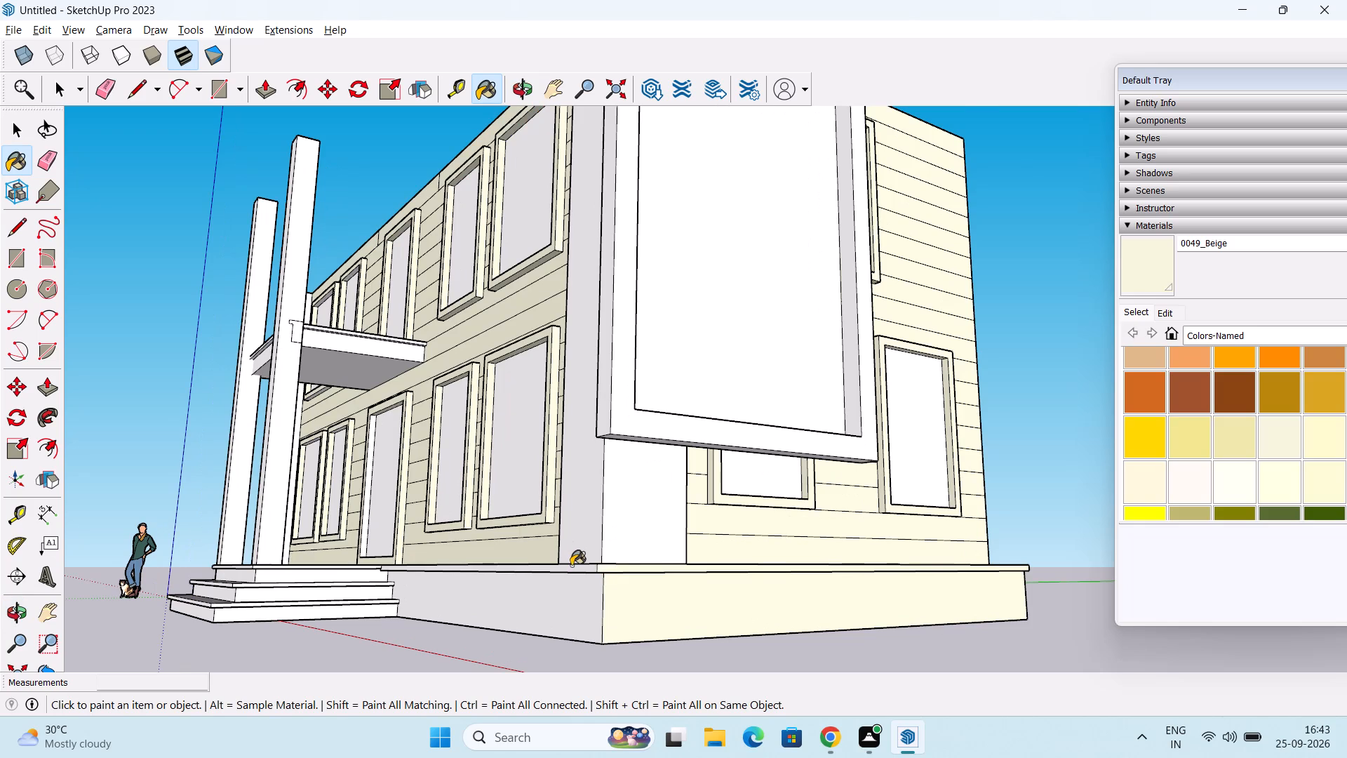
click(571, 566)
middle_drag(572, 562, 625, 734)
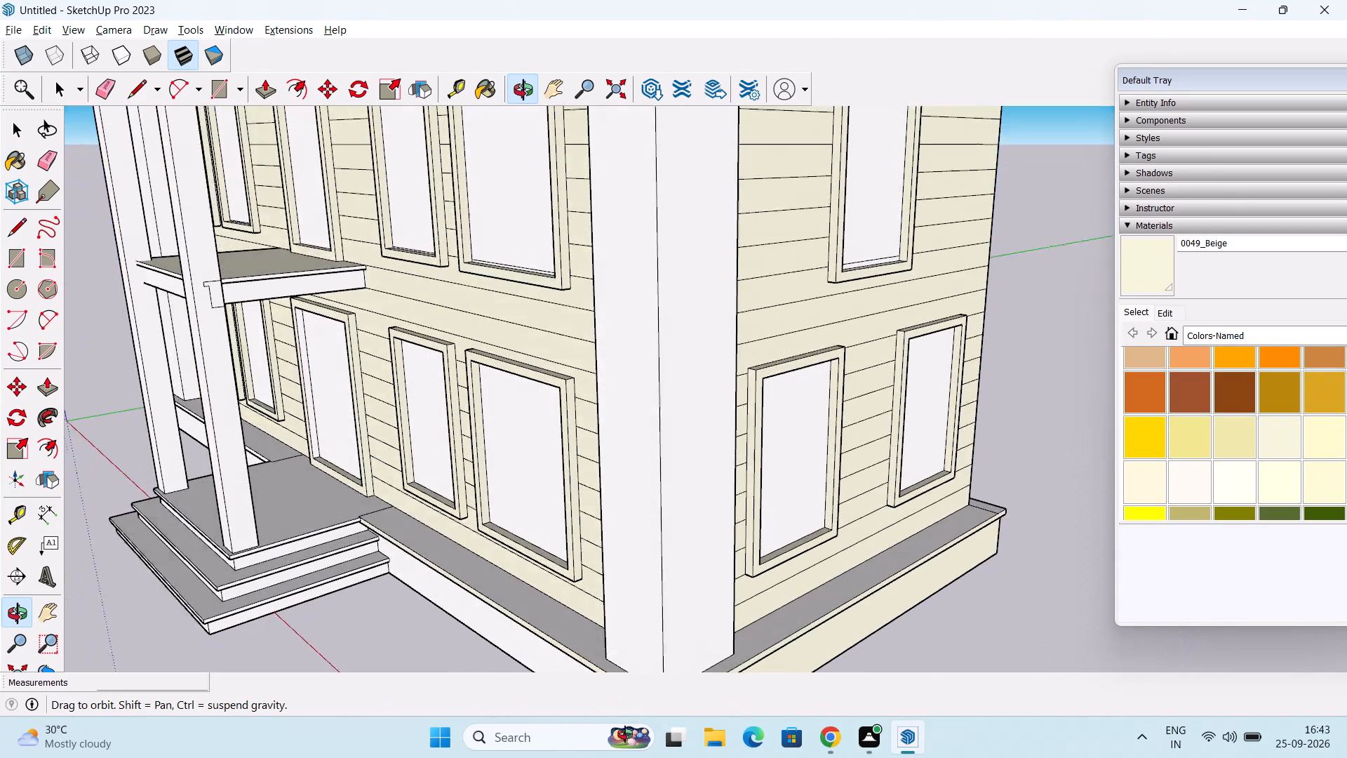
middle_drag(625, 734, 620, 754)
click(495, 578)
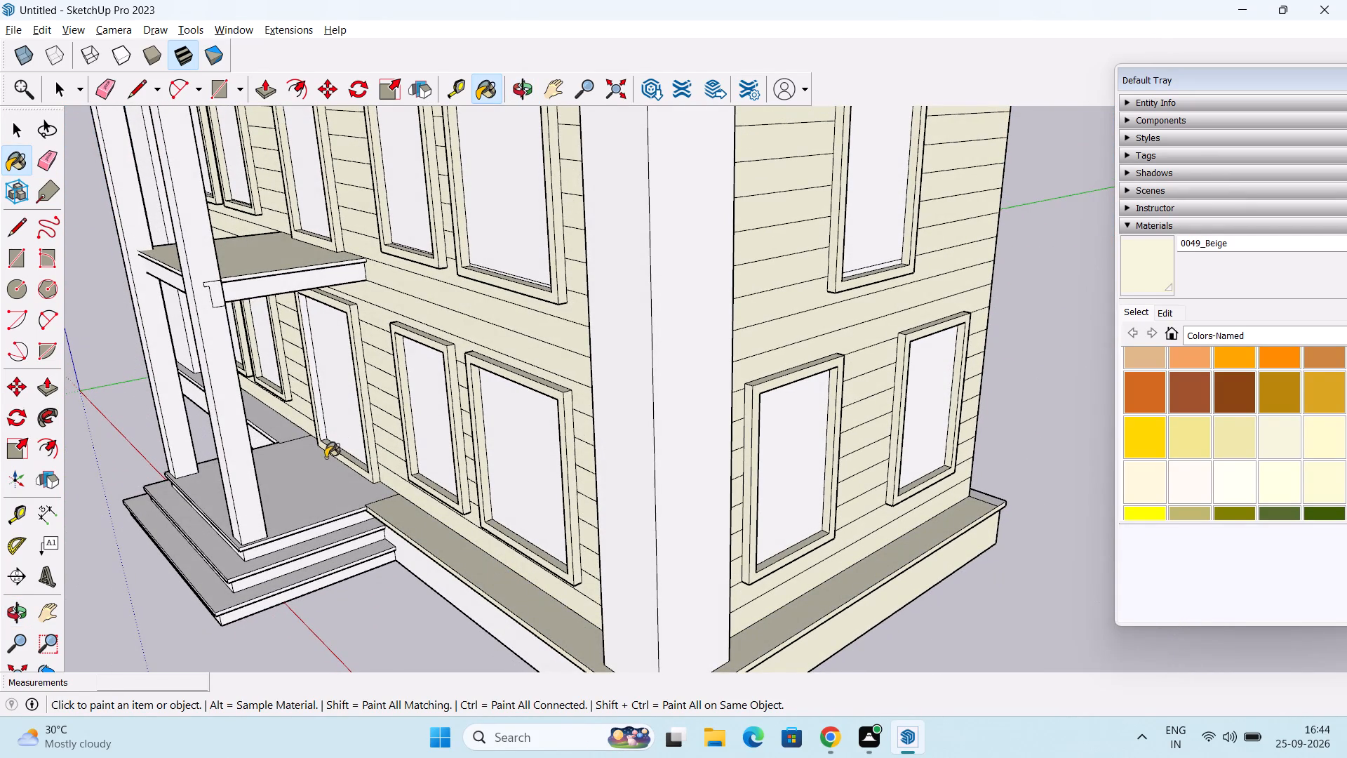
click(282, 425)
click(314, 383)
Paint the front plinth faces on both sides of the entrance steps and the front ledge's underside Beige.
middle_drag(322, 388, 464, 338)
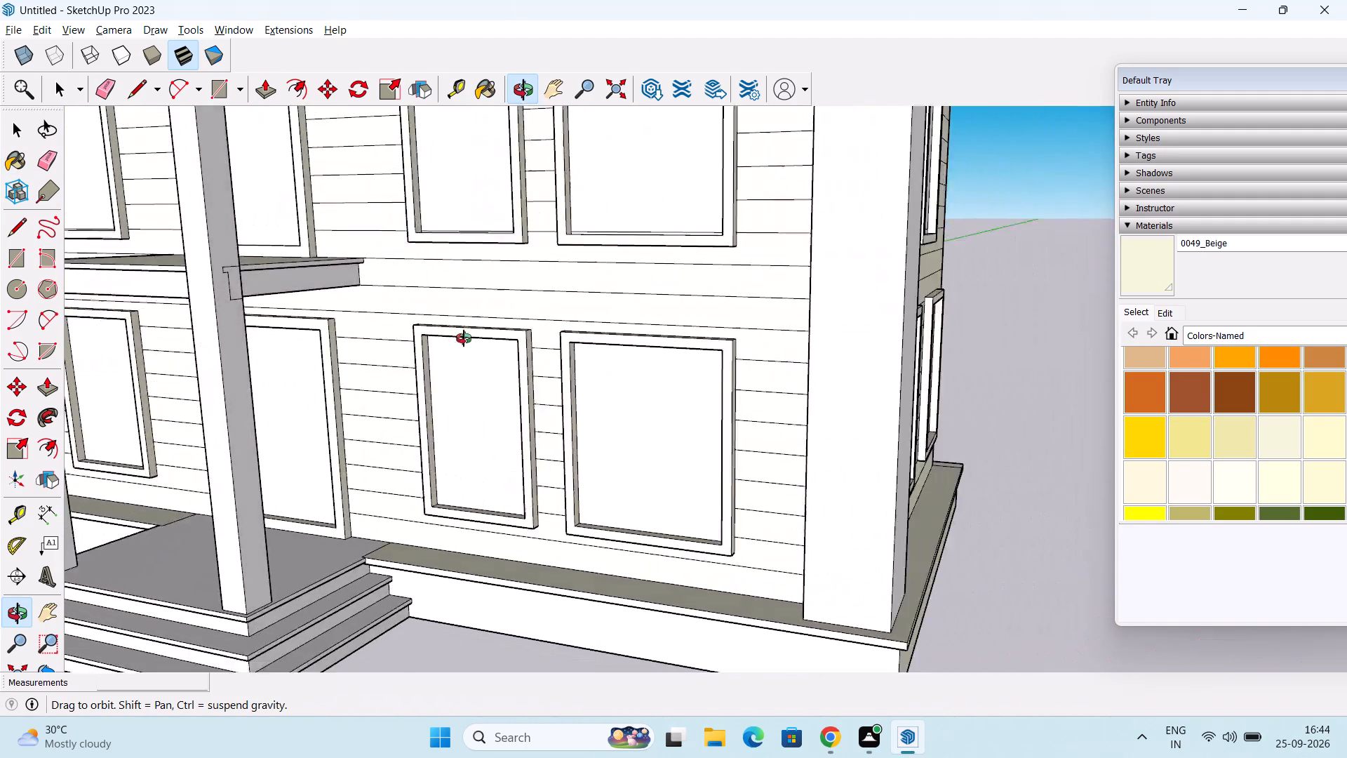
middle_drag(464, 338, 287, 393)
scroll(290, 372, down, 2)
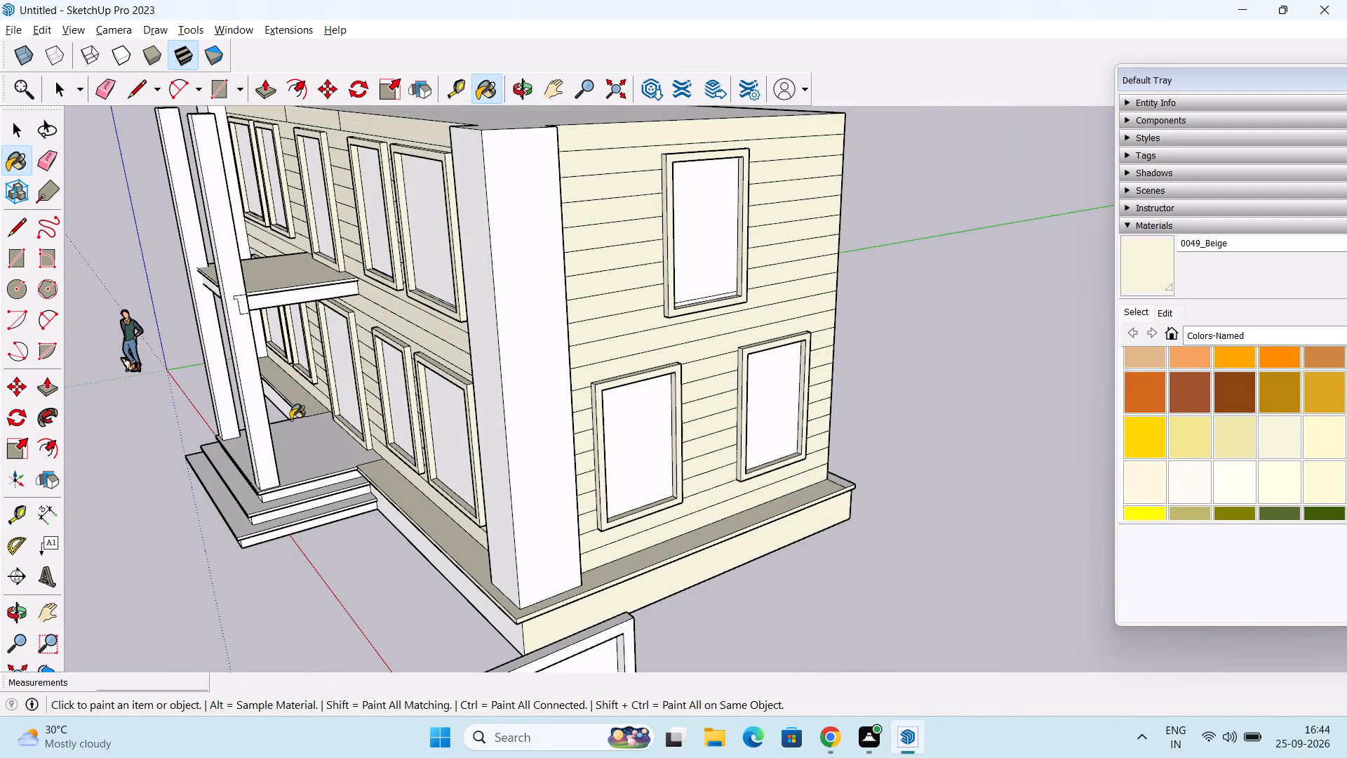
click(276, 403)
scroll(304, 416, up, 4)
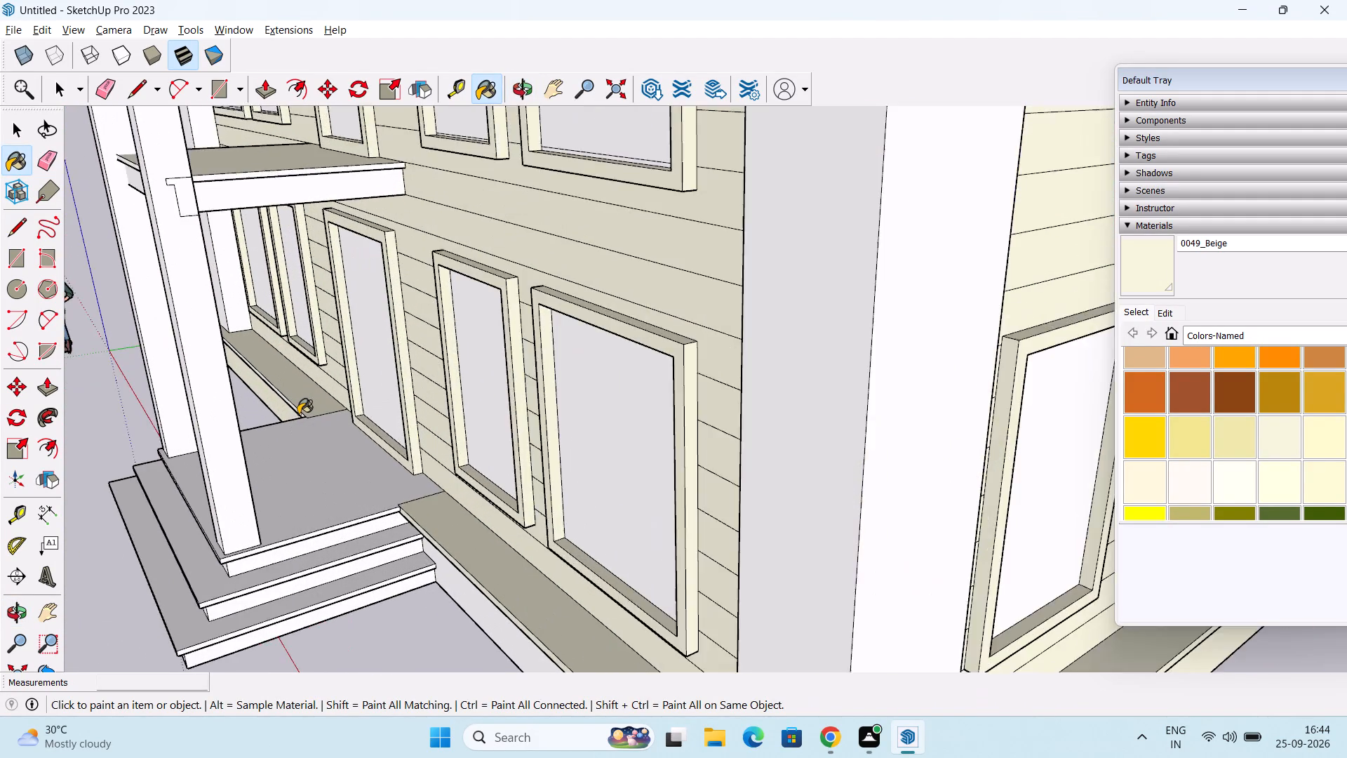
scroll(298, 414, up, 5)
click(285, 401)
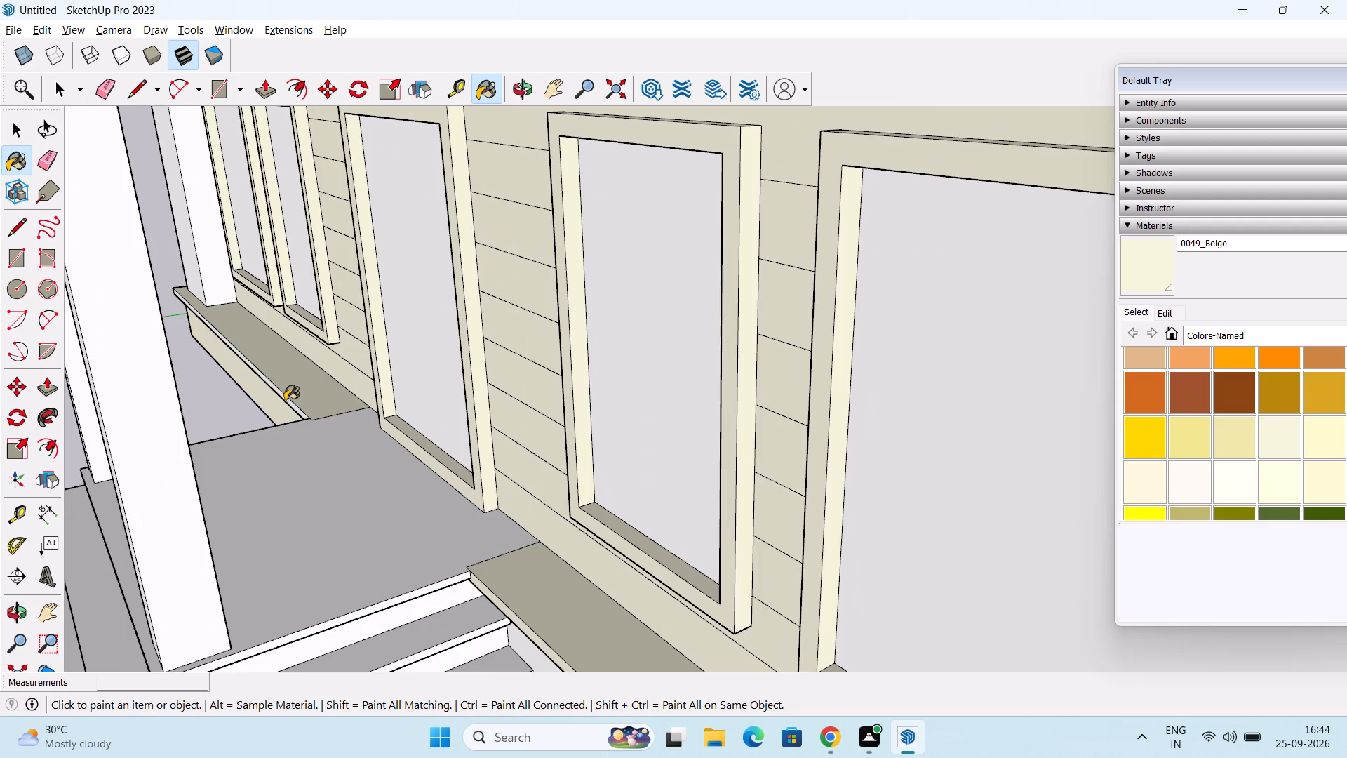
scroll(290, 399, down, 5)
scroll(544, 427, down, 6)
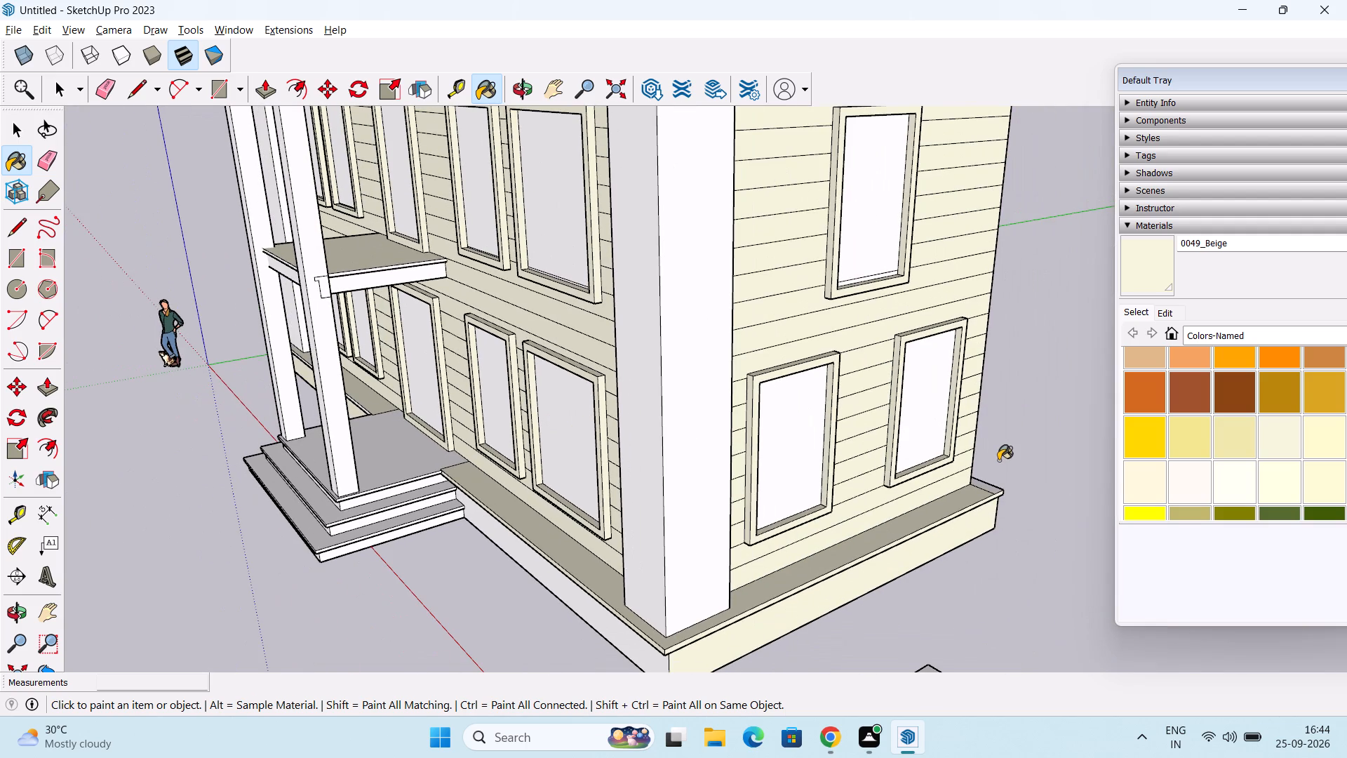
click(622, 627)
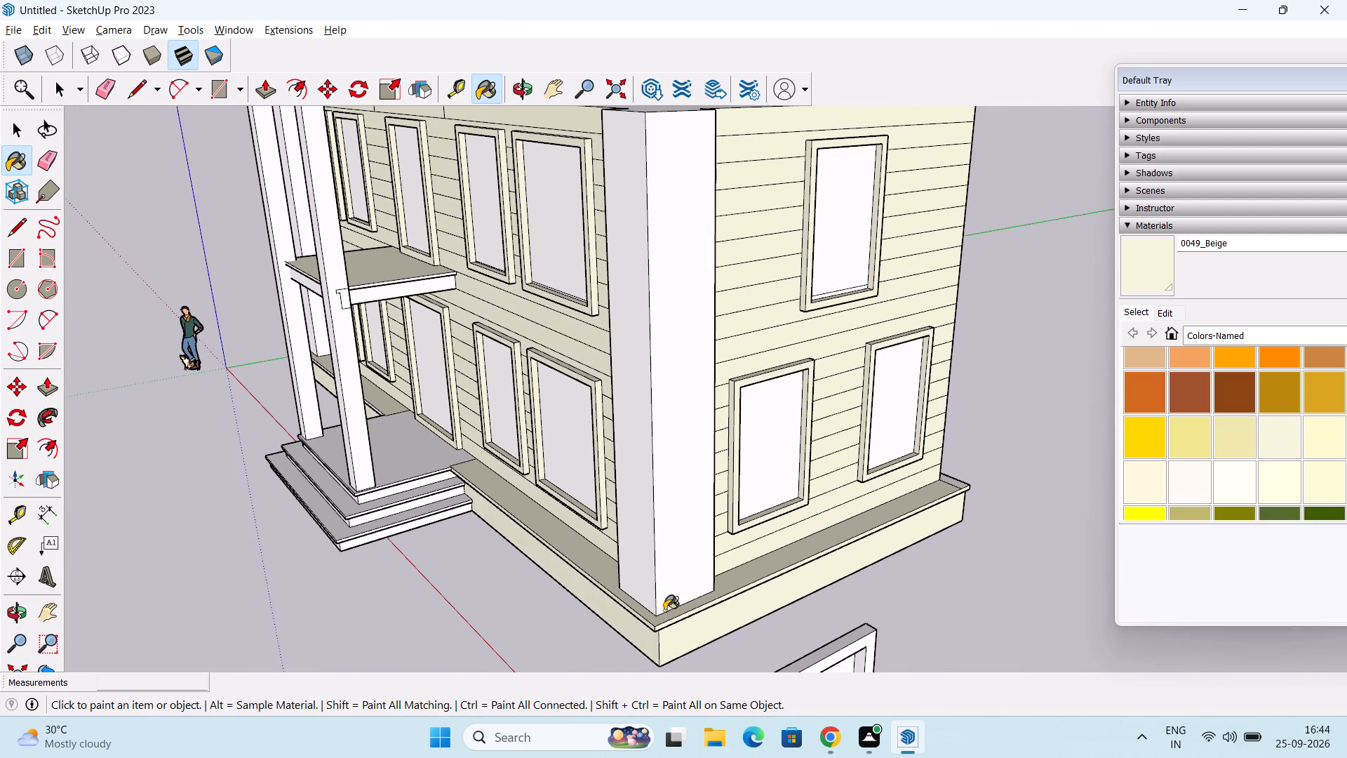
middle_drag(652, 618, 782, 285)
scroll(782, 285, up, 2)
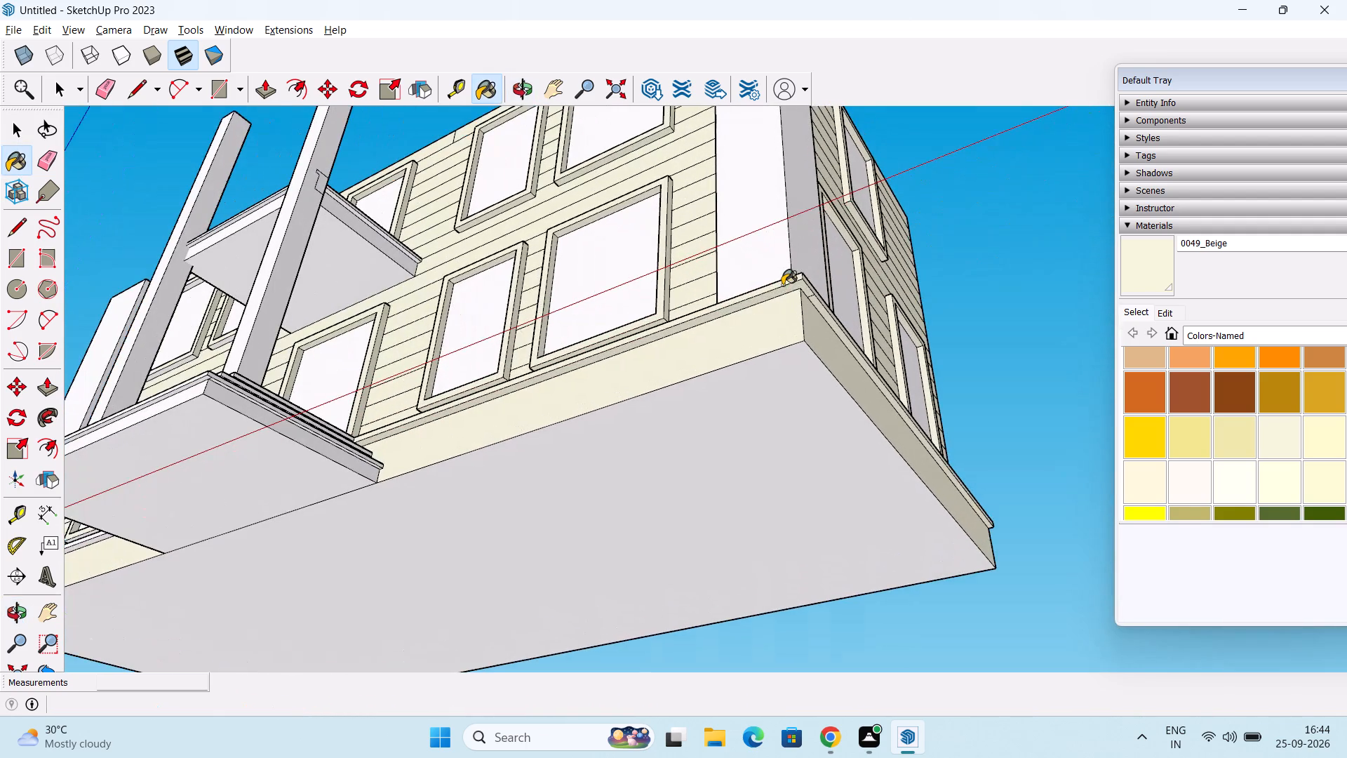
click(796, 288)
click(594, 463)
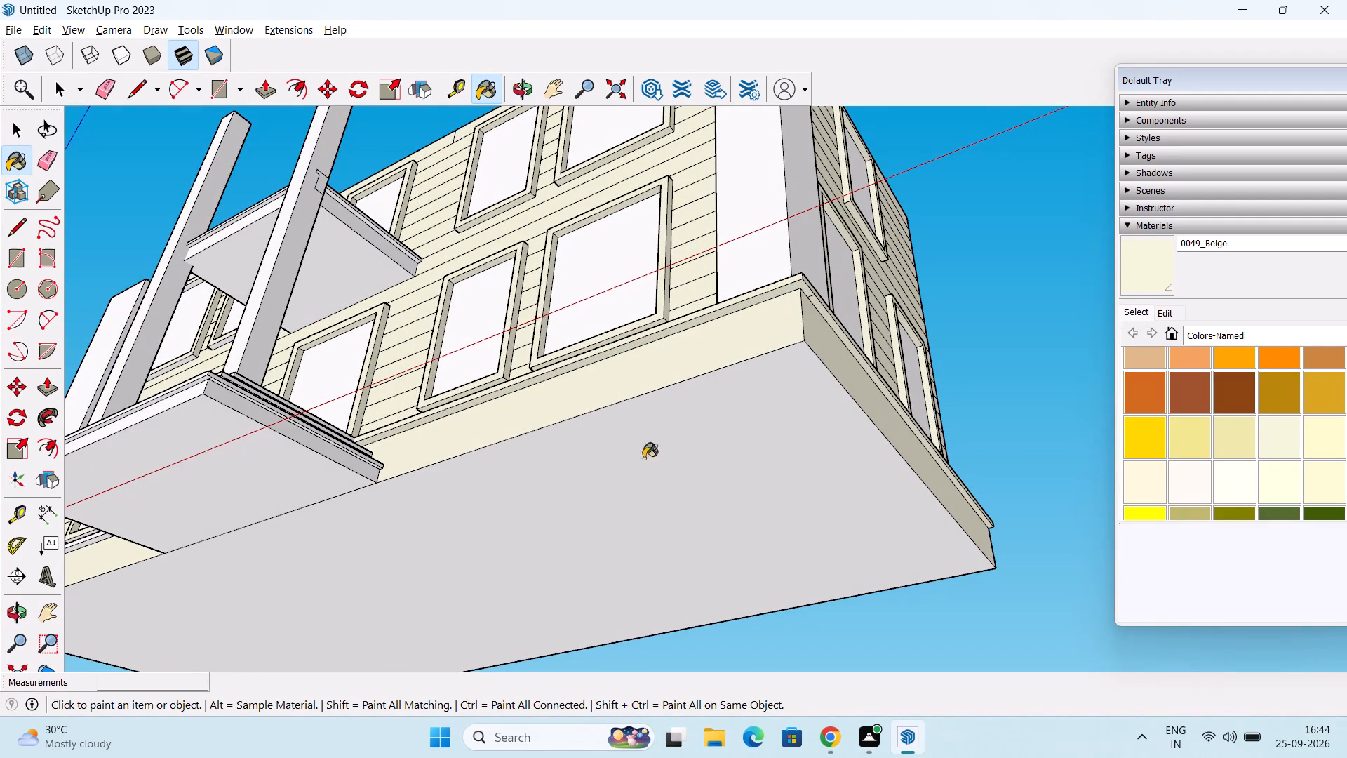
key(space)
Erase the horizontal cladding lines across the building's rear wall.
scroll(1069, 390, down, 2)
middle_drag(1069, 383, 697, 610)
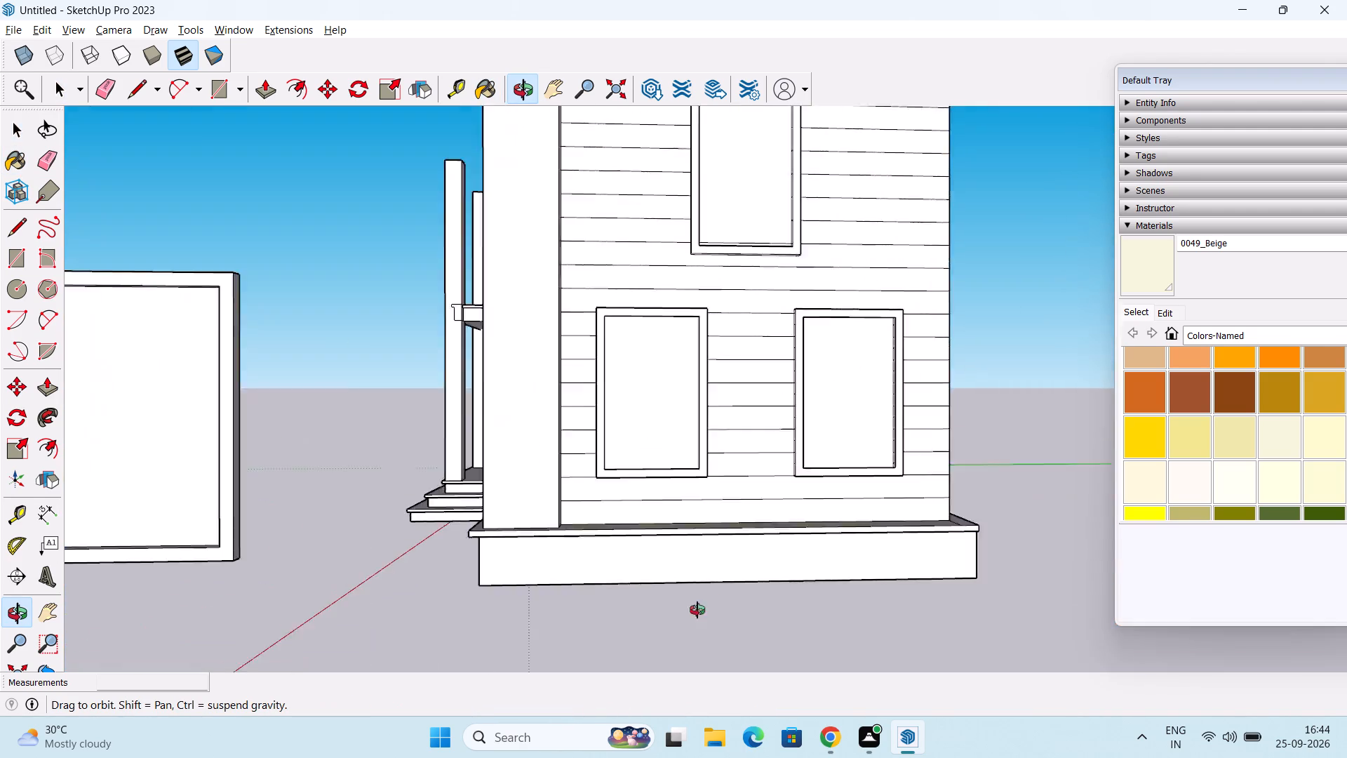
middle_drag(697, 610, 588, 681)
scroll(750, 583, down, 1)
middle_drag(774, 546, 460, 570)
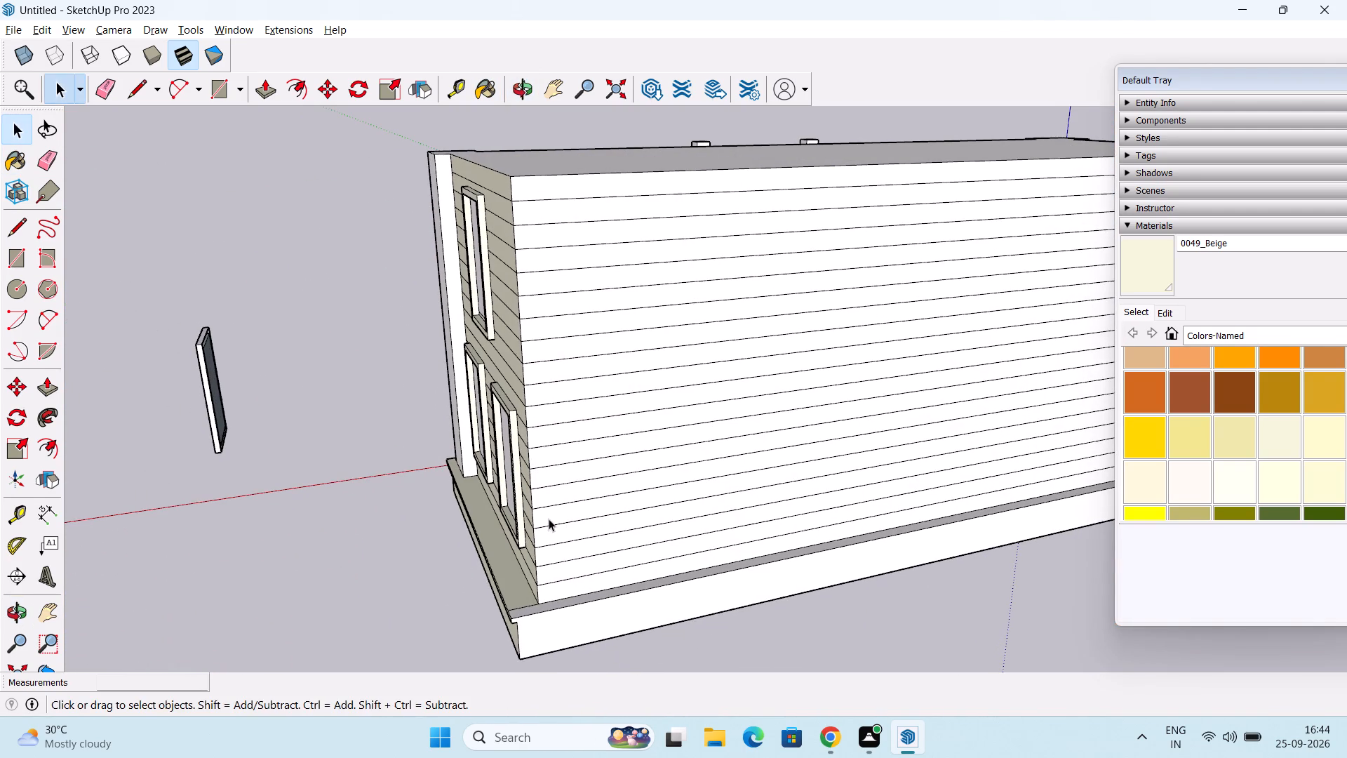
key(e)
drag(683, 192, 692, 302)
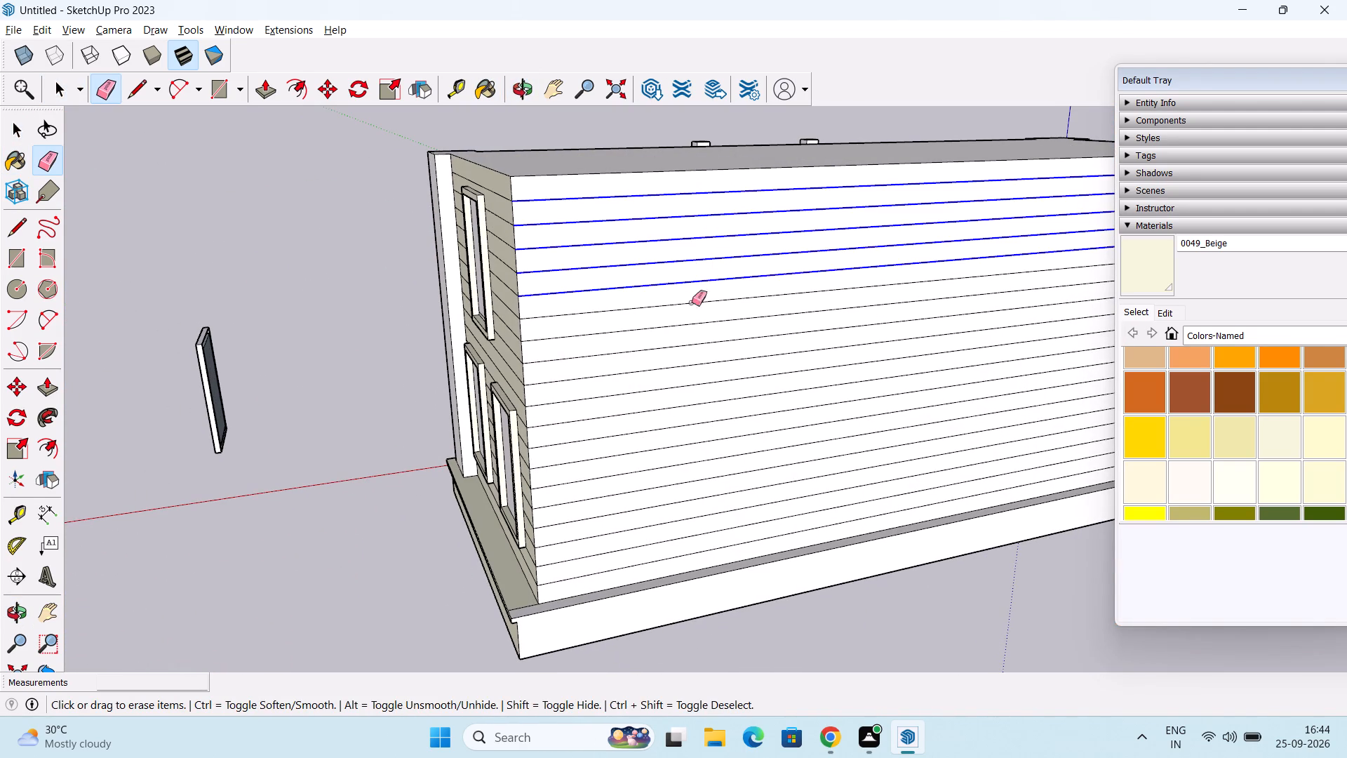
drag(692, 302, 694, 560)
scroll(721, 496, down, 2)
middle_drag(879, 443, 273, 425)
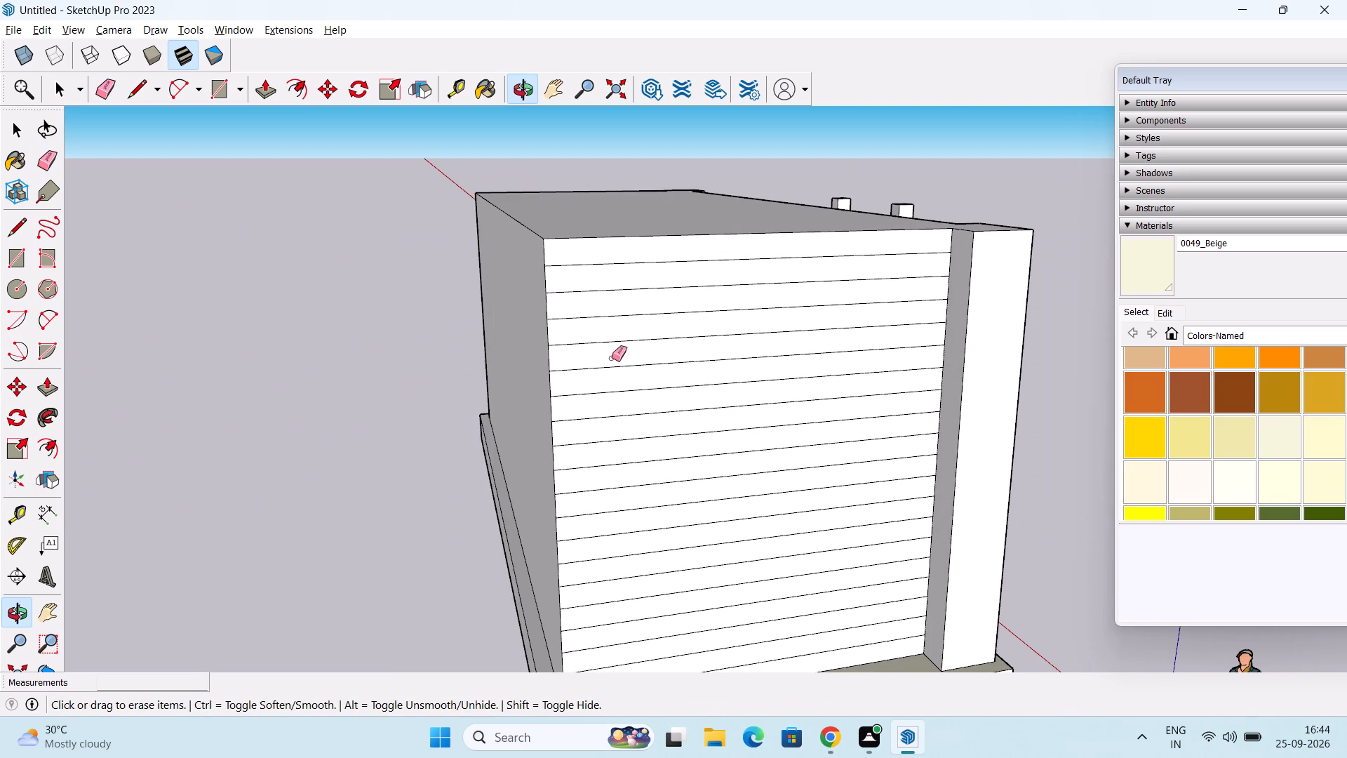
Erase all the horizontal cladding lines across the building's end wall beside the projecting corner pillar.
middle_drag(615, 356, 622, 246)
drag(655, 150, 661, 226)
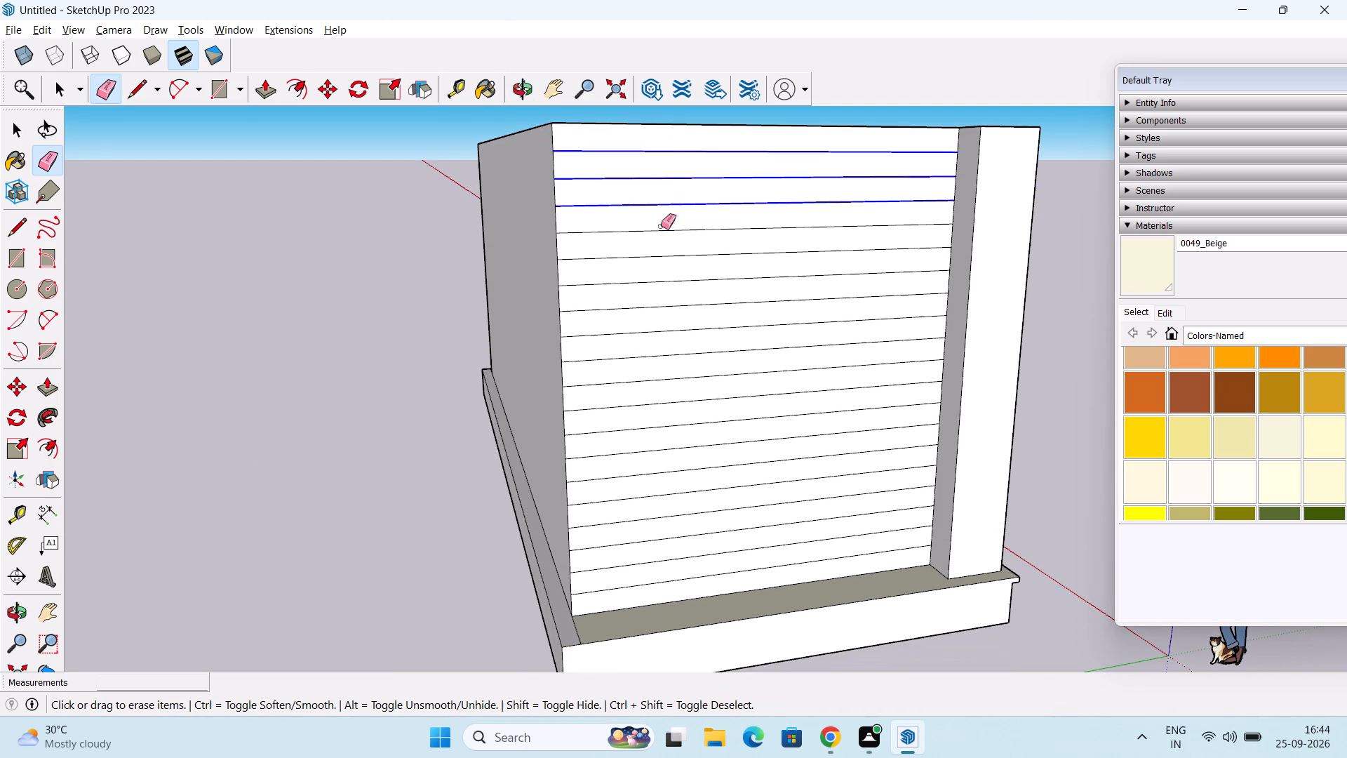
drag(661, 226, 669, 597)
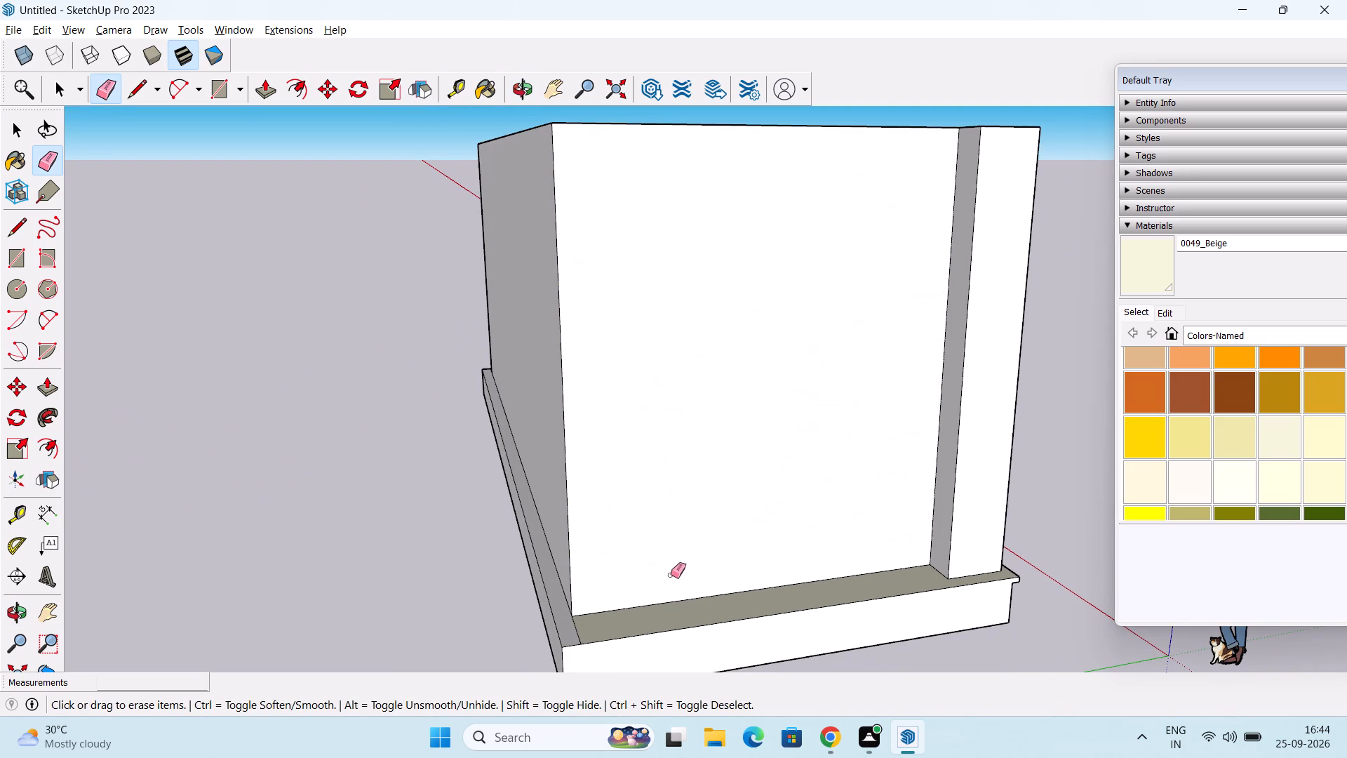
Paint the cleared end wall and the adjoining rear wall of the building with the Beige material.
key(space)
click(1129, 254)
click(746, 319)
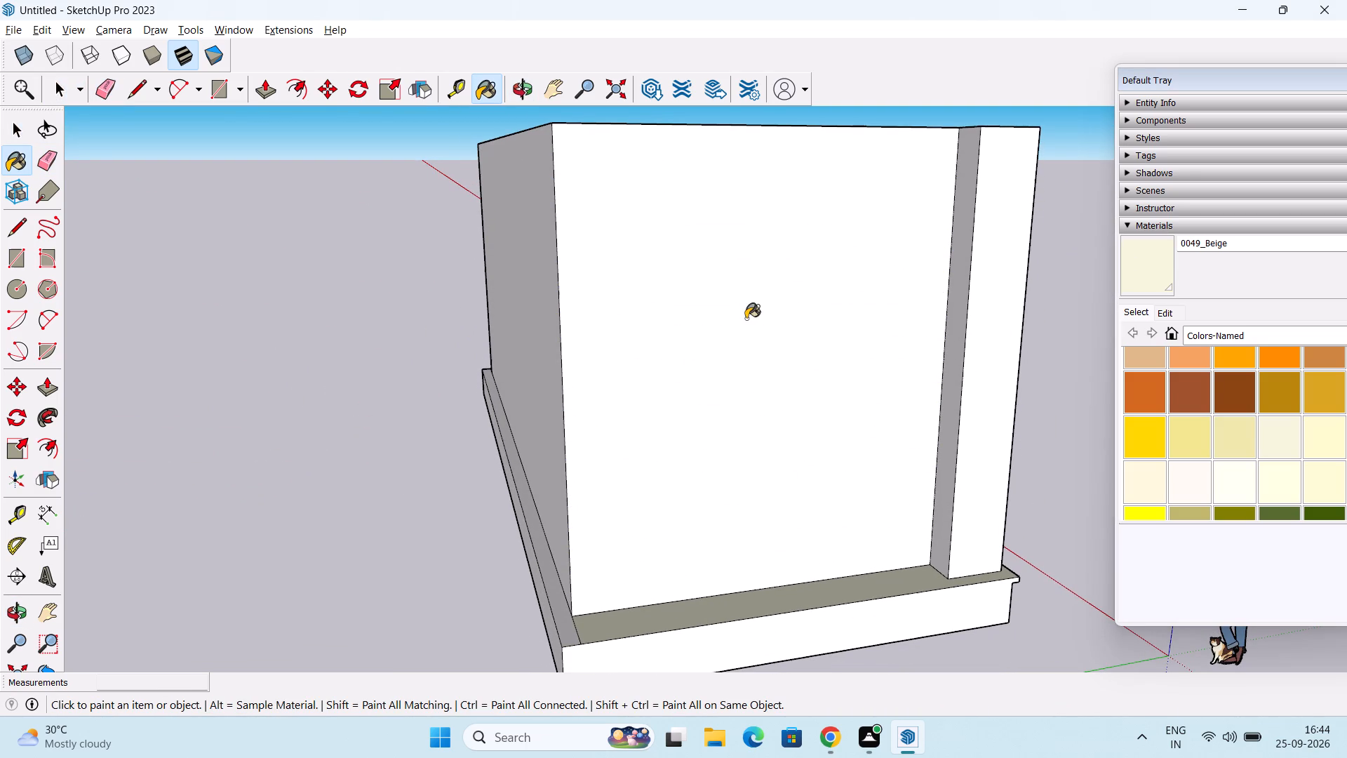
click(518, 318)
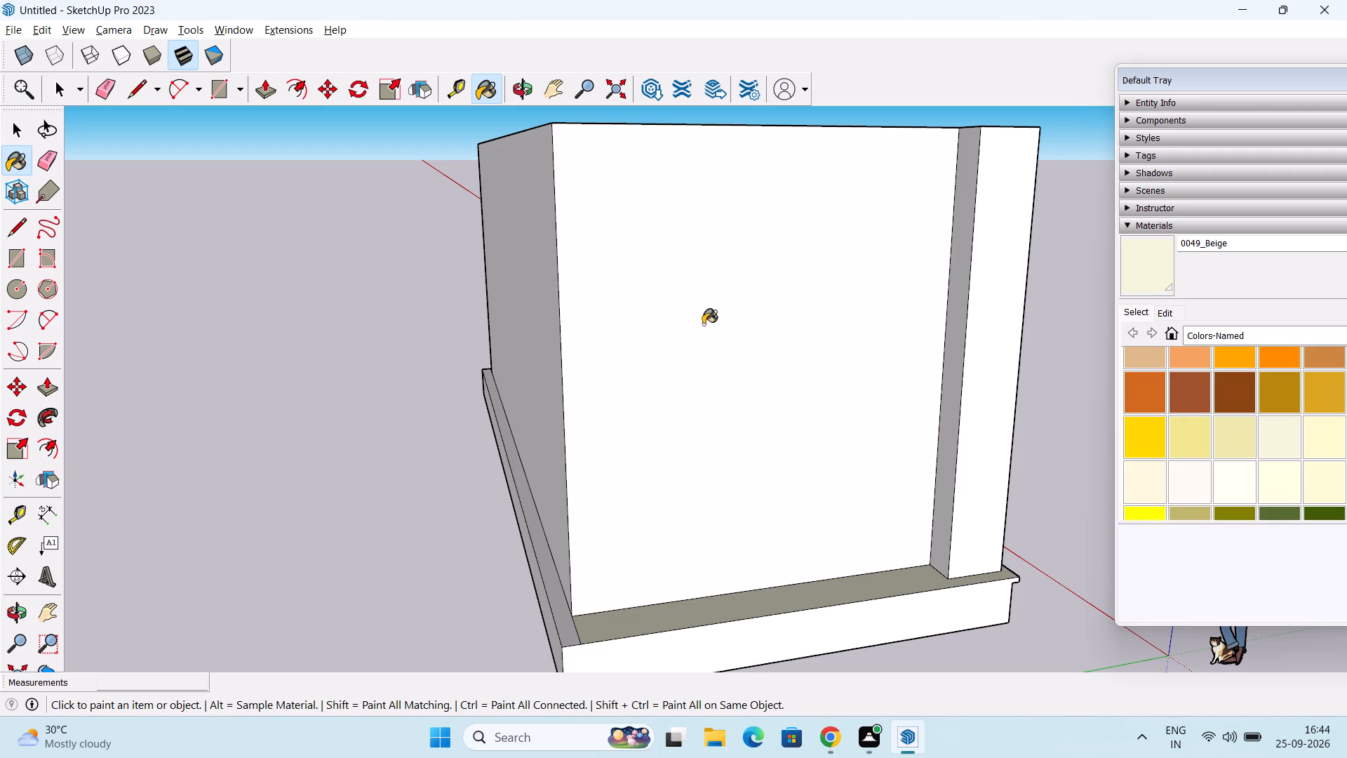
click(703, 324)
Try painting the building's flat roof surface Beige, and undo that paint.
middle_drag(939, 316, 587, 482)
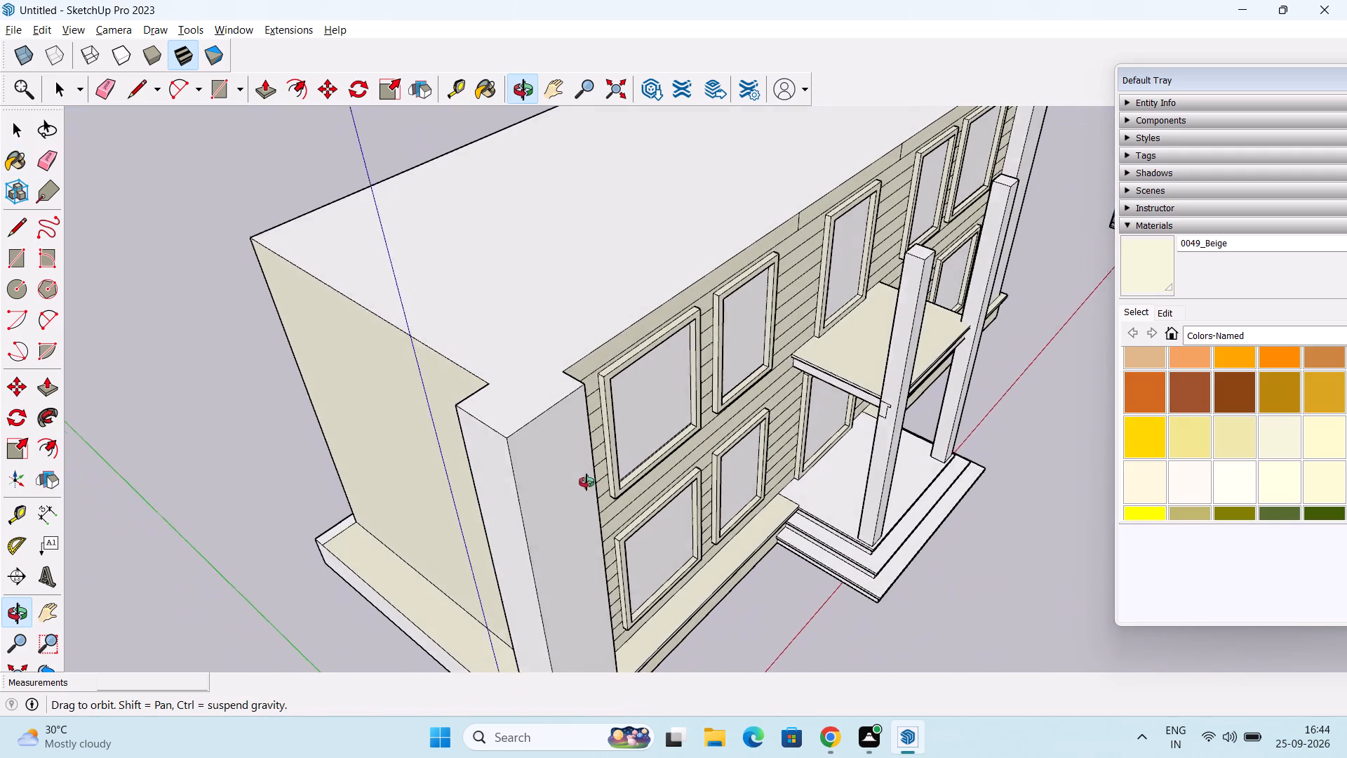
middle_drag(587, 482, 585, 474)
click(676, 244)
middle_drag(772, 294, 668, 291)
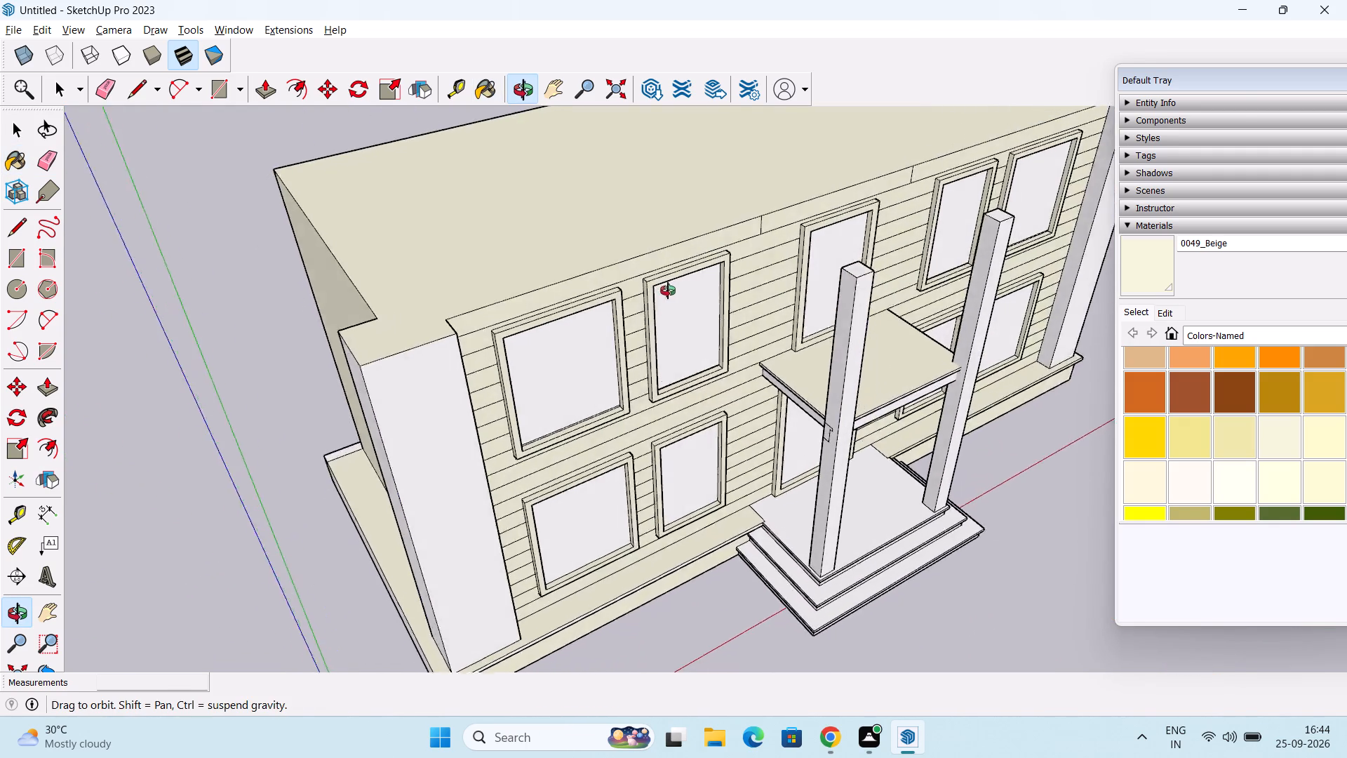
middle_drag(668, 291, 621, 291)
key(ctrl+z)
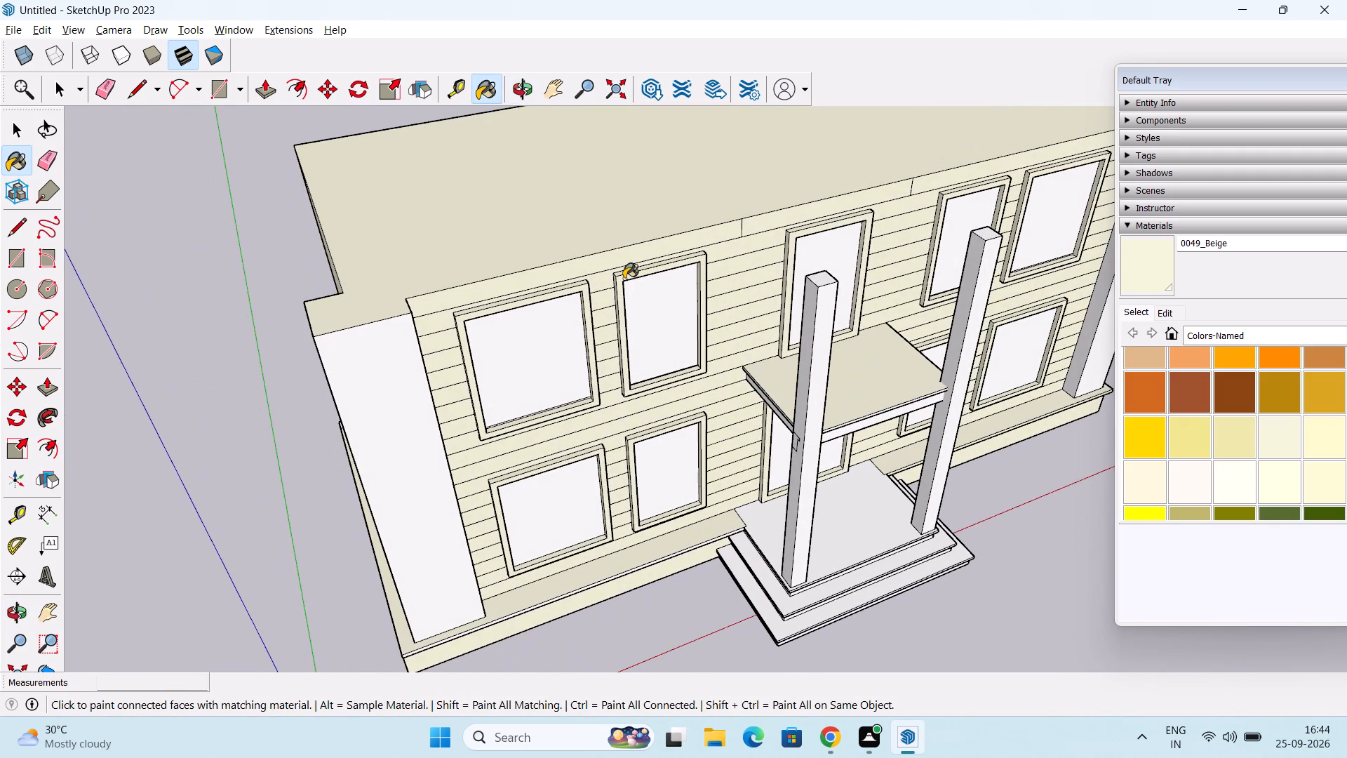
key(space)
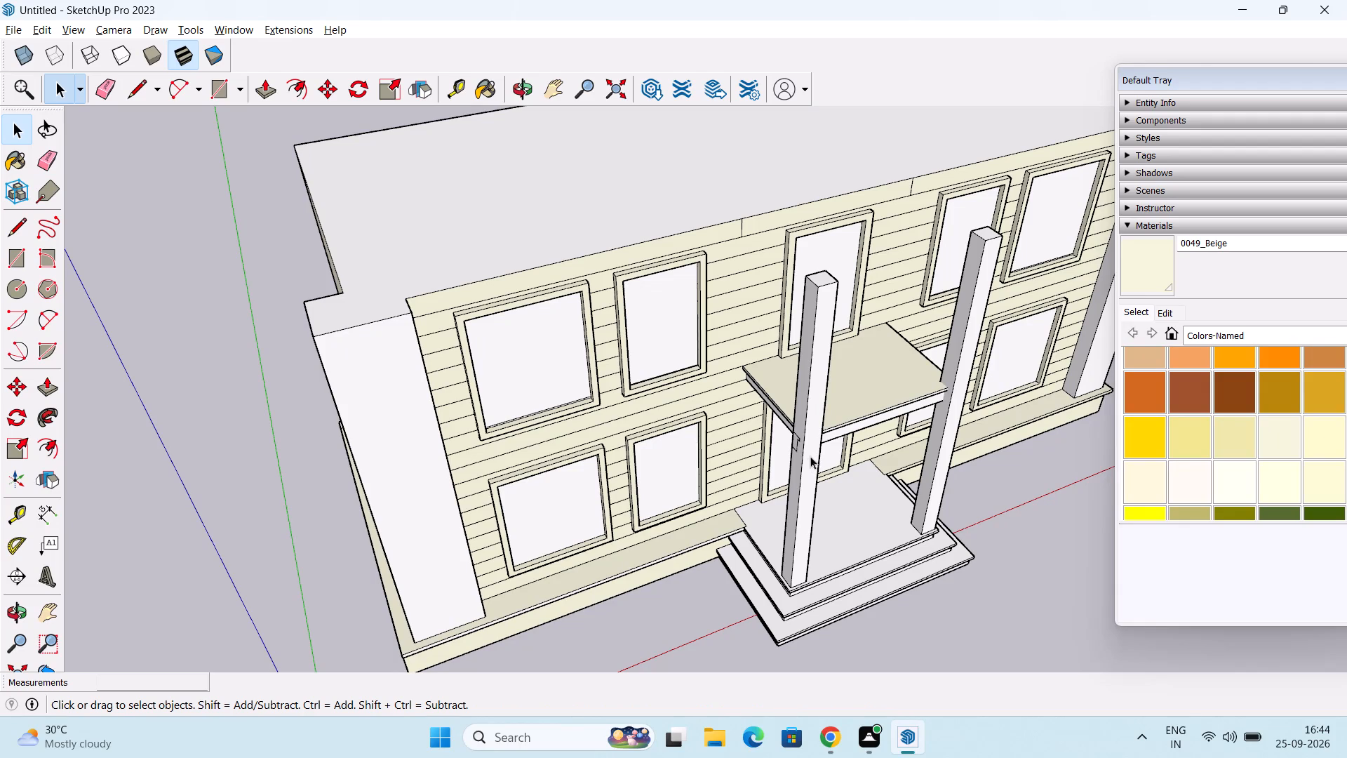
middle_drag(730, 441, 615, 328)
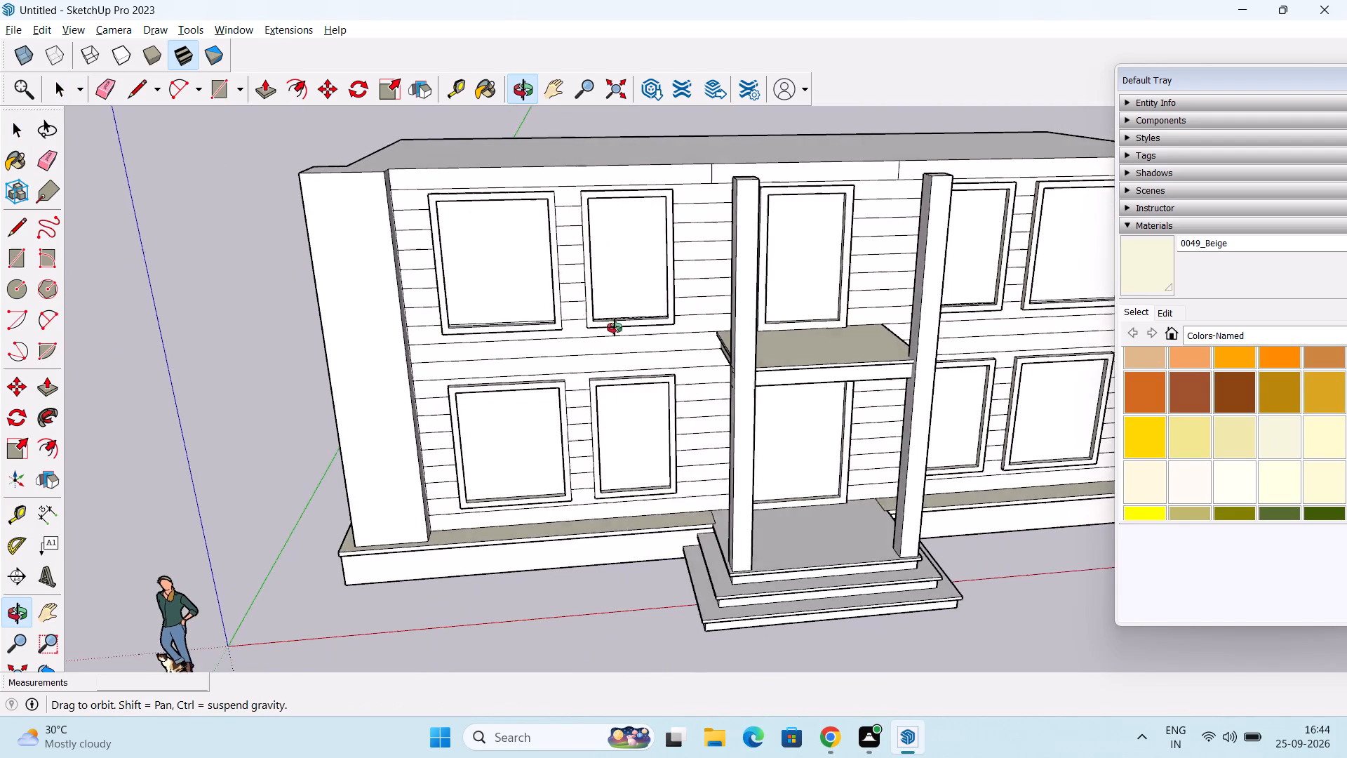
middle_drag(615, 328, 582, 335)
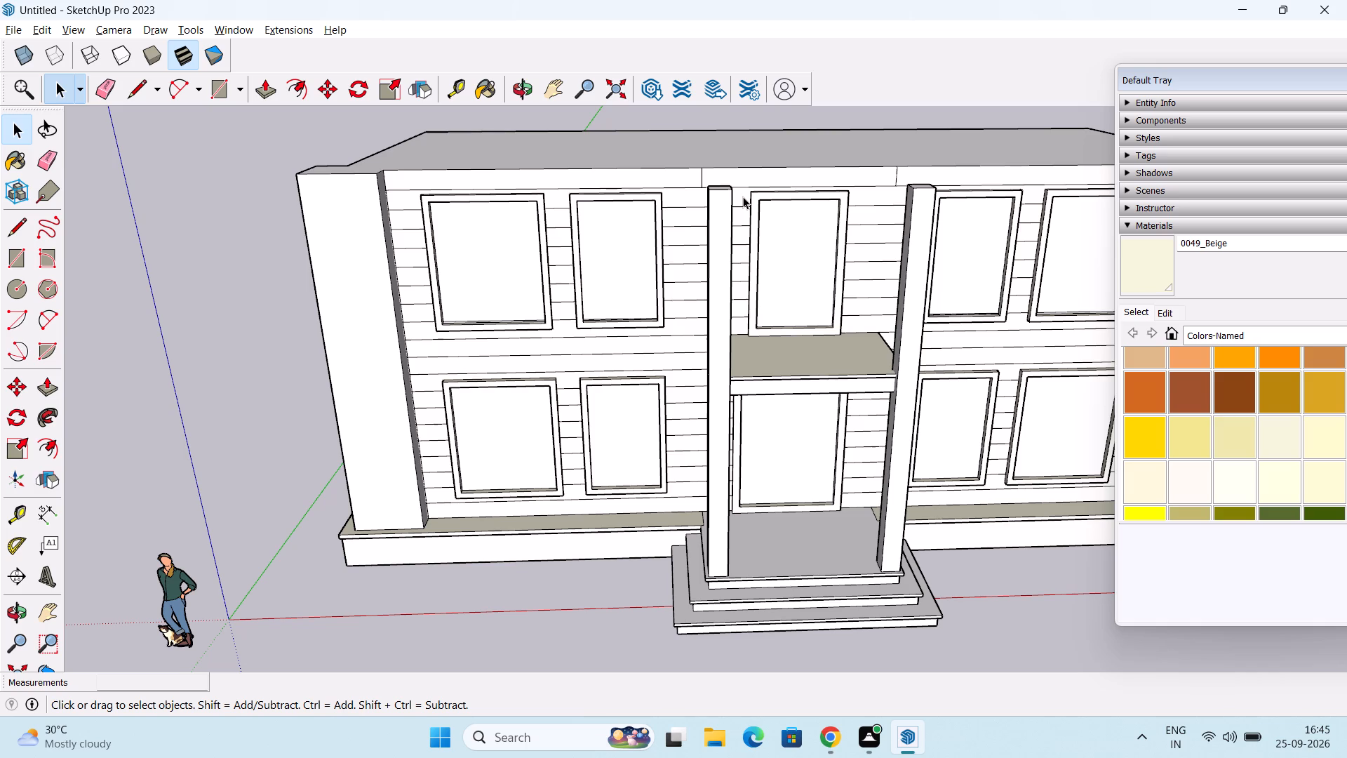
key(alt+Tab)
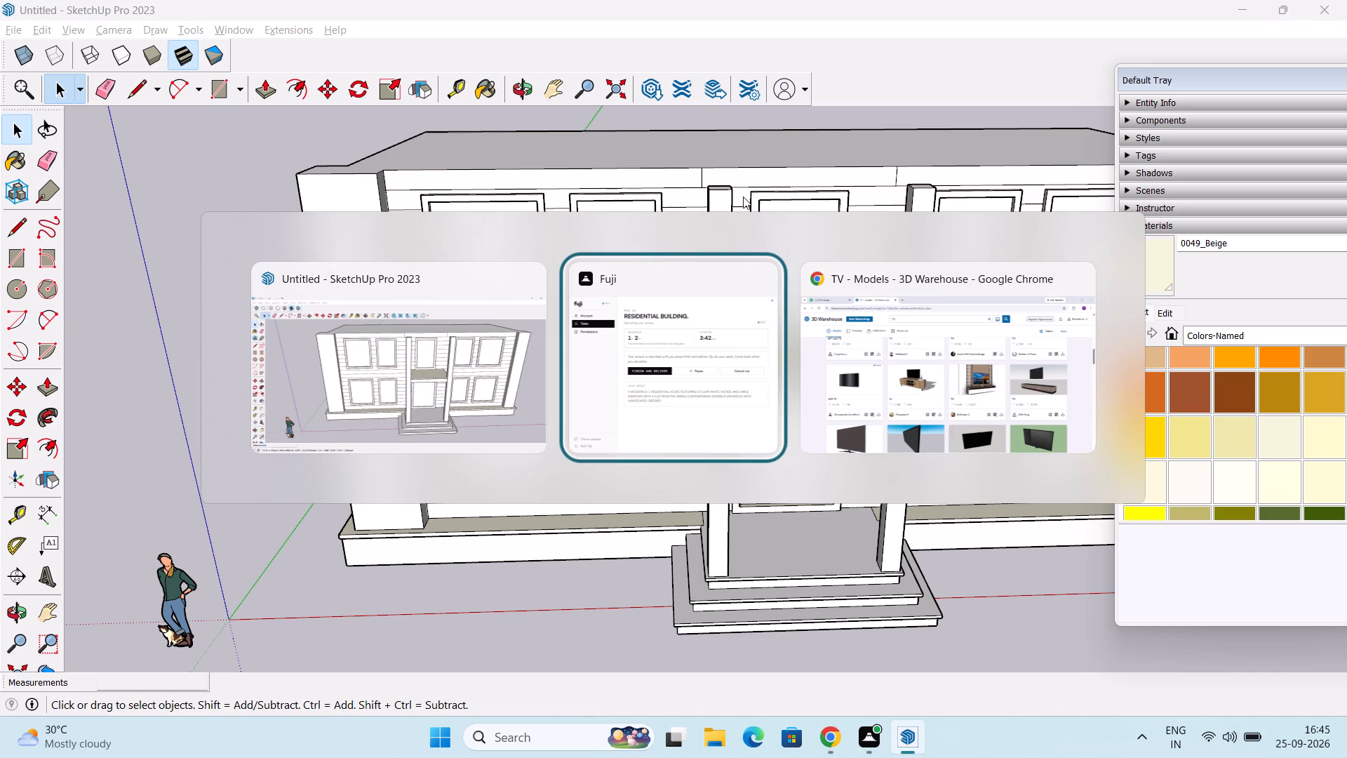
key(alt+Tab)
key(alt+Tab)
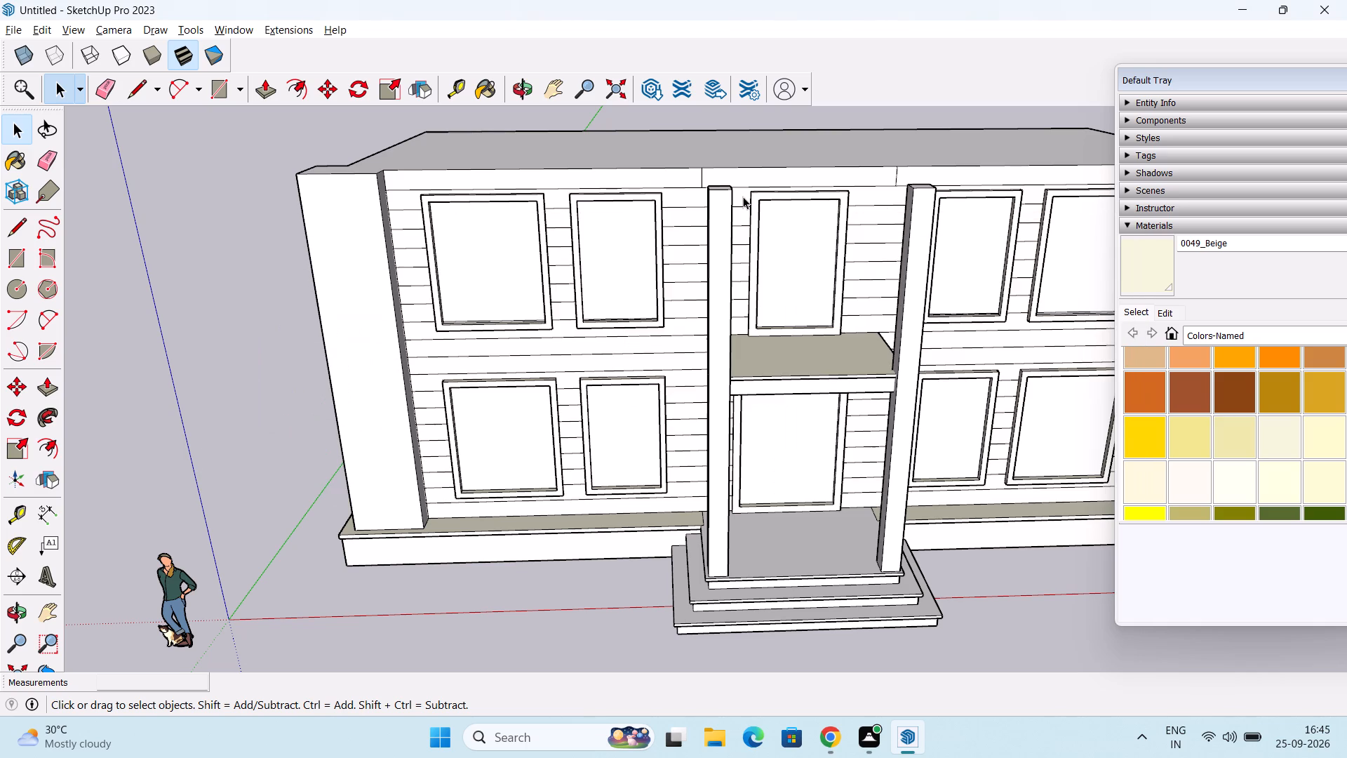
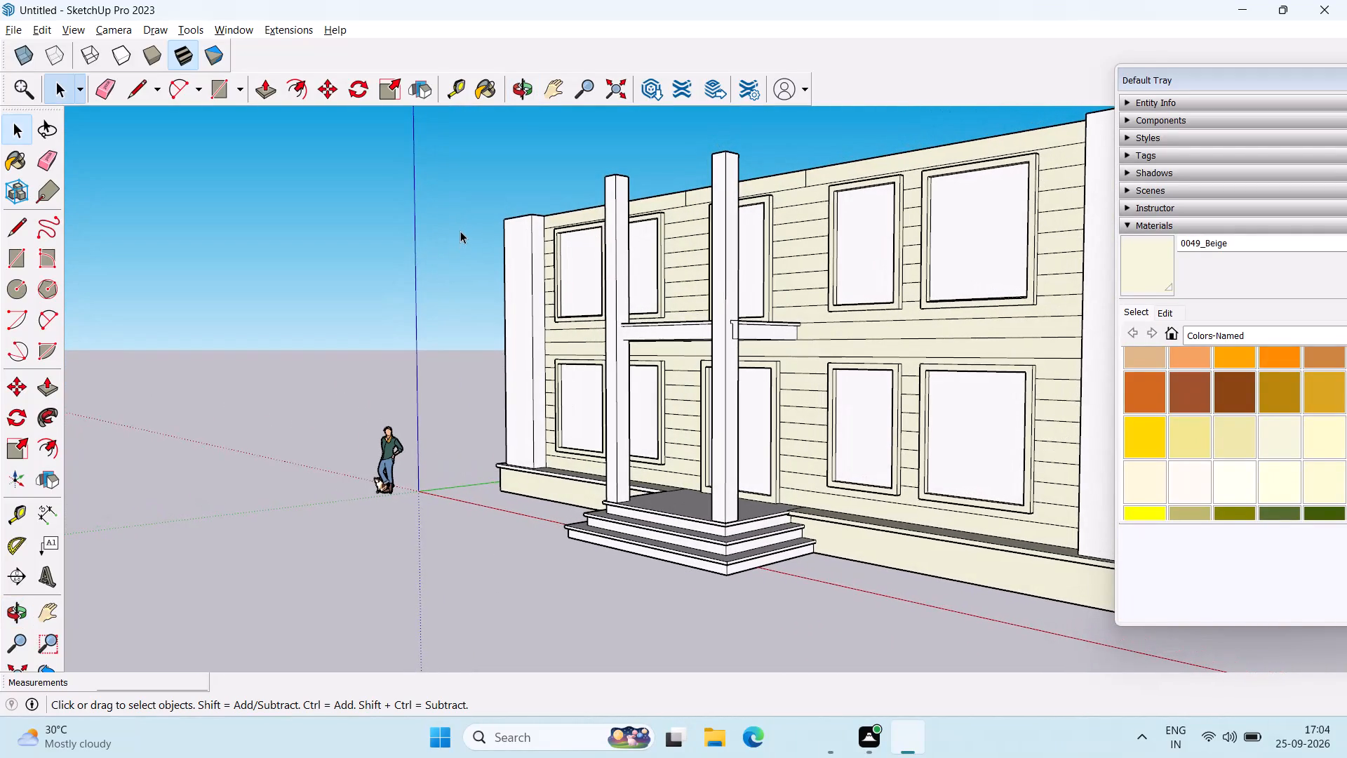
Offset the flat roof's outline inward about 1' 3" to mark a parapet strip around its edge.
scroll(462, 230, down, 4)
middle_drag(555, 251, 671, 440)
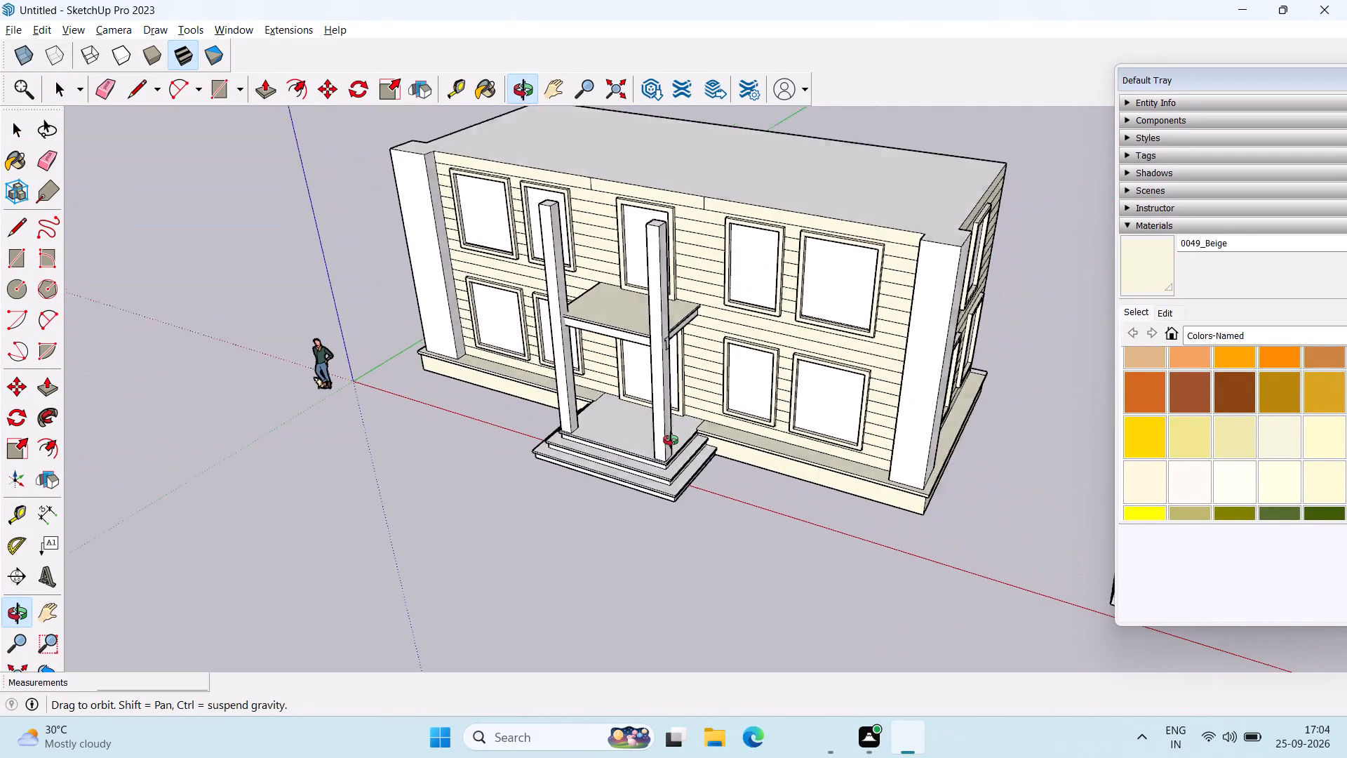
middle_drag(671, 440, 674, 446)
shift+middle_drag(654, 350, 666, 456)
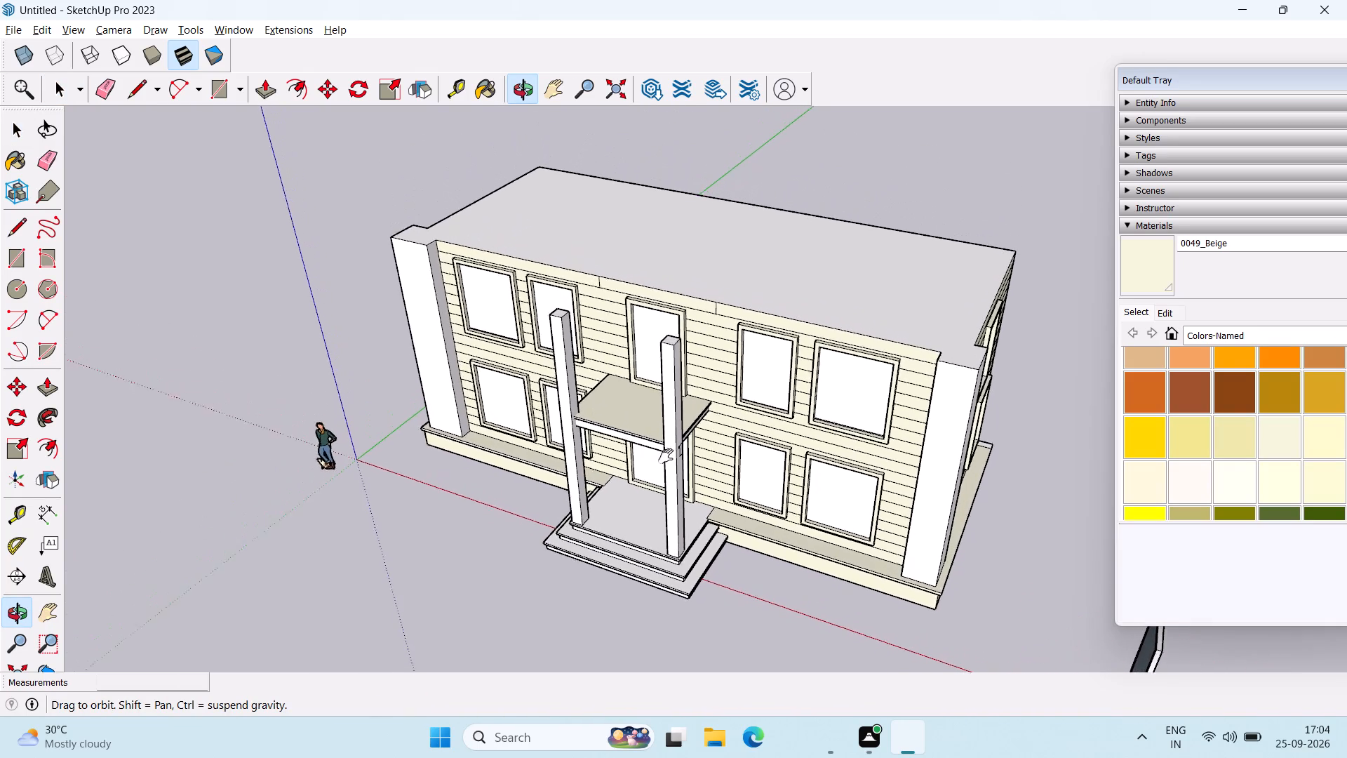
shift+middle_drag(666, 456, 666, 481)
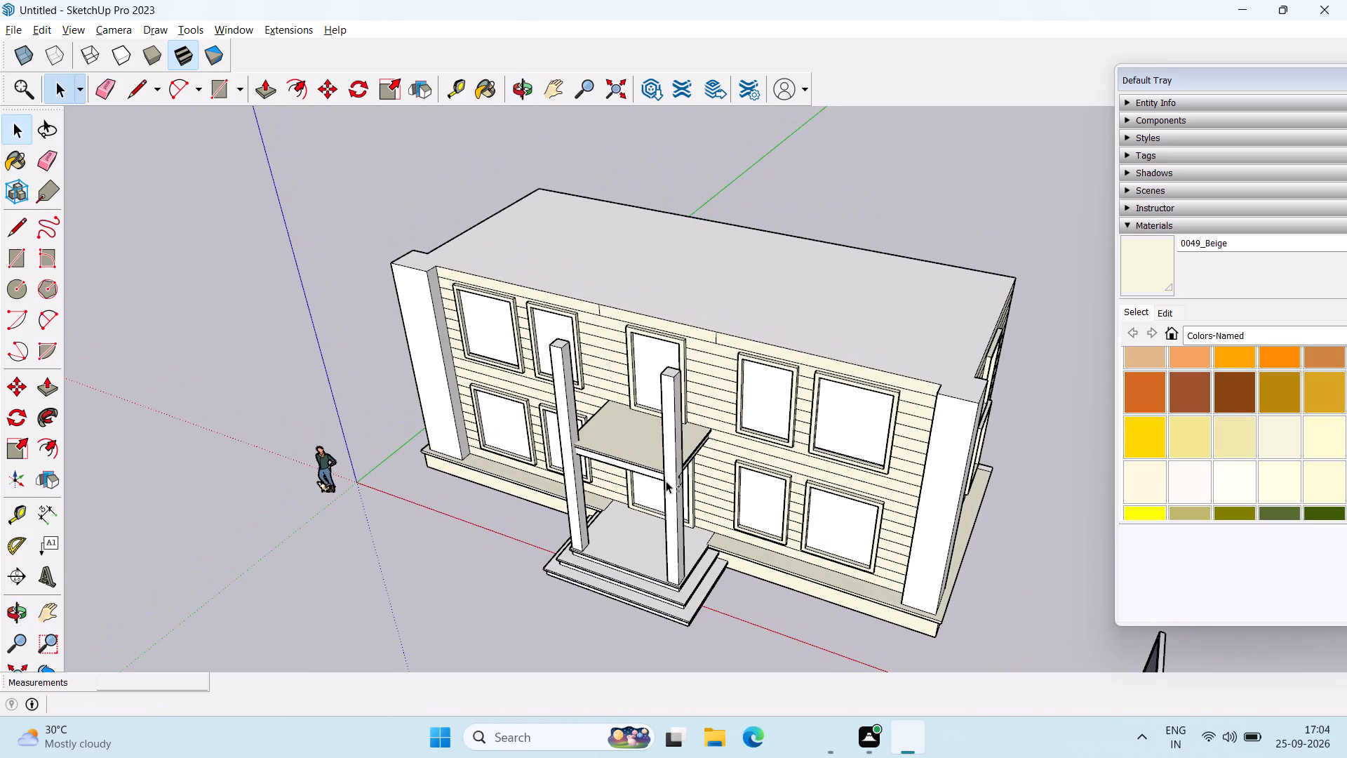
middle_drag(675, 453, 676, 511)
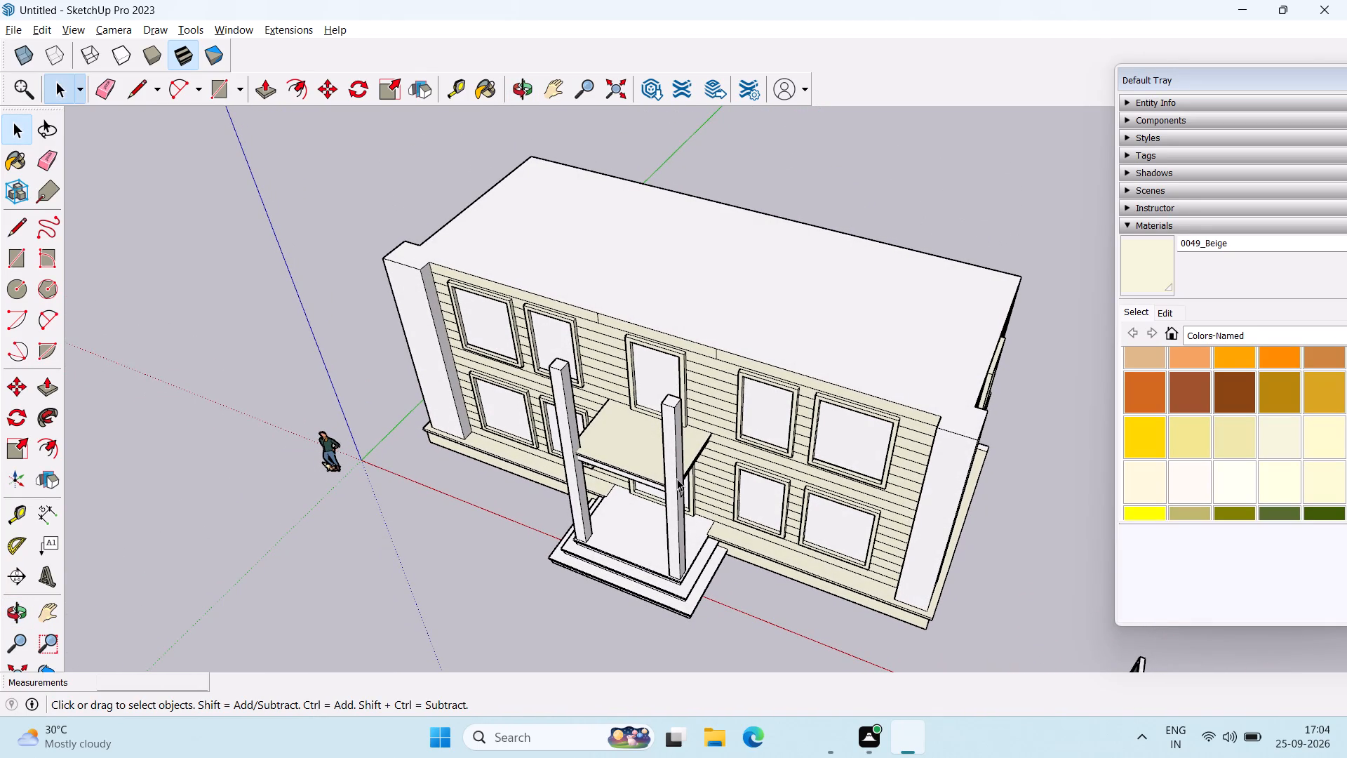
middle_click(677, 479)
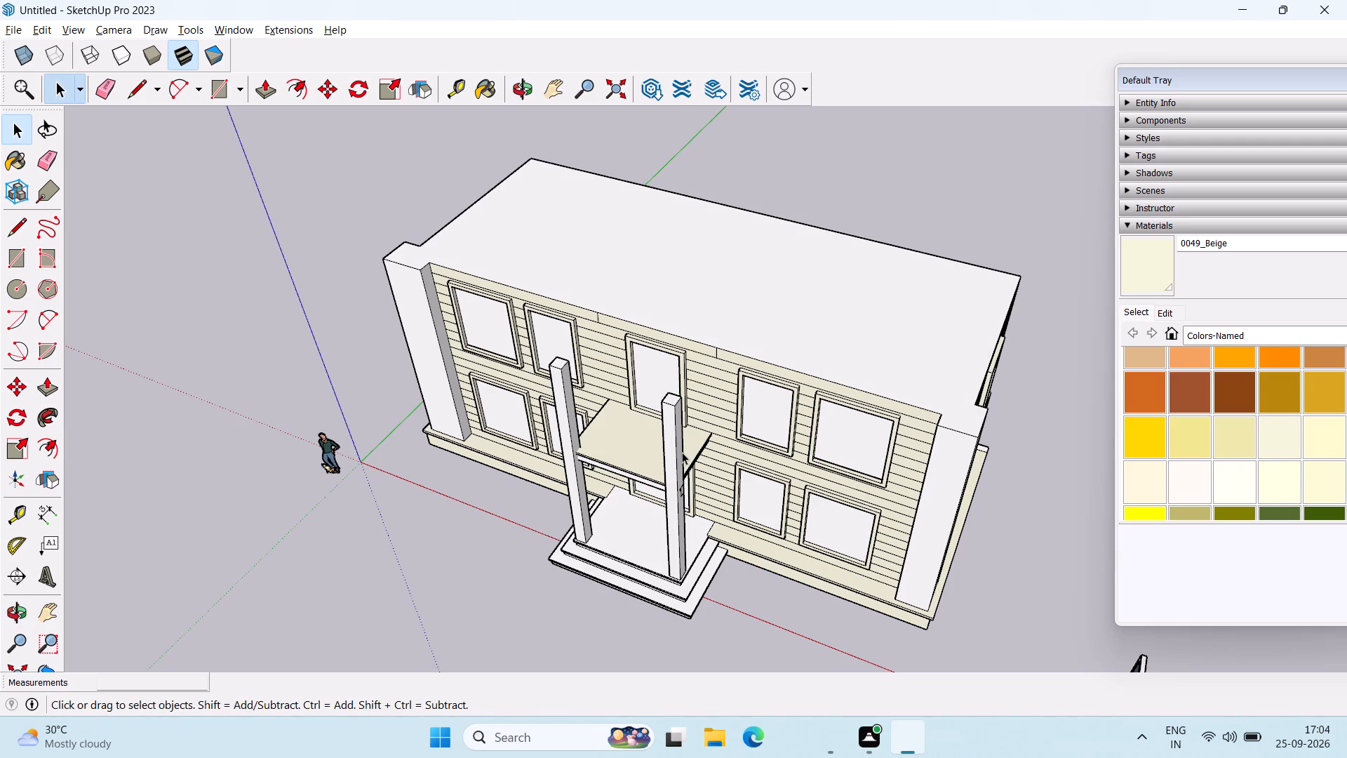
middle_drag(789, 425, 810, 376)
middle_drag(810, 364, 734, 427)
middle_drag(734, 415, 709, 456)
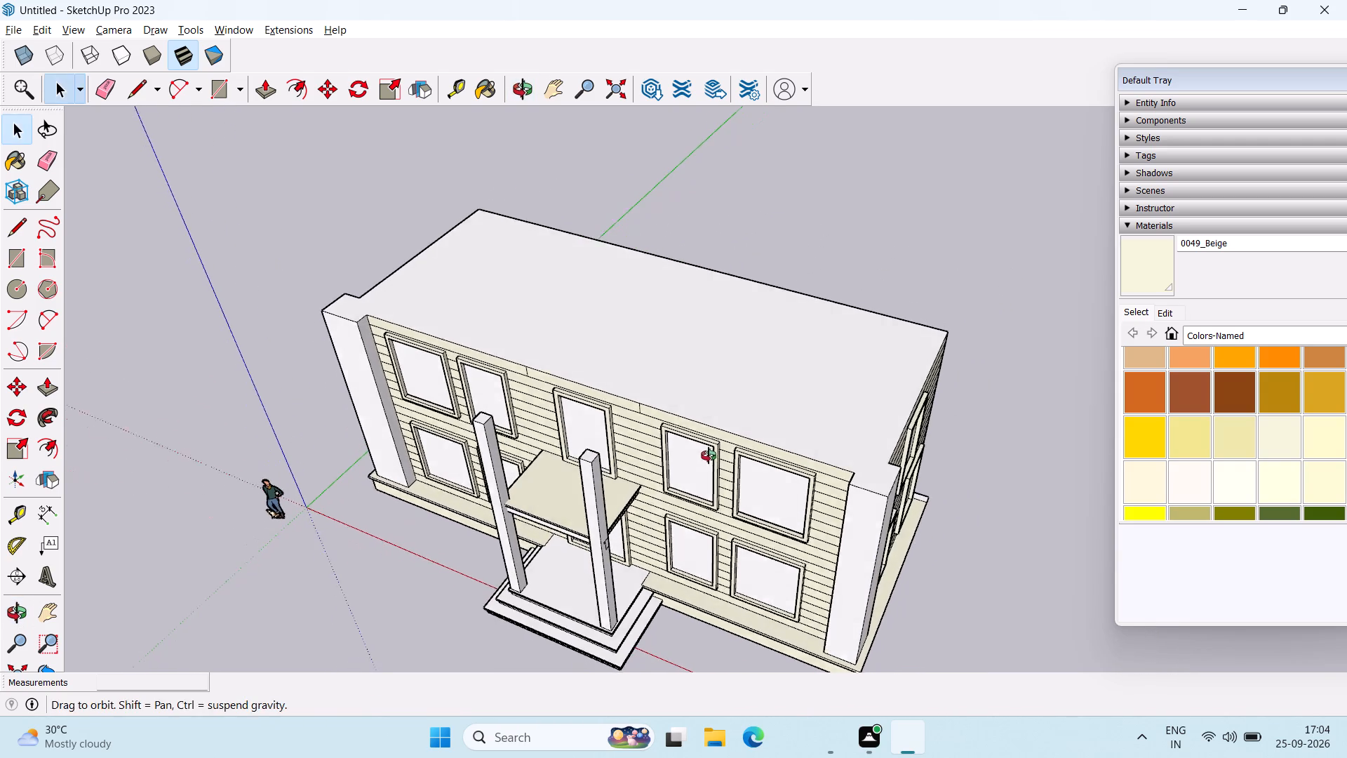
middle_drag(709, 456, 708, 456)
click(20, 266)
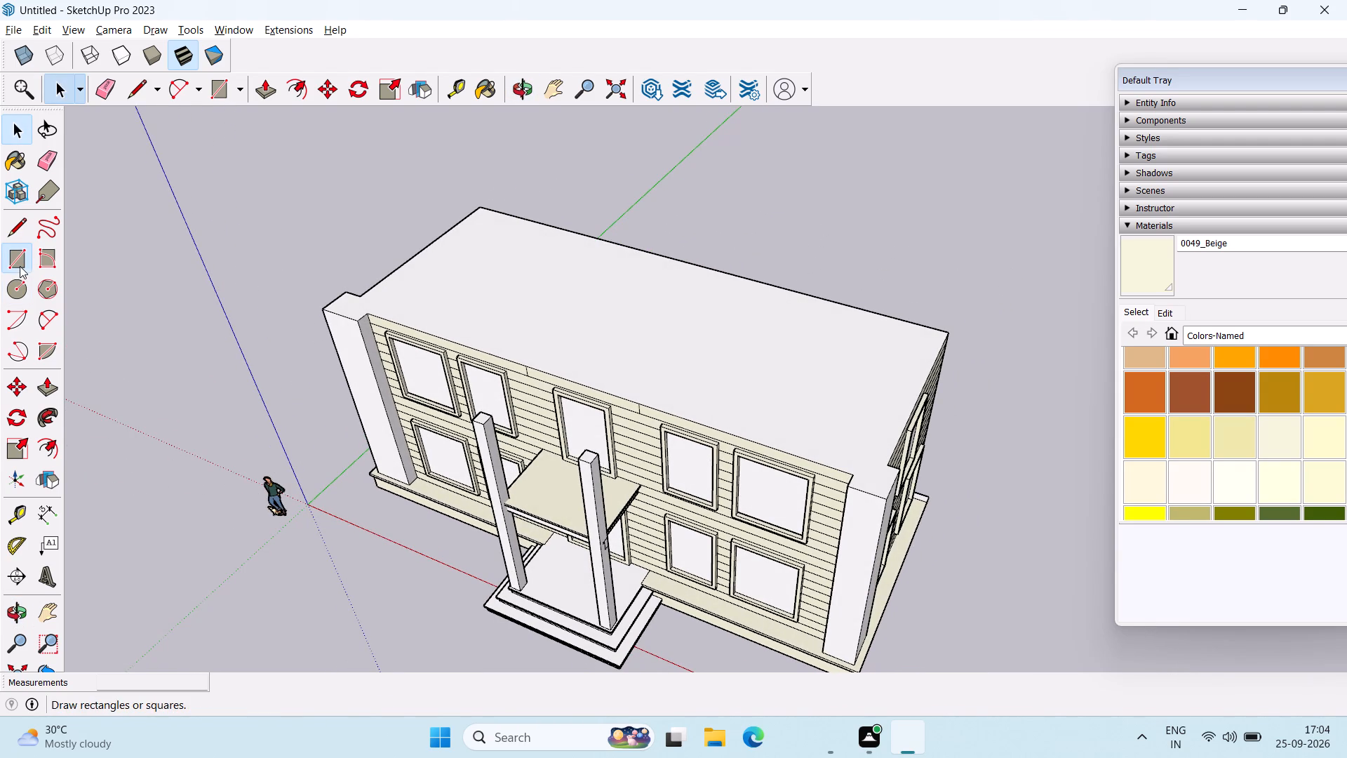
key(space)
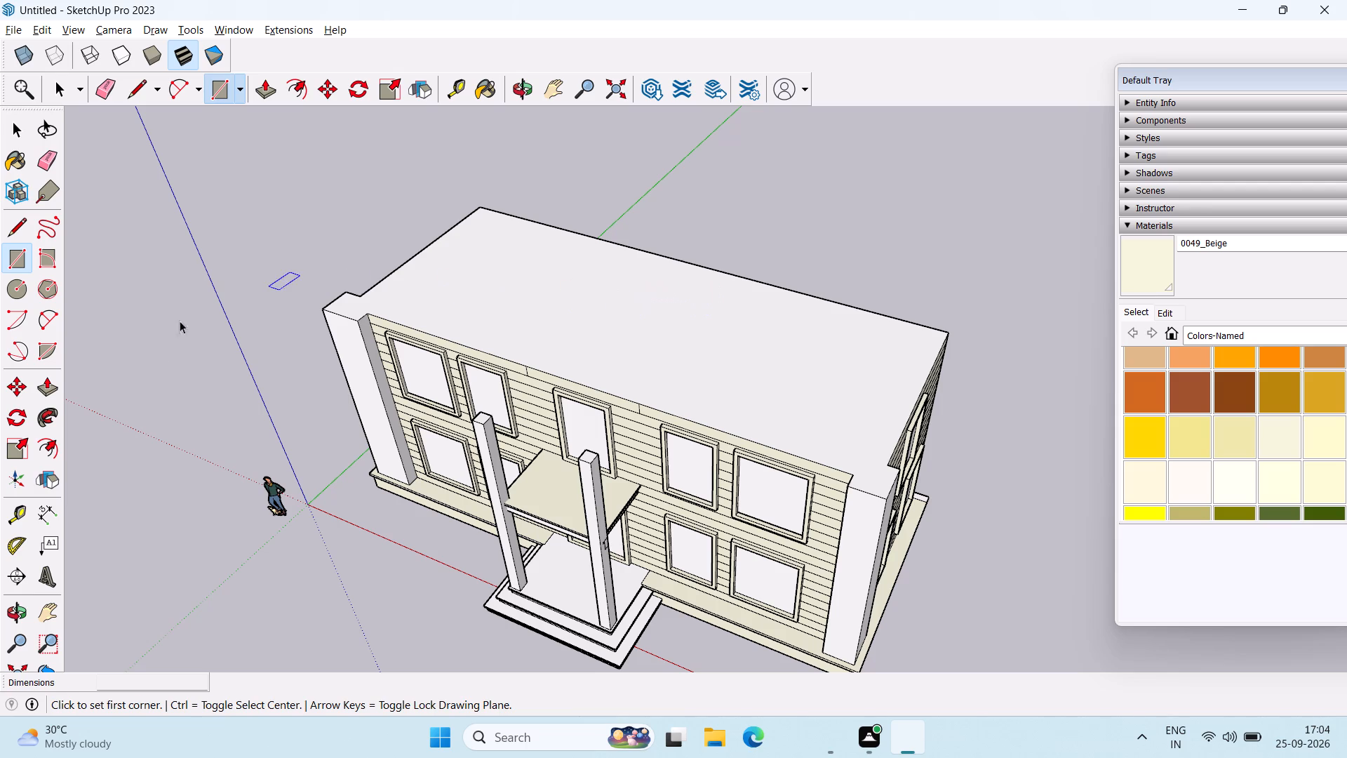
click(50, 448)
click(502, 296)
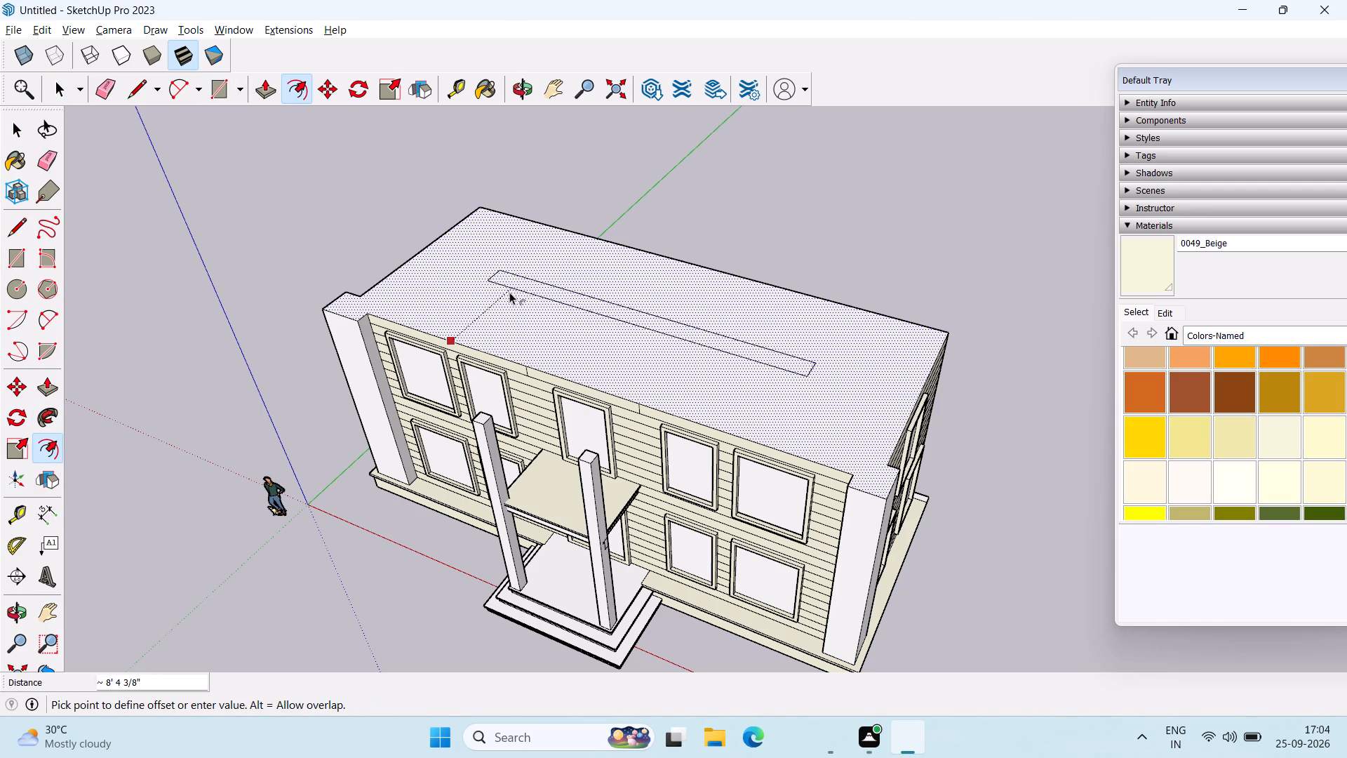
click(464, 333)
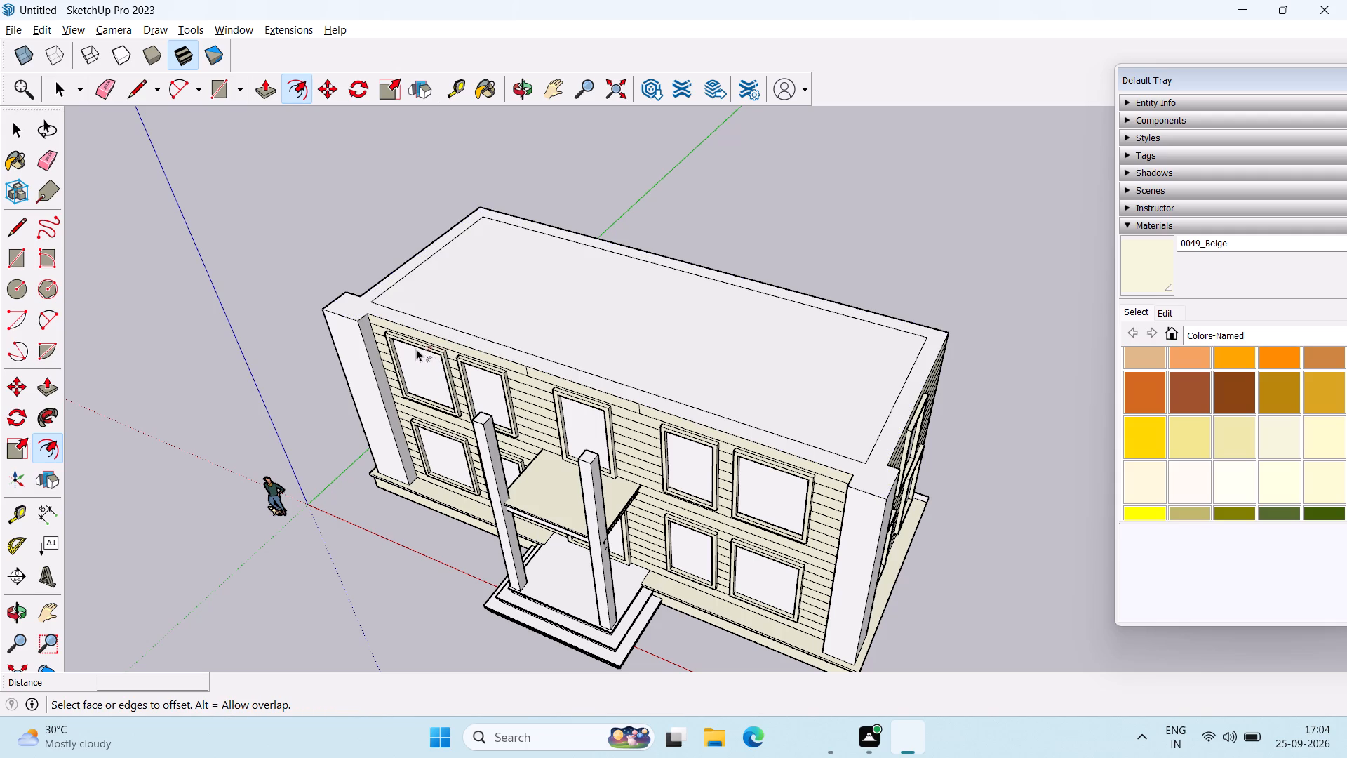
key(space)
Push/Pull the border strip around the roof edge upward 3' to raise a parapet wall.
middle_drag(394, 340, 530, 430)
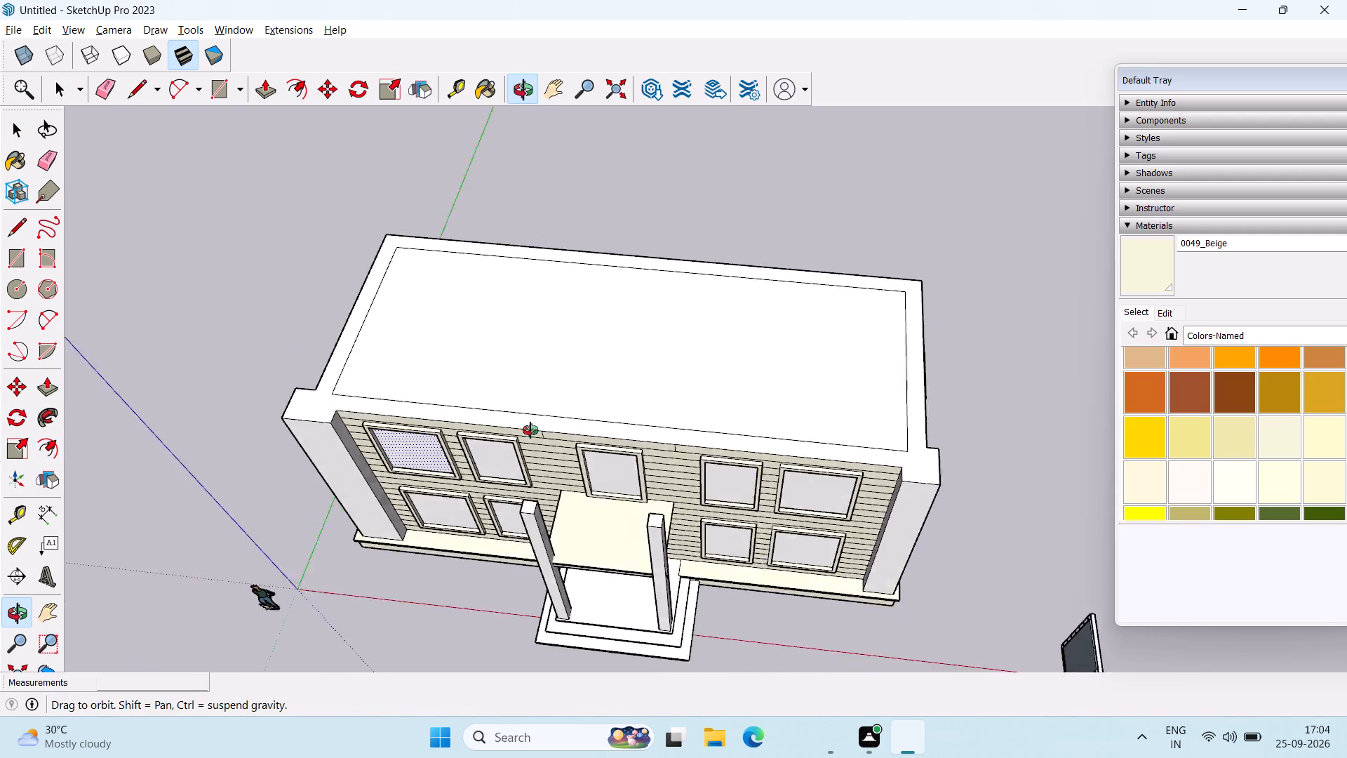
middle_drag(530, 430, 562, 438)
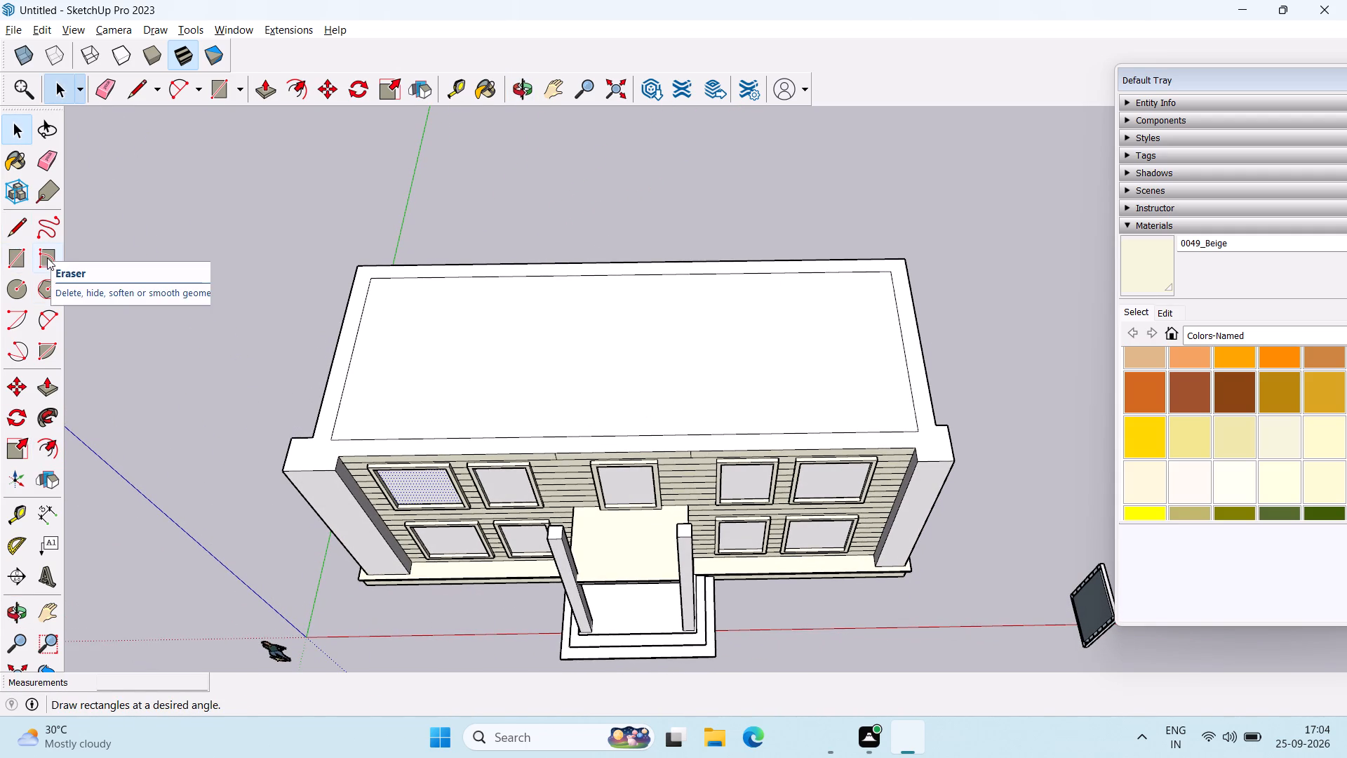
middle_drag(155, 272, 163, 262)
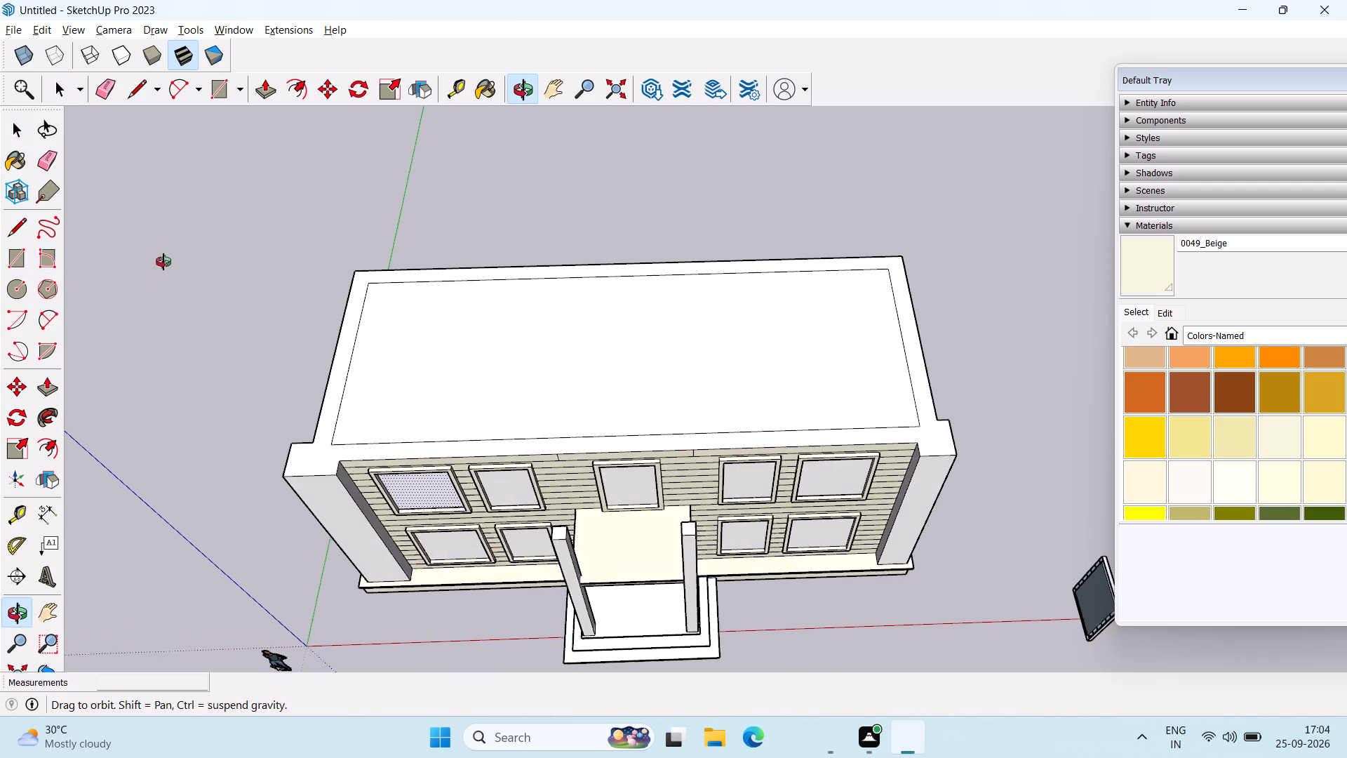
middle_drag(163, 262, 159, 245)
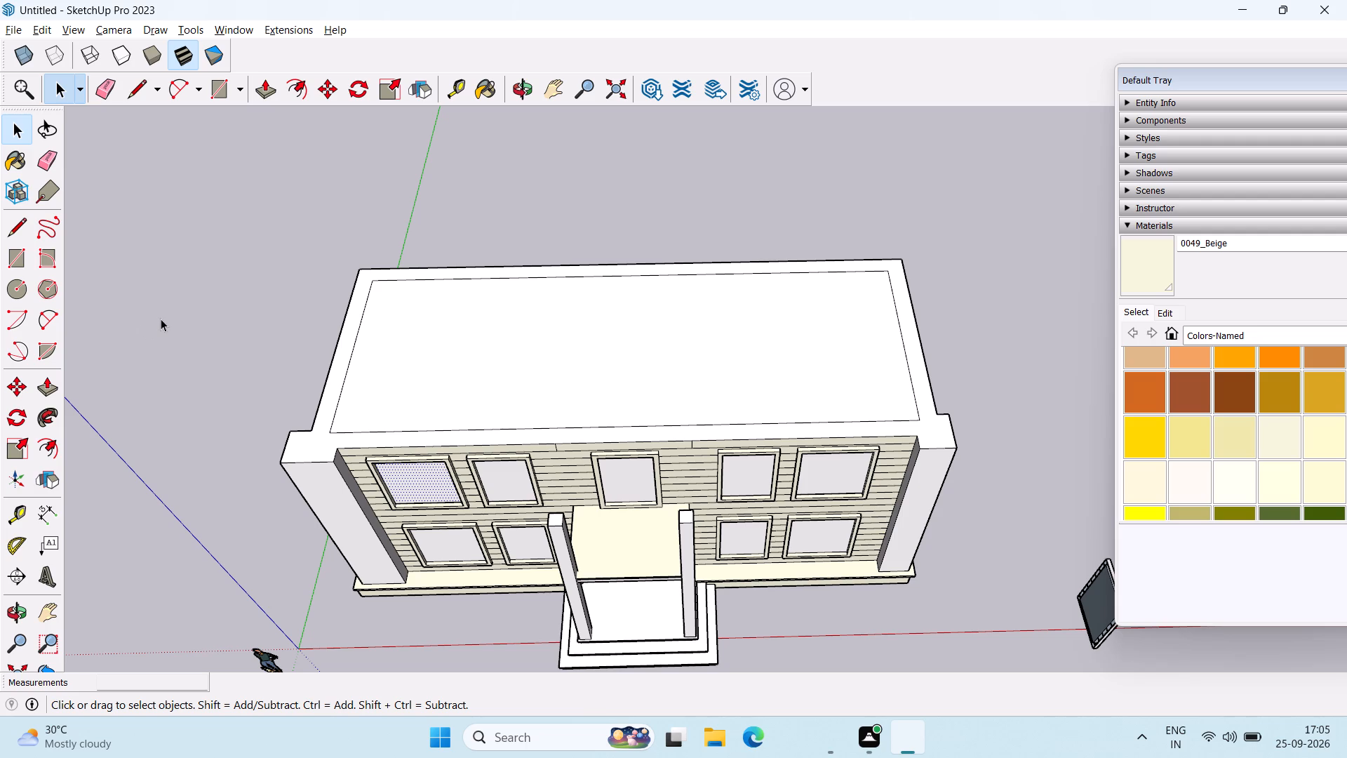
middle_drag(225, 354, 240, 321)
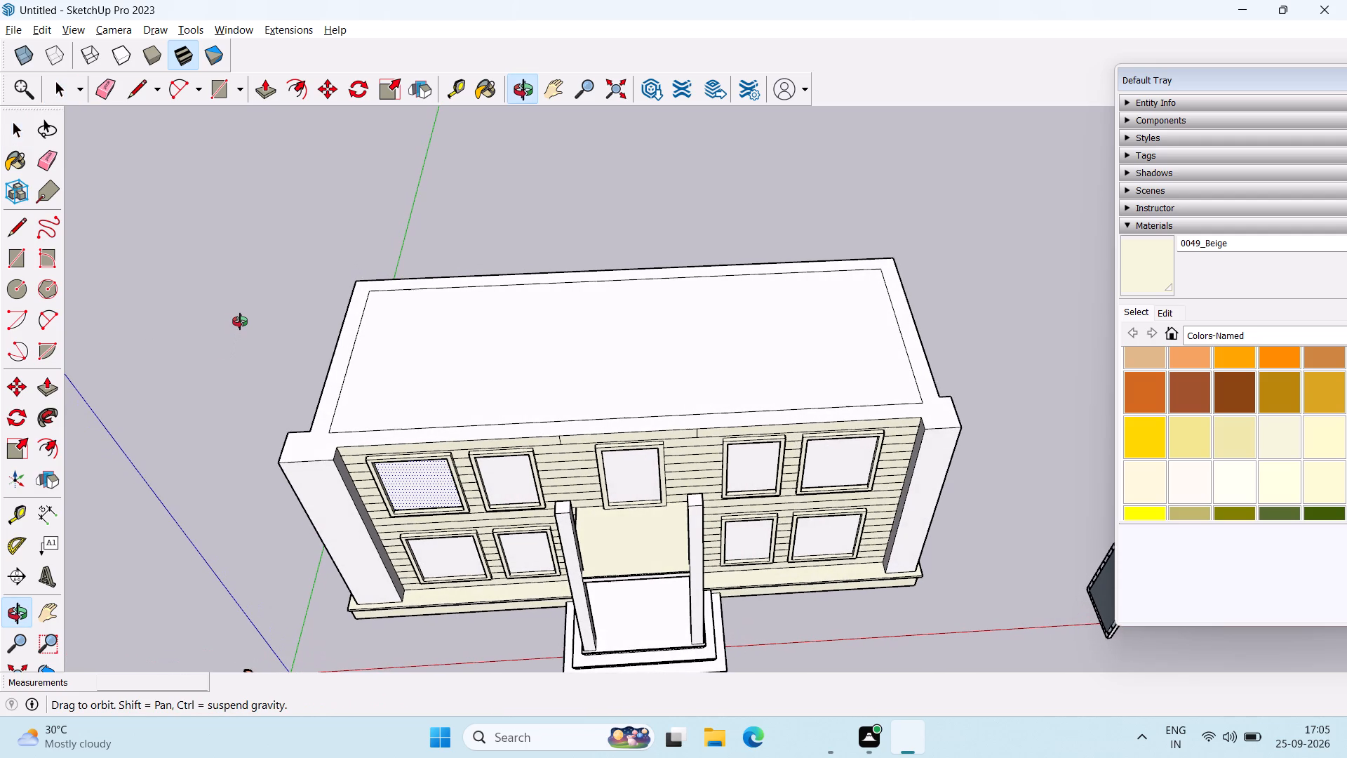
middle_drag(240, 321, 265, 226)
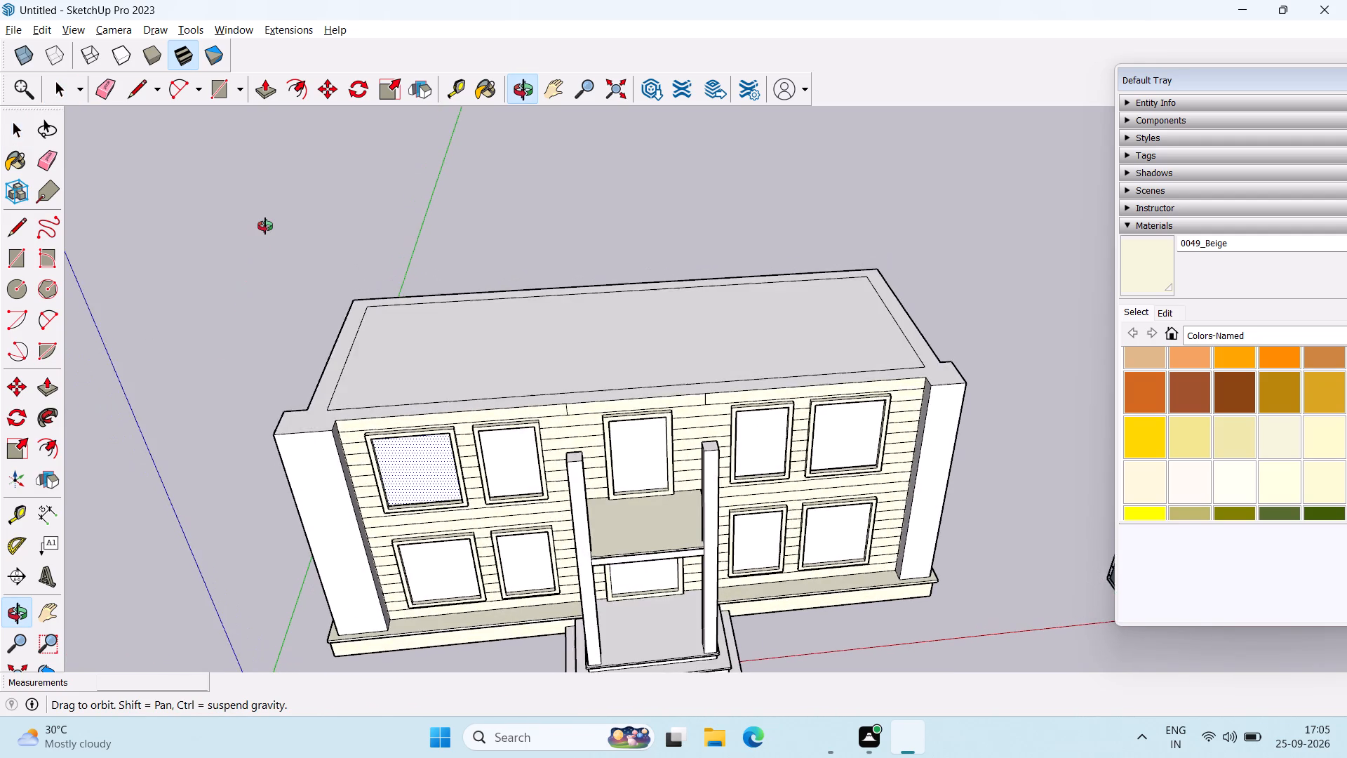
middle_drag(265, 226, 265, 213)
middle_drag(375, 296, 326, 298)
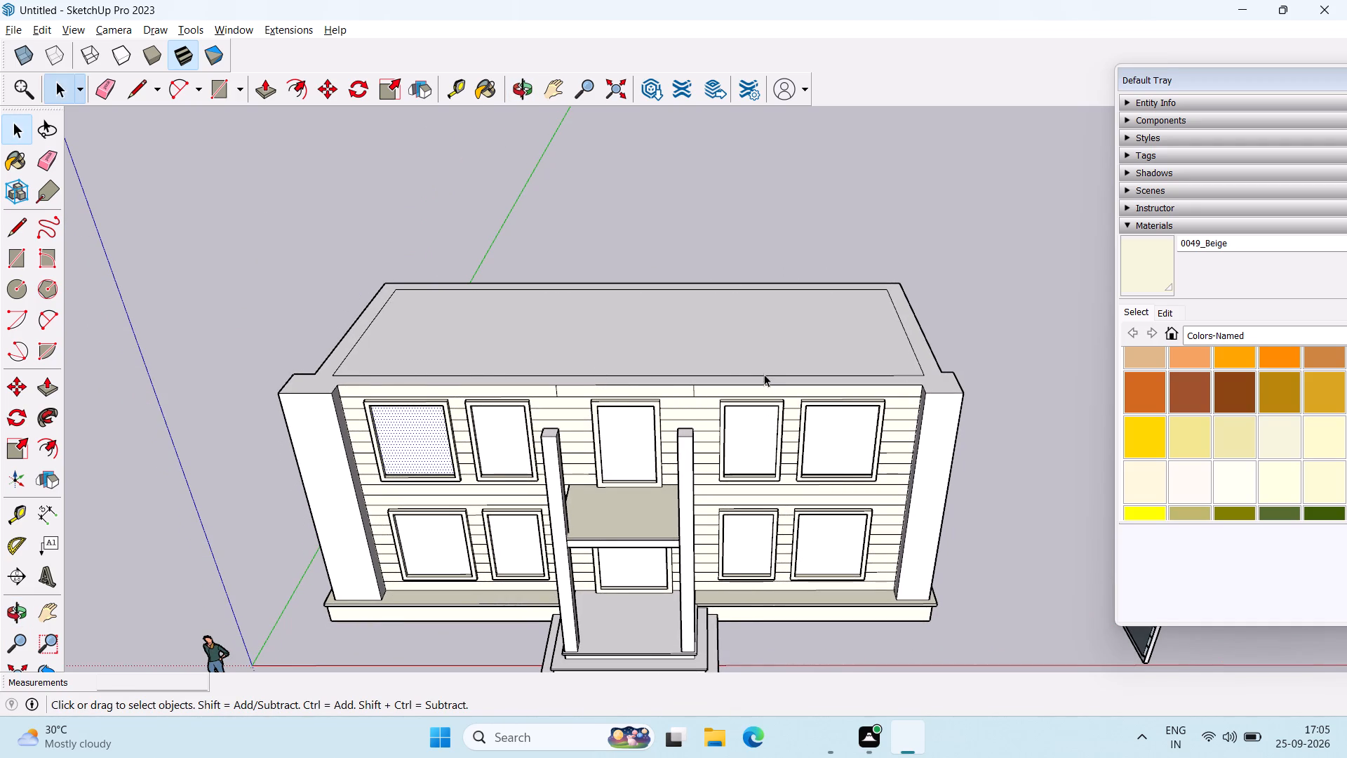
key(p)
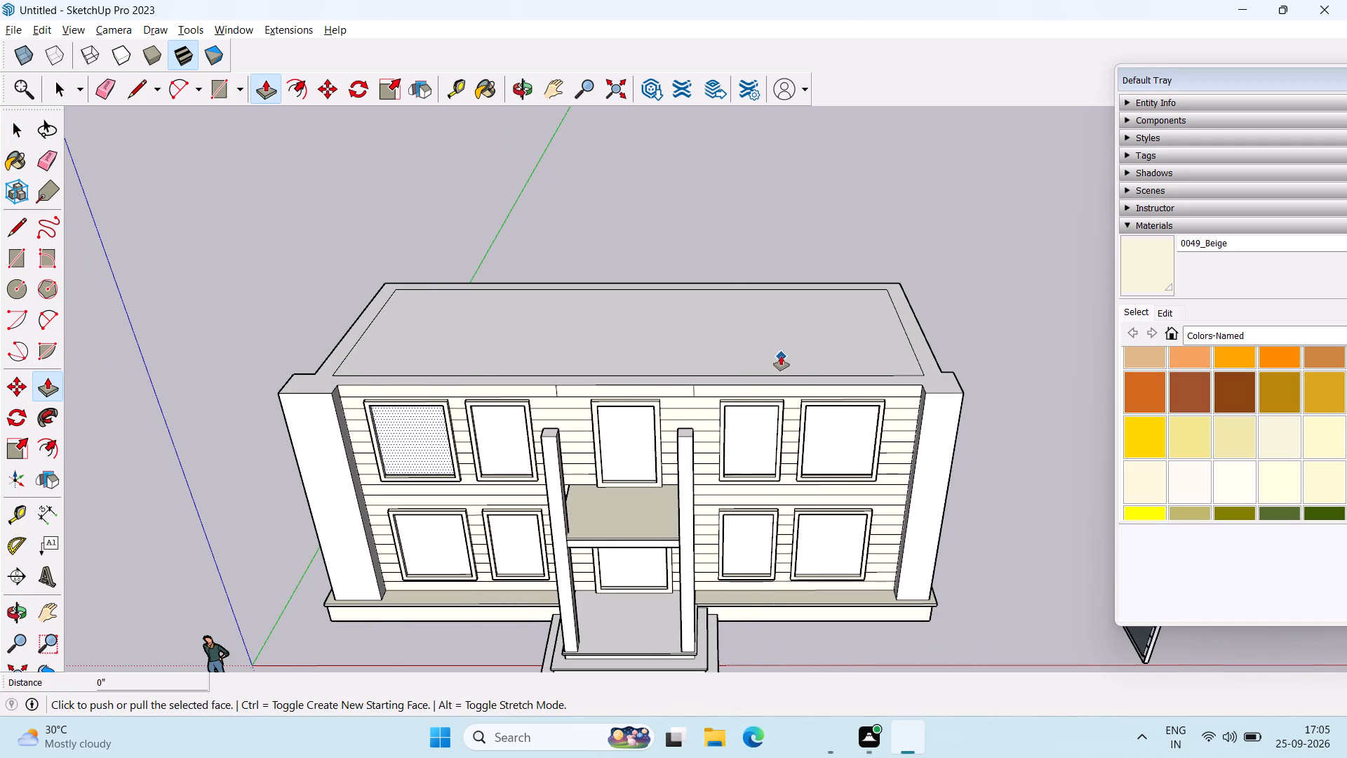
key(space)
click(989, 245)
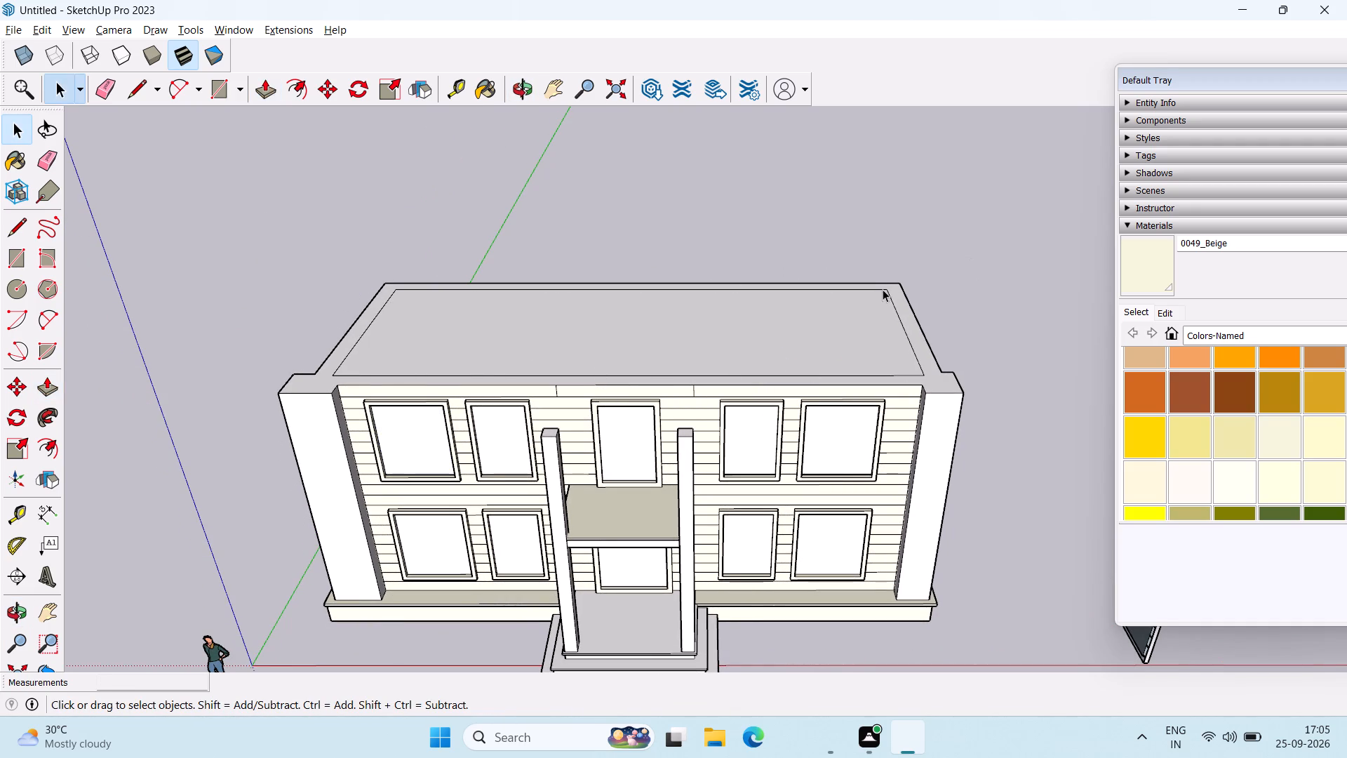
key(p)
click(638, 380)
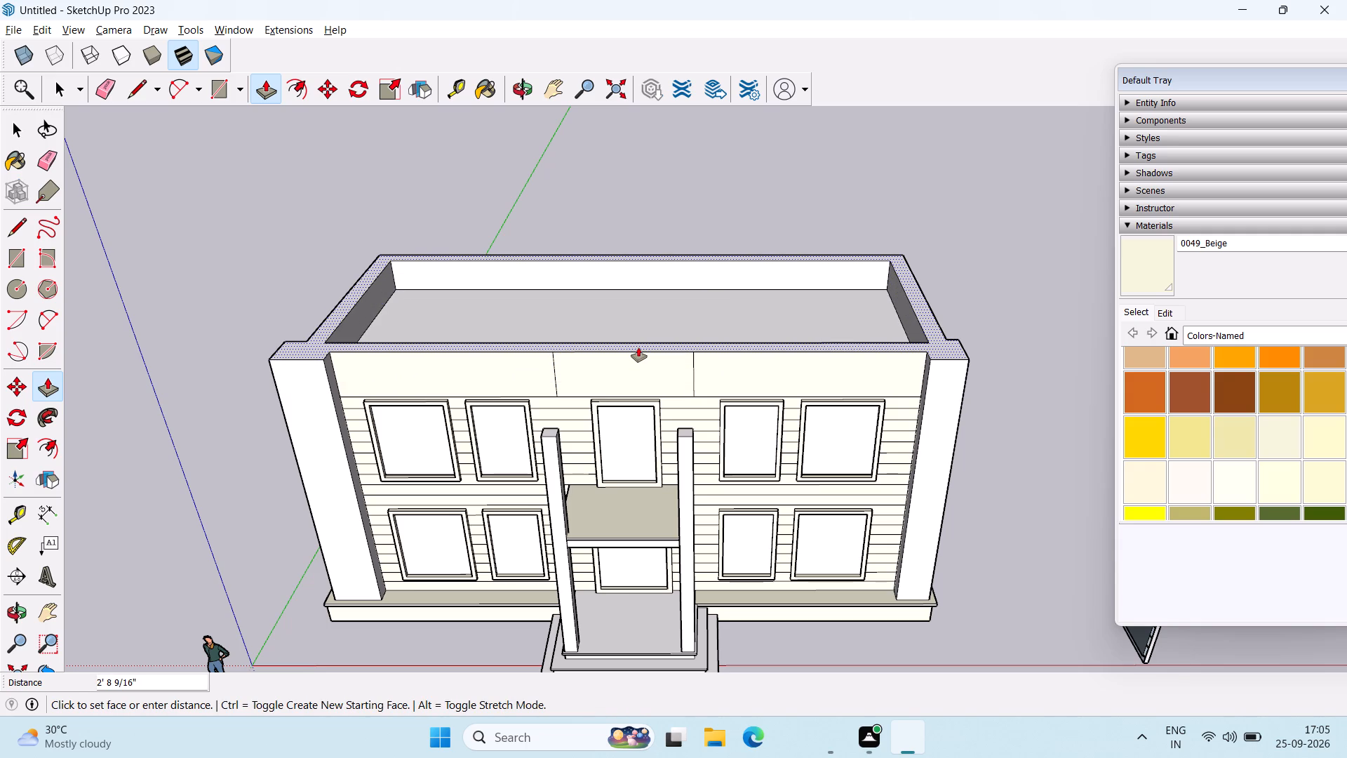
text(3')
key(Return)
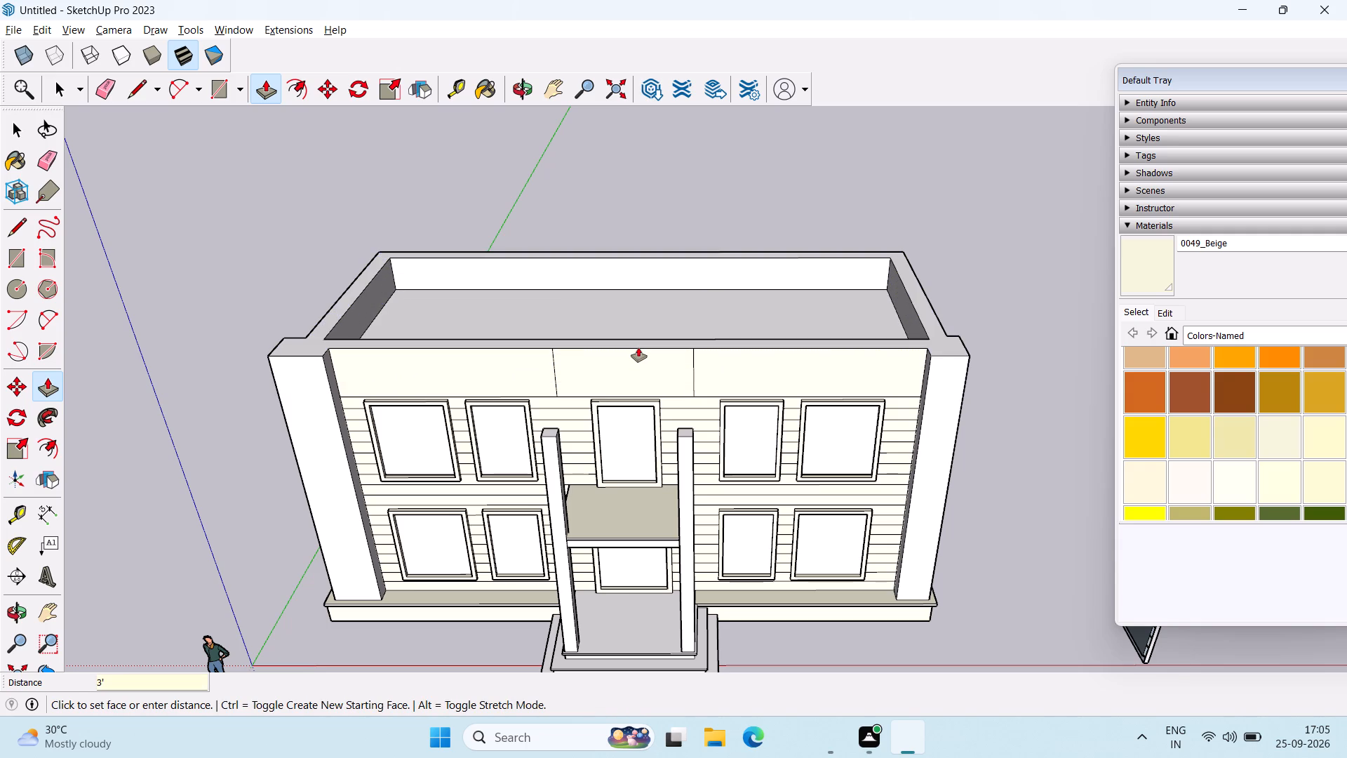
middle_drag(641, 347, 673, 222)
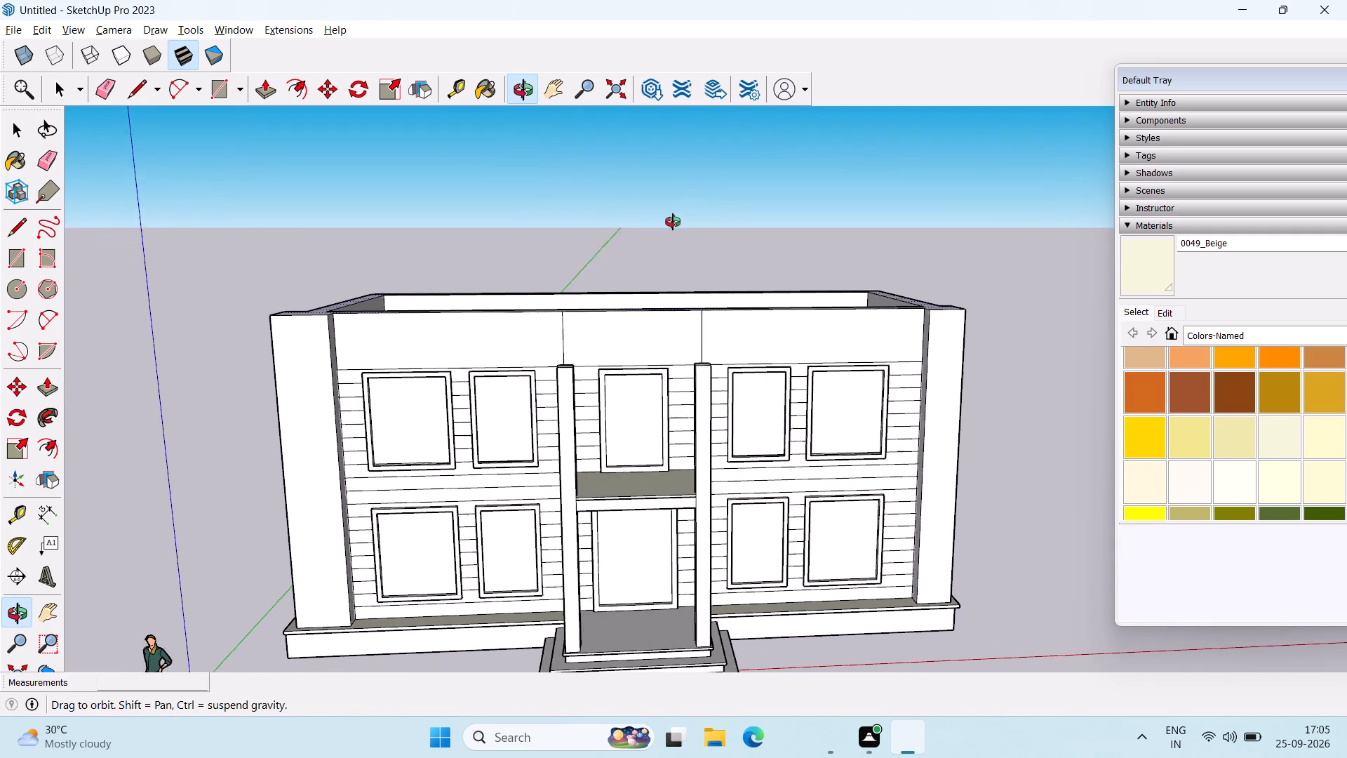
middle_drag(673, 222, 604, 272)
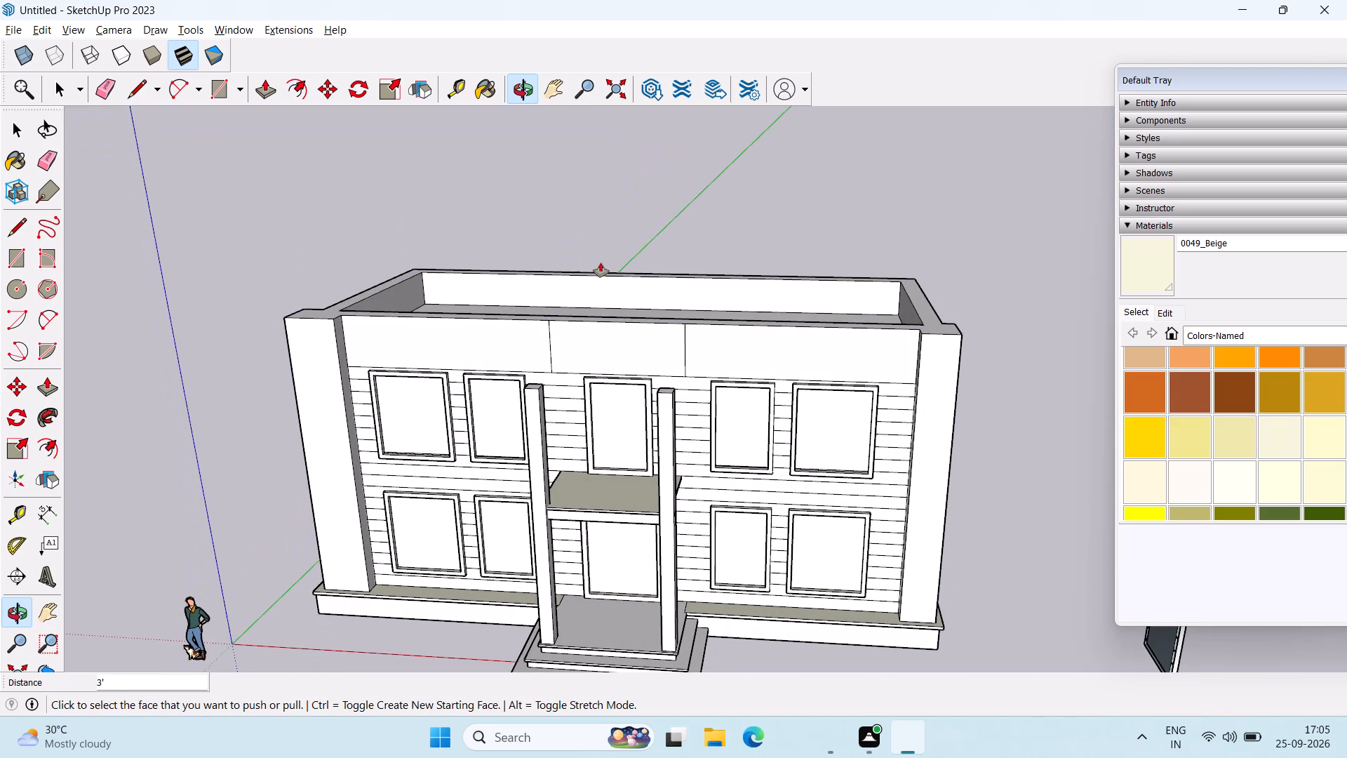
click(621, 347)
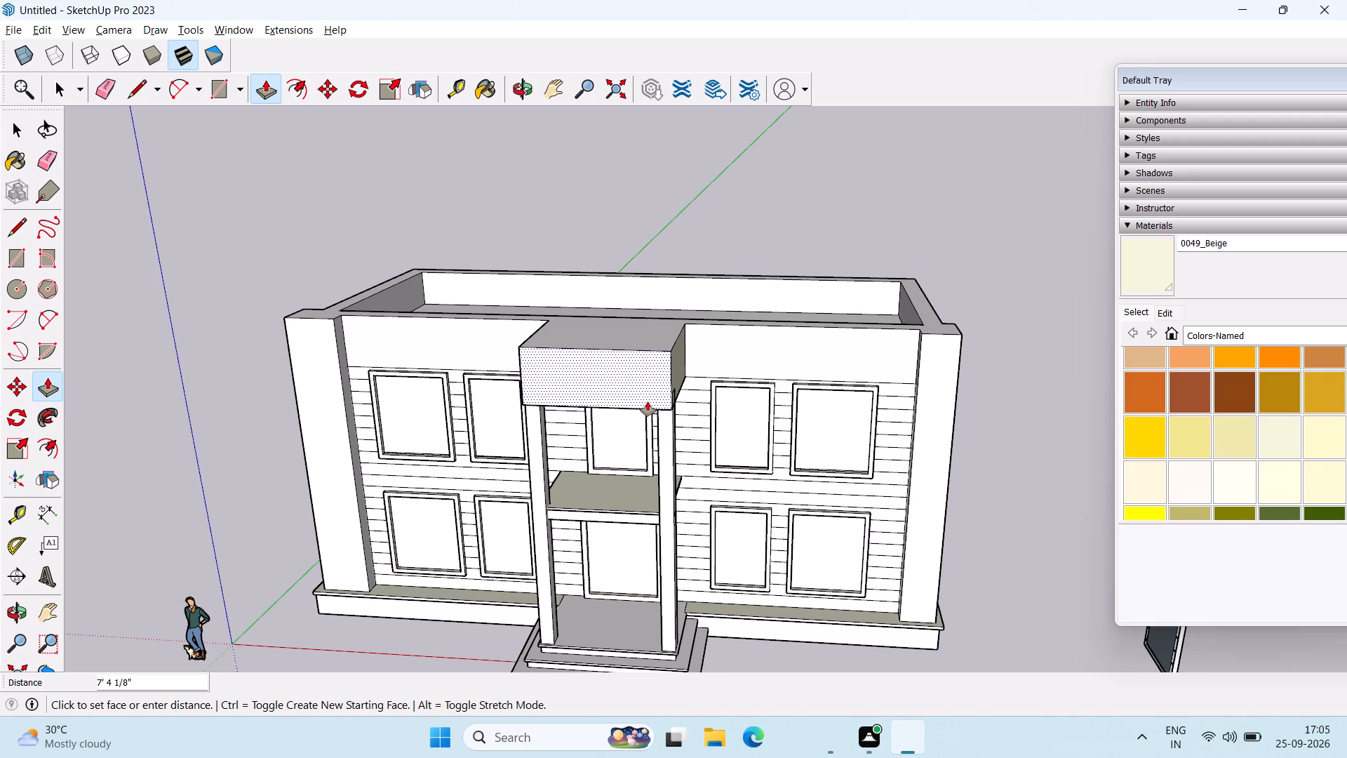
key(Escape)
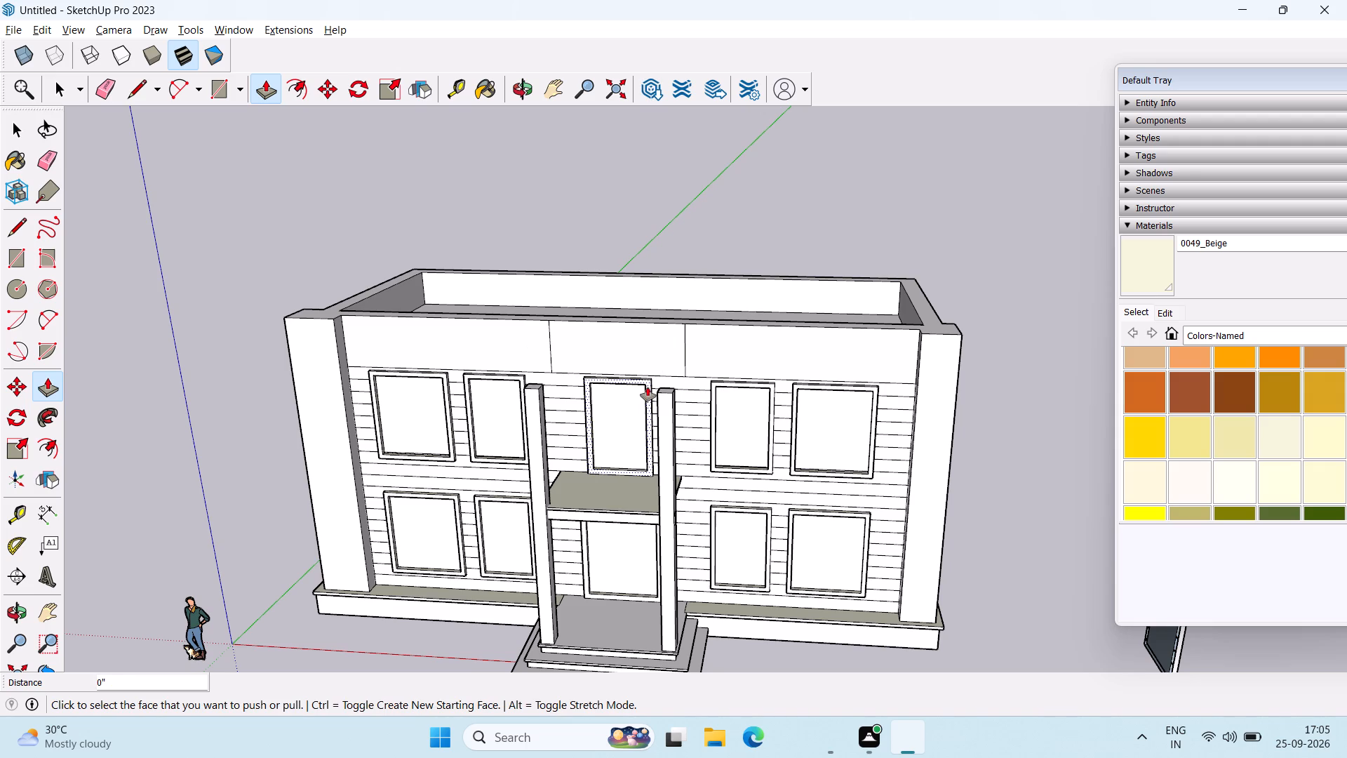
Push/Pull the front parapet panel between the porch bay and the far corner pillar outward 1' 1 13/16", to the pillar's front face.
middle_drag(704, 381, 702, 326)
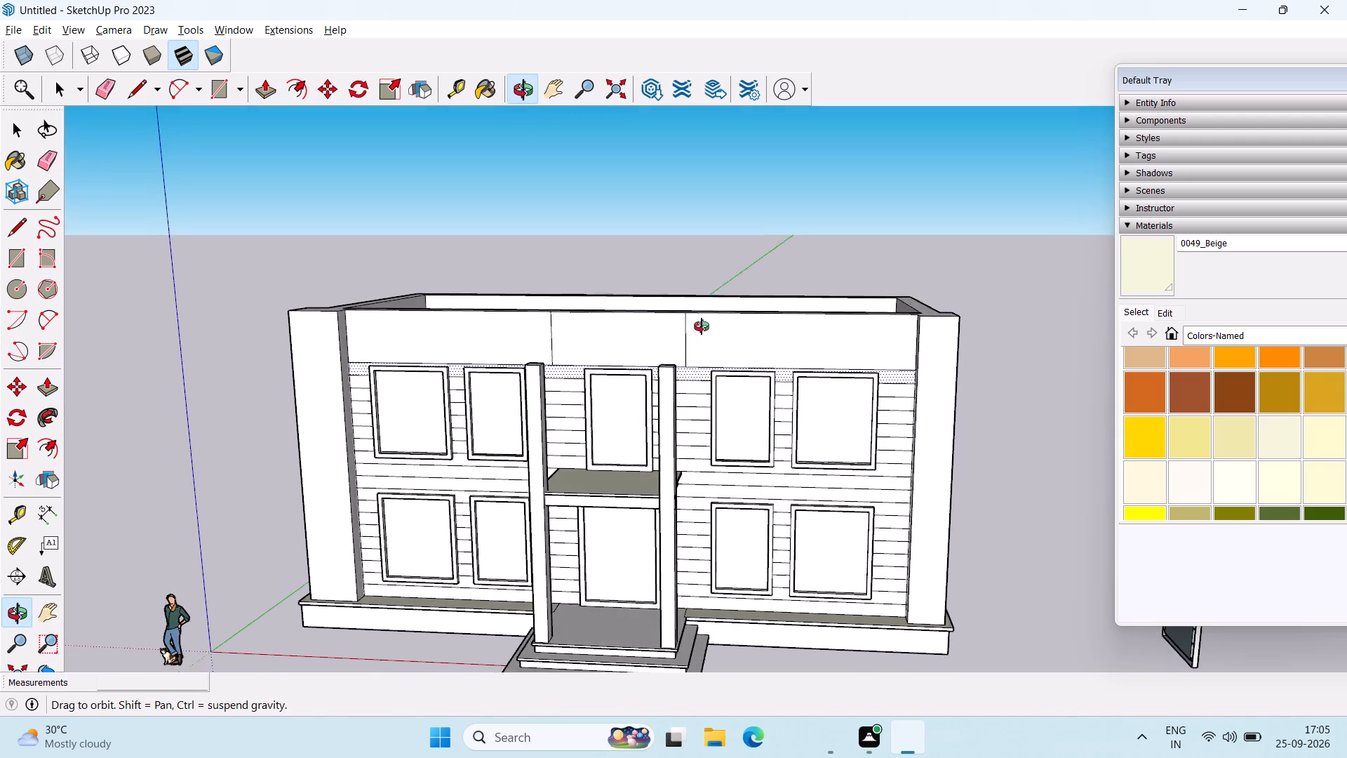
middle_drag(702, 326, 709, 319)
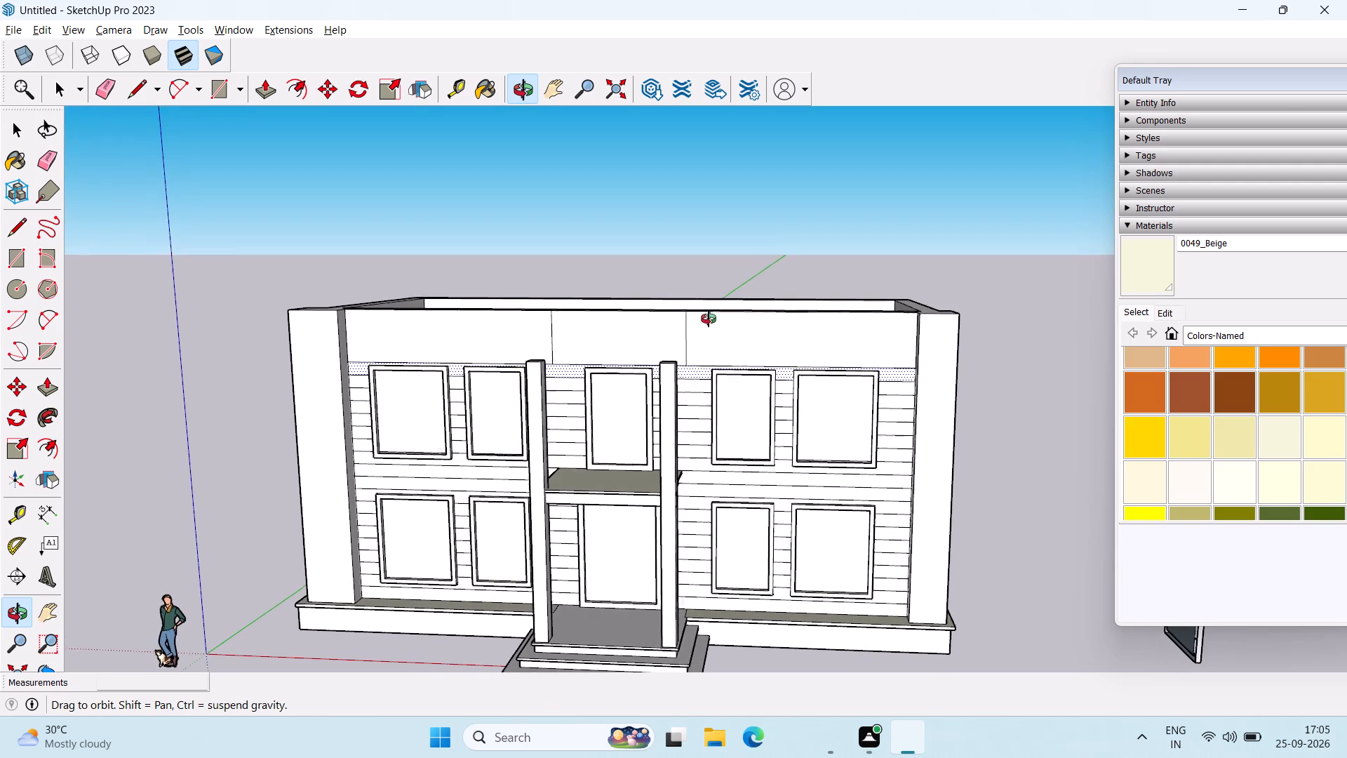
middle_drag(709, 319, 709, 319)
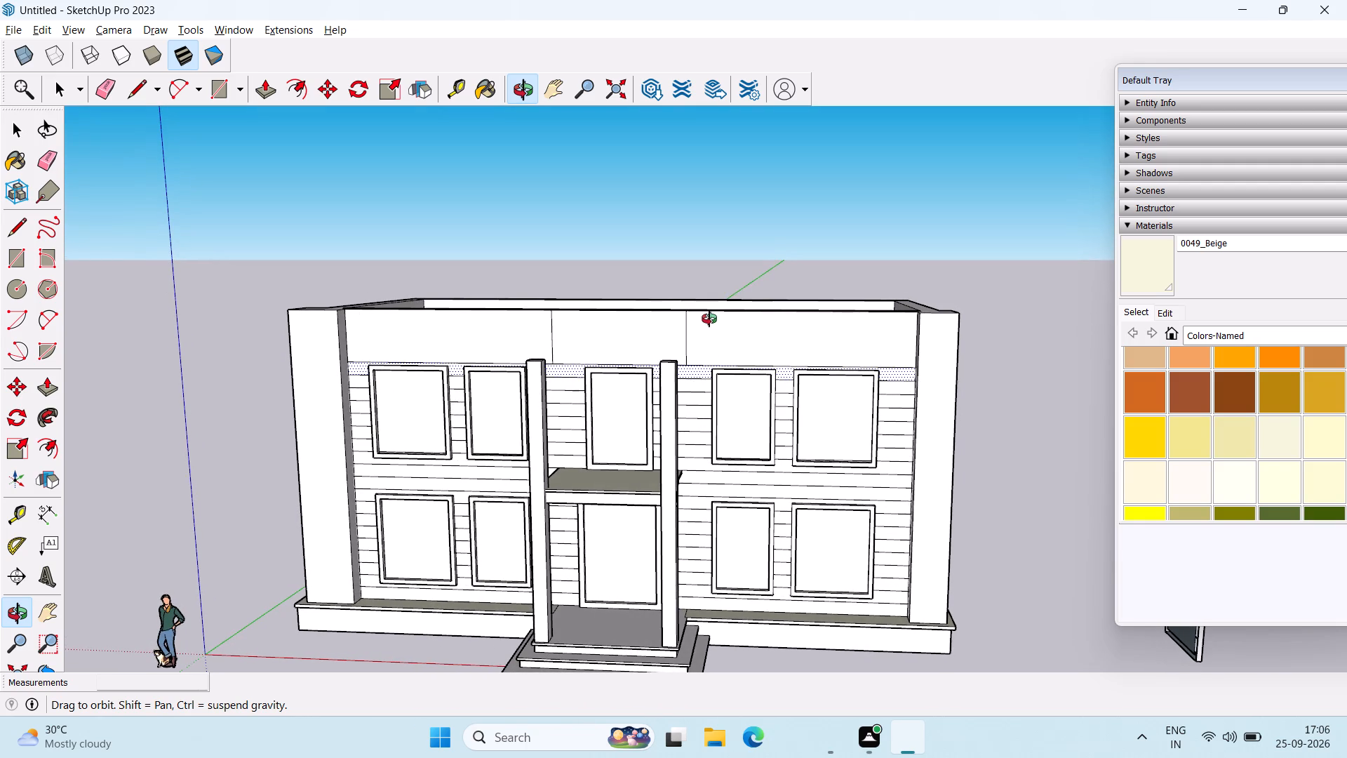
middle_drag(709, 319, 689, 371)
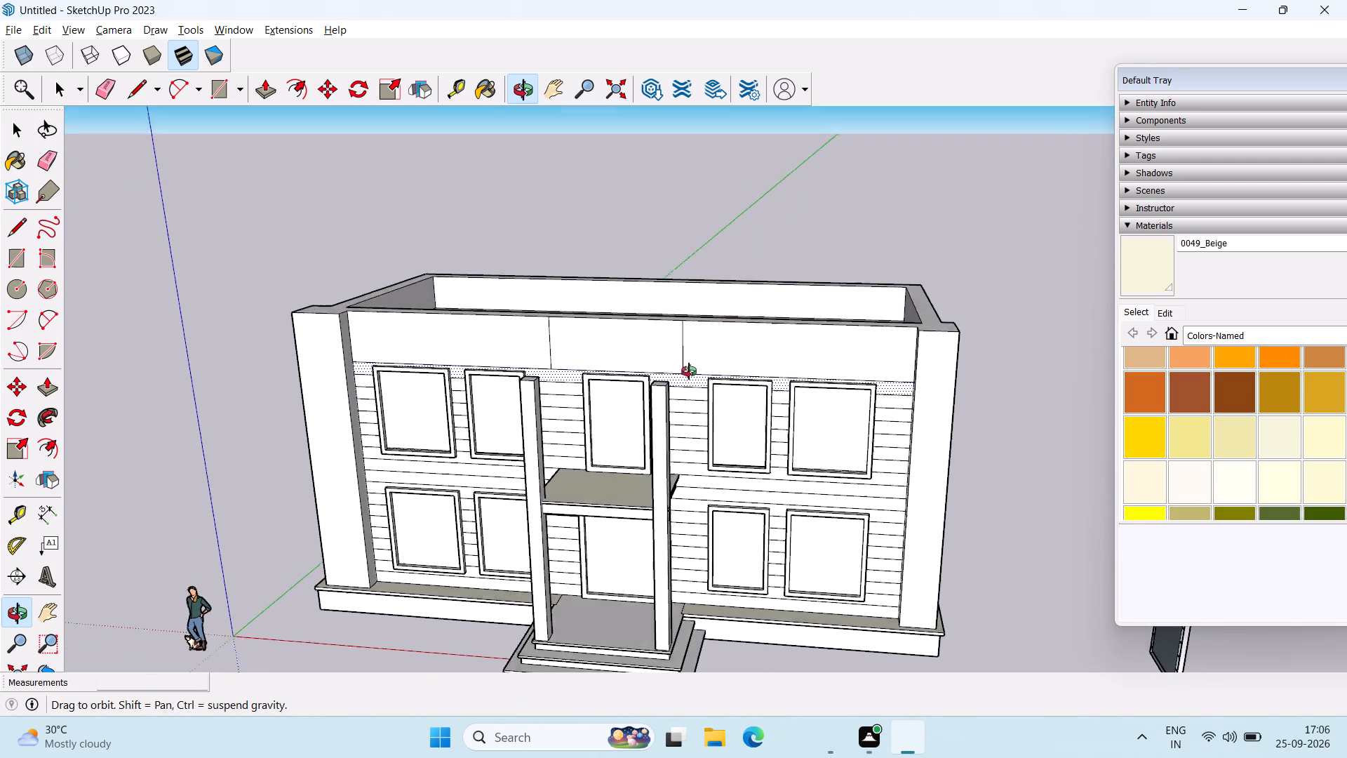
middle_drag(689, 371, 684, 345)
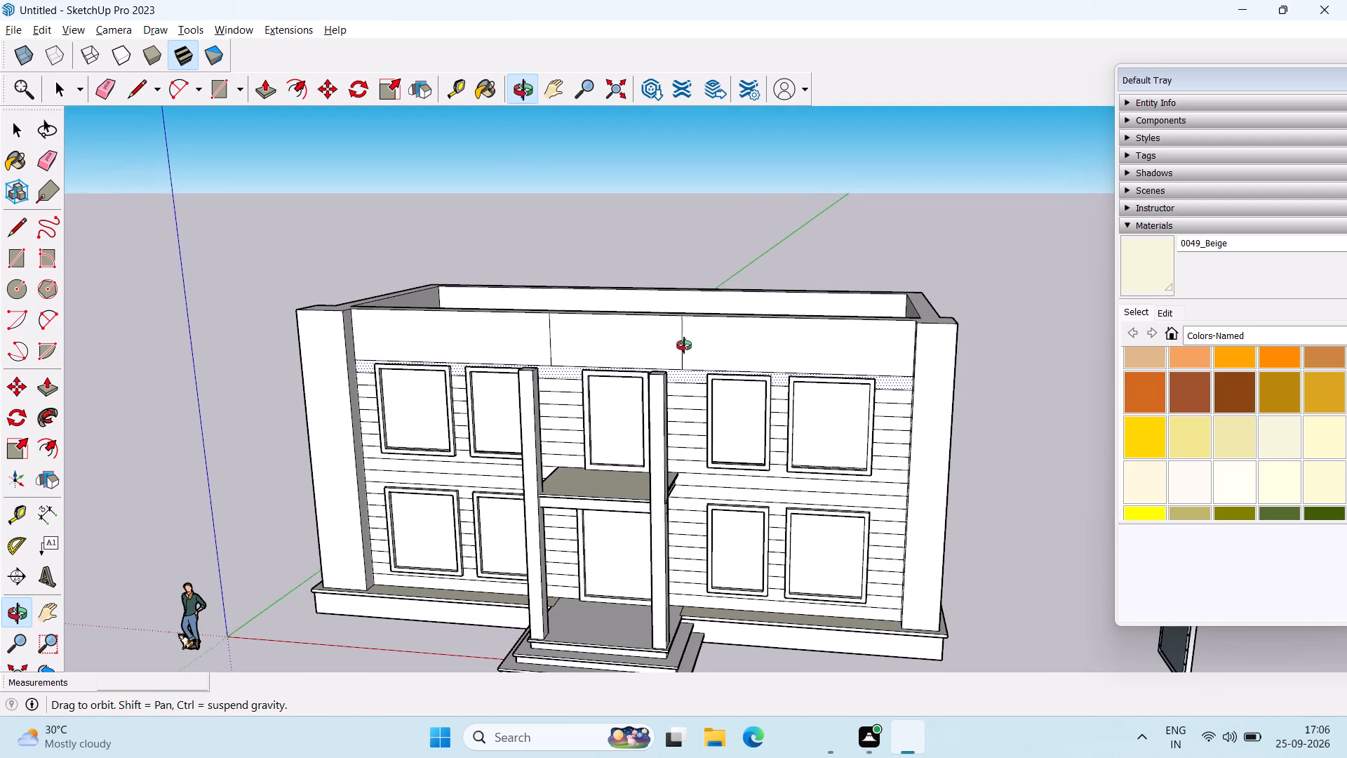
middle_drag(684, 345, 673, 344)
click(843, 352)
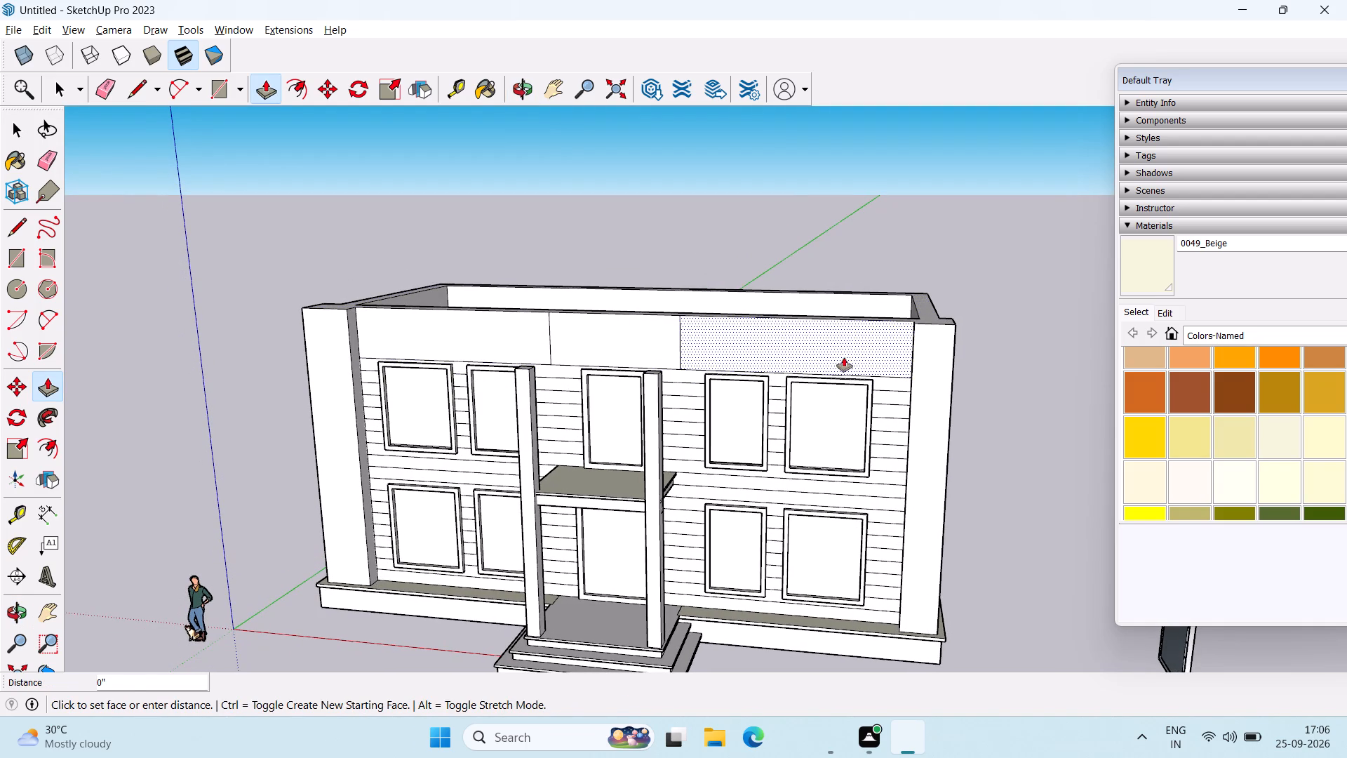
click(925, 409)
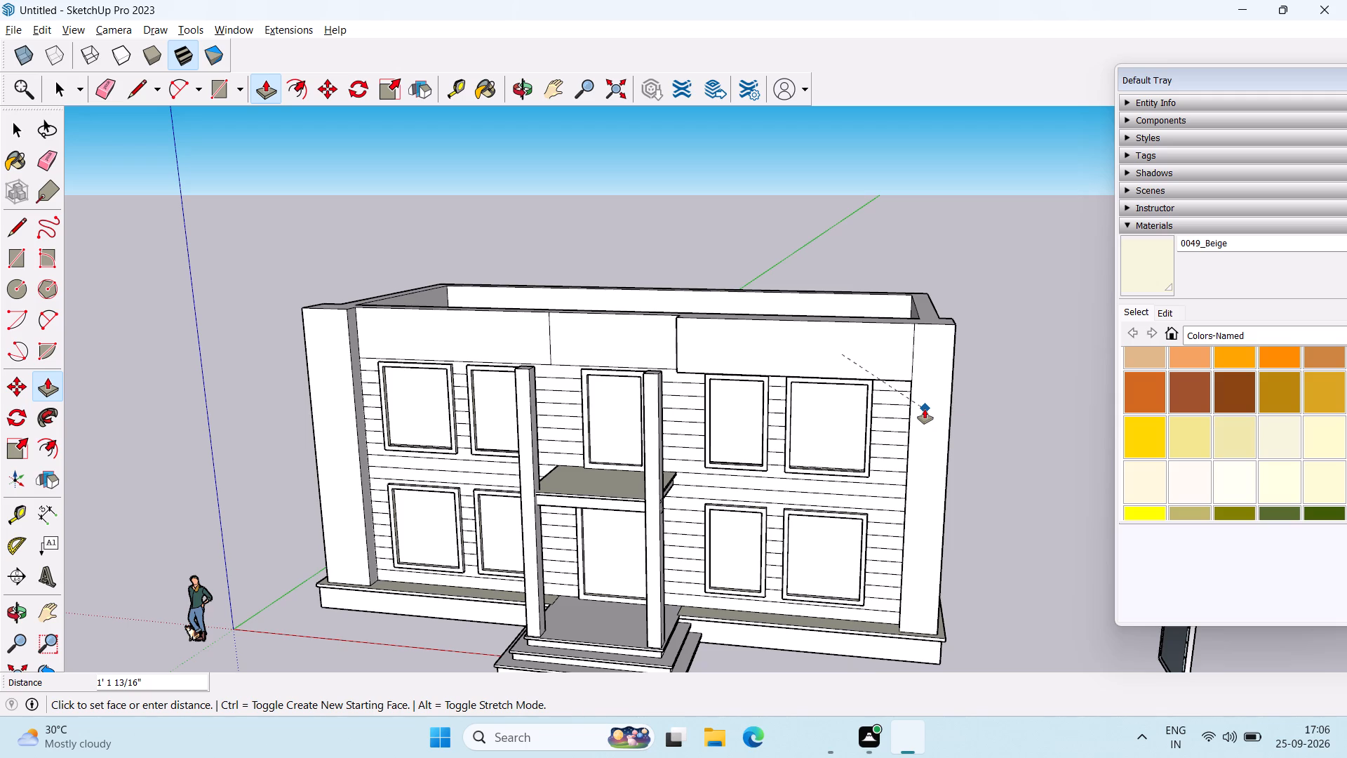
Push/Pull the parapet panel on the building's short side outward about 10 9/16", to the corner pillar's side face.
middle_drag(925, 408, 703, 463)
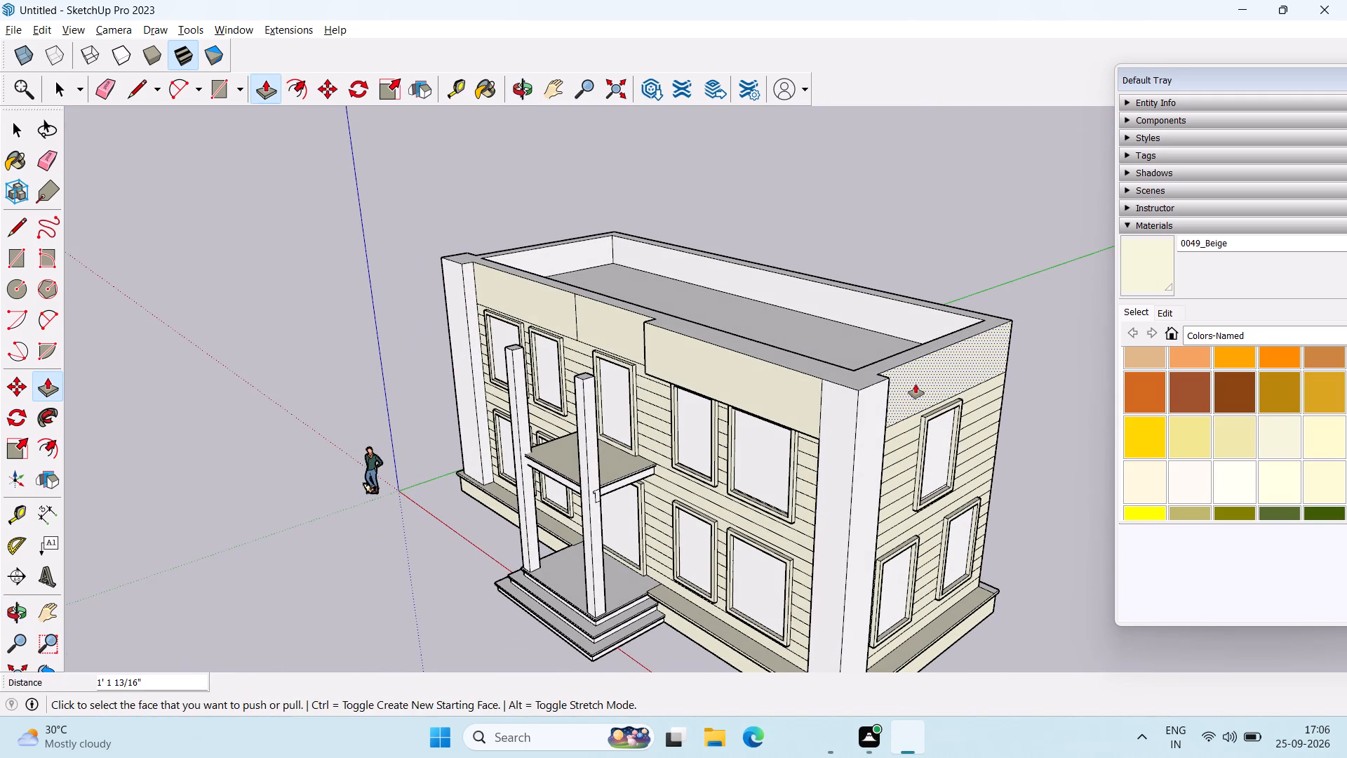
click(916, 384)
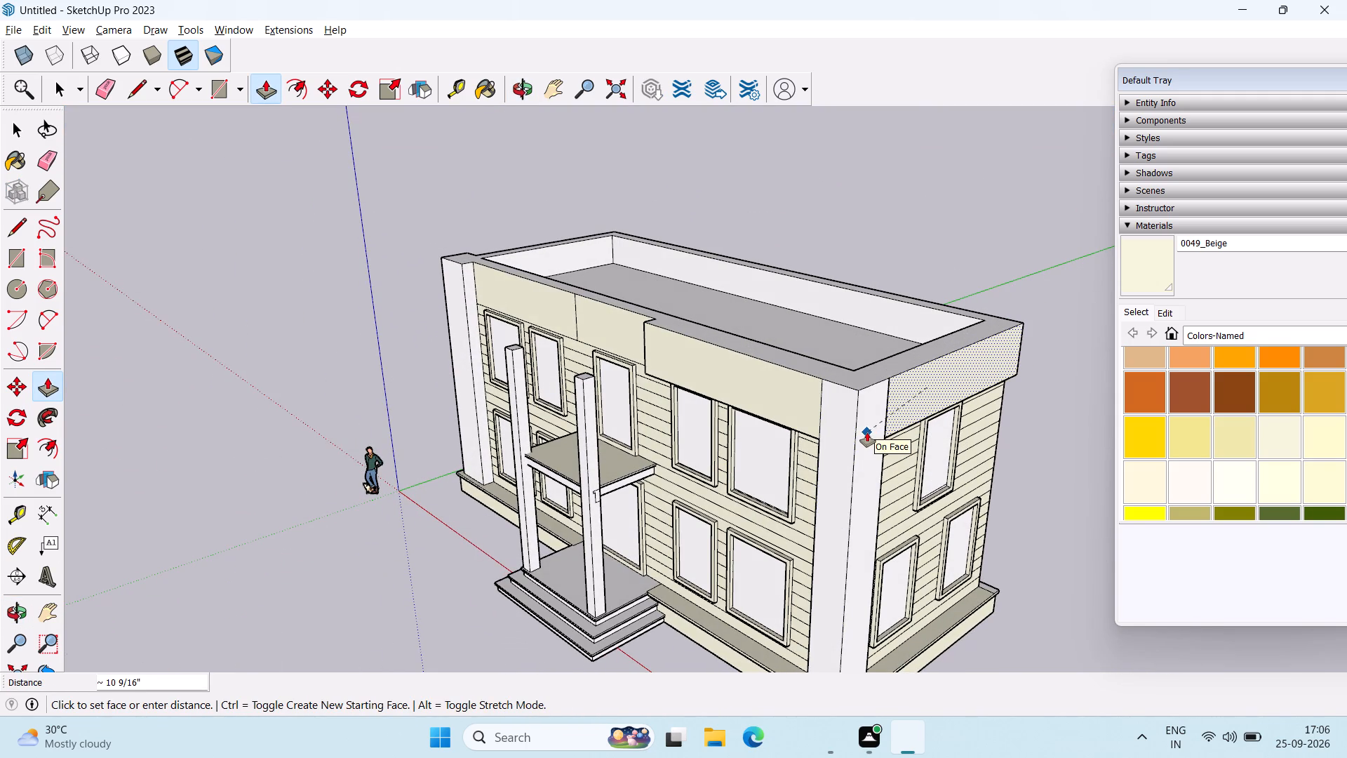
click(867, 432)
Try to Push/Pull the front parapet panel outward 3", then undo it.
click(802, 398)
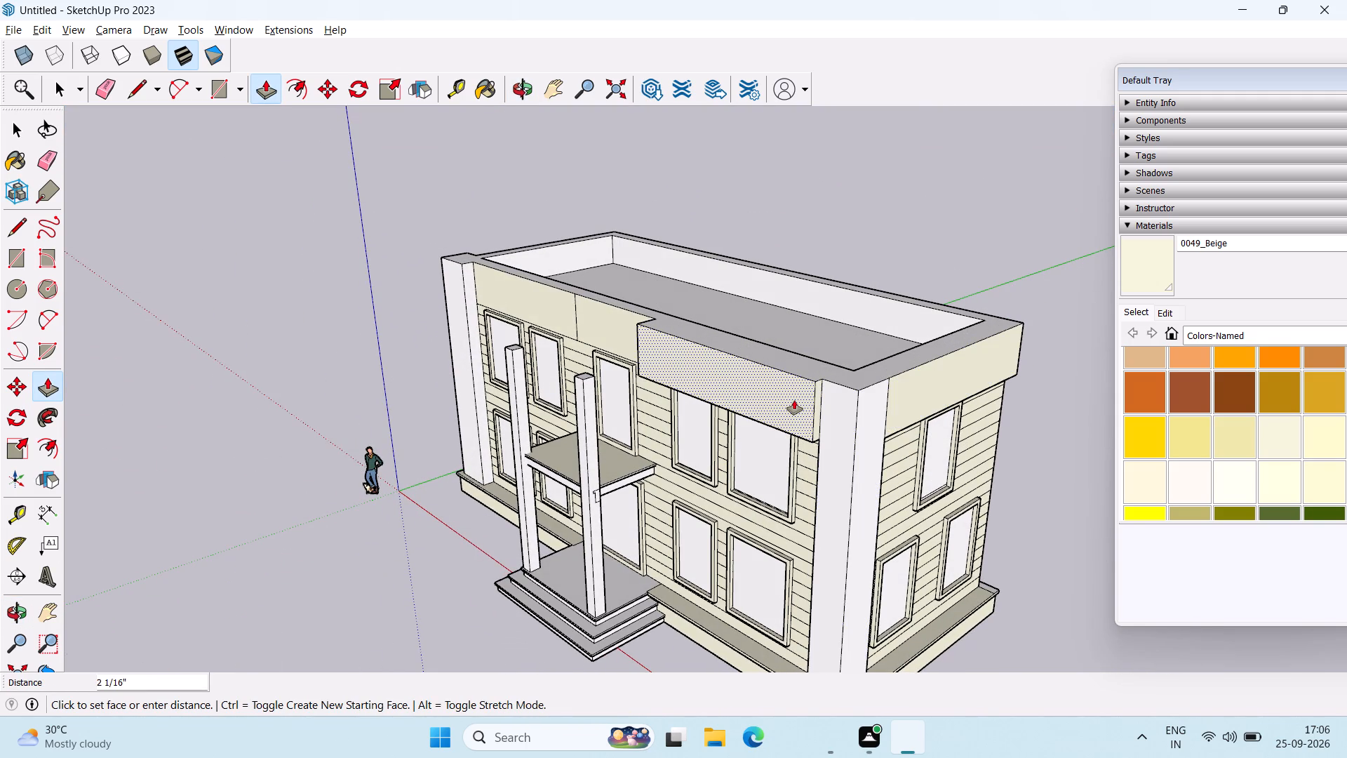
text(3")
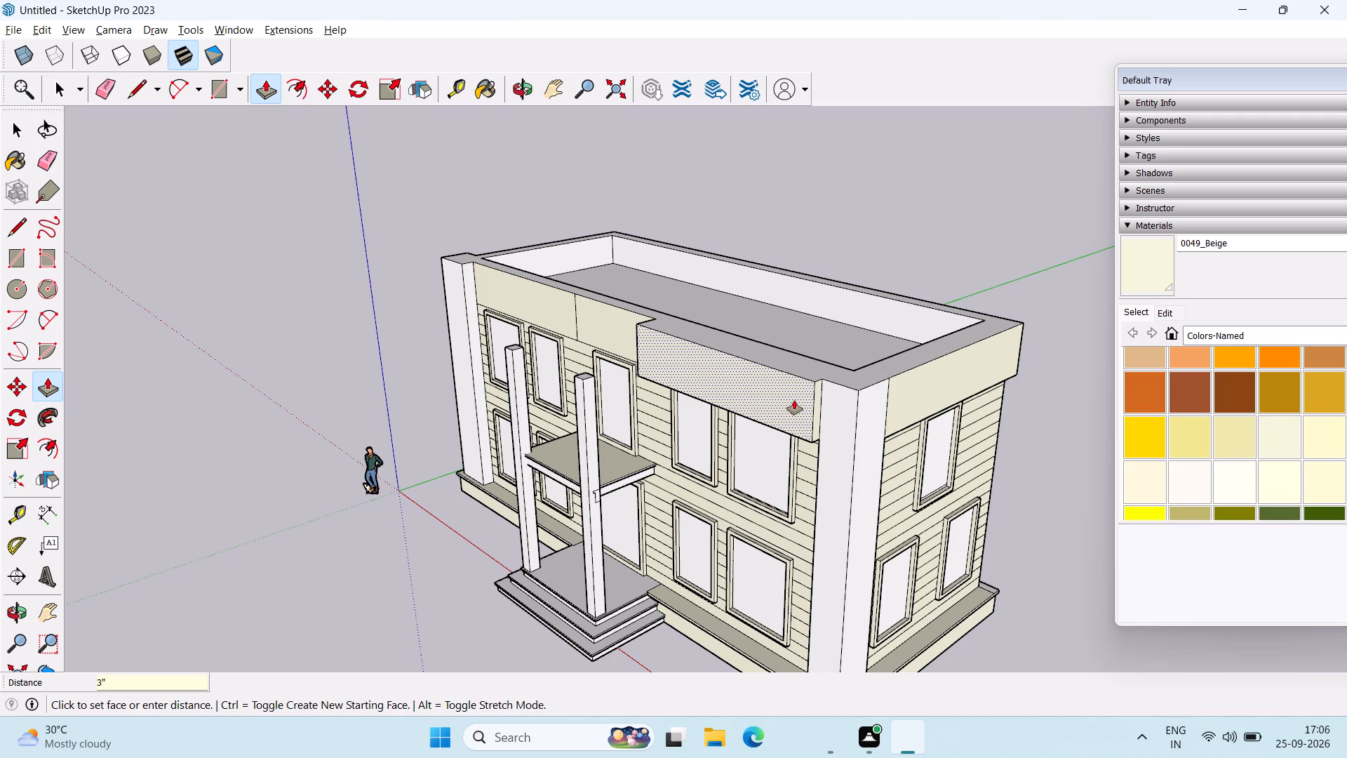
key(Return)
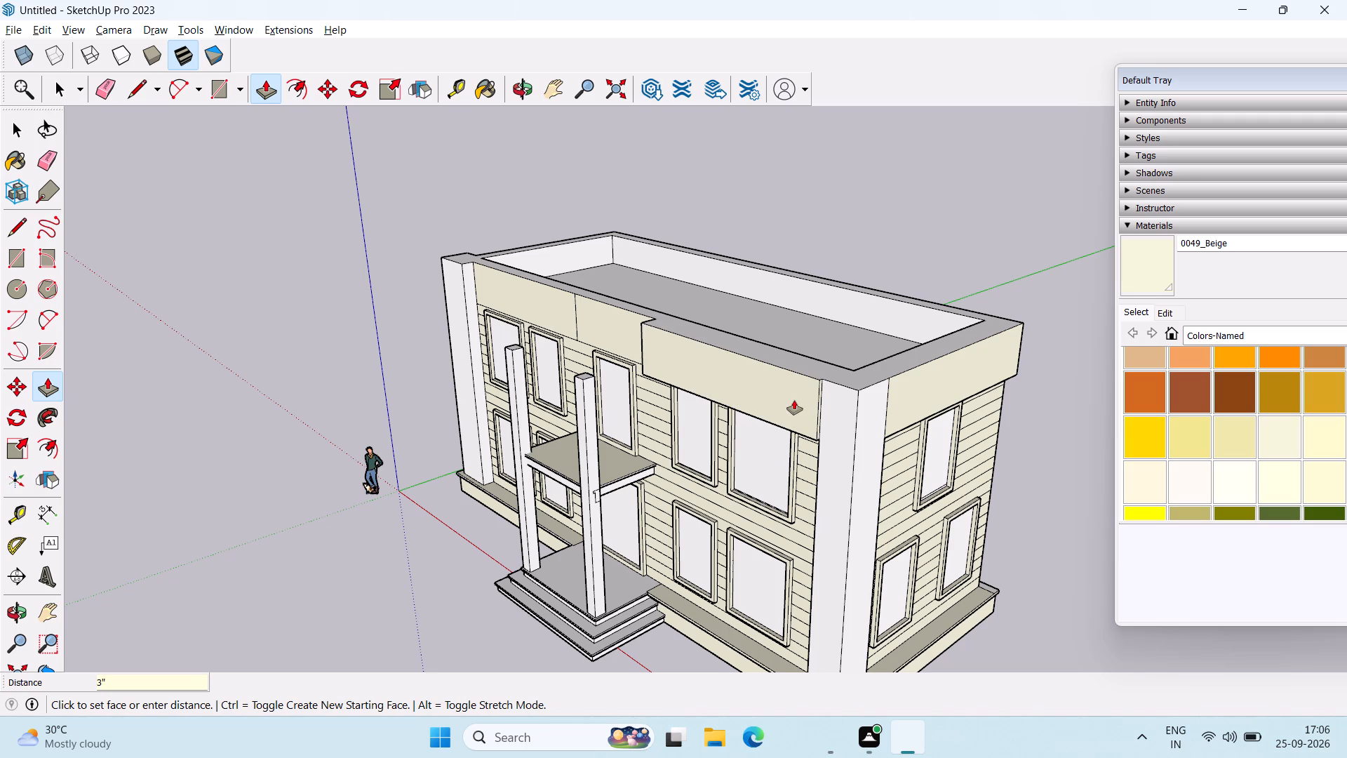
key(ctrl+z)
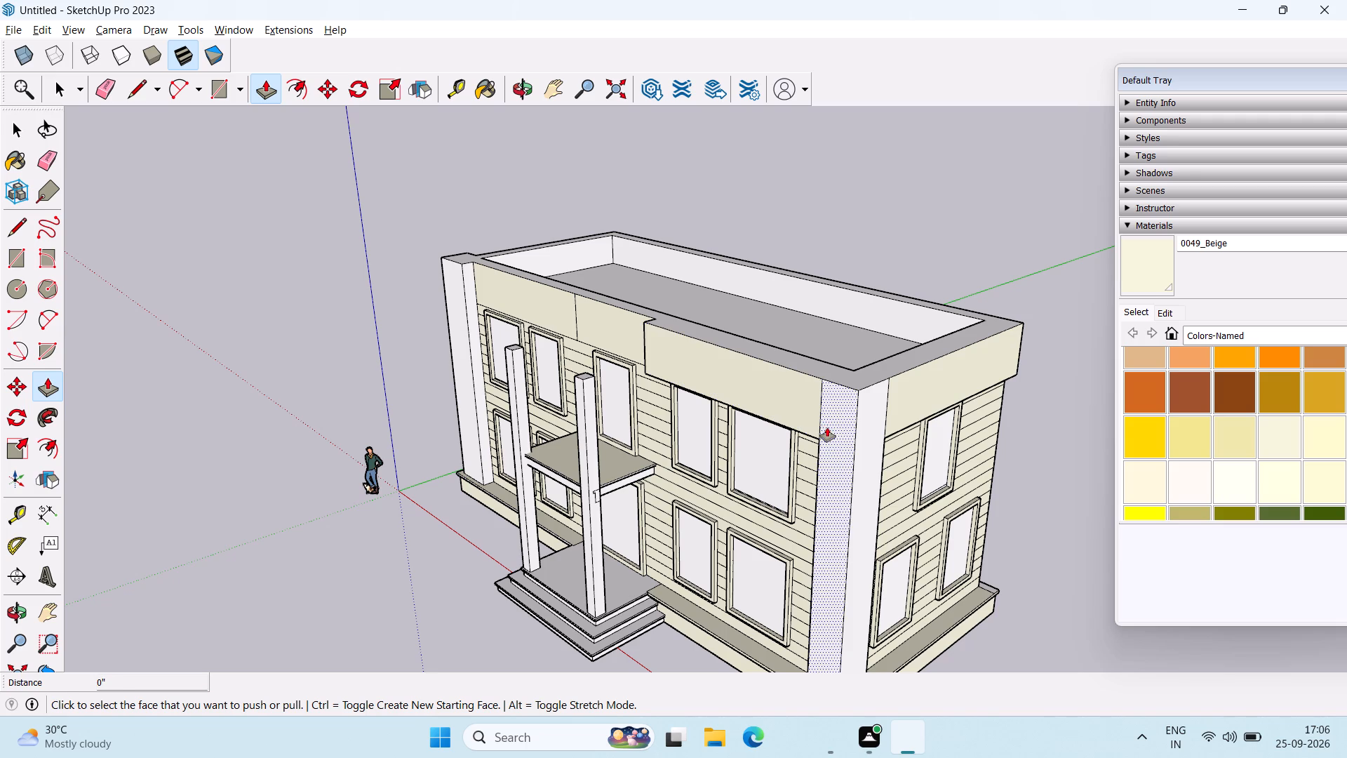
Draw lines across the front and side faces of the corner pillar, level with the parapet panels' lower edges.
key(space)
key(l)
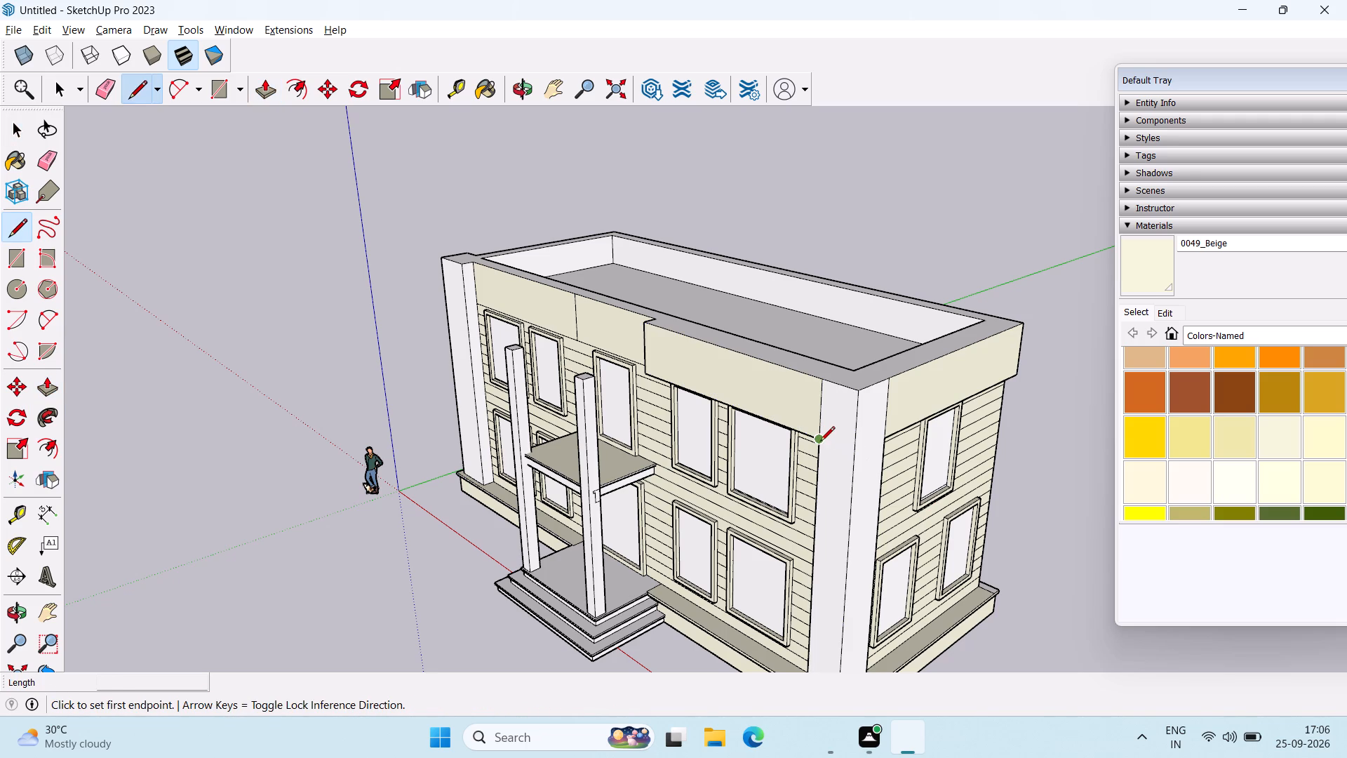
click(820, 442)
click(855, 453)
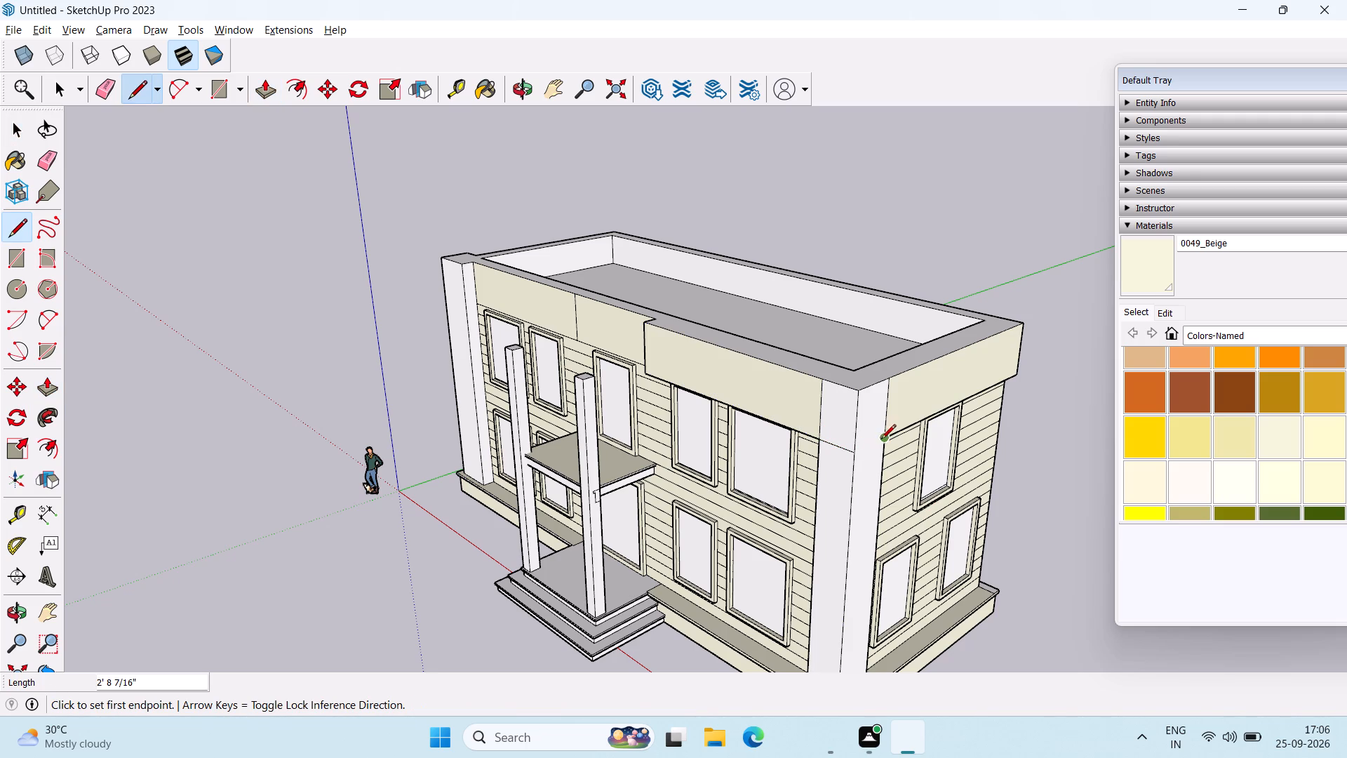
click(889, 439)
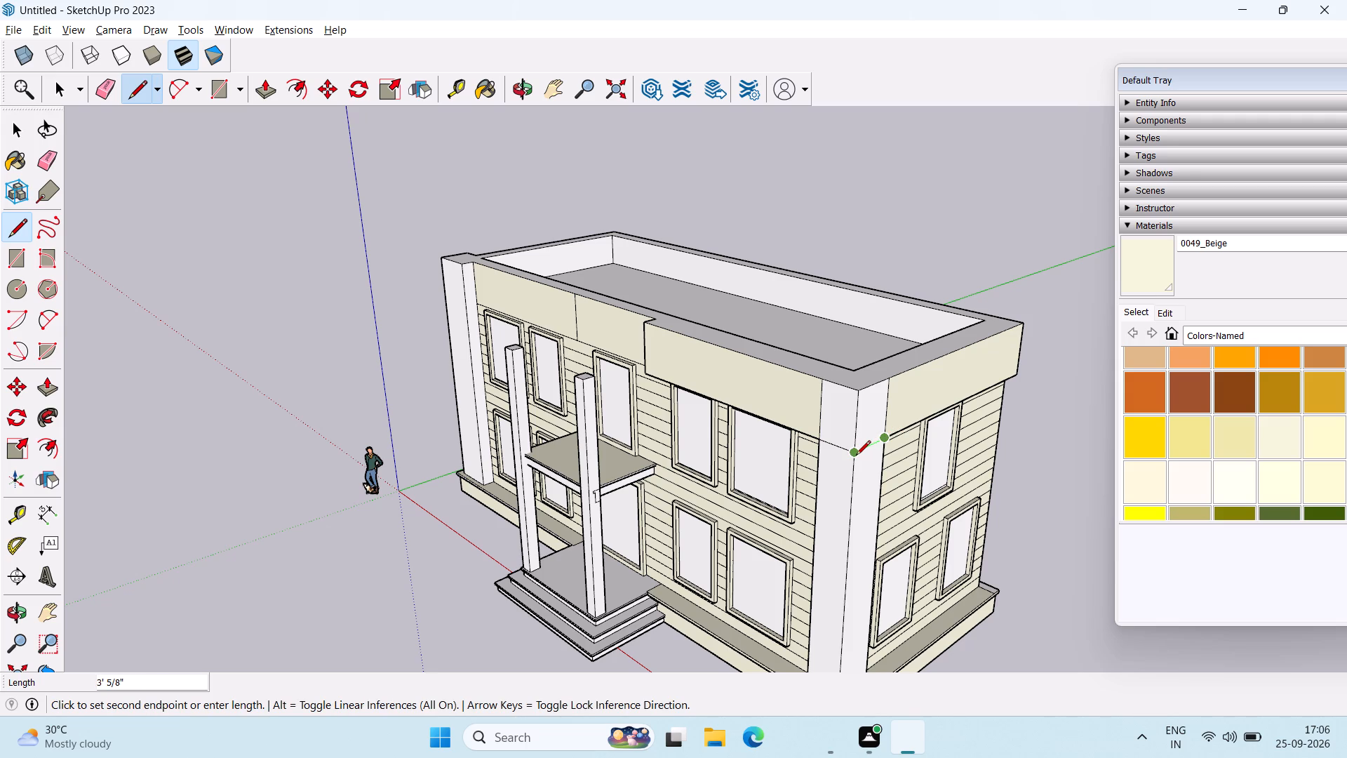
click(856, 456)
key(space)
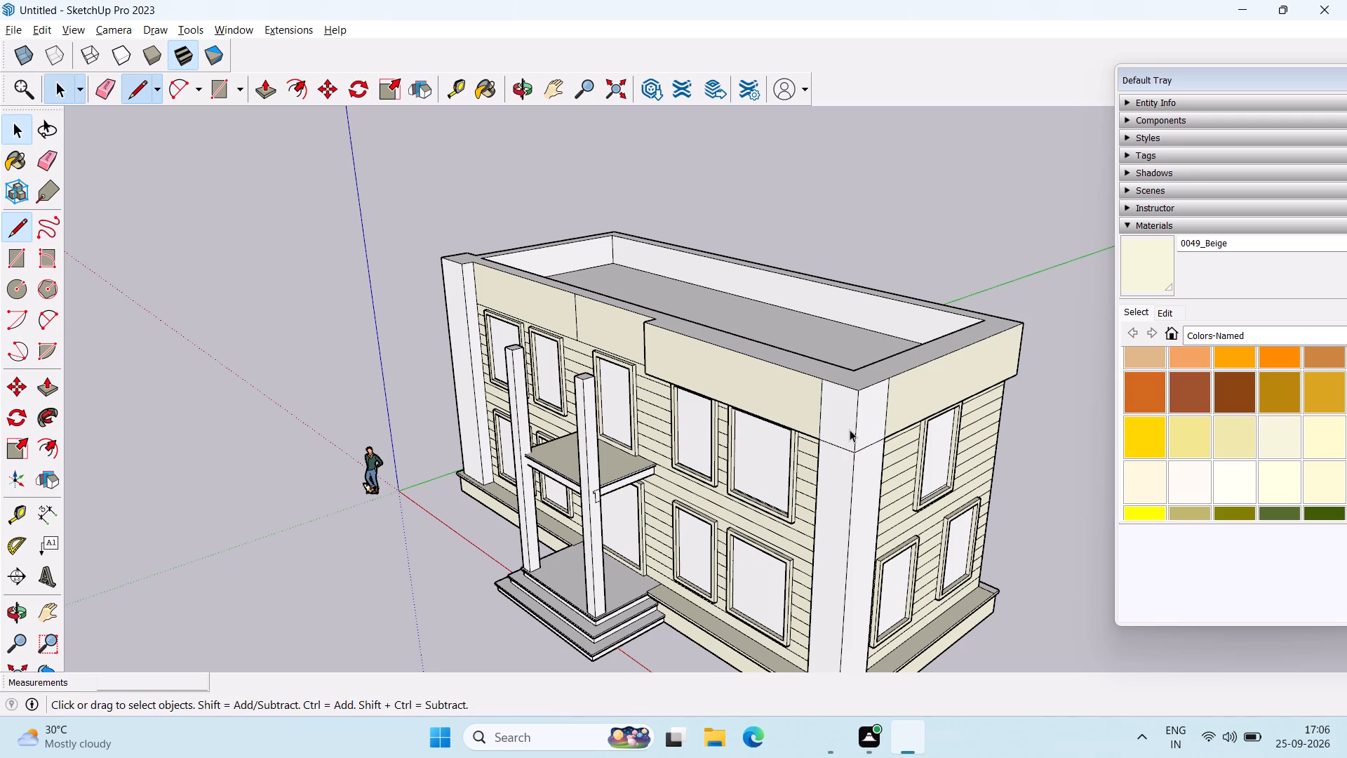
Erase the vertical edges between the corner pillar's top section and the adjoining front and side parapet panels.
middle_drag(857, 461, 924, 414)
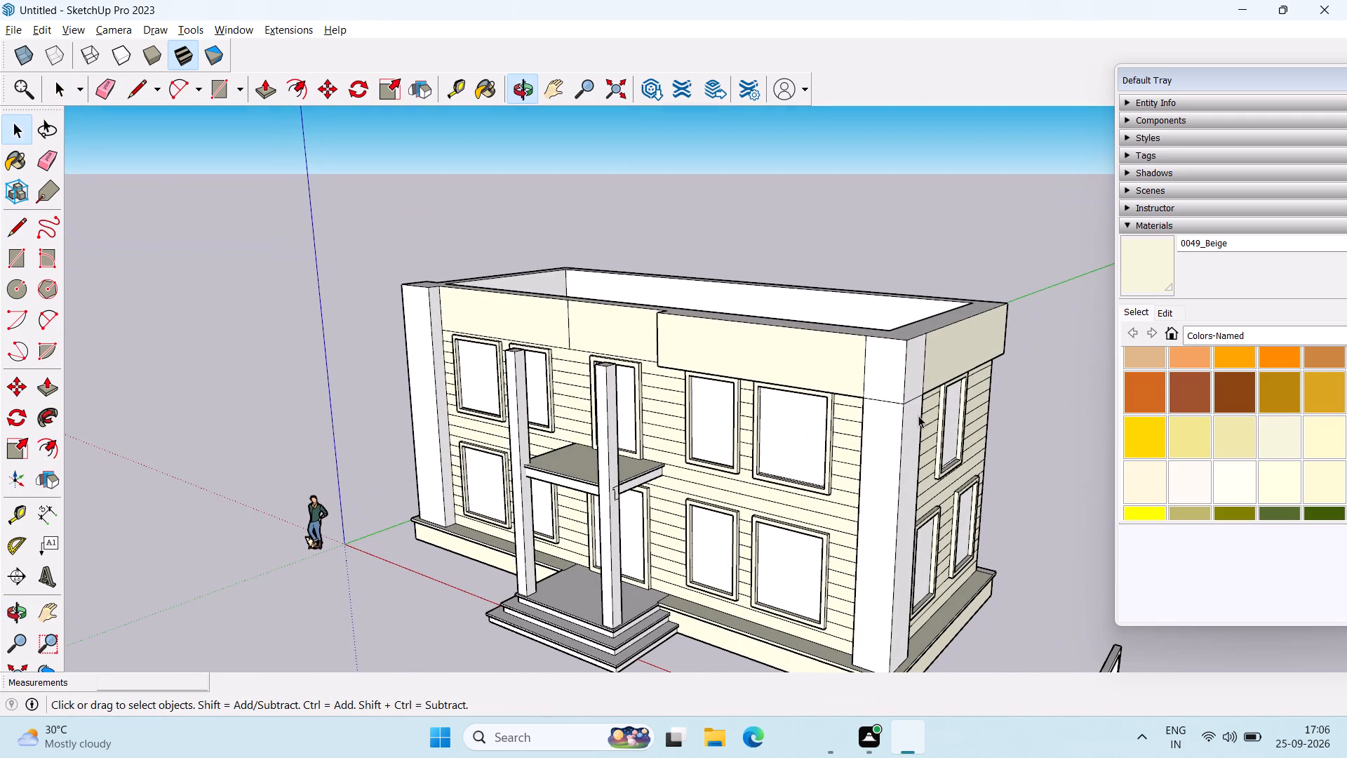
key(e)
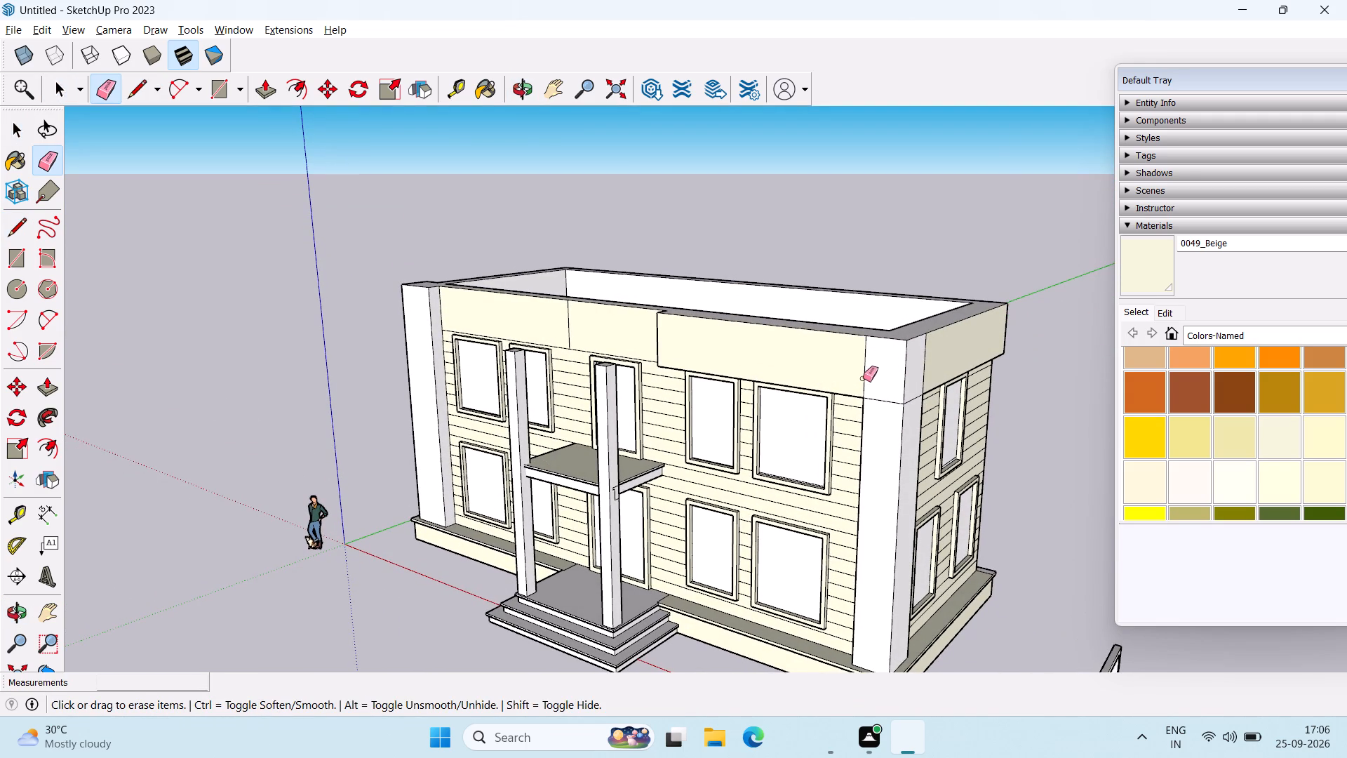
click(866, 371)
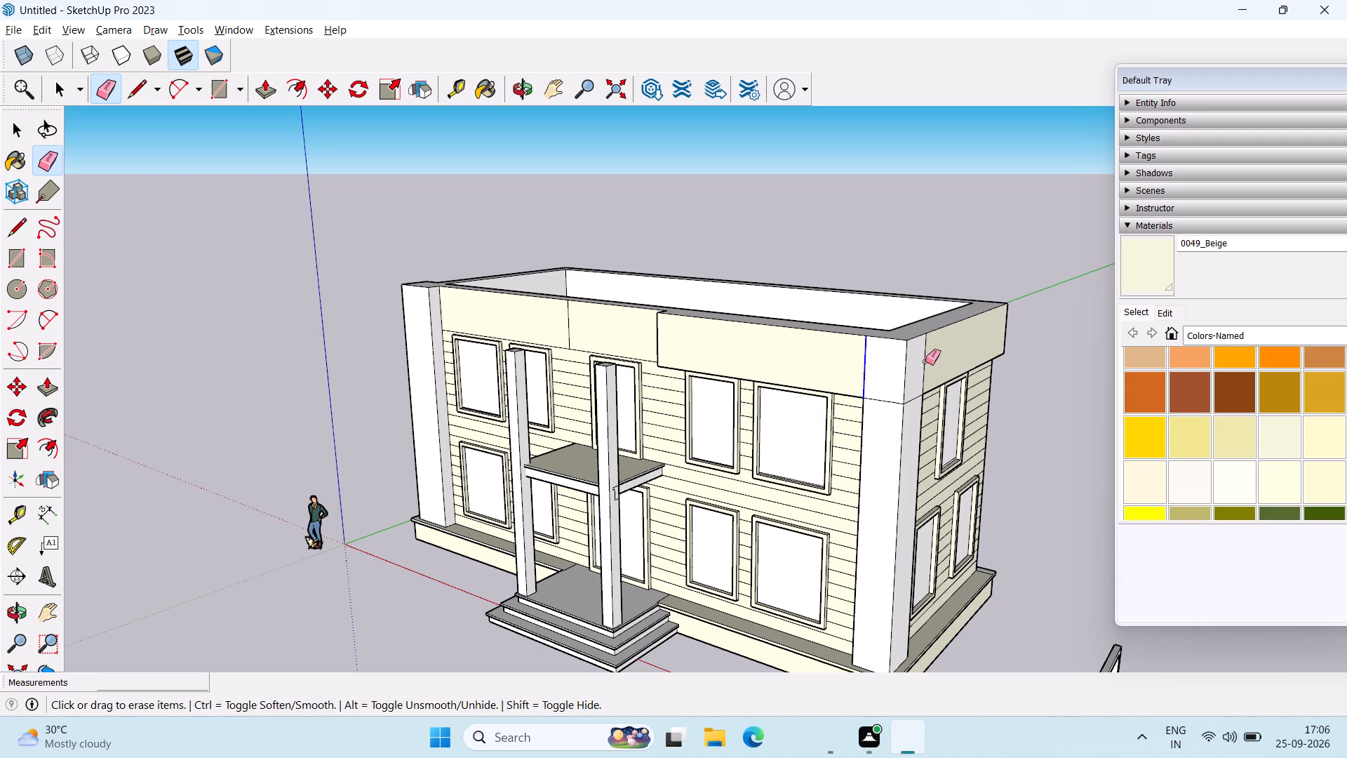
click(925, 361)
Push/Pull the top face of the roof parapet down about 1' 2 1/16".
middle_drag(681, 356, 713, 282)
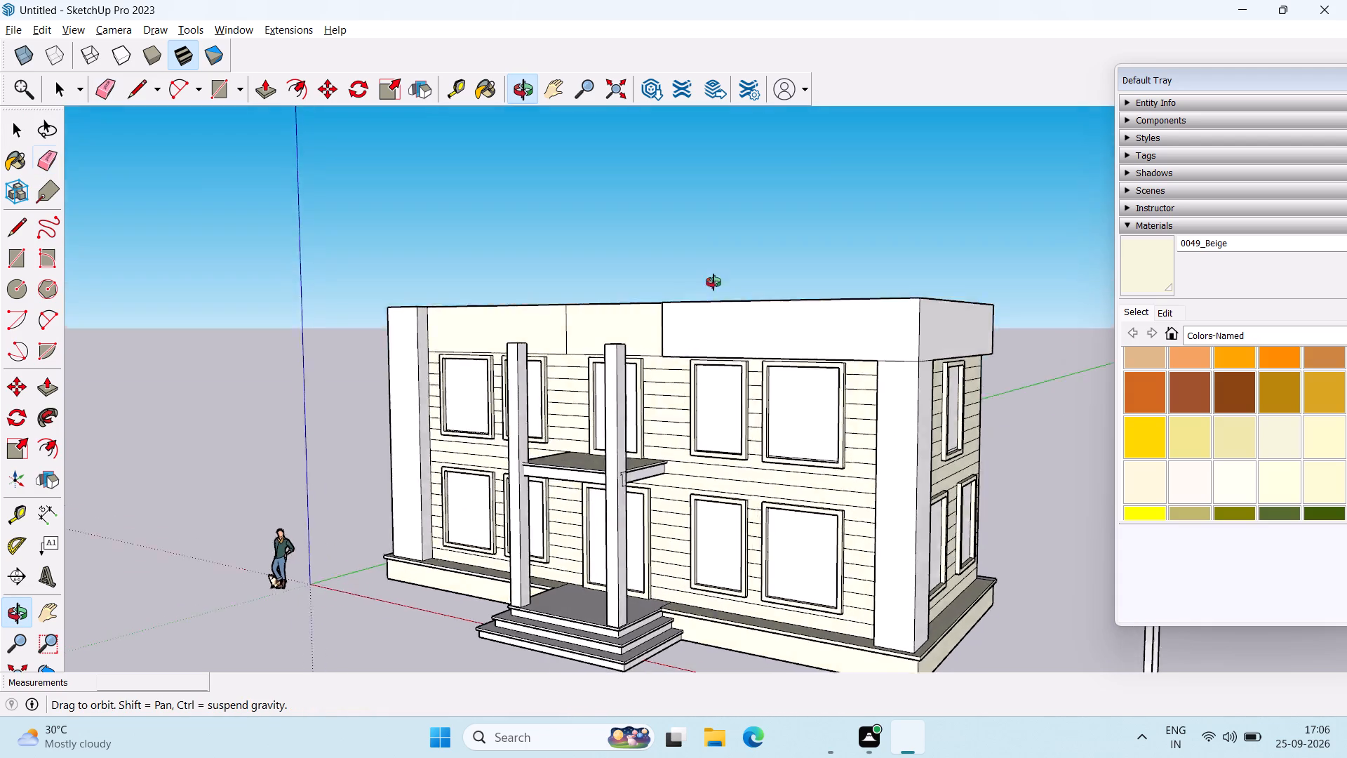
middle_drag(713, 282, 854, 401)
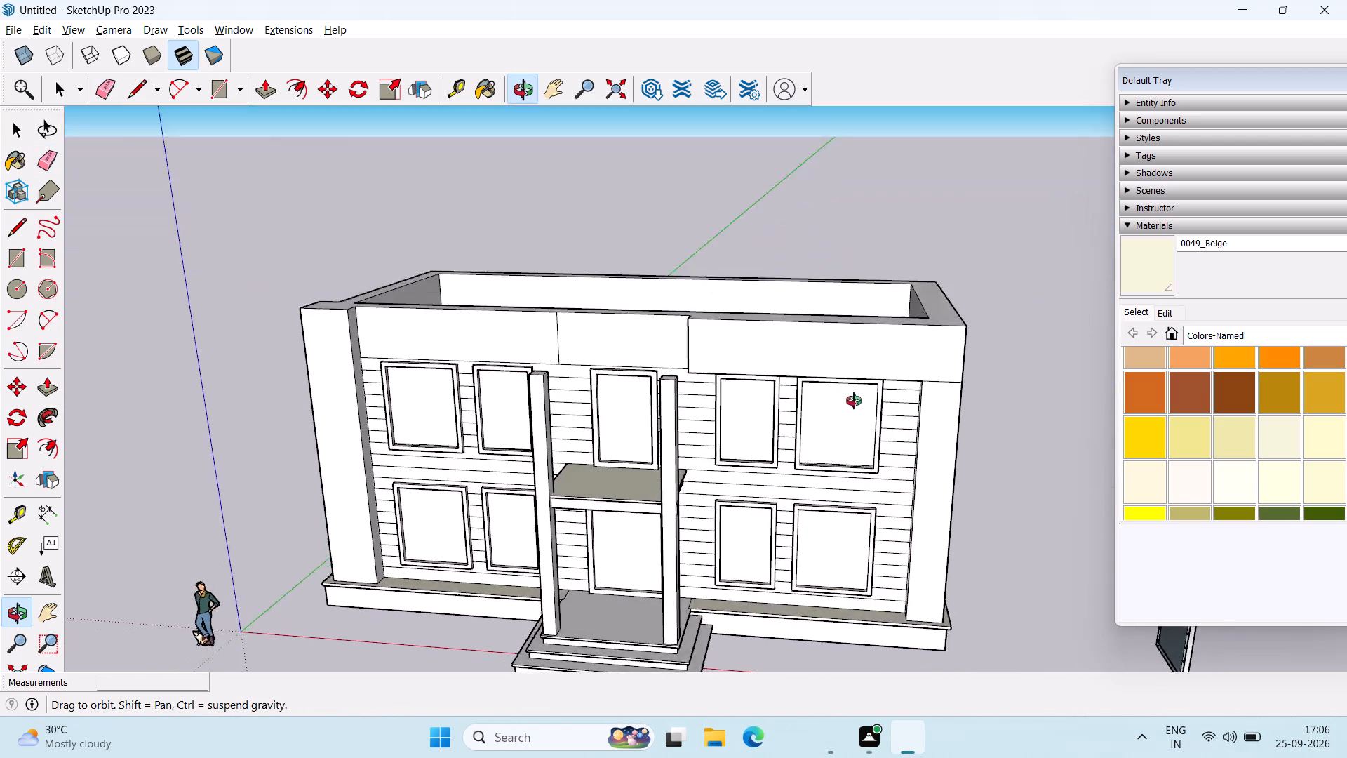
middle_drag(854, 401, 847, 491)
key(space)
key(p)
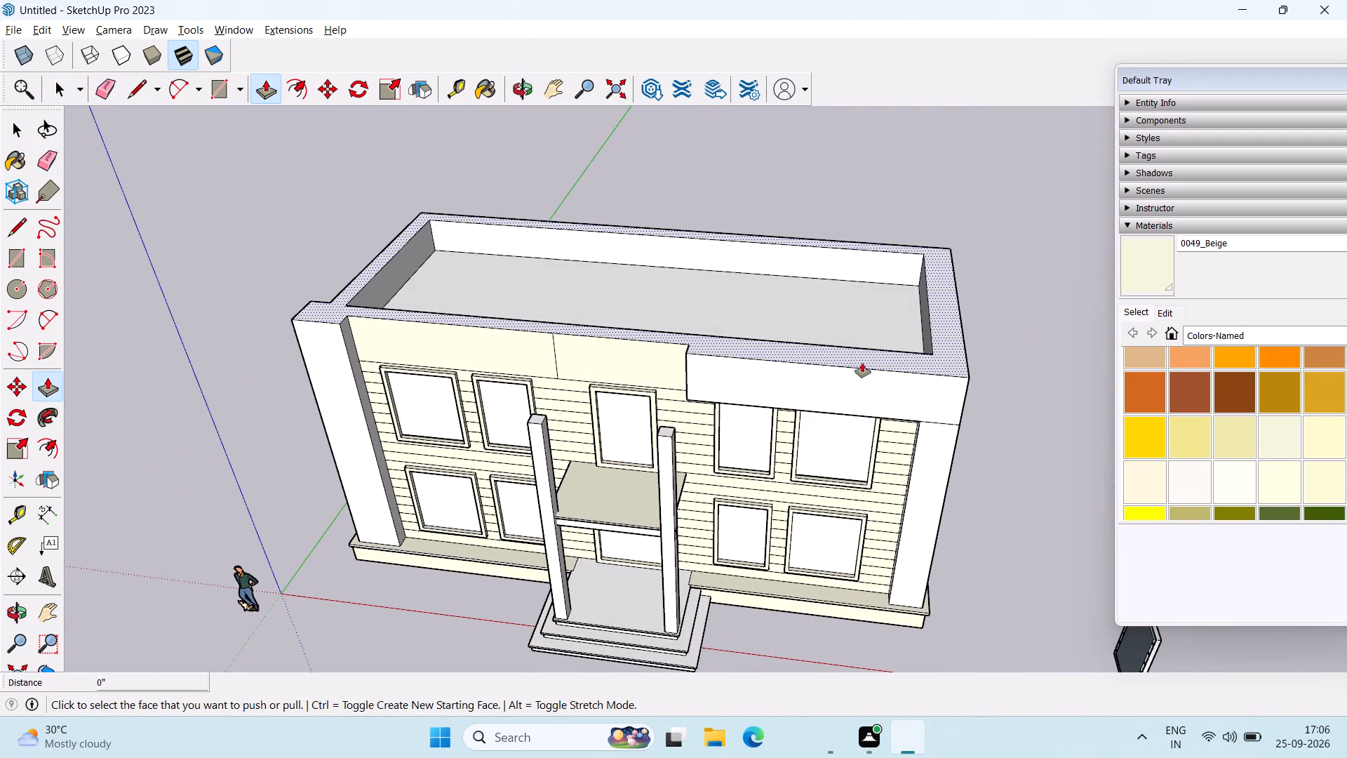
click(862, 363)
click(866, 378)
Examine the parapet and the corner pillar beneath it from several angles.
middle_drag(871, 412, 850, 245)
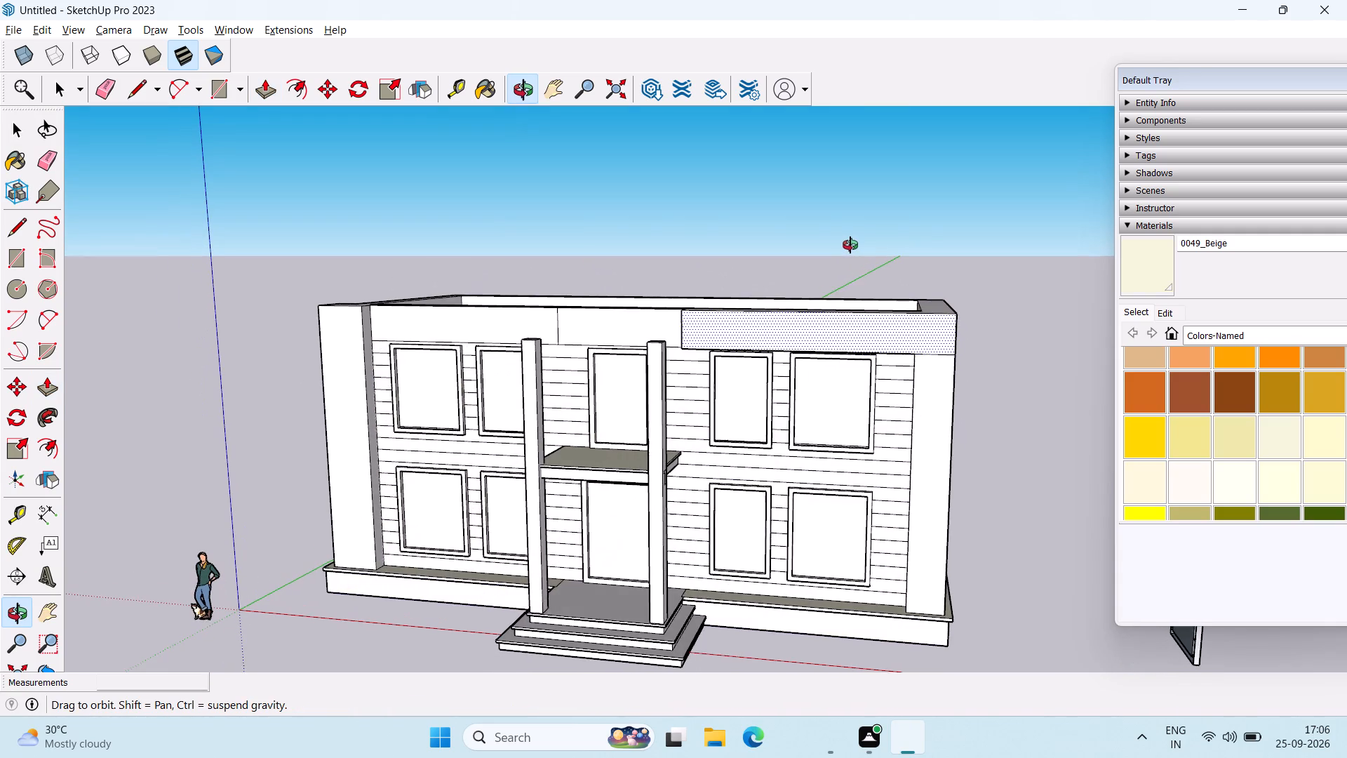
middle_drag(850, 245, 881, 241)
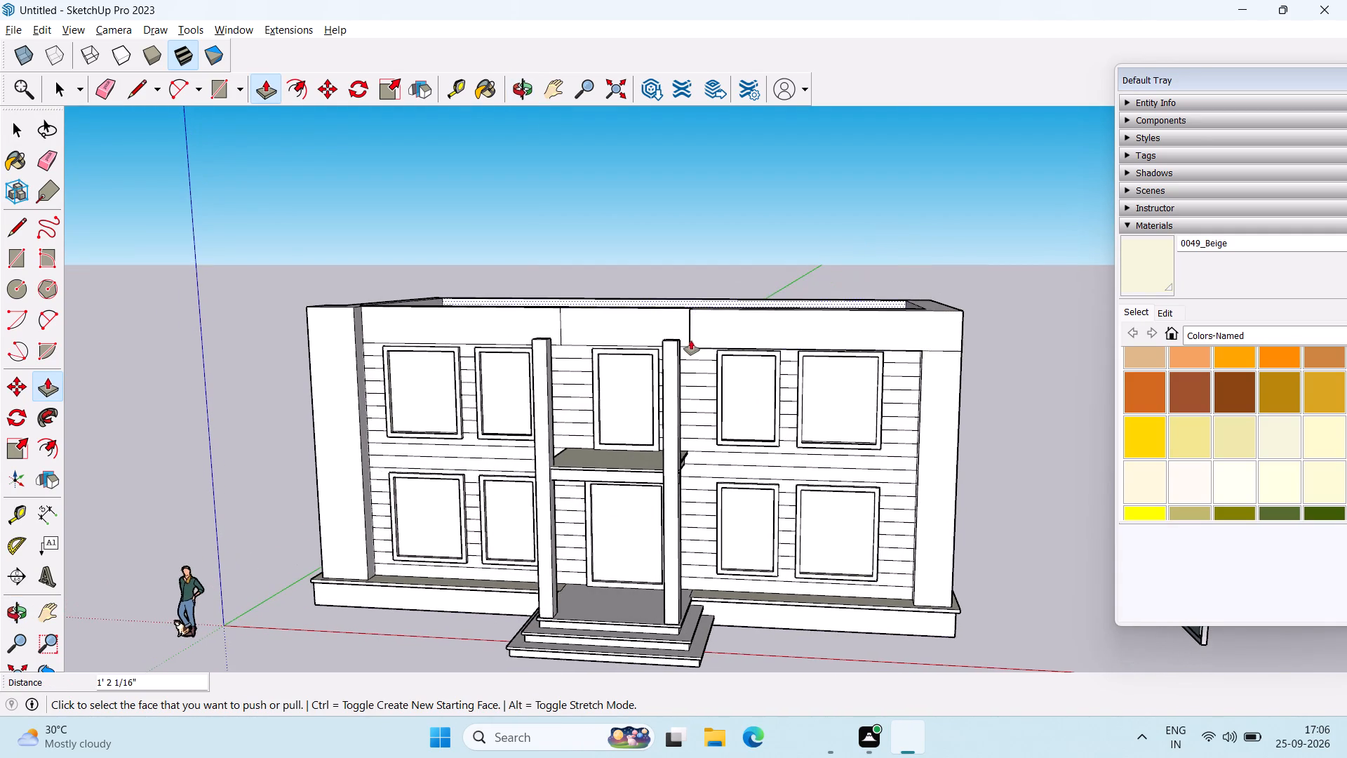
scroll(690, 340, down, 2)
middle_drag(696, 340, 634, 340)
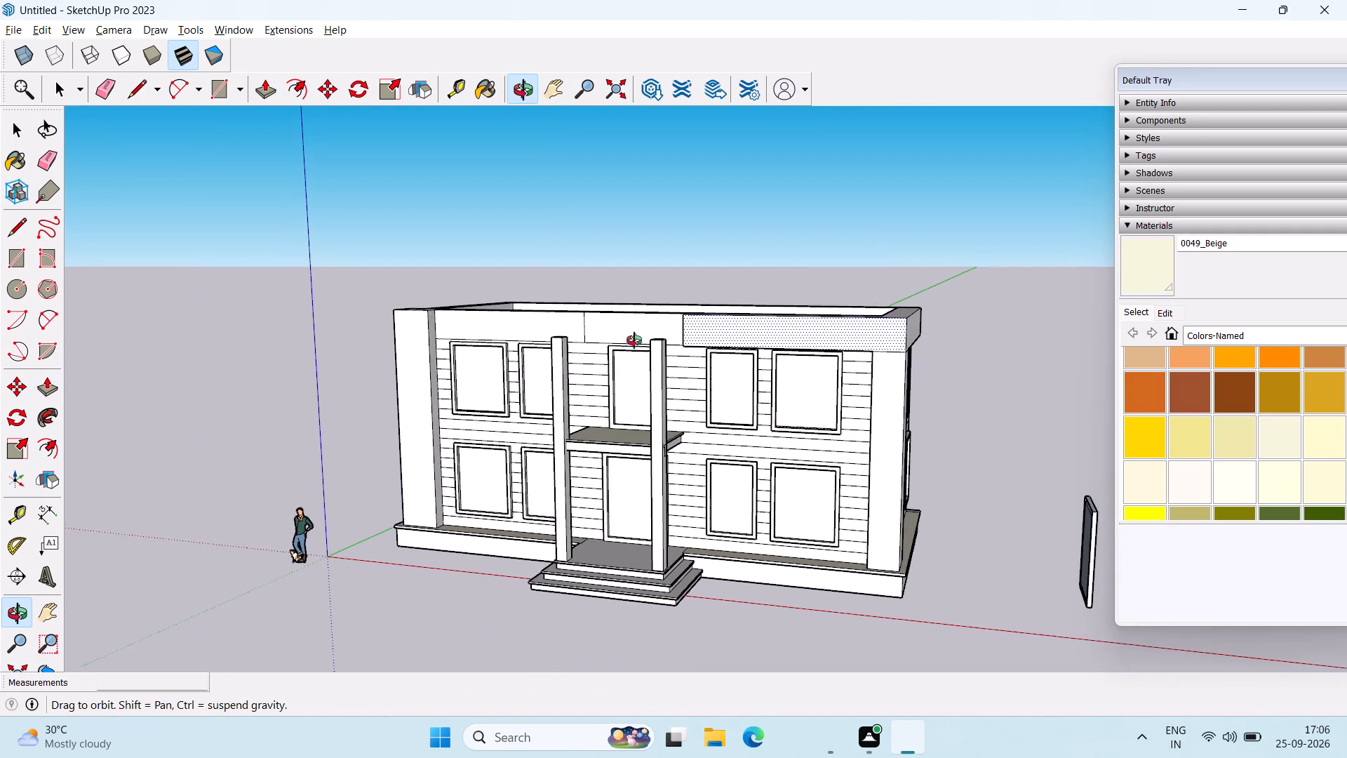
middle_drag(634, 340, 587, 359)
scroll(769, 319, up, 2)
middle_drag(782, 321, 723, 342)
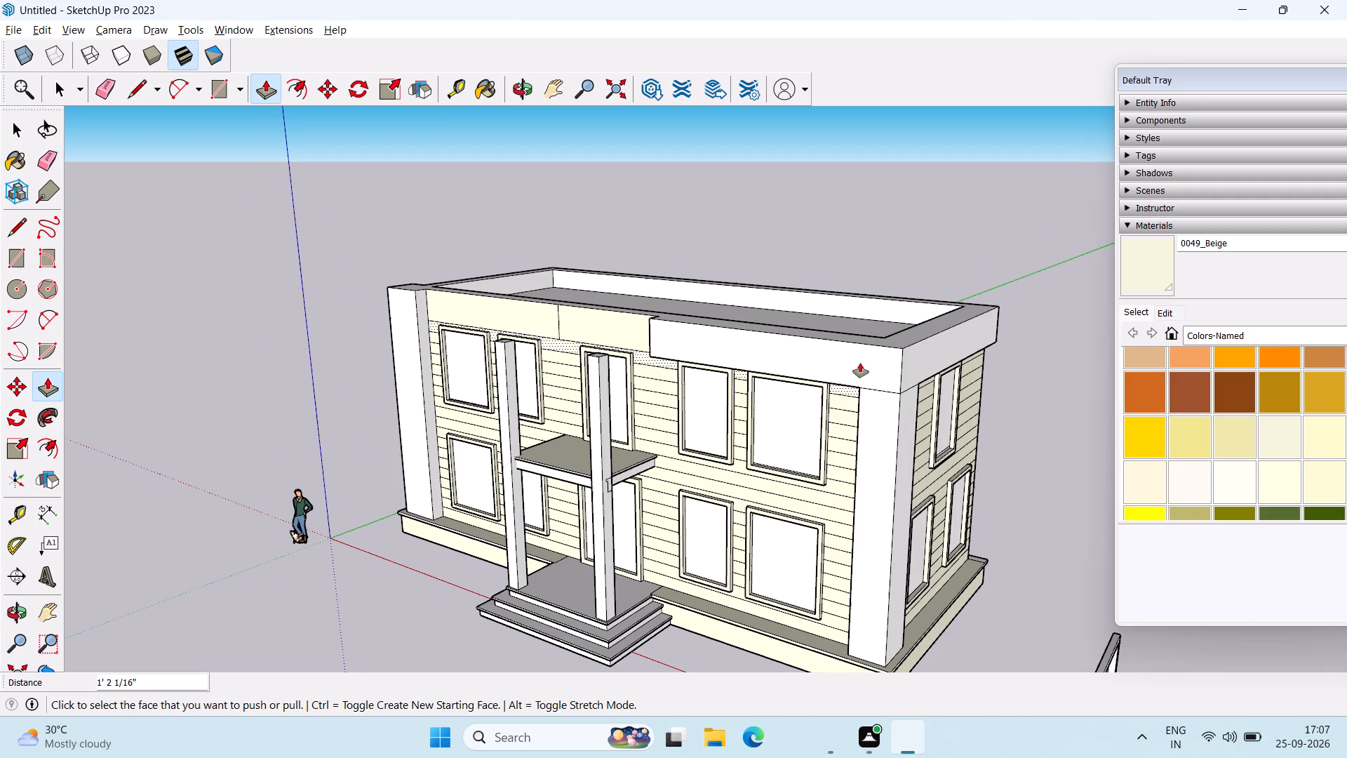
middle_drag(857, 363, 862, 344)
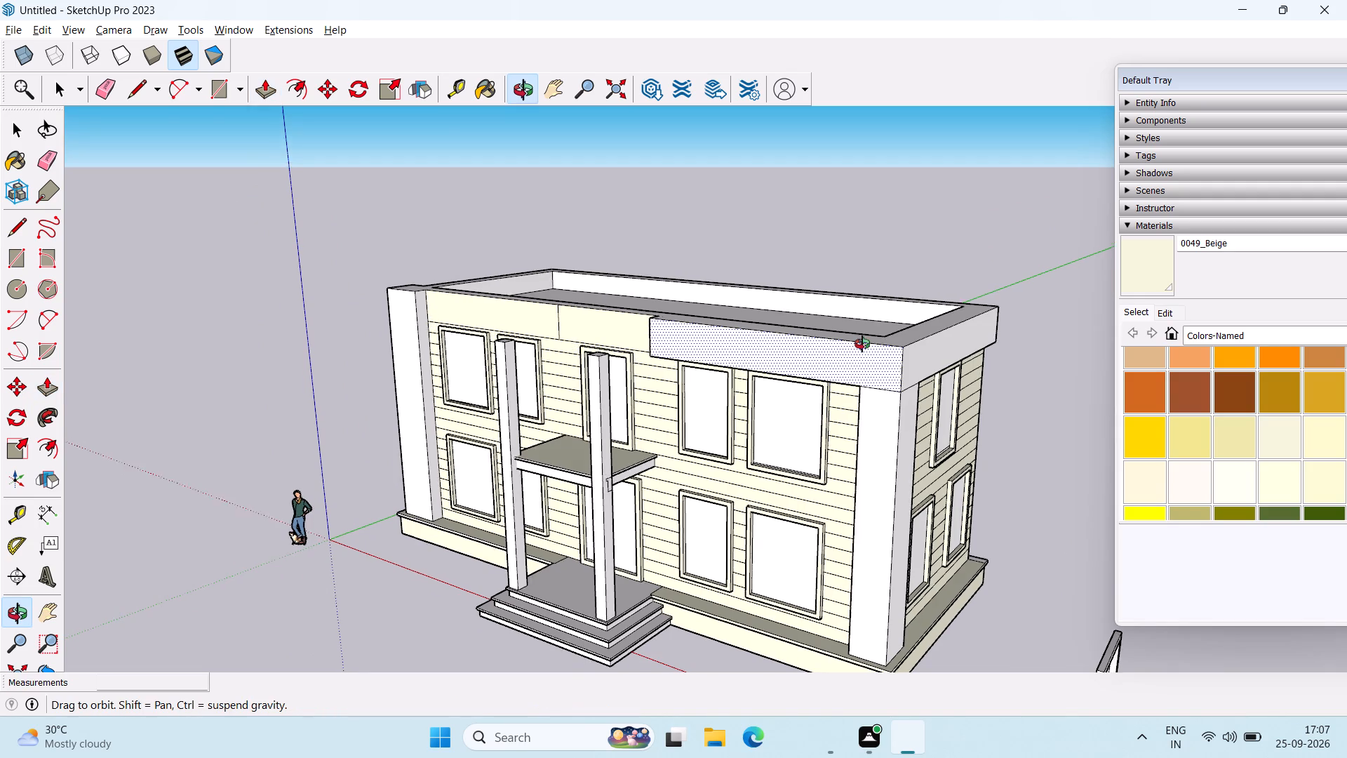
middle_drag(862, 344, 871, 284)
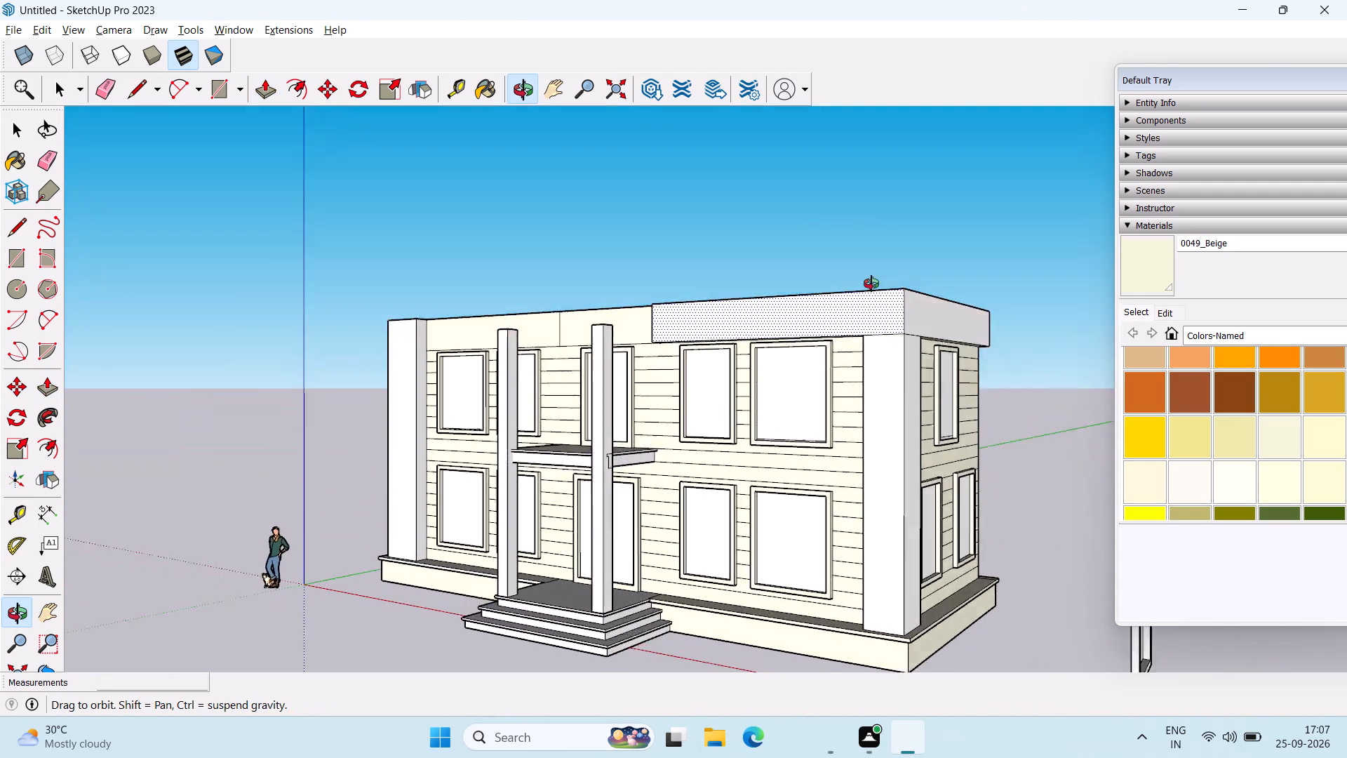
middle_drag(871, 284, 887, 313)
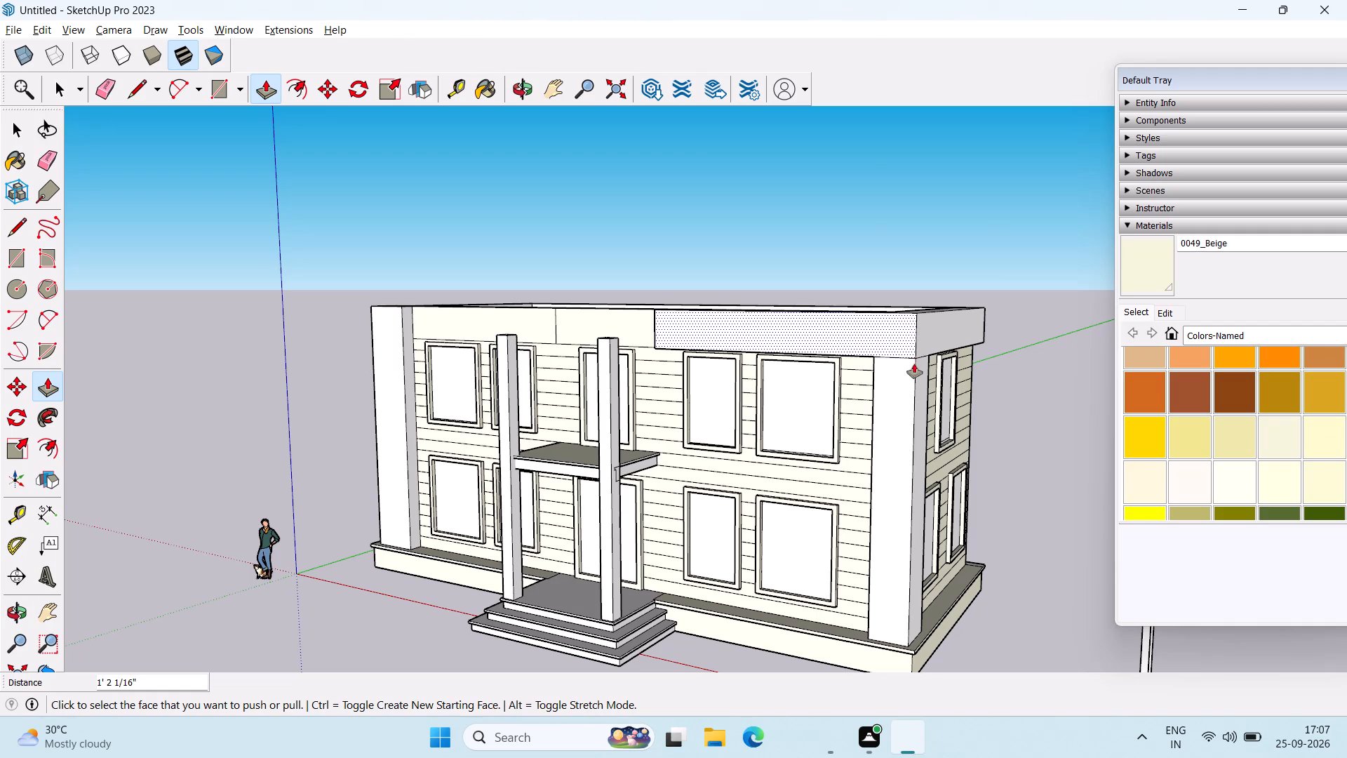
middle_drag(916, 373, 888, 300)
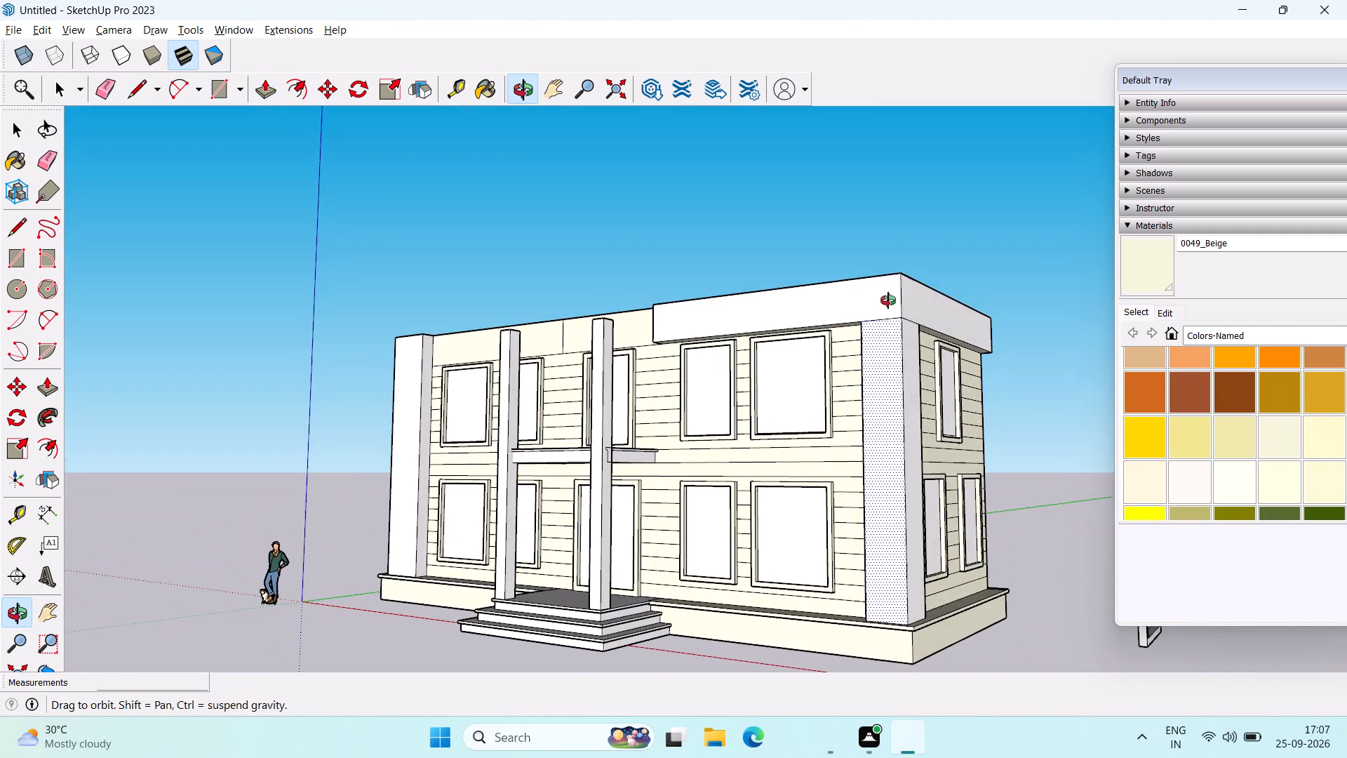
middle_drag(888, 300, 884, 336)
Push/Pull the corner pillar's front face below the parapet inward about 4 3/8", and repeat the same inset on its side face.
click(881, 409)
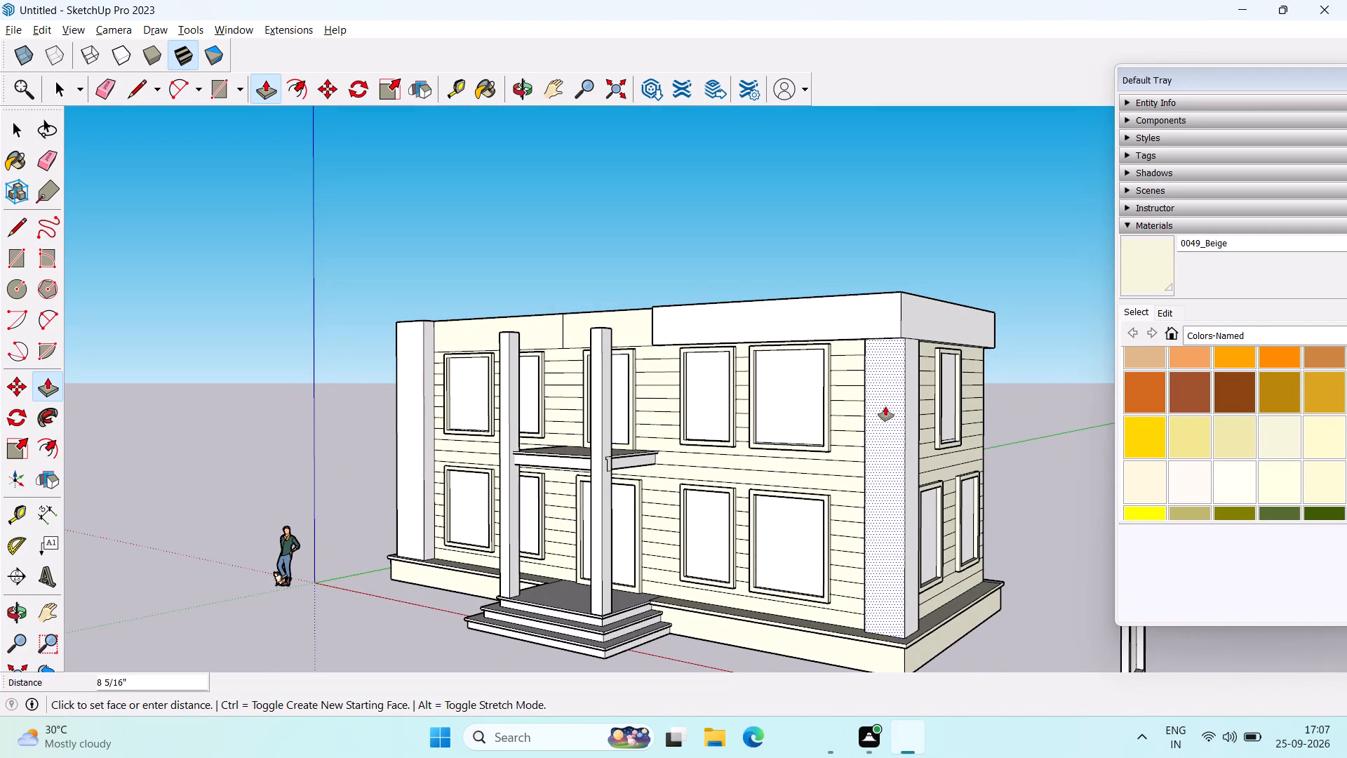
click(883, 406)
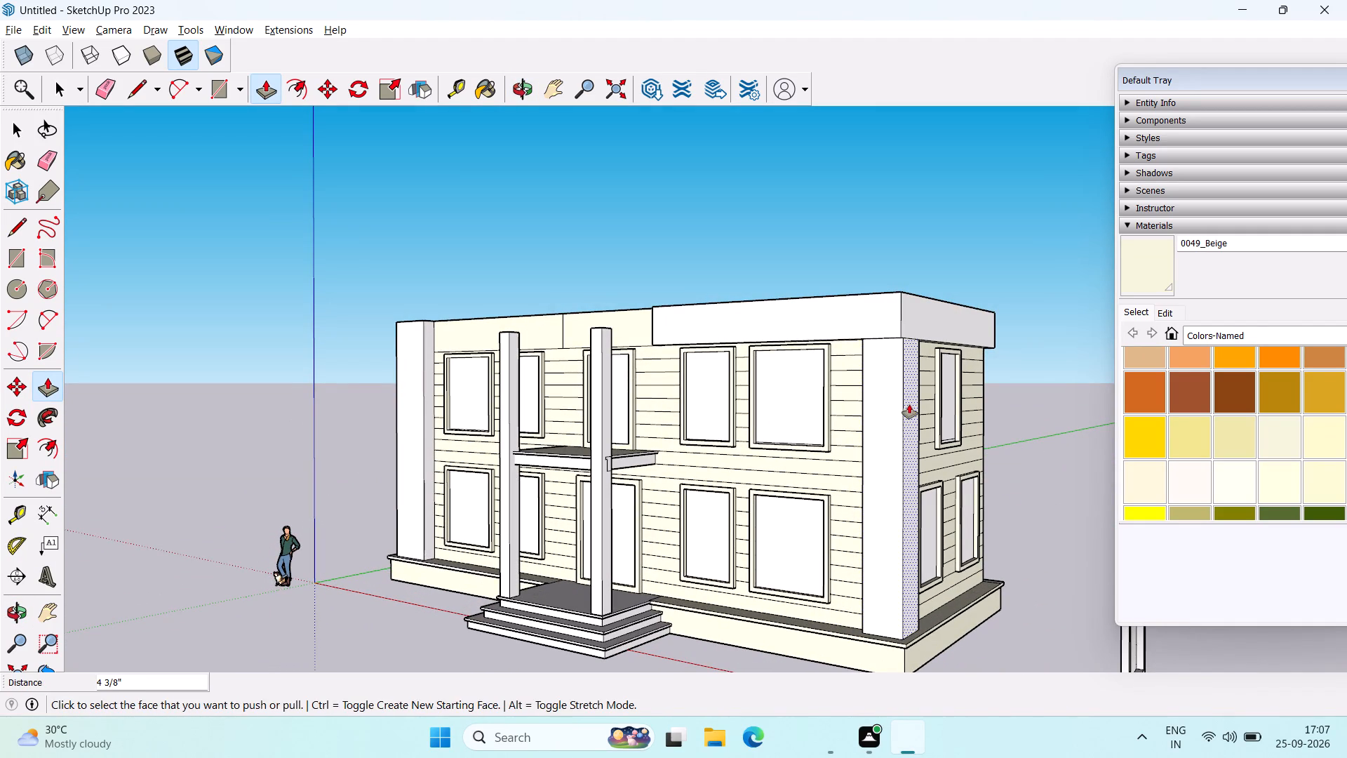
double_click(909, 404)
Push/Pull the projecting front parapet face inward about 2 7/8", and repeat the same distance on the adjoining side parapet face.
middle_drag(910, 405, 928, 219)
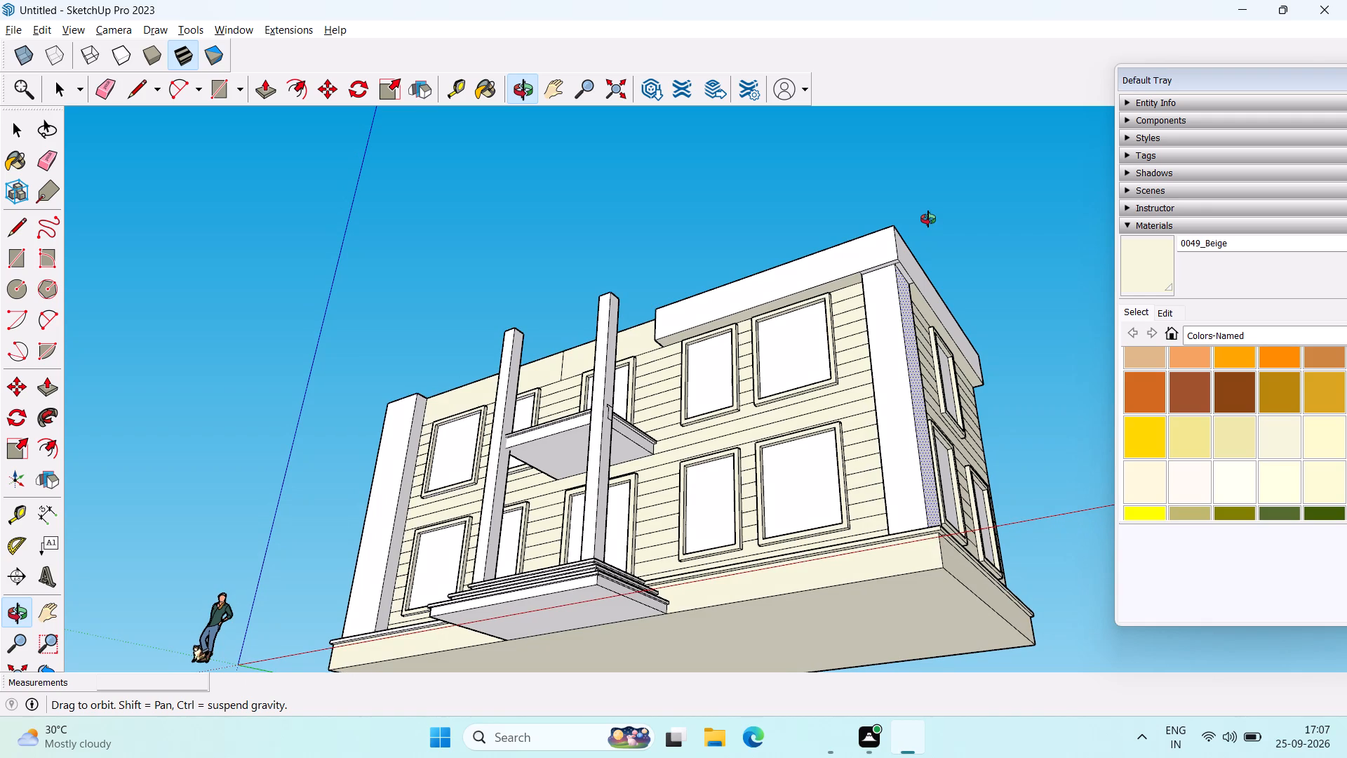
middle_drag(928, 219, 957, 319)
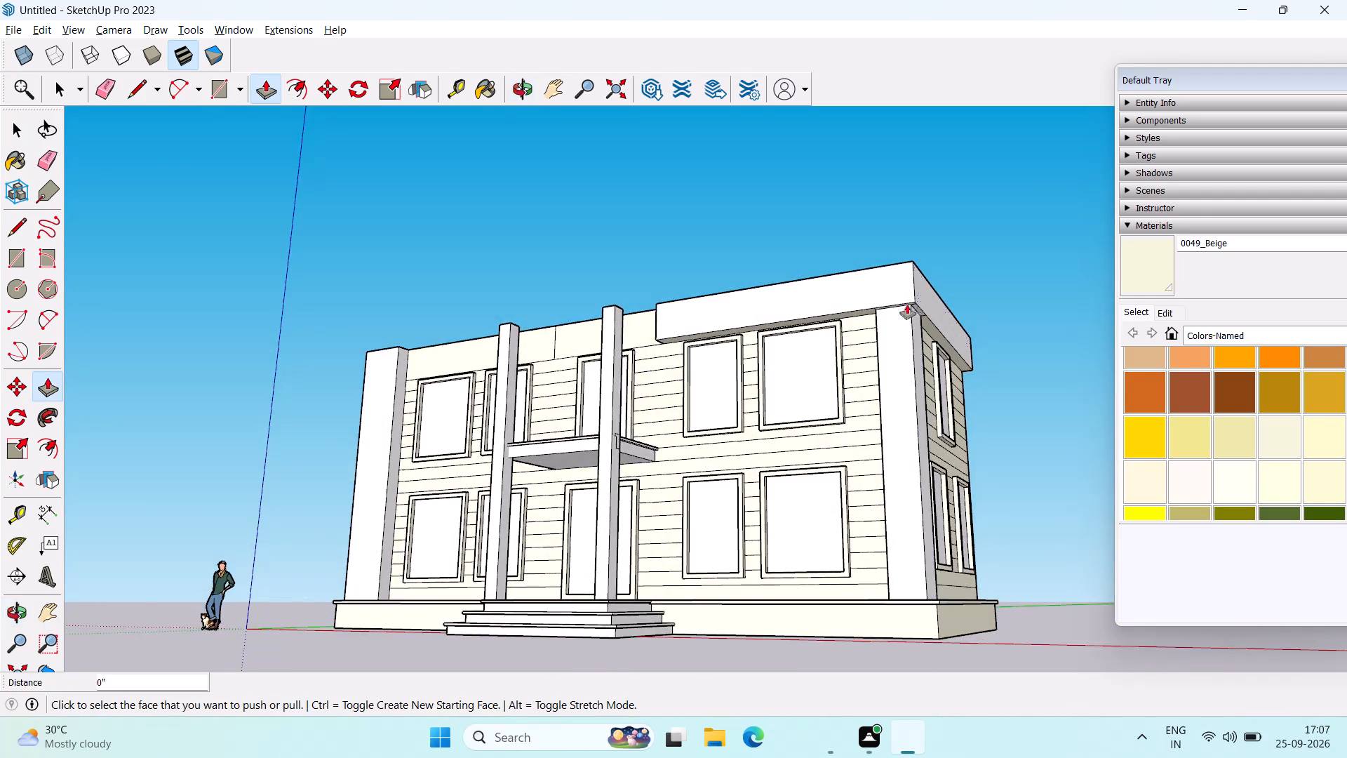
scroll(902, 299, up, 6)
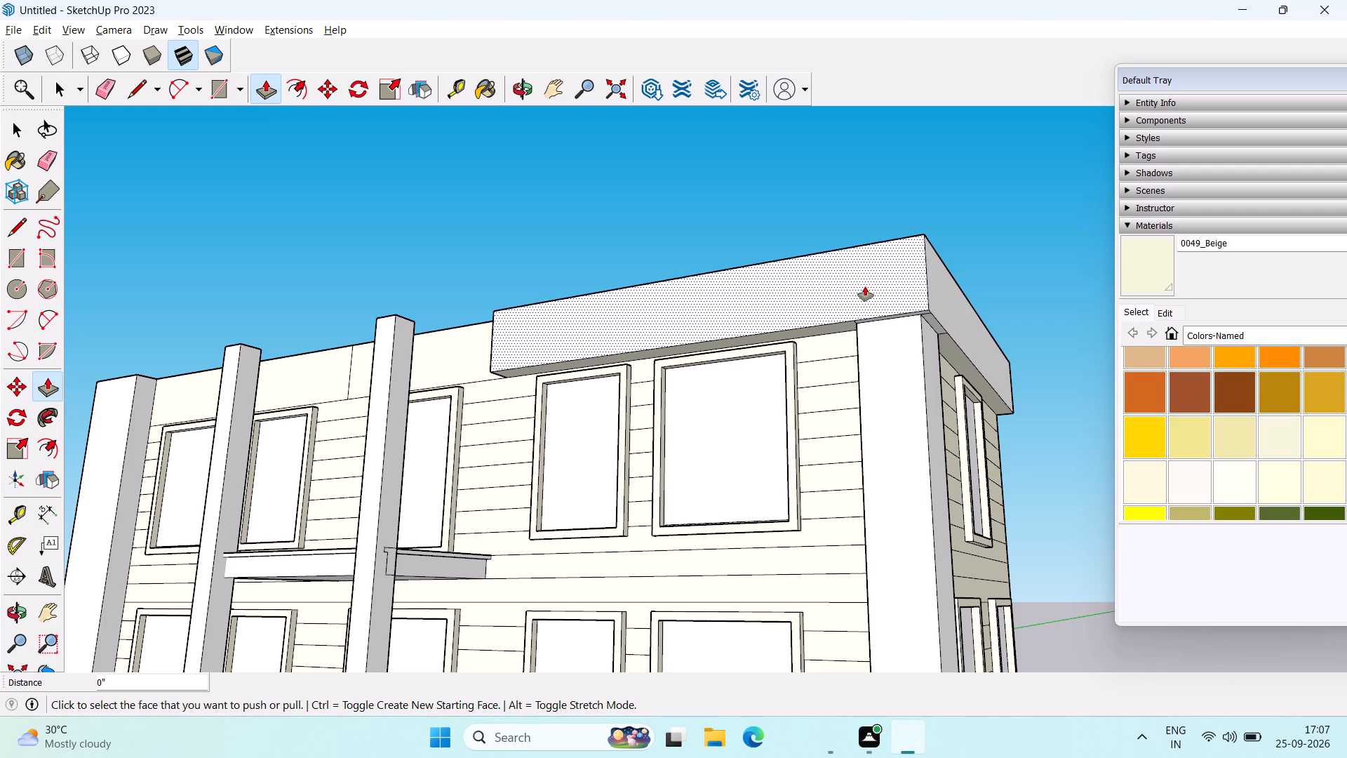
middle_drag(857, 293, 822, 179)
scroll(833, 180, up, 9)
click(788, 284)
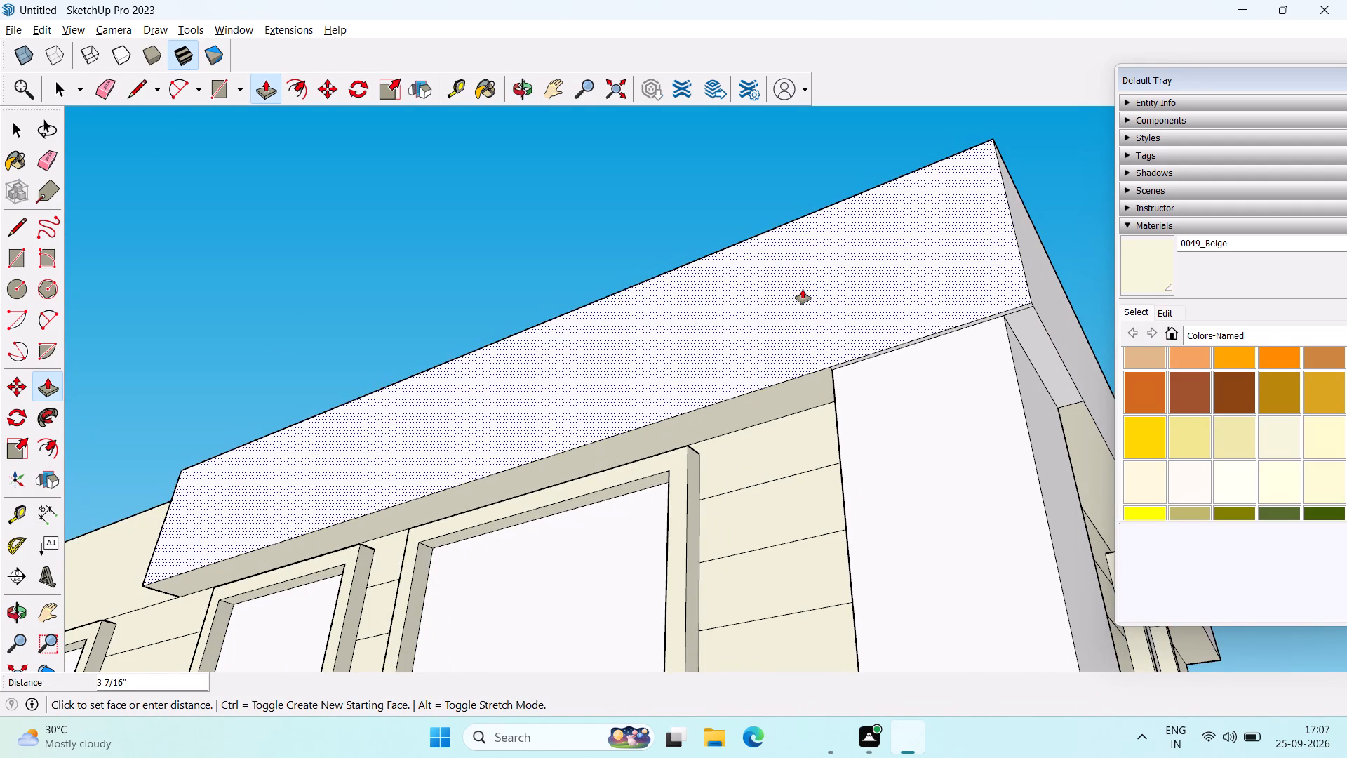
click(799, 289)
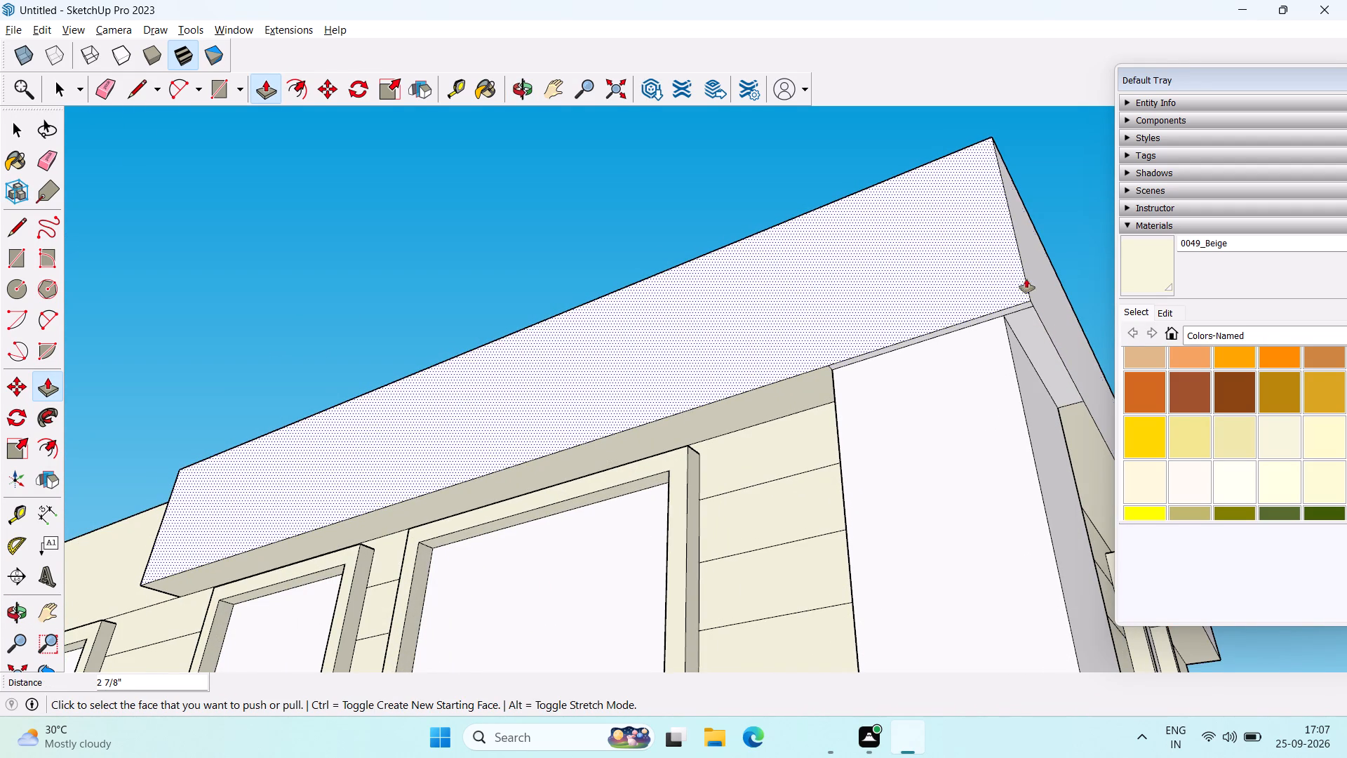
double_click(1052, 282)
Push/Pull the front parapet's end face about 25' 10 3/16" along the facade to the opposite corner pillar.
scroll(761, 423, down, 2)
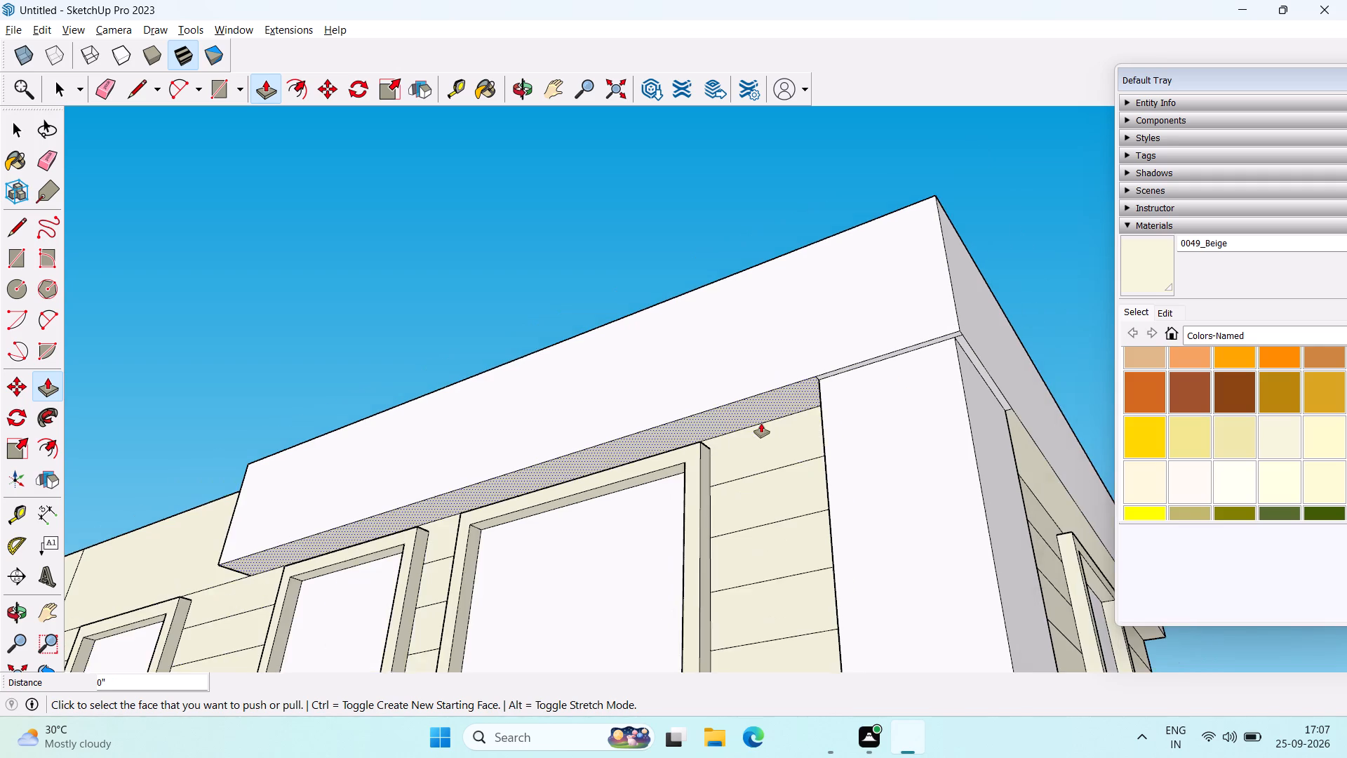
middle_drag(761, 423, 925, 585)
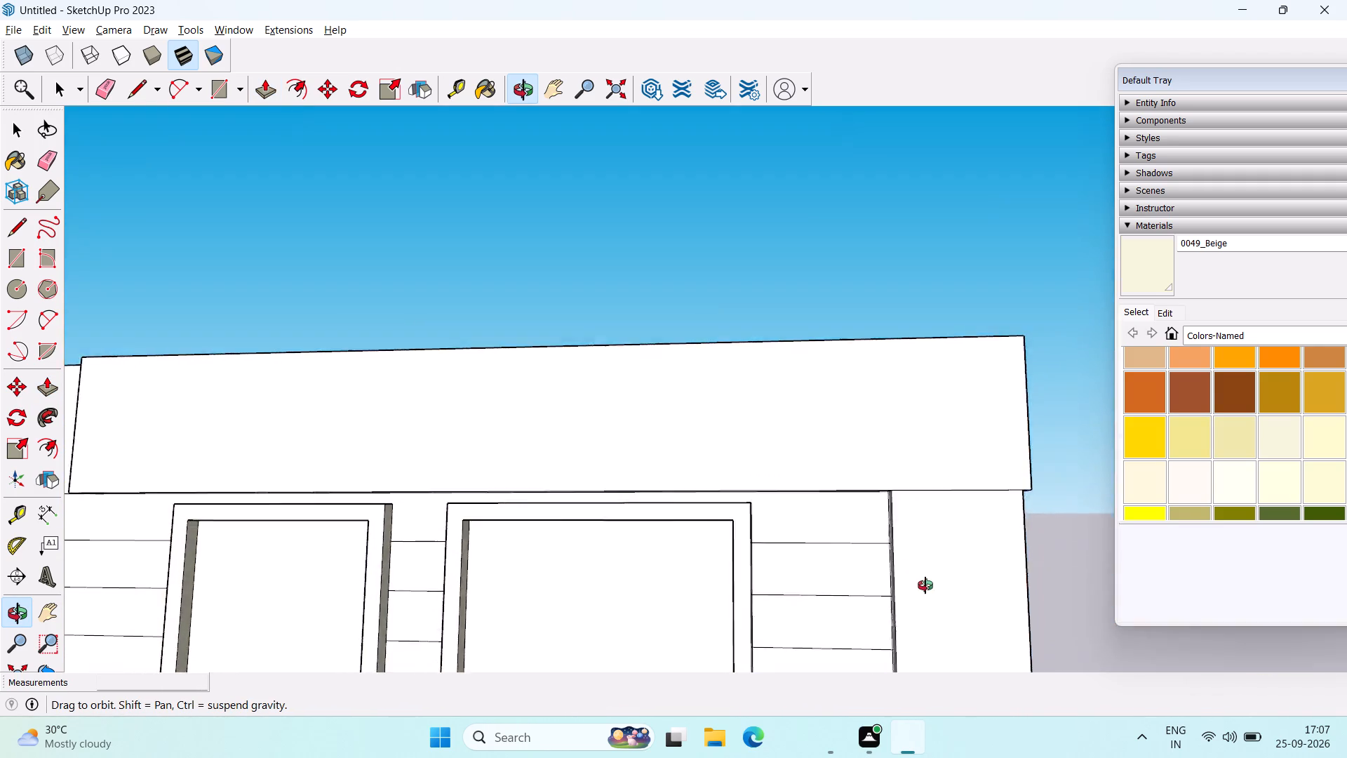
middle_drag(925, 585, 932, 670)
scroll(857, 613, down, 2)
middle_drag(798, 570, 682, 393)
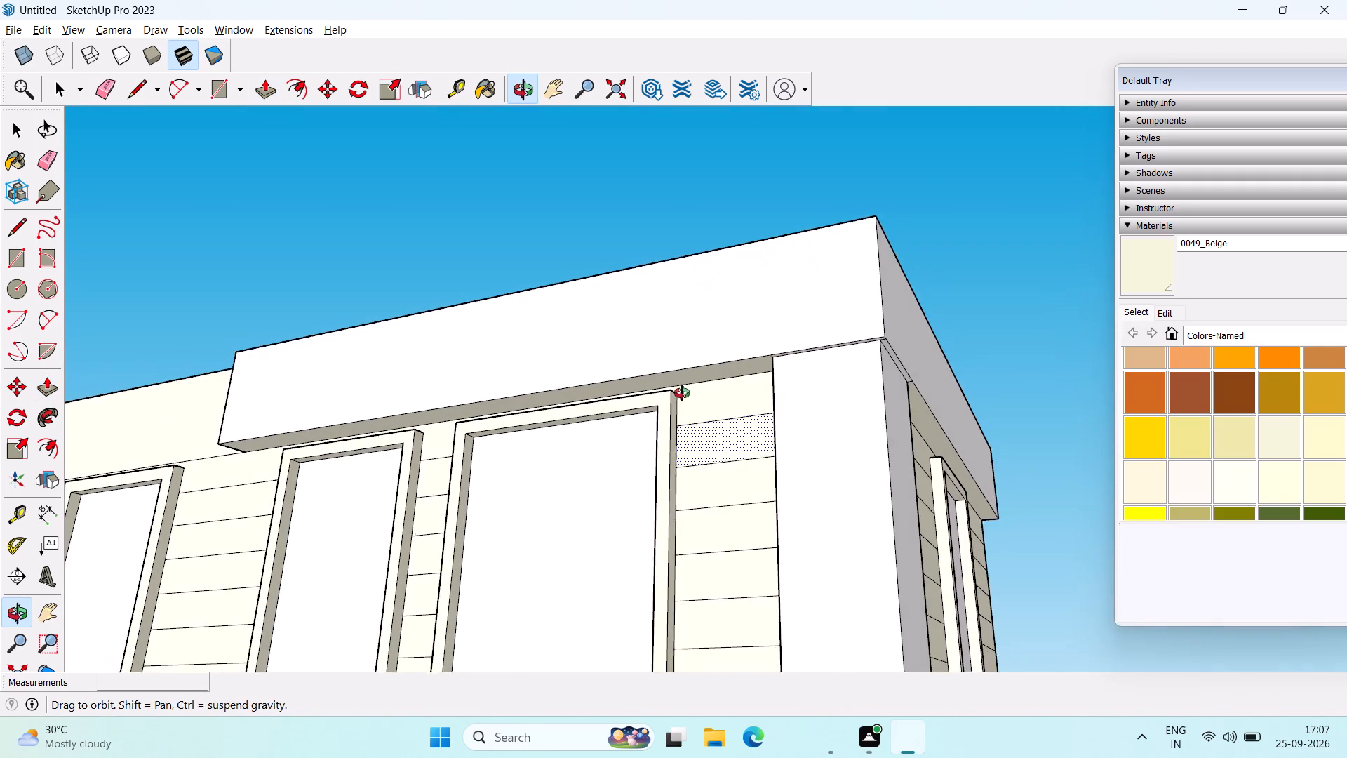
middle_drag(682, 393, 824, 415)
scroll(798, 423, down, 4)
middle_drag(756, 431, 1069, 350)
scroll(887, 402, down, 6)
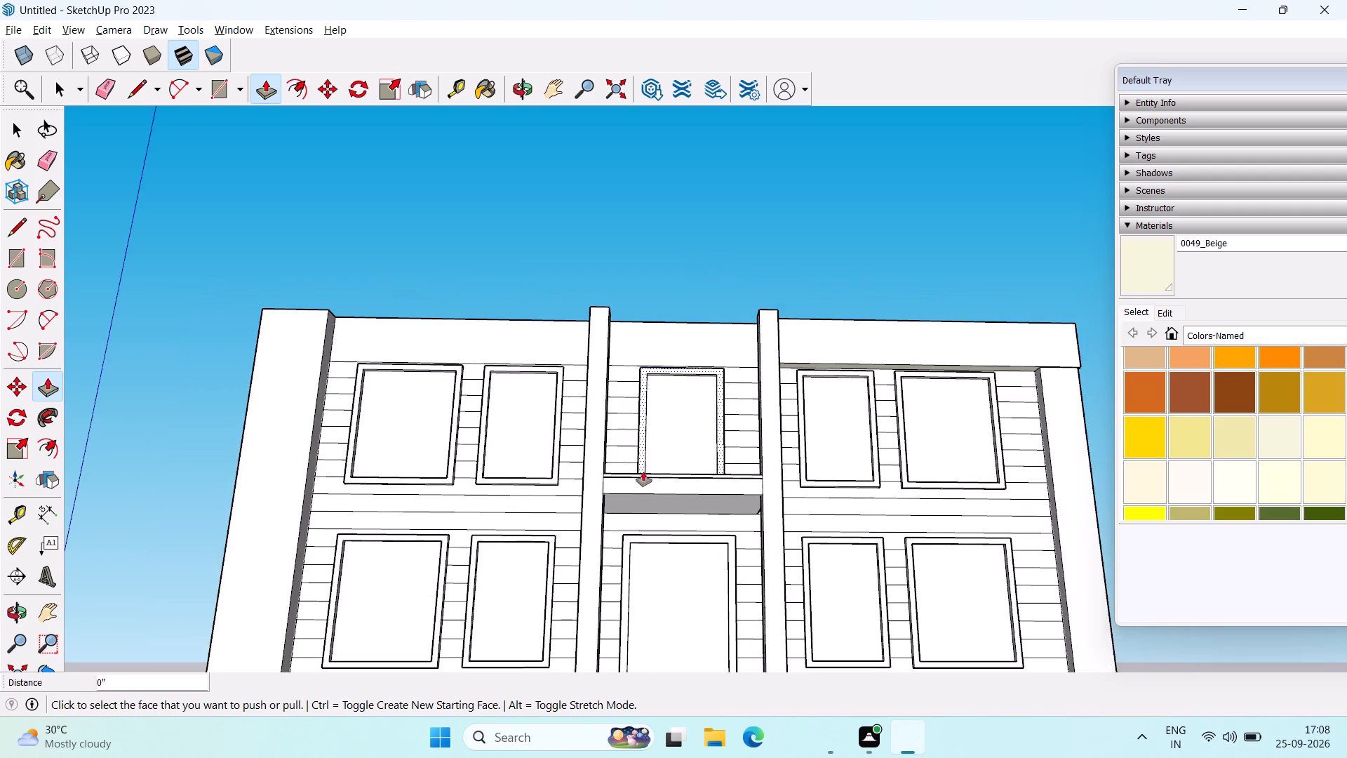
middle_drag(643, 472, 805, 693)
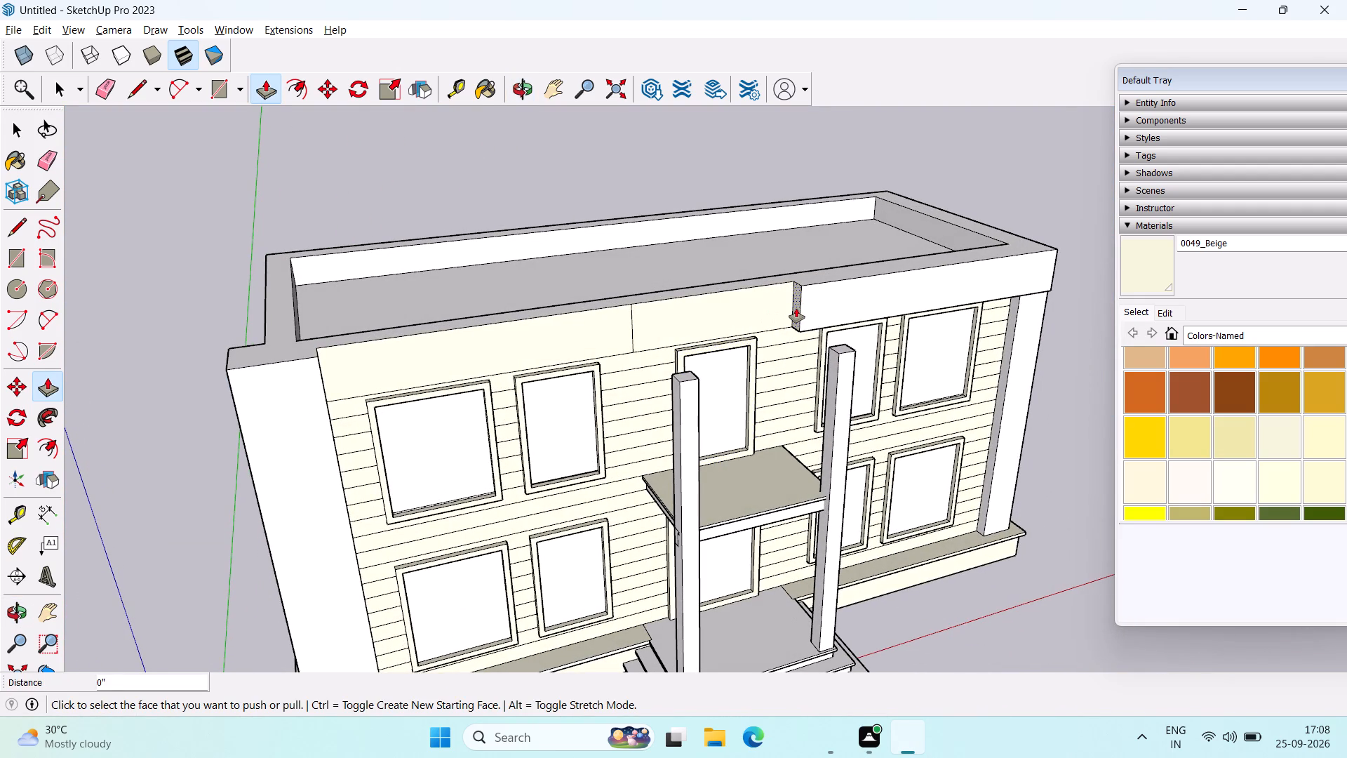
click(796, 308)
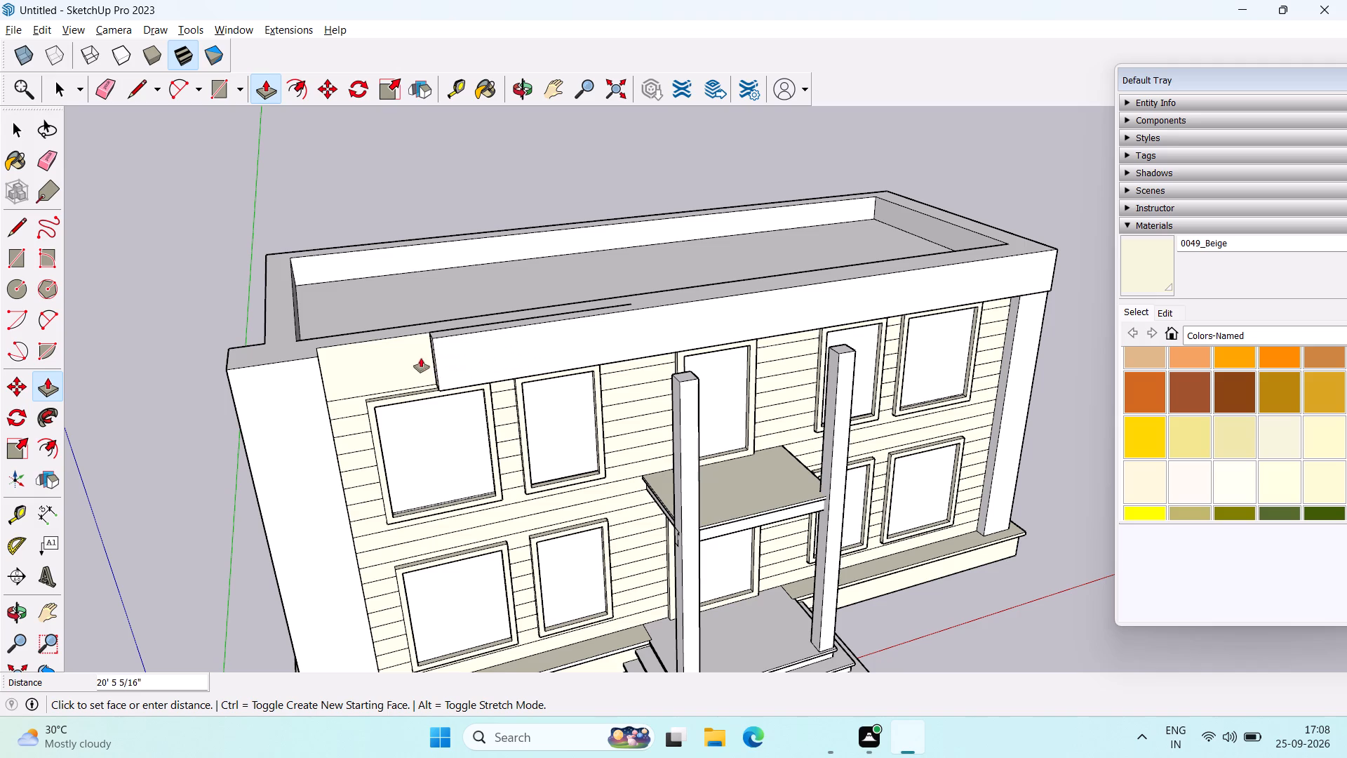
click(312, 367)
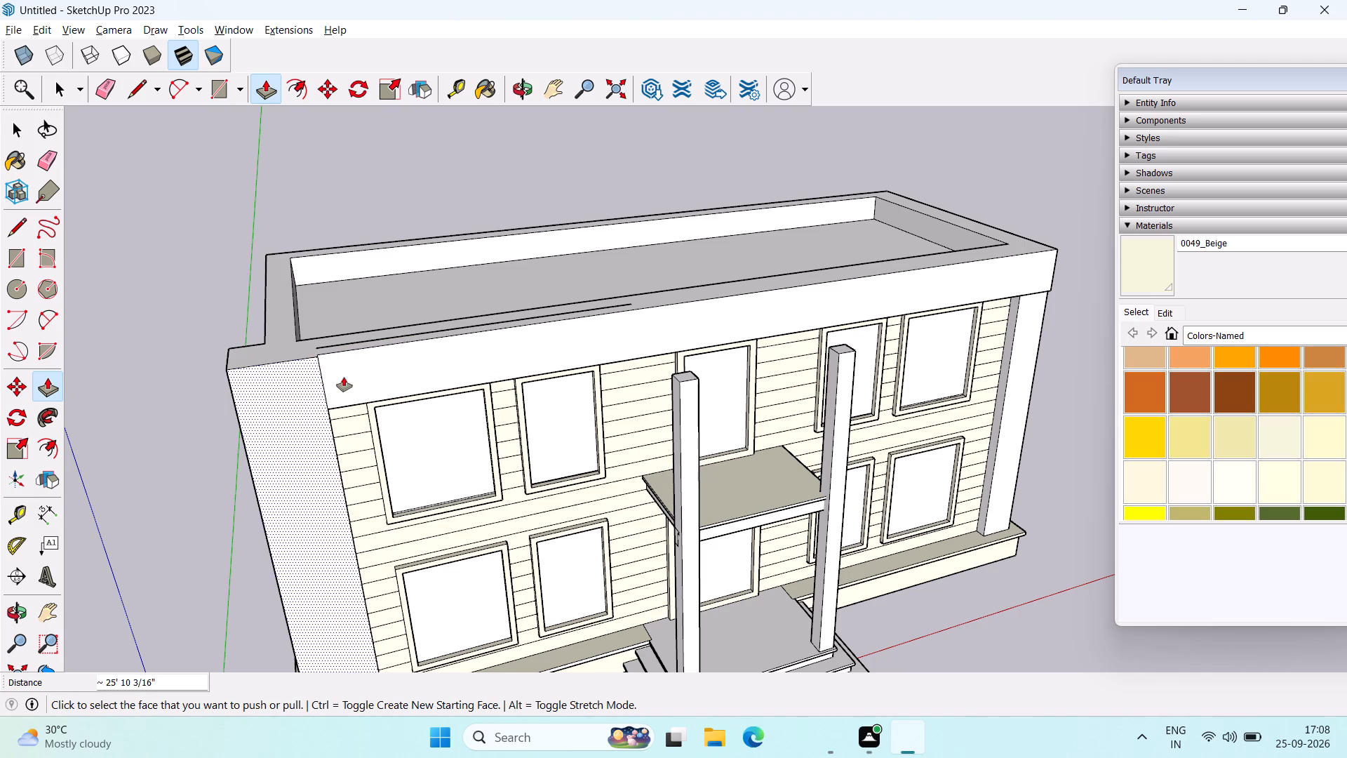
Draw lines across that corner pillar's front and side faces, level with the parapet's bottom edge, about 3' 9 7/8" and 2' 9 7/16" long.
middle_drag(347, 379, 377, 77)
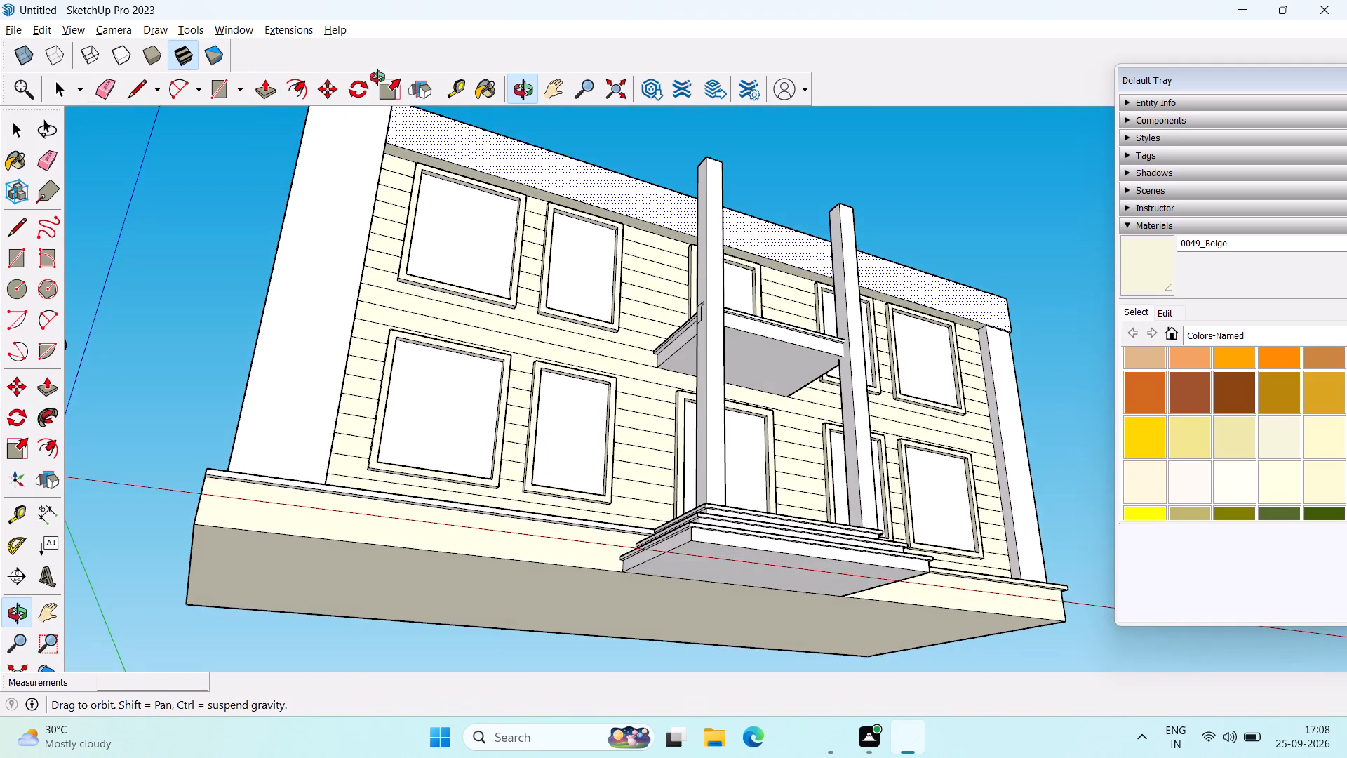
middle_drag(377, 77, 377, 79)
scroll(390, 148, up, 2)
middle_drag(390, 152, 394, 406)
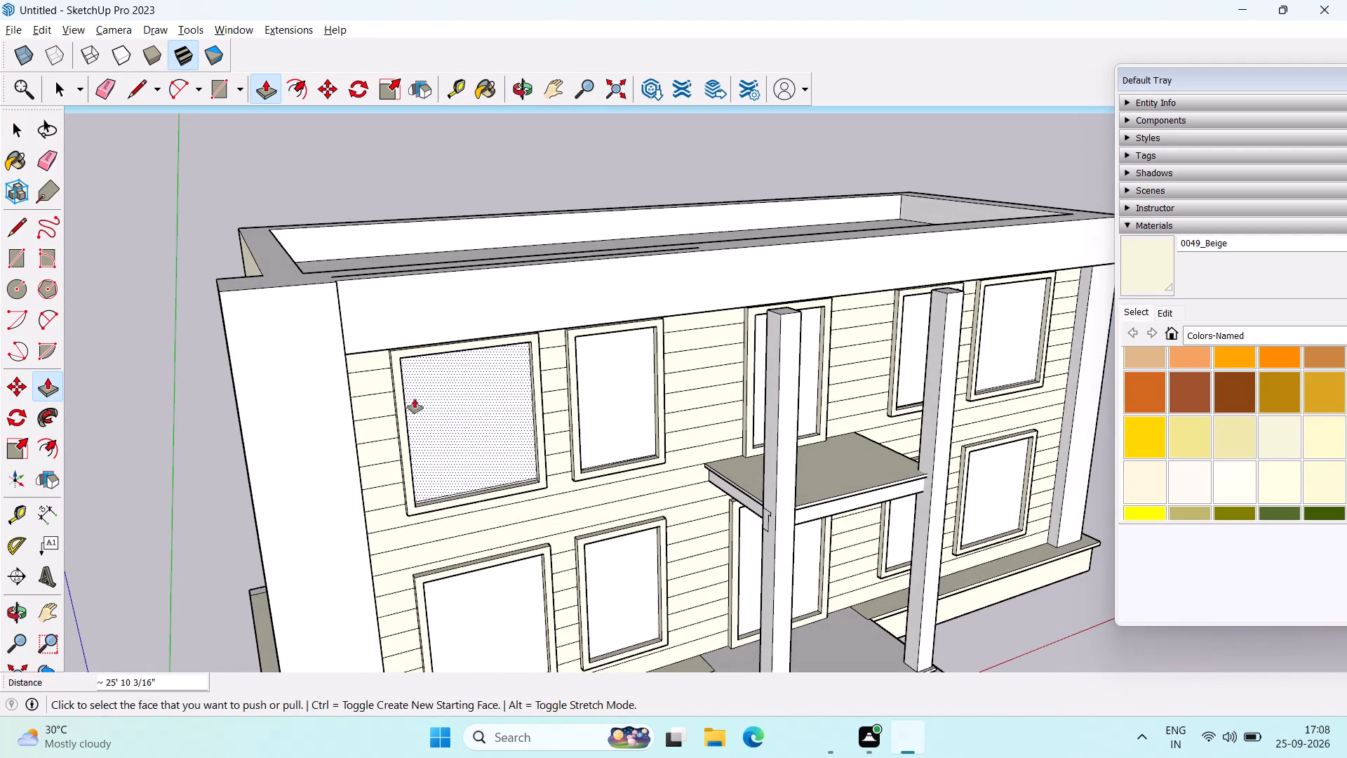
key(space)
key(l)
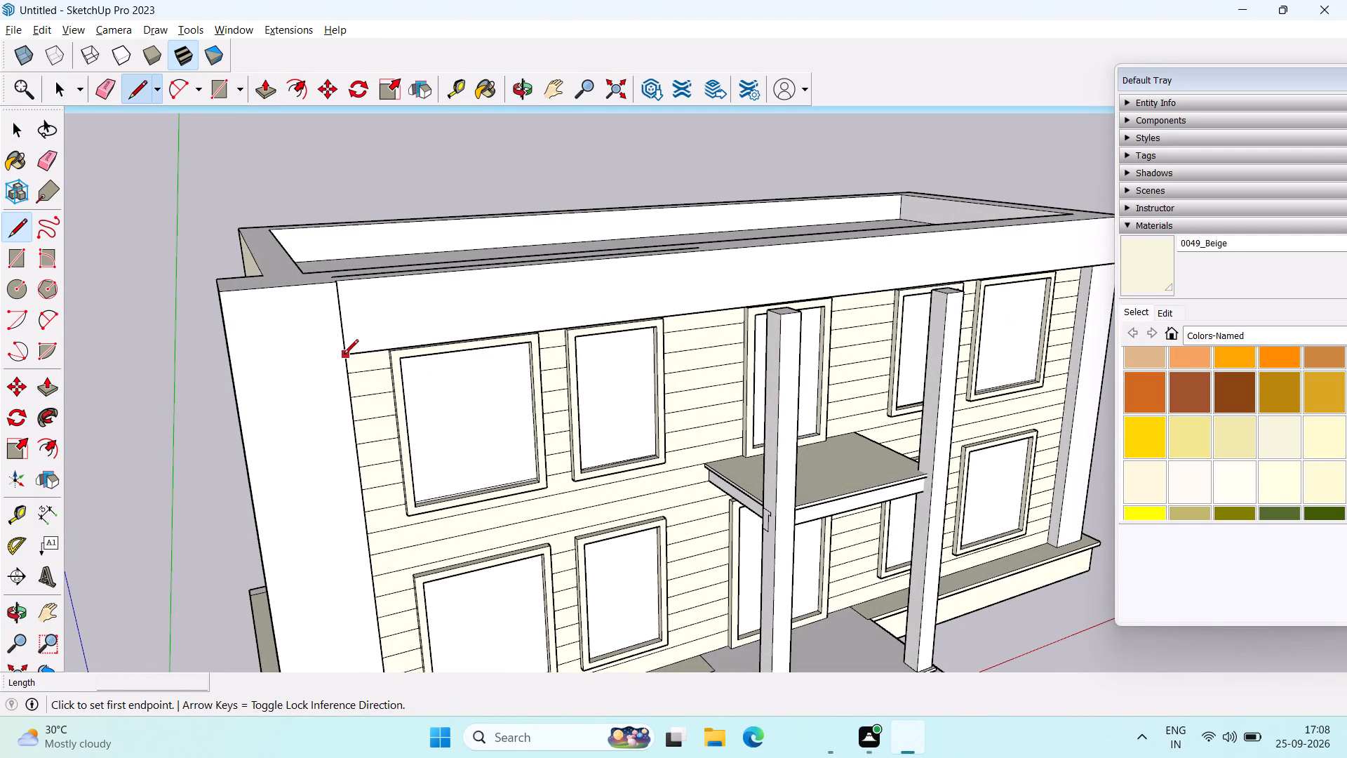
click(344, 355)
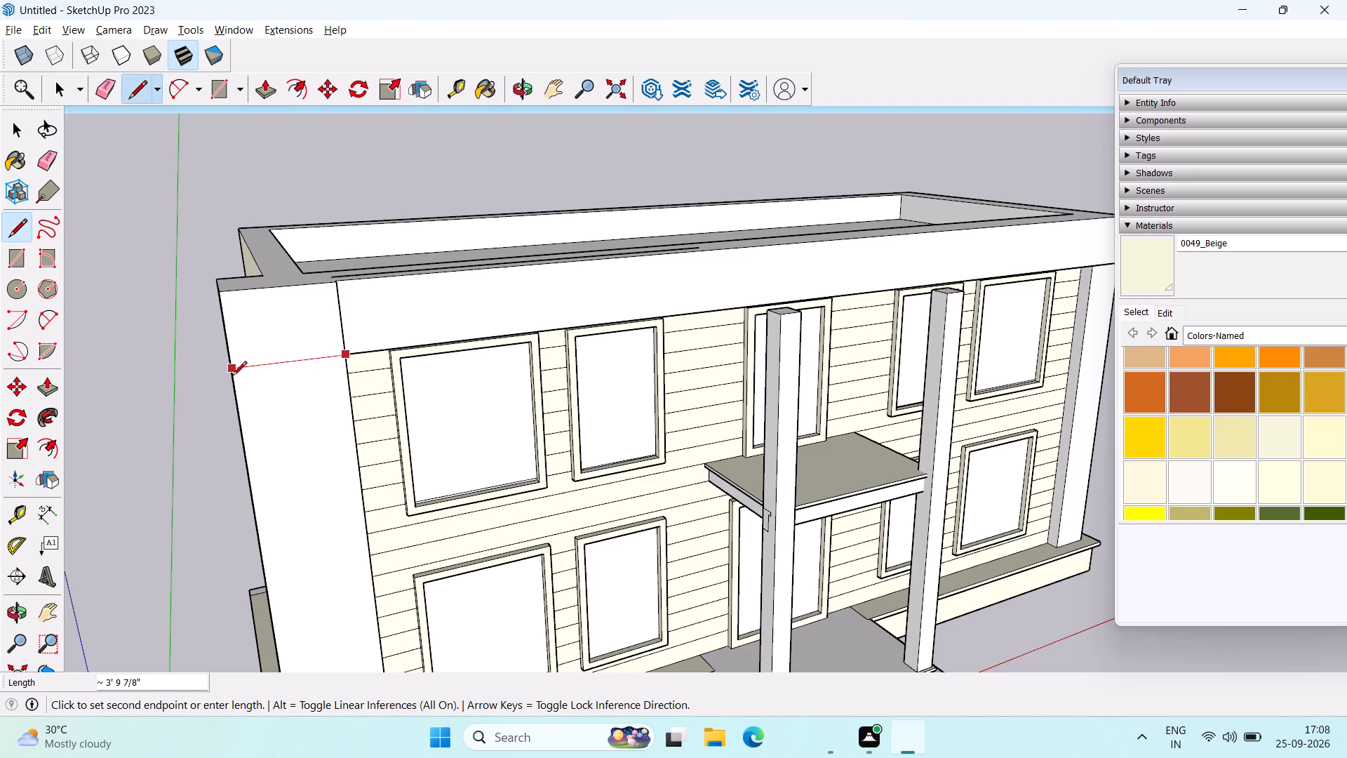
click(232, 377)
middle_drag(234, 368, 578, 404)
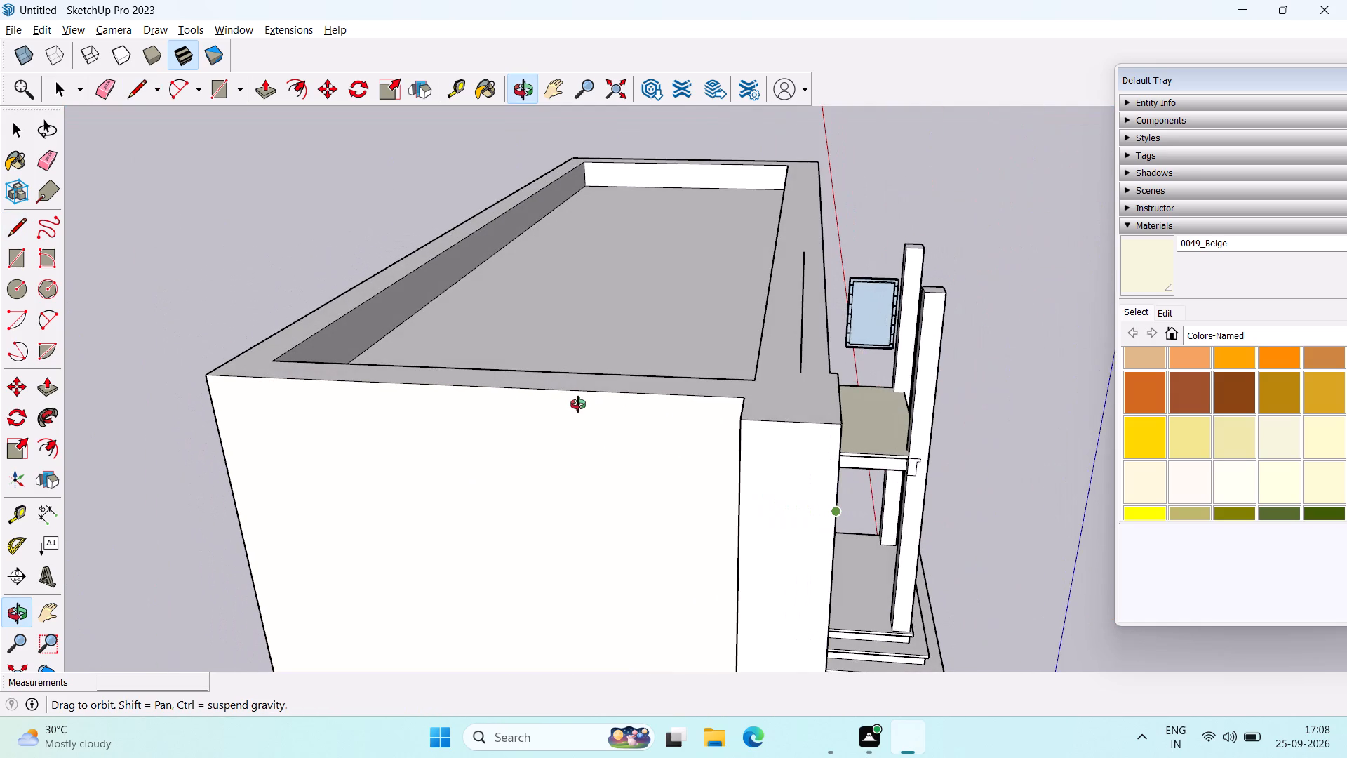
middle_drag(578, 404, 576, 405)
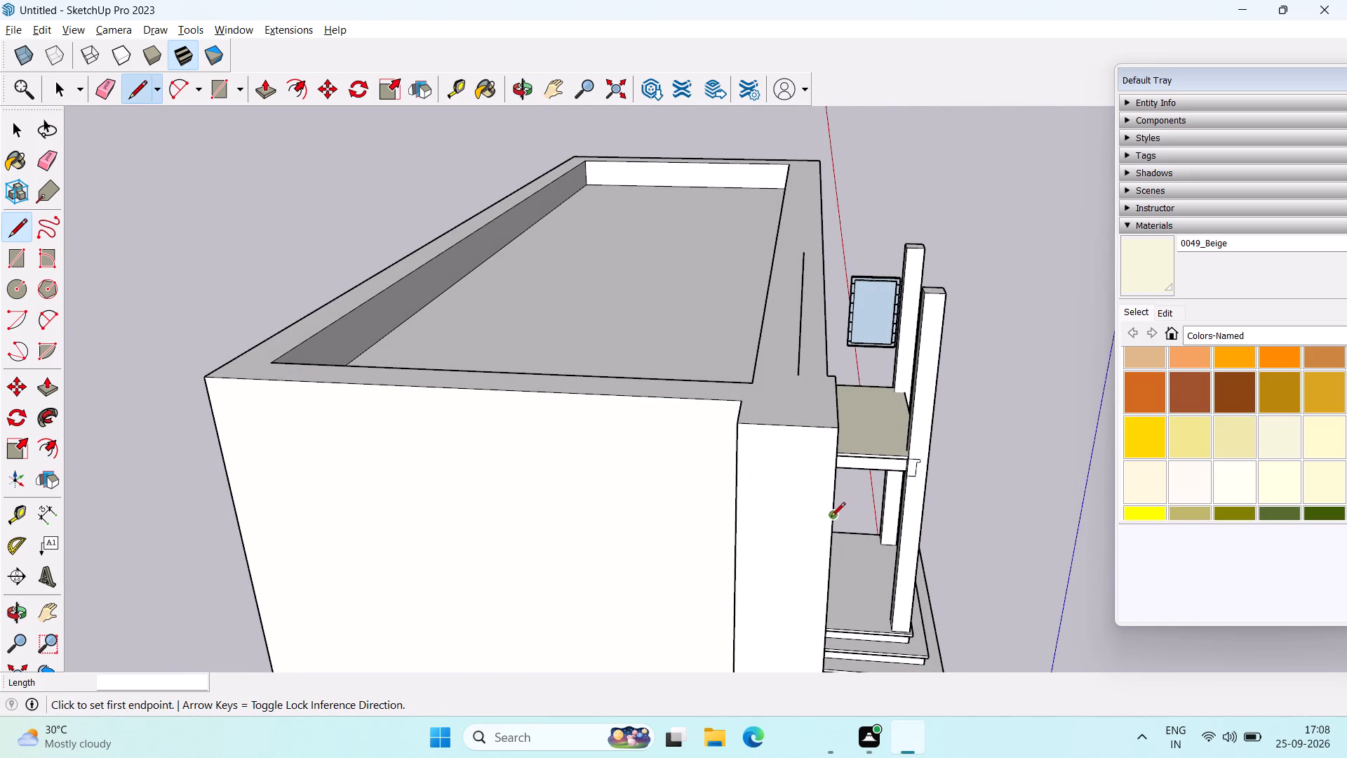
click(829, 517)
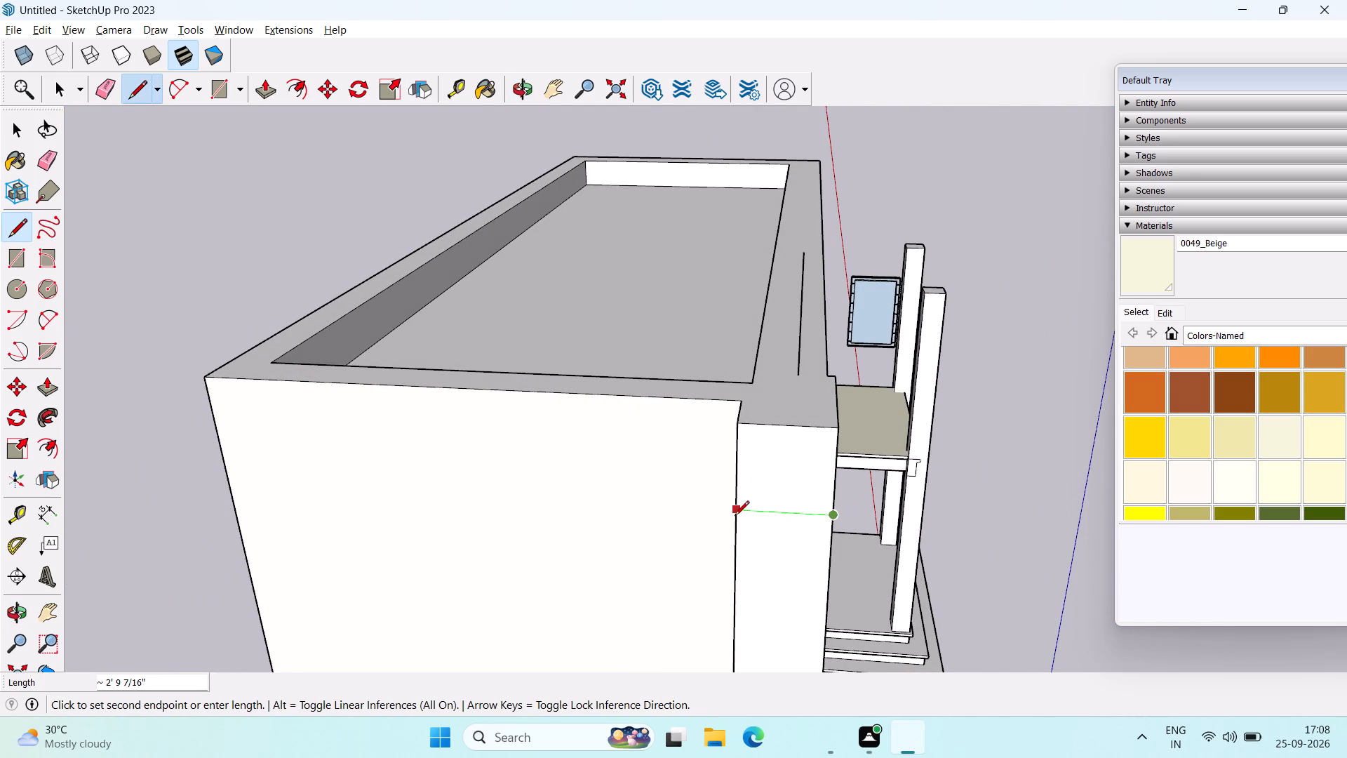
click(735, 517)
key(space)
Examine the extended parapet and the outlined corner pillar from the front and from above.
middle_drag(818, 511, 457, 453)
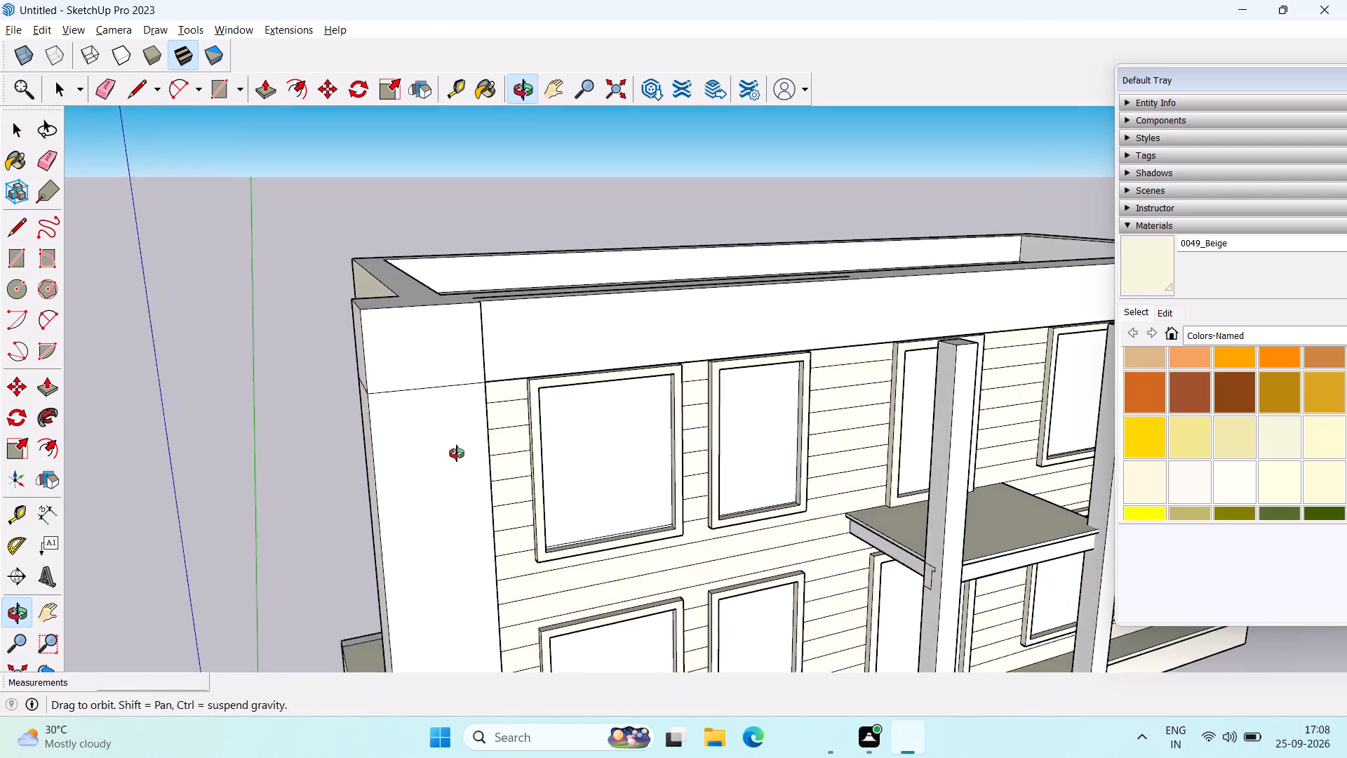
middle_drag(457, 453, 399, 432)
scroll(422, 412, down, 4)
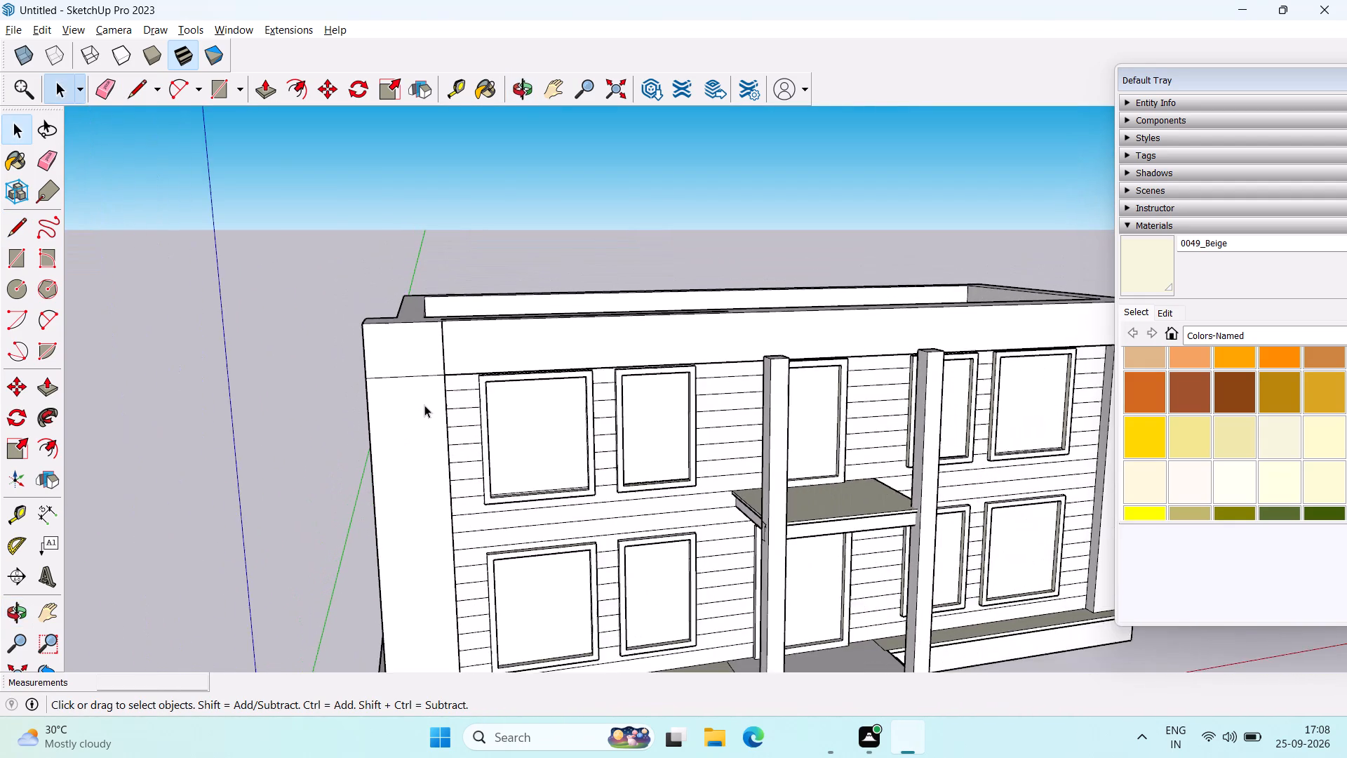
middle_drag(444, 399, 357, 415)
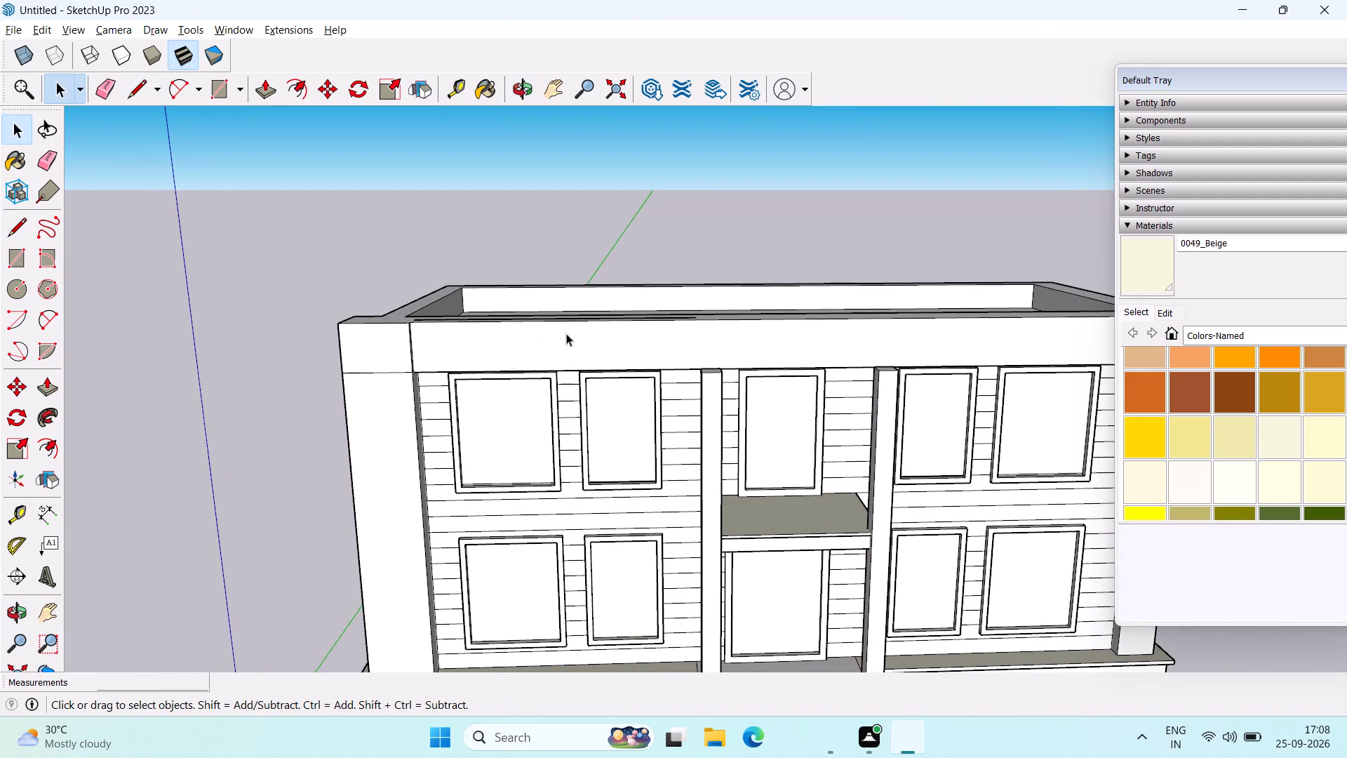
key(w)
middle_drag(414, 345, 372, 520)
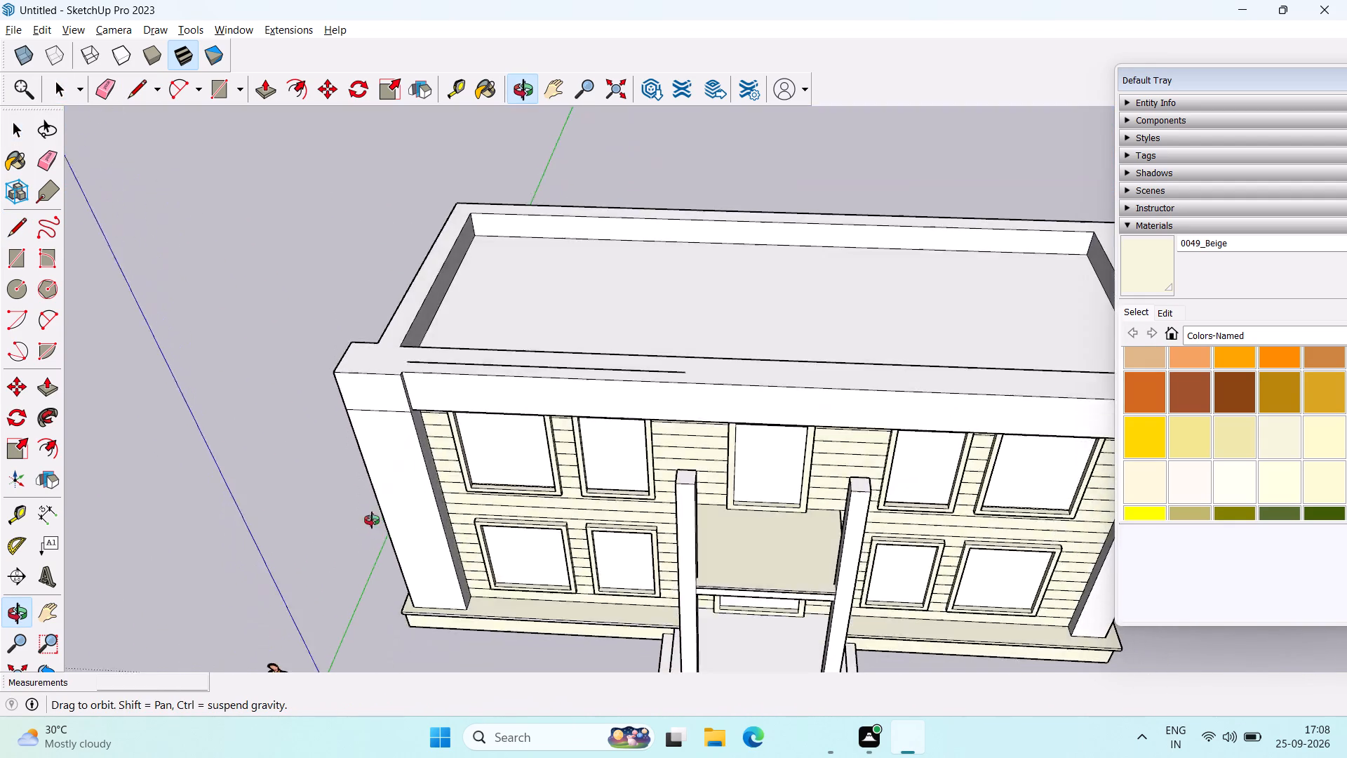
middle_drag(372, 520, 391, 545)
scroll(497, 458, down, 3)
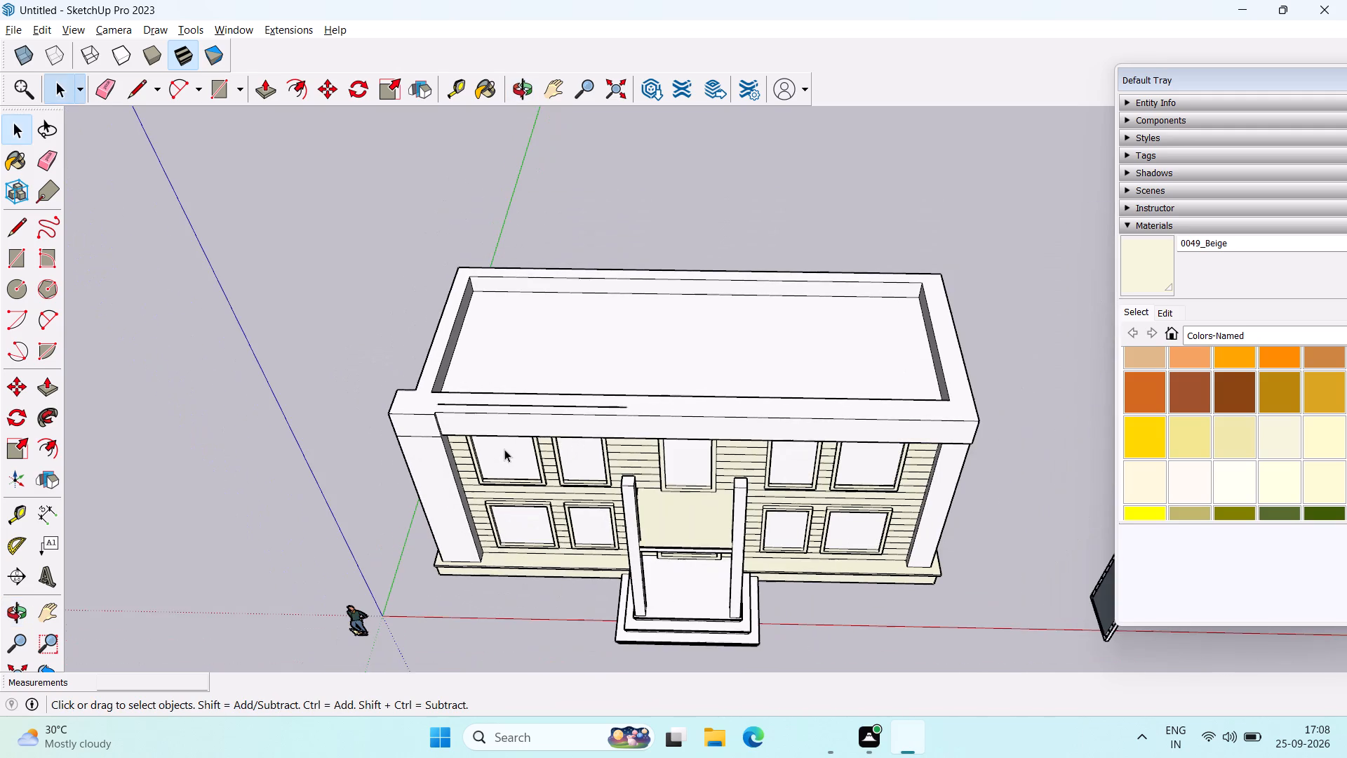
scroll(504, 449, down, 1)
shift+middle_drag(641, 434, 563, 446)
middle_drag(470, 485, 513, 404)
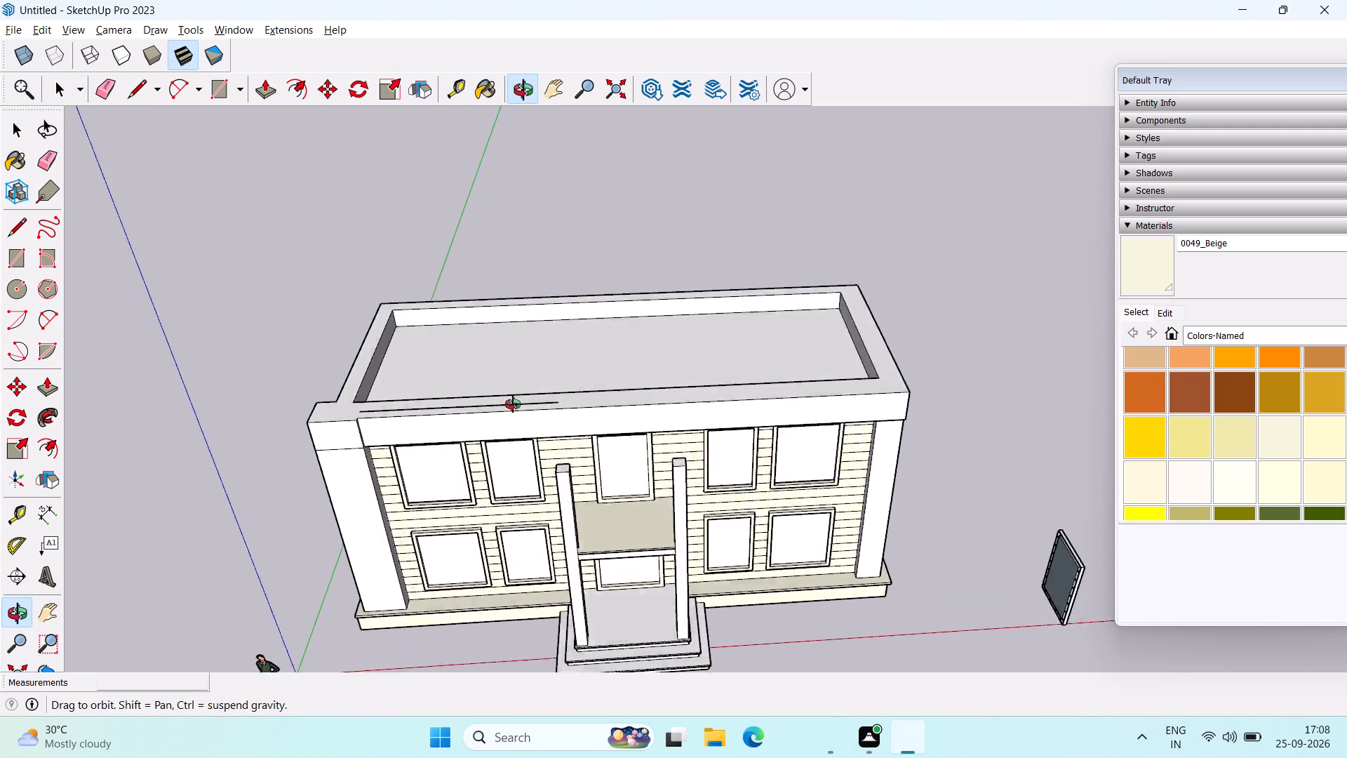
middle_drag(513, 404, 550, 334)
Push/Pull the pillar's upper front face, above the drawn line, inward about 3" to align with the parapet.
scroll(346, 463, up, 3)
middle_drag(356, 460, 401, 699)
key(p)
click(389, 563)
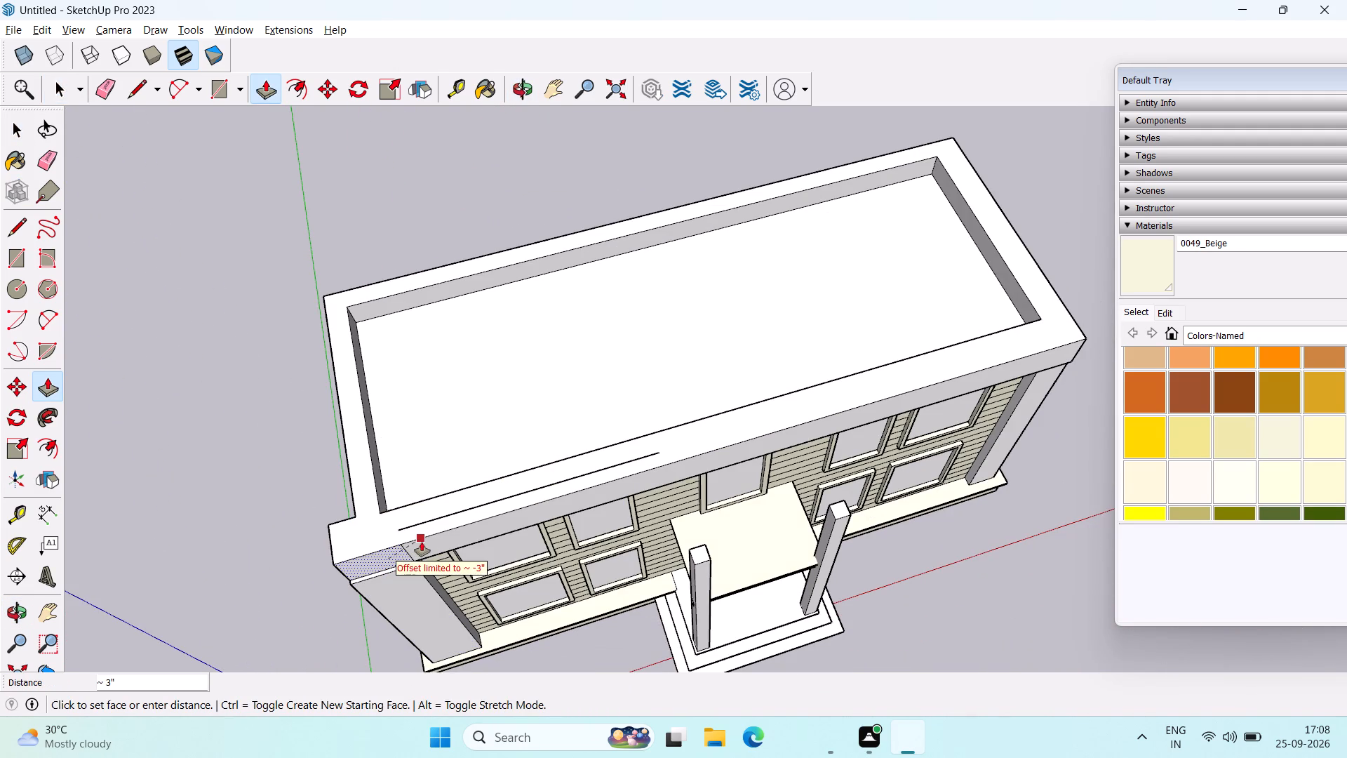
click(422, 542)
middle_drag(433, 592, 443, 518)
Push/Pull the corner pillar's front face below the parapet line inward about 3".
click(415, 577)
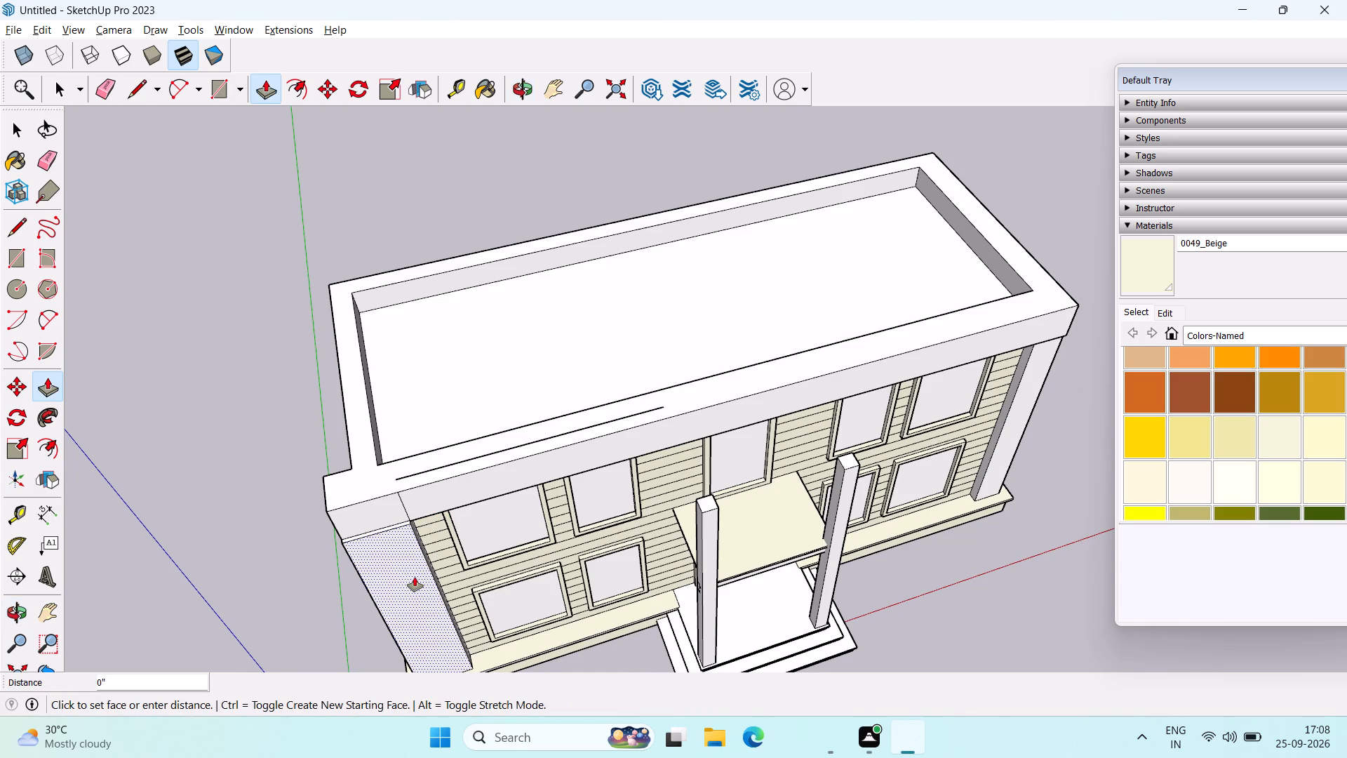
middle_drag(413, 563, 518, 241)
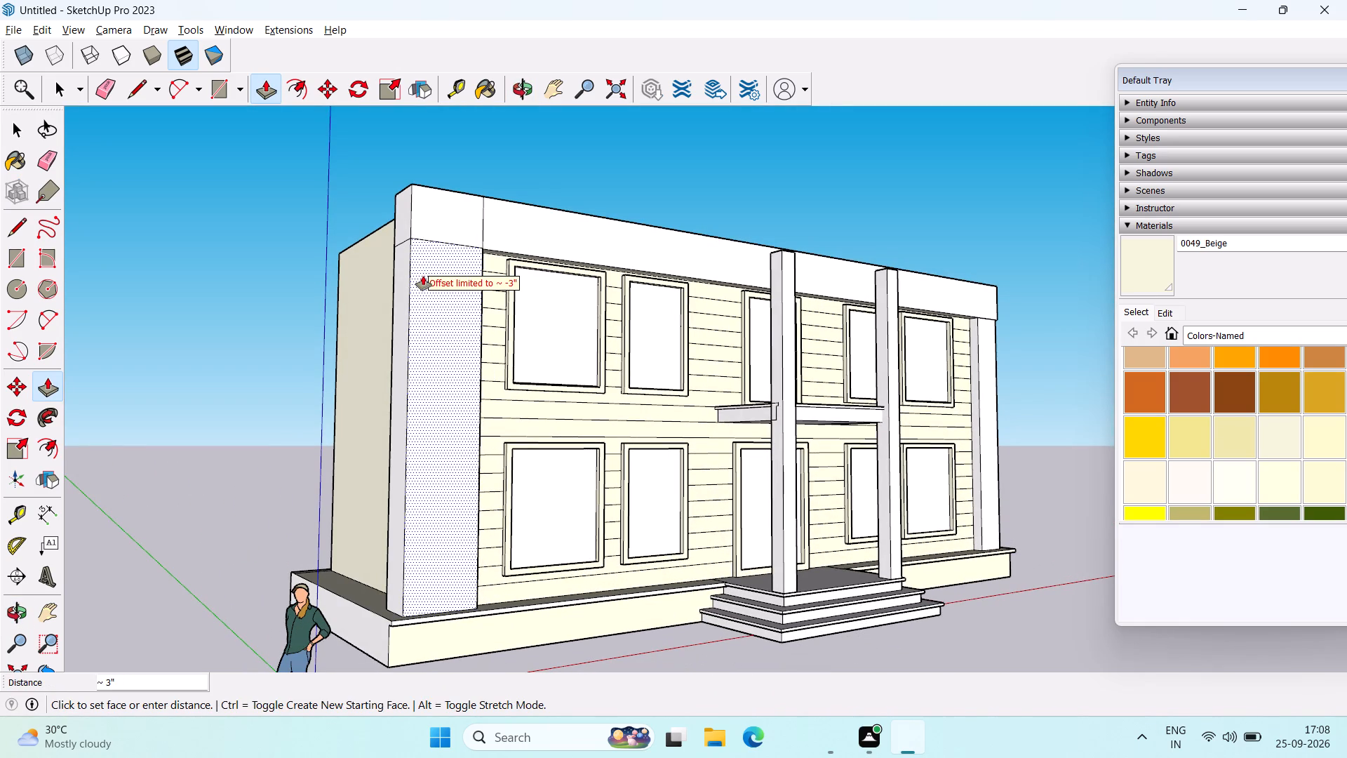
middle_drag(423, 275, 540, 350)
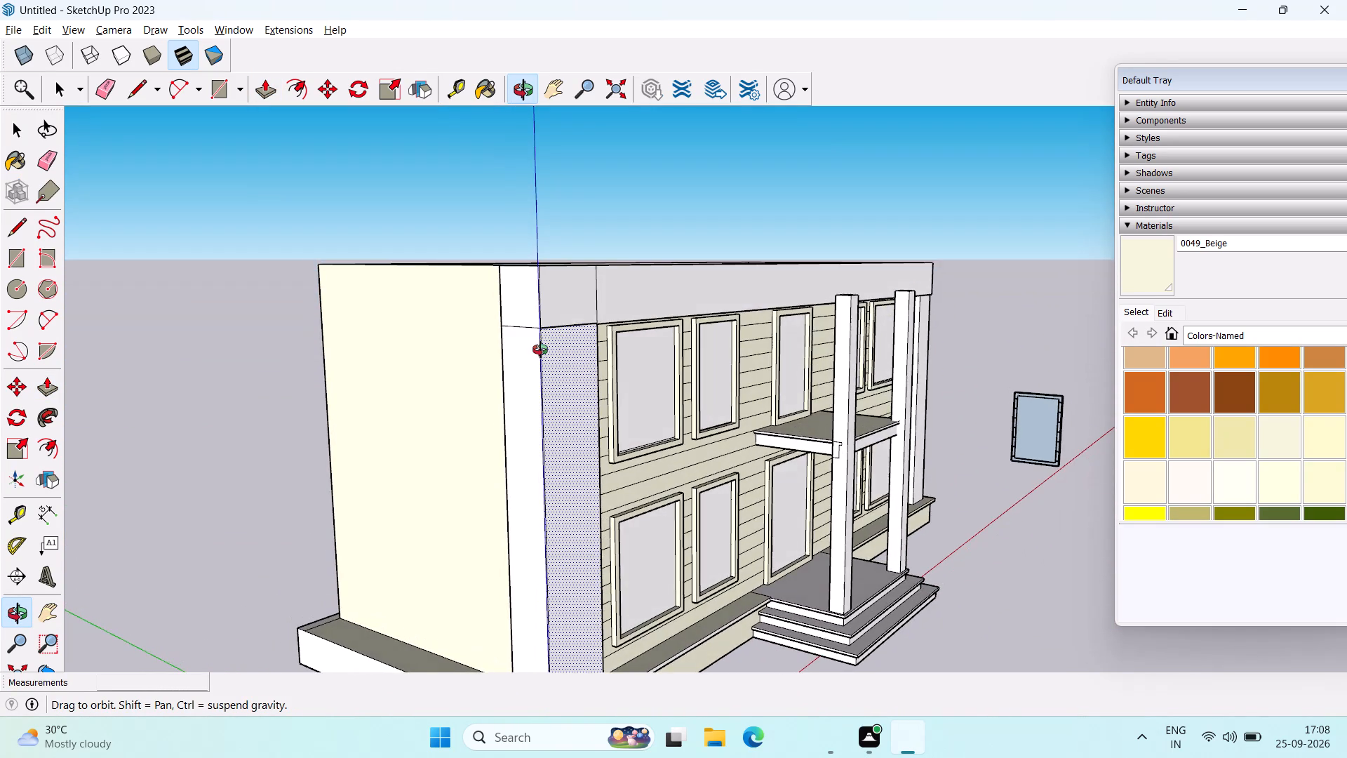
middle_drag(540, 350, 540, 285)
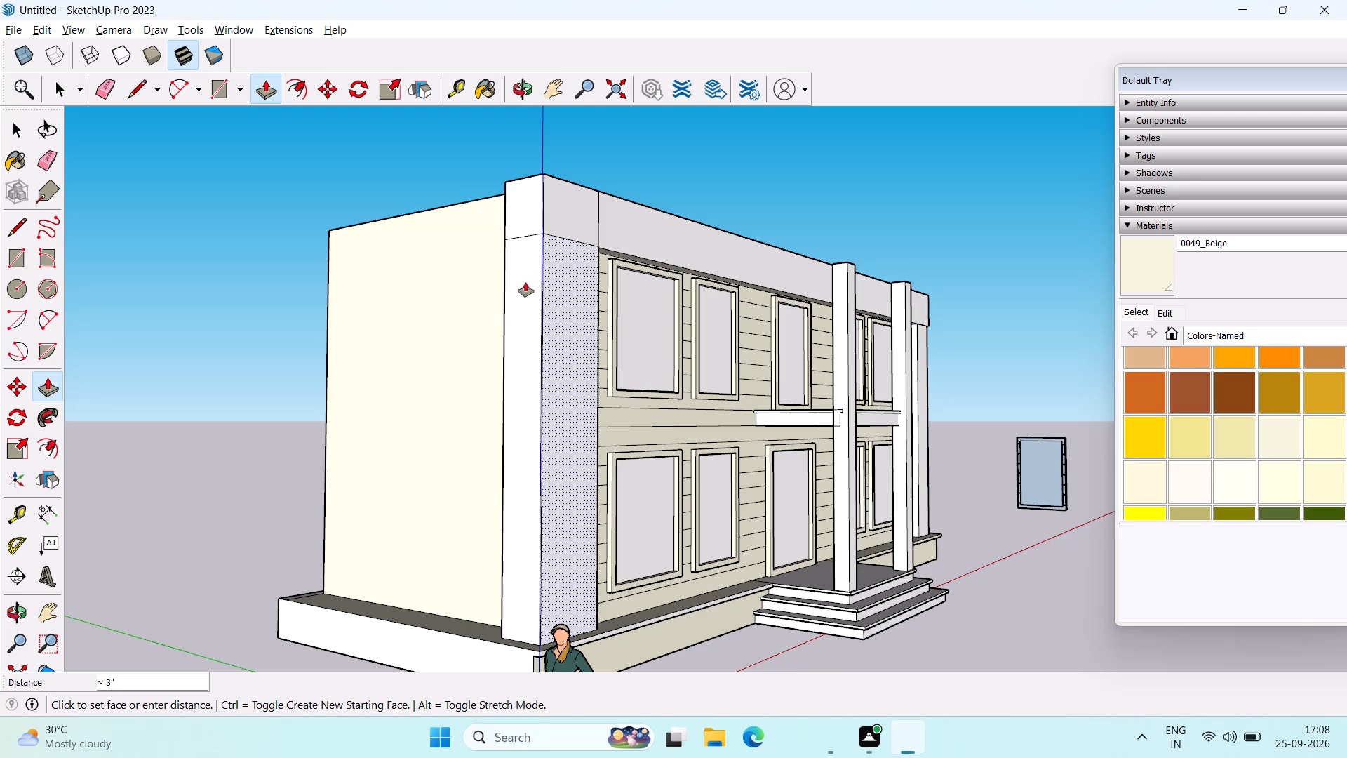
click(569, 338)
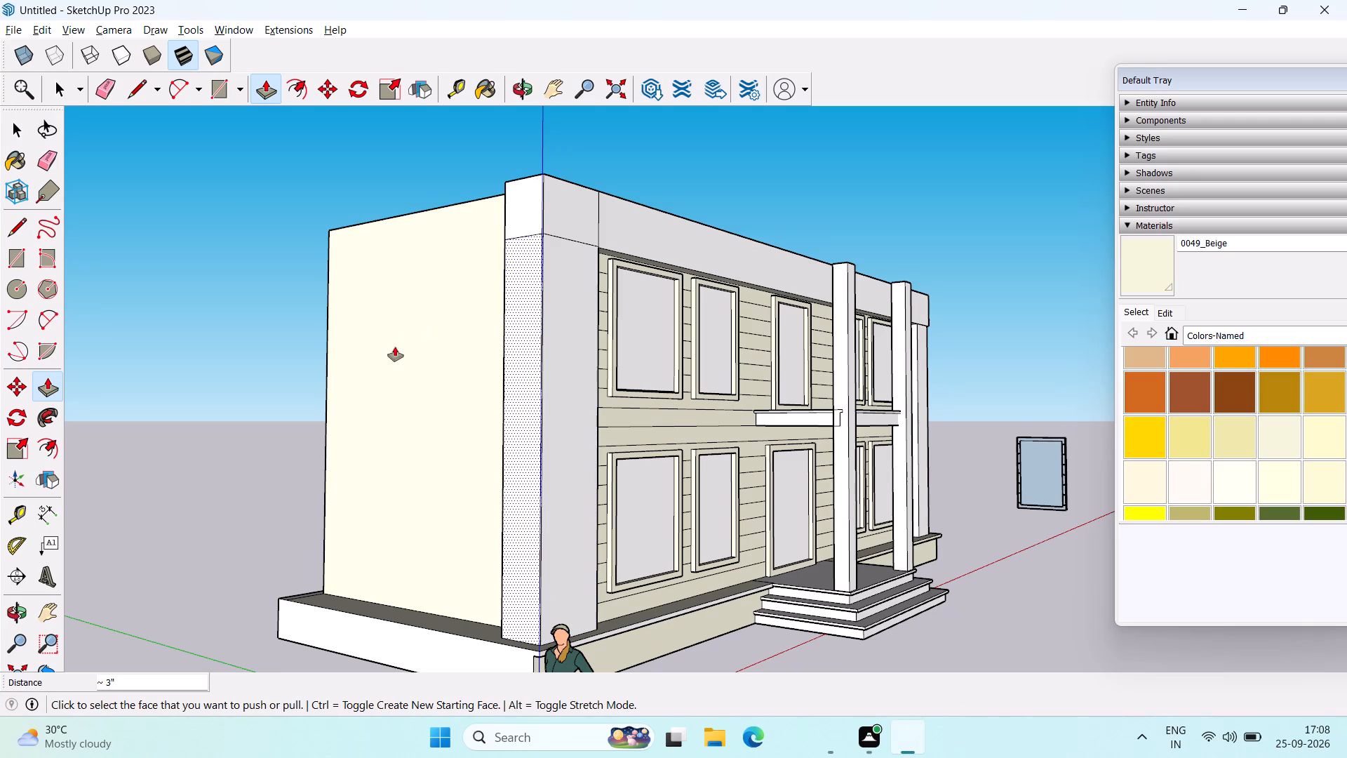
Push/Pull the same pillar front face inward another 2 3/4" and repeat that distance on its side face.
click(570, 373)
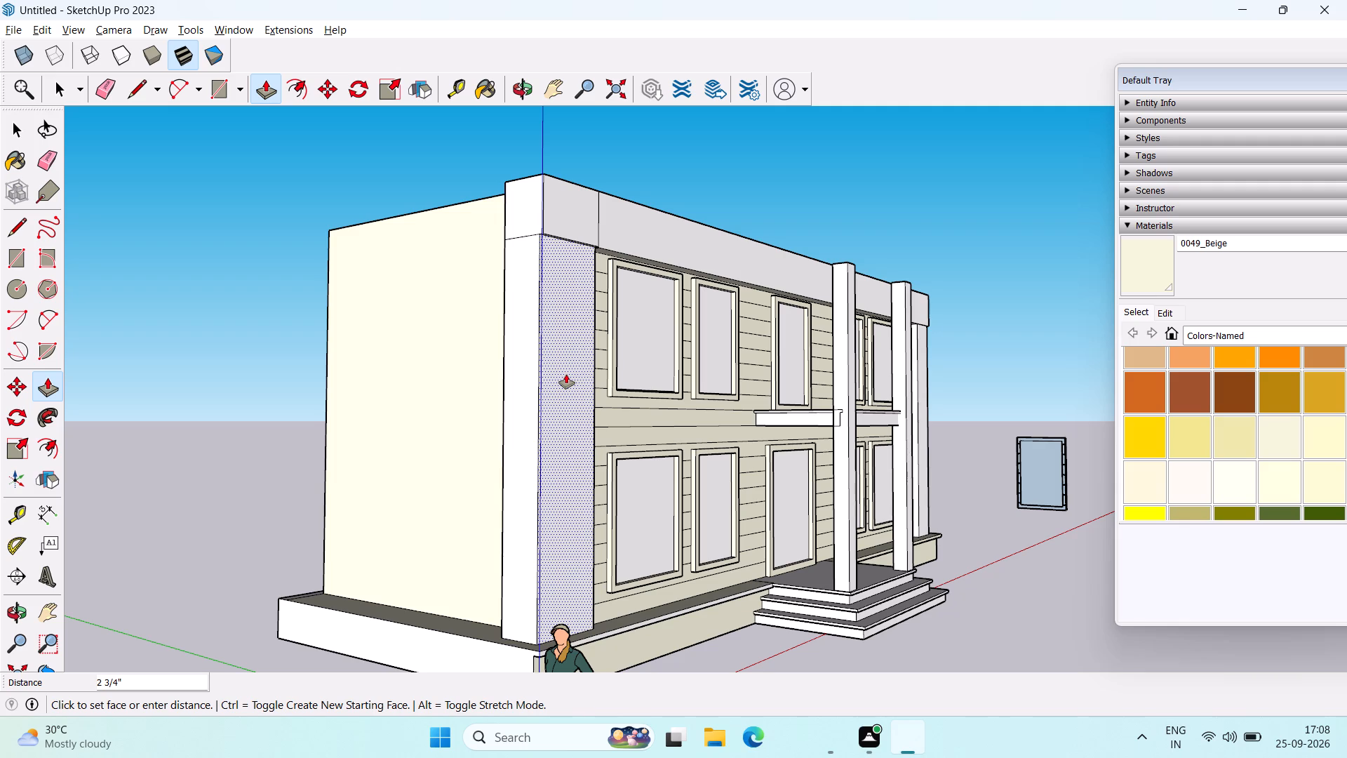
click(566, 374)
double_click(527, 353)
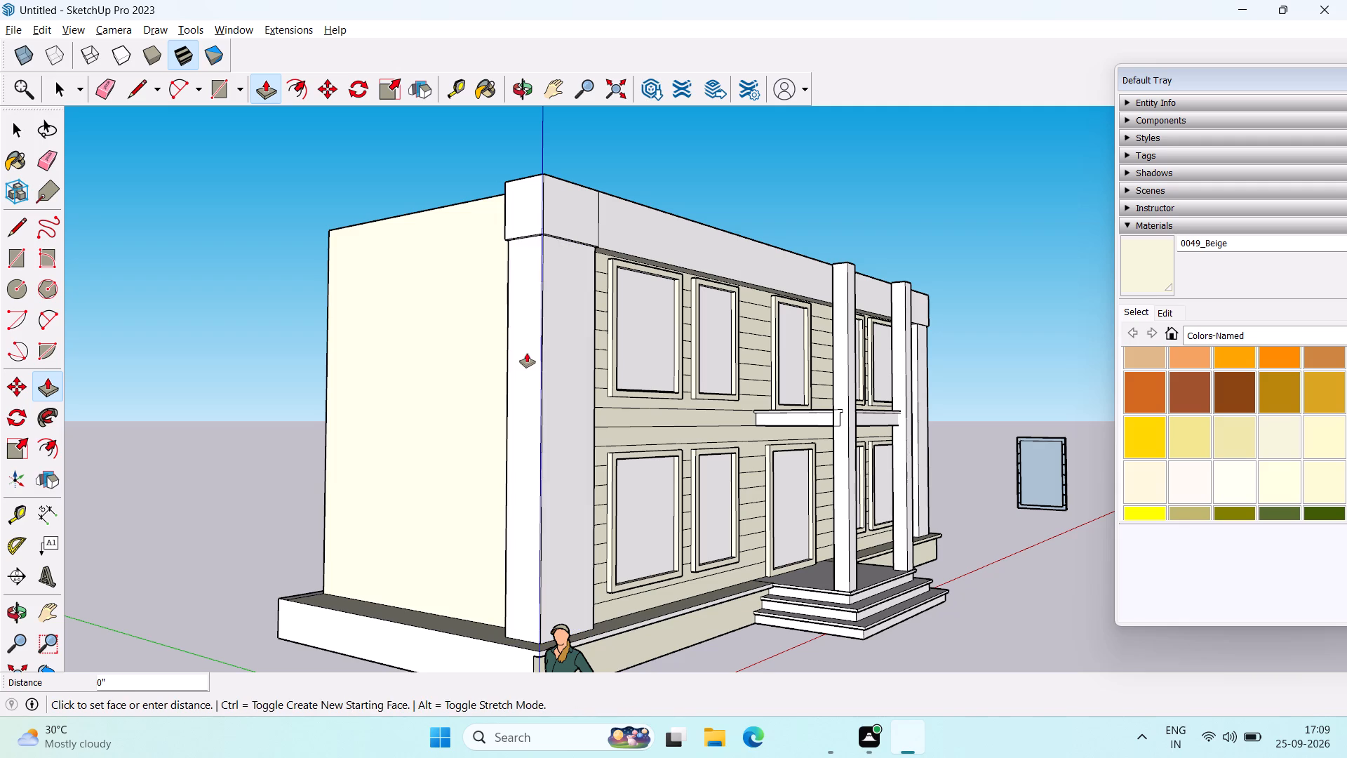
Erase the vertical seam between the corner block and the front parapet, and the stray line along the parapet's top face.
middle_drag(538, 351, 293, 552)
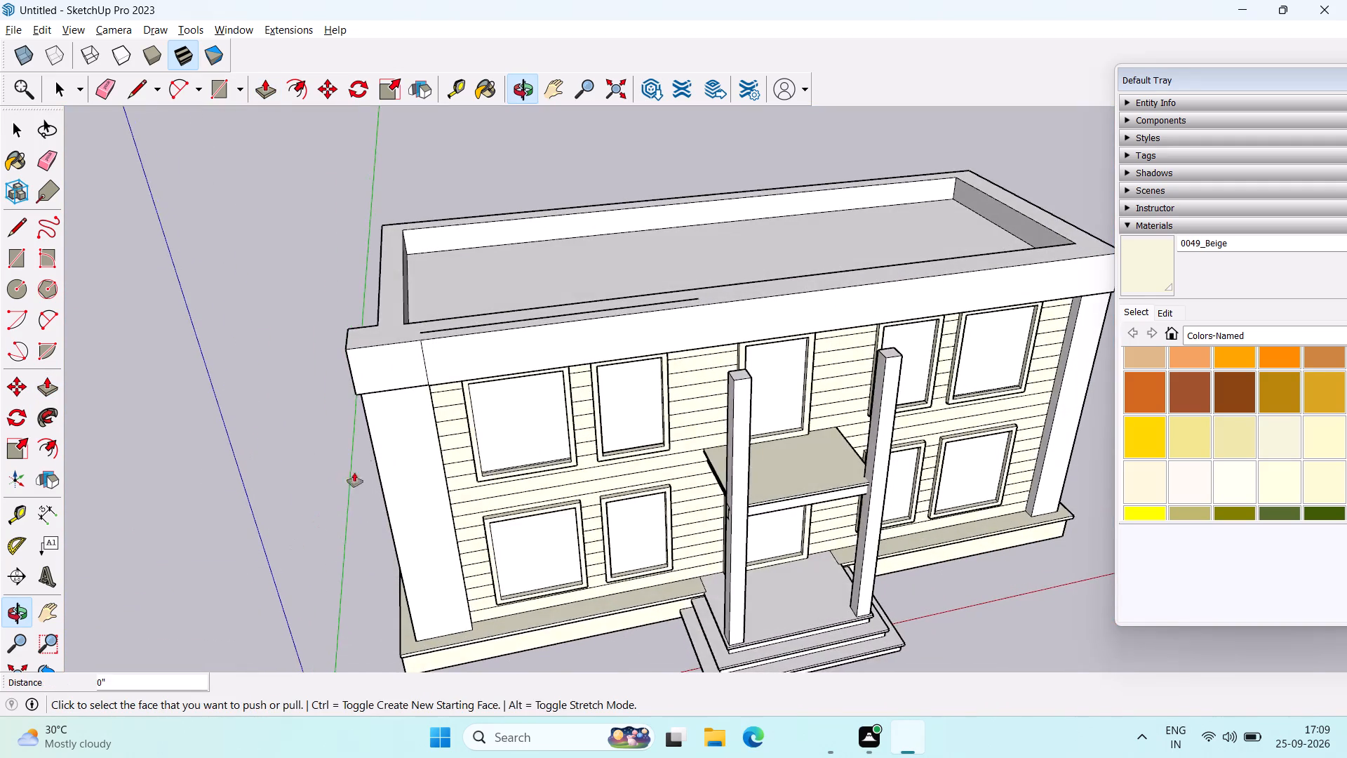
scroll(380, 397, up, 5)
key(space)
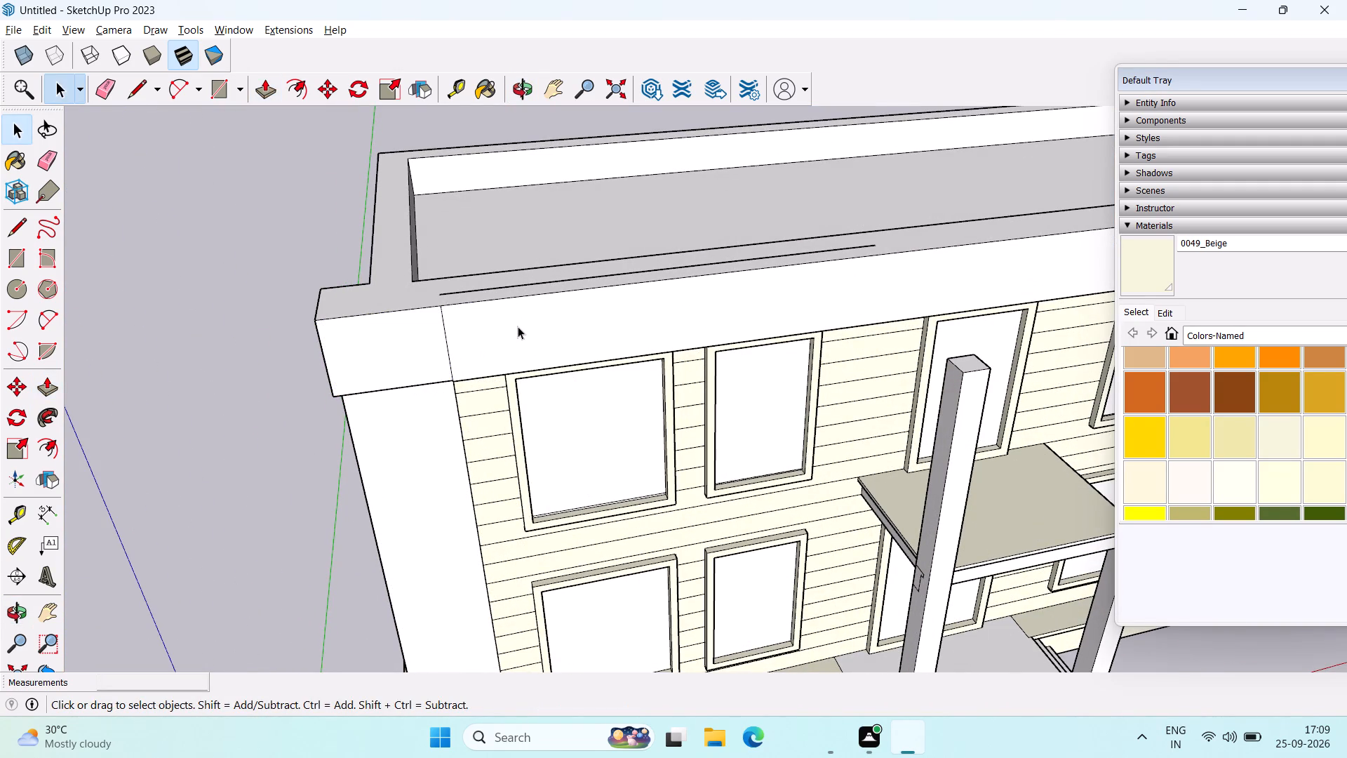
key(e)
click(447, 334)
click(486, 289)
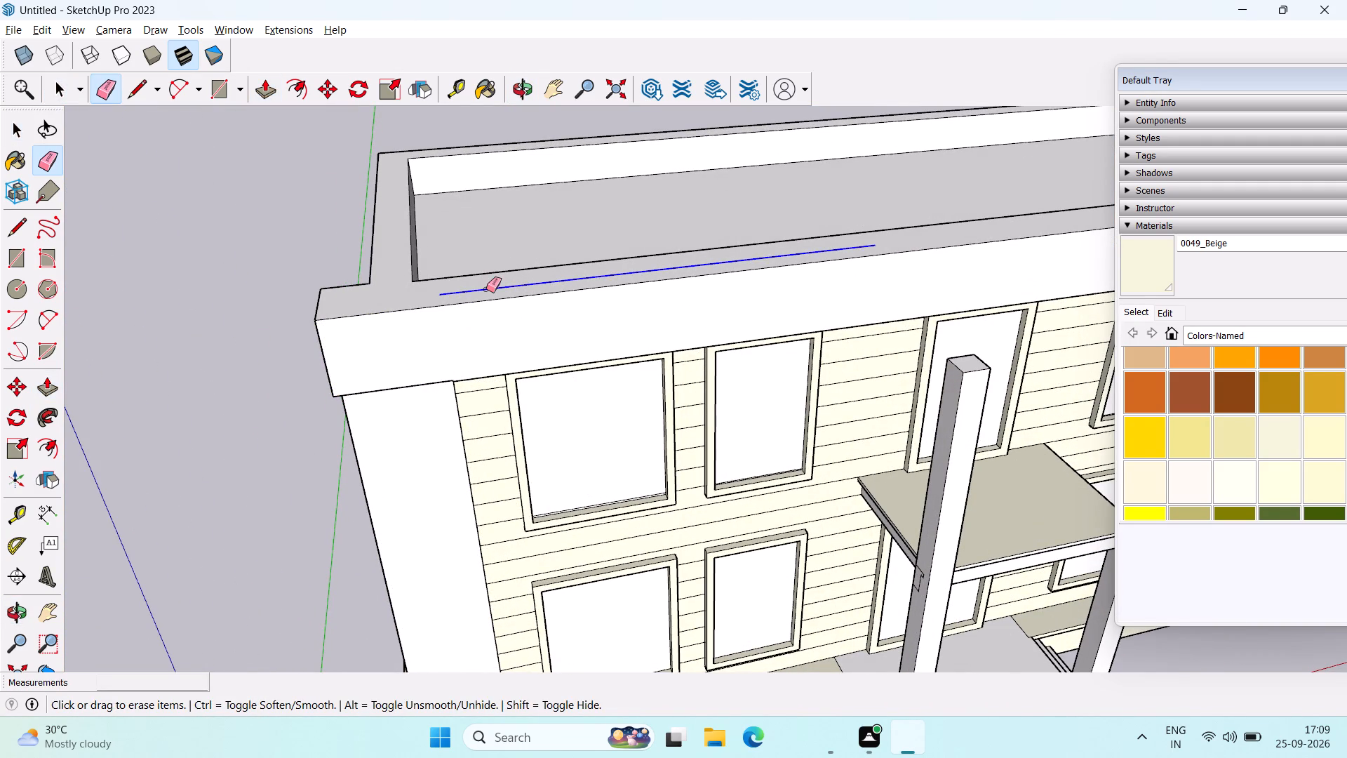
Erase the tiny leftover marks on the parapet's top face at both ends of the removed line.
scroll(564, 304, down, 2)
middle_drag(583, 329, 577, 401)
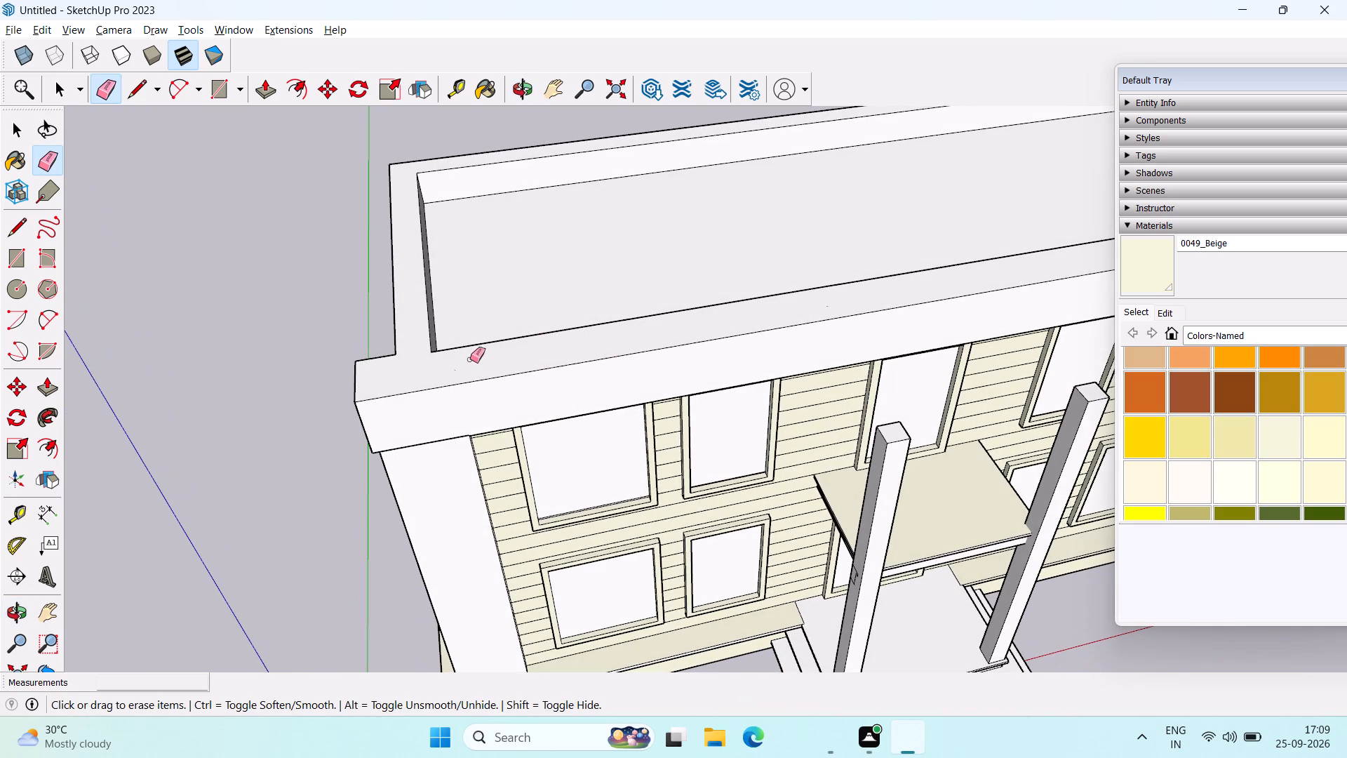
double_click(459, 369)
click(457, 369)
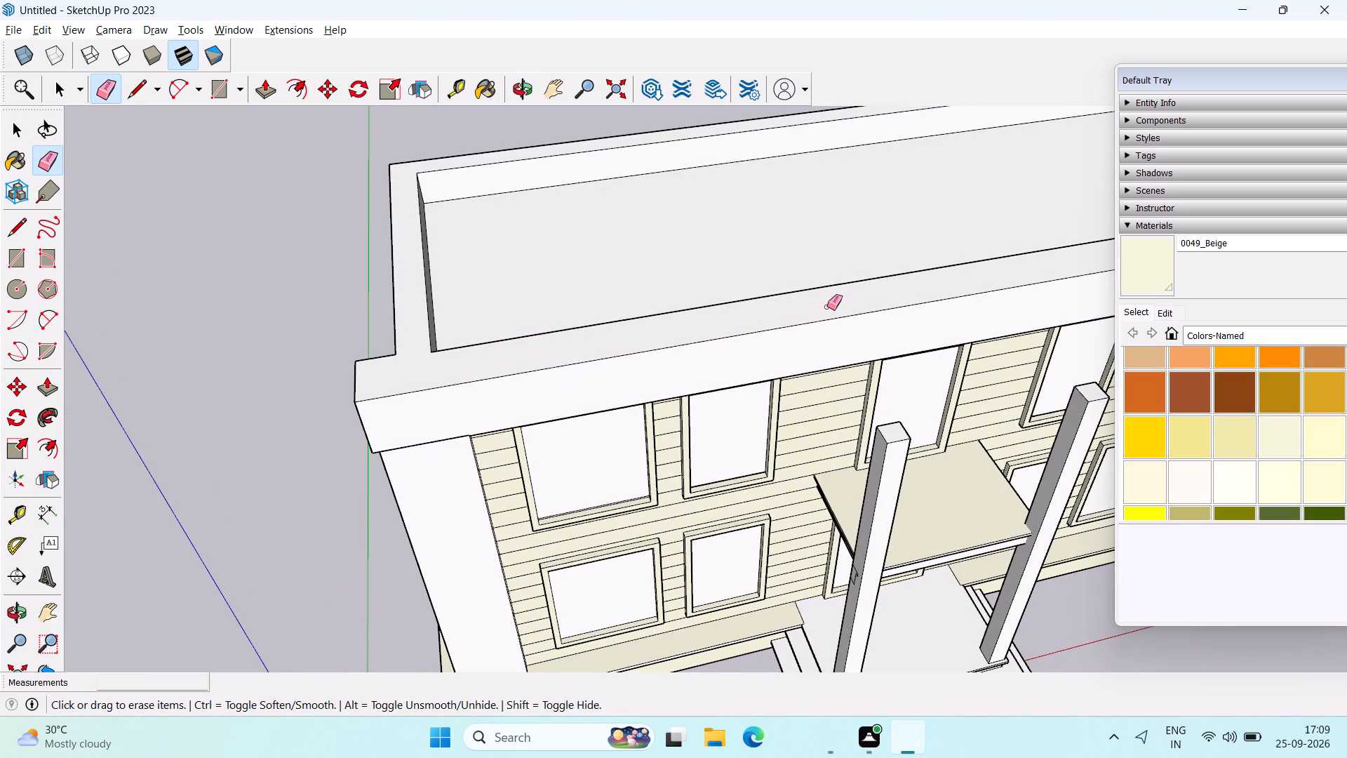
triple_click(827, 307)
scroll(838, 373, down, 2)
double_click(834, 317)
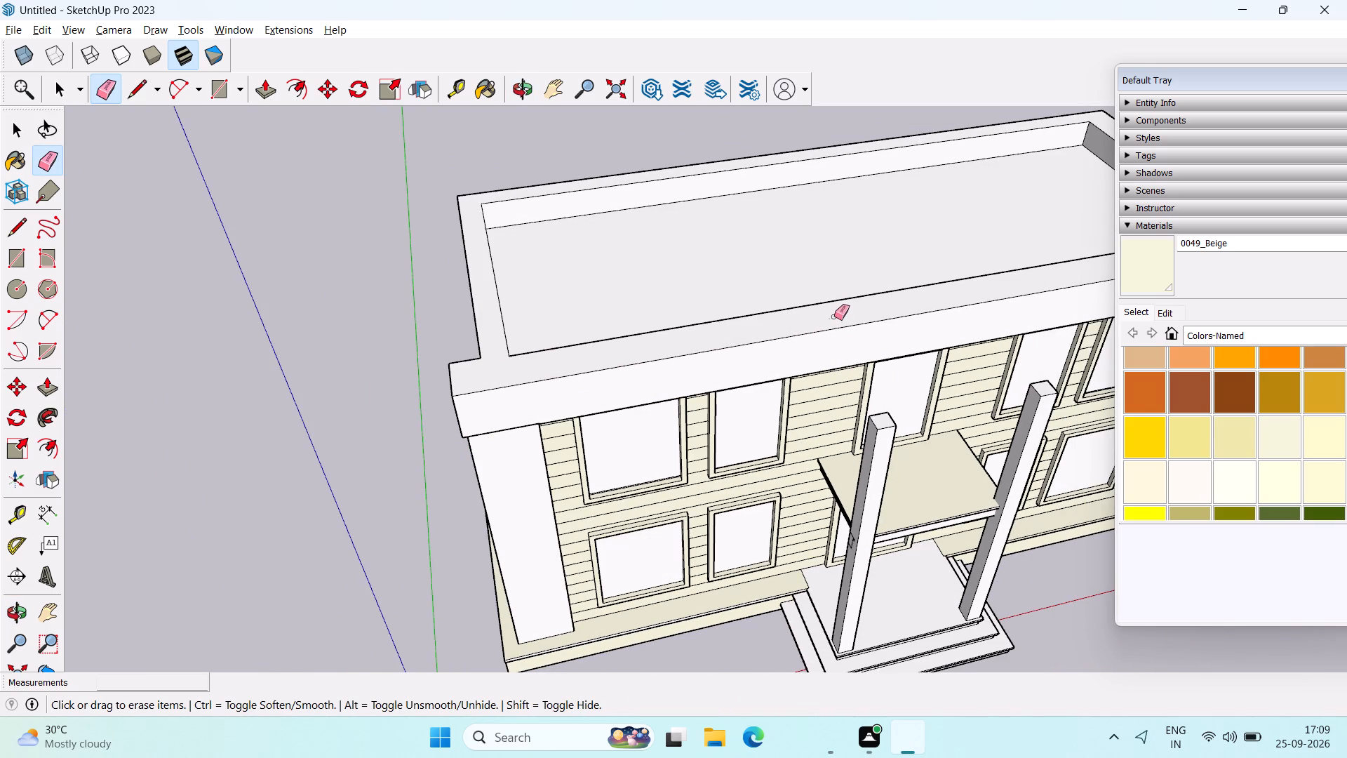
click(831, 317)
scroll(845, 380, down, 3)
middle_drag(845, 403, 578, 158)
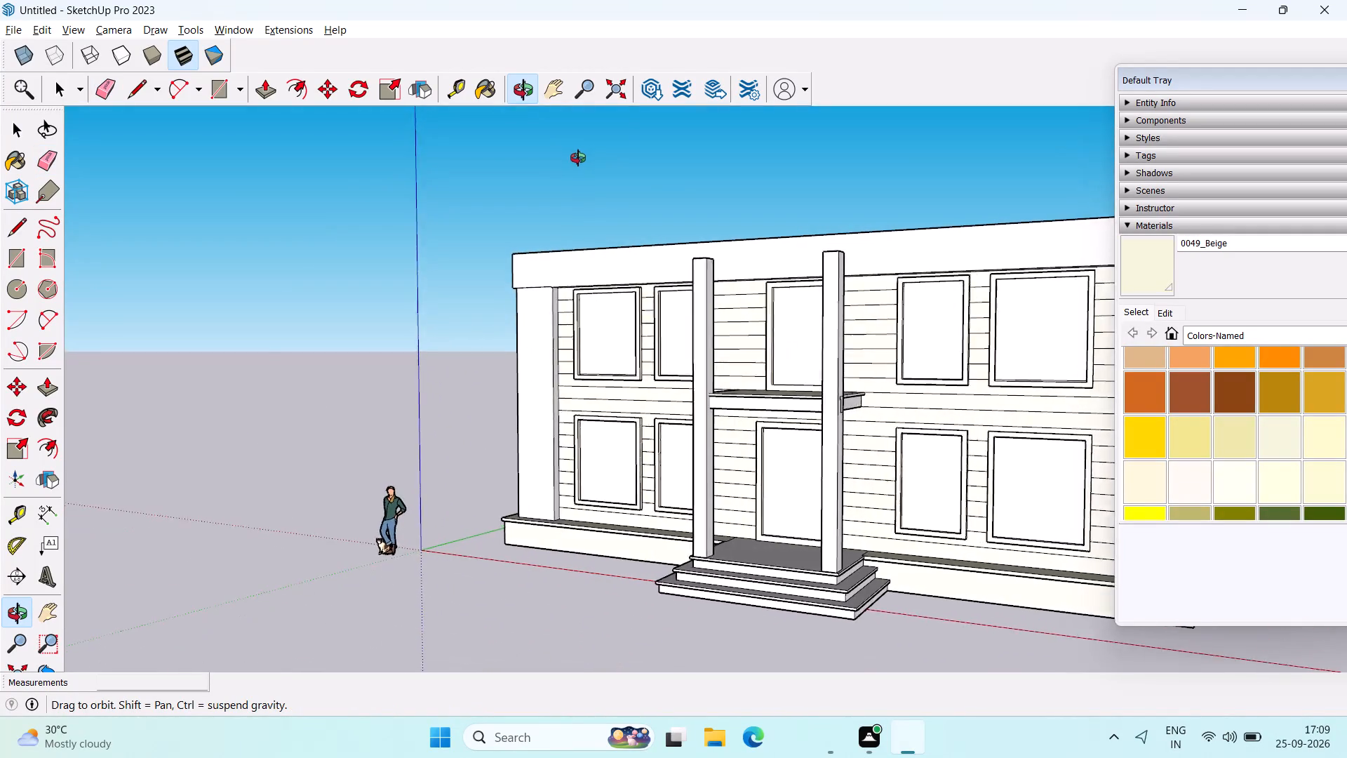
Examine the roof parapet and both corner pillars from the rear, front and above.
middle_drag(578, 158, 1101, 364)
middle_drag(697, 521, 1090, 468)
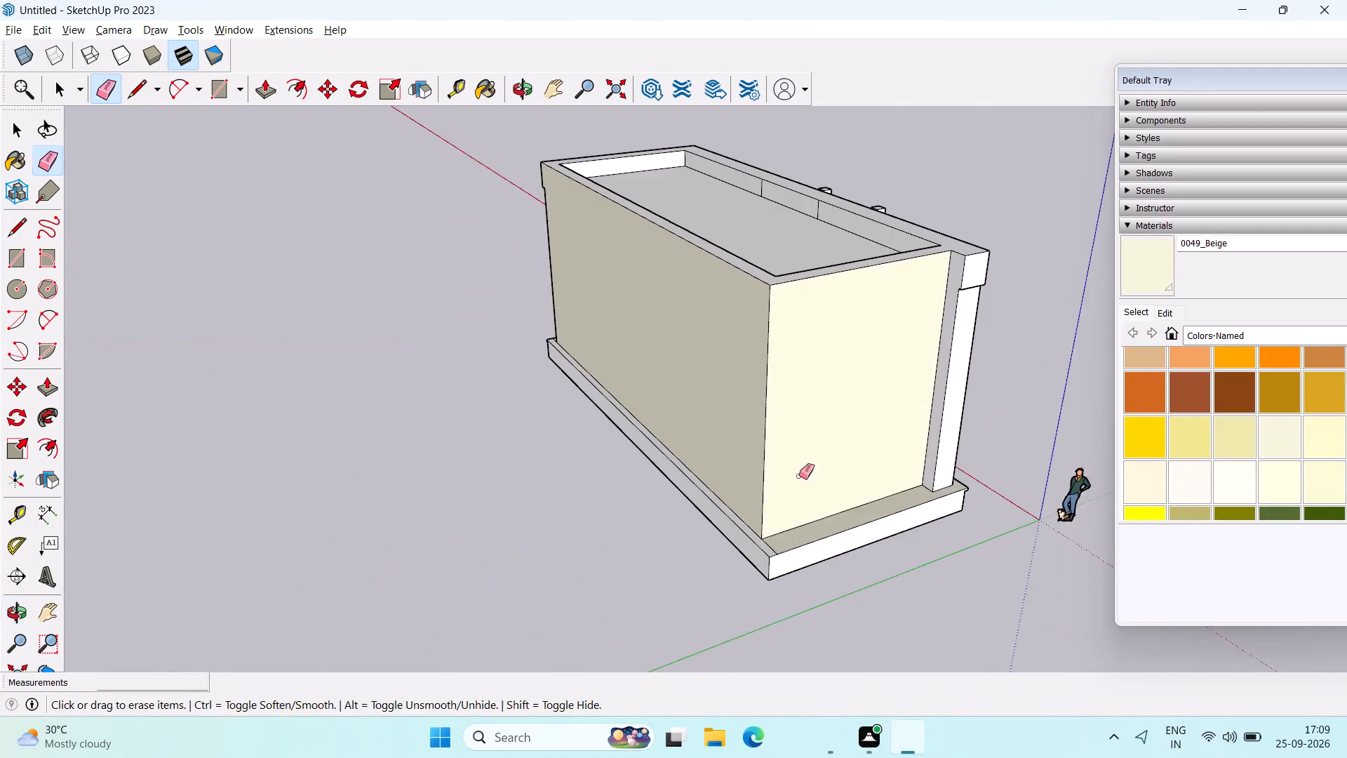
middle_drag(576, 437, 950, 375)
middle_drag(429, 413, 866, 383)
middle_drag(450, 374, 939, 509)
scroll(710, 388, up, 2)
middle_drag(686, 381, 814, 399)
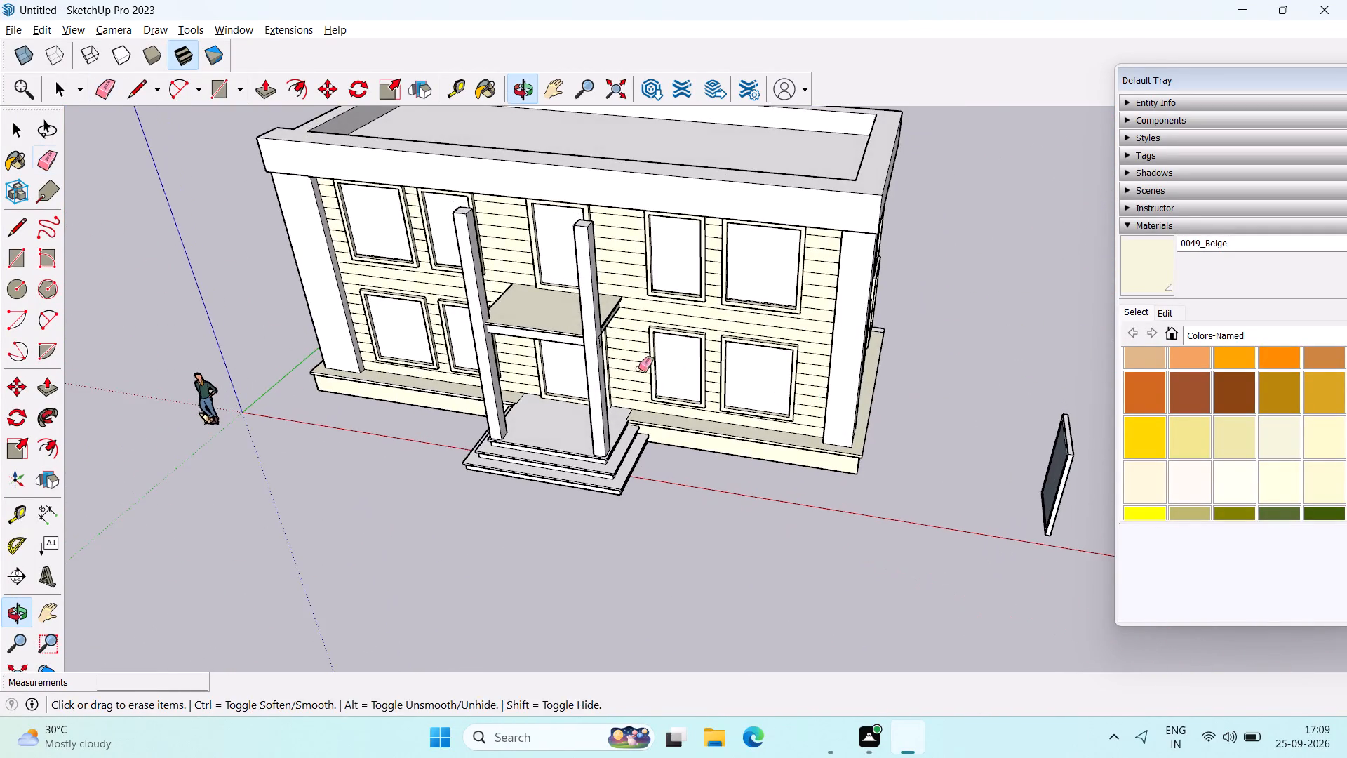
middle_drag(636, 354, 701, 218)
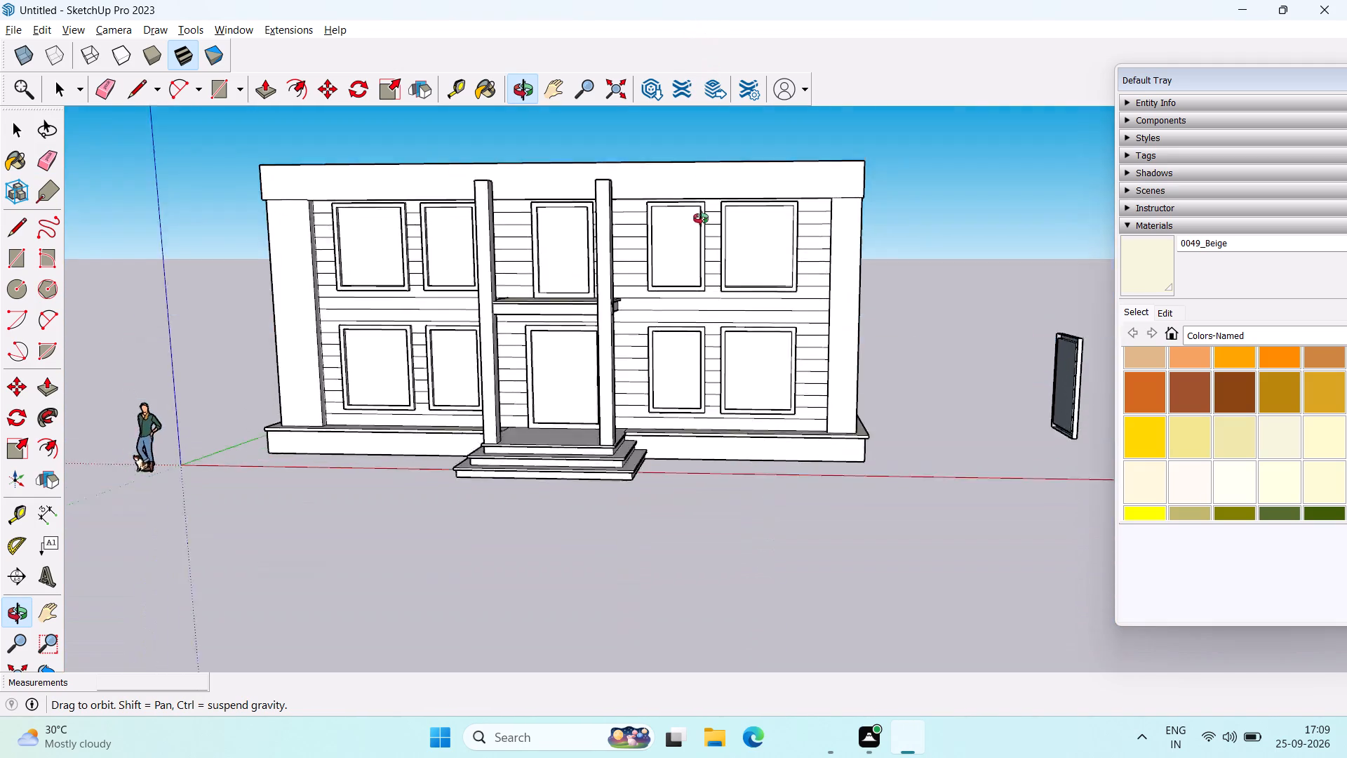
middle_drag(701, 218, 706, 423)
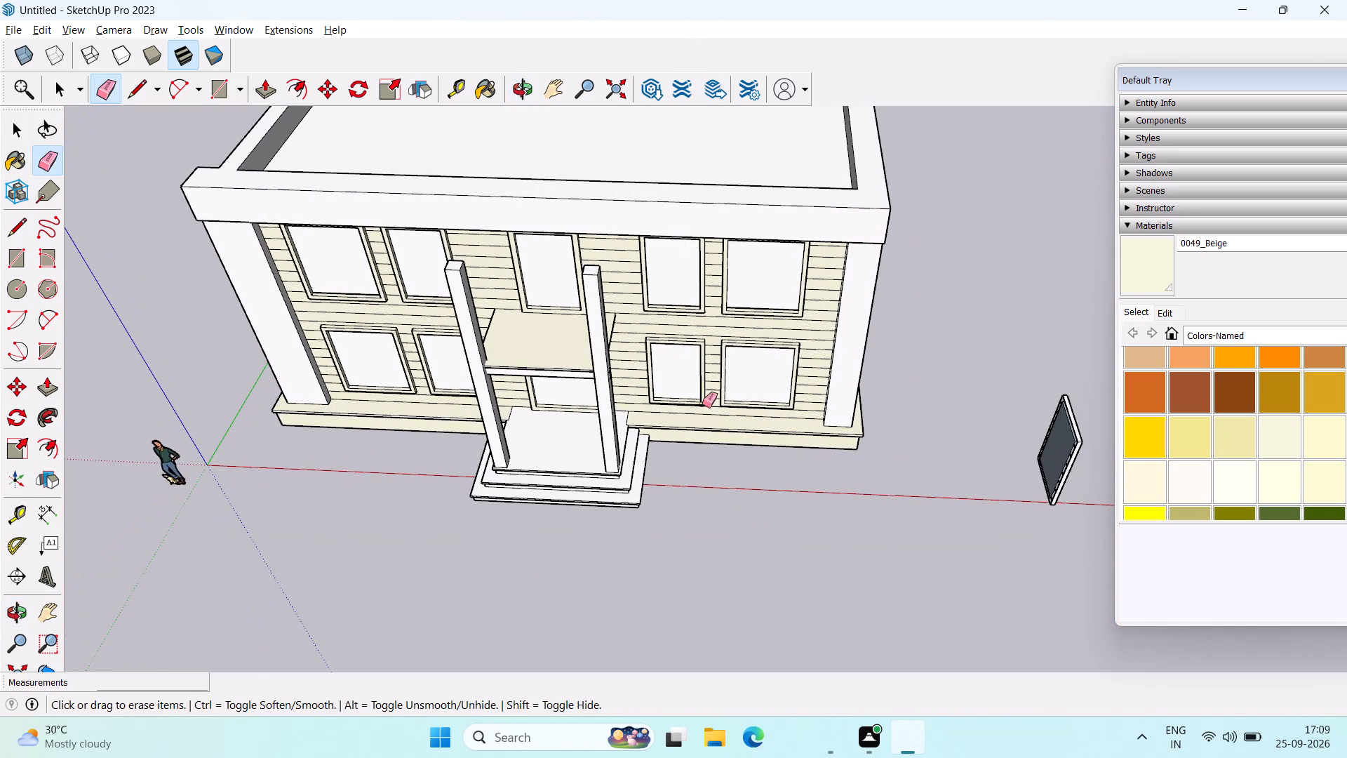
middle_drag(702, 404, 754, 467)
middle_drag(754, 467, 779, 609)
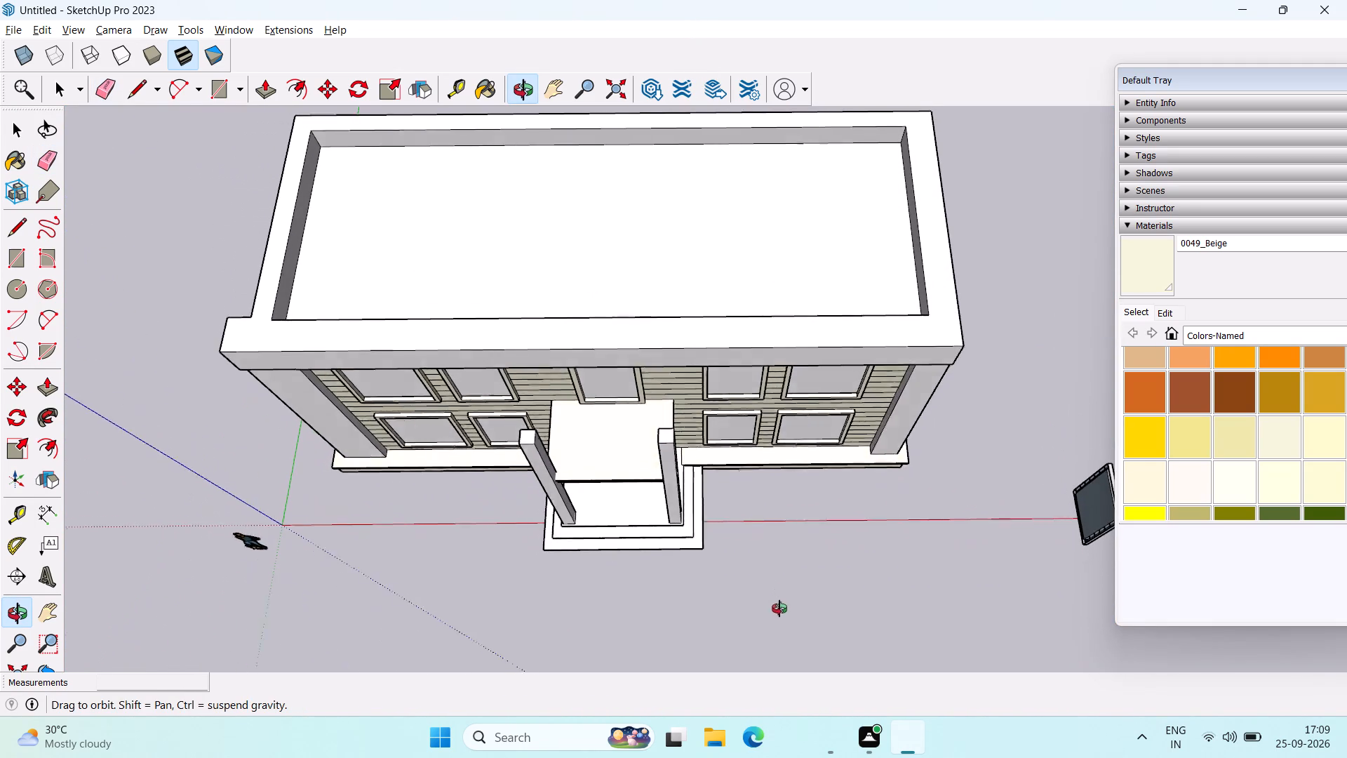
middle_drag(779, 609, 728, 512)
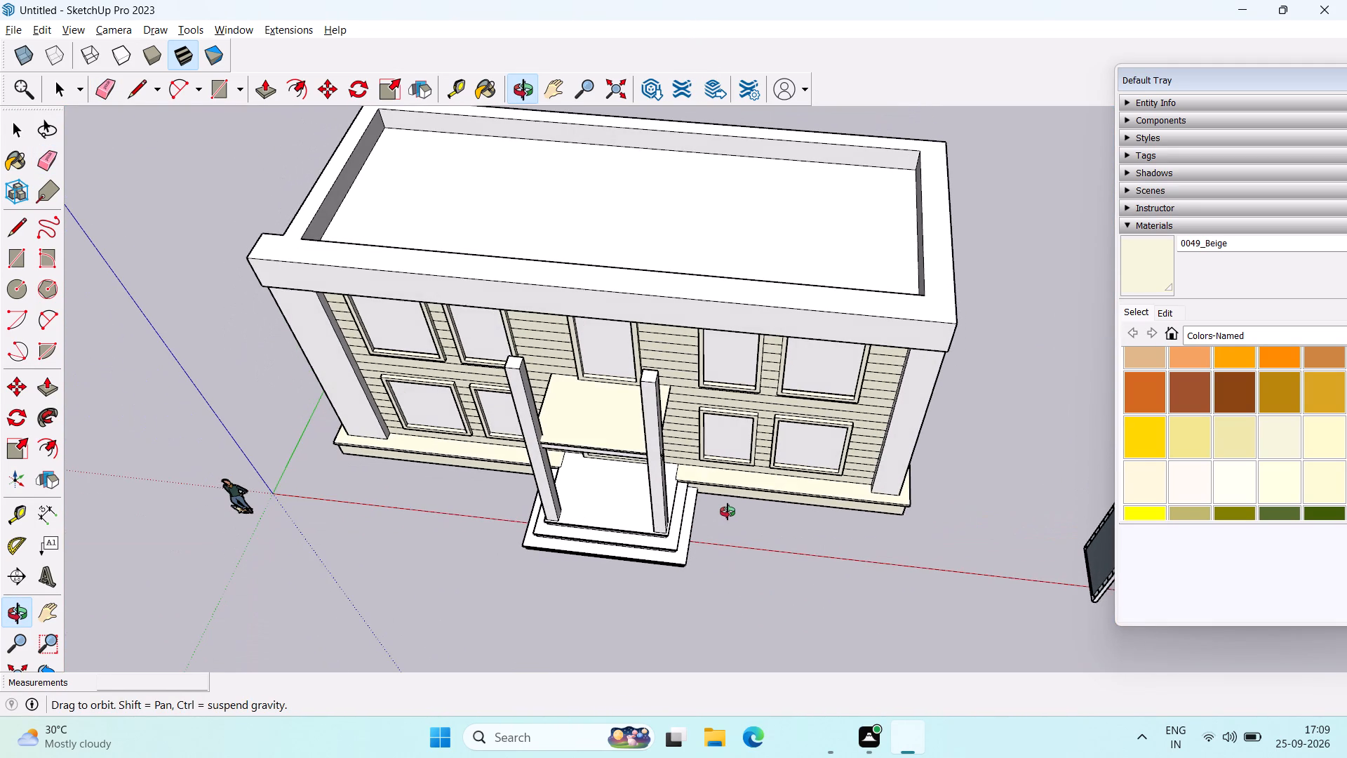
middle_drag(728, 512, 728, 510)
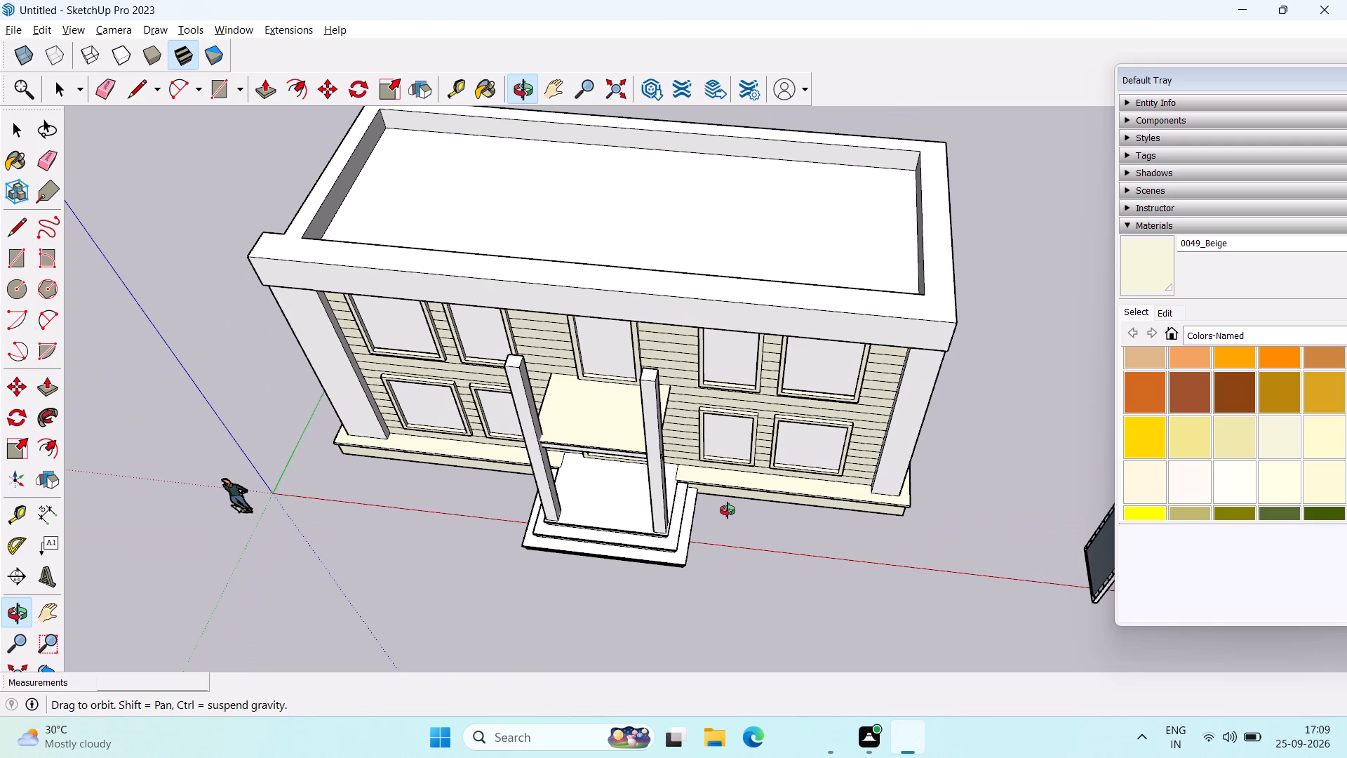
middle_drag(728, 510, 743, 499)
Undo the seam cleanup, the corner pillar's dividing lines and push/pulls, and the extrusion of the adjoining front parapet section.
key(ctrl+z)
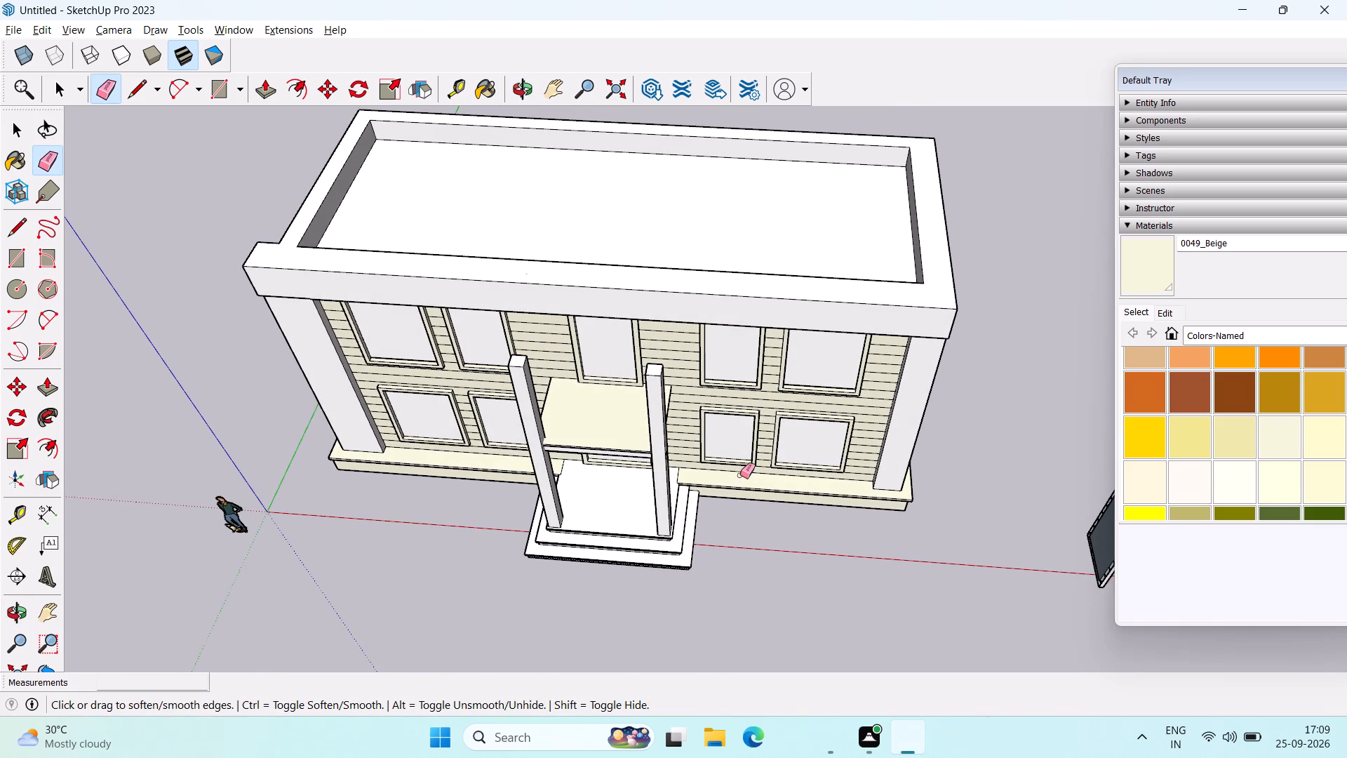
middle_drag(740, 475, 751, 293)
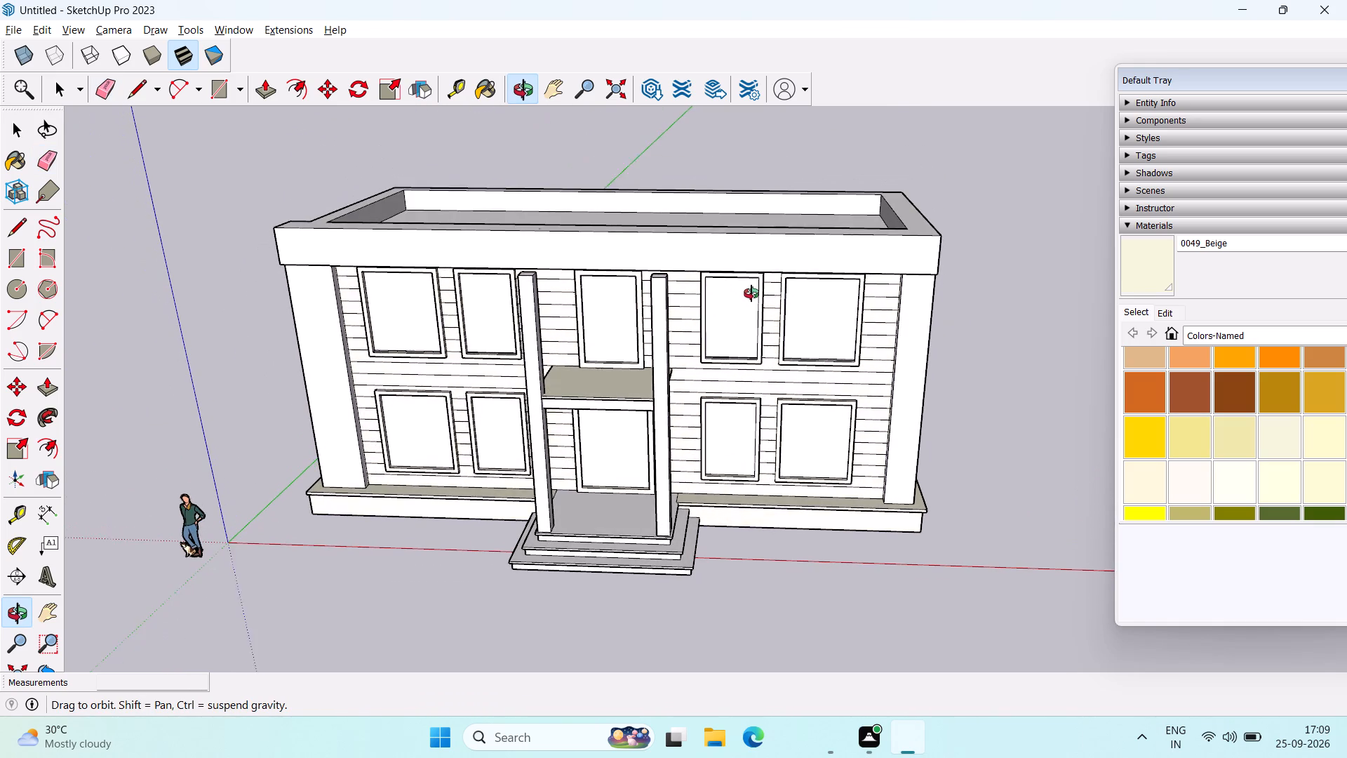
middle_drag(751, 293, 753, 357)
key(ctrl+z)
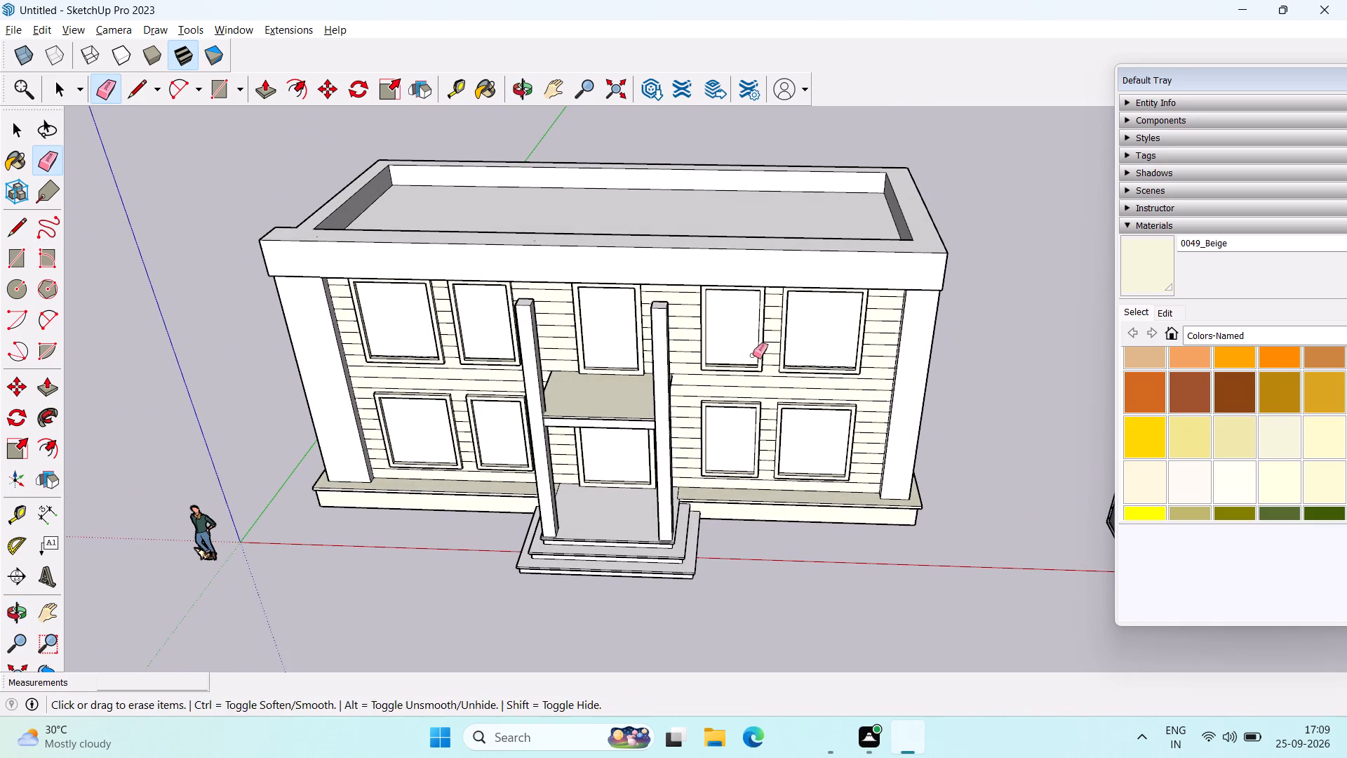
key(ctrl+z)
key(ctrl+z)
key(ctrl+z)
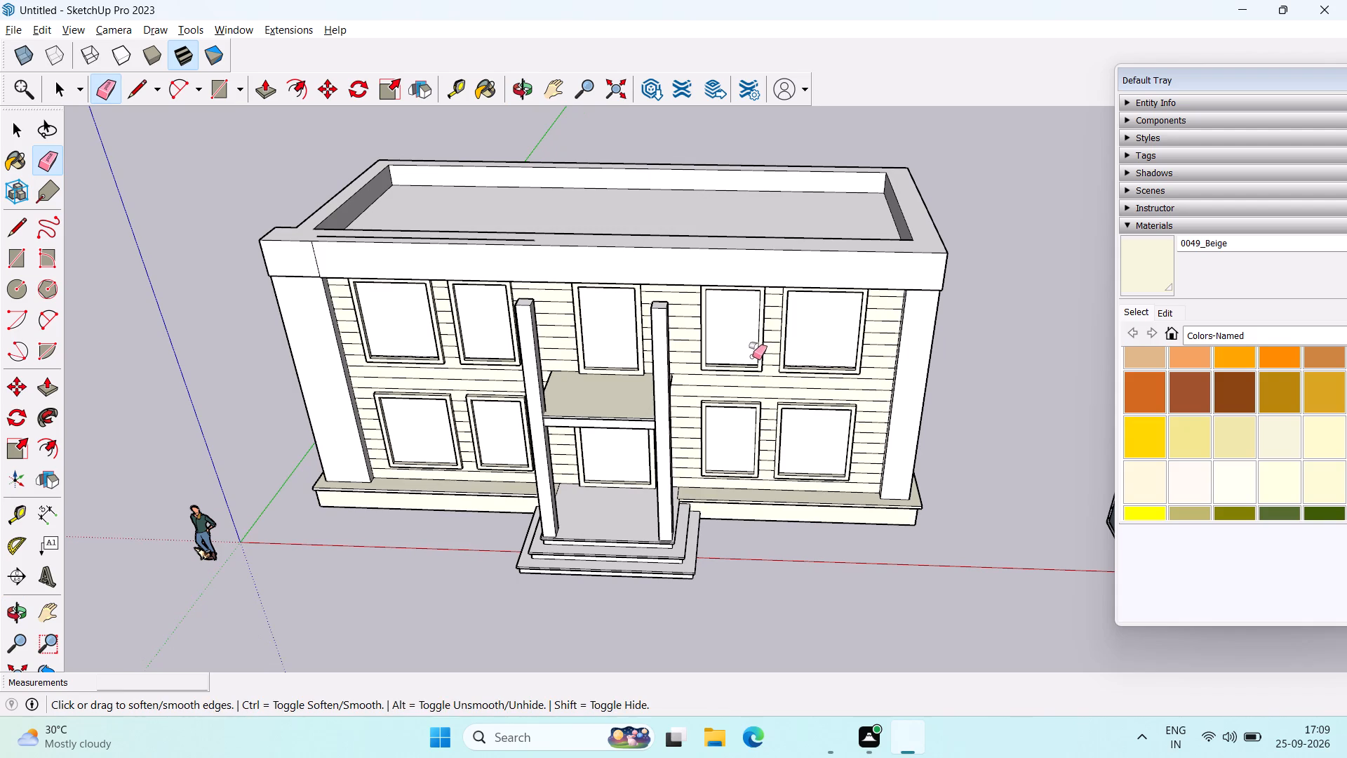
key(ctrl+z)
key(ctrl+z)
key(ctrl+z)
key(ctrl+z)
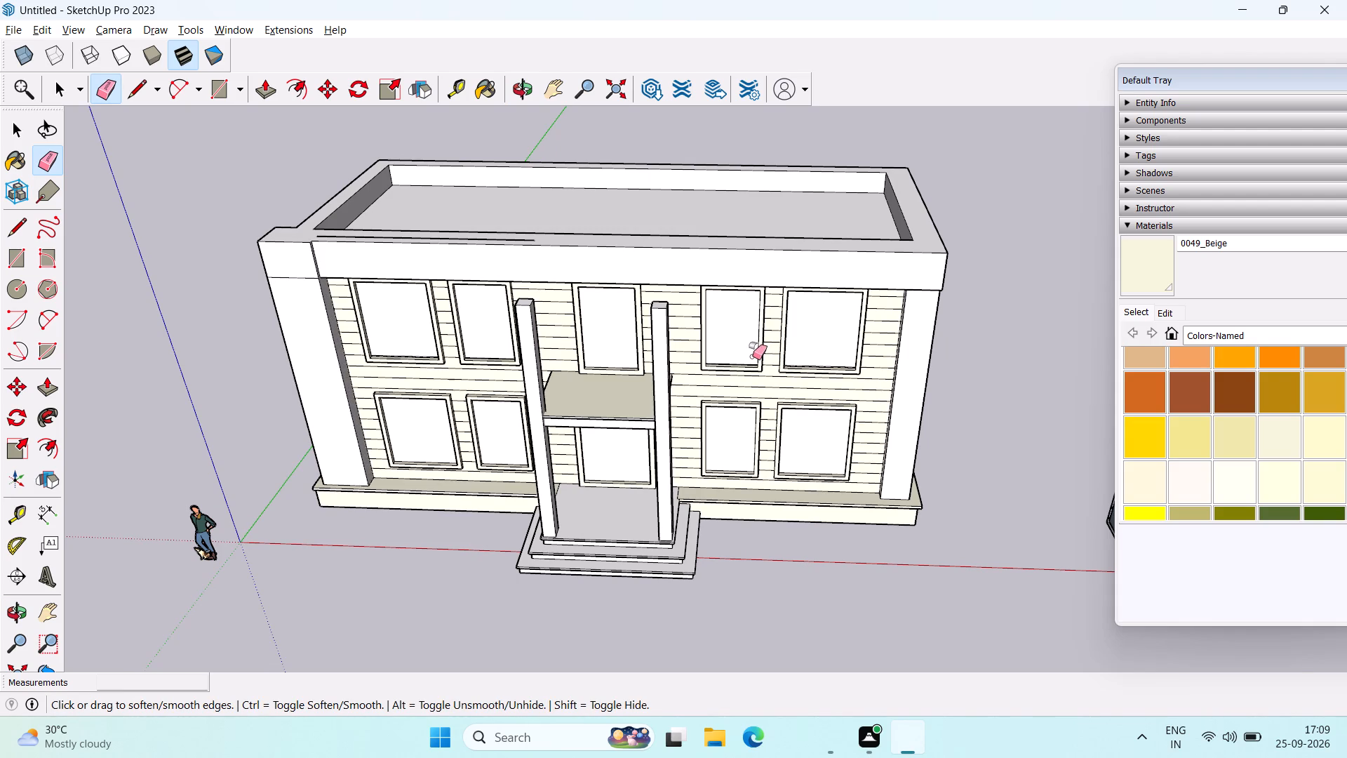
key(ctrl+z)
key(ctrl+z)
key(ctrl+z)
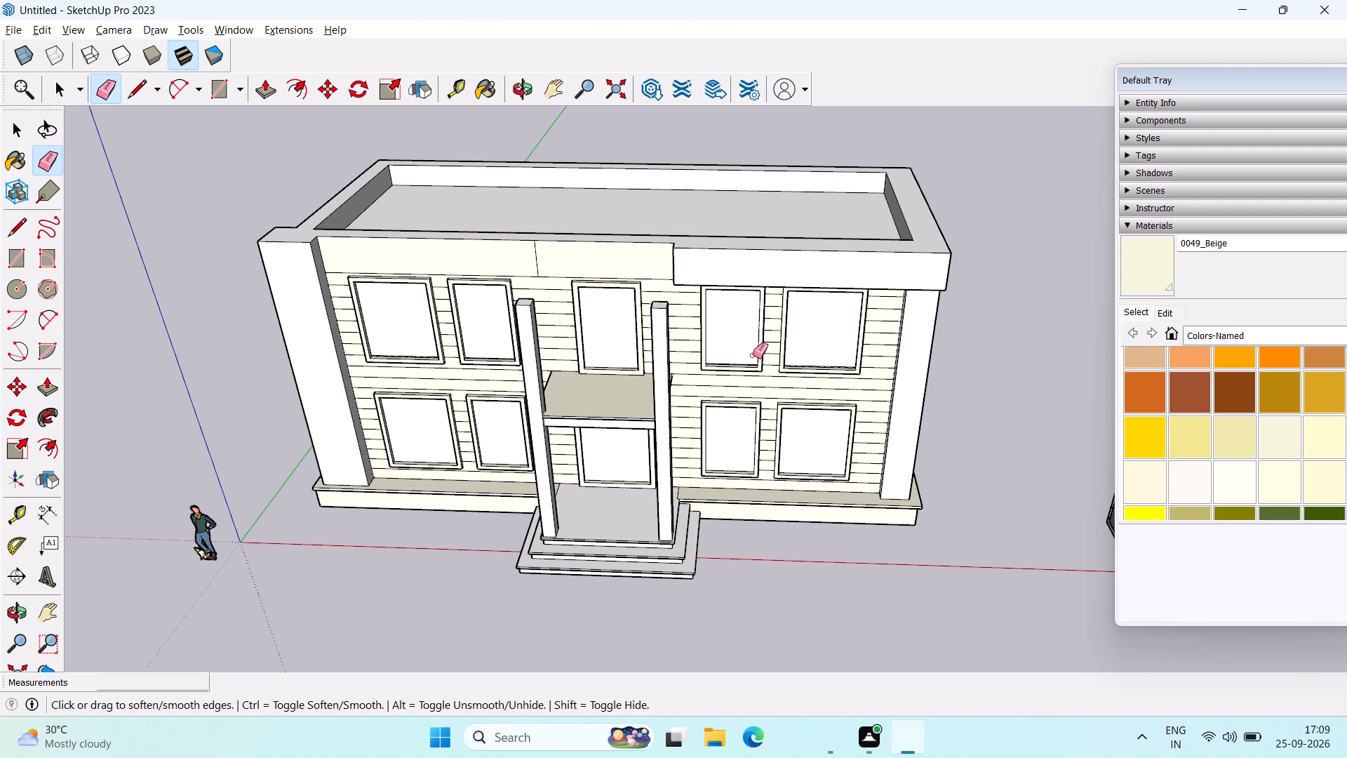
Inspect from below how the finished parapet overhangs the corner pillar at the end farthest from the origin.
middle_drag(619, 355, 638, 342)
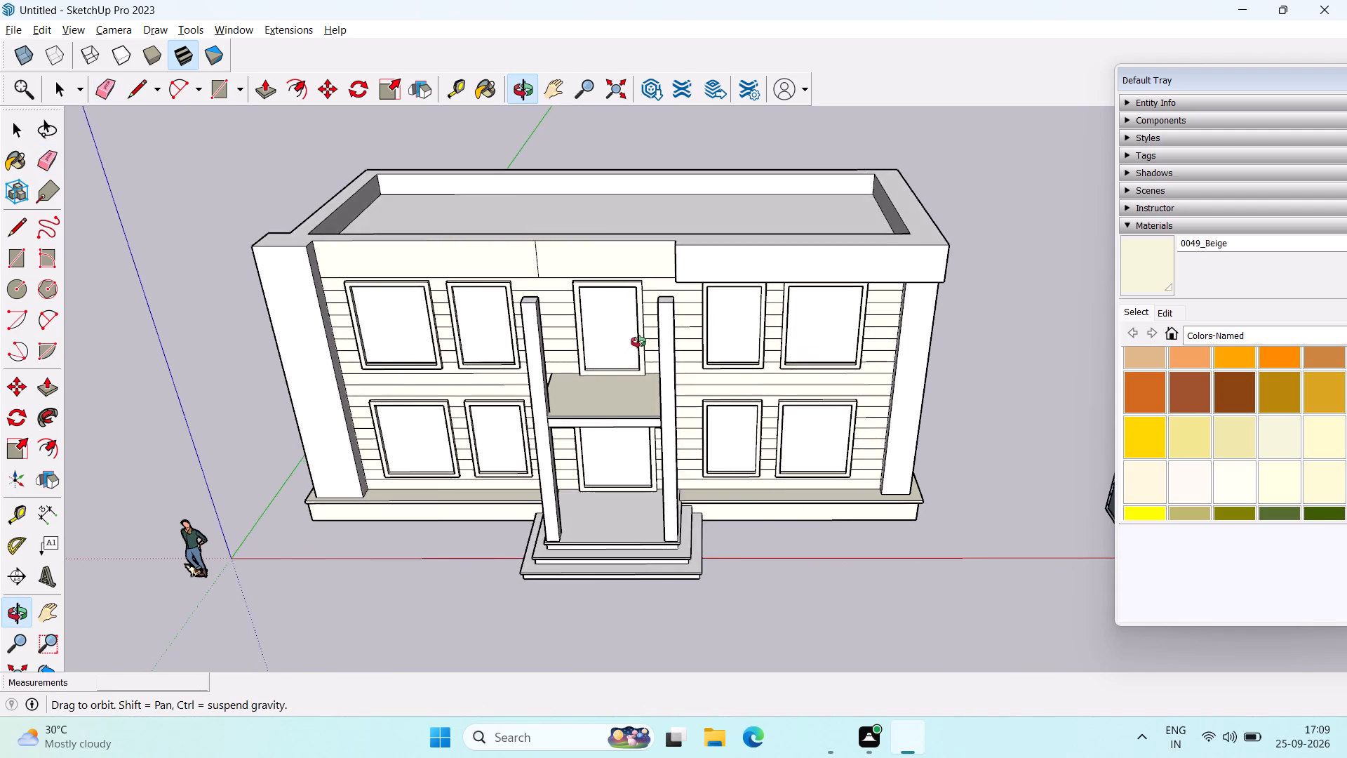
middle_drag(638, 342, 776, 0)
middle_drag(859, 462, 838, 265)
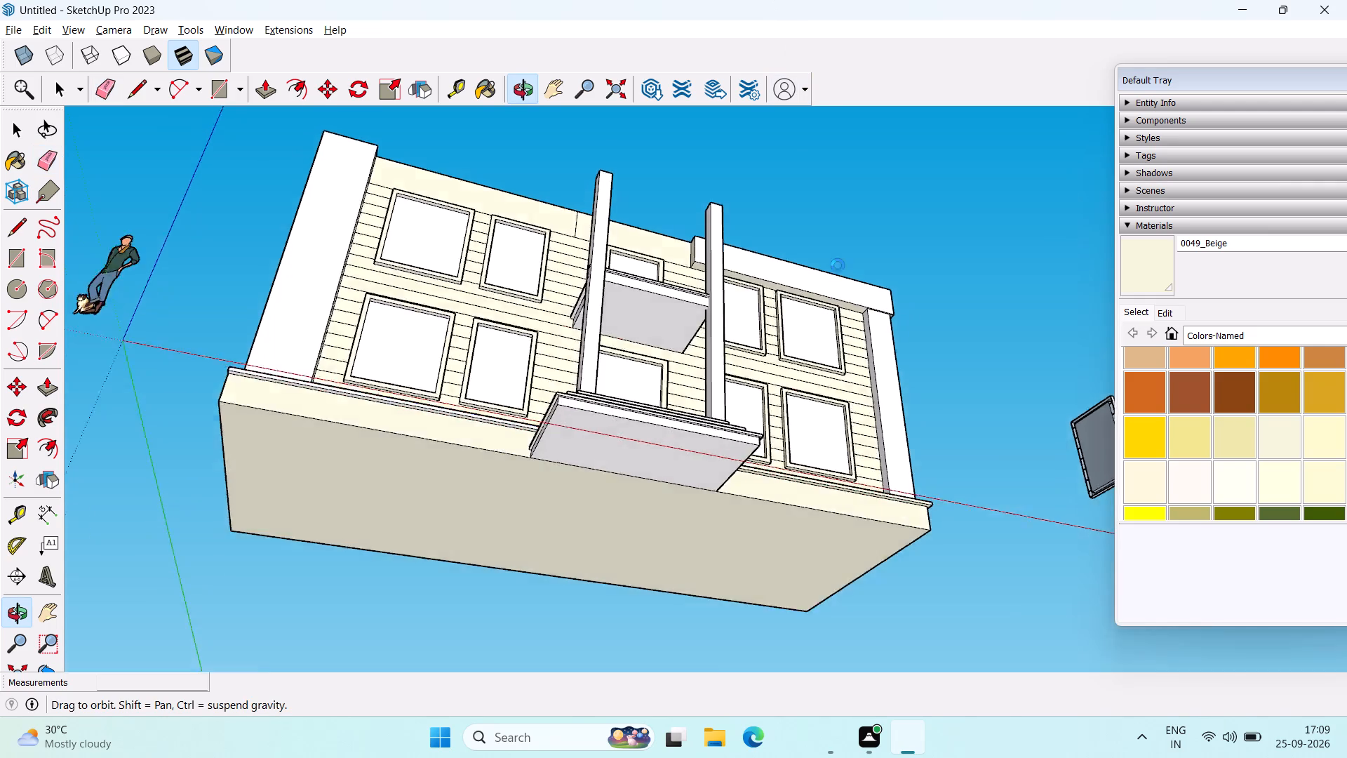
middle_drag(838, 265, 378, 380)
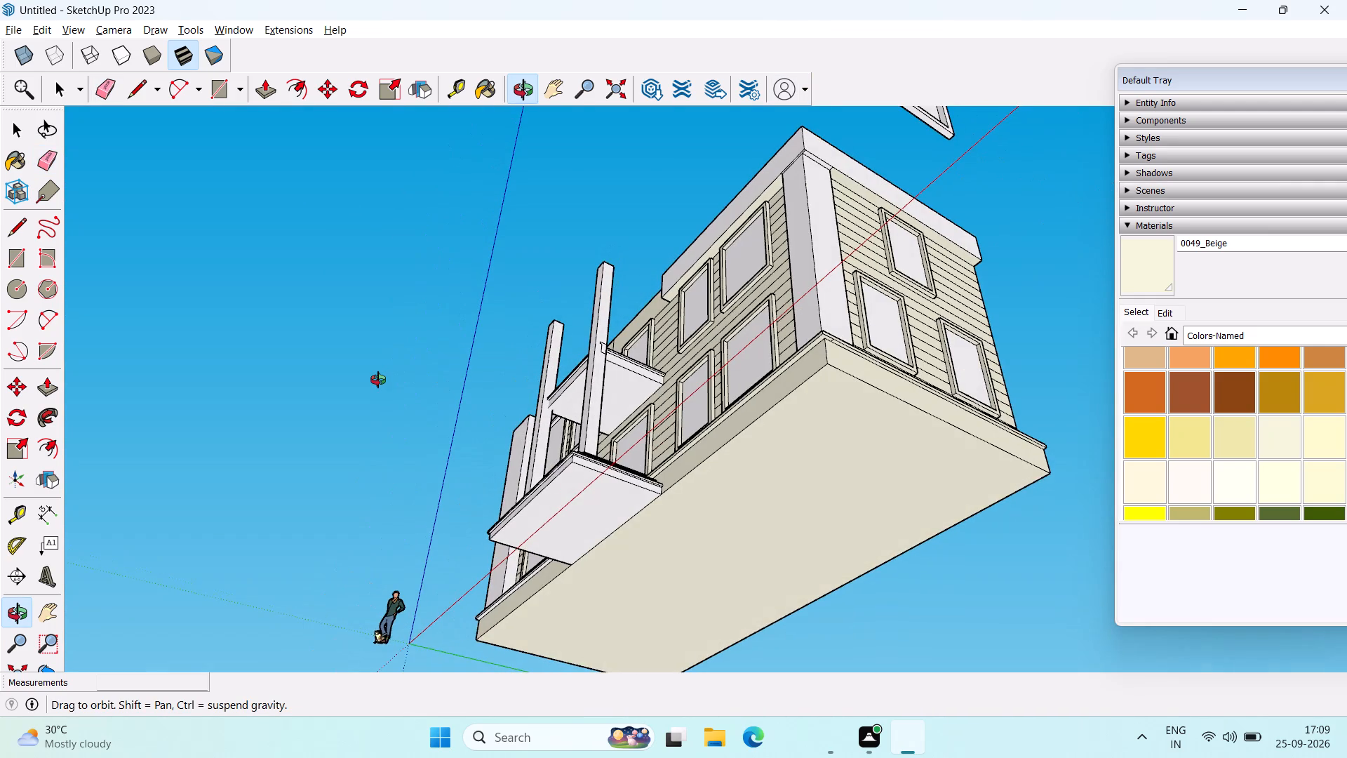
middle_drag(378, 380, 397, 368)
scroll(891, 160, up, 3)
scroll(815, 178, up, 4)
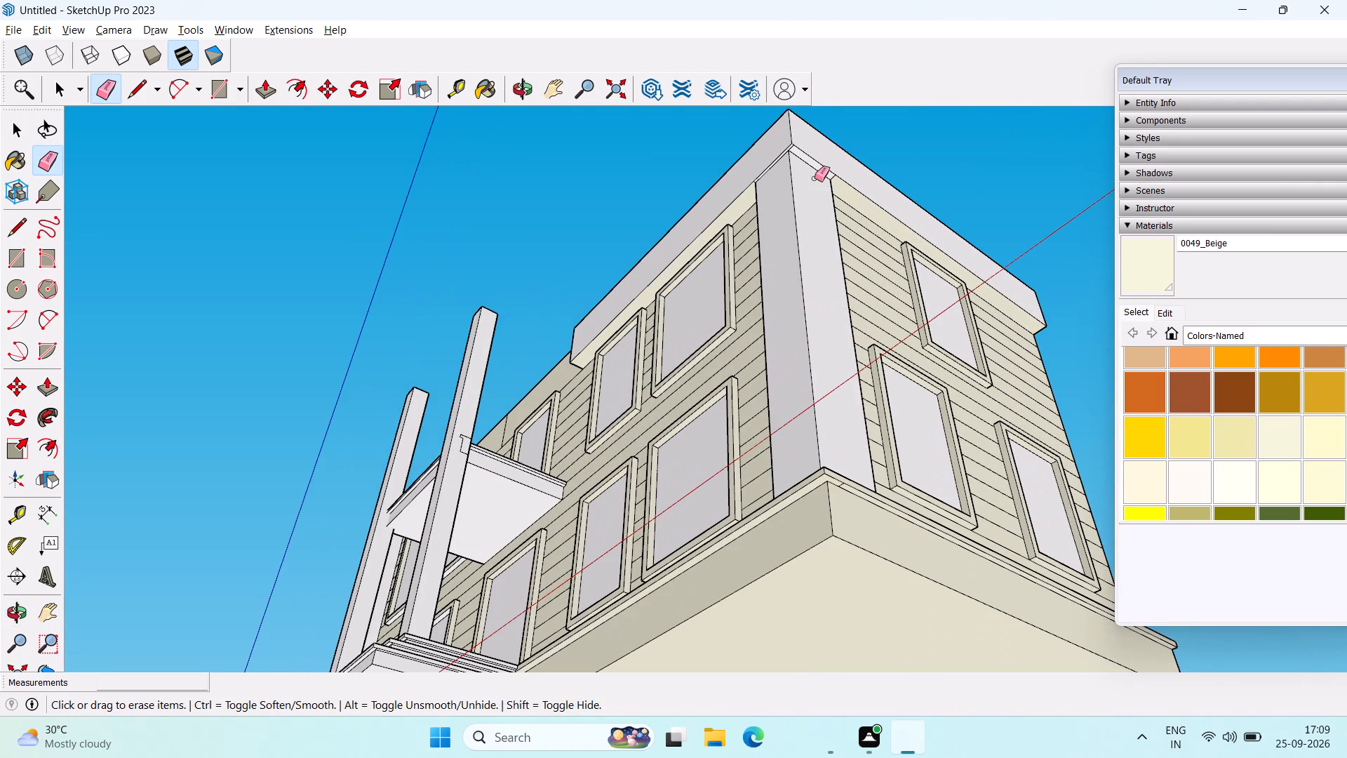
key(ctrl+y)
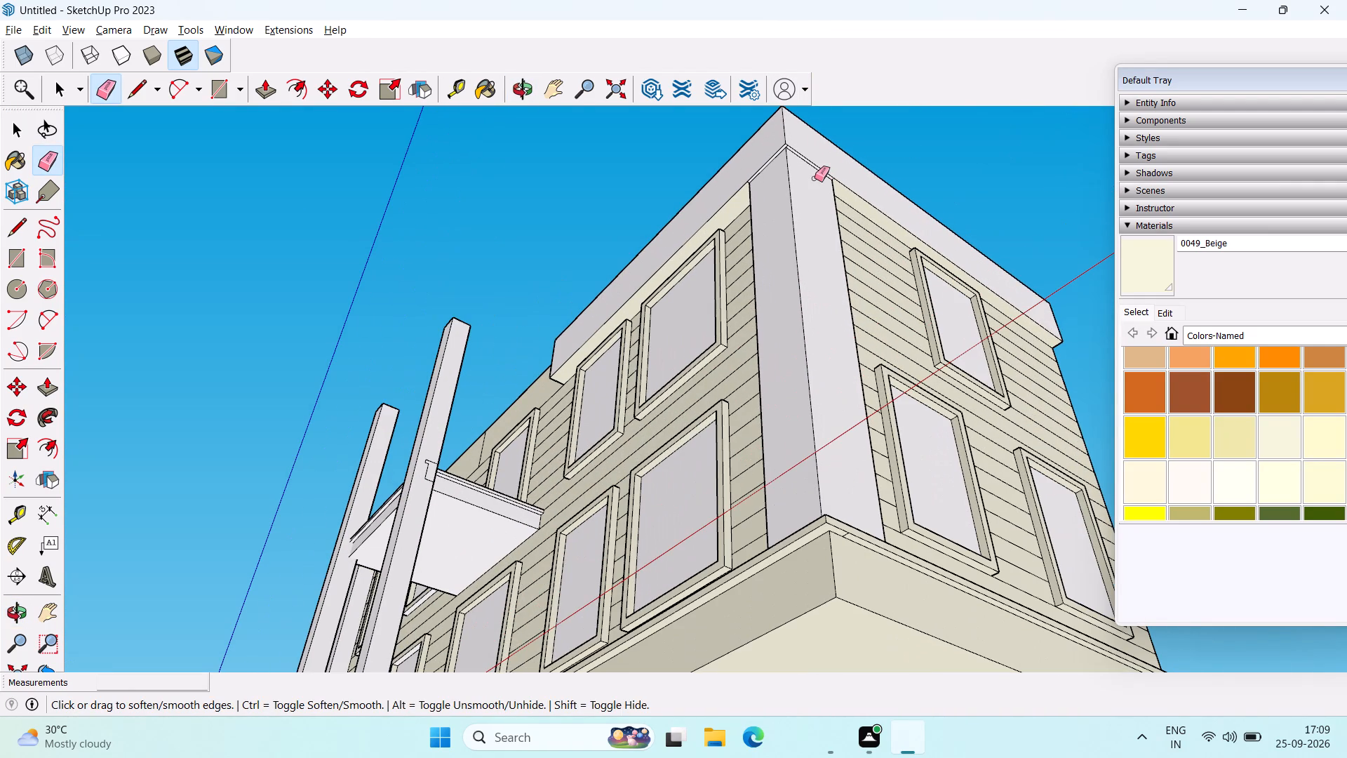
key(space)
Push/Pull the front parapet section beside the corner pillar nearest the origin outward 10 15/16", up to the finished section's reference point.
middle_drag(787, 189, 1328, 565)
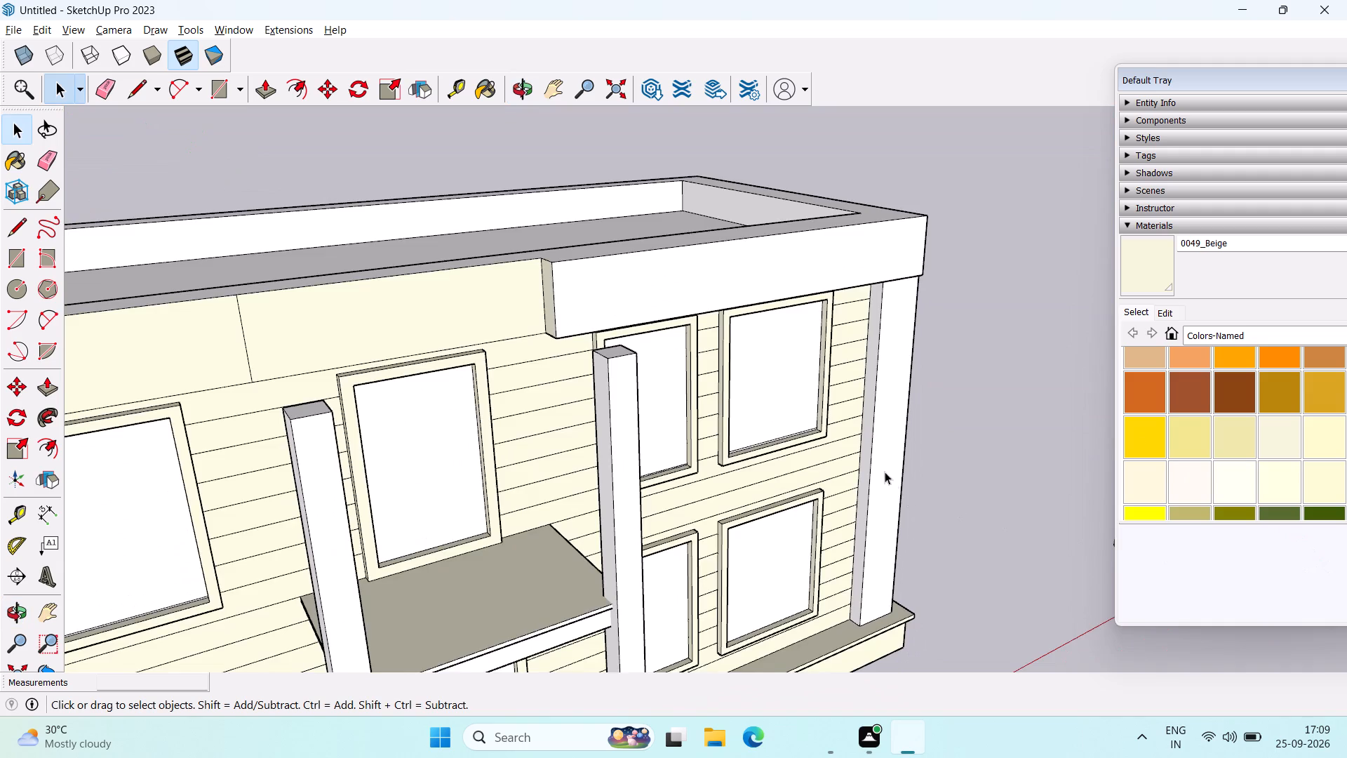
scroll(883, 470, down, 3)
shift+middle_drag(605, 366, 749, 319)
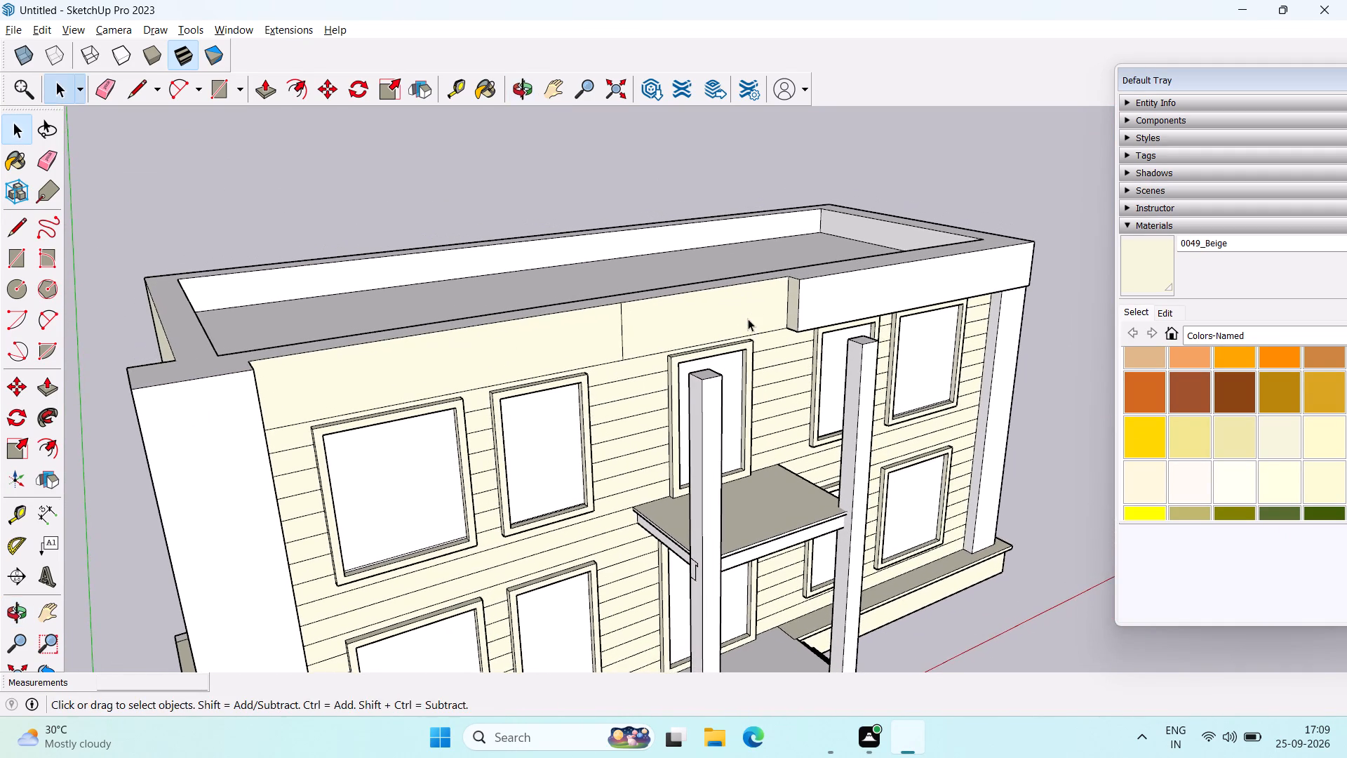
key(p)
click(537, 354)
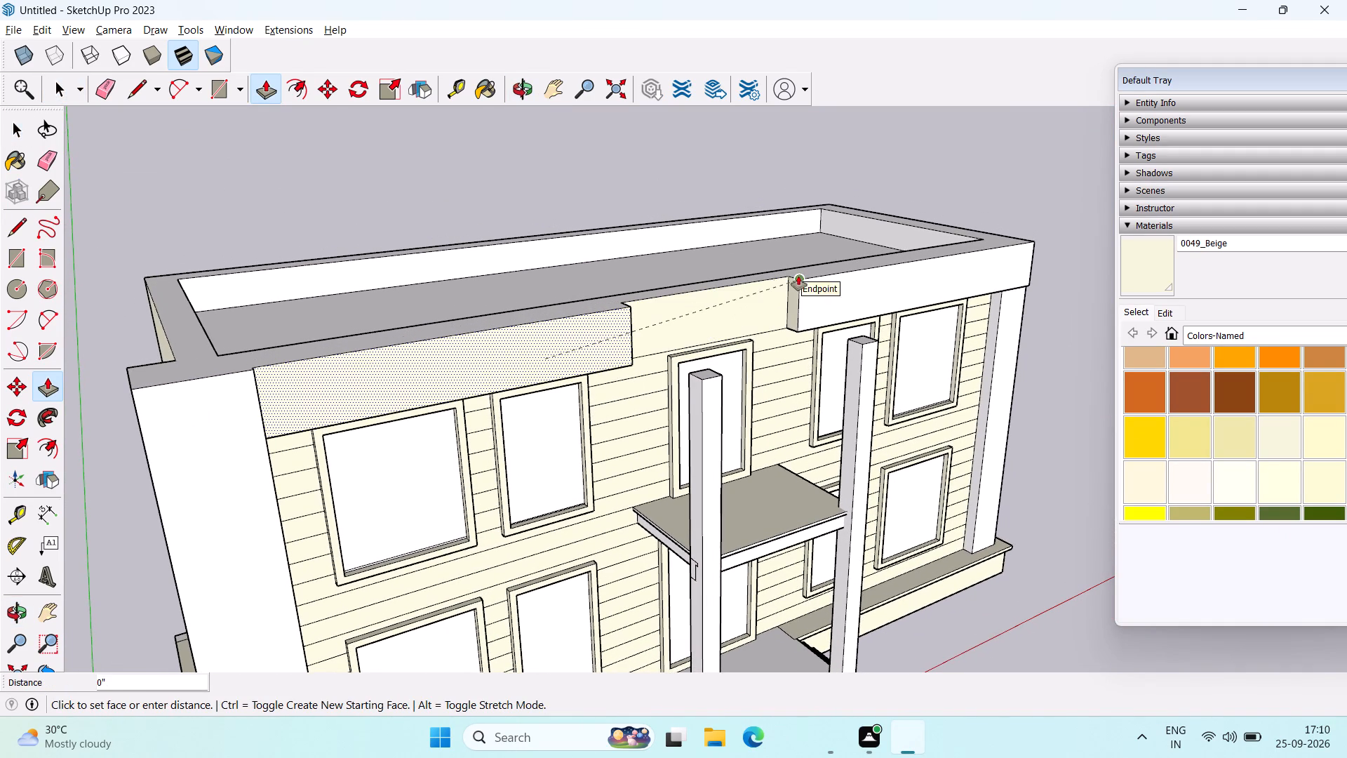
click(801, 279)
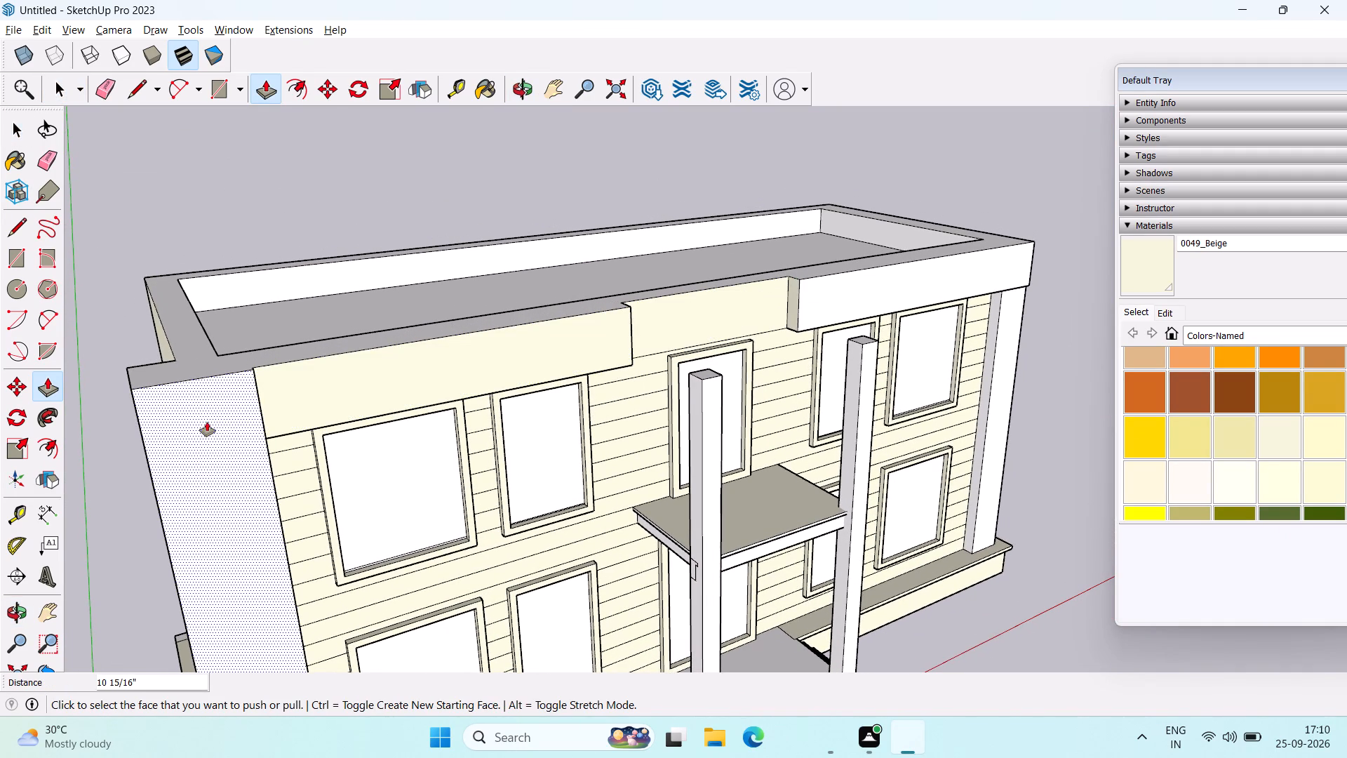
Push/Pull the front face of the corner pillar nearest the origin flush with the extruded parapet section.
click(207, 422)
click(270, 368)
Draw a line across the corner pillar's front and outer side faces, level with the bottom edge of the parapet.
middle_drag(237, 423, 241, 393)
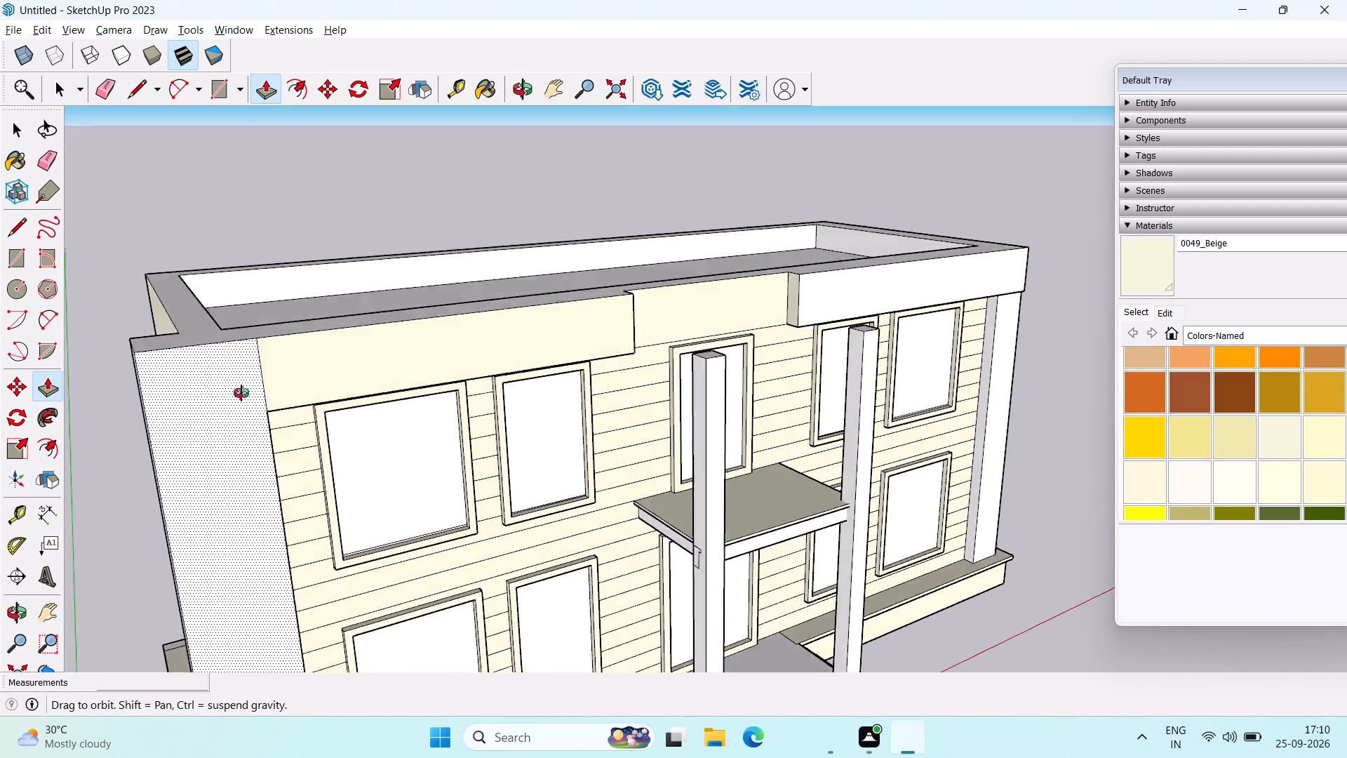
middle_drag(241, 393, 104, 366)
scroll(199, 340, up, 3)
key(space)
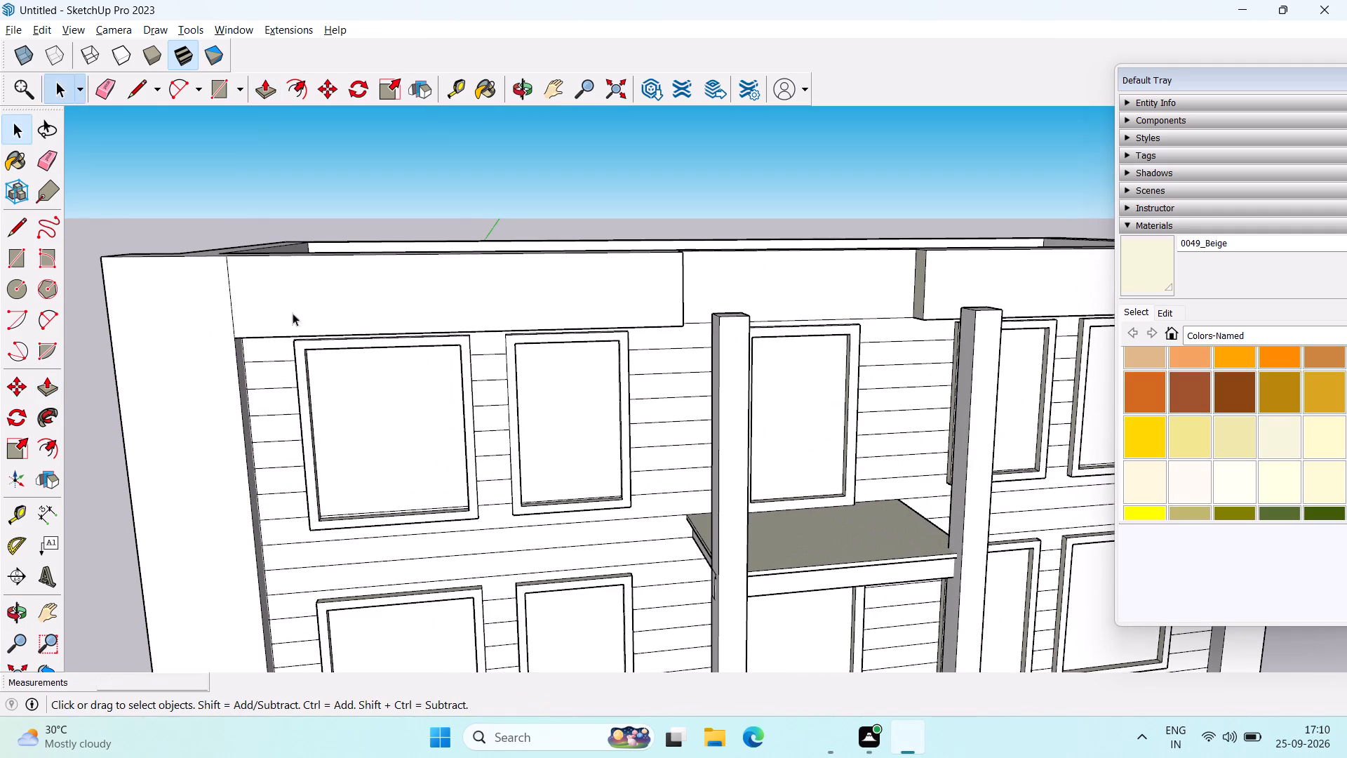
key(l)
click(236, 336)
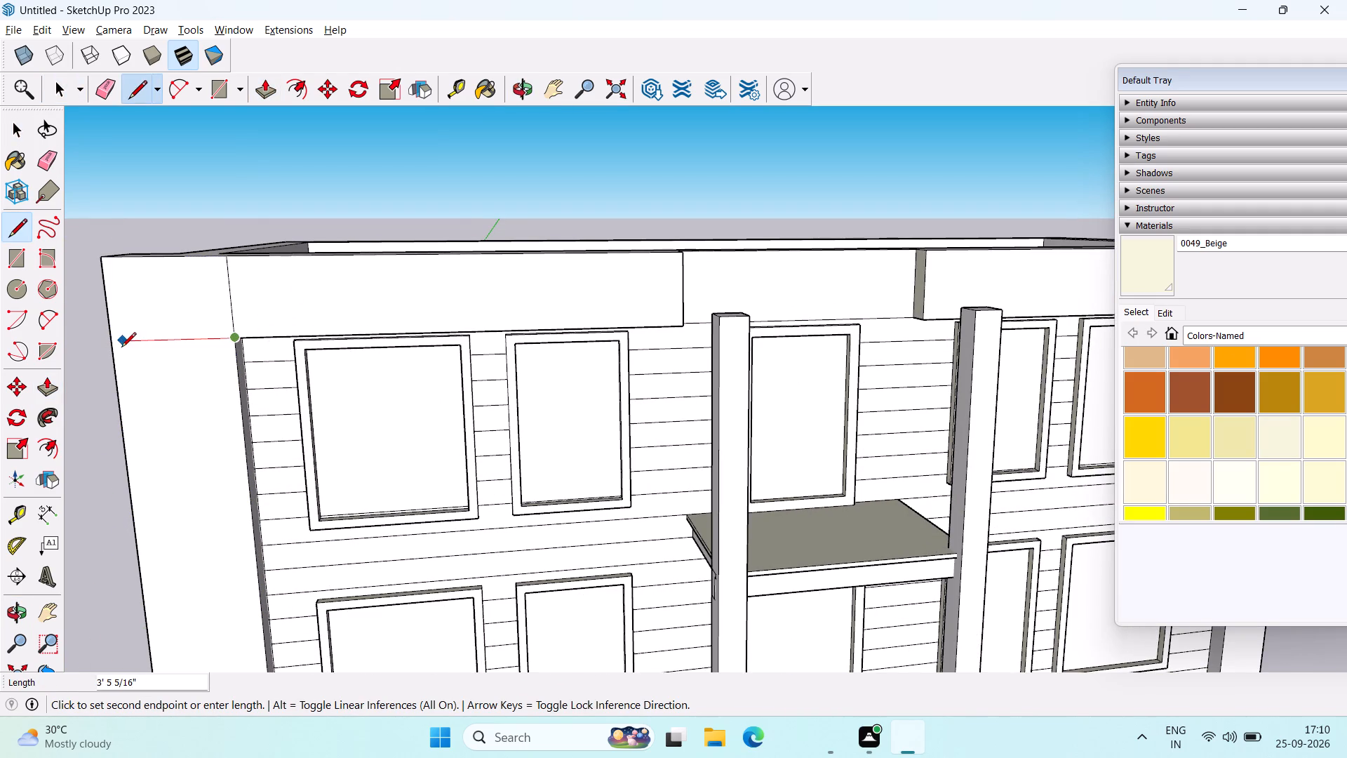
click(111, 343)
middle_drag(109, 343, 428, 354)
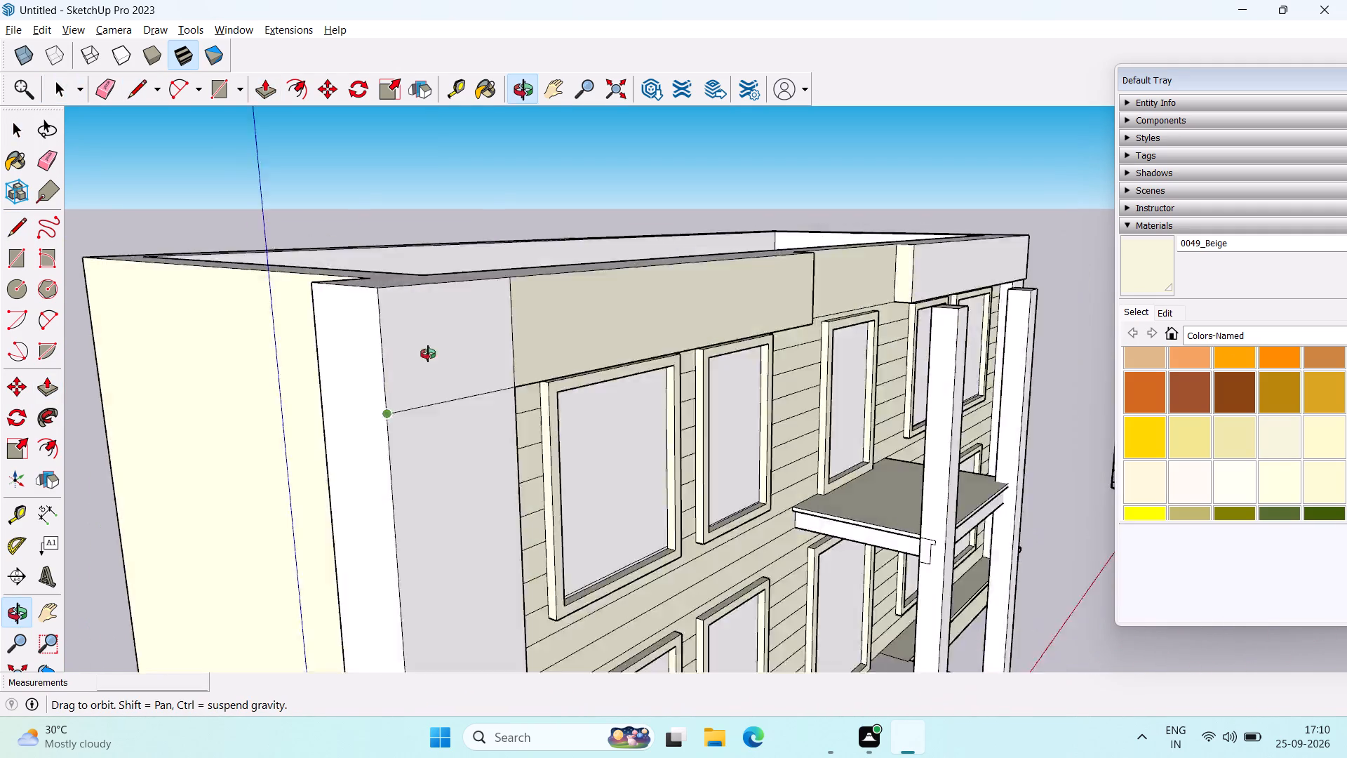
middle_drag(428, 354, 511, 373)
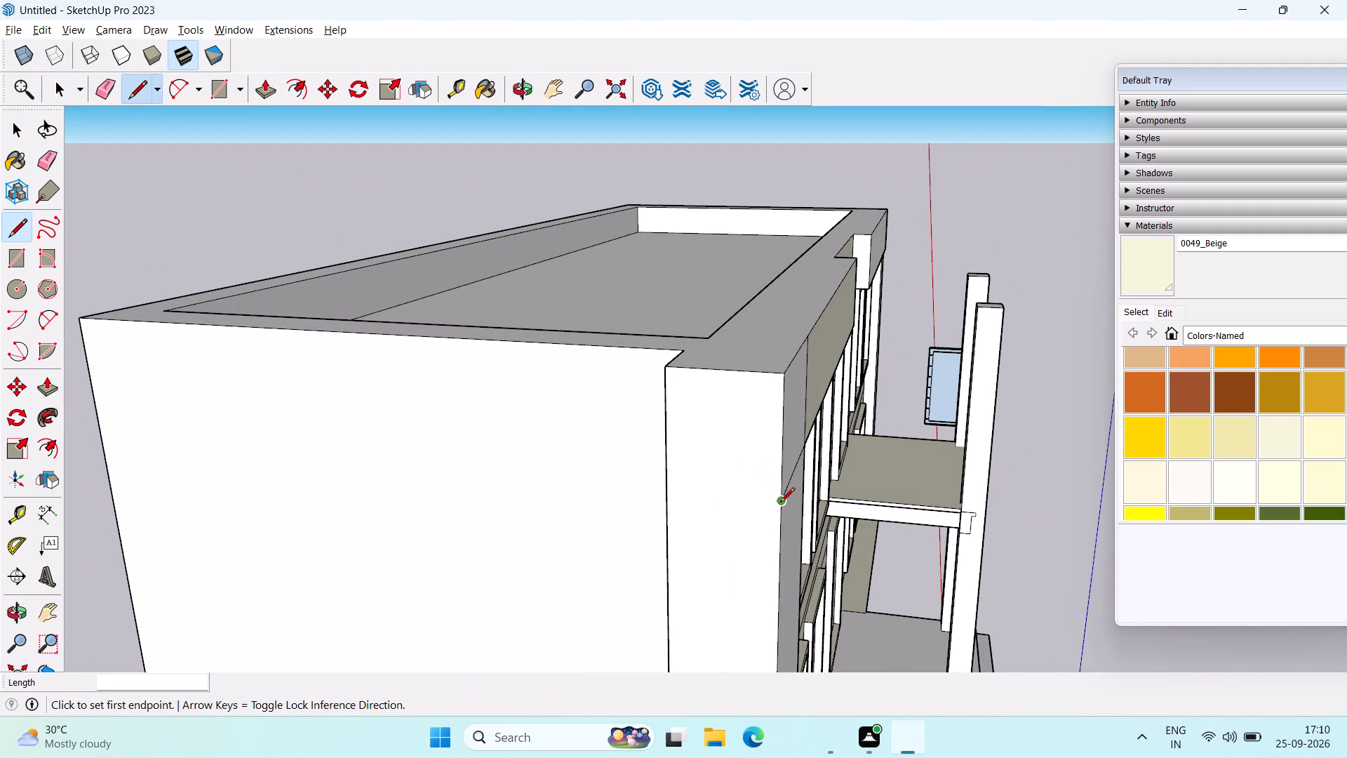
click(780, 503)
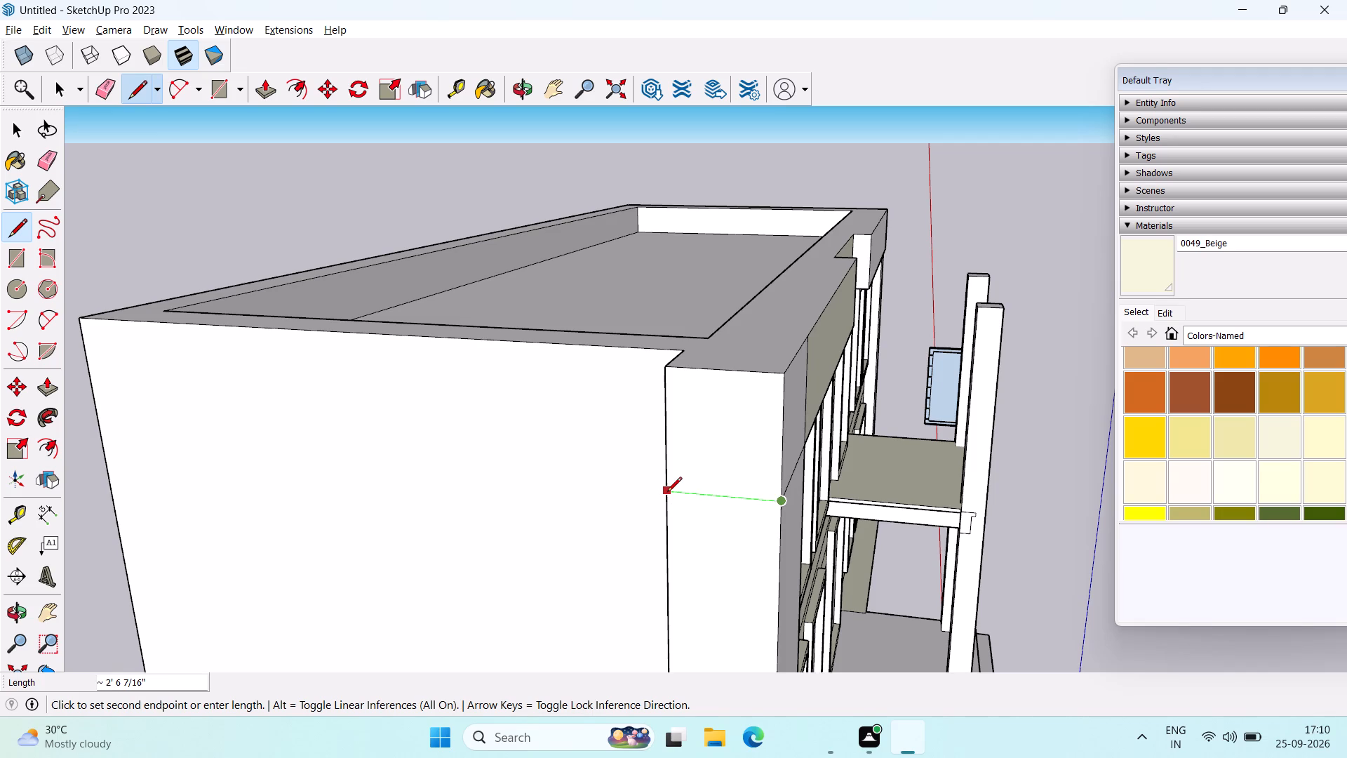
click(667, 493)
middle_drag(783, 512, 578, 363)
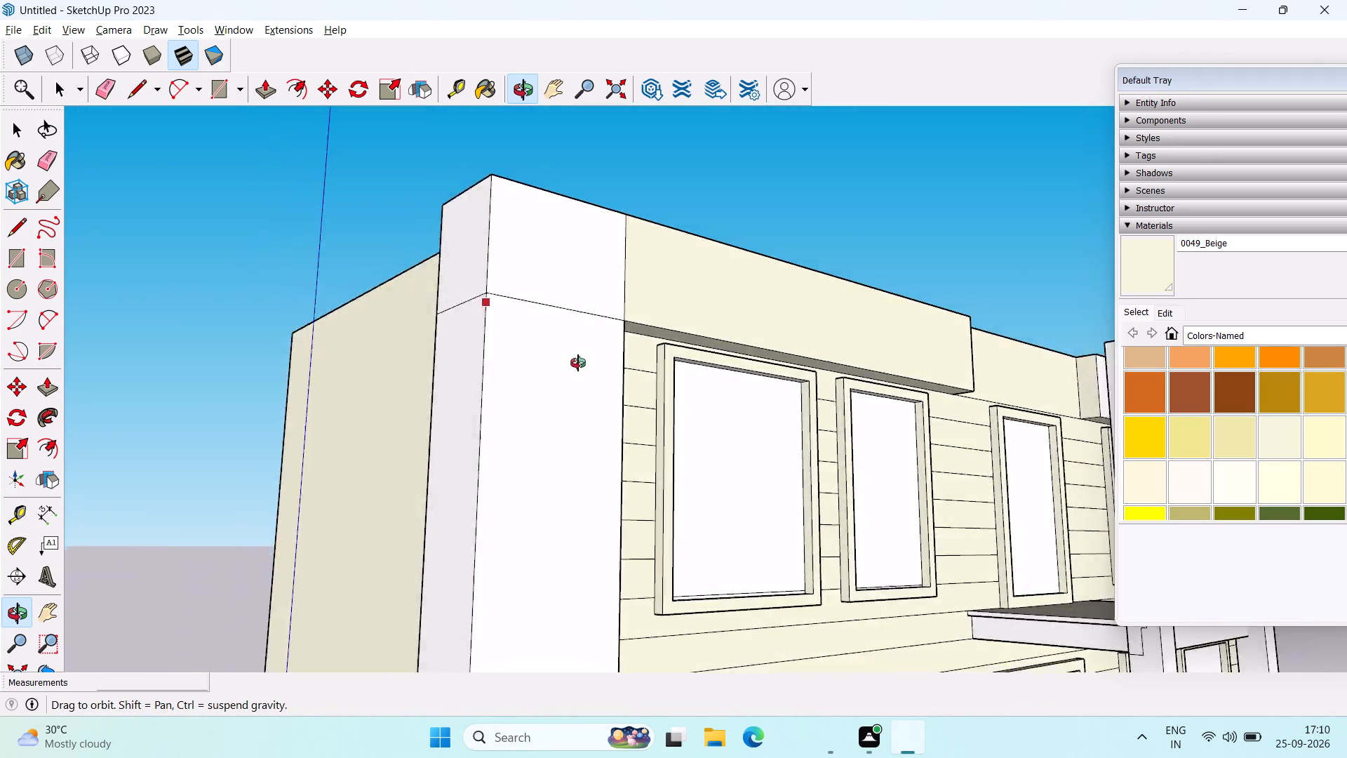
middle_drag(578, 363, 460, 427)
key(space)
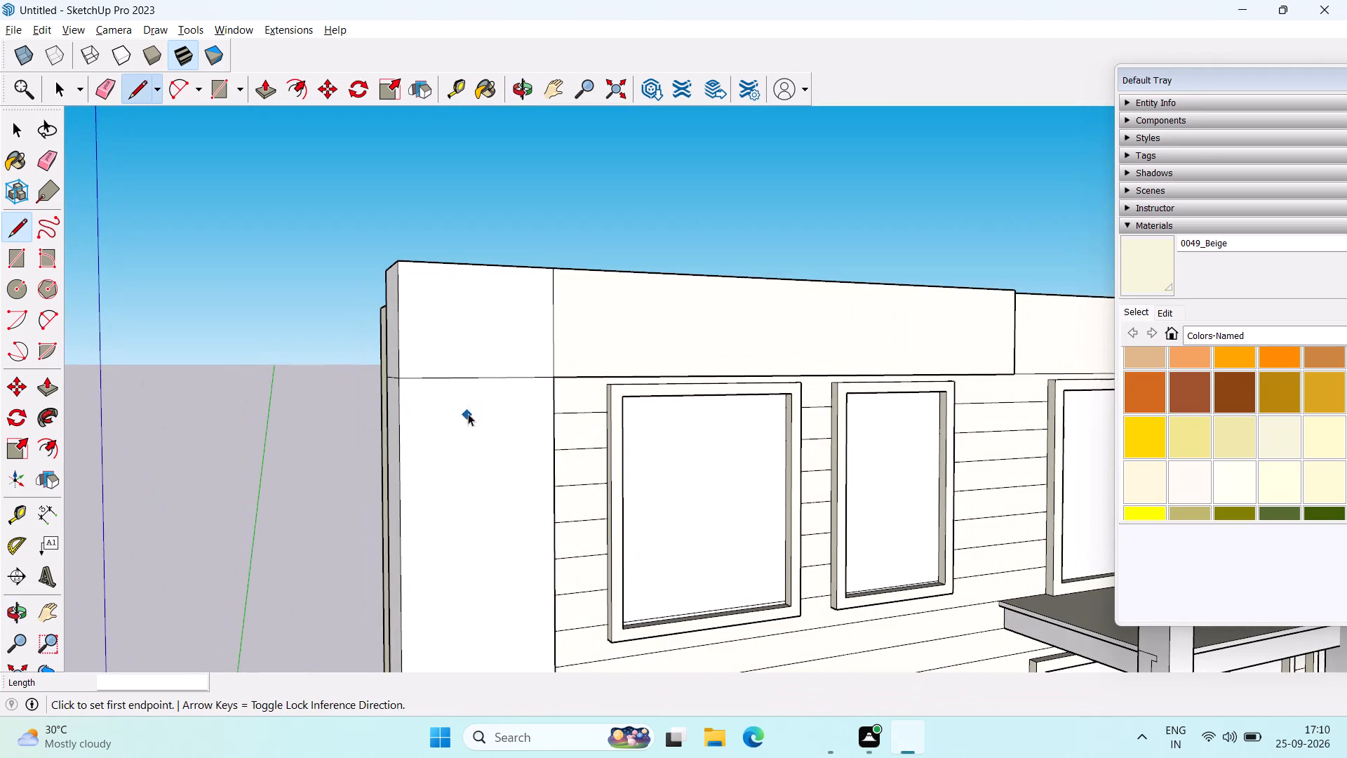
Push/Pull the corner pillar's front face below the parapet line inward 2 5/16".
key(p)
click(495, 449)
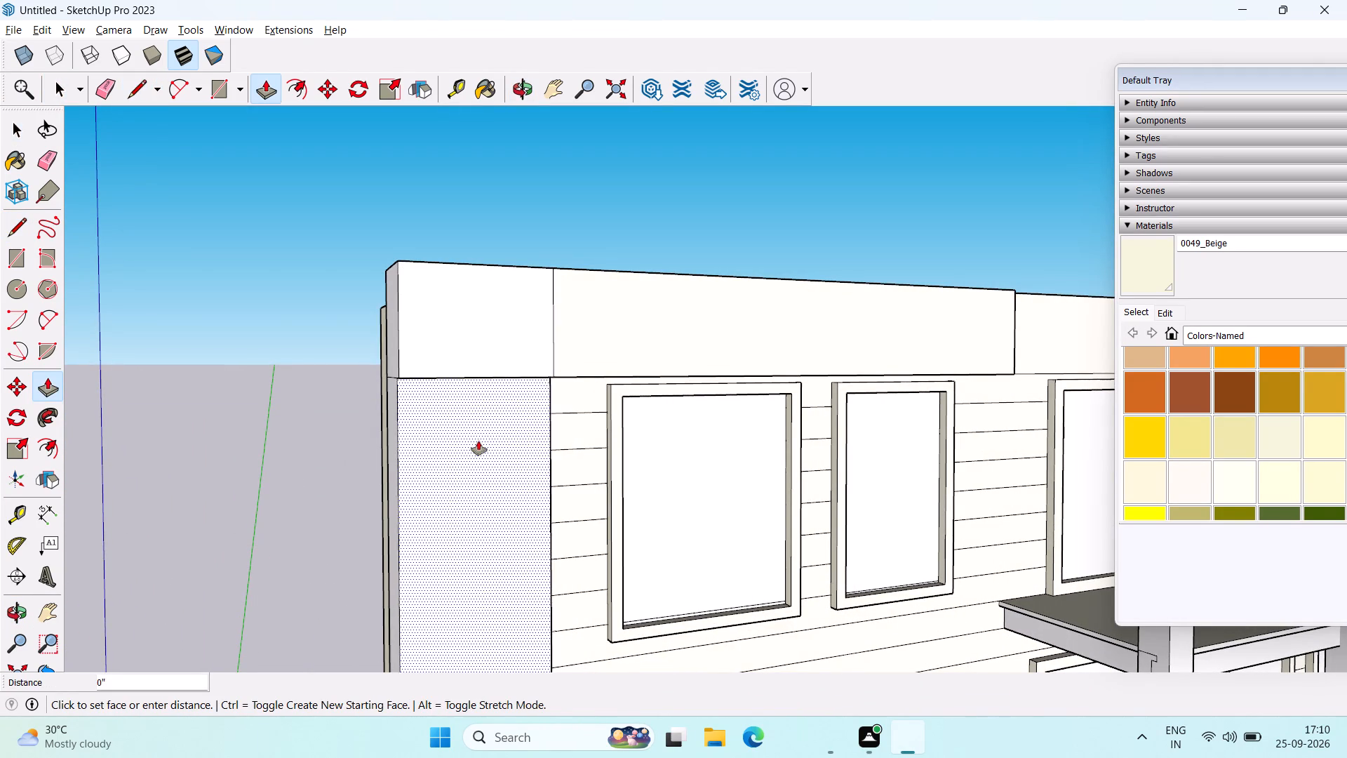
scroll(476, 440, up, 4)
middle_drag(476, 439, 577, 395)
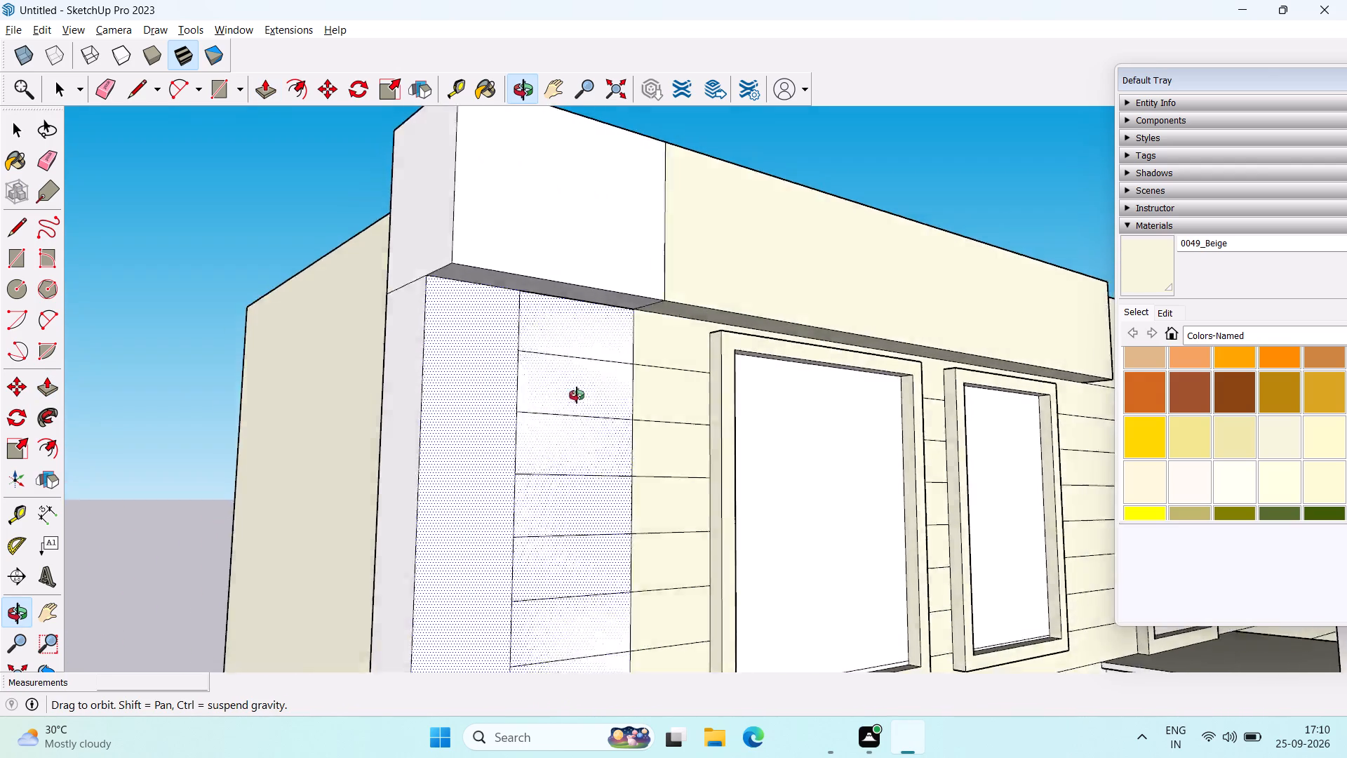
middle_drag(577, 395, 702, 371)
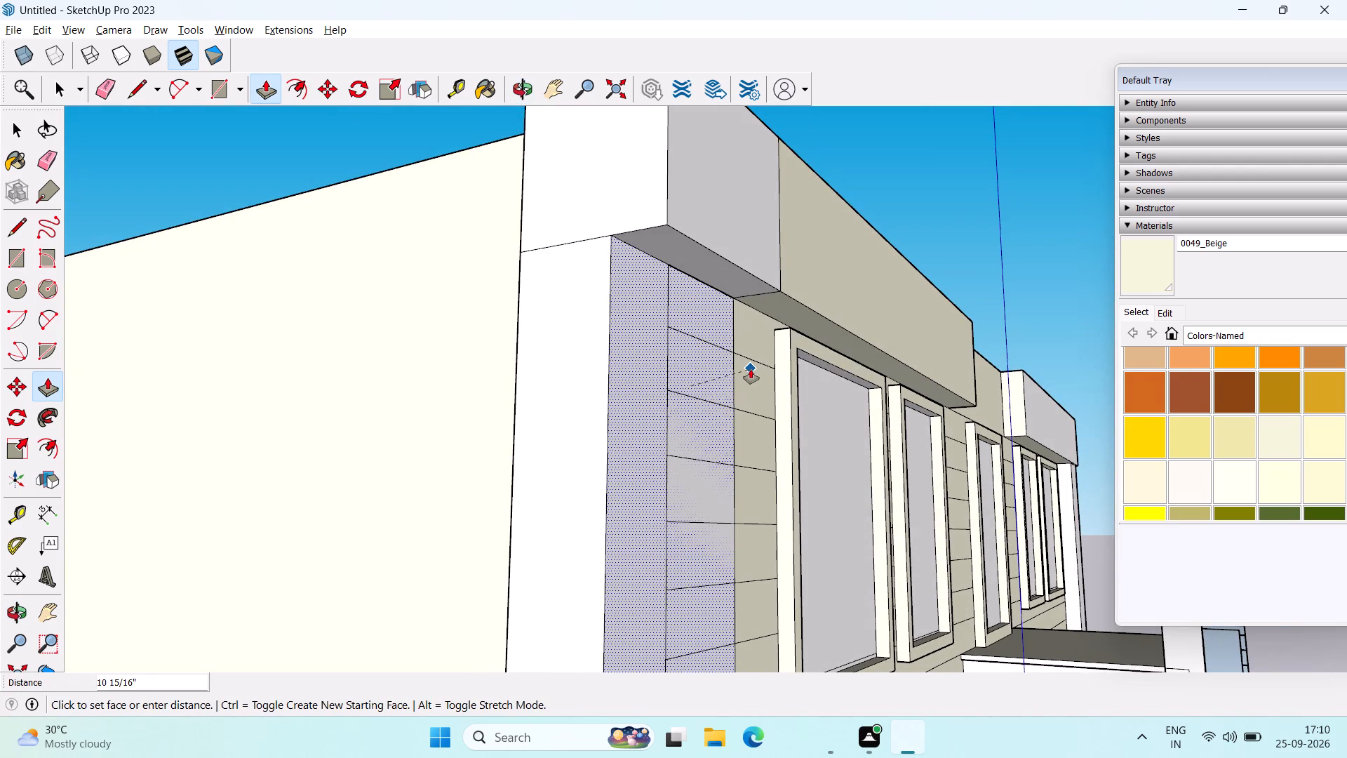
key(Escape)
click(735, 352)
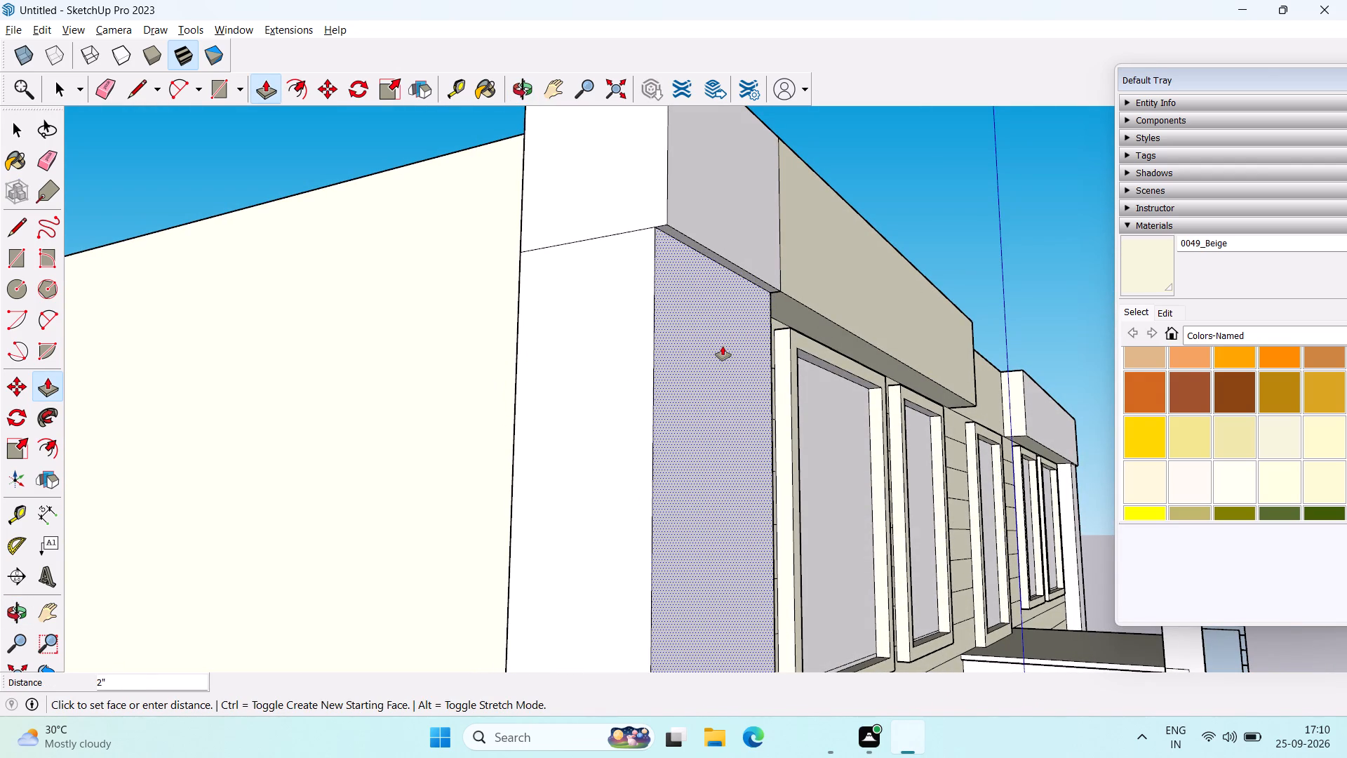
click(723, 346)
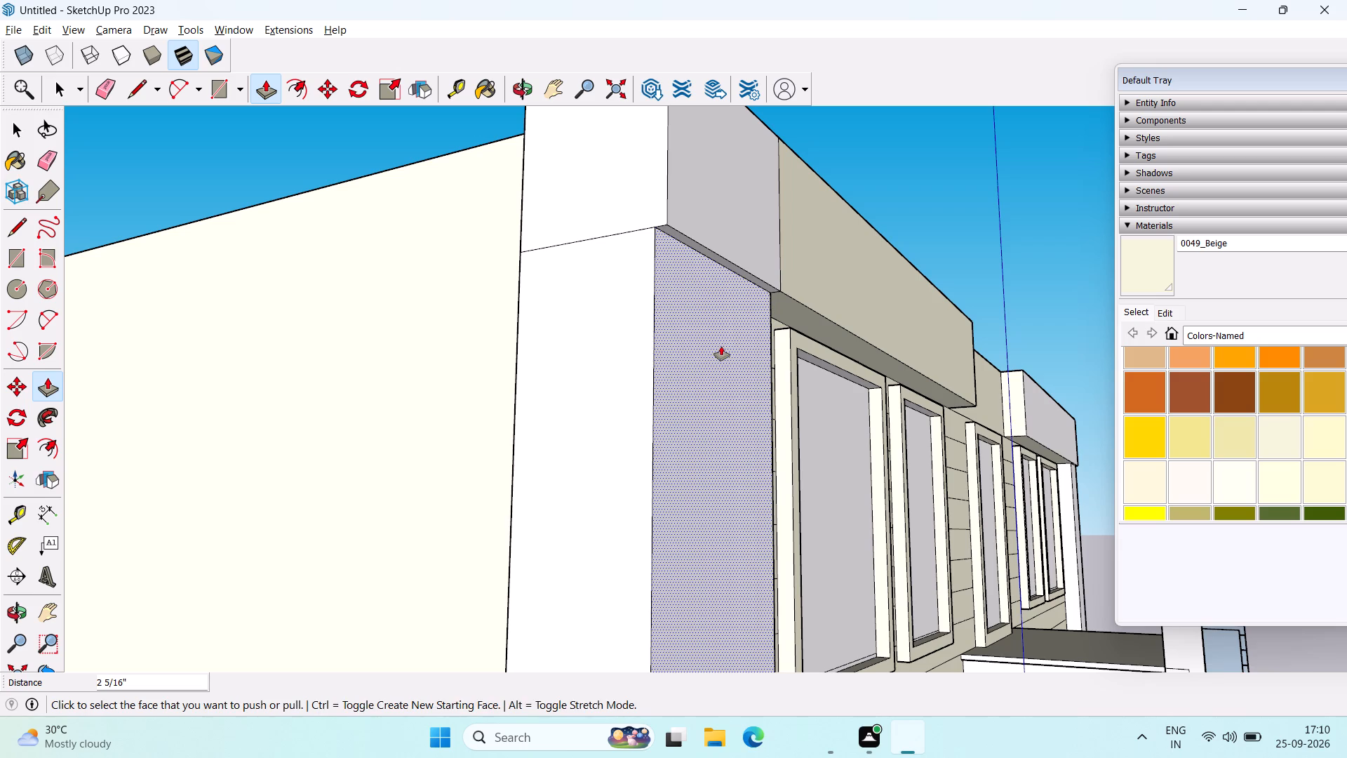
Push/Pull the corner pillar's outer side face below the parapet line inward by the same 2 5/16".
double_click(602, 350)
Erase the seam lines between the corner pillar's cap and the front parapet, on the front face and the underside.
middle_drag(671, 366, 45, 321)
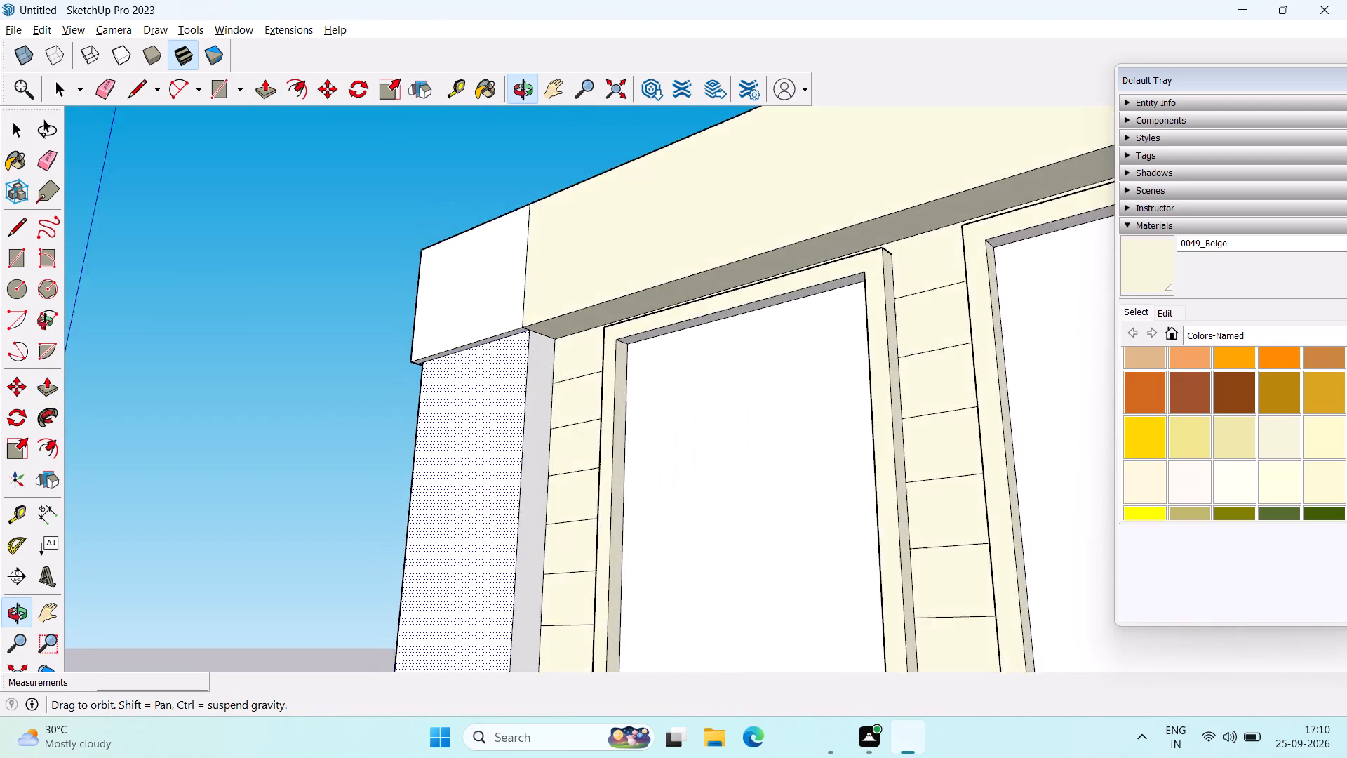
middle_drag(45, 321, 445, 425)
key(space)
key(e)
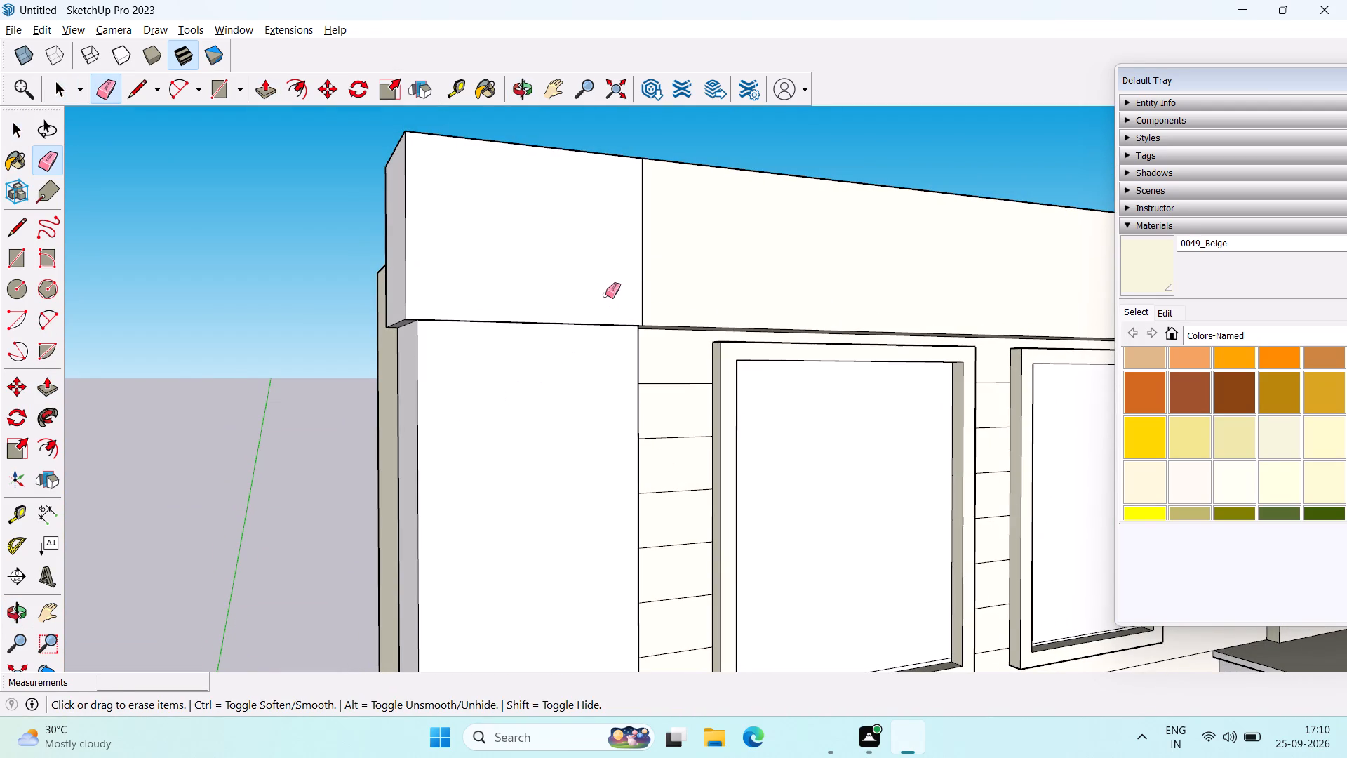
click(642, 257)
middle_drag(650, 324, 519, 112)
scroll(542, 263, up, 6)
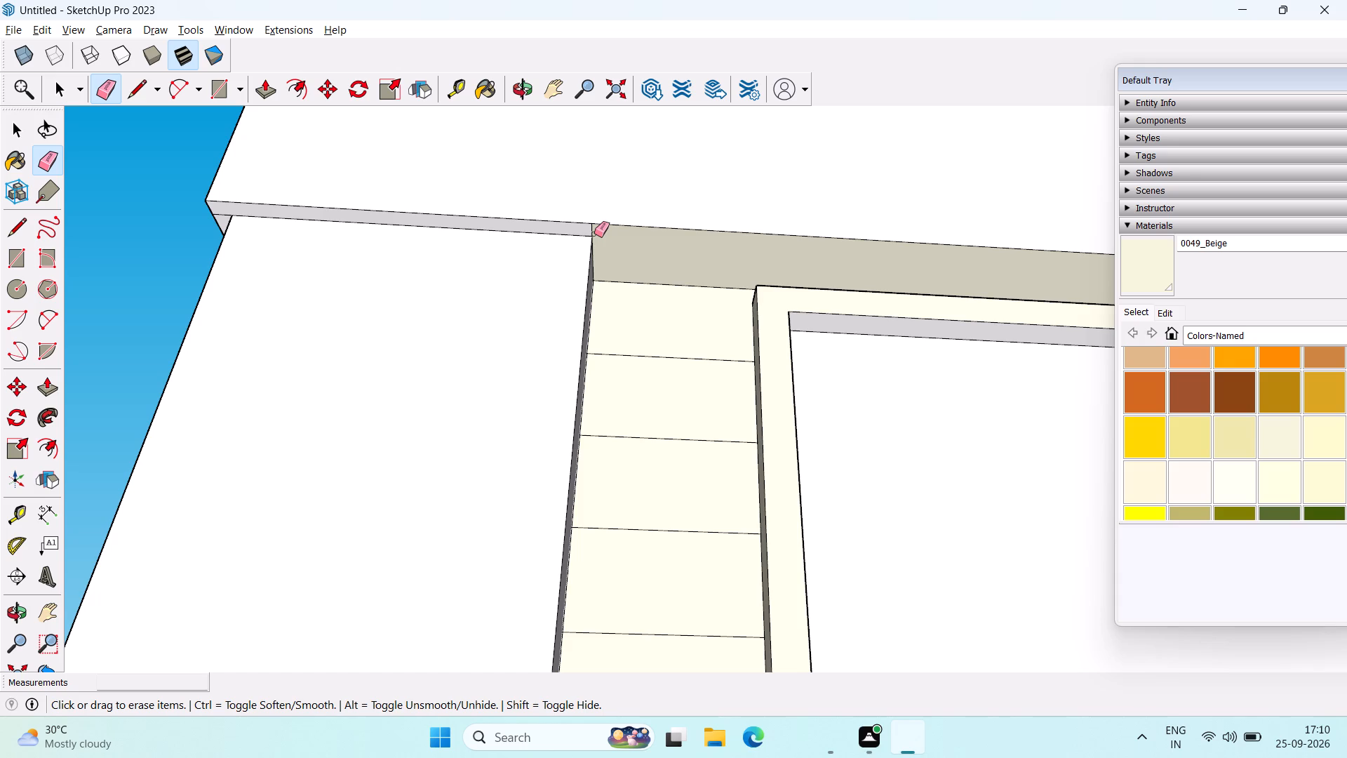
click(593, 230)
click(221, 213)
Push/Pull the middle front parapet section above the porch outward 10 15/16", flush with the sections on either side.
scroll(371, 237, down, 1)
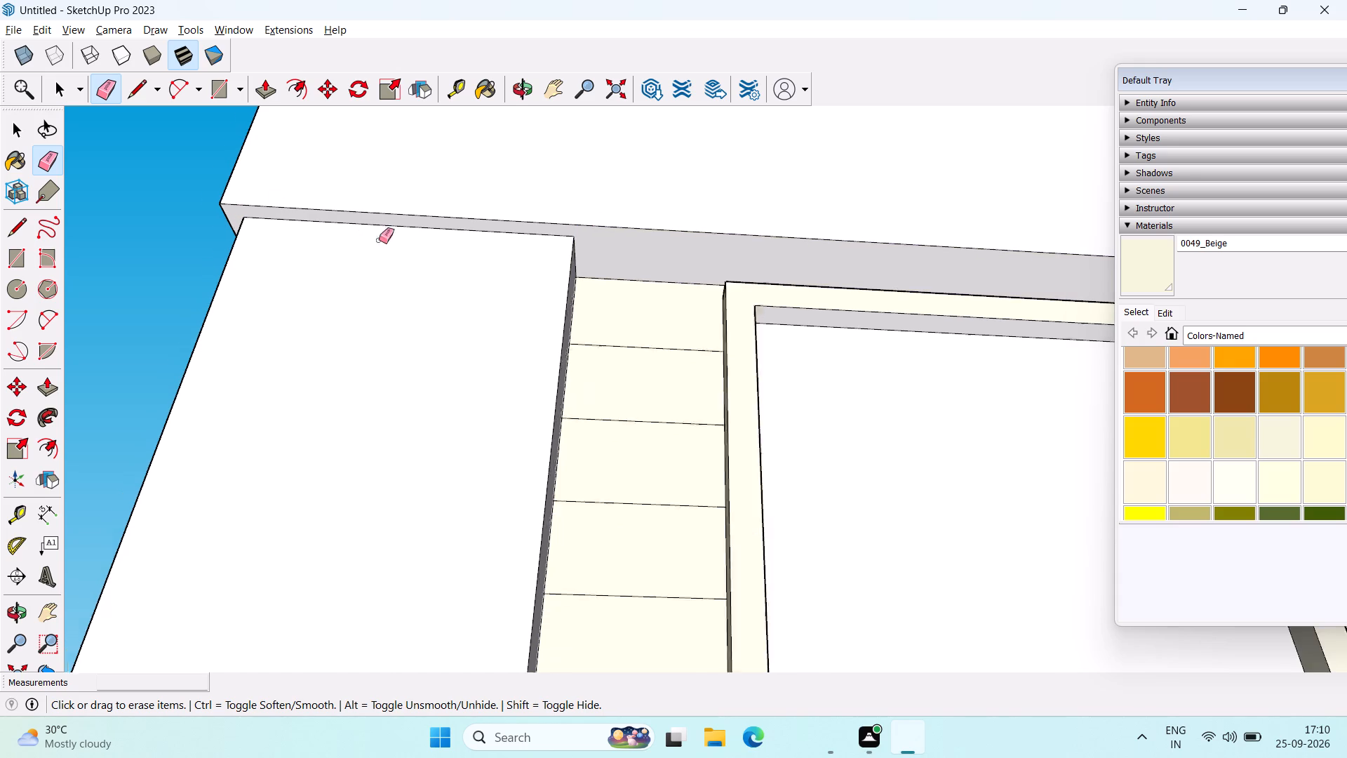
scroll(379, 240, down, 2)
scroll(694, 345, down, 2)
scroll(779, 366, down, 7)
middle_drag(838, 369, 695, 383)
scroll(695, 383, down, 1)
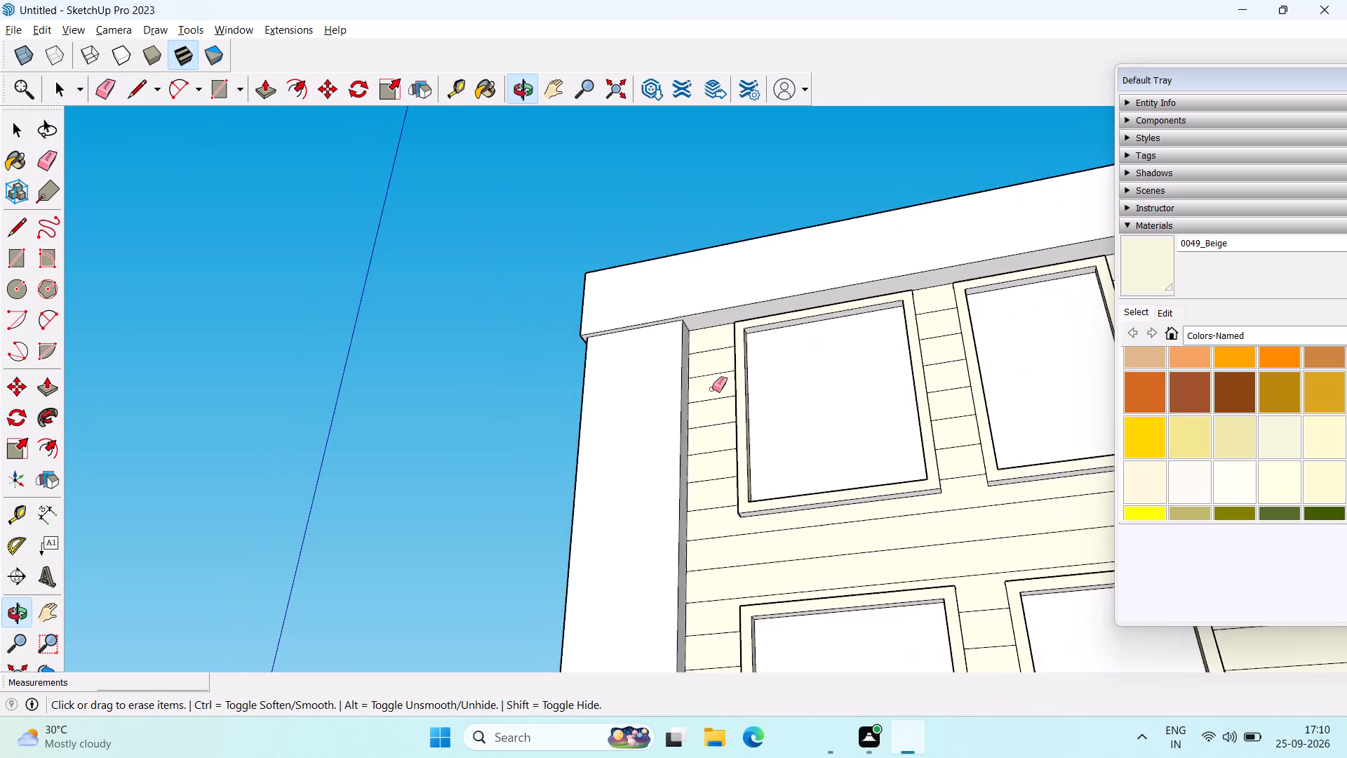
scroll(720, 390, down, 4)
shift+middle_drag(814, 356, 581, 319)
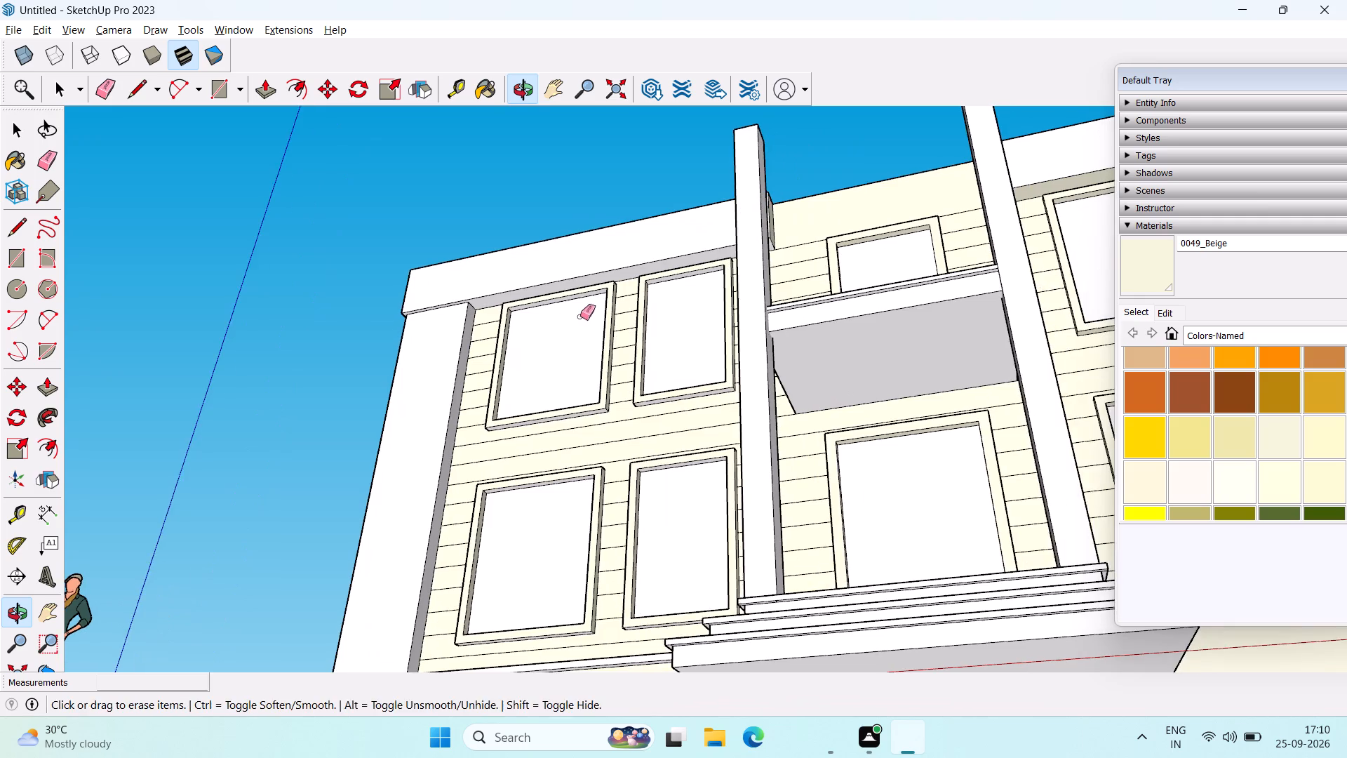
middle_drag(609, 322, 590, 669)
scroll(654, 538, down, 1)
middle_drag(659, 533, 656, 646)
key(space)
middle_drag(860, 552, 849, 600)
key(p)
click(944, 306)
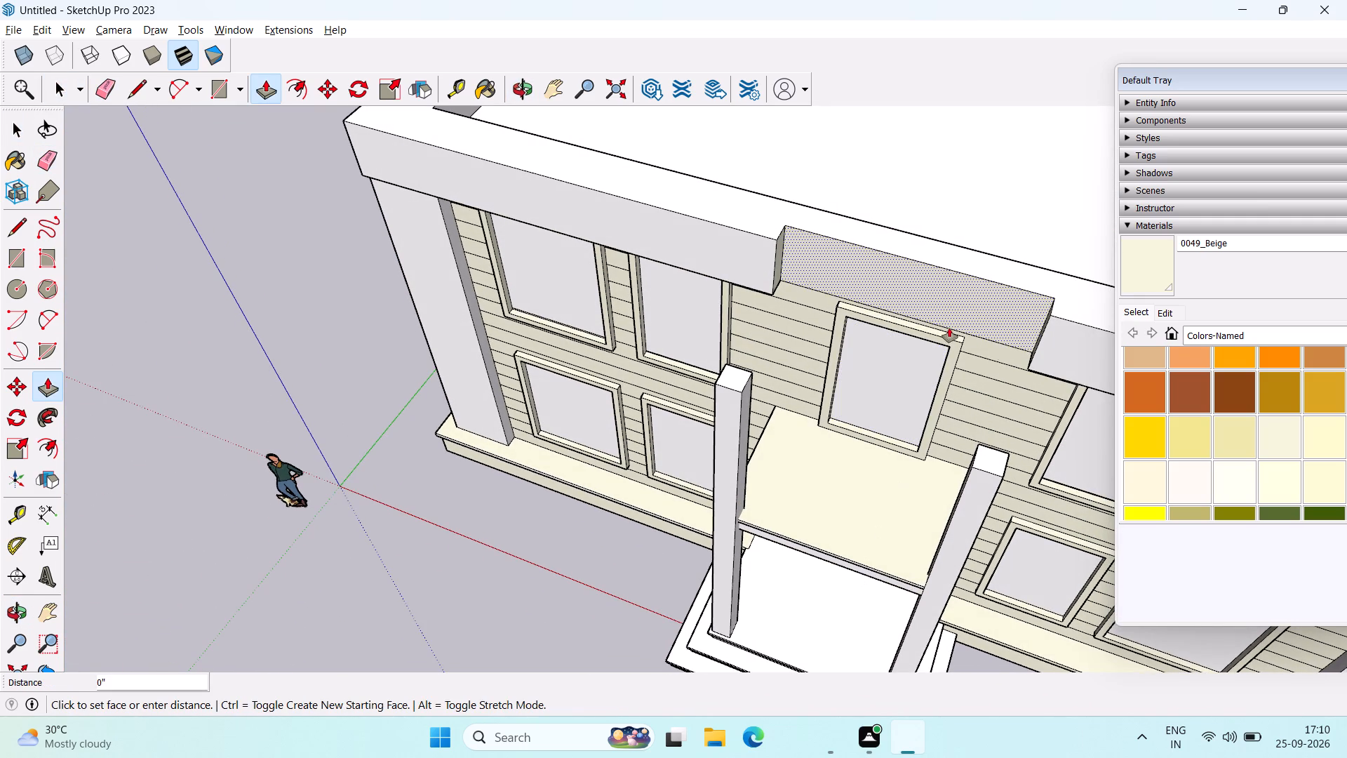
click(792, 300)
Push/Pull the middle parapet section outward about 8' 5 1/4" so it projects over and past the two porch columns.
click(828, 274)
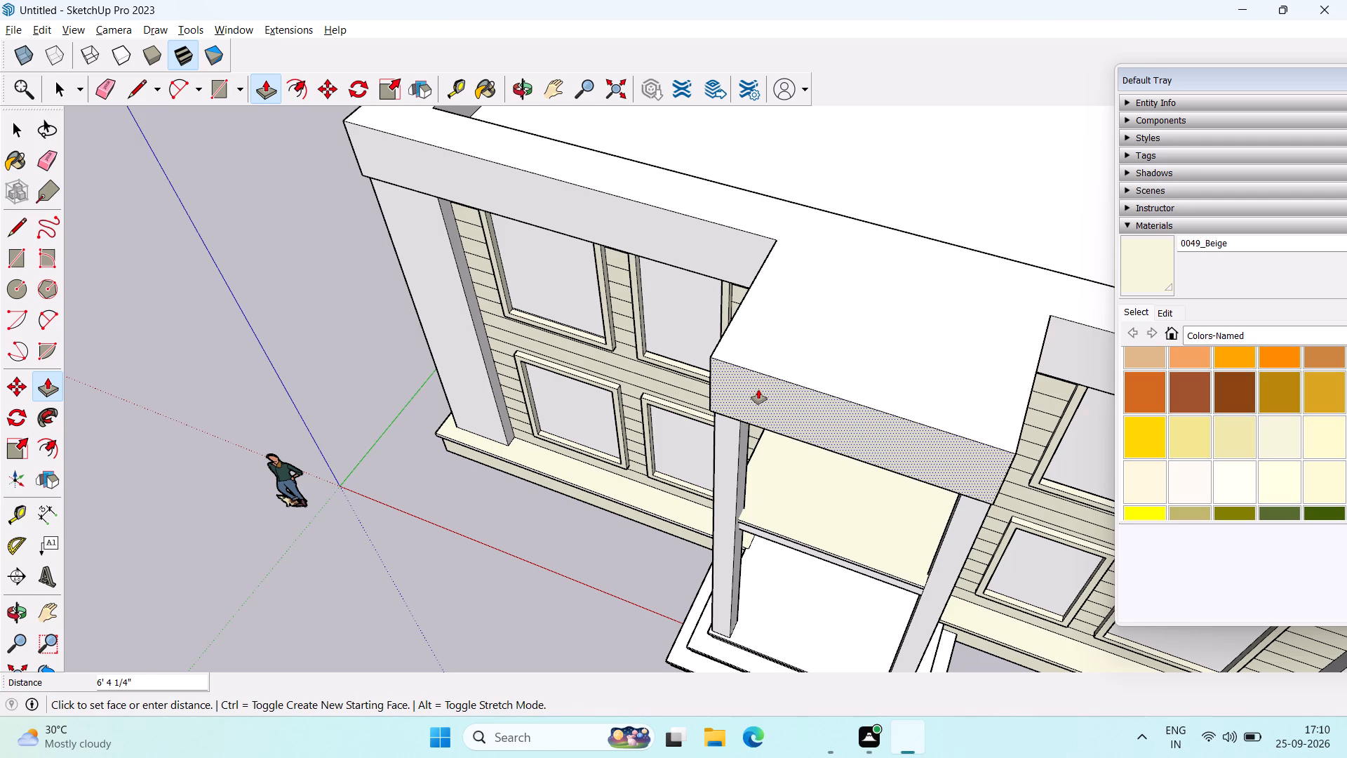
middle_drag(758, 390, 749, 141)
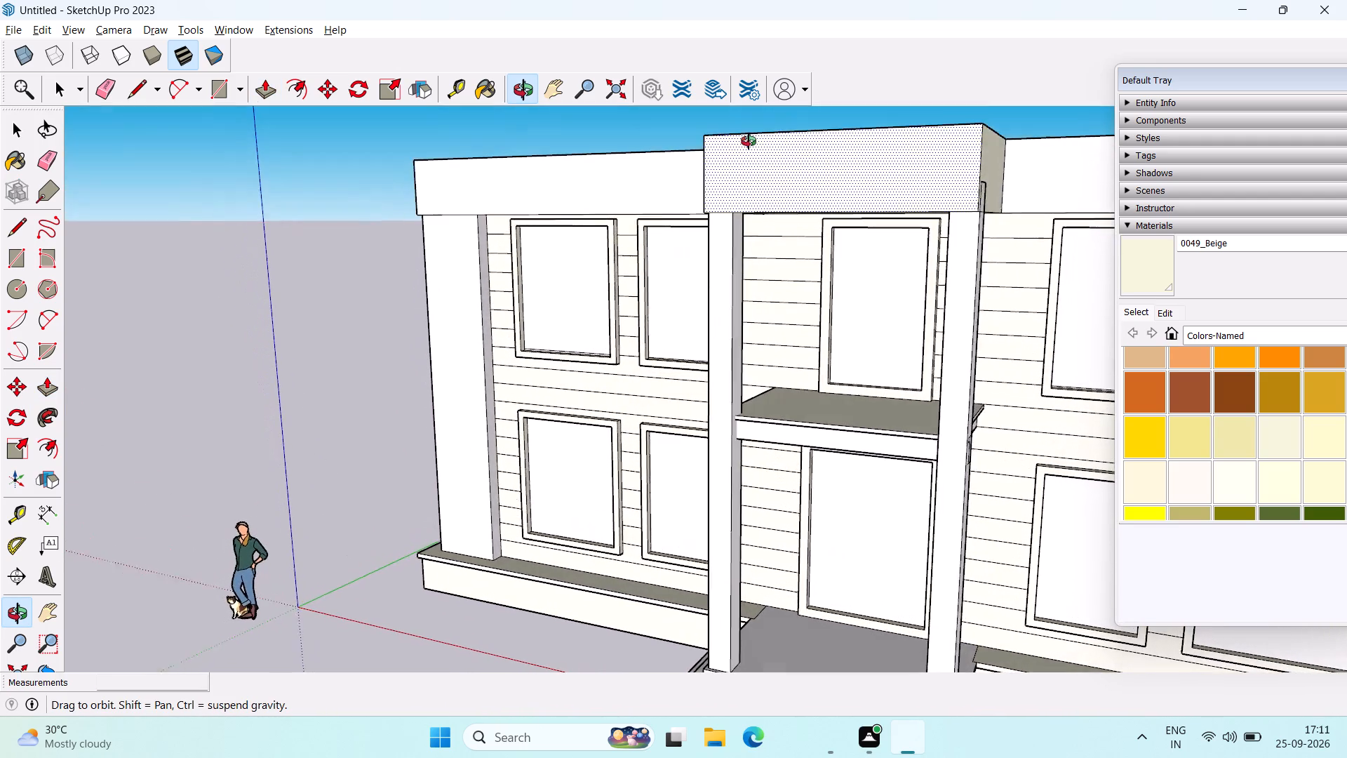
middle_drag(749, 141, 726, 145)
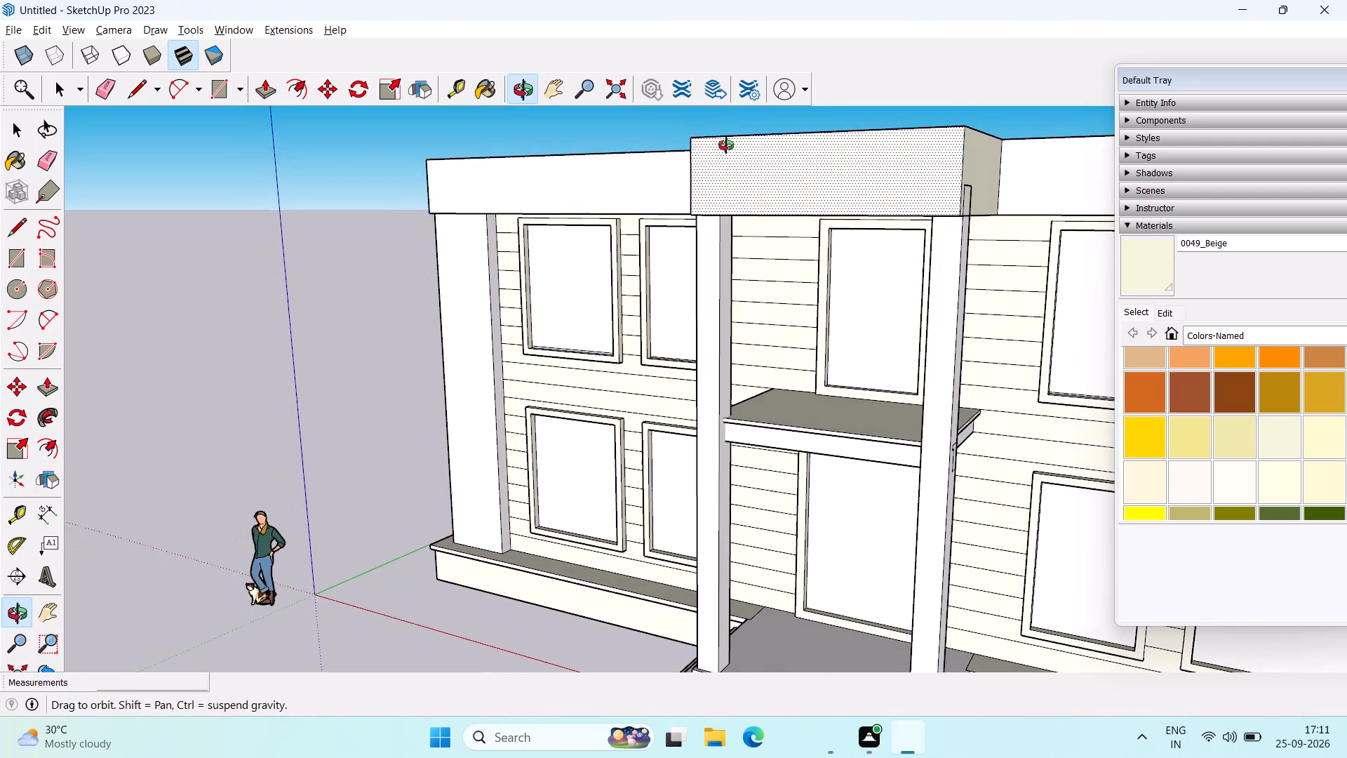
middle_drag(726, 145, 735, 85)
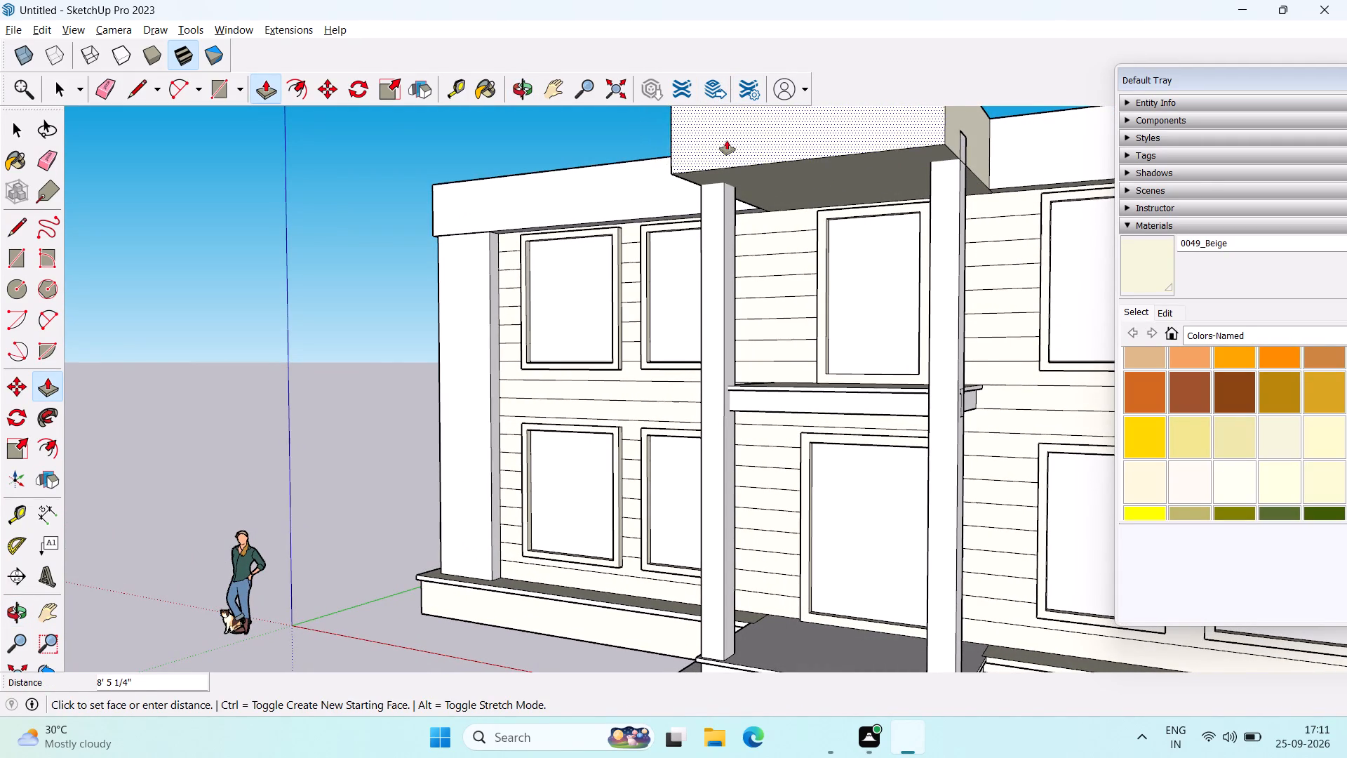
click(728, 141)
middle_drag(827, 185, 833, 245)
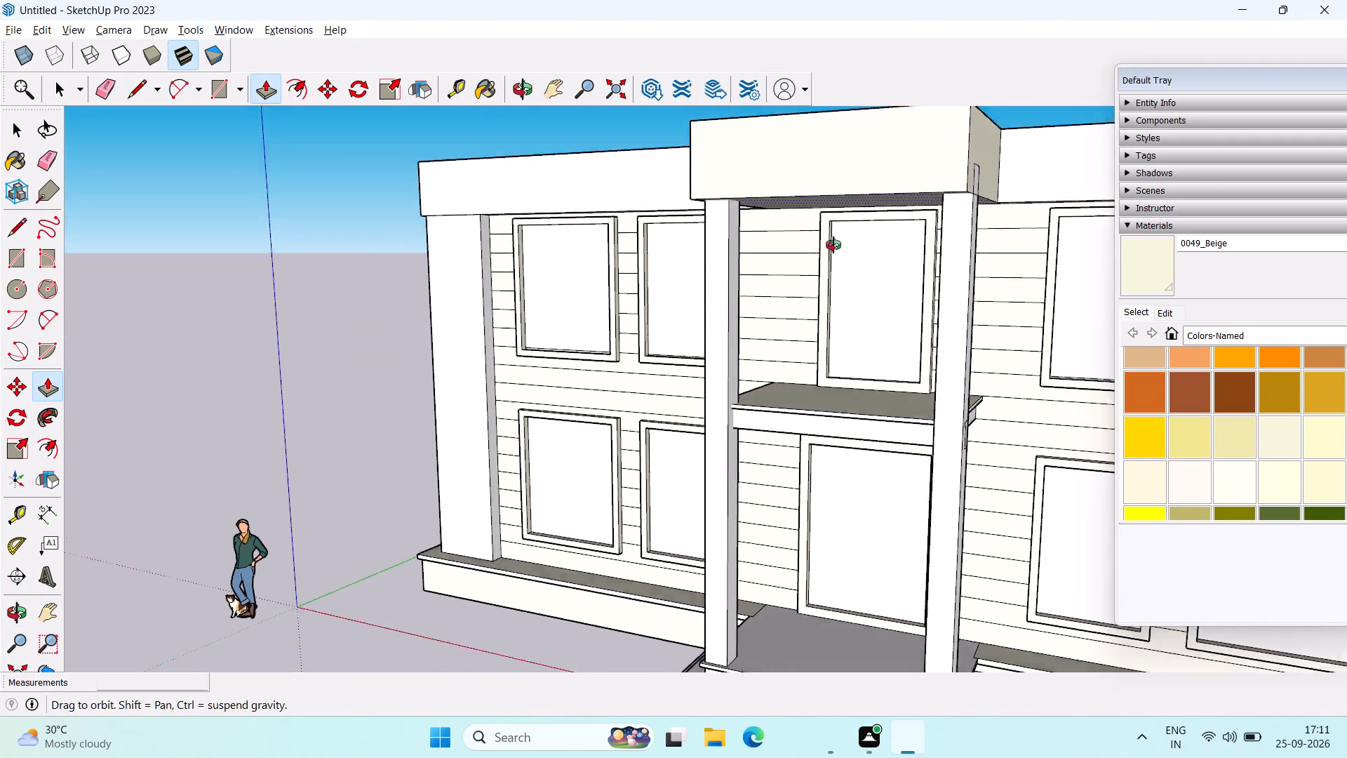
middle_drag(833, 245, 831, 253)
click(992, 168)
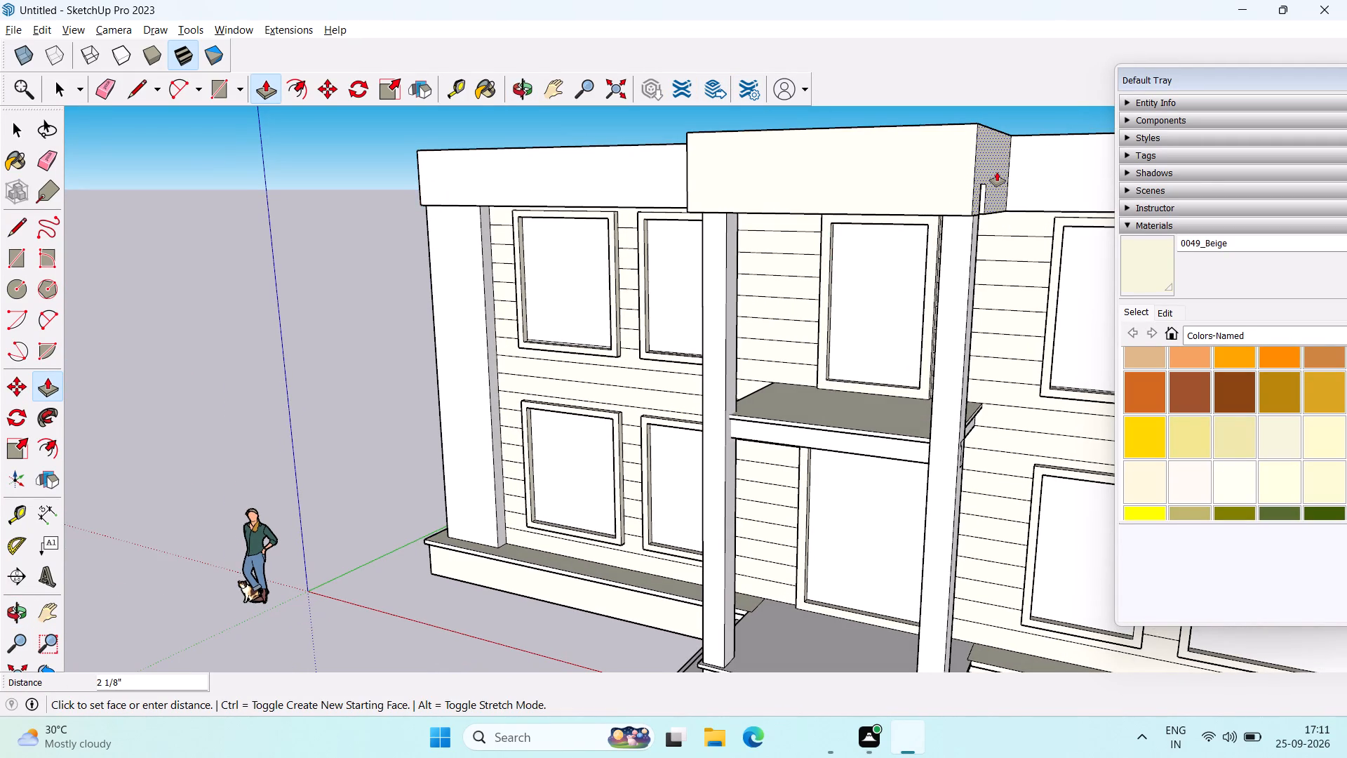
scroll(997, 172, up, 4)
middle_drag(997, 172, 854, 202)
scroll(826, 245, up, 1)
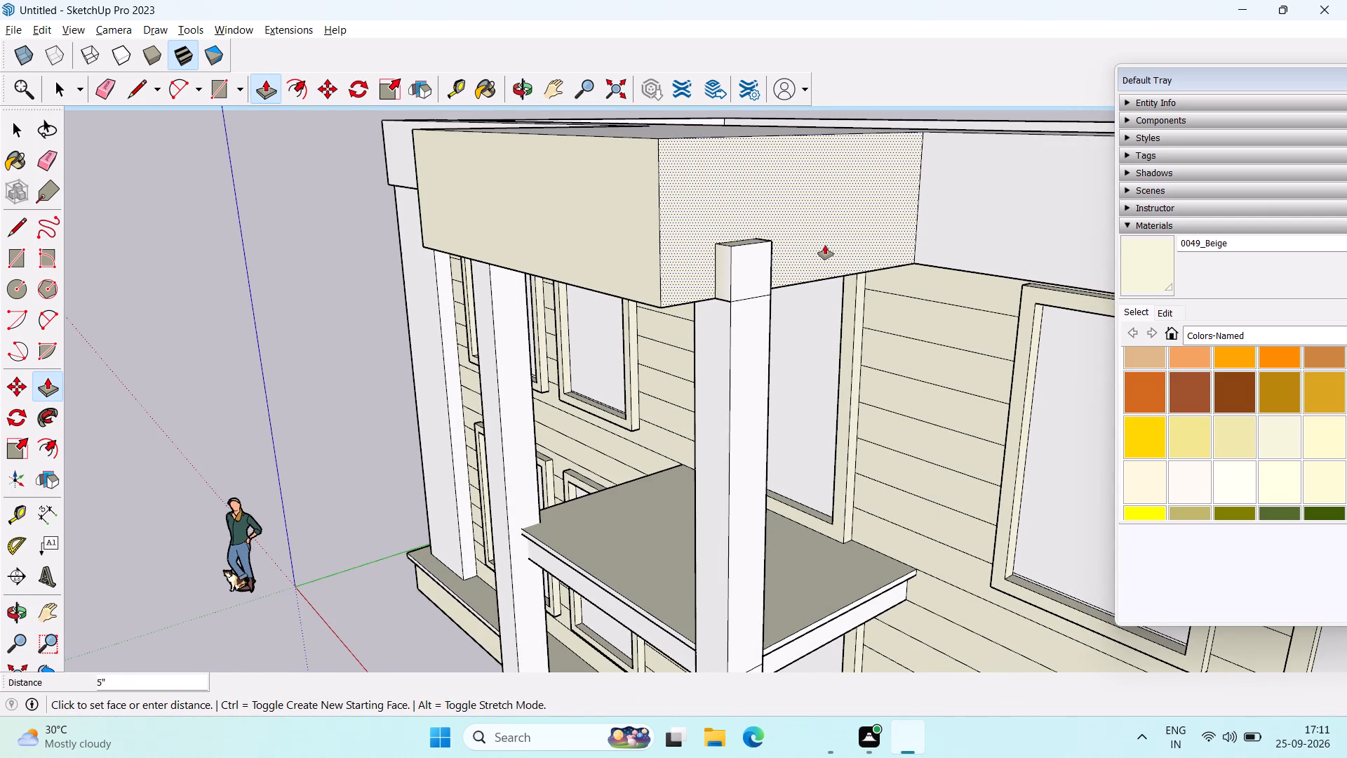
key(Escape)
Erase the short top edge of the porch column outline on the projecting parapet's side face.
key(e)
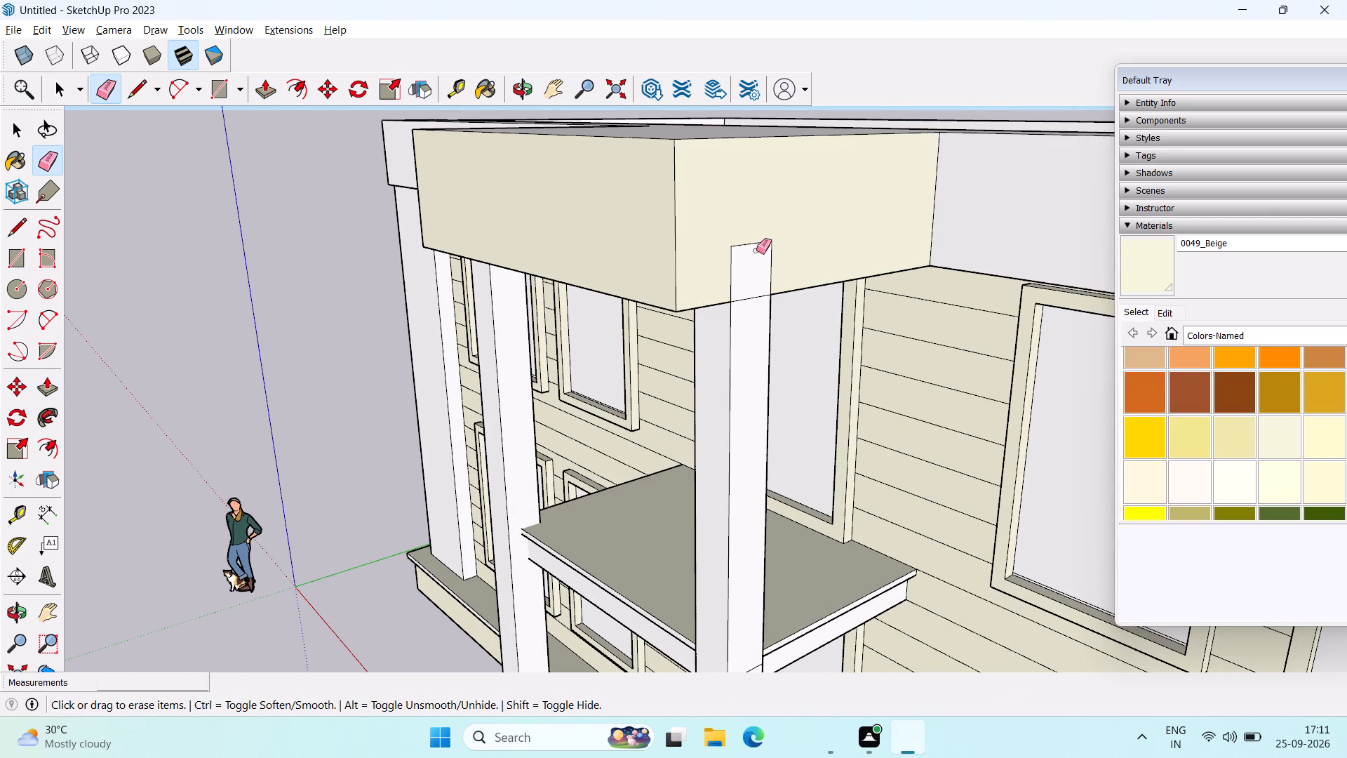
click(755, 246)
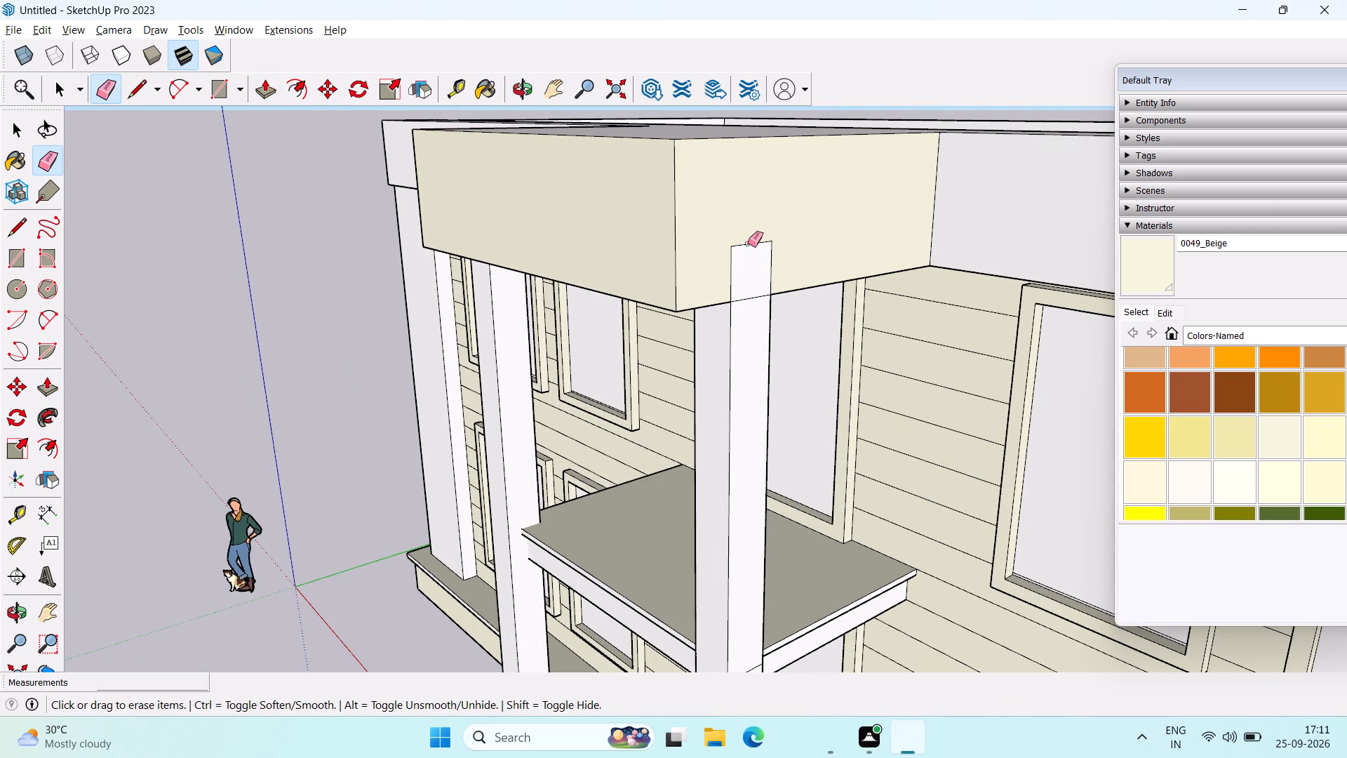
click(748, 244)
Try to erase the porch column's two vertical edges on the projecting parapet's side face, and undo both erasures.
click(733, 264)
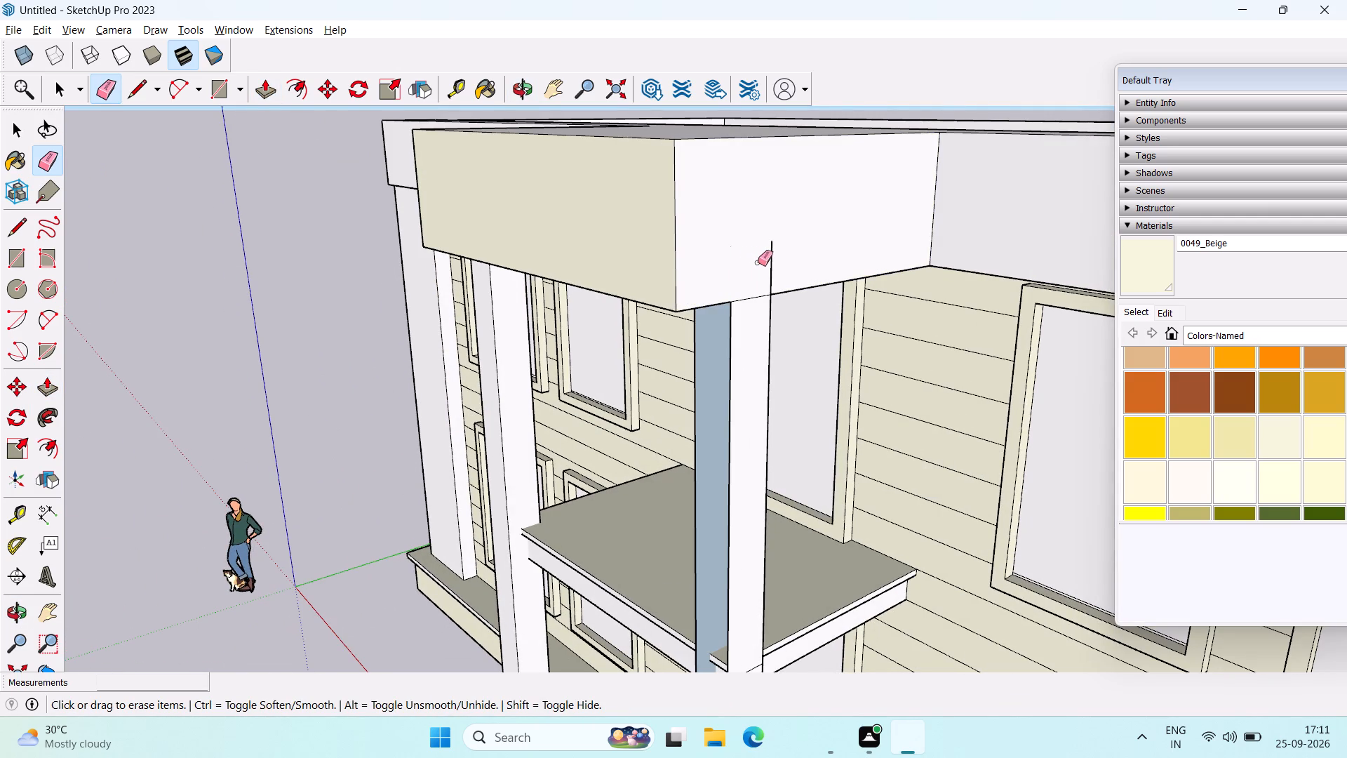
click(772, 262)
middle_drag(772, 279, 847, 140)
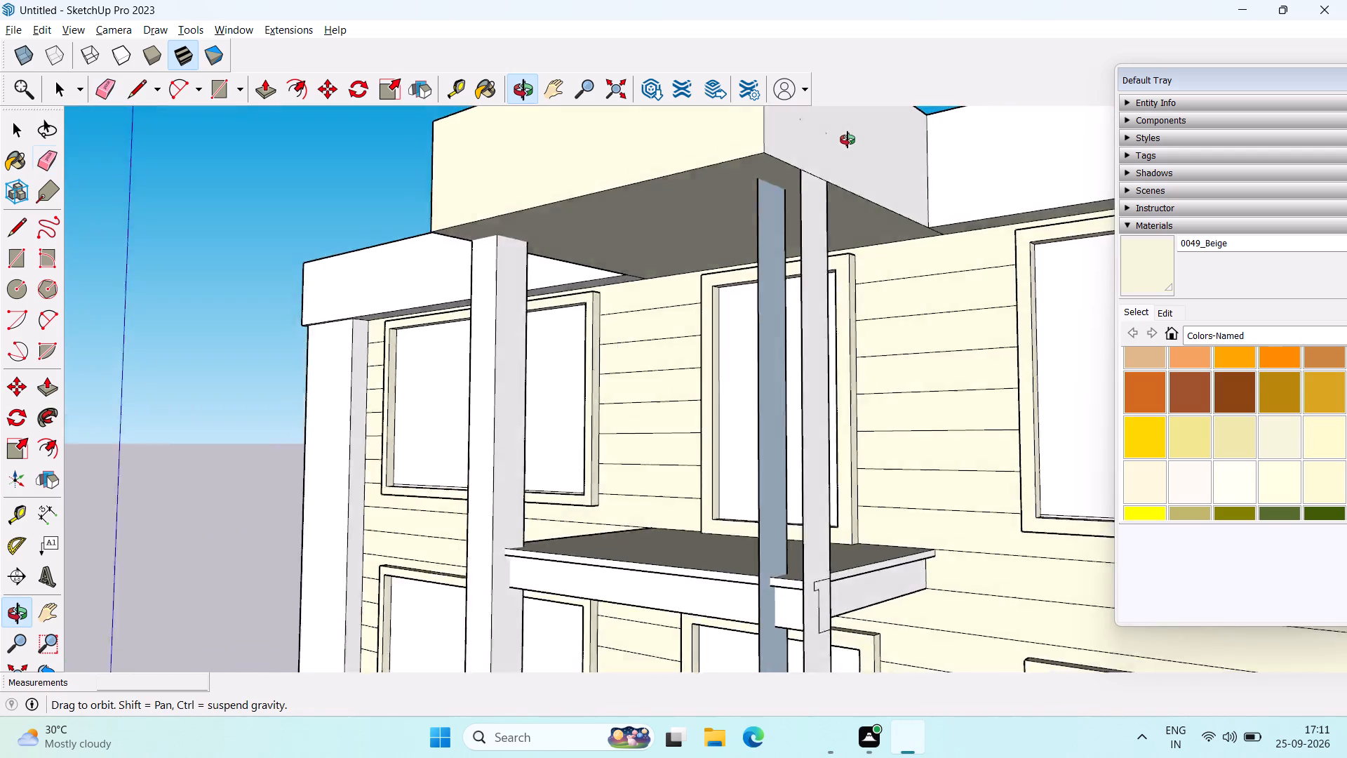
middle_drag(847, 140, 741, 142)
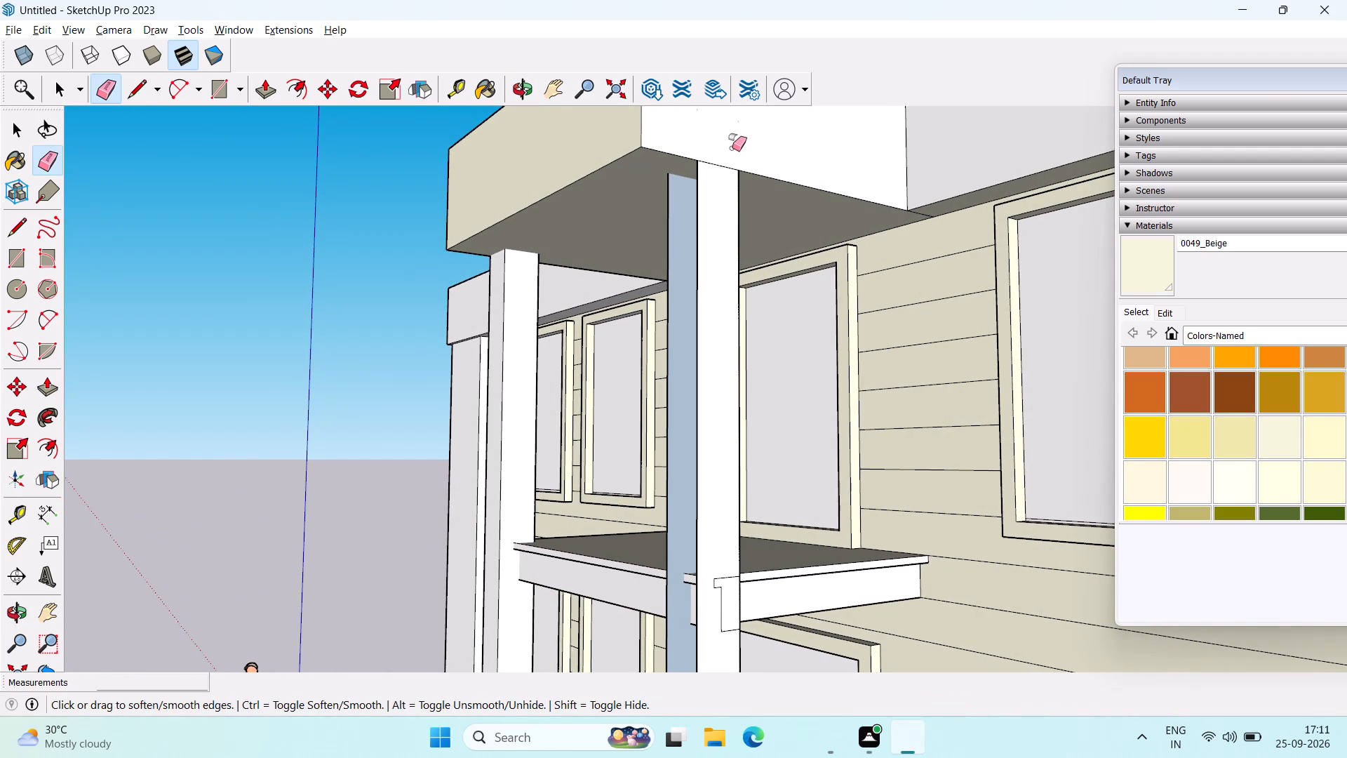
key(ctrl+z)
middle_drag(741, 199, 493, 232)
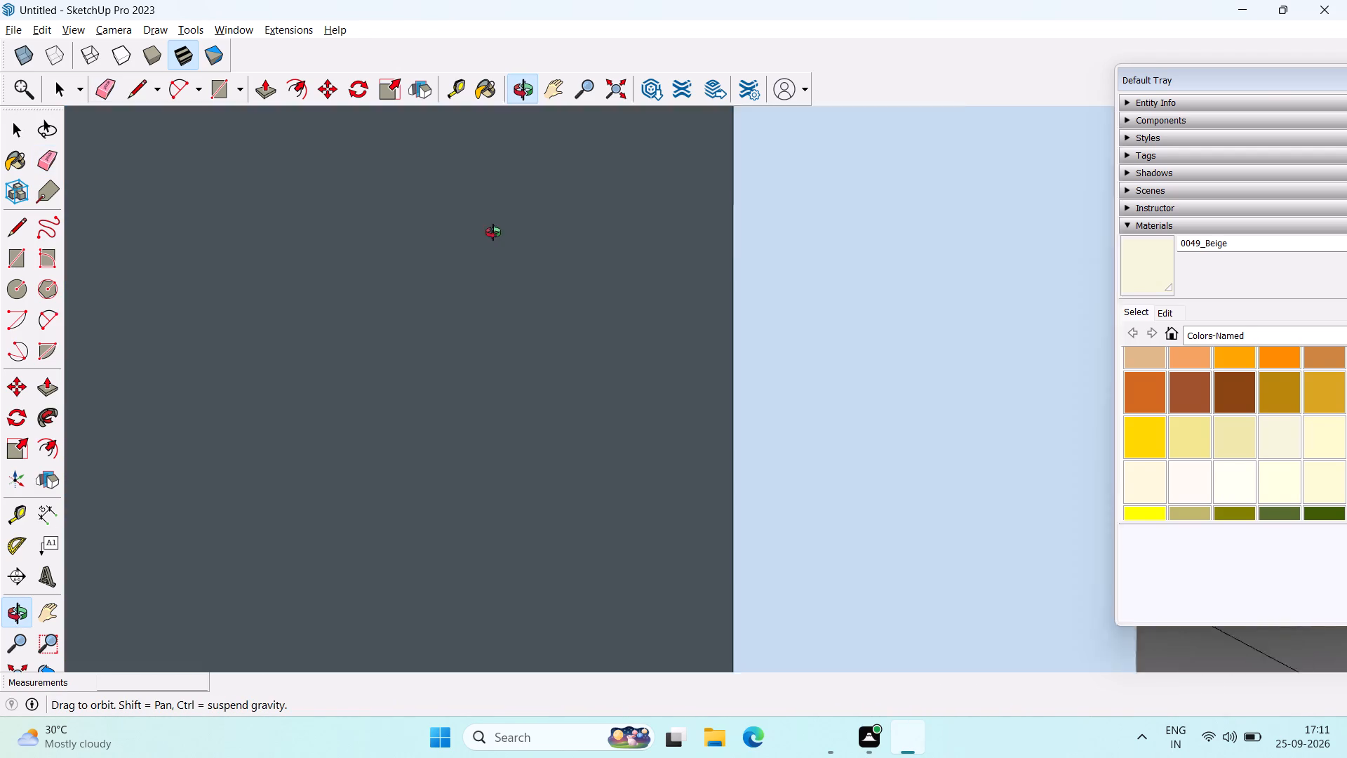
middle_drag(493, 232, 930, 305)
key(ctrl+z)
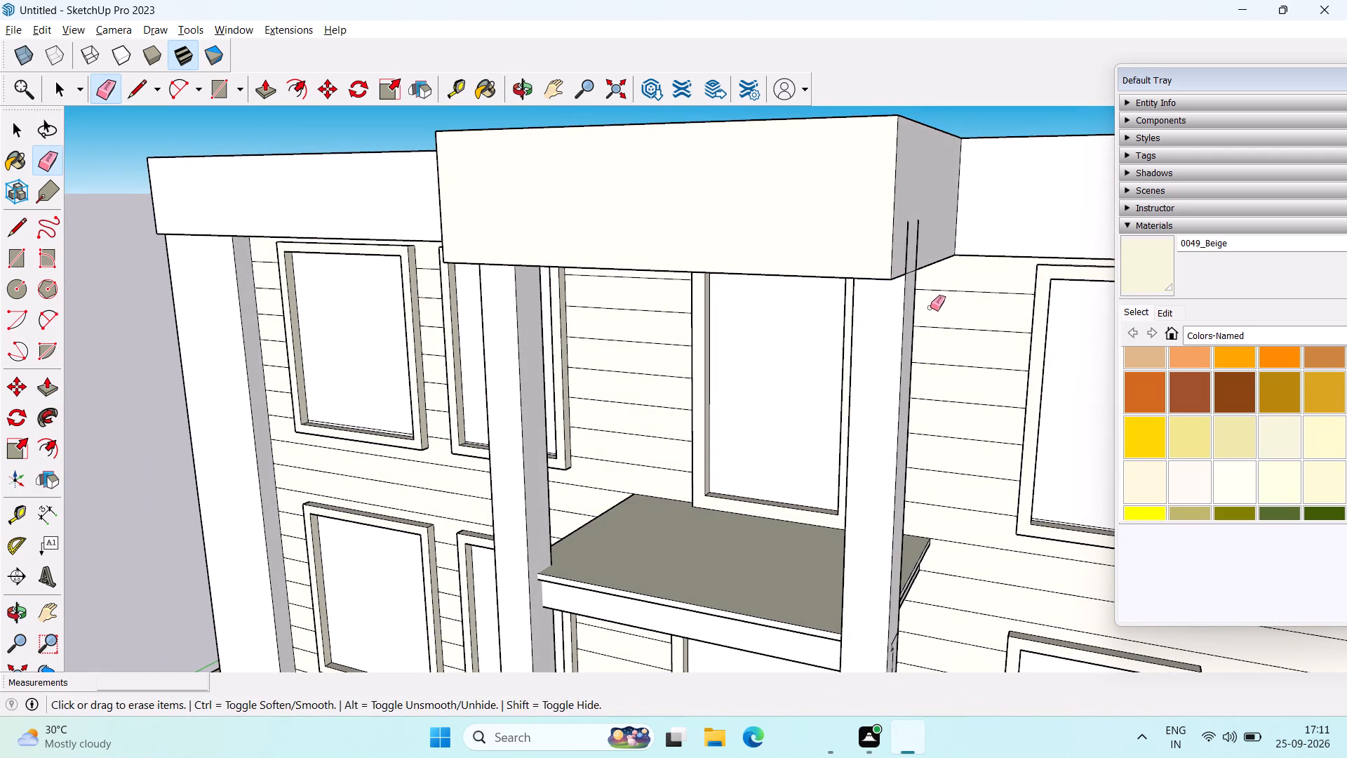
Examine both sides of the porch, checking where the columns meet the projecting parapet and the balcony slab.
middle_drag(930, 307, 829, 319)
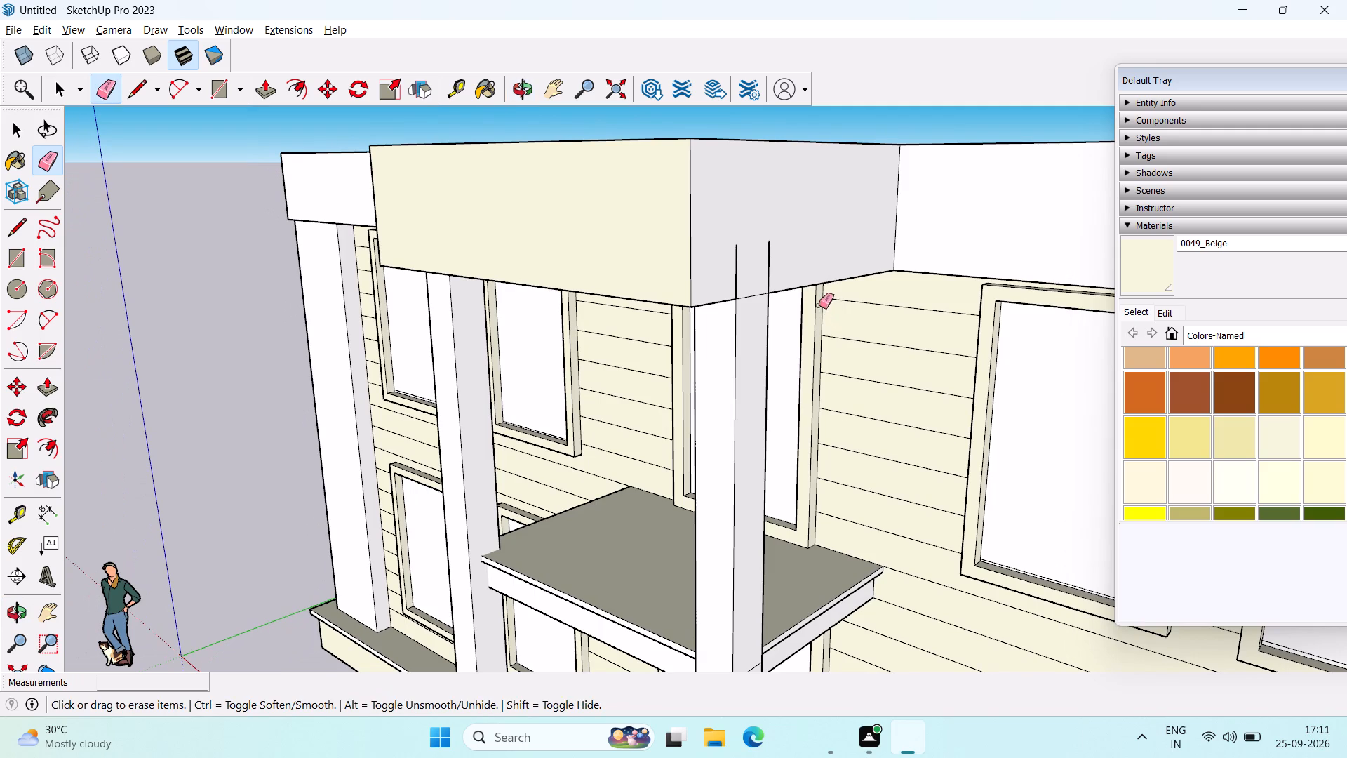
key(space)
middle_drag(810, 258, 1083, 211)
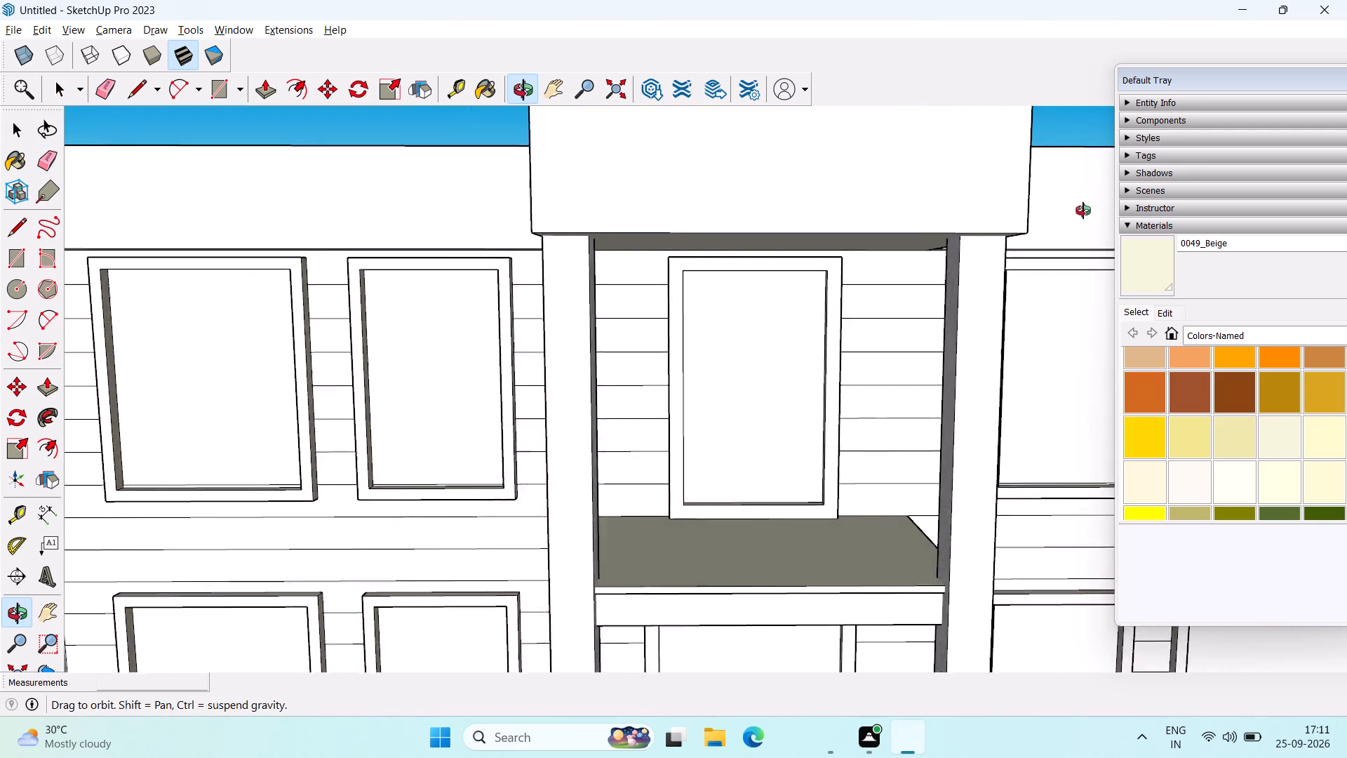
middle_drag(1083, 211, 1336, 280)
middle_drag(1059, 302, 962, 305)
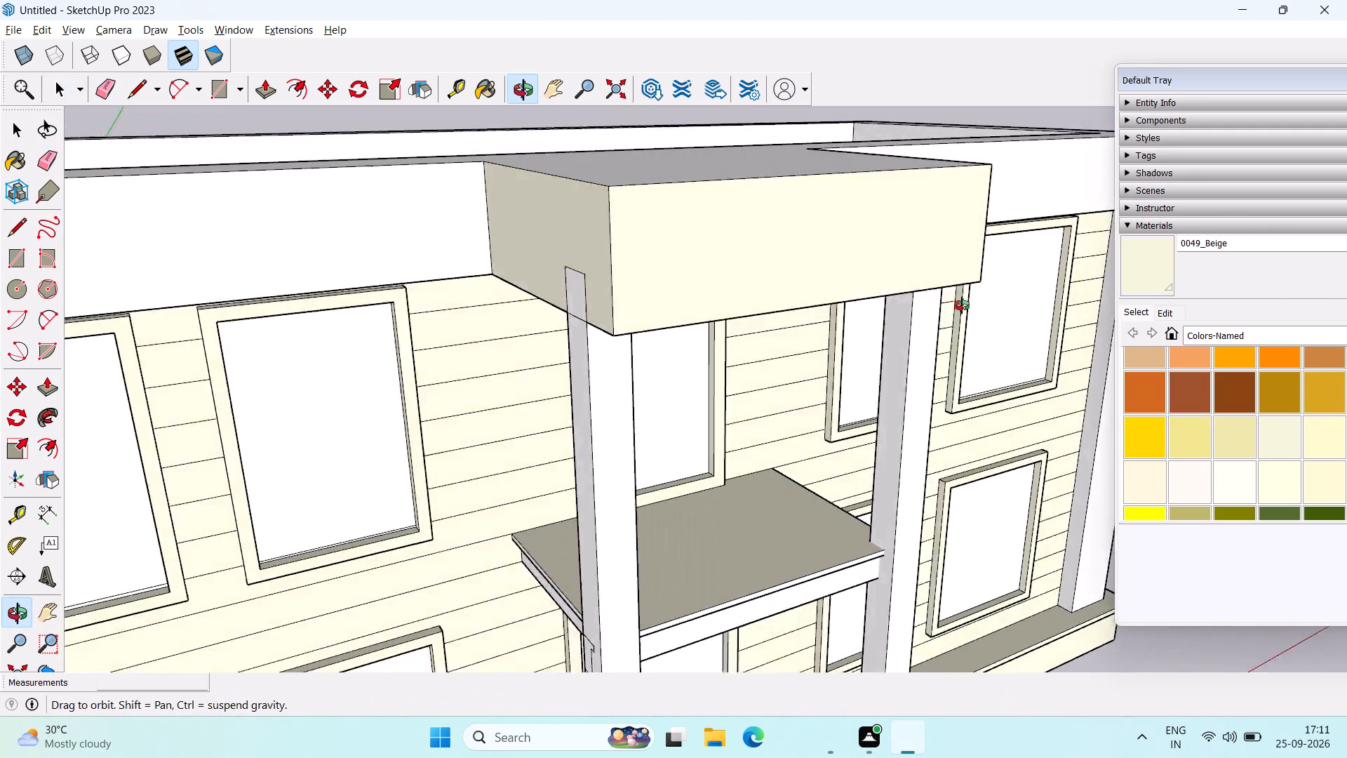
middle_drag(962, 305, 280, 445)
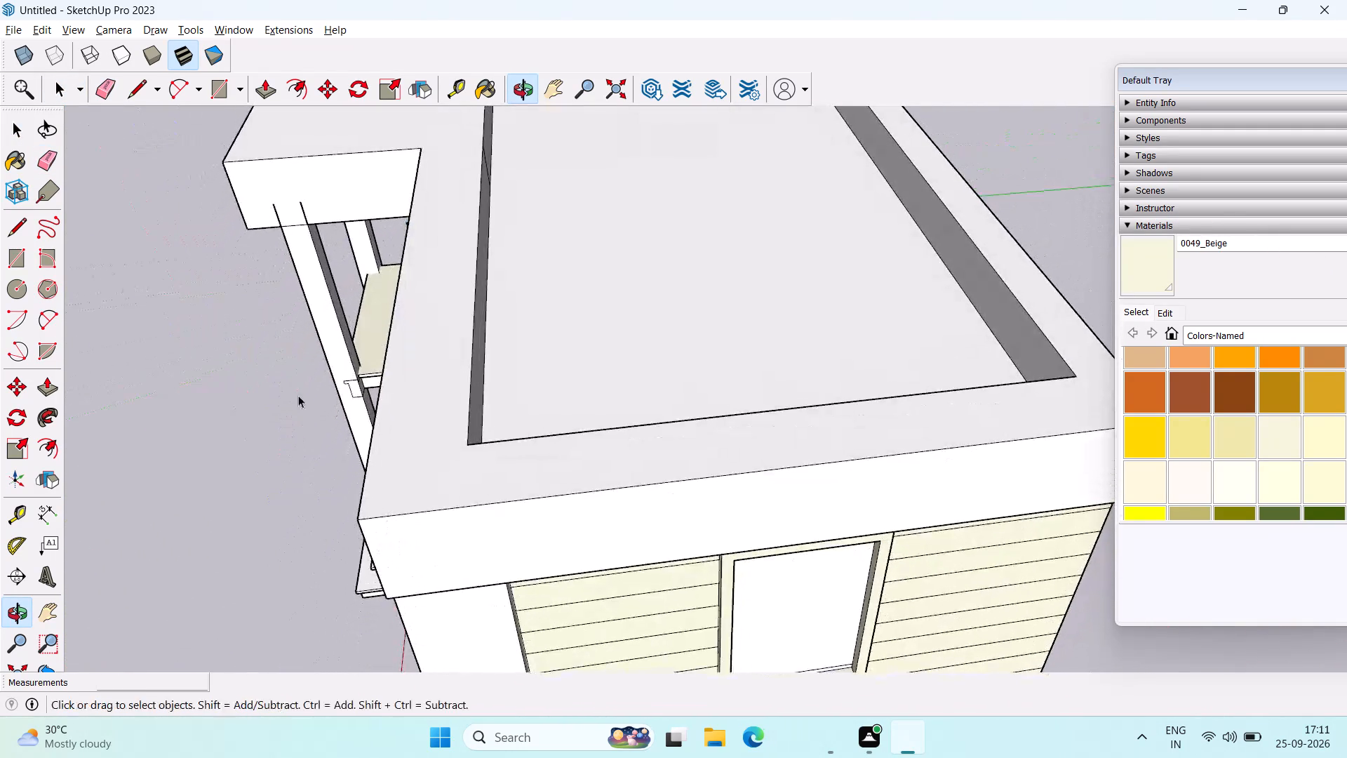
scroll(317, 325, up, 8)
middle_drag(356, 300, 300, 340)
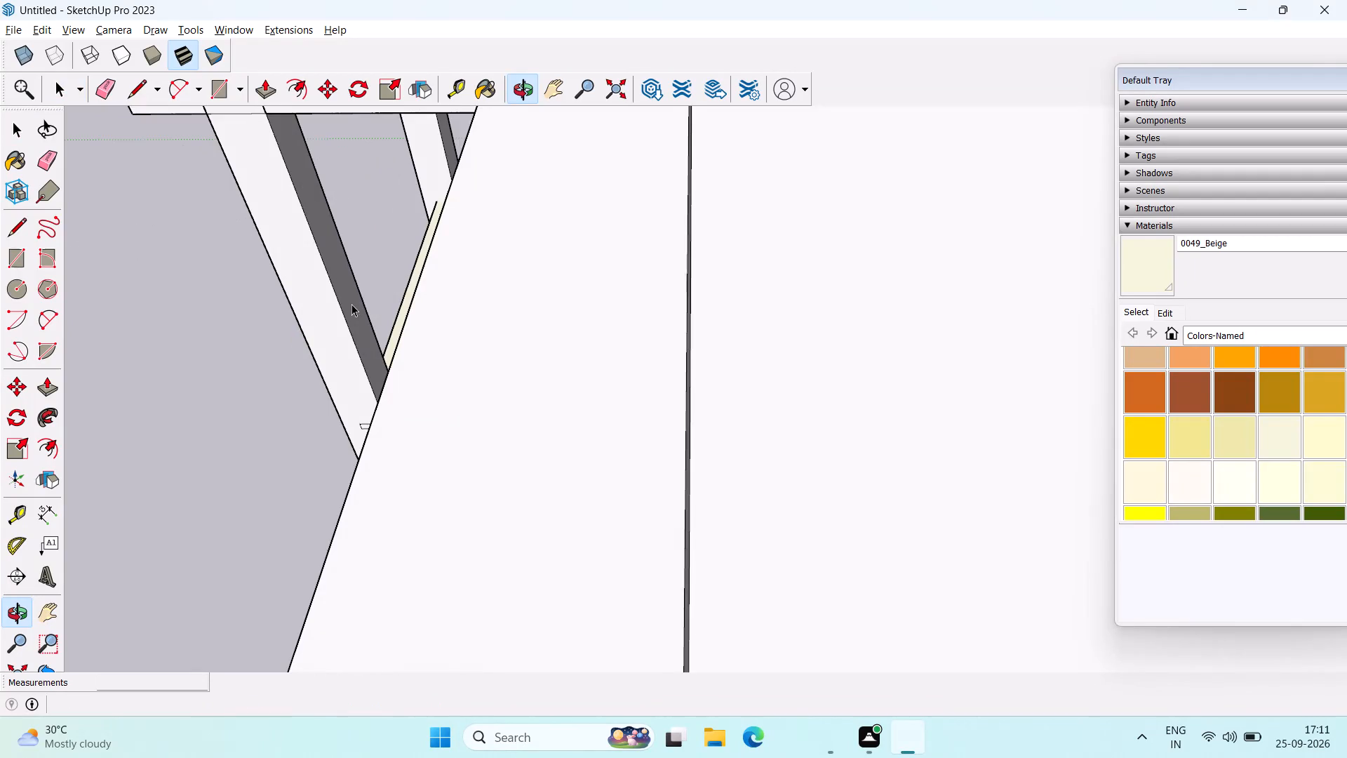
scroll(349, 298, up, 9)
middle_drag(348, 302, 283, 288)
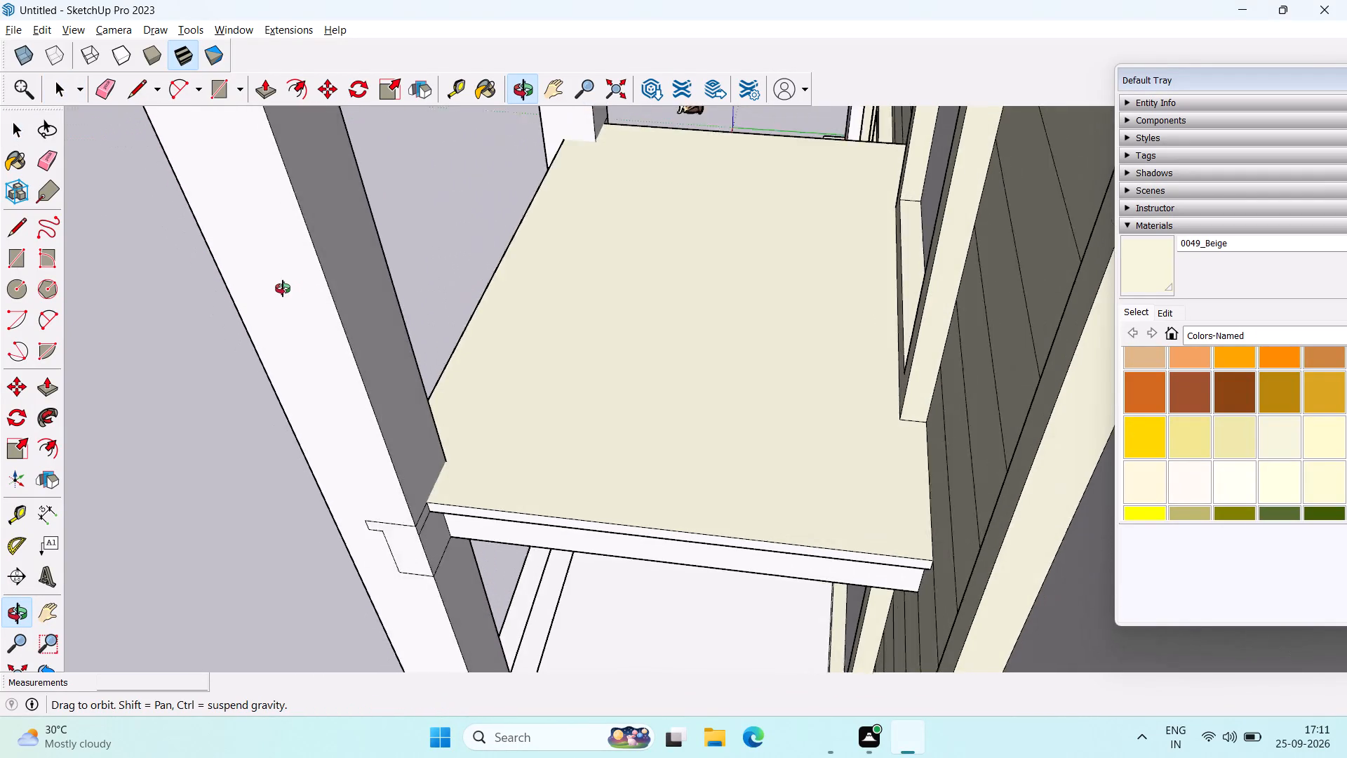
middle_drag(283, 288, 321, 200)
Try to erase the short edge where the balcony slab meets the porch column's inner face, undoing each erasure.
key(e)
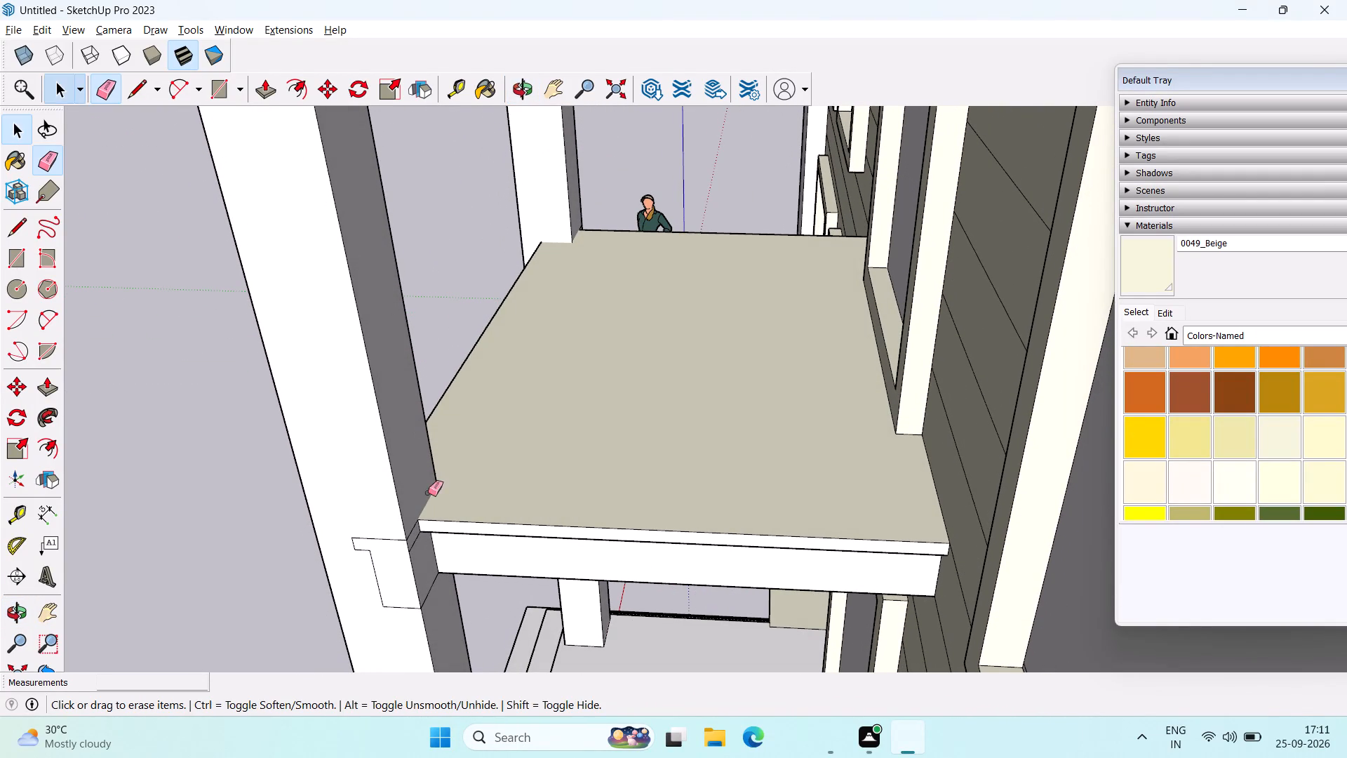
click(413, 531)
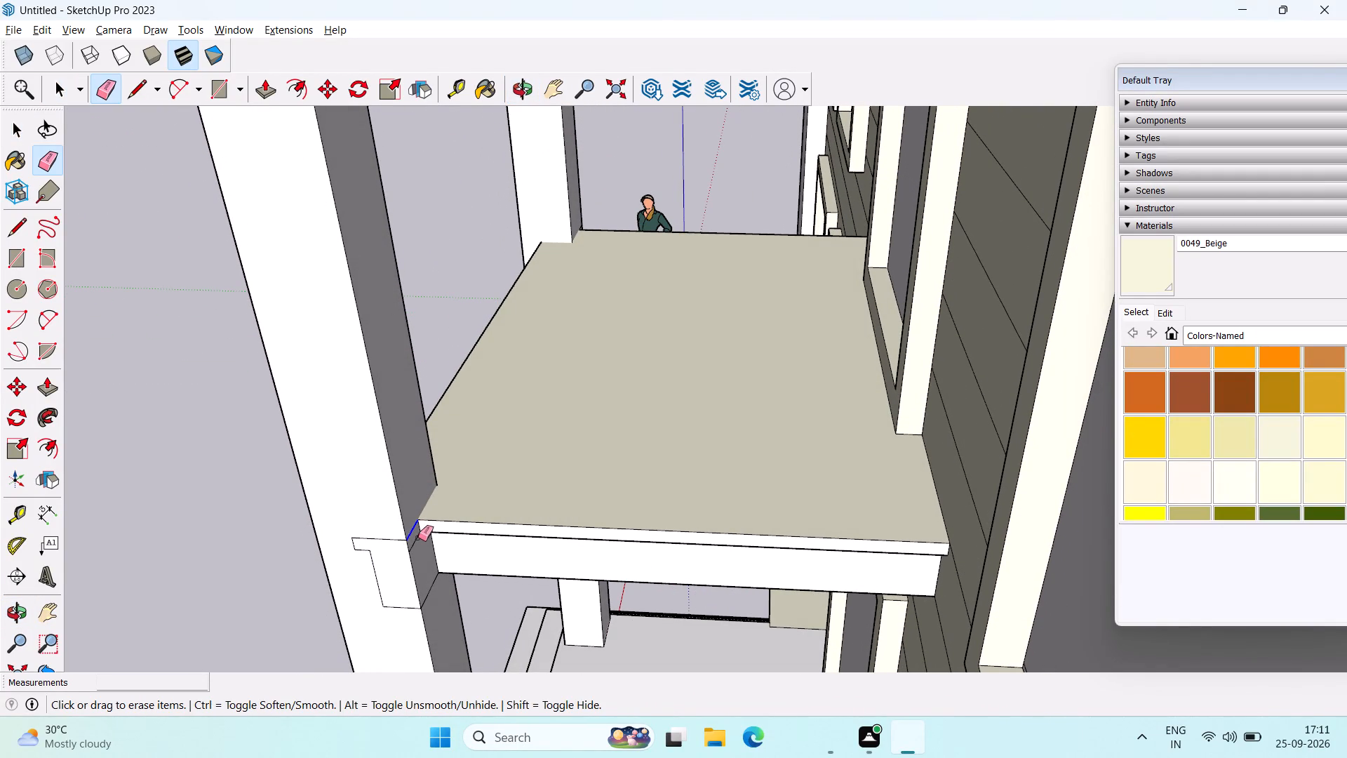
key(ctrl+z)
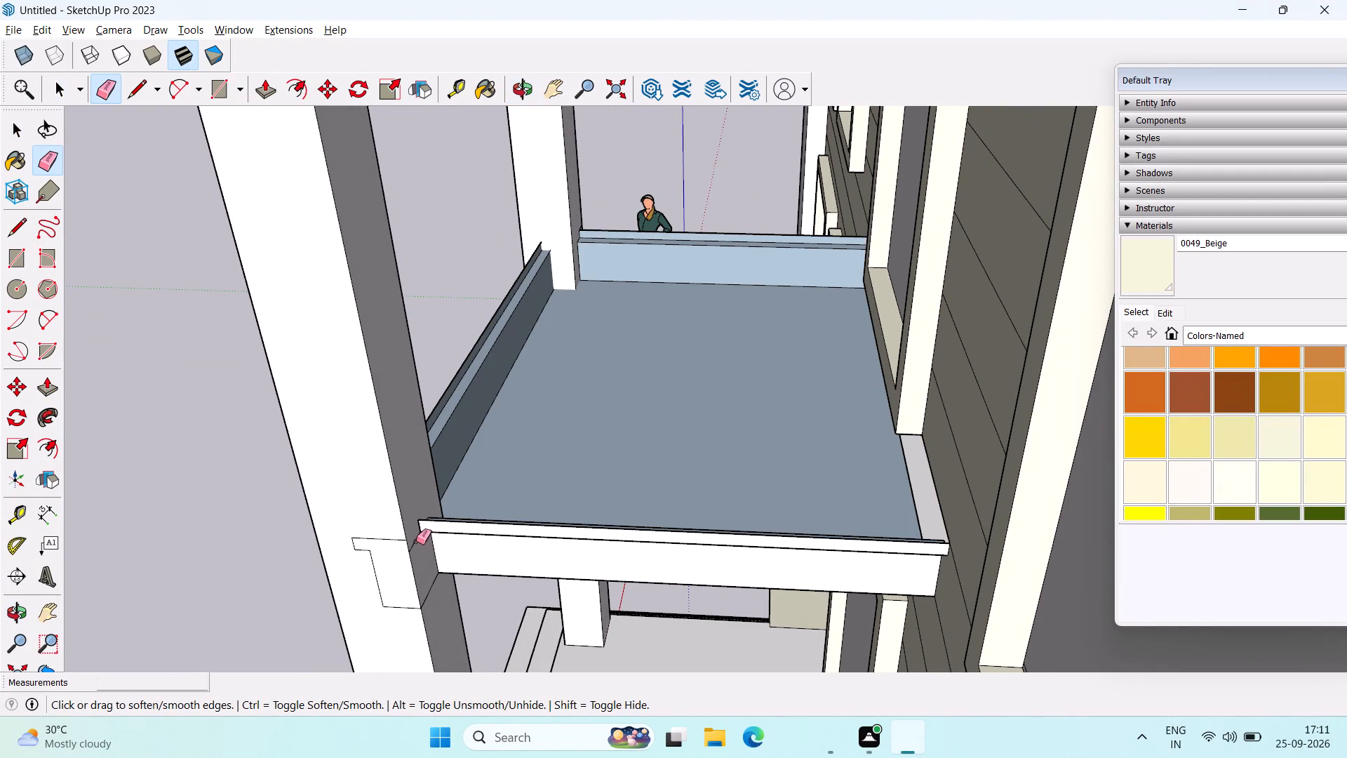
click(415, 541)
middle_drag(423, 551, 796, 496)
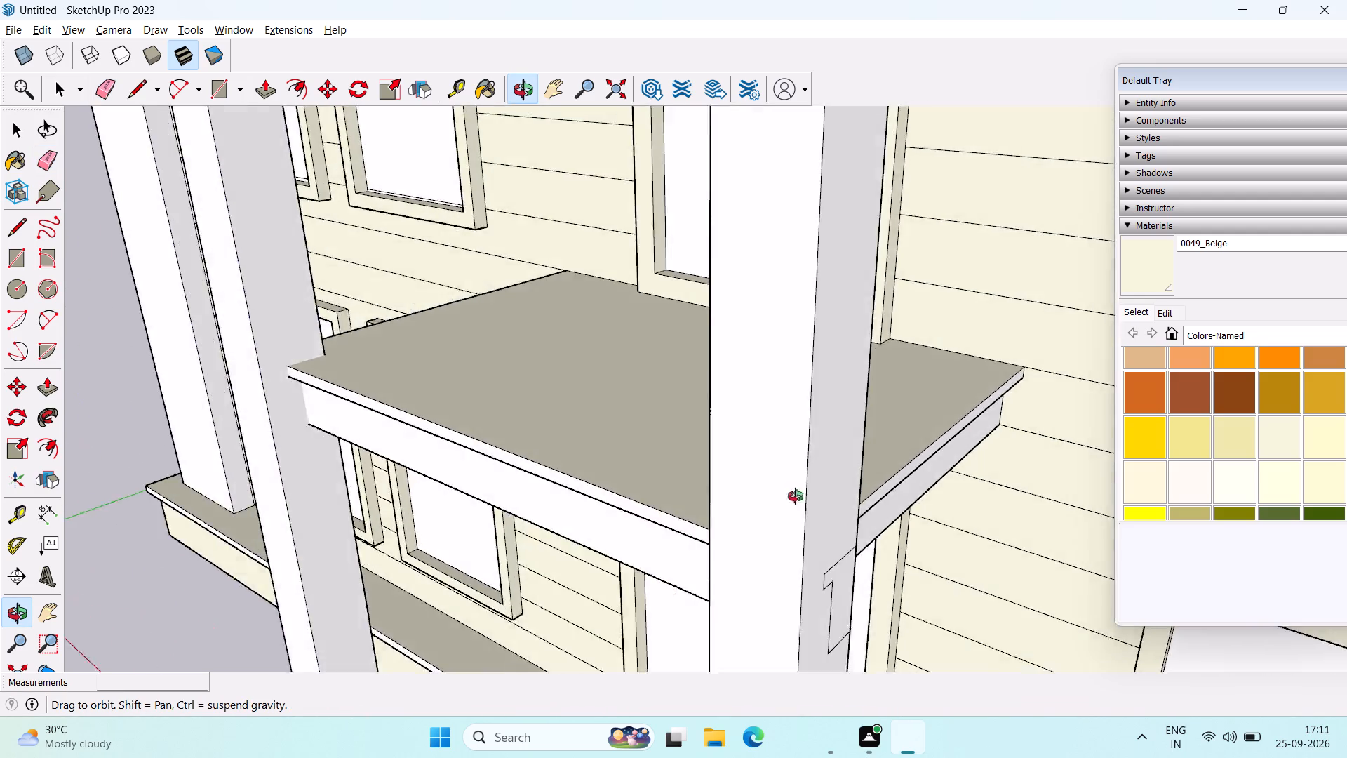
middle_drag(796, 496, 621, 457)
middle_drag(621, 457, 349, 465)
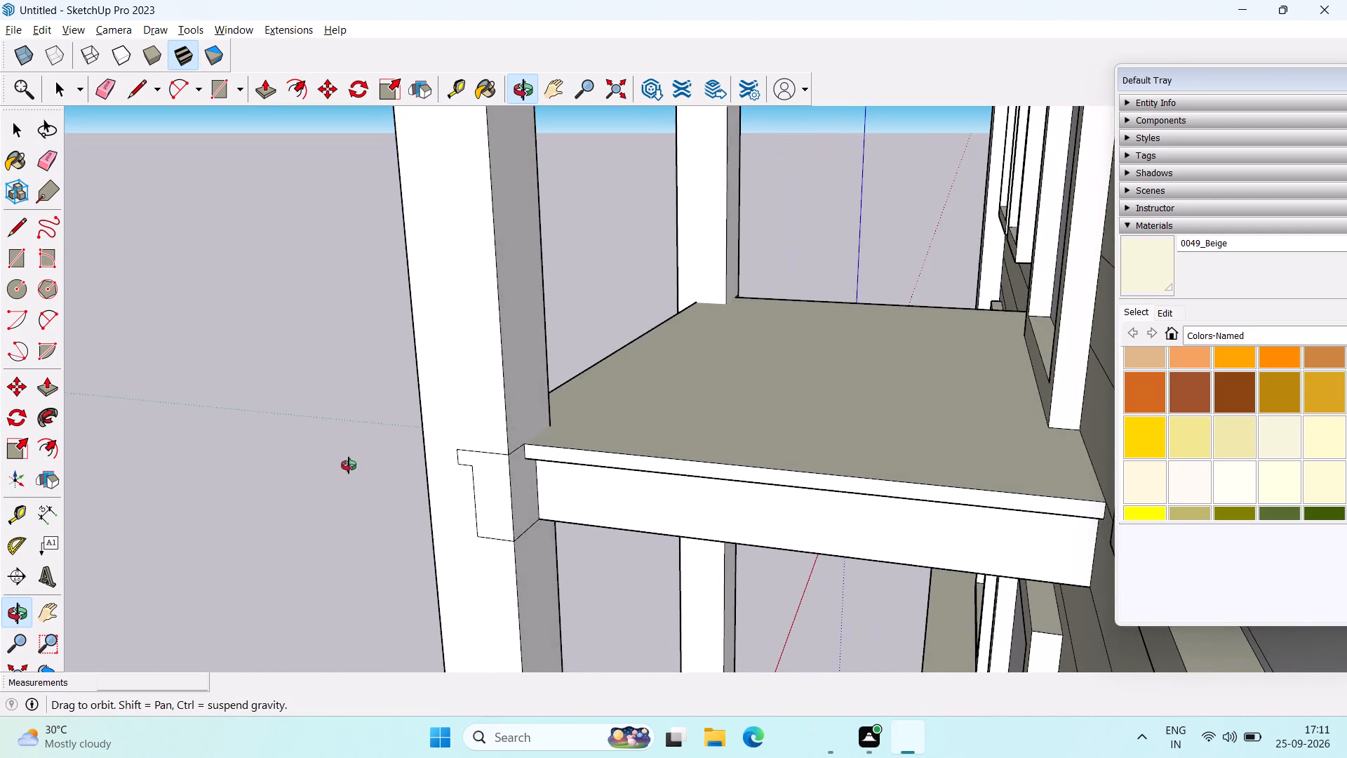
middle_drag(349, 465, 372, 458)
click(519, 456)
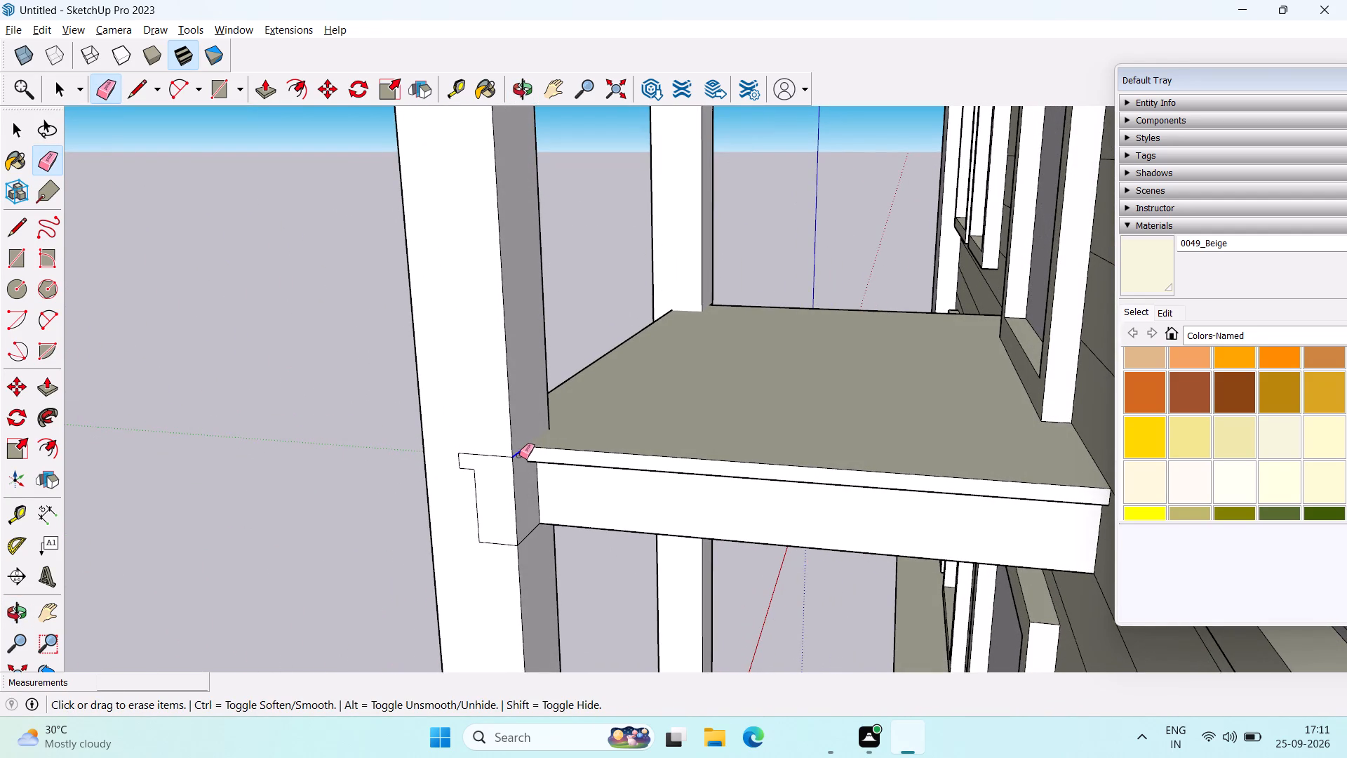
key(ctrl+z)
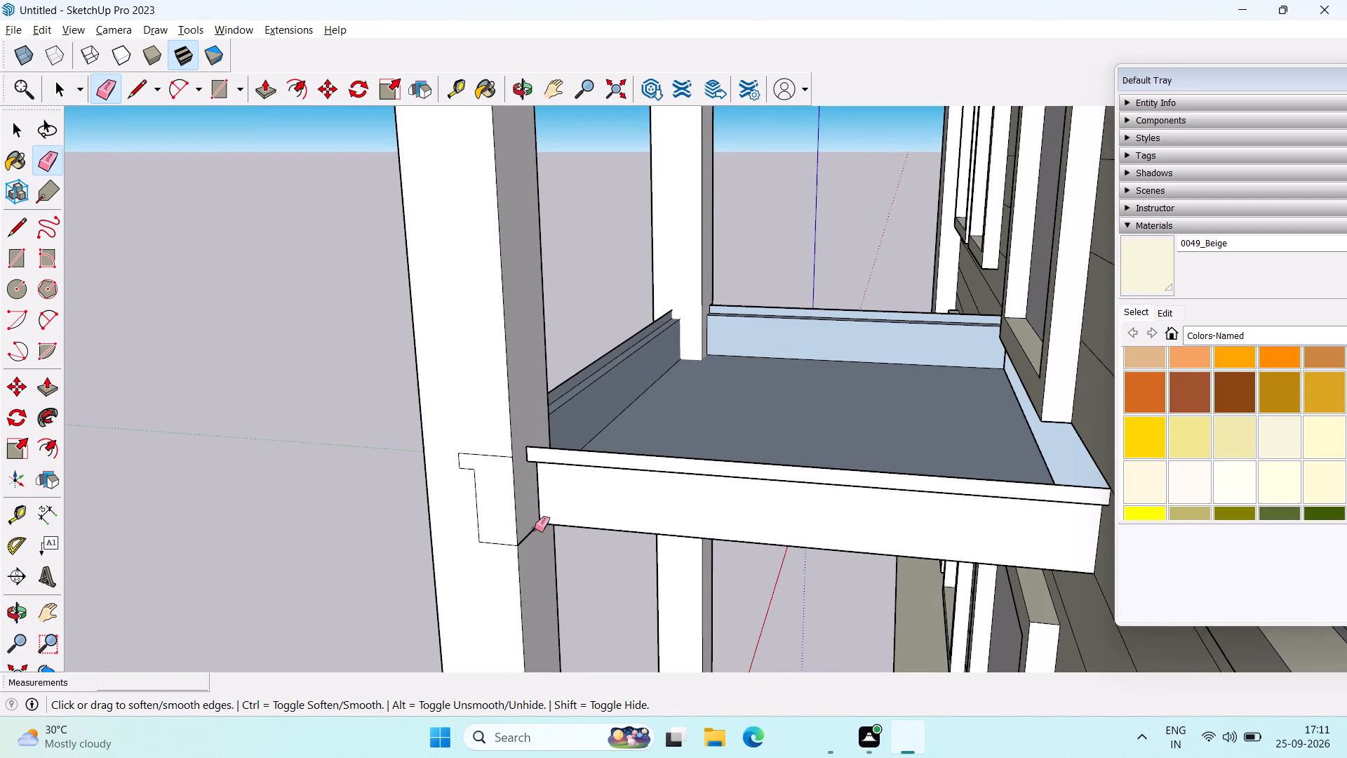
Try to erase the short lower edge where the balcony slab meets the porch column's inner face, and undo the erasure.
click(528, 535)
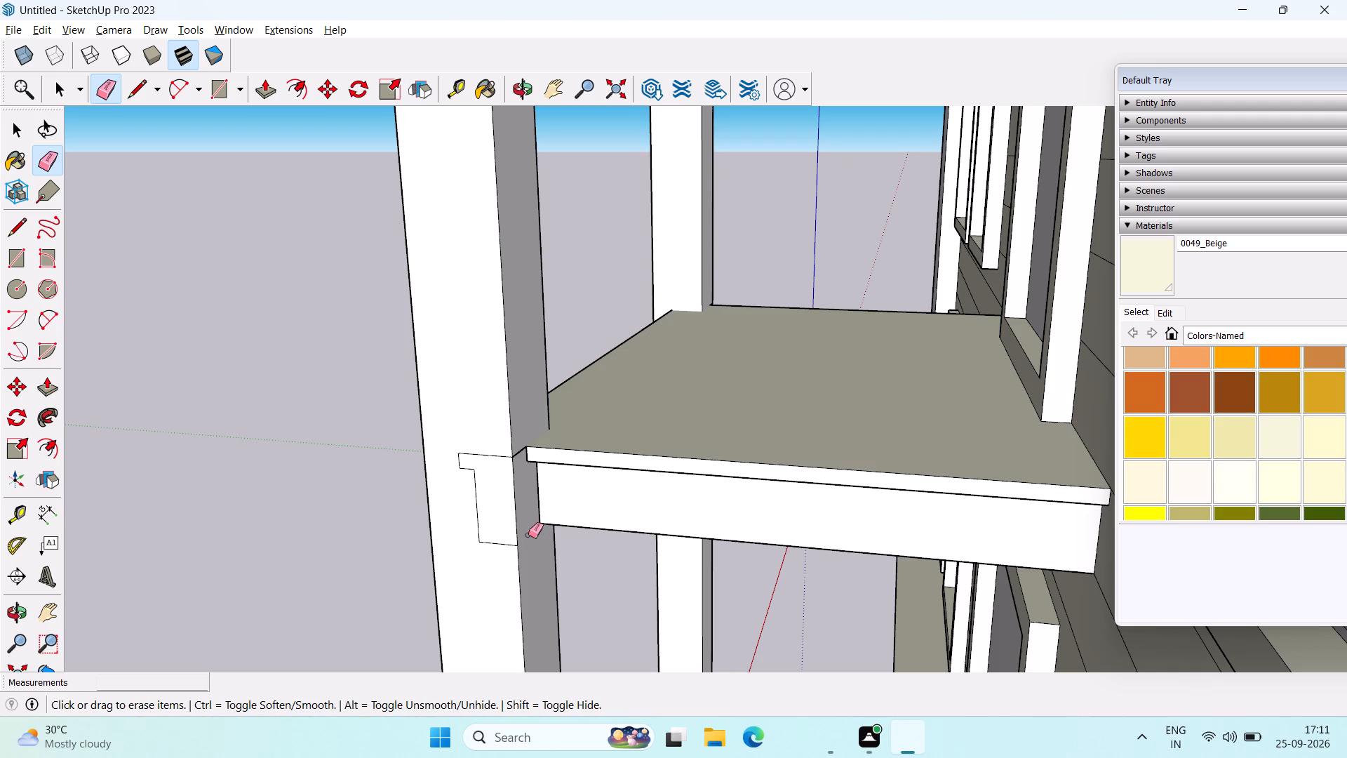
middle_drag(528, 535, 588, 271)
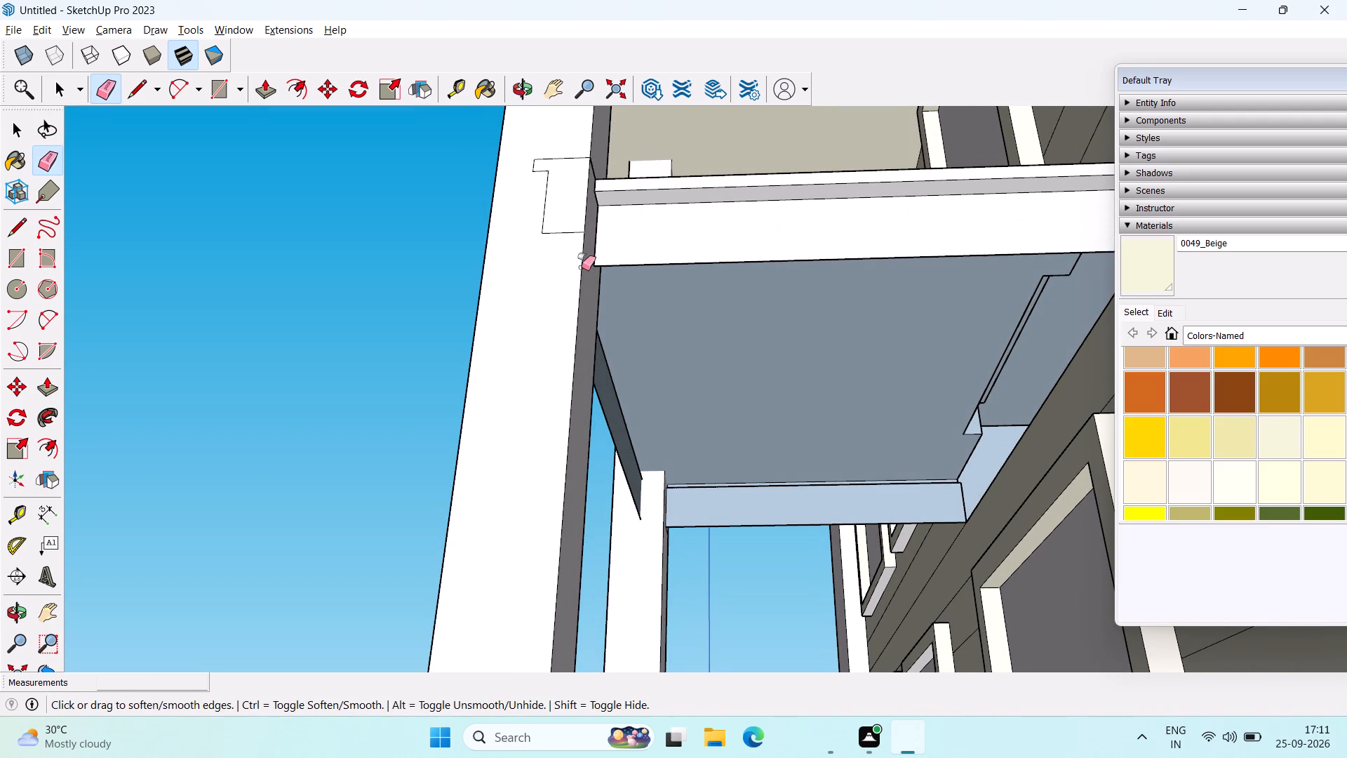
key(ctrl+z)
Push/Pull the projecting parapet's right side face, seen from the front, outward about 4 5/16" beyond the porch column.
middle_drag(603, 352, 1183, 378)
middle_drag(822, 456, 1033, 456)
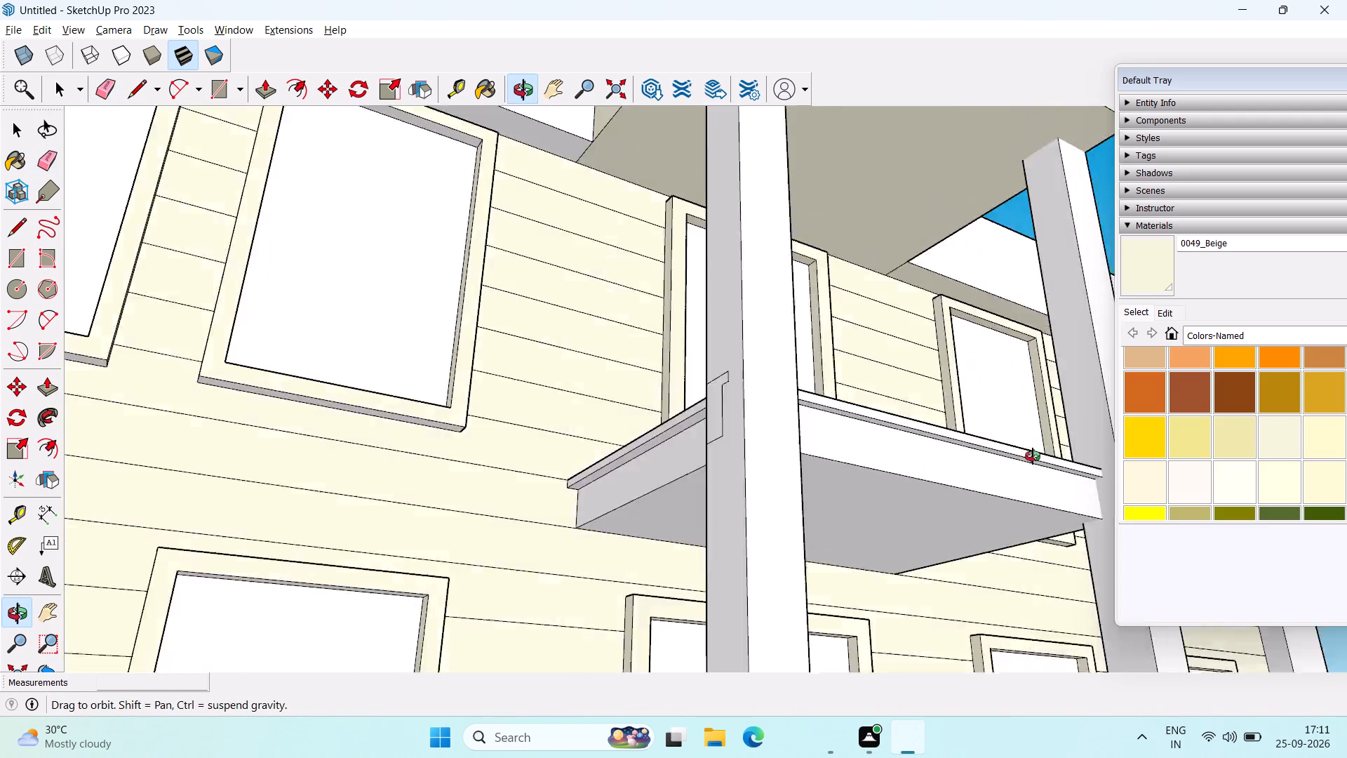
middle_drag(1033, 456, 485, 564)
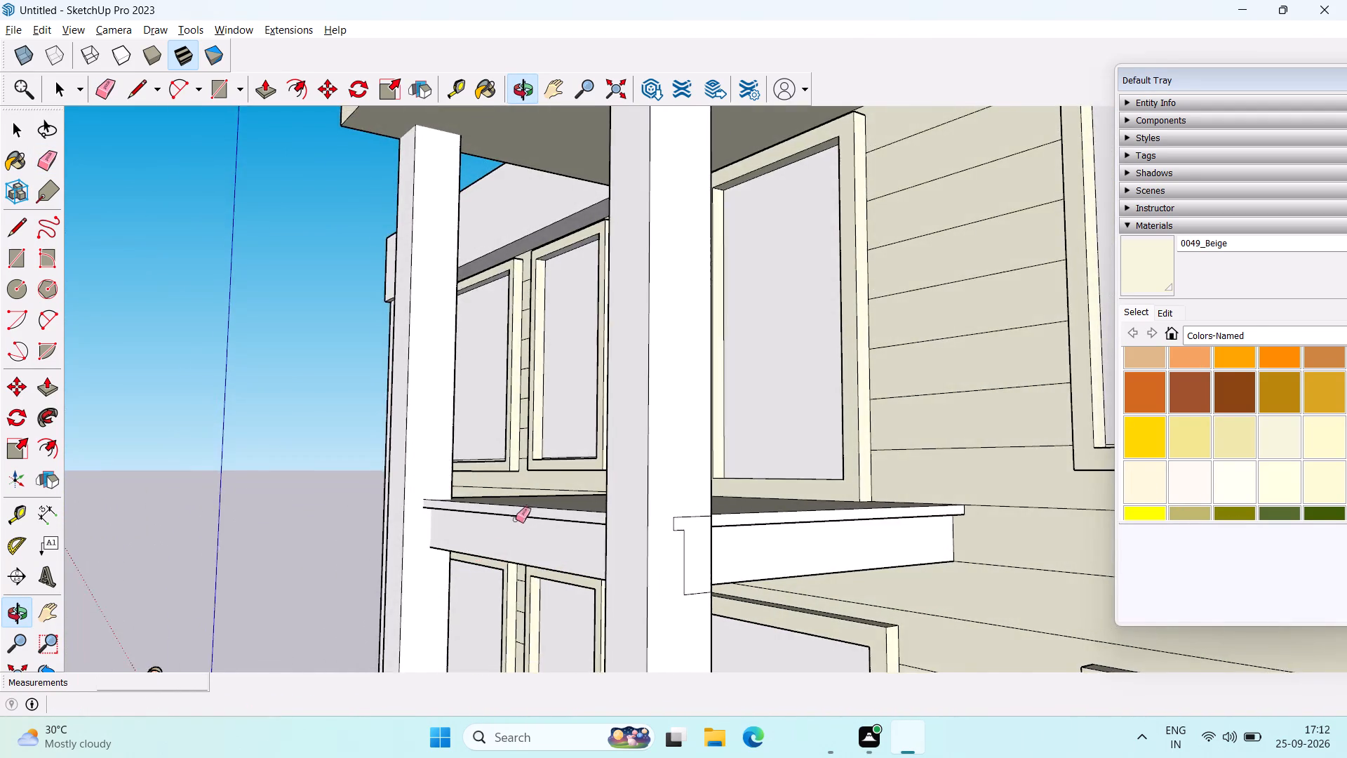
scroll(517, 517, down, 3)
middle_drag(526, 503, 511, 594)
key(space)
key(p)
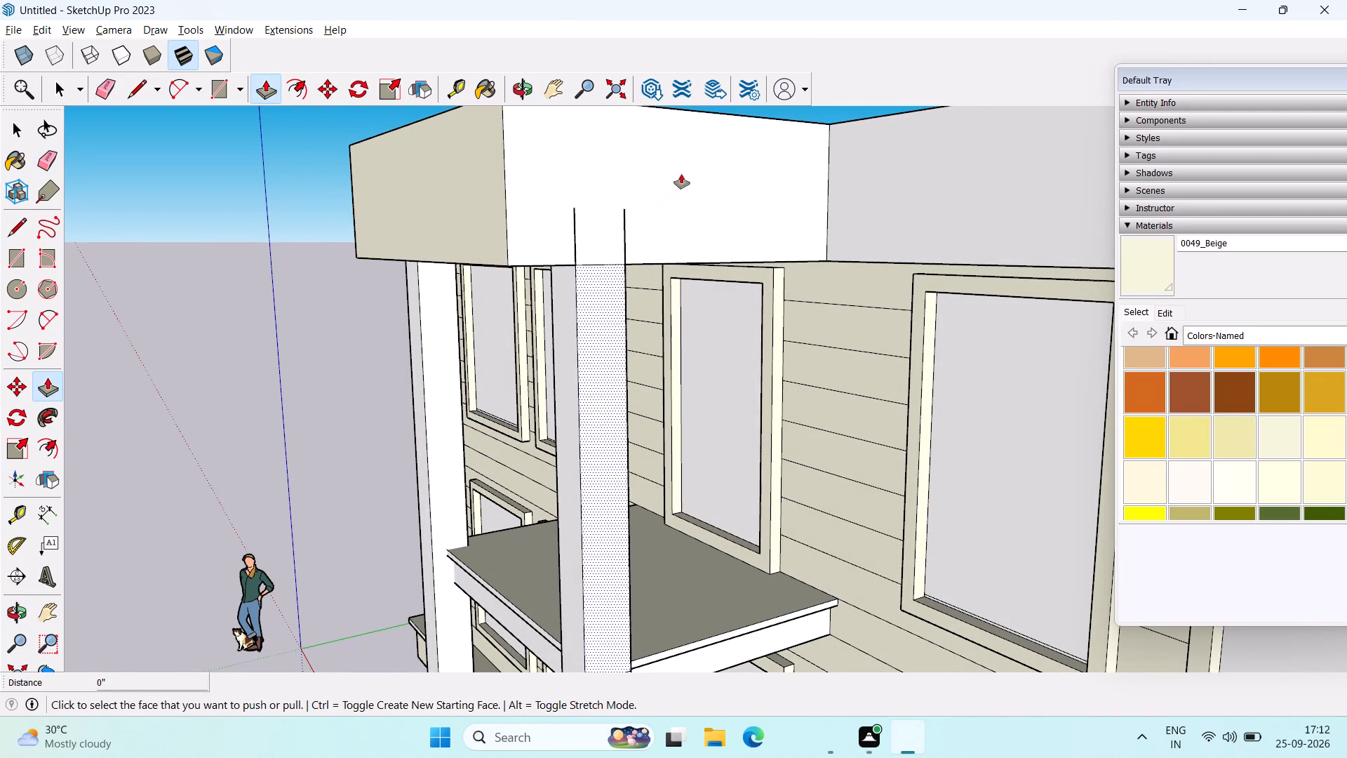
click(681, 173)
middle_drag(695, 185, 706, 175)
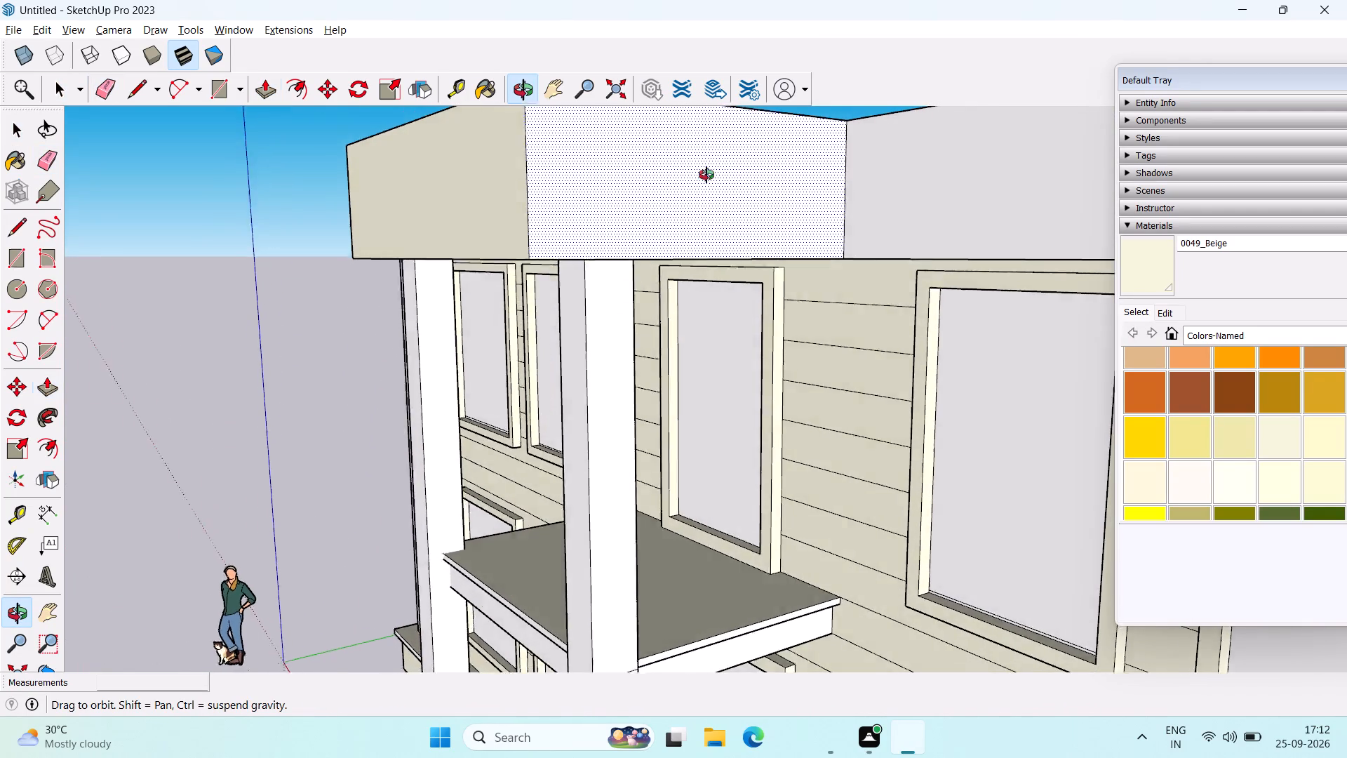
middle_drag(706, 175, 716, 104)
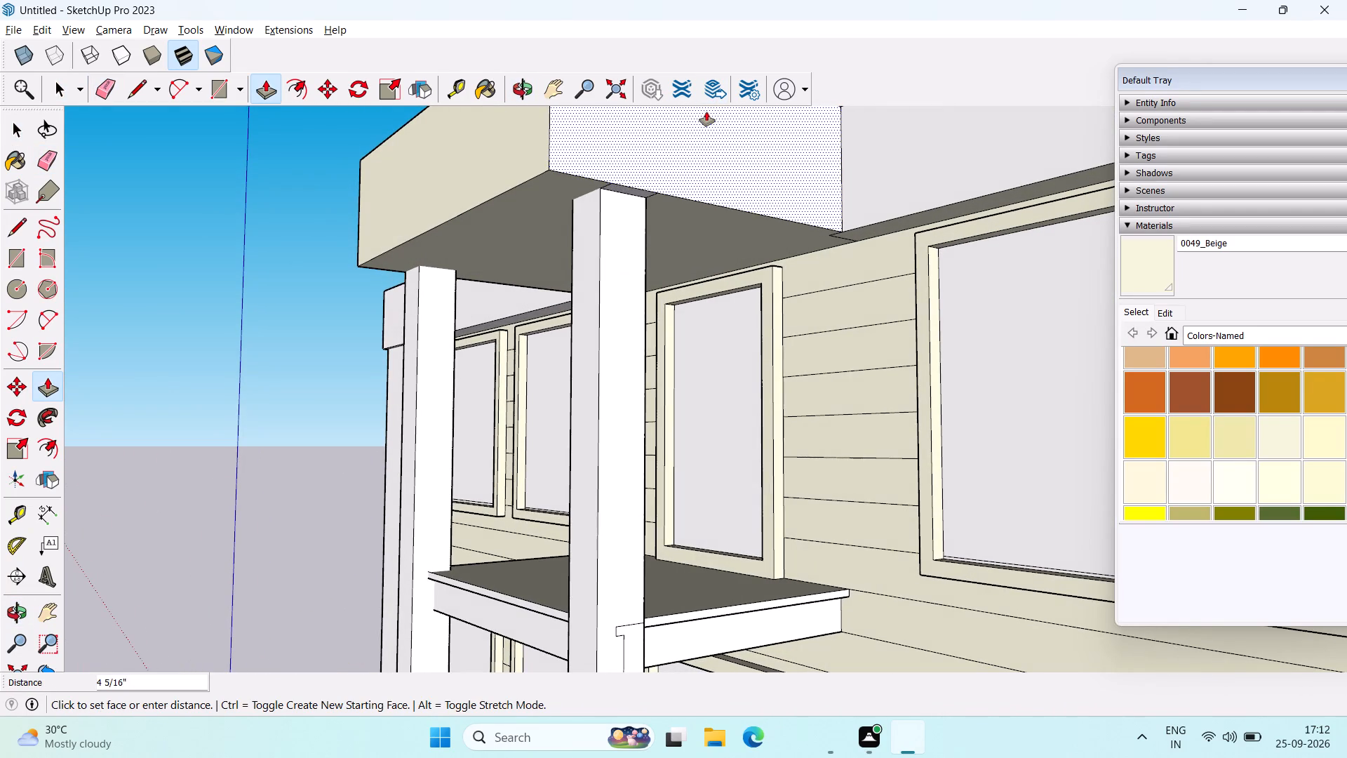
click(706, 112)
Erase the short top edge of the porch column outline on the projecting parapet's opposite side face.
middle_drag(523, 236, 799, 189)
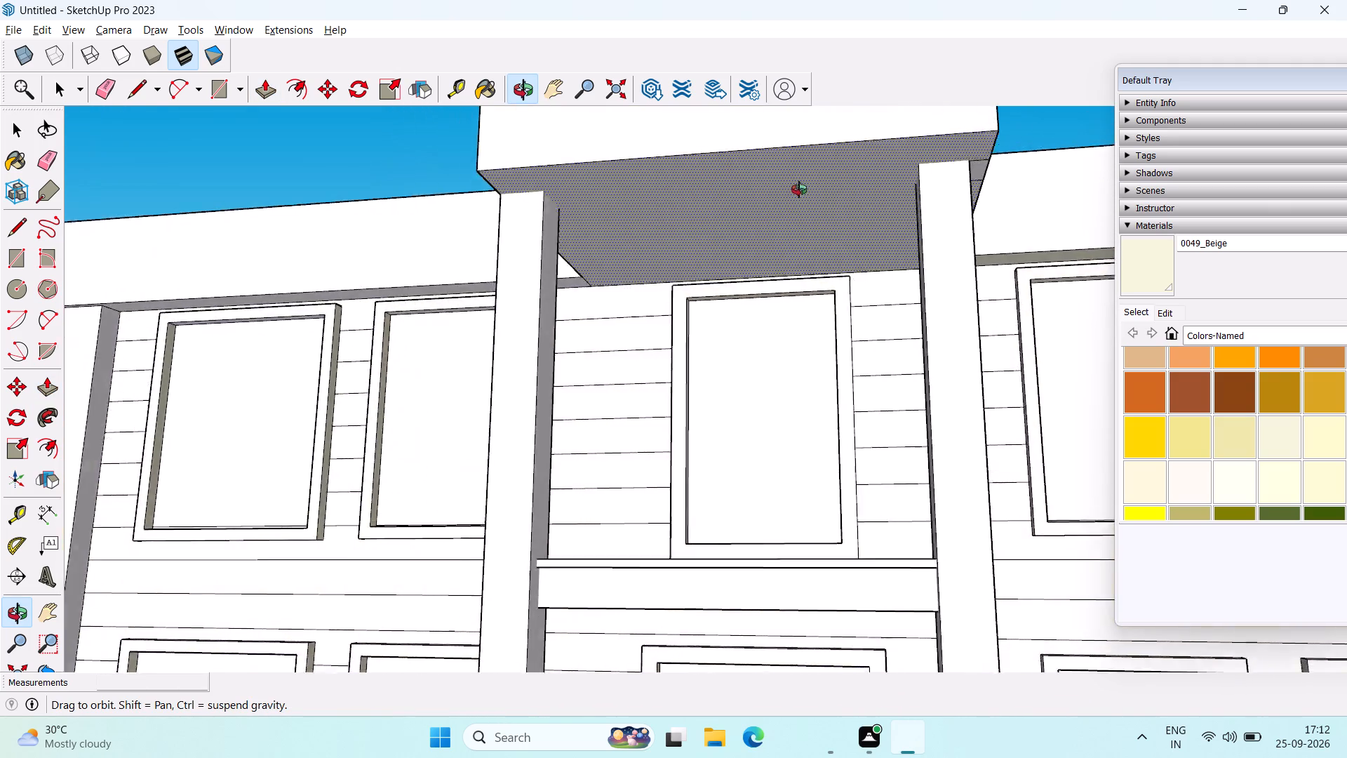
middle_drag(799, 189, 1080, 276)
key(space)
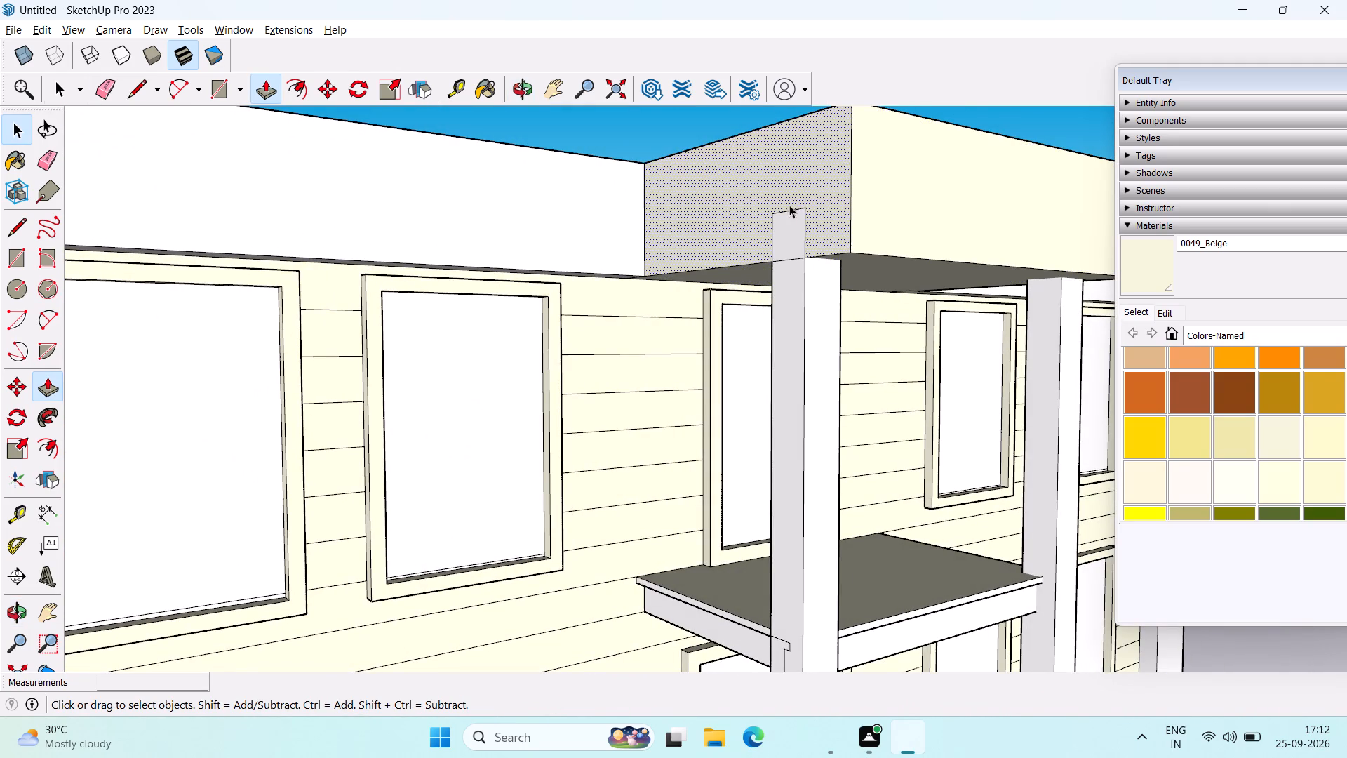
key(e)
click(796, 209)
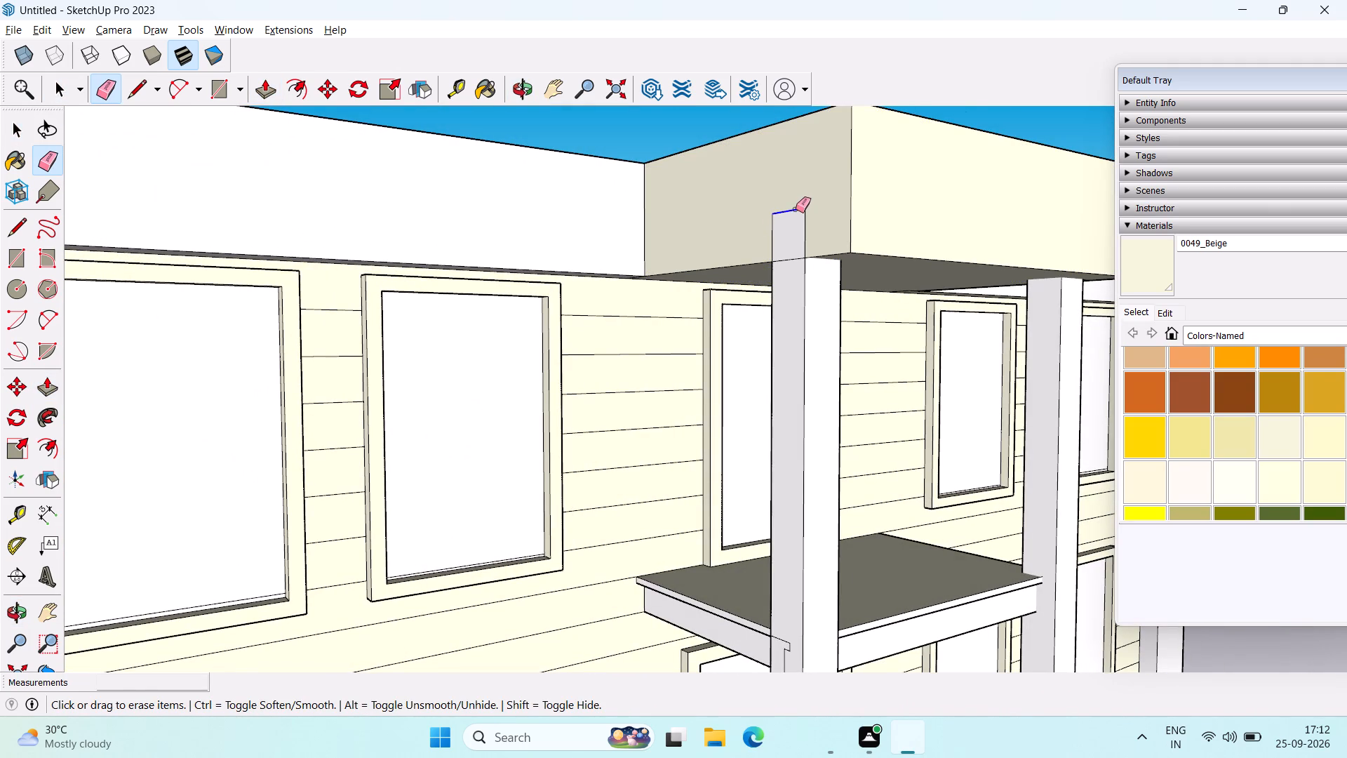
middle_drag(801, 222, 765, 477)
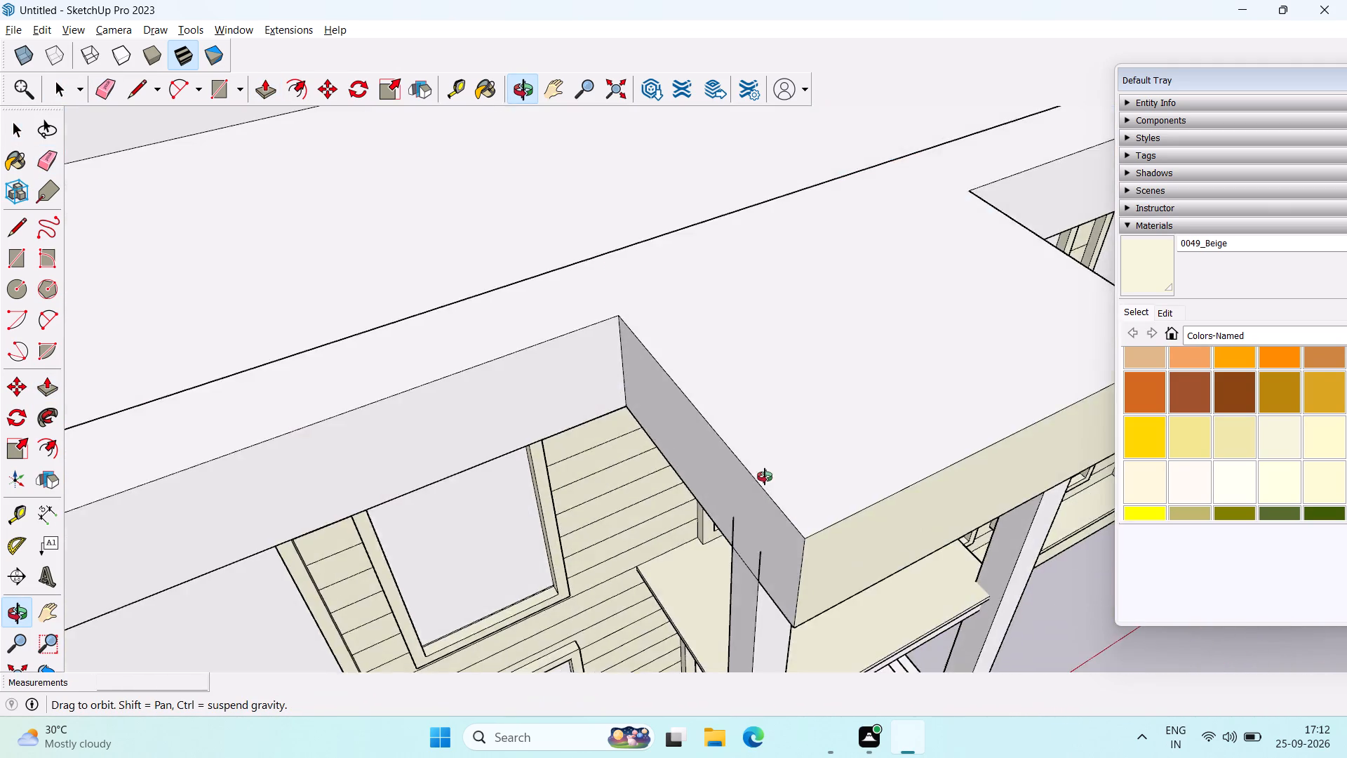
middle_drag(765, 477, 758, 314)
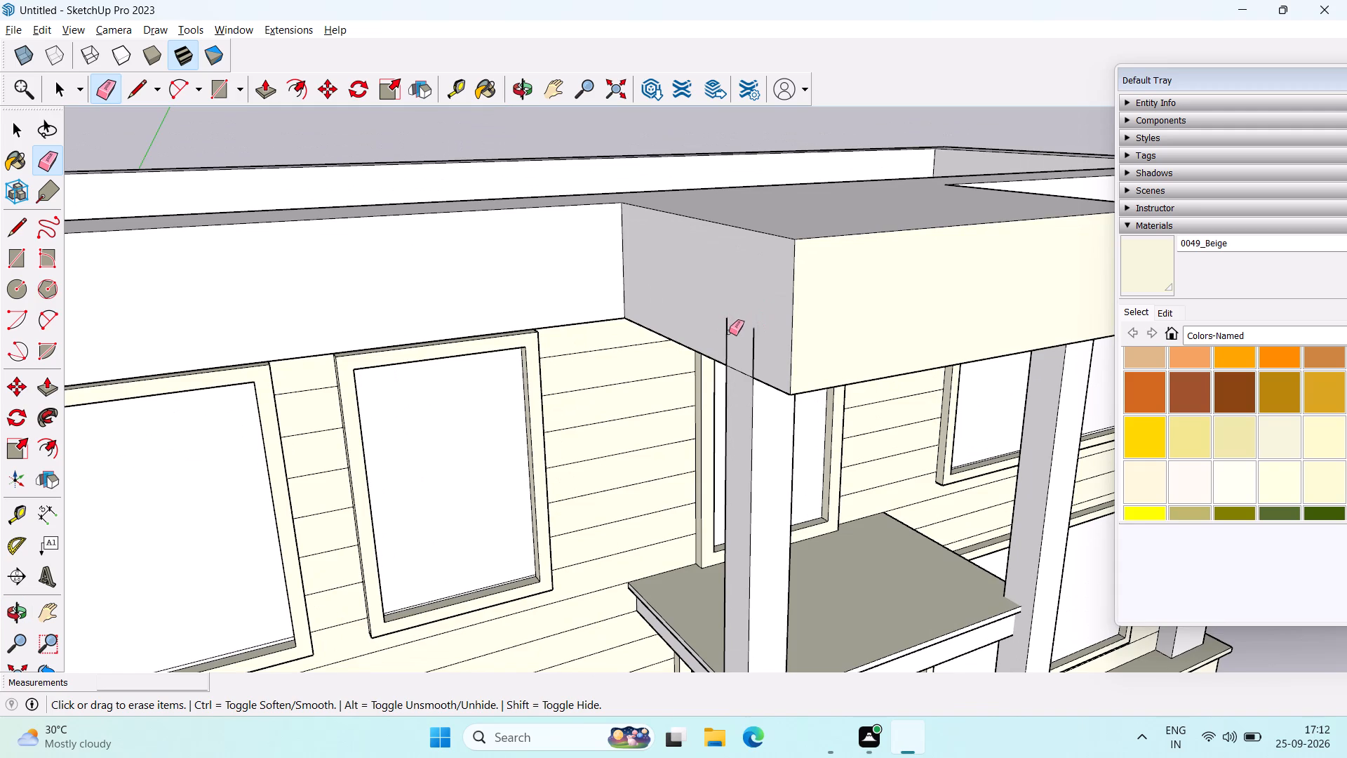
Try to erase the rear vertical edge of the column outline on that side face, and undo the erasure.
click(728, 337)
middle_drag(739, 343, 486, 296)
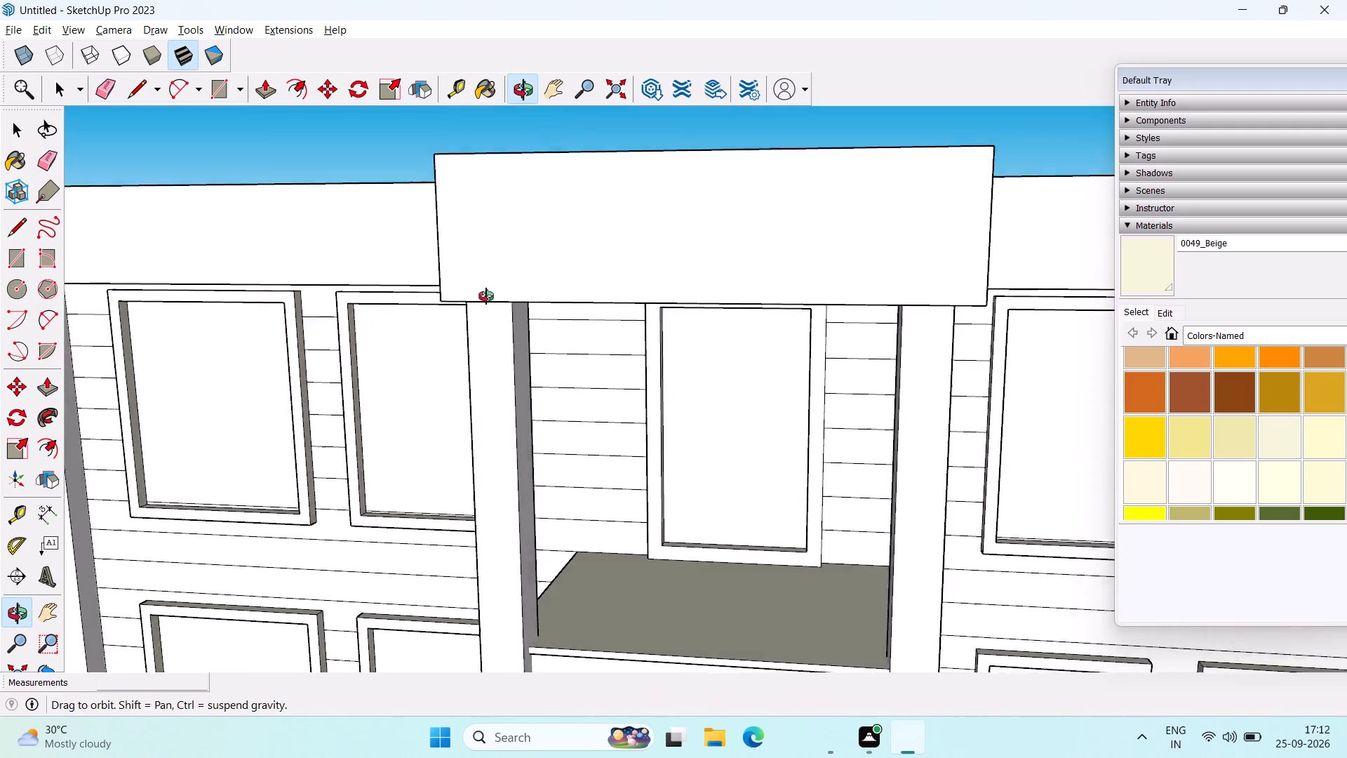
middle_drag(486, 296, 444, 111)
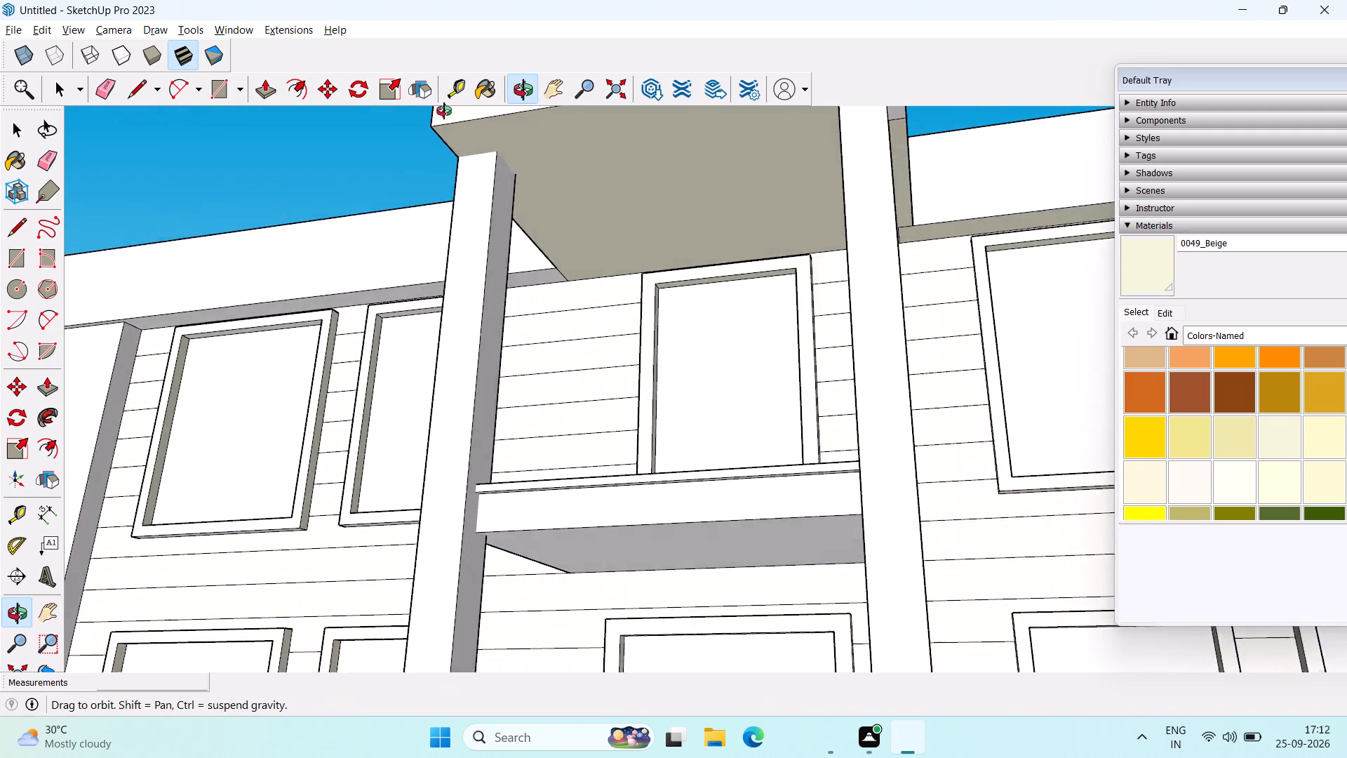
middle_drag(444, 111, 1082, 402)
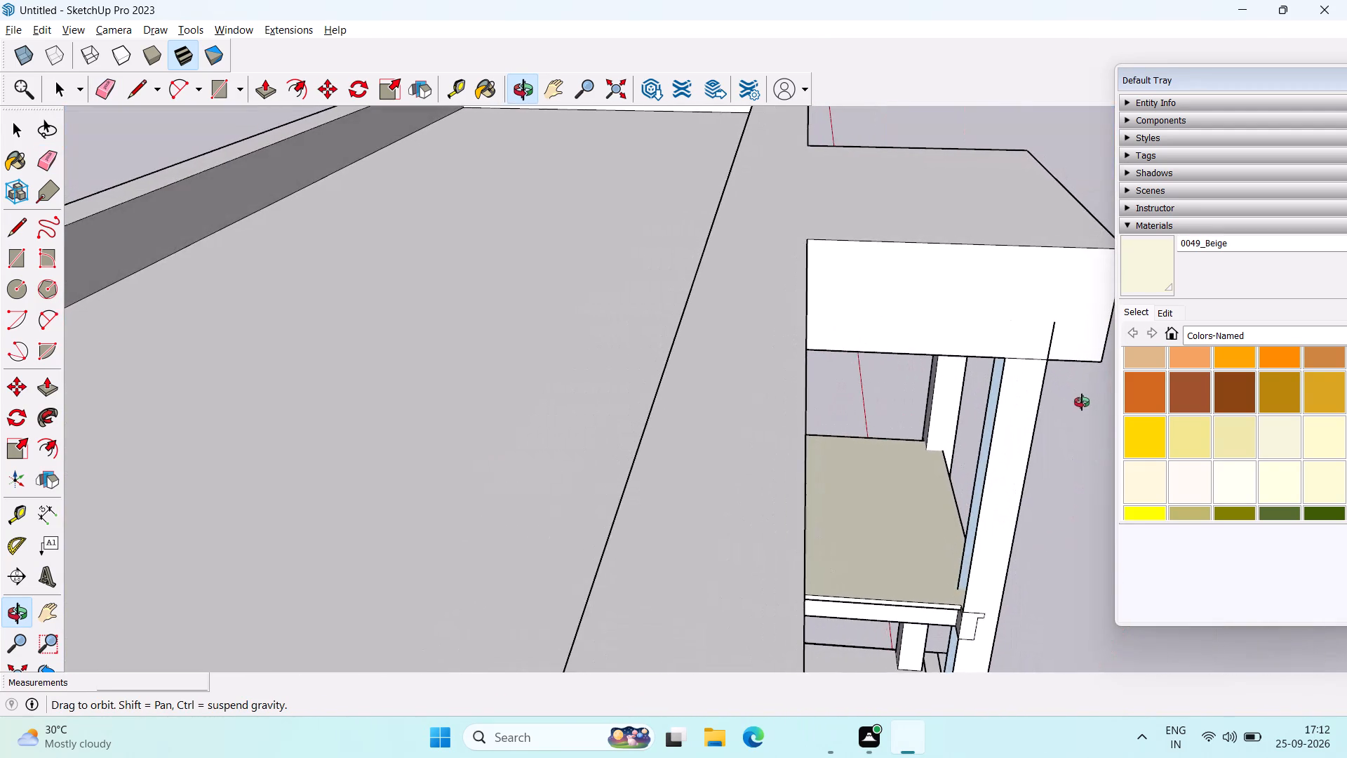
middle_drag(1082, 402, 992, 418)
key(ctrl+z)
Push/Pull the projecting parapet's left side face, seen from the front, outward 4 7/8" beyond the porch column.
middle_drag(991, 420, 1065, 439)
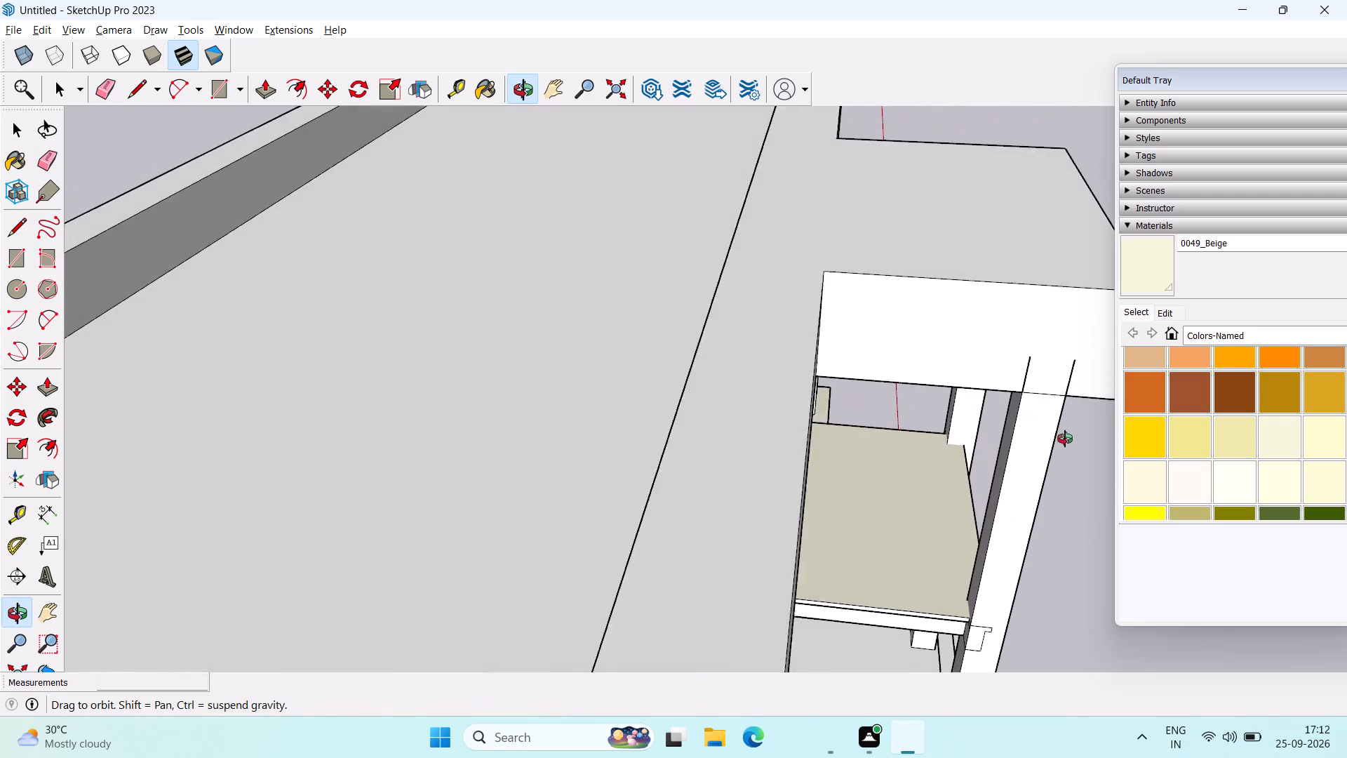
middle_drag(1065, 439, 742, 398)
key(space)
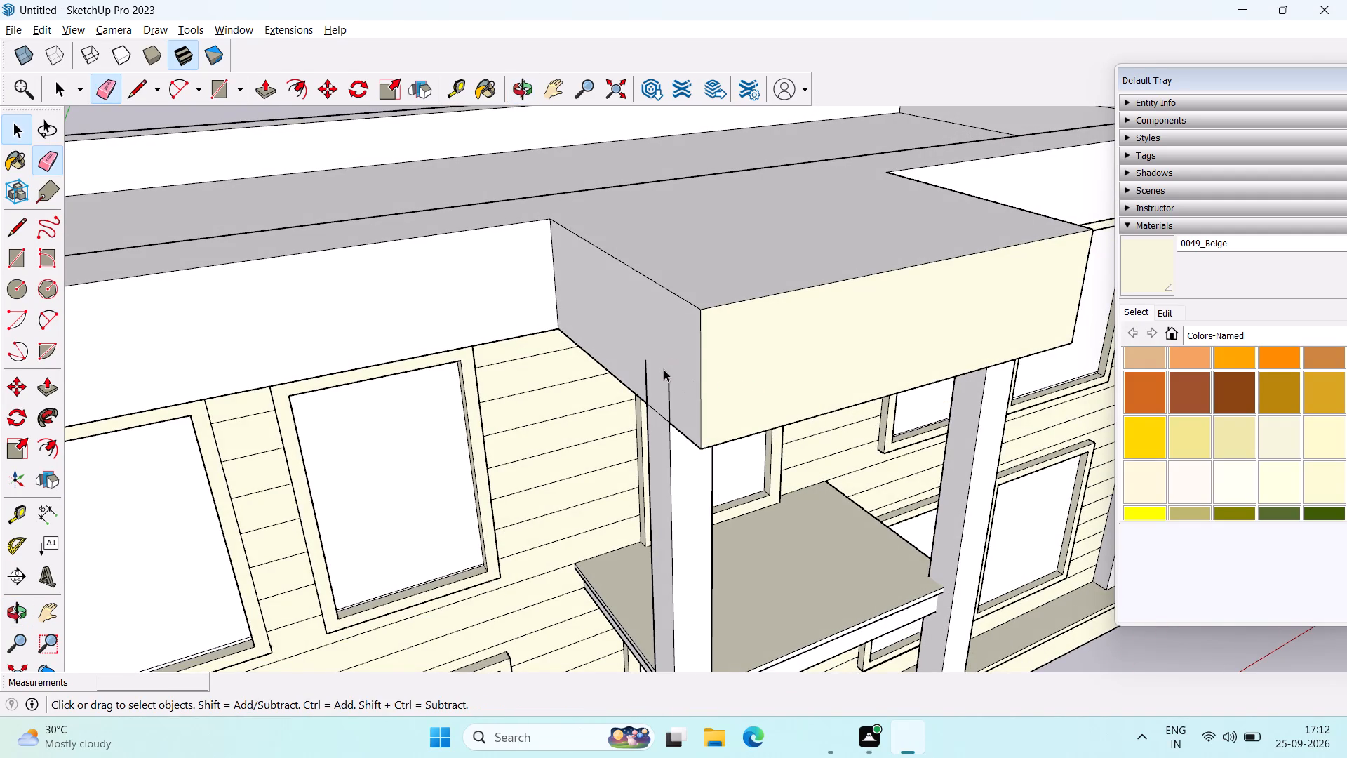
key(p)
click(697, 333)
middle_drag(685, 347, 688, 255)
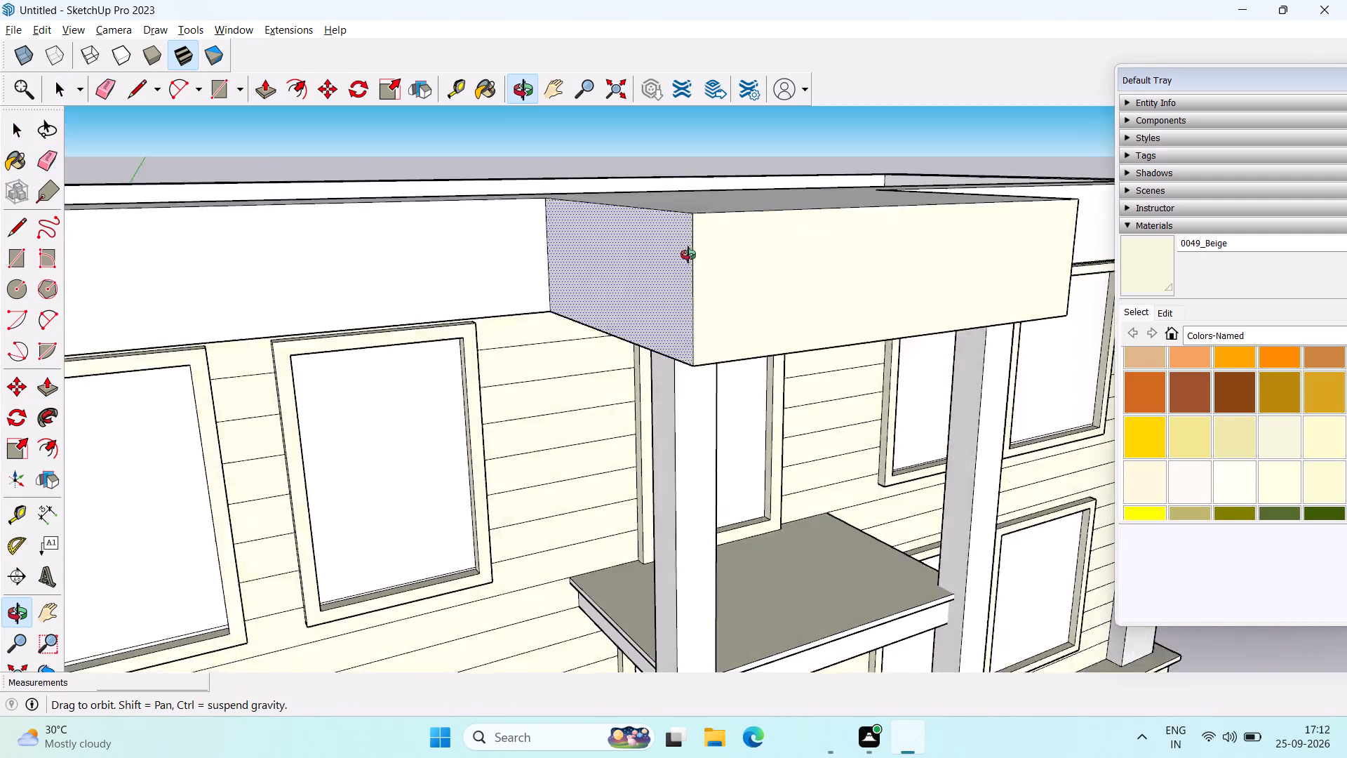
middle_drag(688, 255, 476, 117)
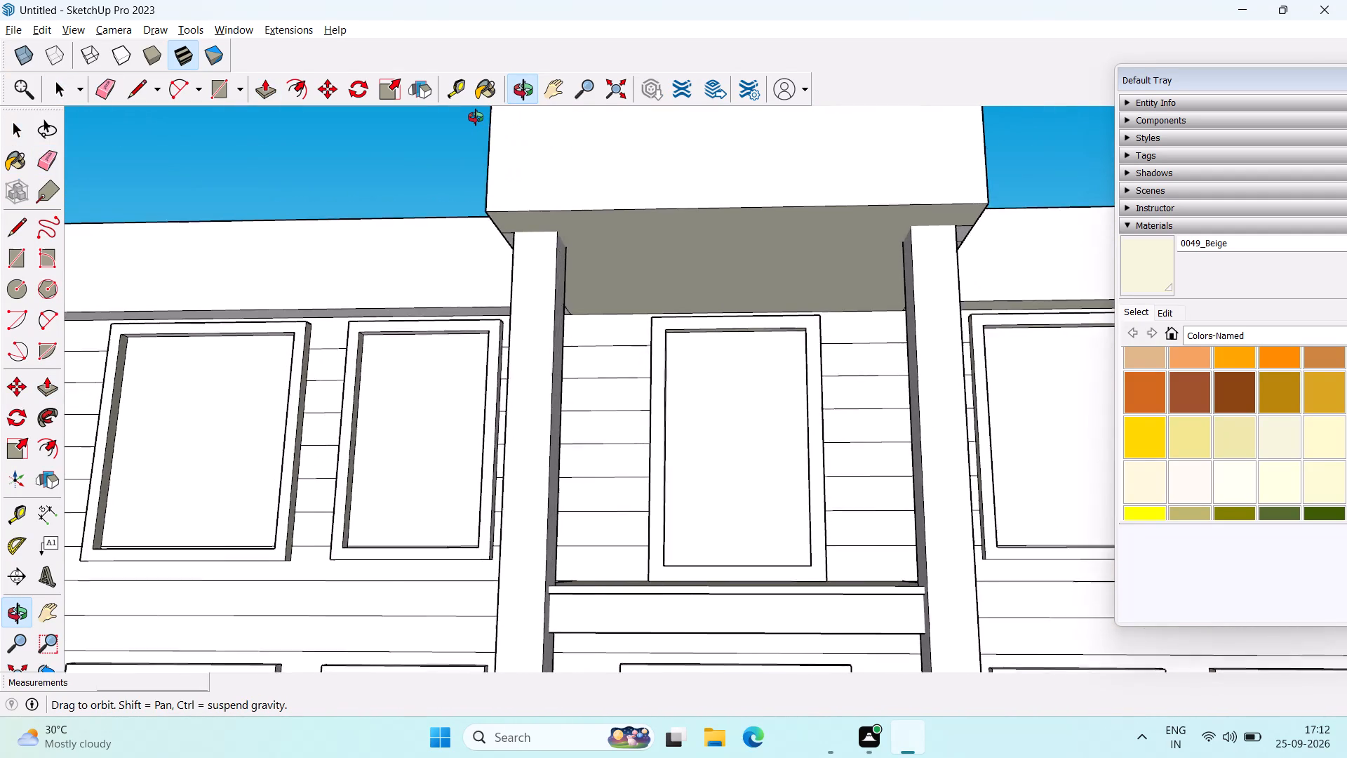
middle_drag(476, 117, 501, 151)
middle_drag(501, 148, 532, 156)
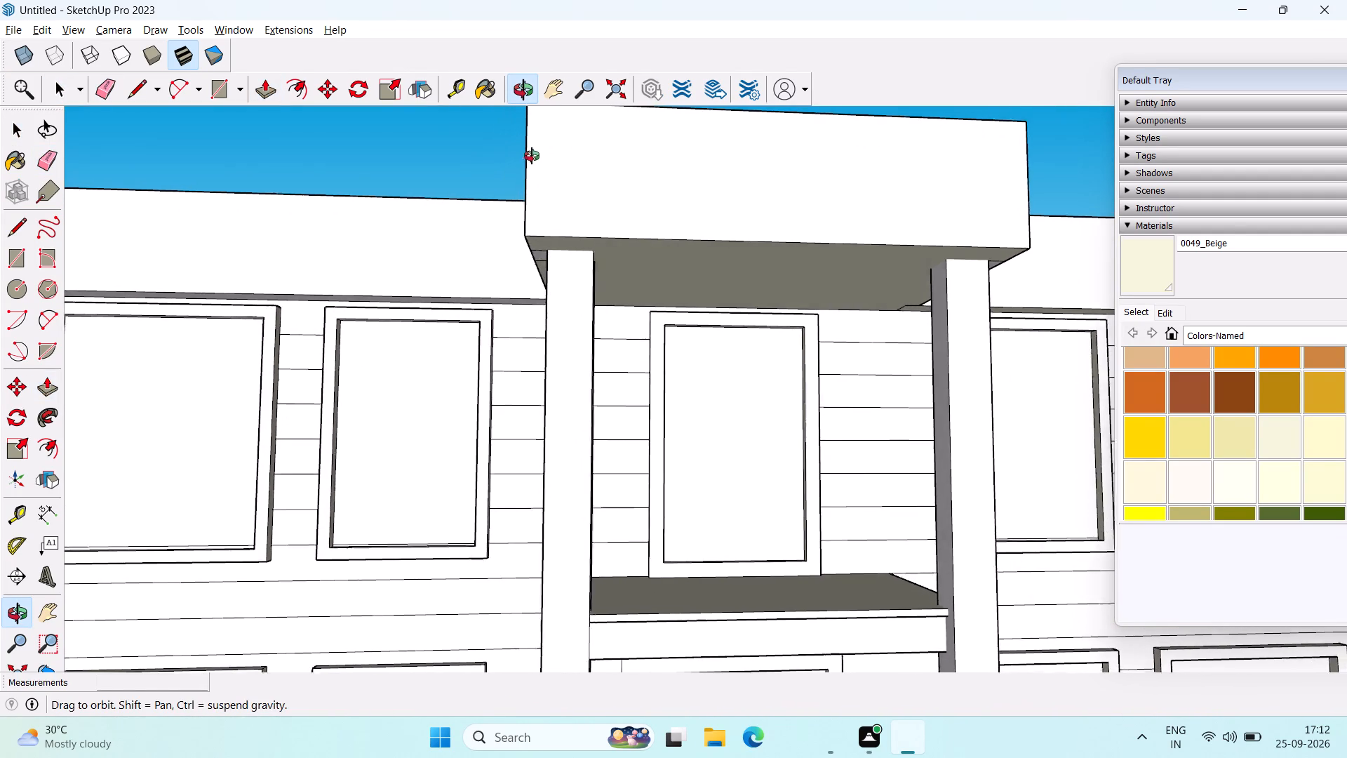
middle_drag(532, 156, 532, 156)
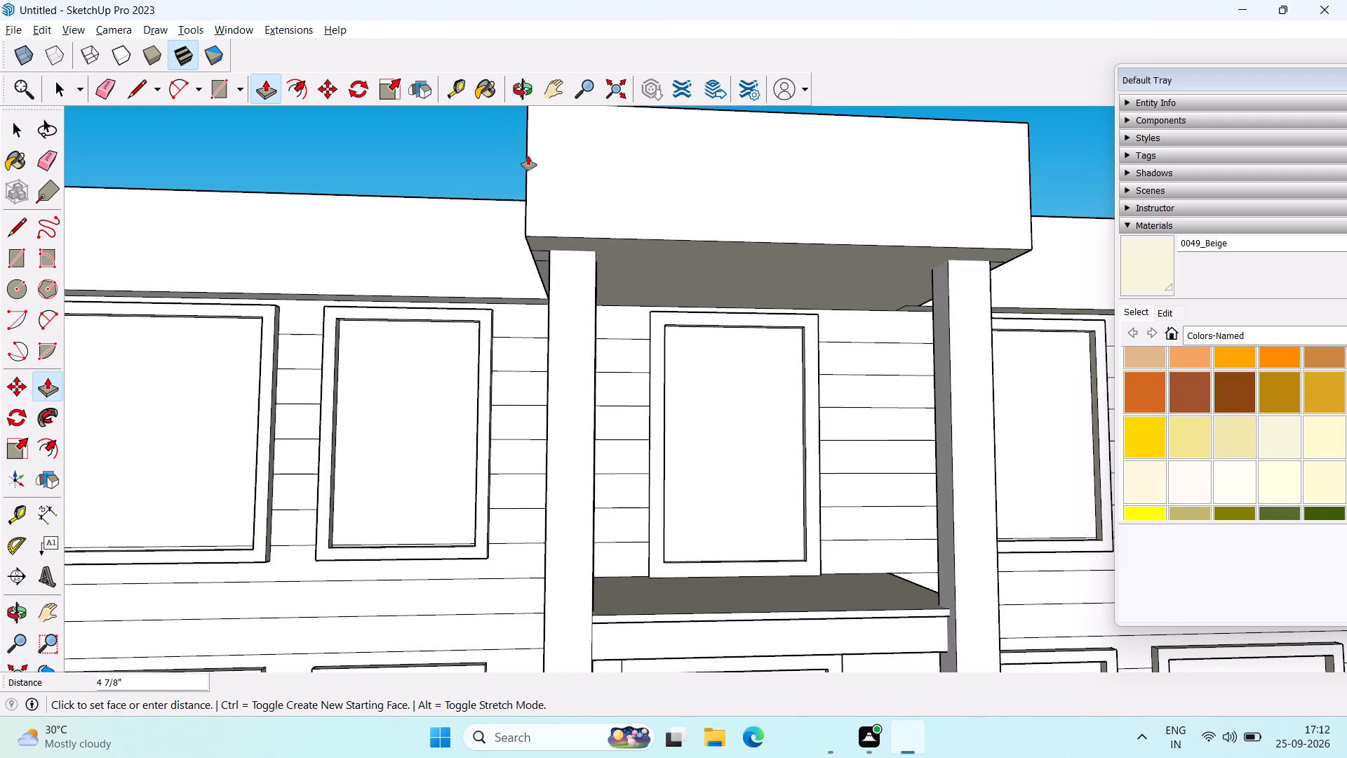
click(528, 156)
Examine the widened parapet projection over the porch from above, checking its top face and front edge.
scroll(605, 196, down, 3)
middle_drag(606, 205, 466, 455)
scroll(471, 466, up, 5)
scroll(467, 477, down, 1)
scroll(467, 477, up, 1)
scroll(467, 477, down, 1)
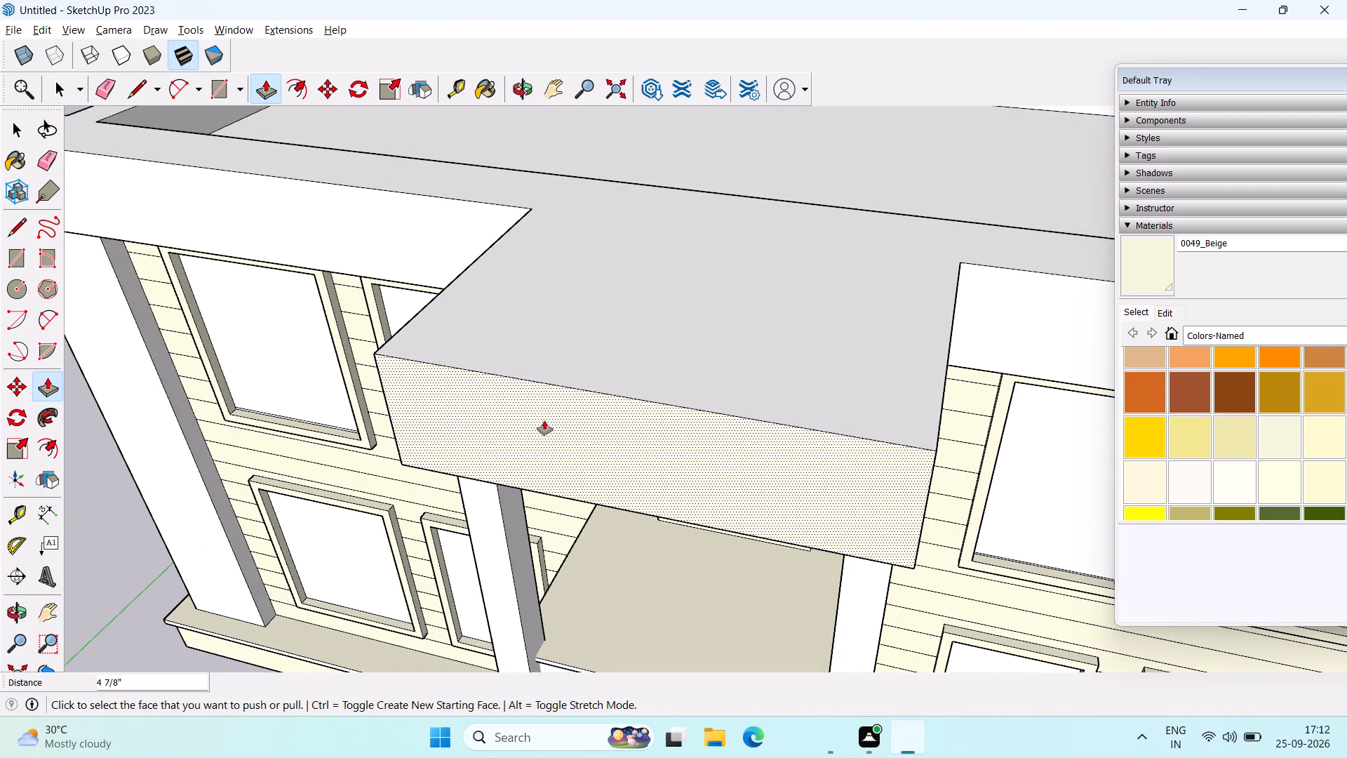
middle_drag(641, 430, 660, 459)
scroll(660, 447, down, 2)
middle_drag(664, 440, 670, 473)
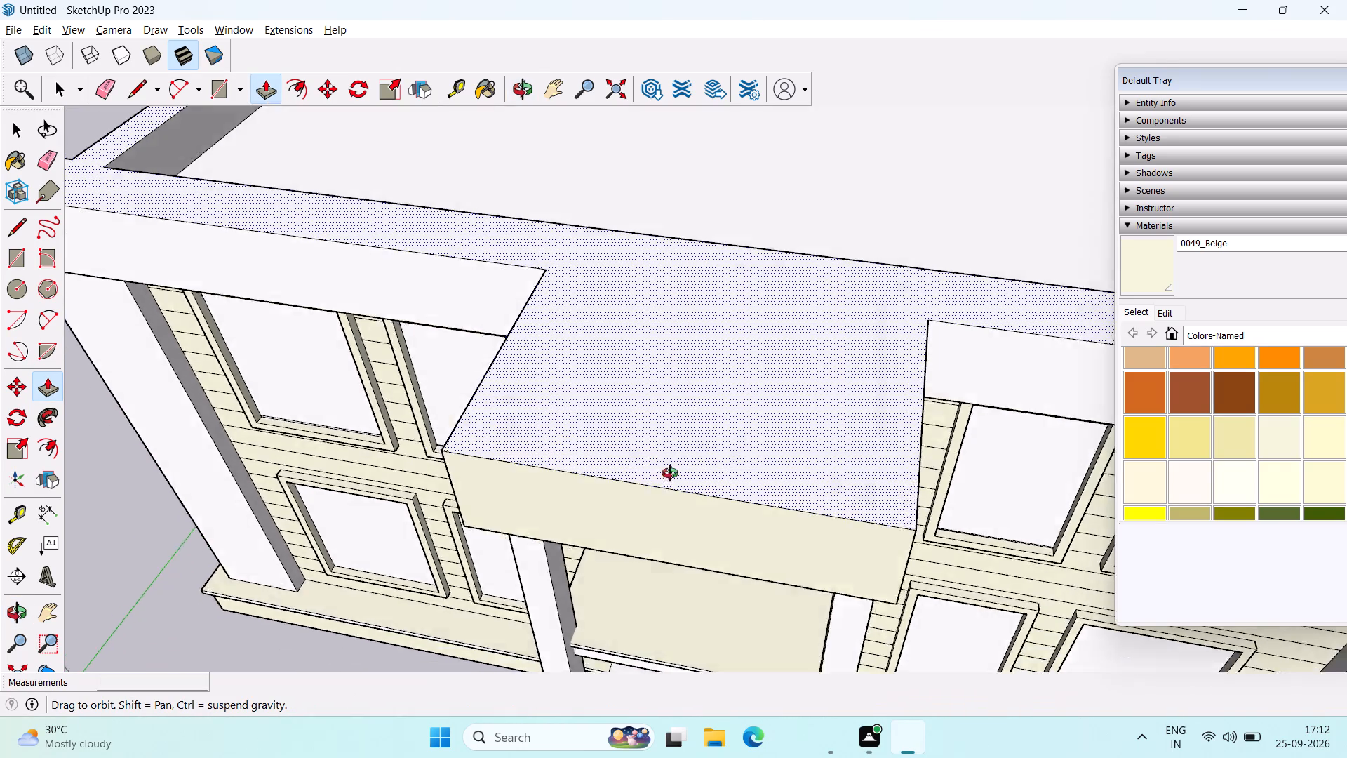
middle_drag(670, 473, 669, 487)
key(space)
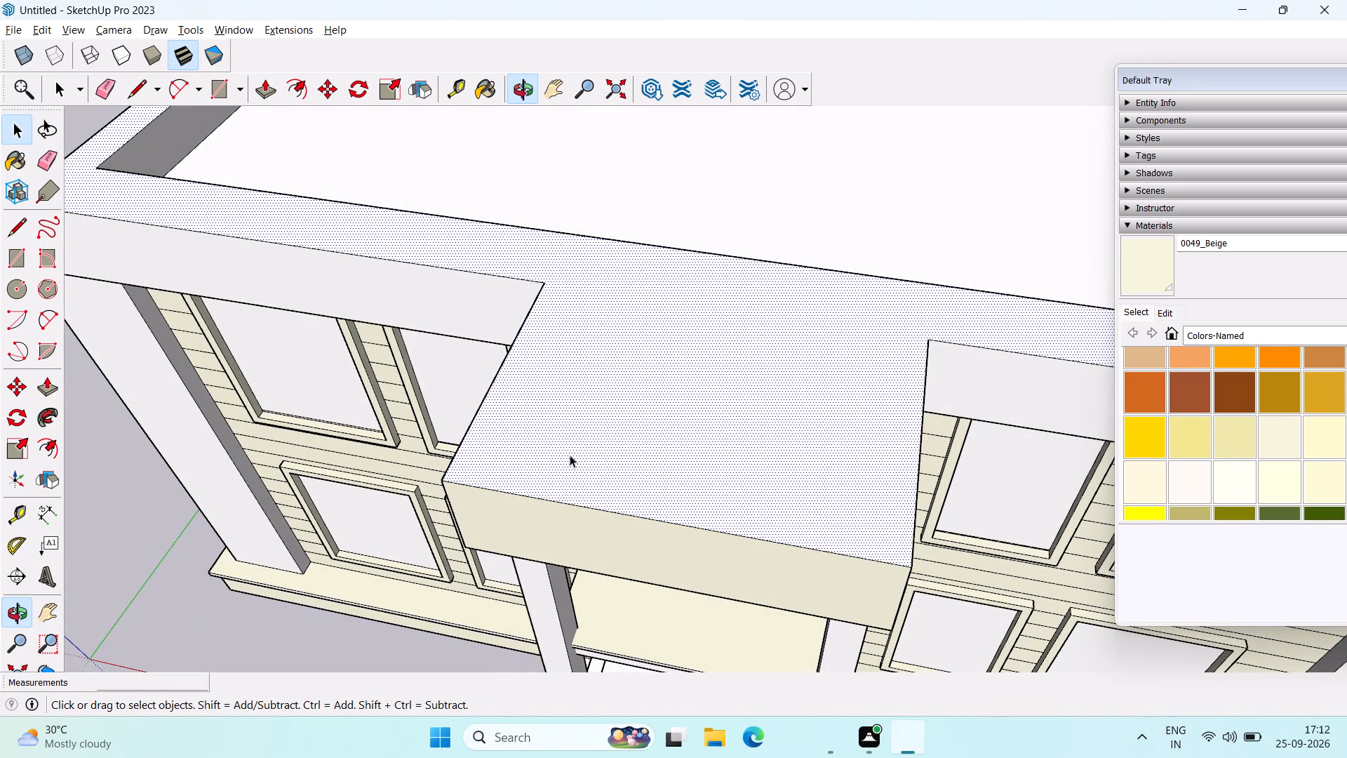
click(570, 500)
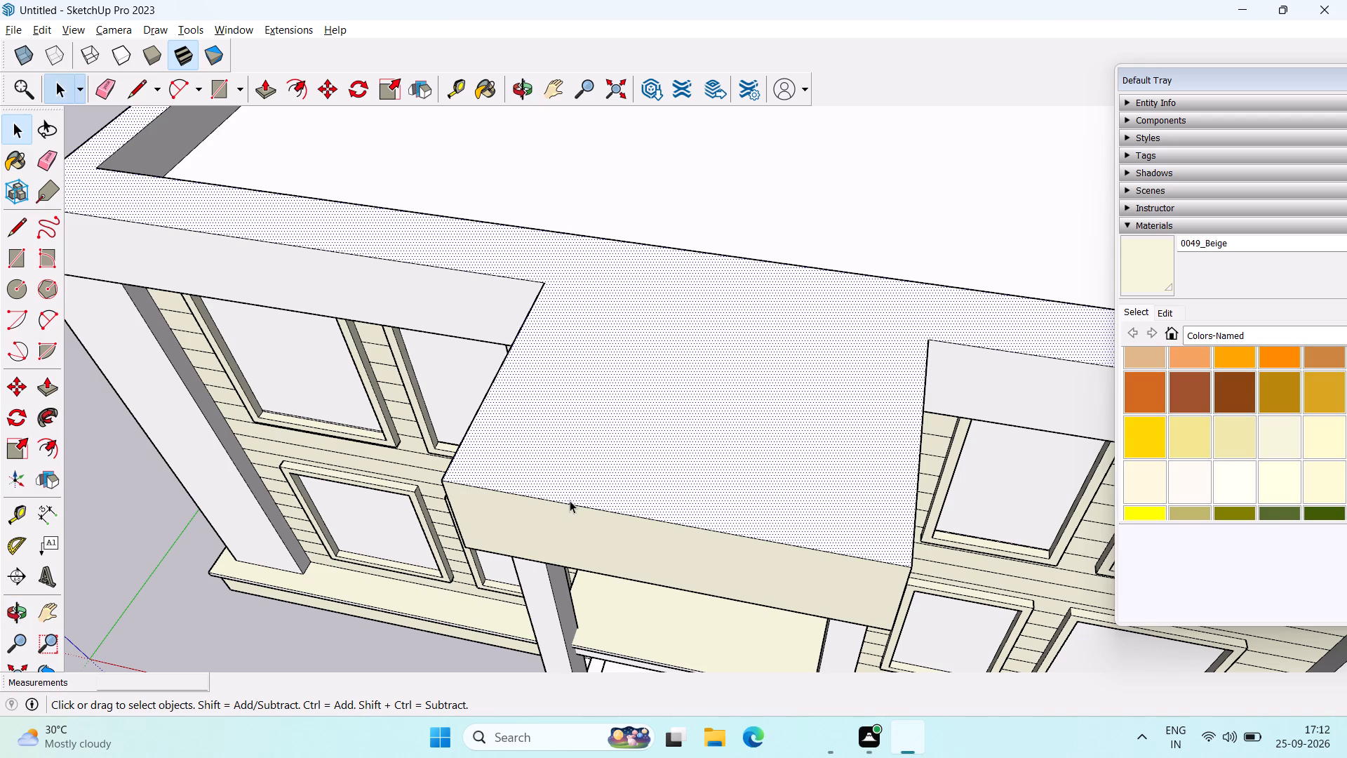
Lower the roof parapet's continuous top face, including the porch projection, by 8 3/8" with Push/Pull.
middle_drag(594, 501, 643, 331)
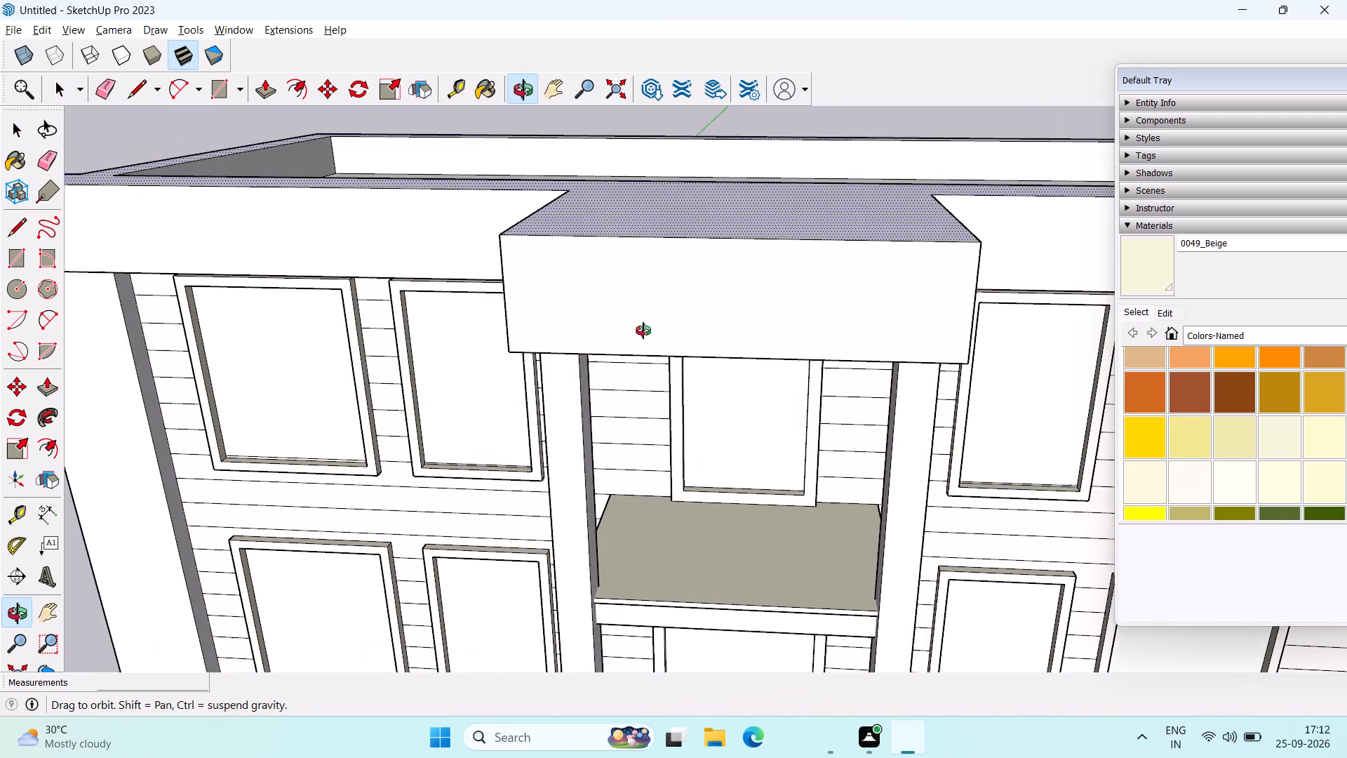
middle_drag(643, 331, 551, 371)
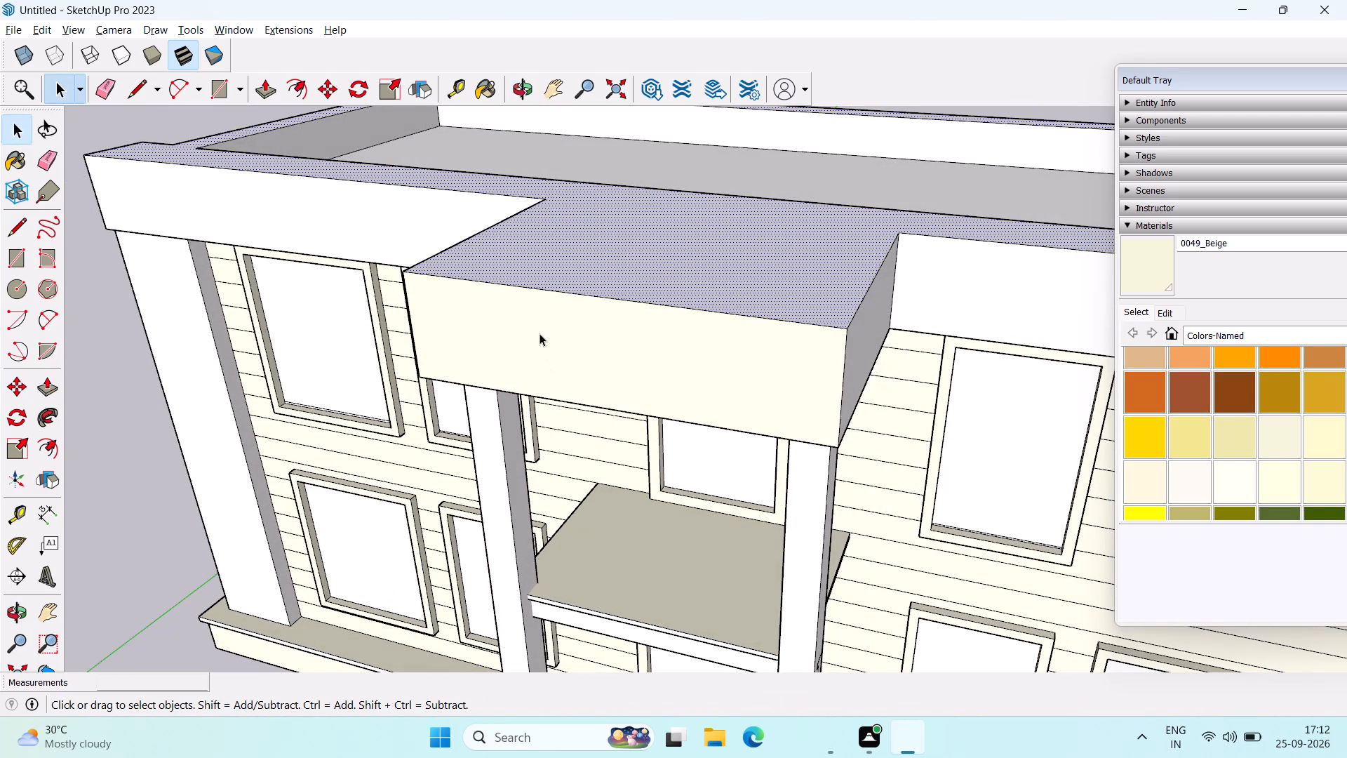
key(p)
click(640, 255)
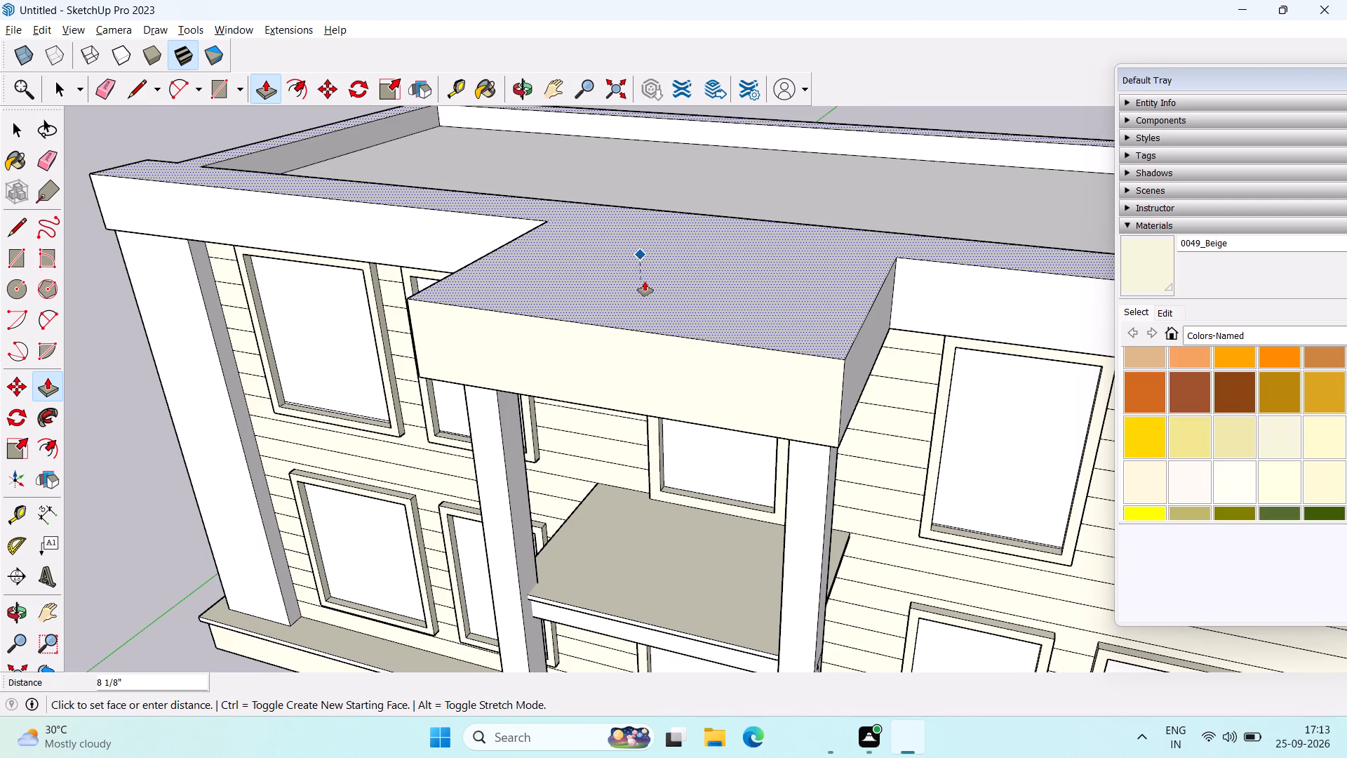
click(645, 281)
Copy the porch projection's front top edge 9" inward along its side edge, across the parapet's top face.
scroll(655, 298, down, 1)
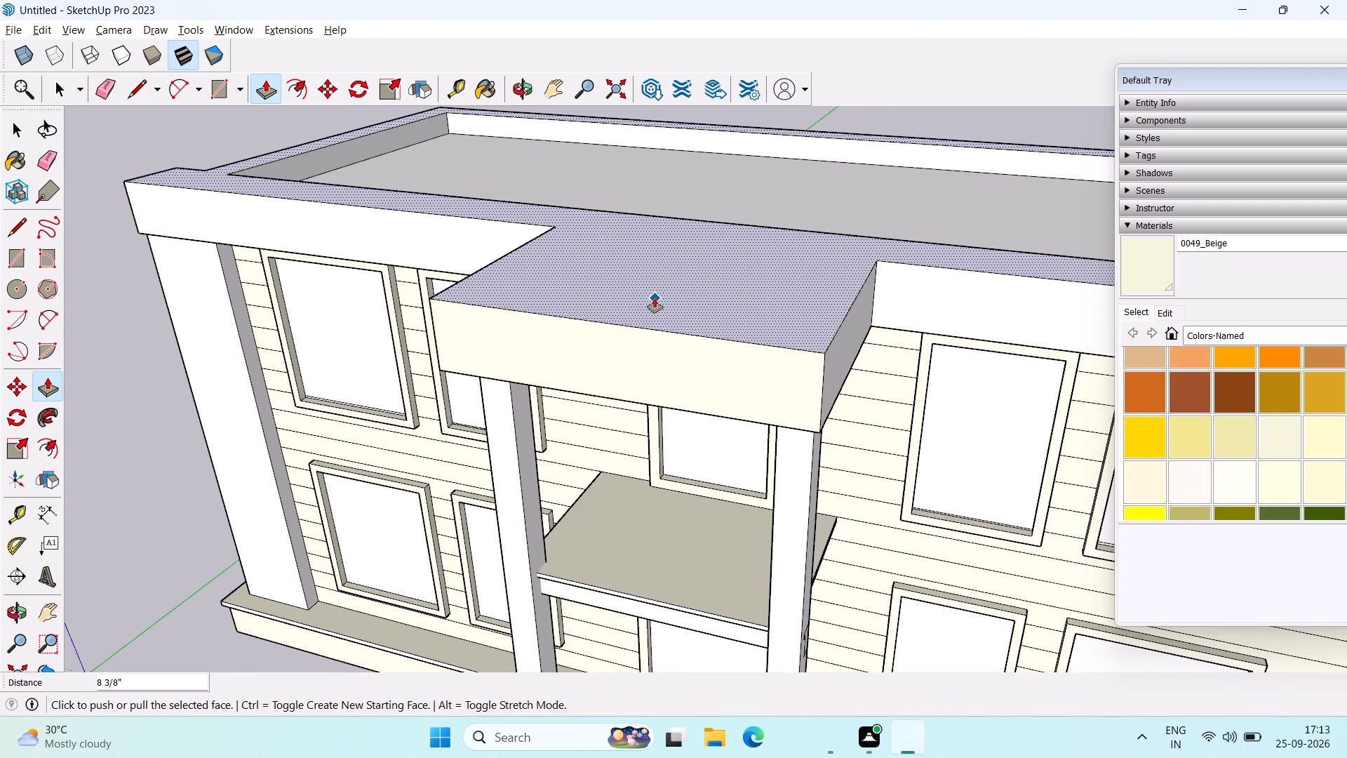
middle_drag(655, 298, 648, 154)
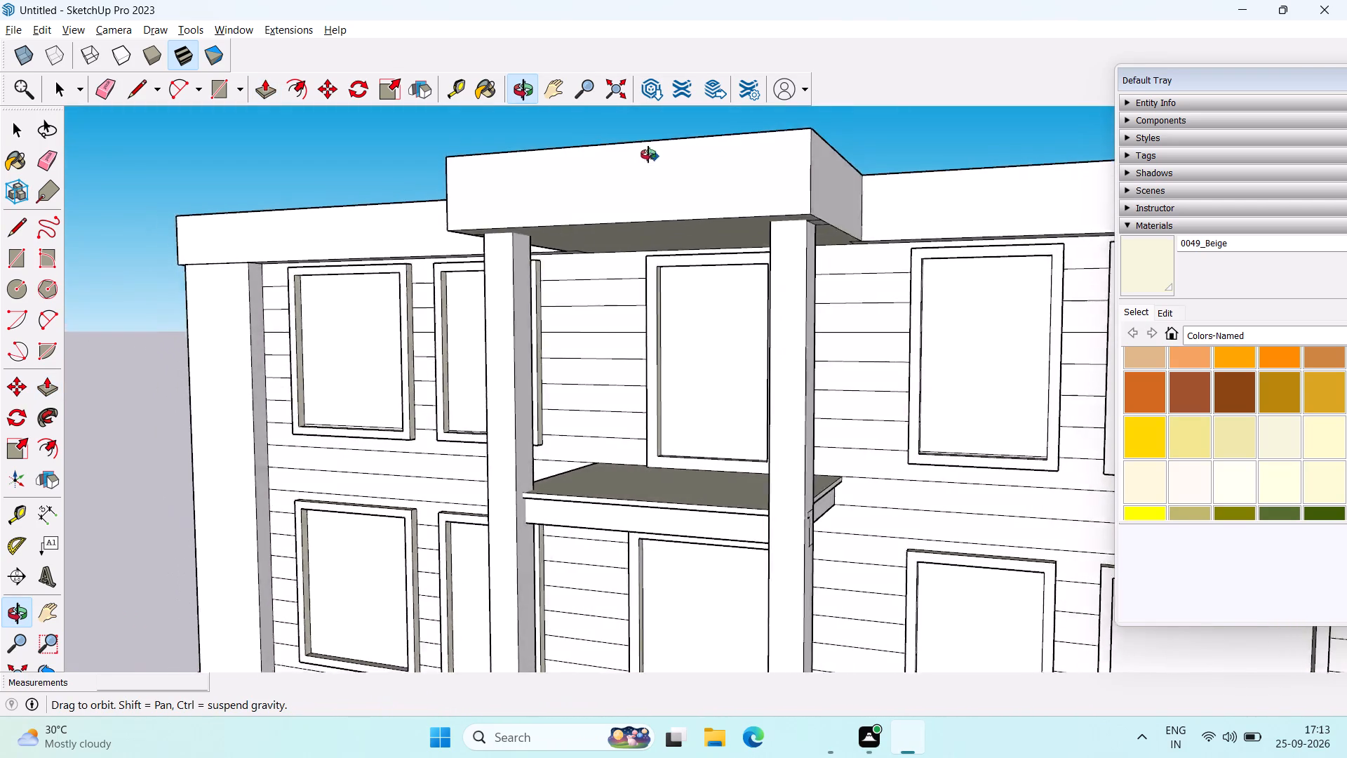
middle_drag(648, 154, 664, 397)
key(space)
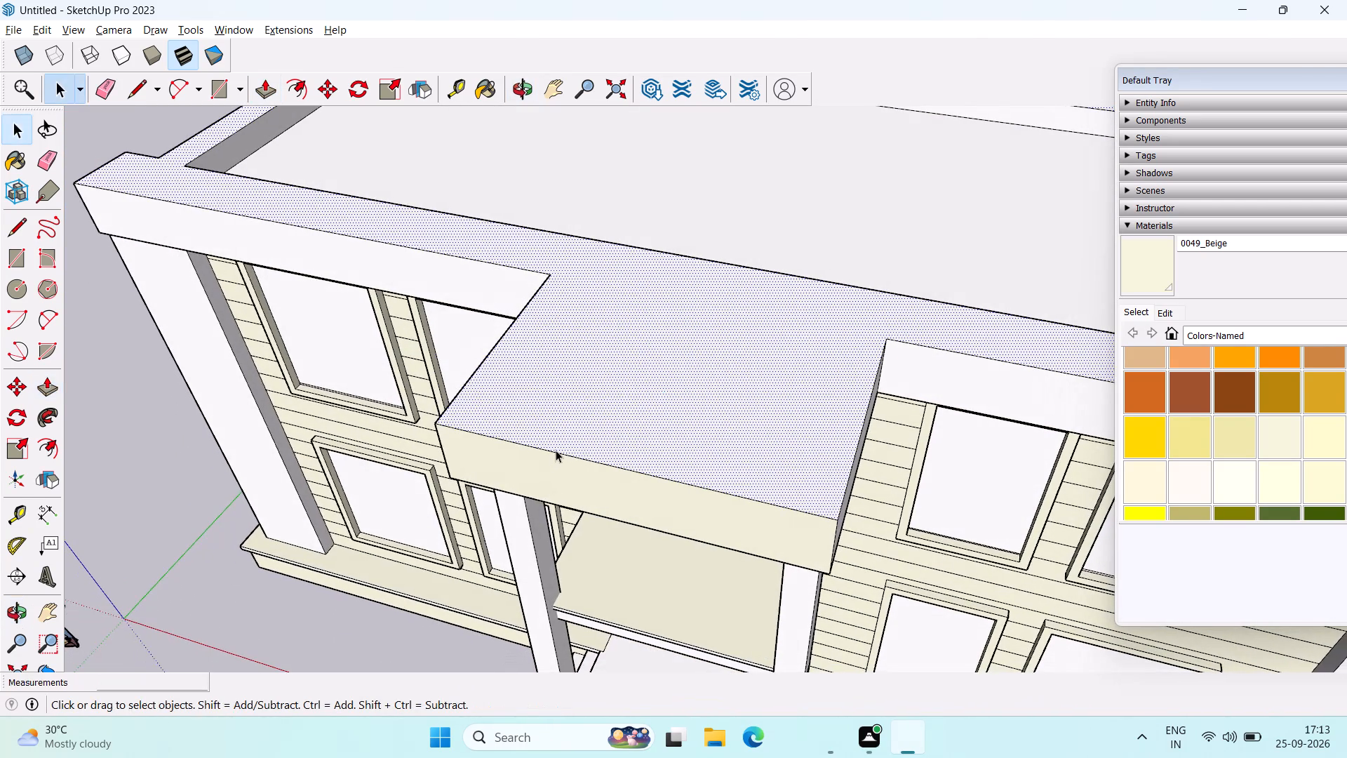
click(557, 453)
key(m)
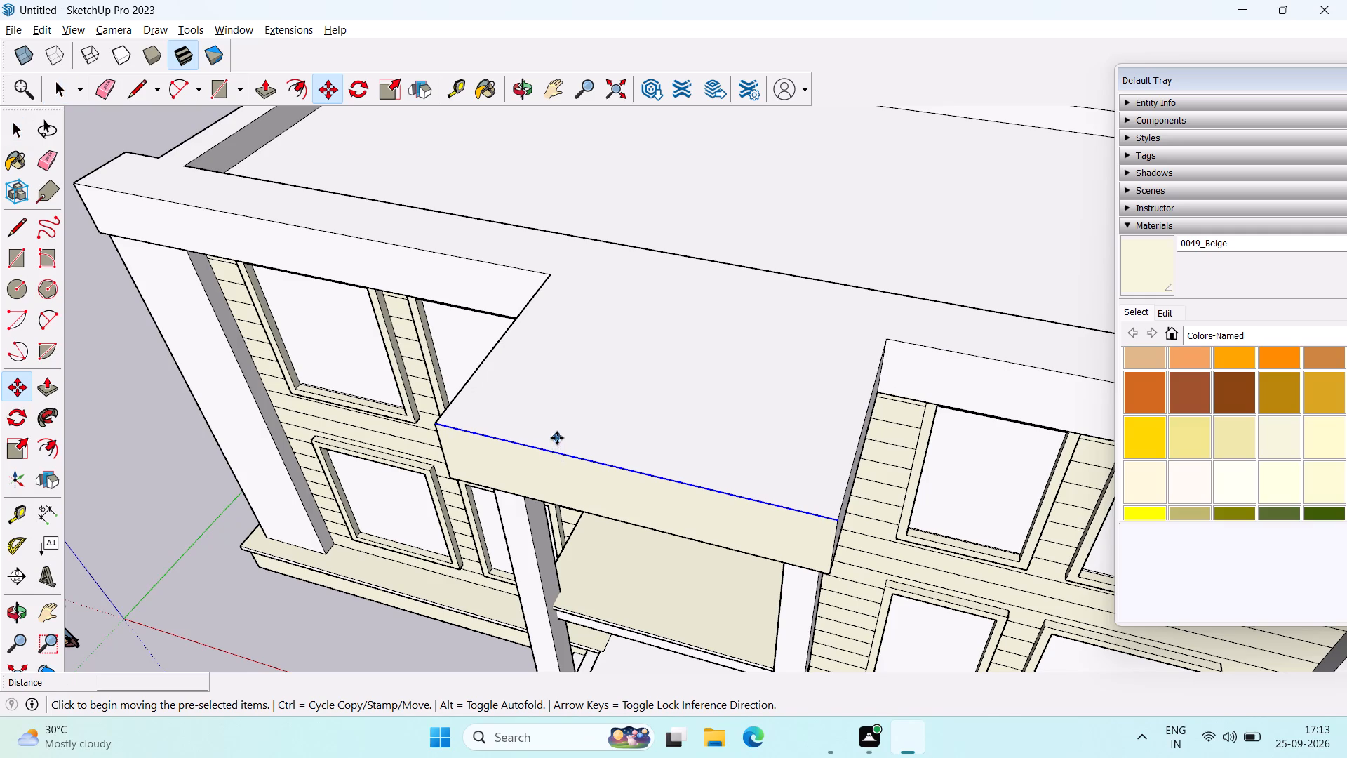
click(436, 424)
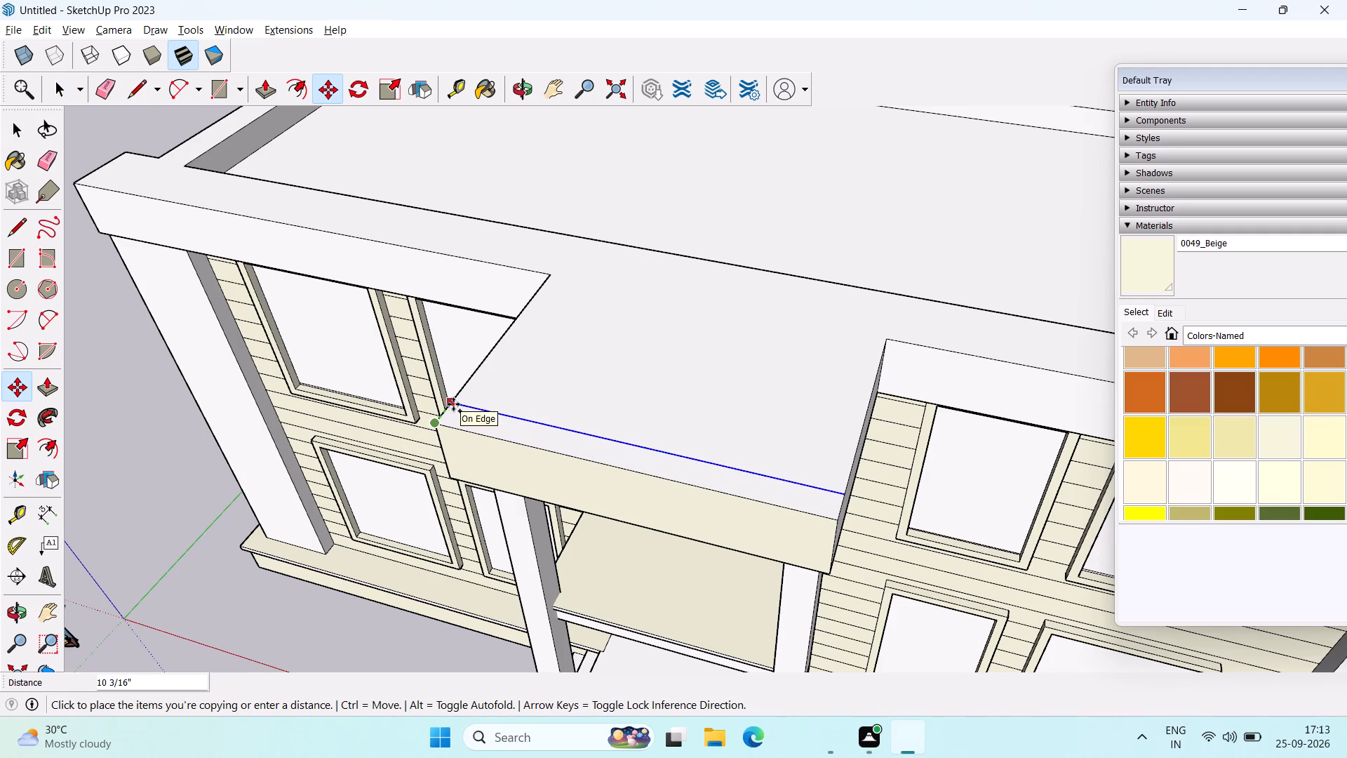
text(9")
key(Return)
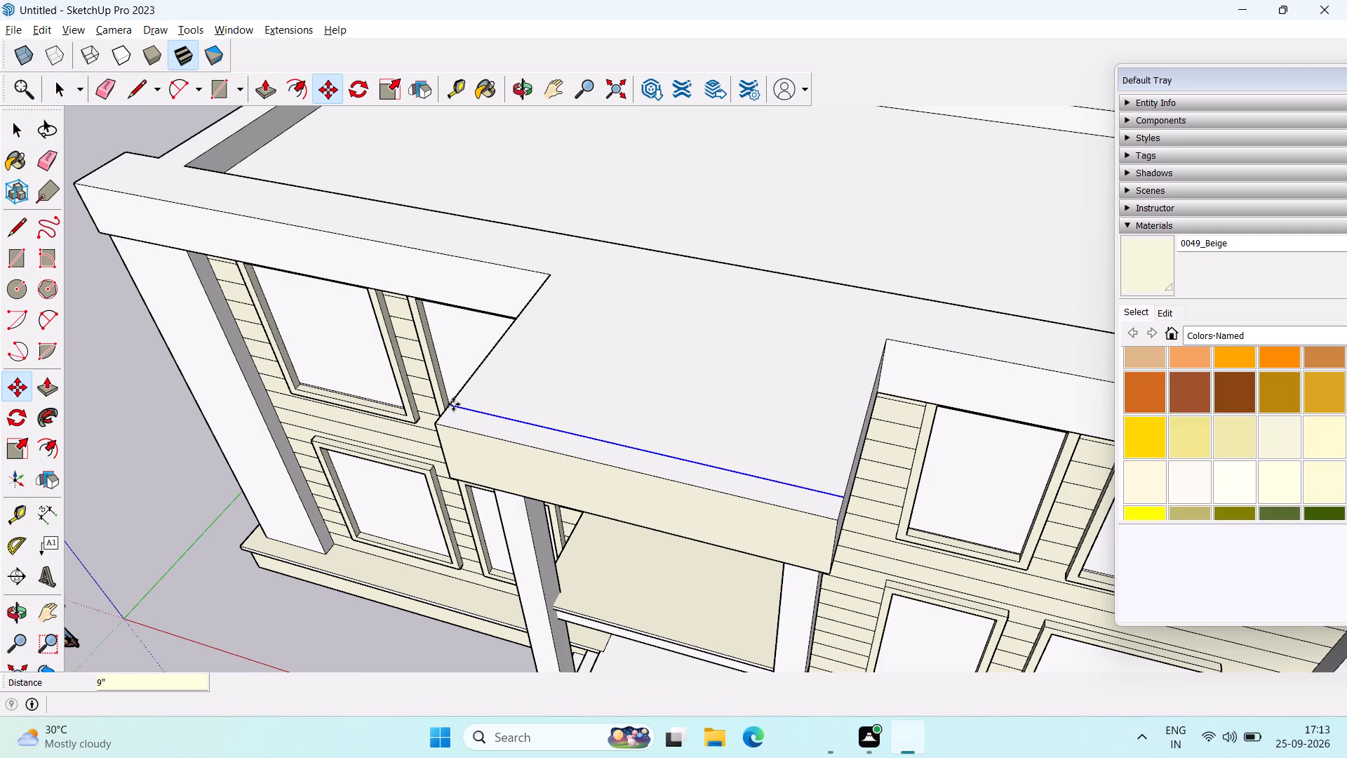
key(space)
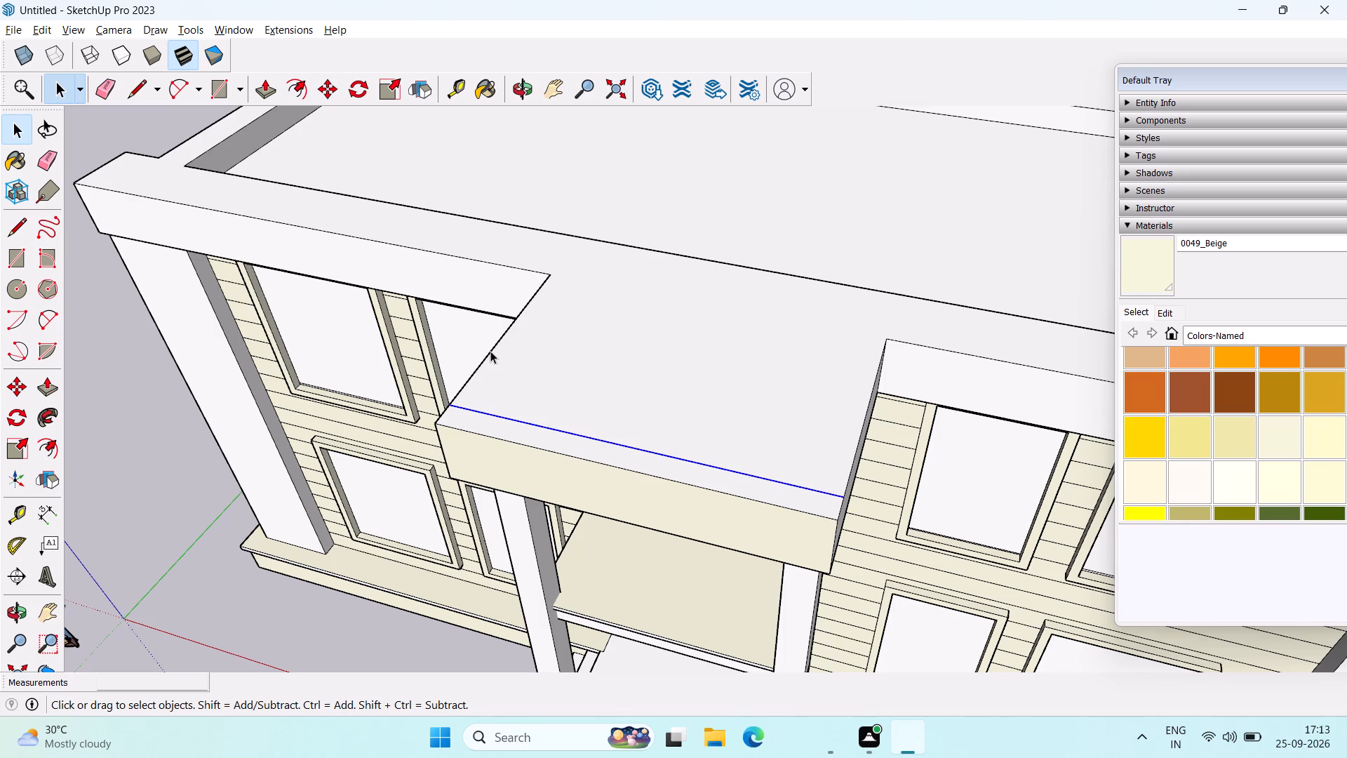
Copy the porch projection's left top side edge, seen from the front, 9" inward along the front edge.
click(490, 351)
key(m)
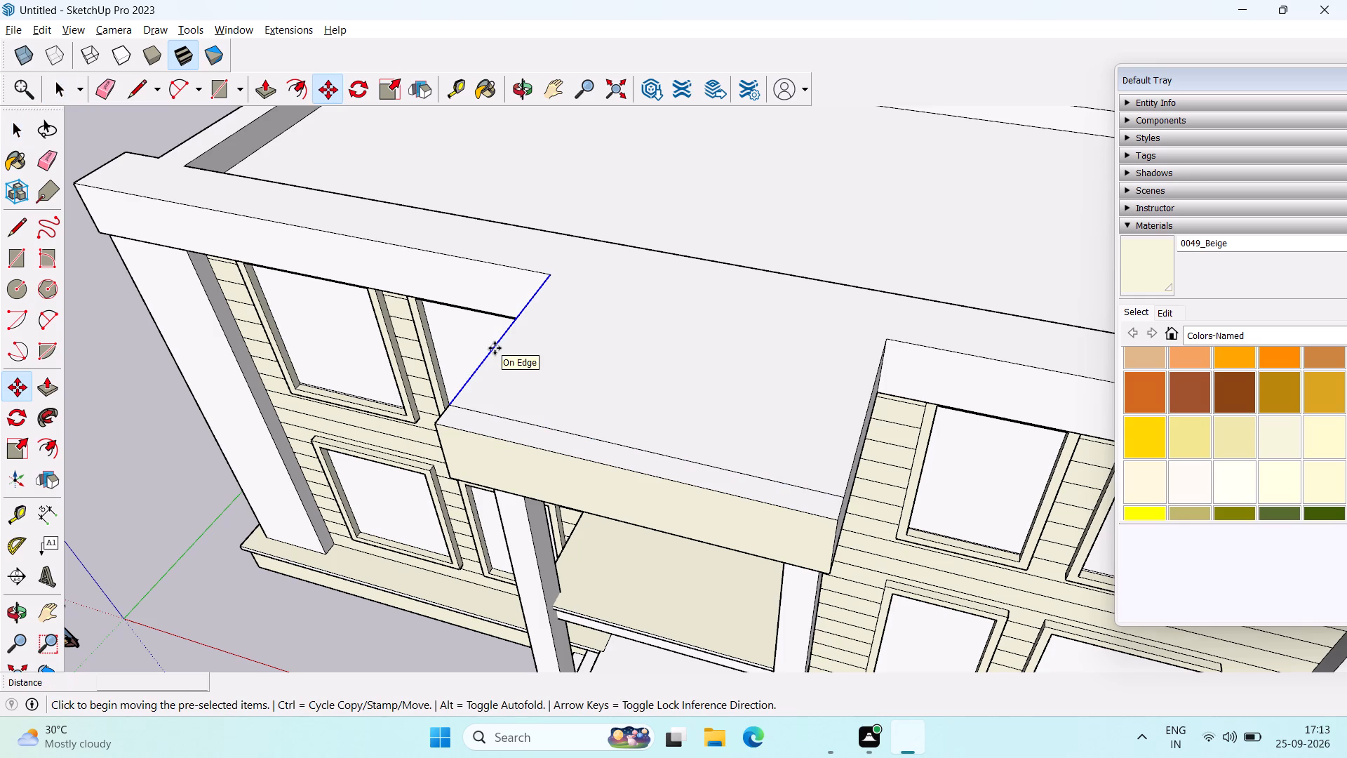
click(455, 406)
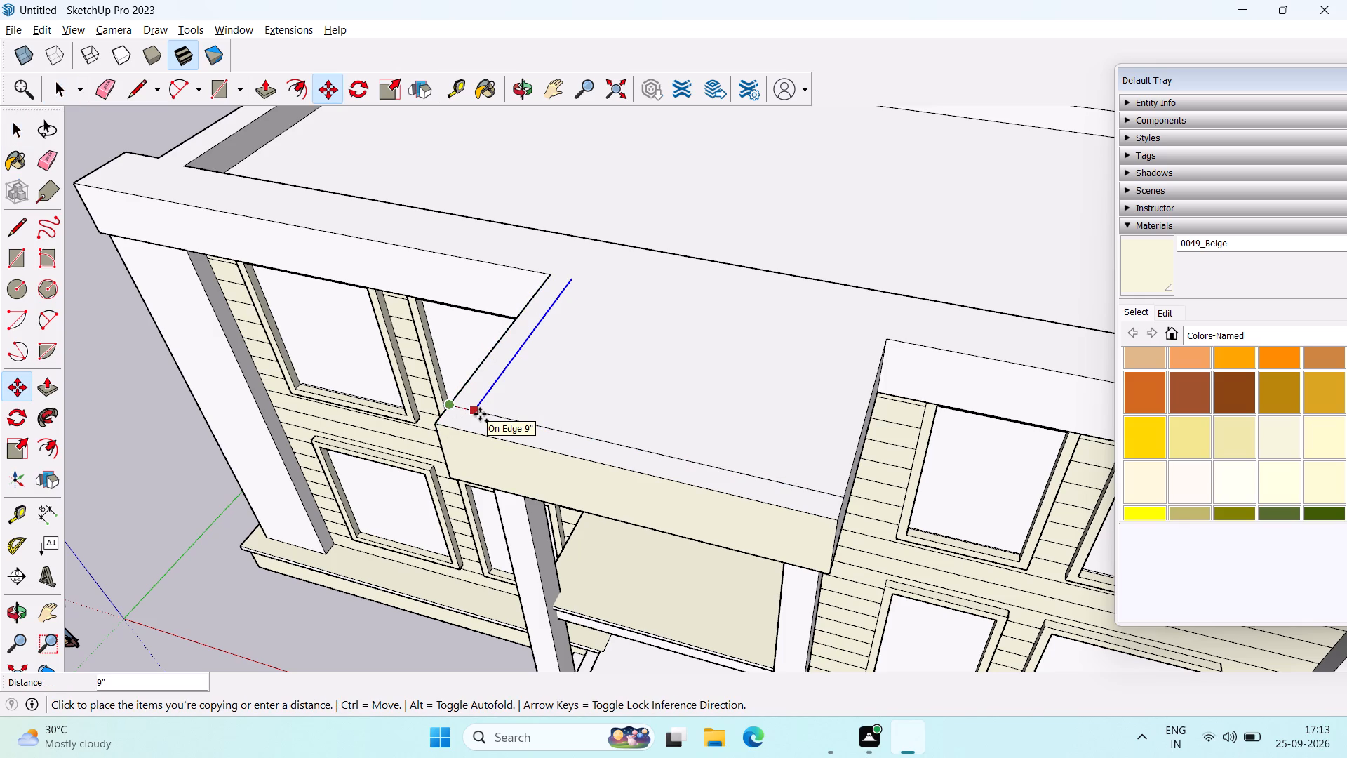
click(480, 414)
key(space)
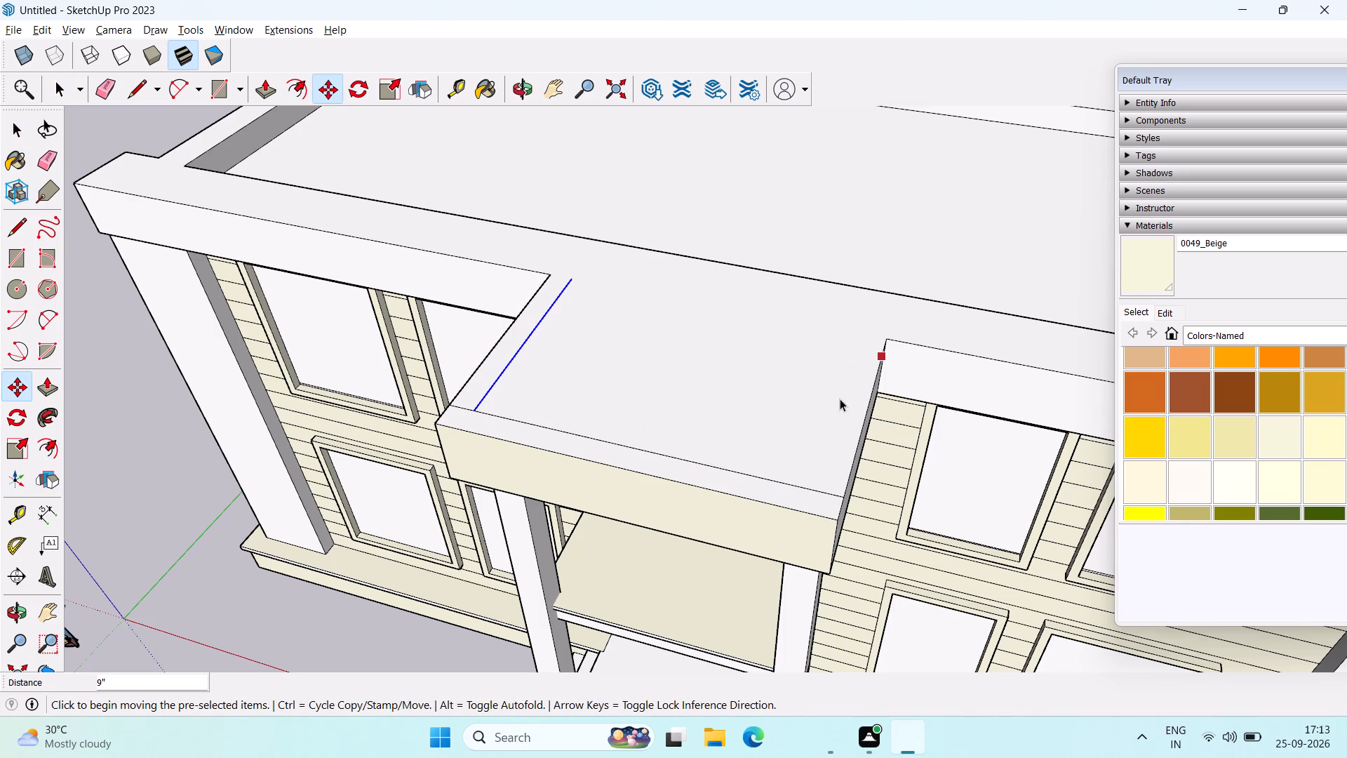
Copy the porch projection's opposite top side edge inward along the copied front line, across the parapet's top face.
click(858, 442)
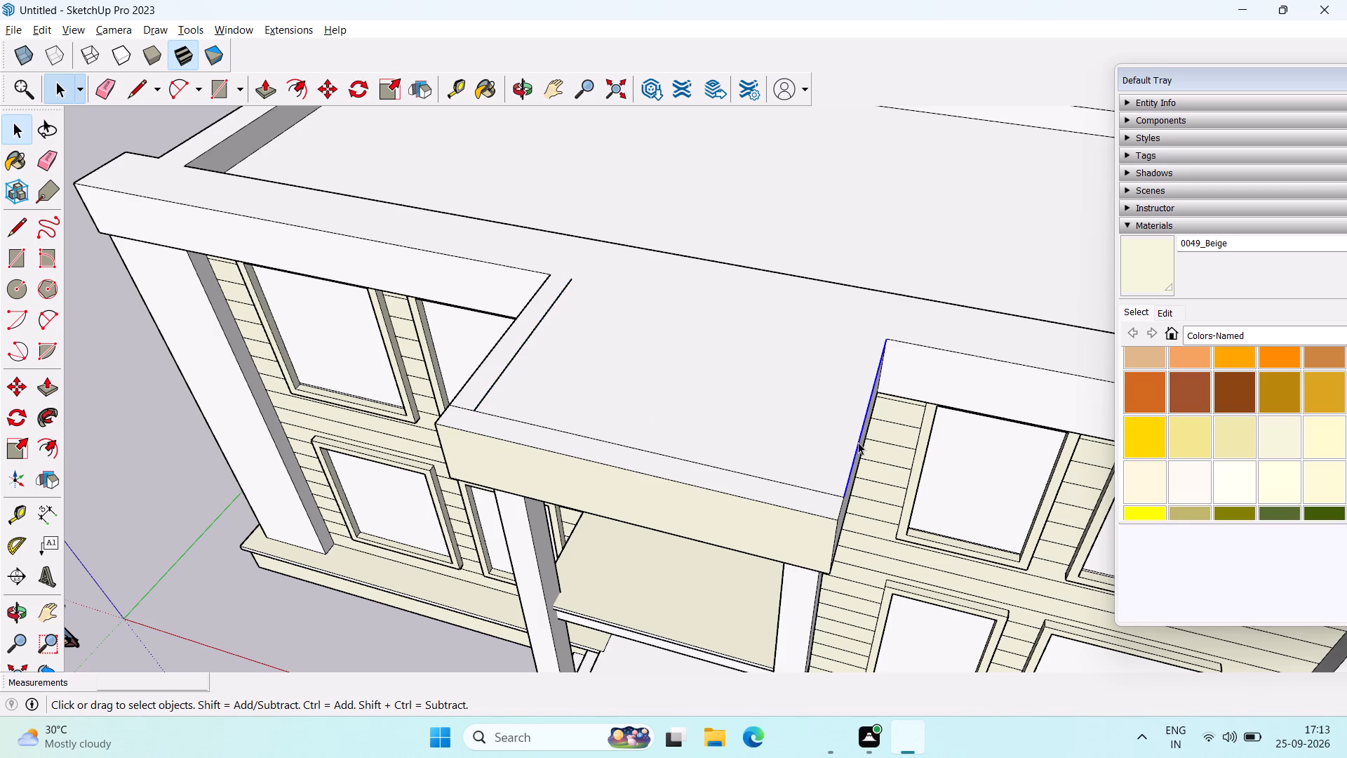
key(m)
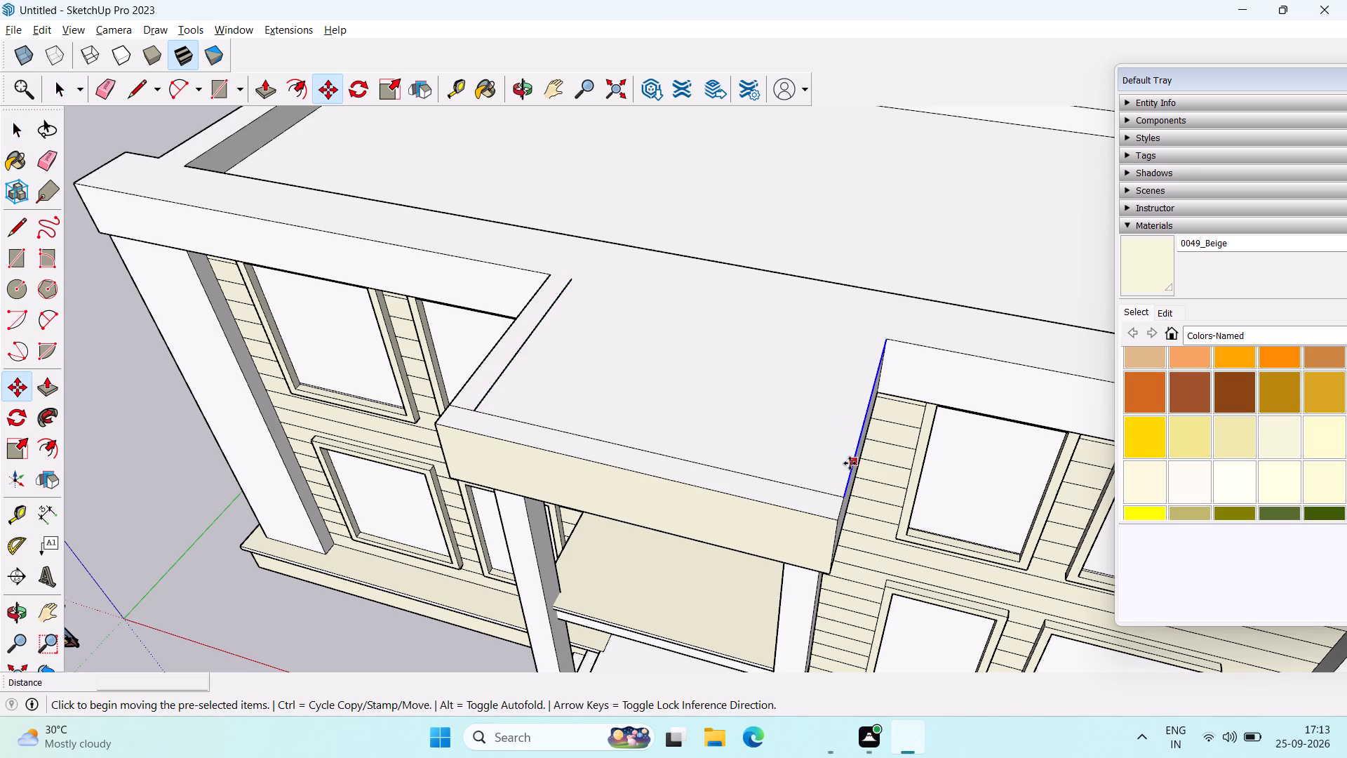
click(848, 497)
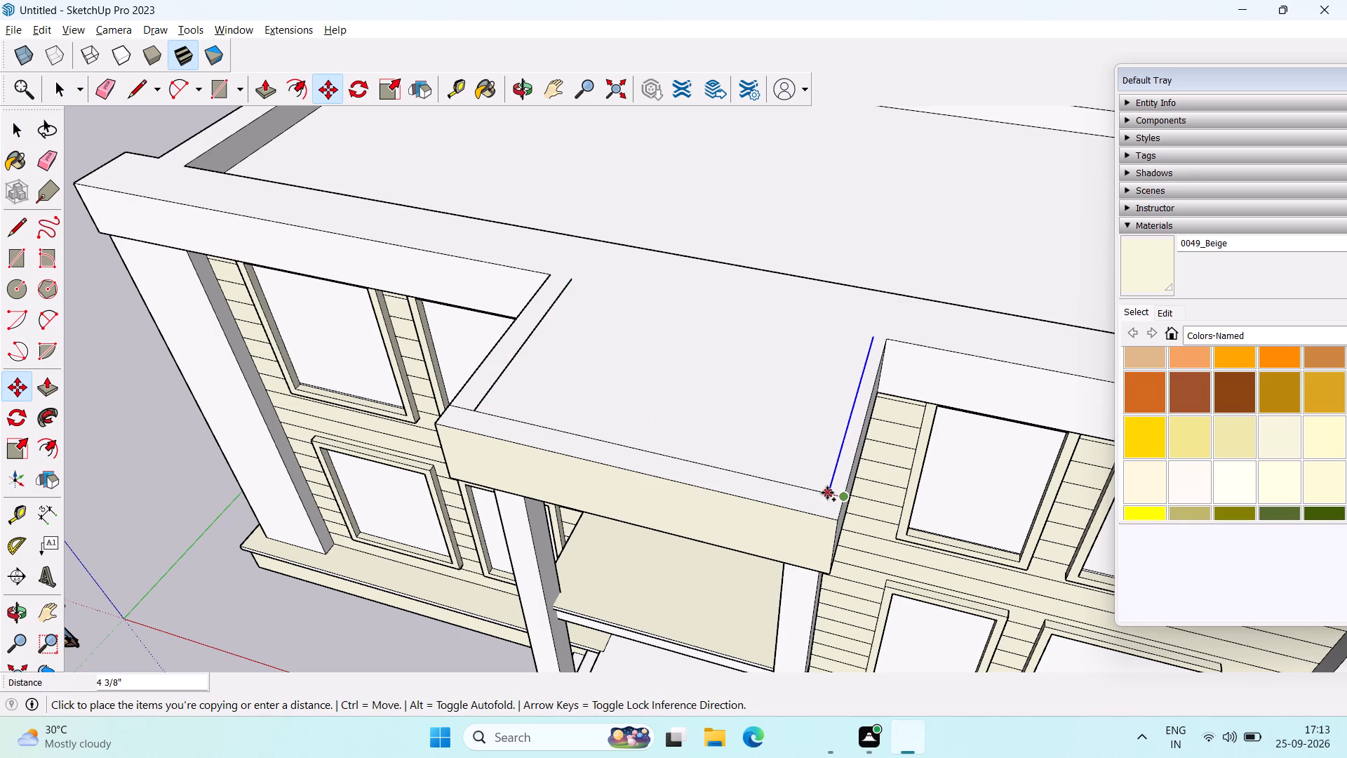
click(811, 488)
key(space)
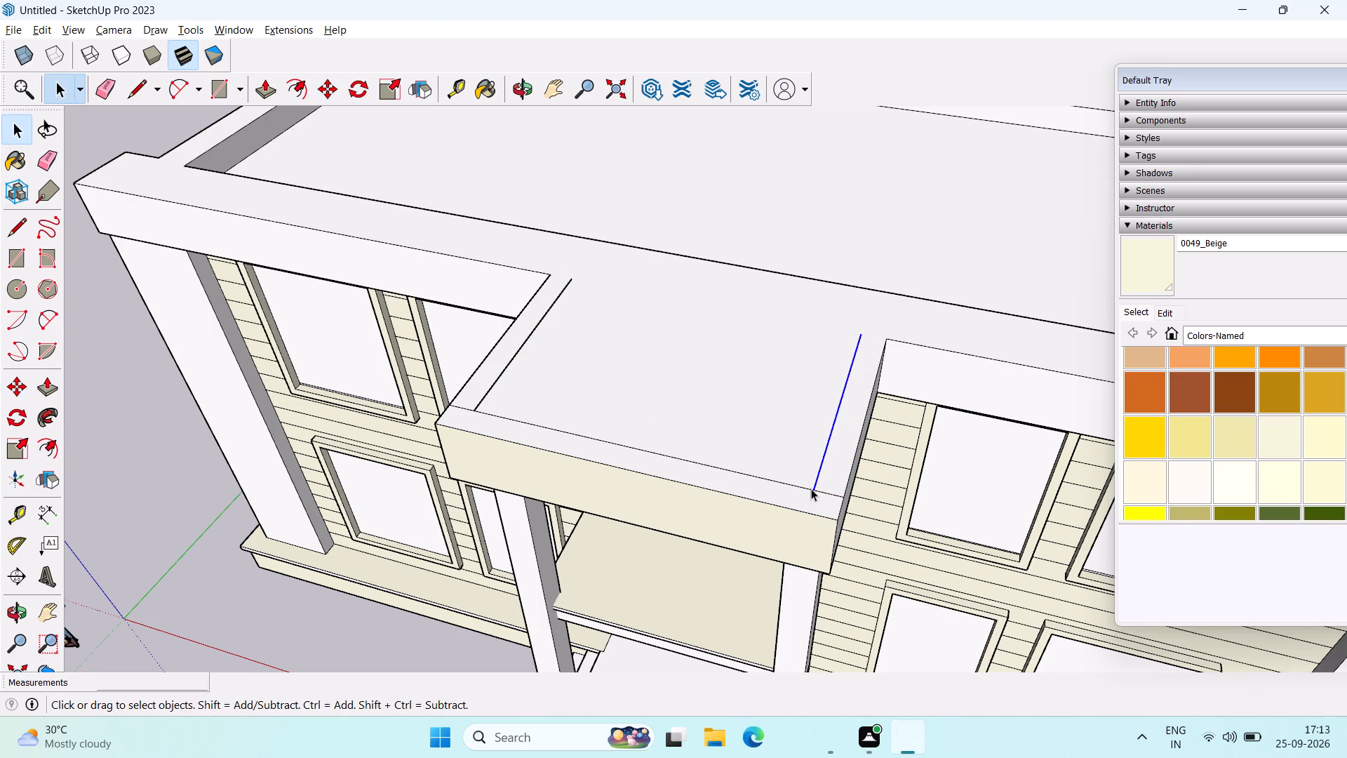
Draw lines extending both copied side edges back to the roof parapet's inner edge.
key(l)
click(572, 283)
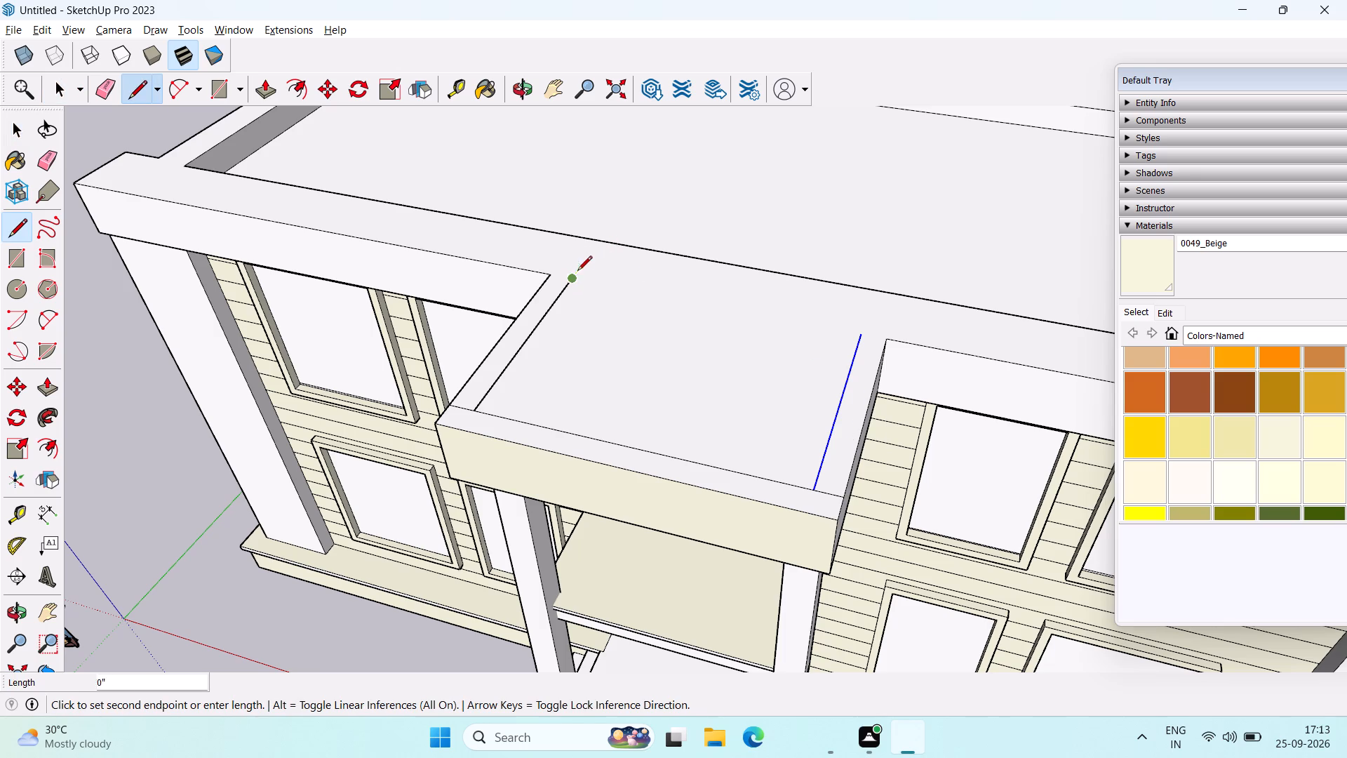
click(603, 242)
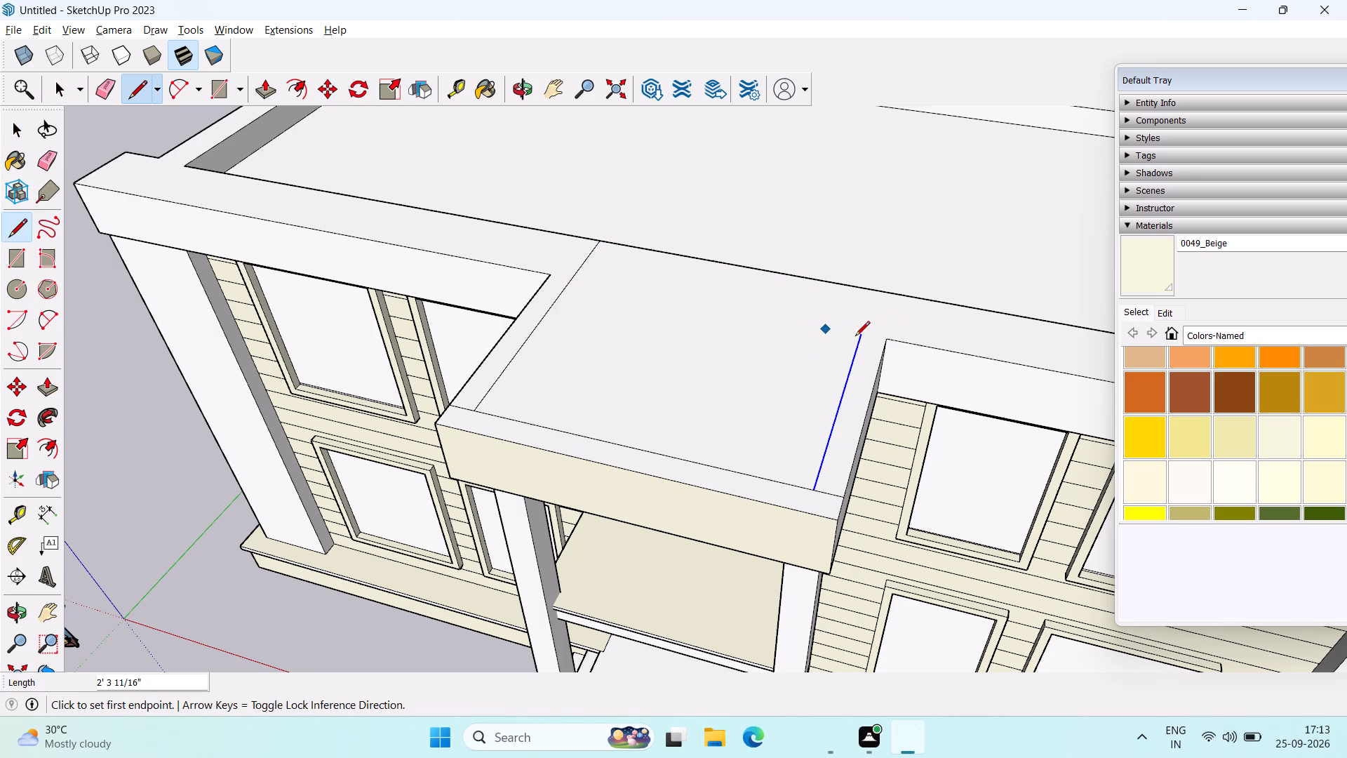
click(862, 336)
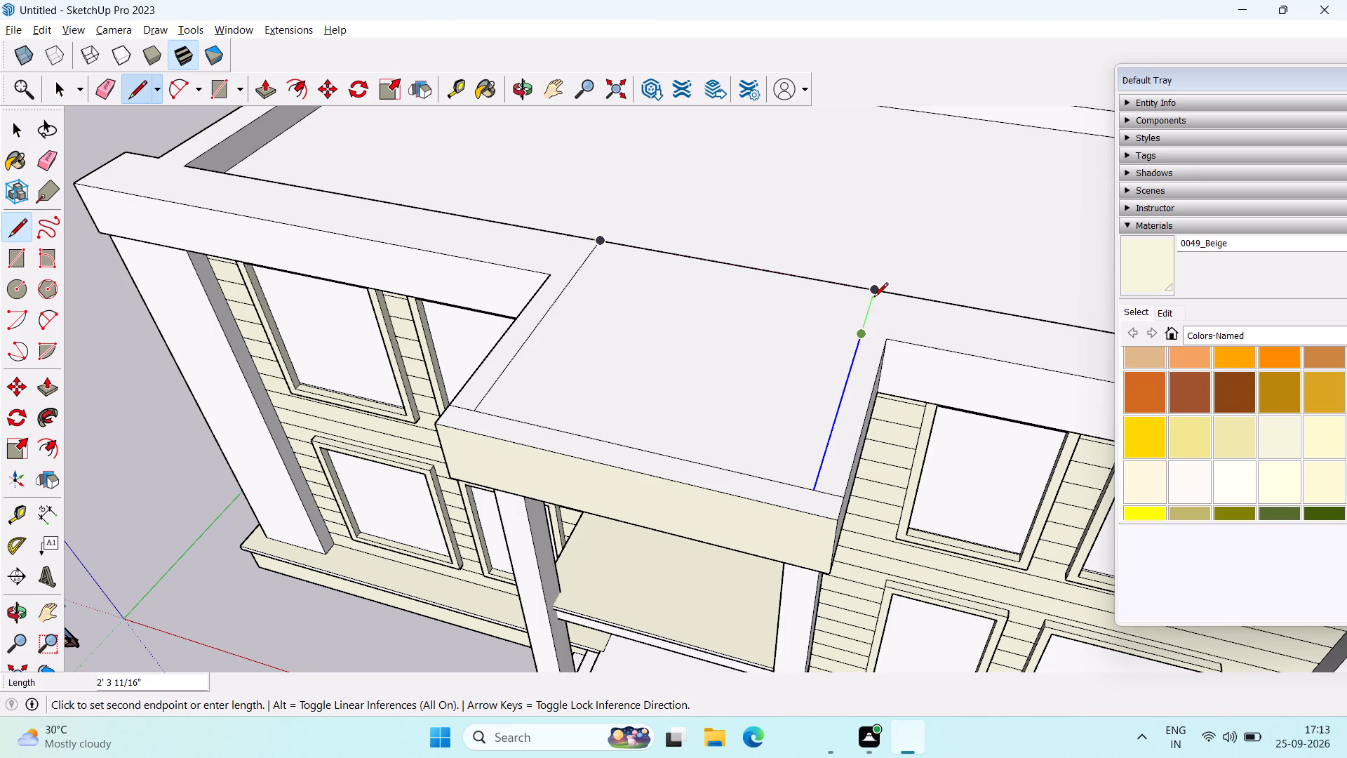
click(874, 295)
key(space)
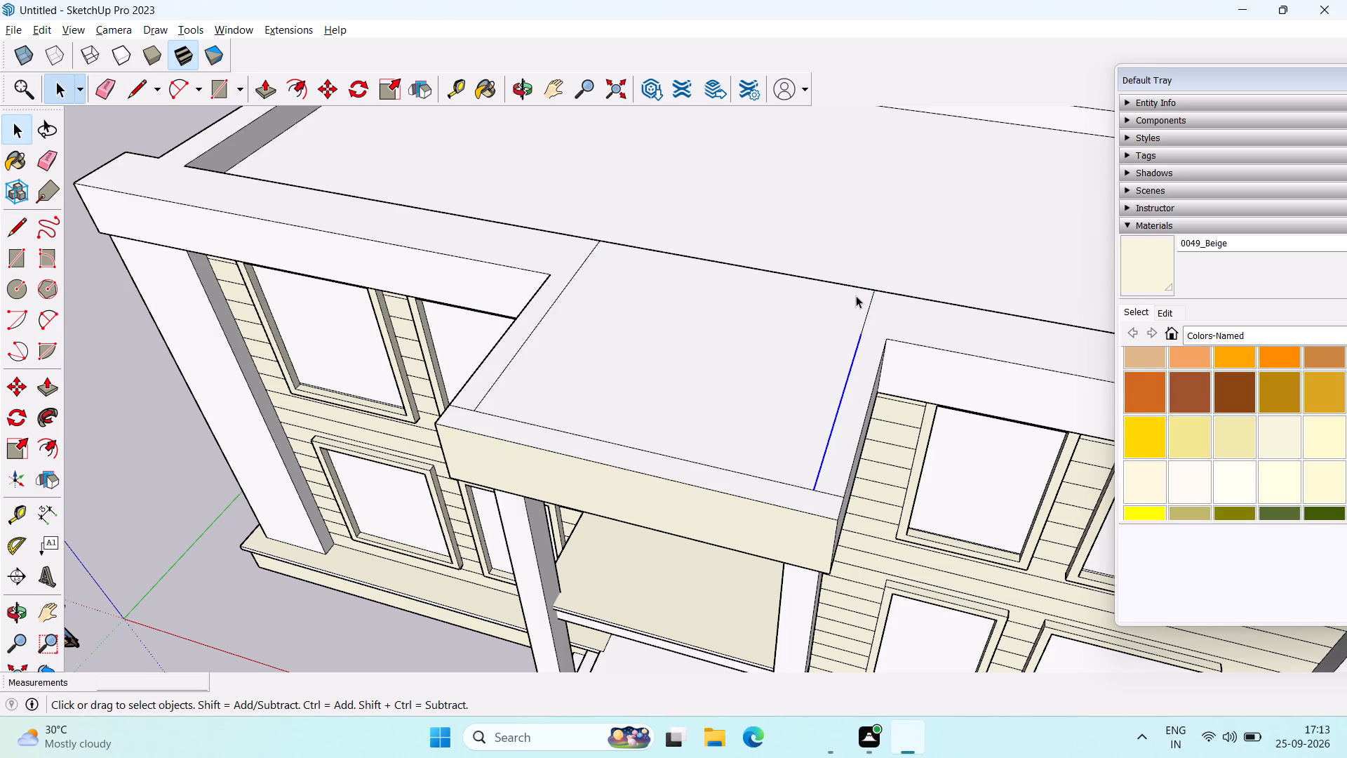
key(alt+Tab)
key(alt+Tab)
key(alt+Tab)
Erase the copied front line's leftover end segments outside the two inner side lines on the porch projection's top face.
key(e)
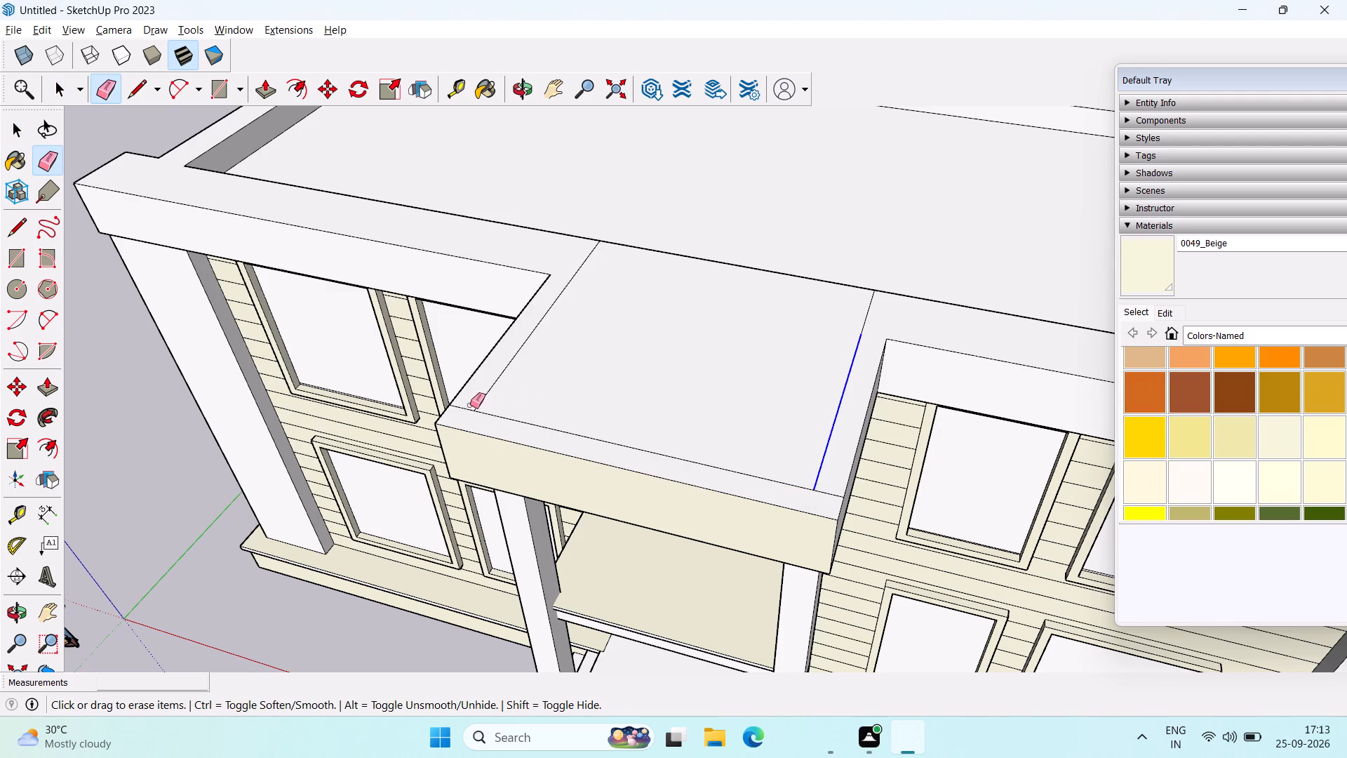
click(461, 405)
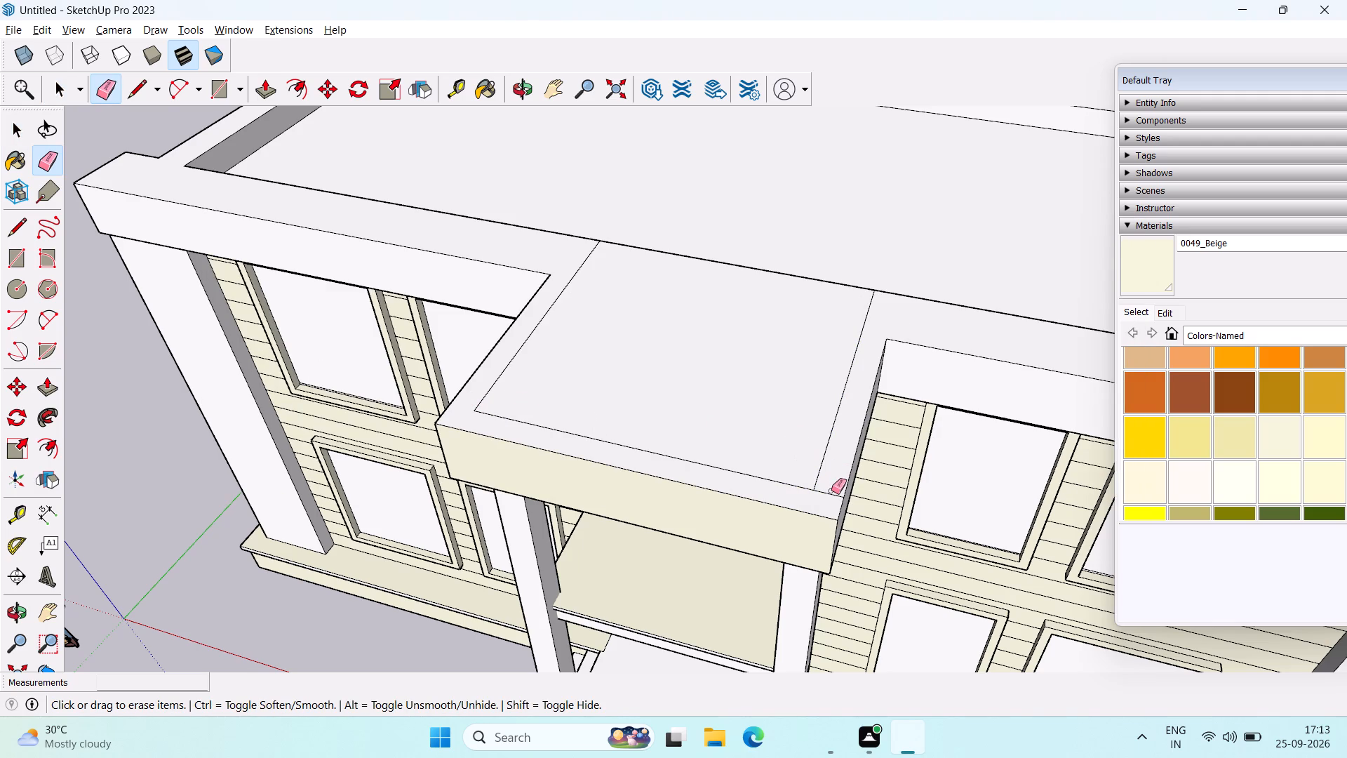
click(831, 491)
click(830, 495)
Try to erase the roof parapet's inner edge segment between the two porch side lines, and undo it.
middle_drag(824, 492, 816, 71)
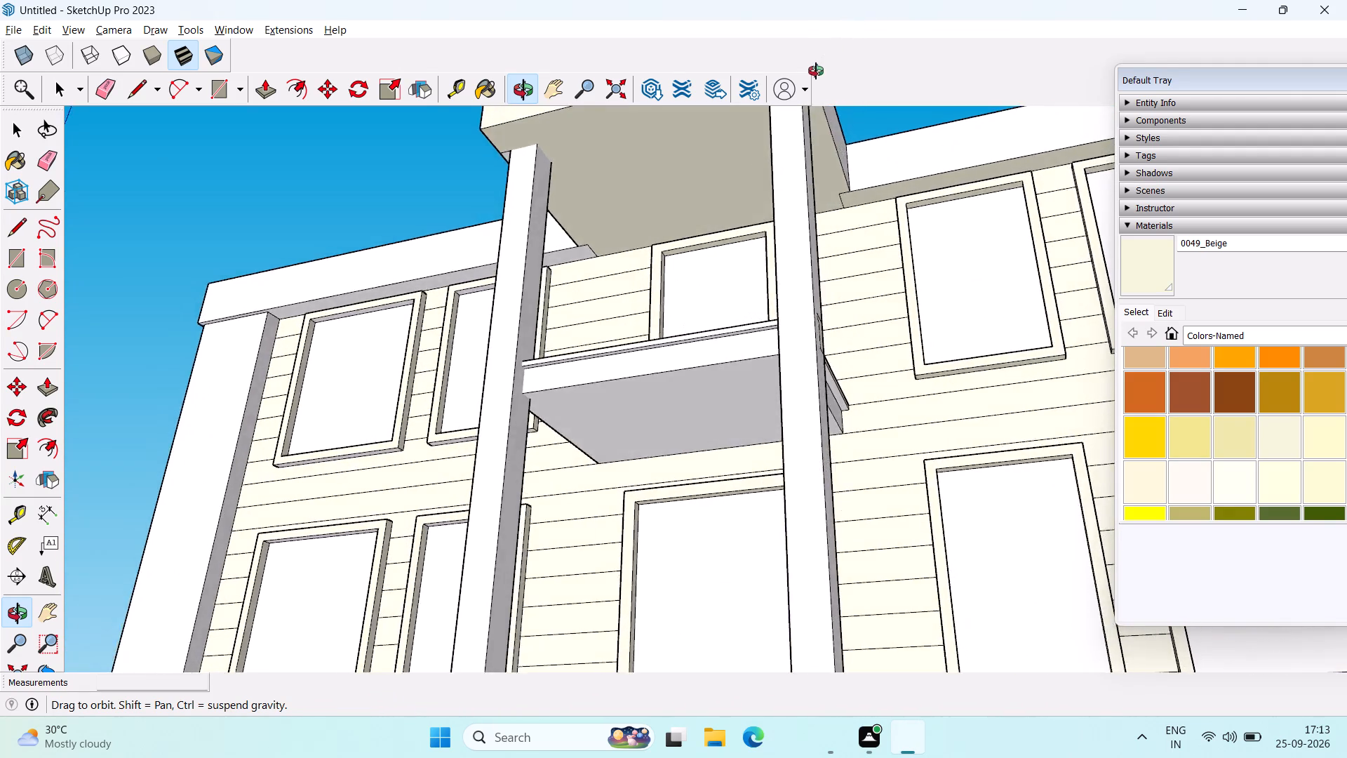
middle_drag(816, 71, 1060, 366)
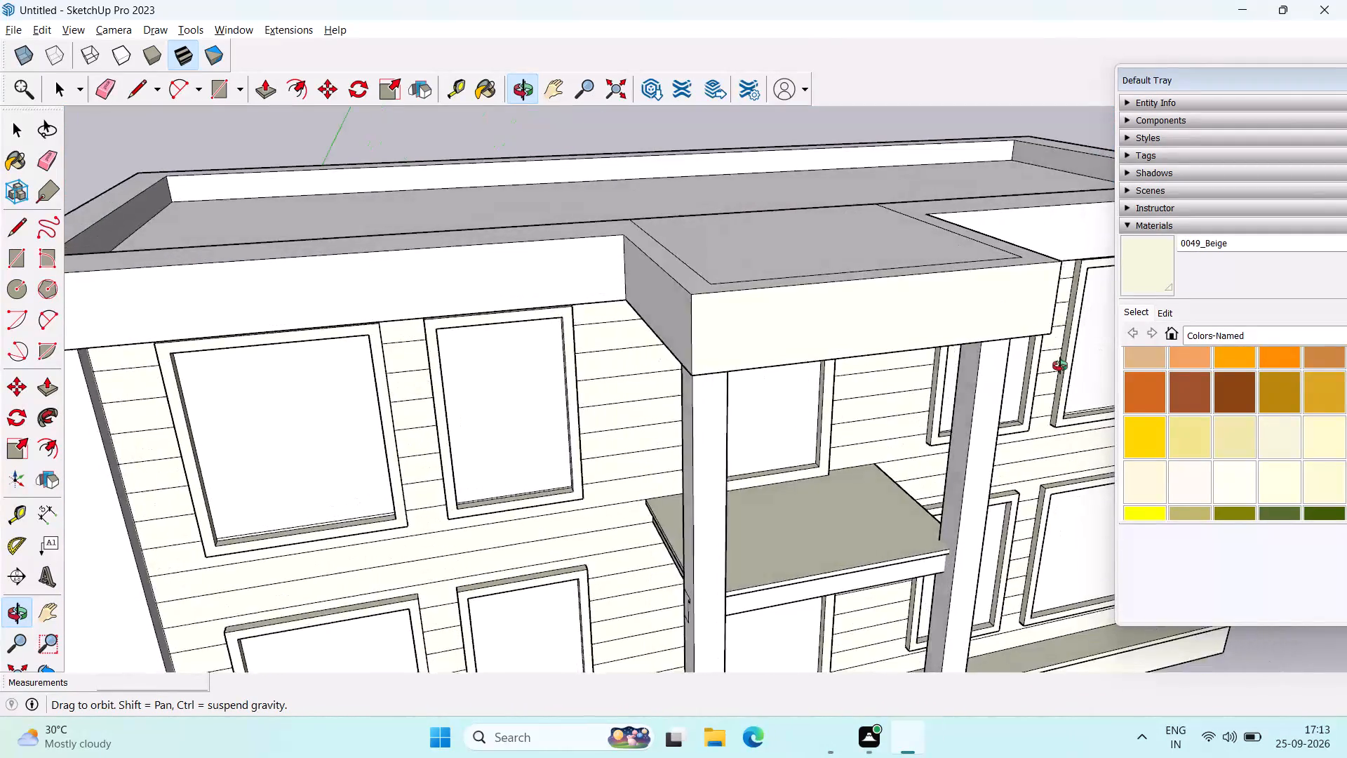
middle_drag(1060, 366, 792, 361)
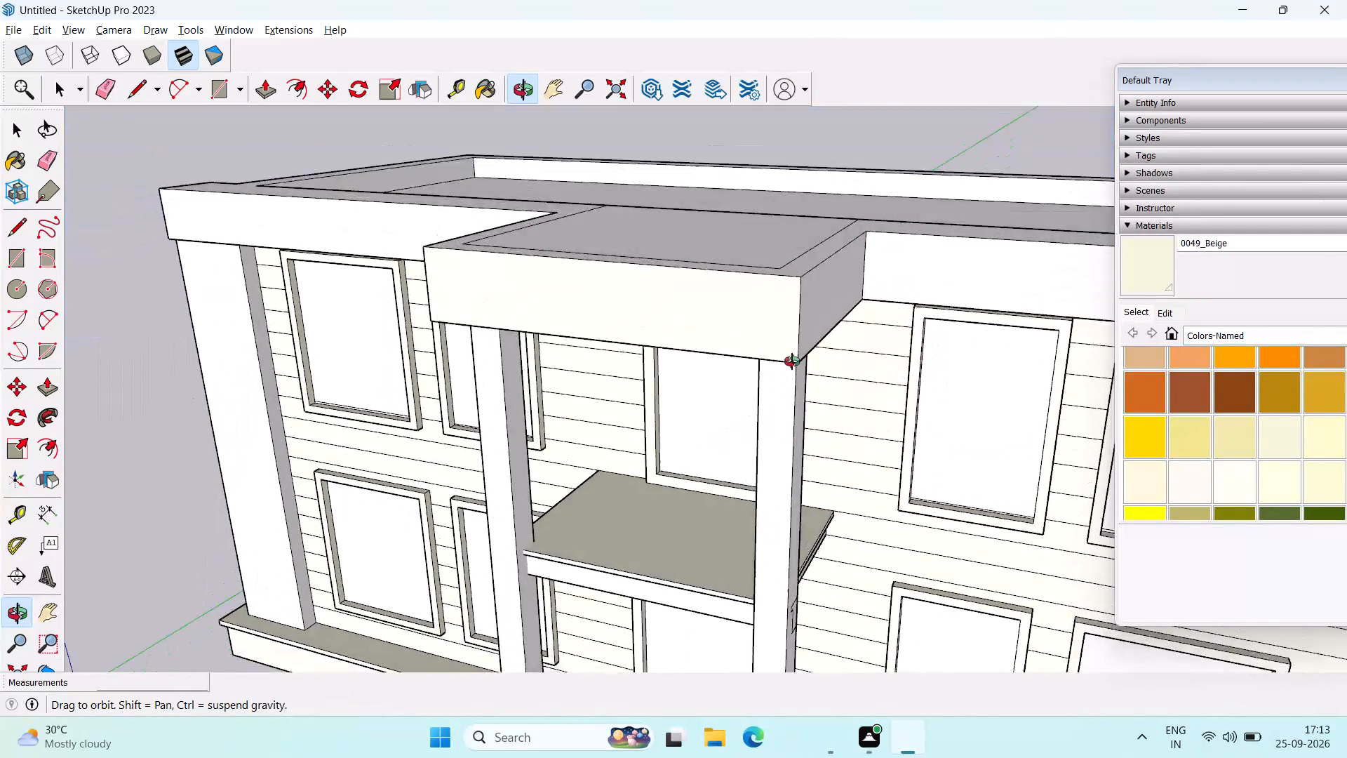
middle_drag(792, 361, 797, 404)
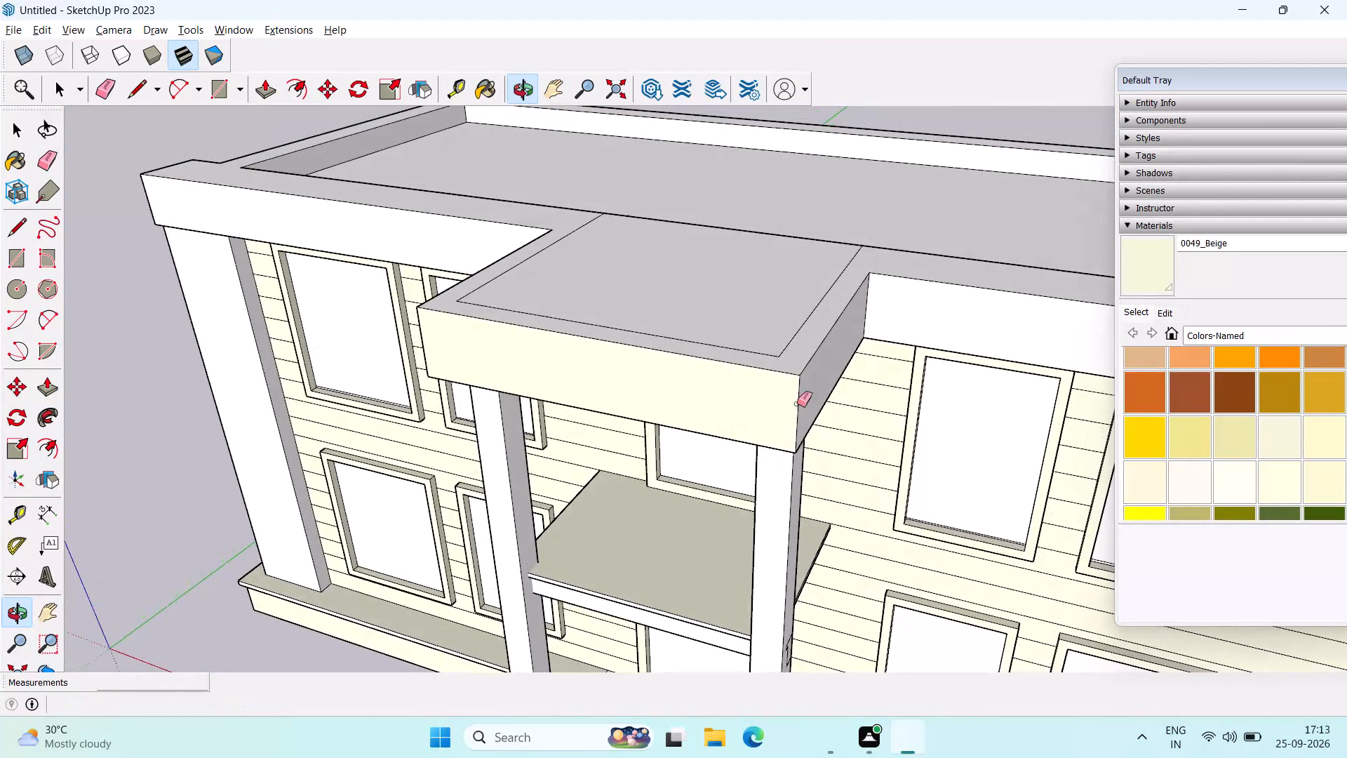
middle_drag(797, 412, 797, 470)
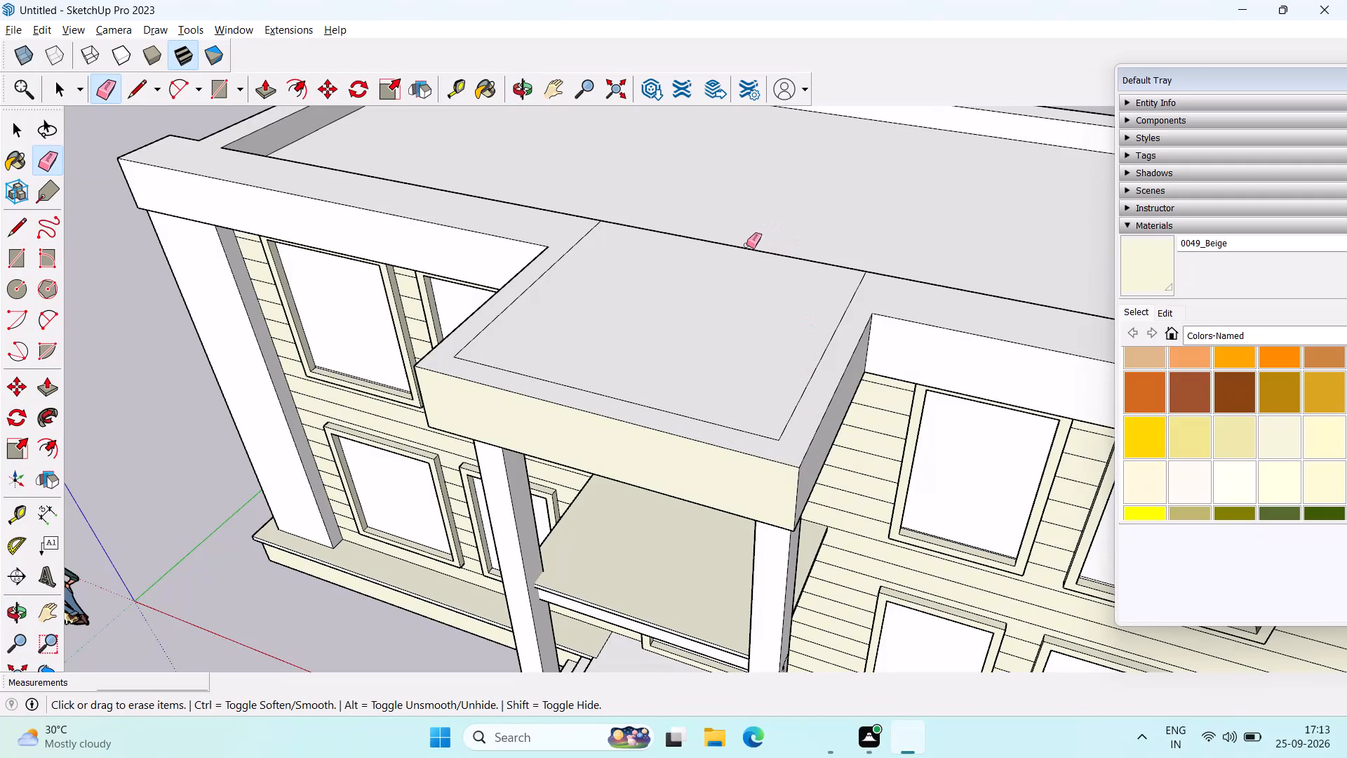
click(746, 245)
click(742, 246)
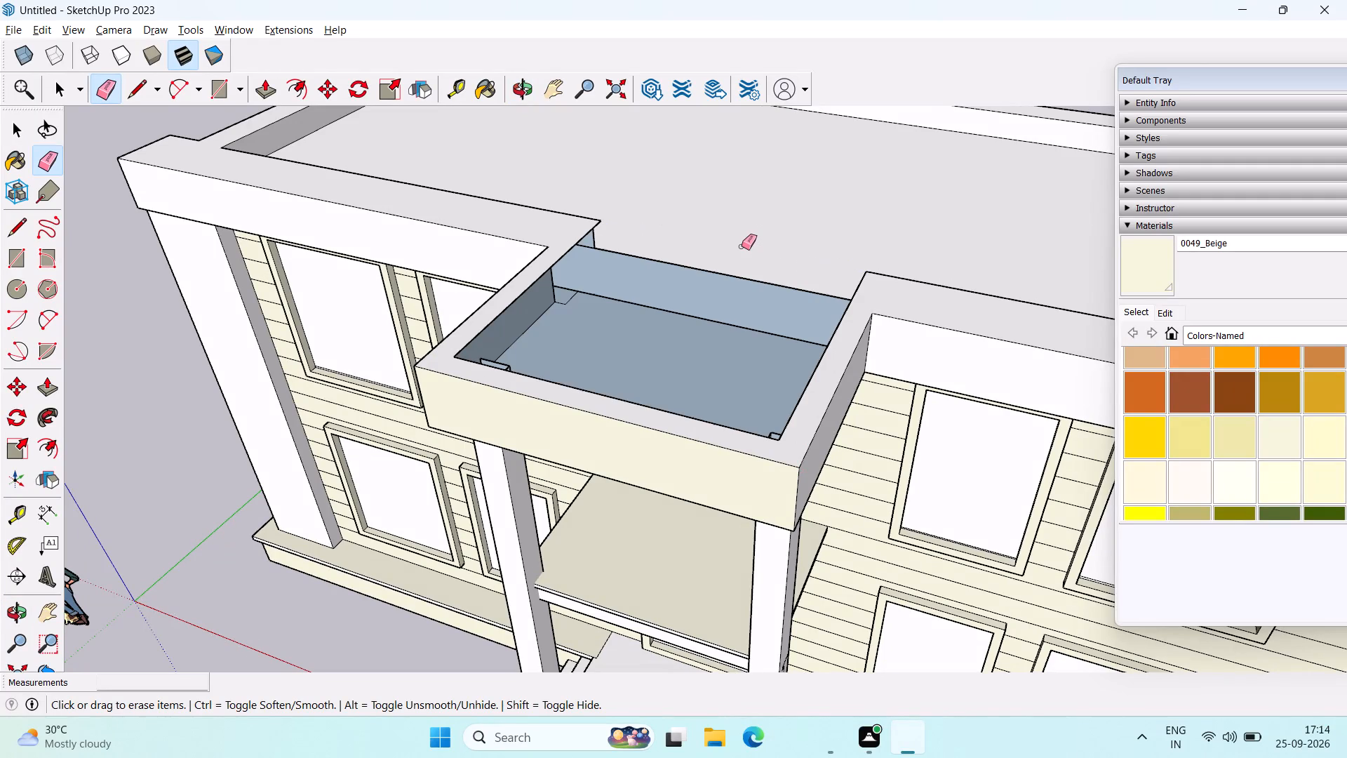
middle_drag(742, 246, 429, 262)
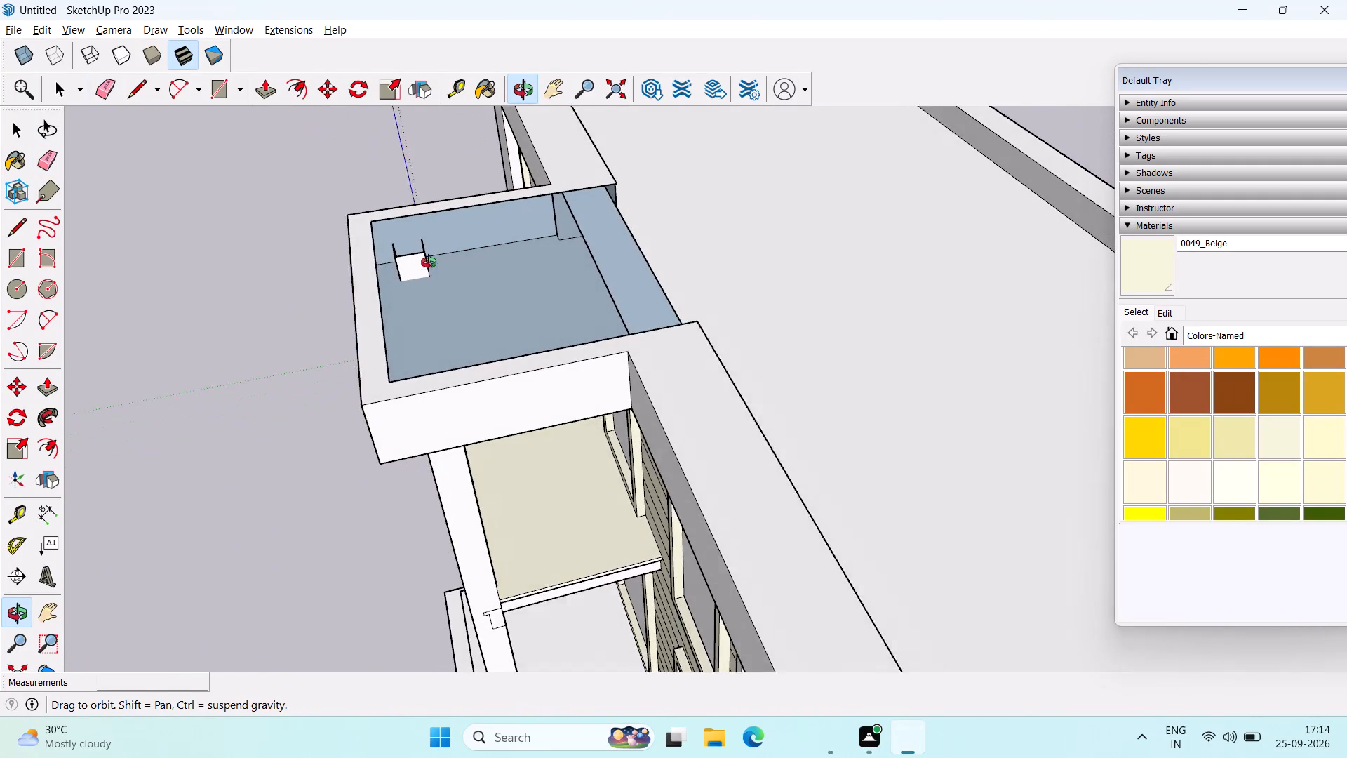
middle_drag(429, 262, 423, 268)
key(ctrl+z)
Push the porch projection's inner top face down 1' 1 9/16" to the main roof level, leaving its parapet walls standing.
middle_drag(631, 304, 431, 283)
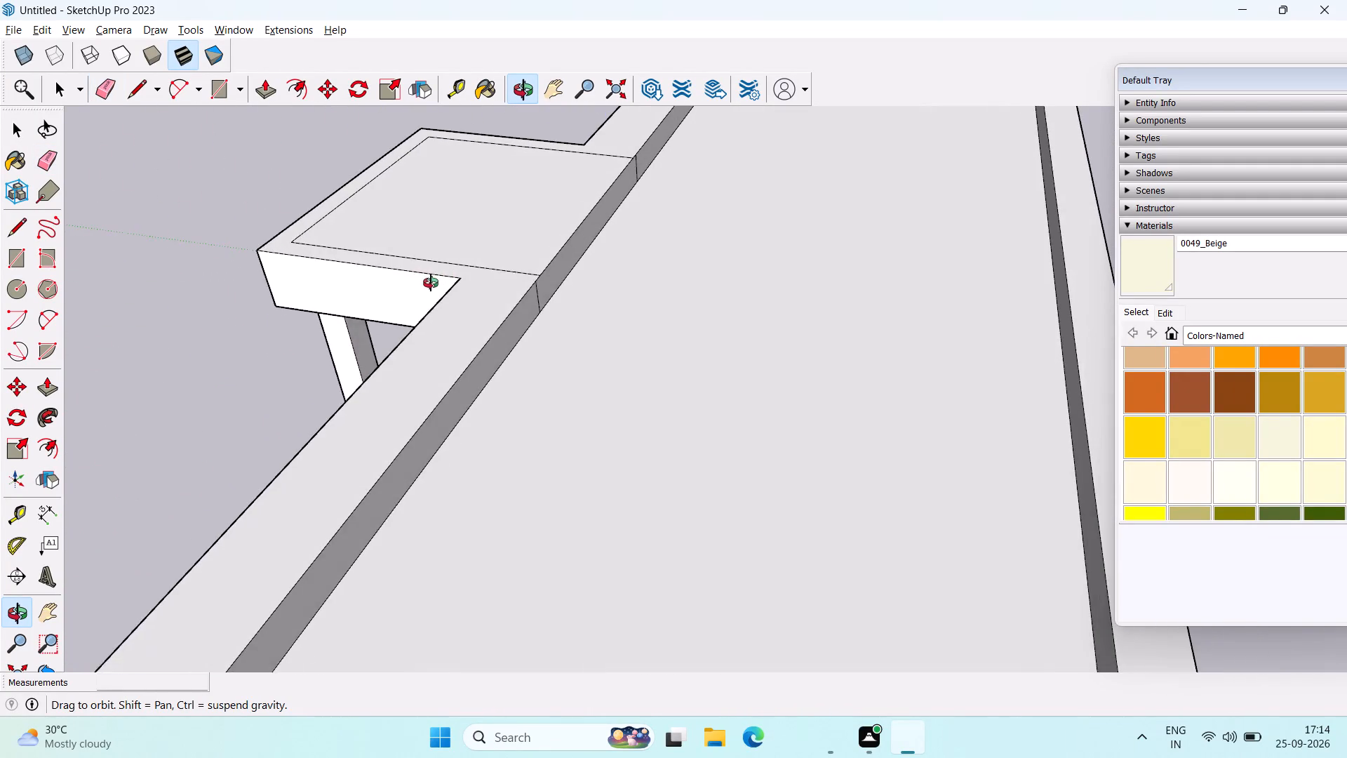
middle_drag(431, 283, 413, 331)
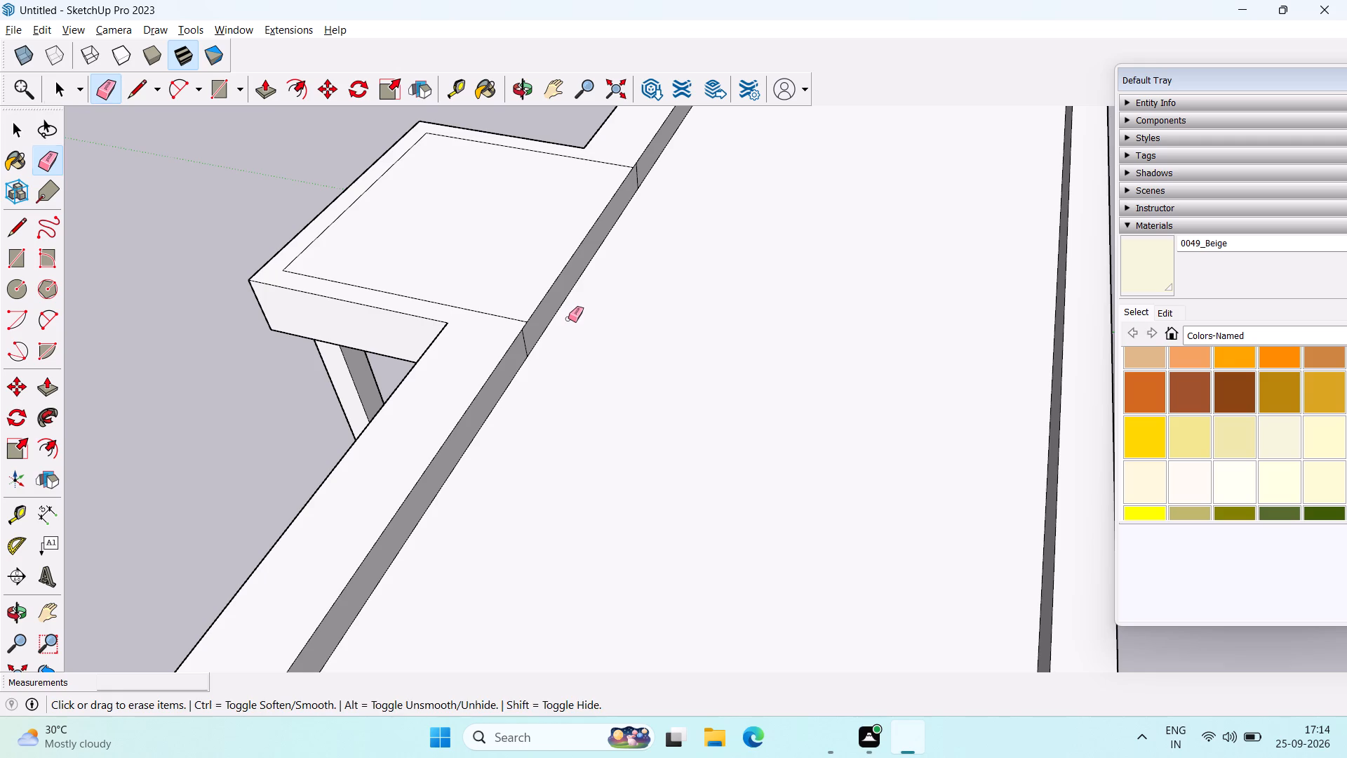
key(space)
key(p)
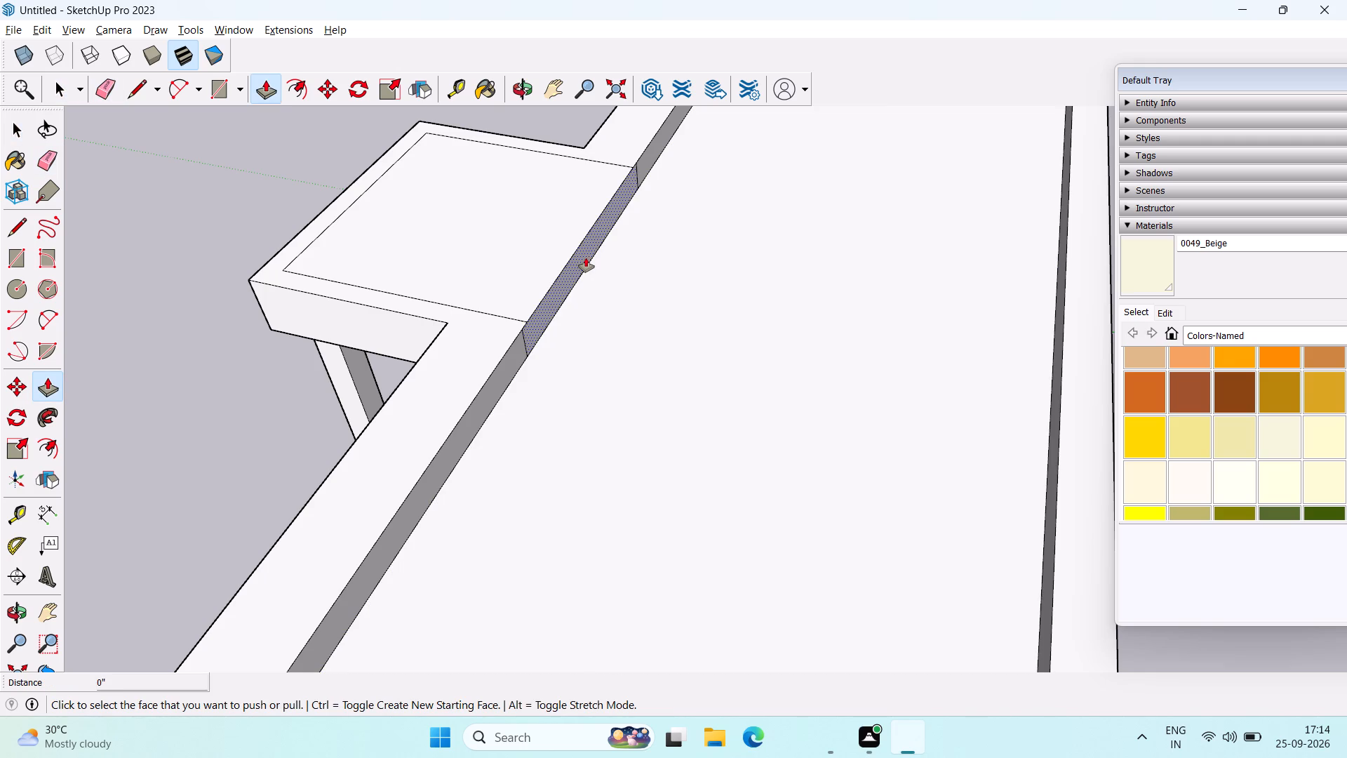
click(586, 258)
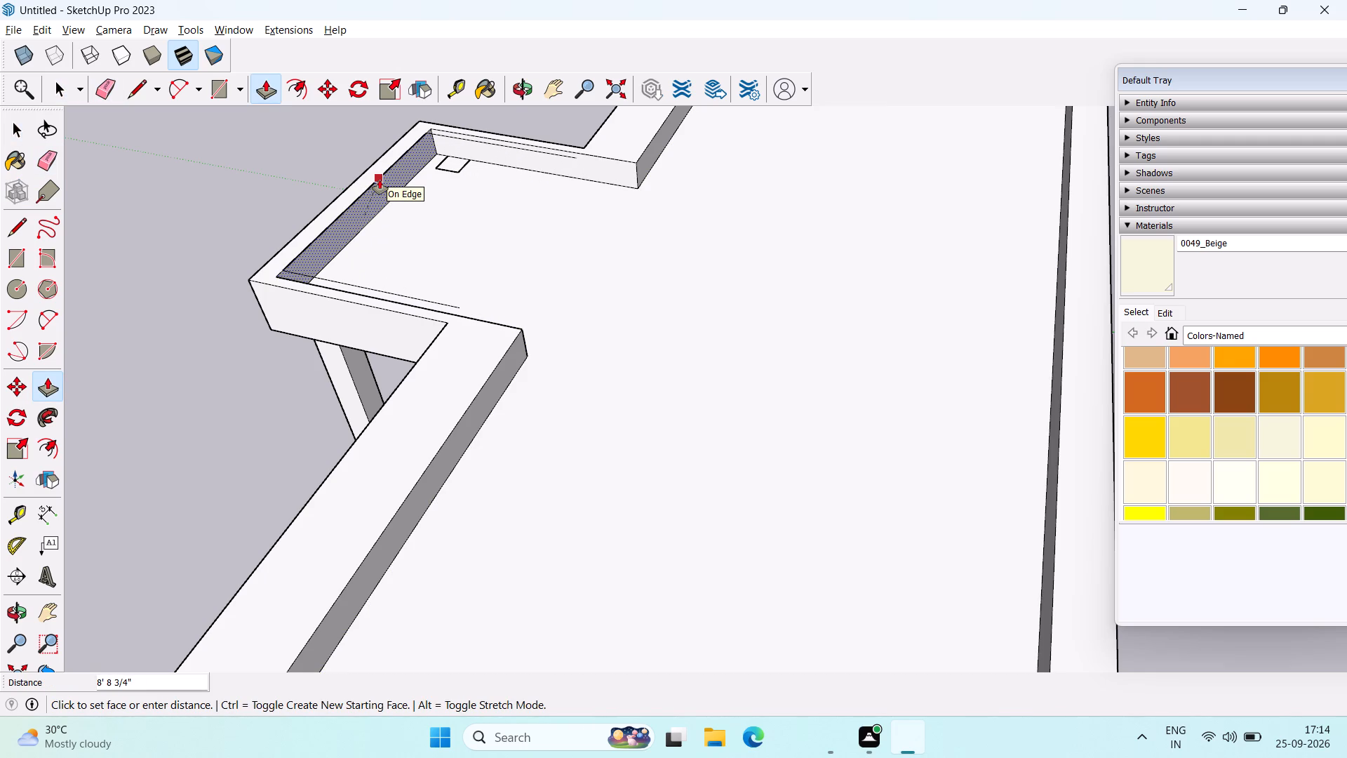
key(Escape)
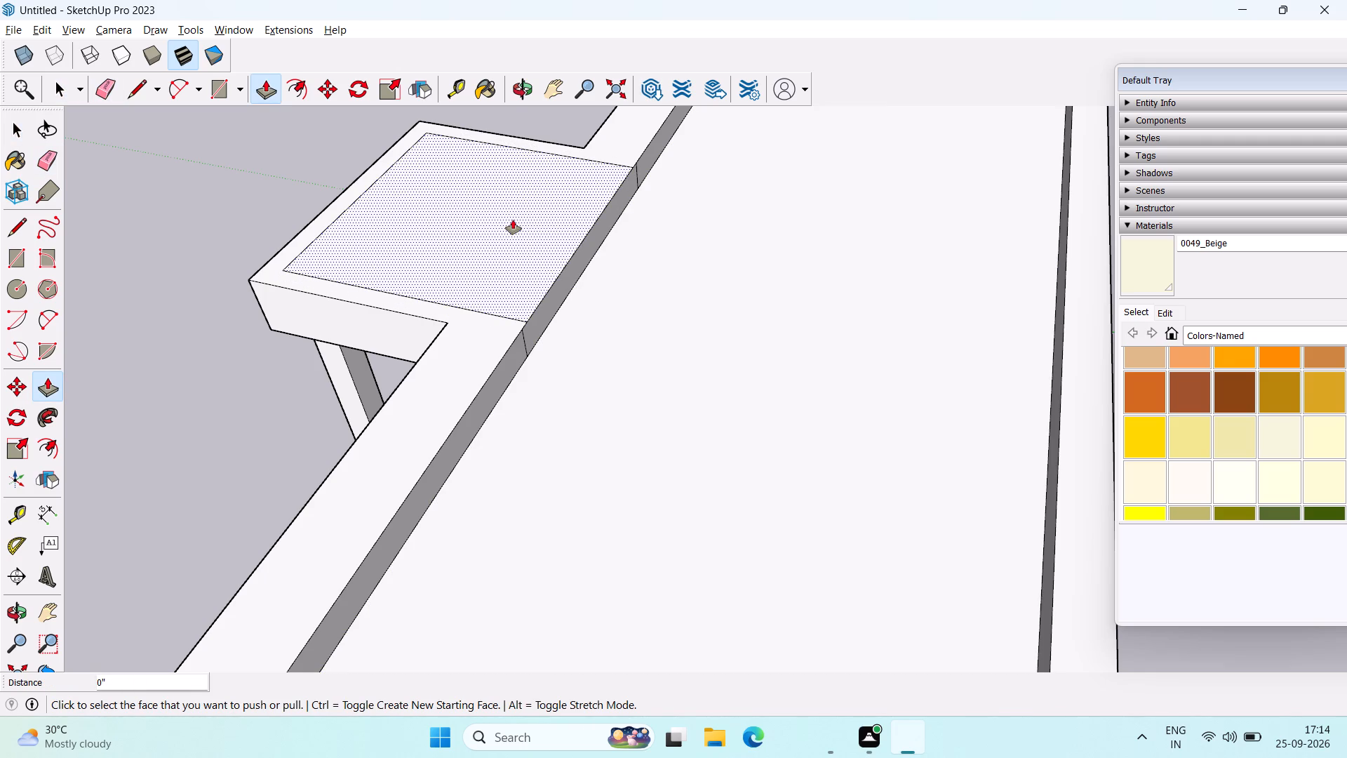
click(513, 220)
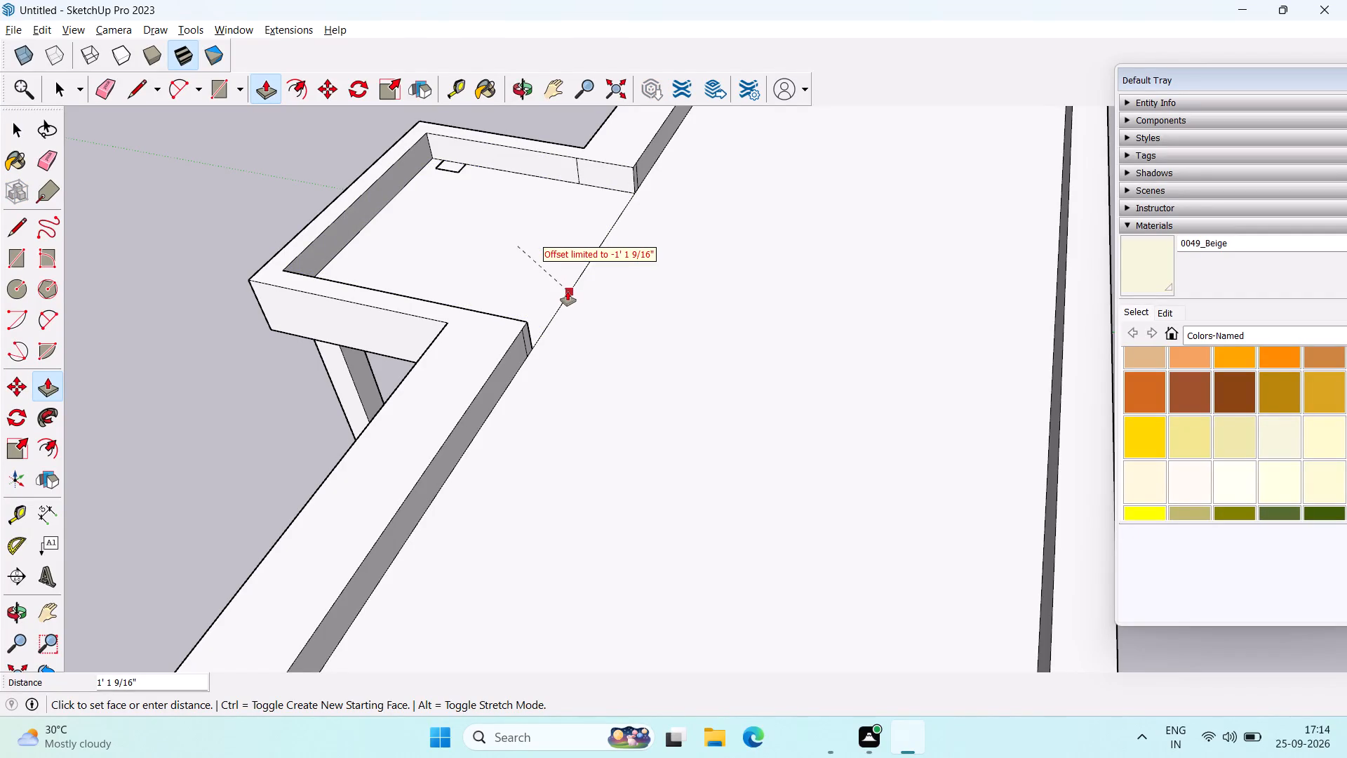
click(568, 291)
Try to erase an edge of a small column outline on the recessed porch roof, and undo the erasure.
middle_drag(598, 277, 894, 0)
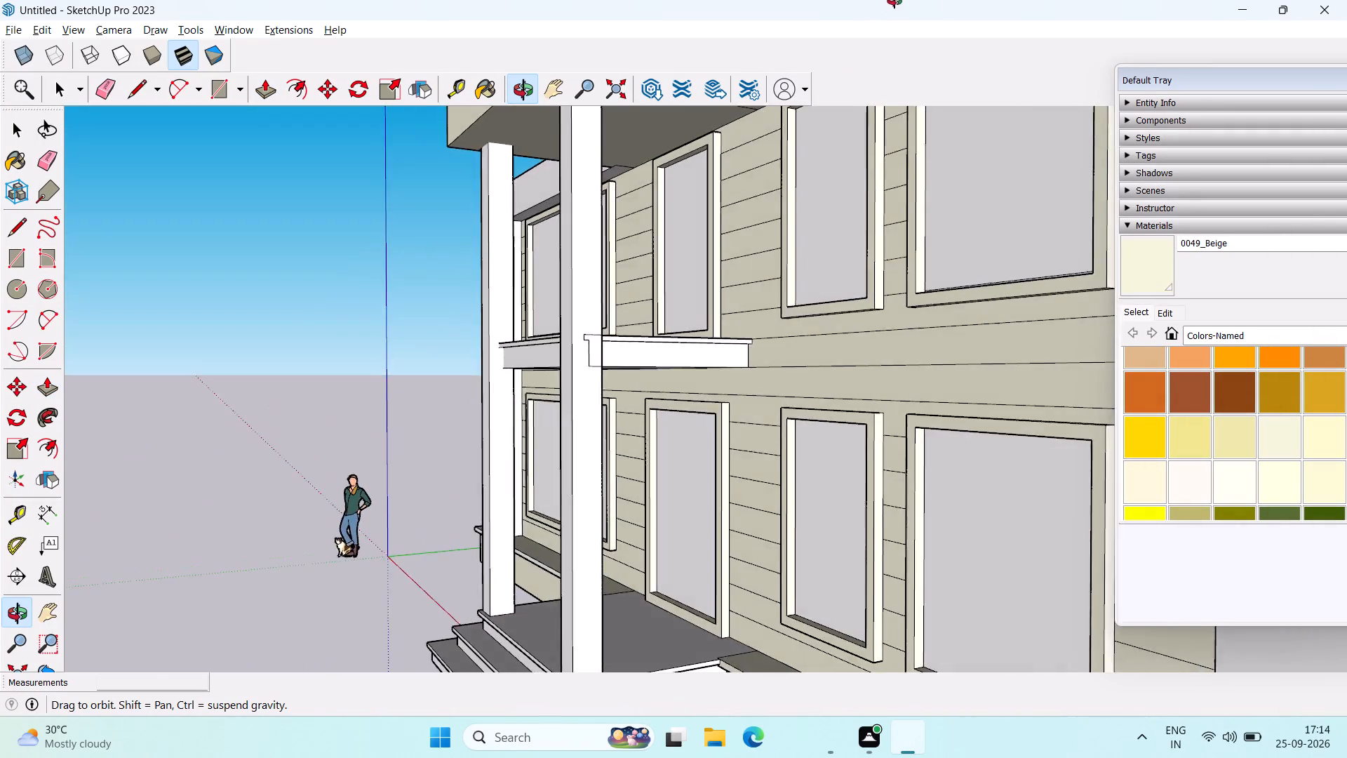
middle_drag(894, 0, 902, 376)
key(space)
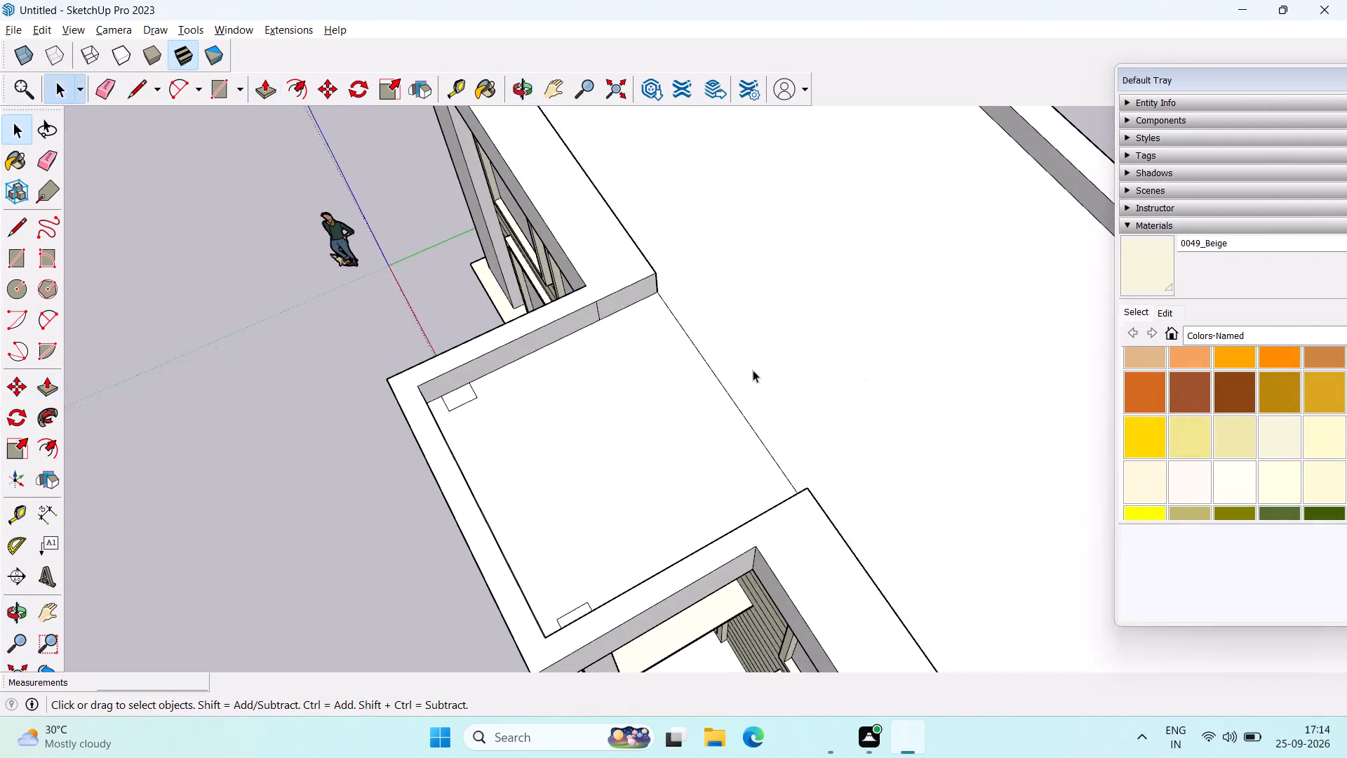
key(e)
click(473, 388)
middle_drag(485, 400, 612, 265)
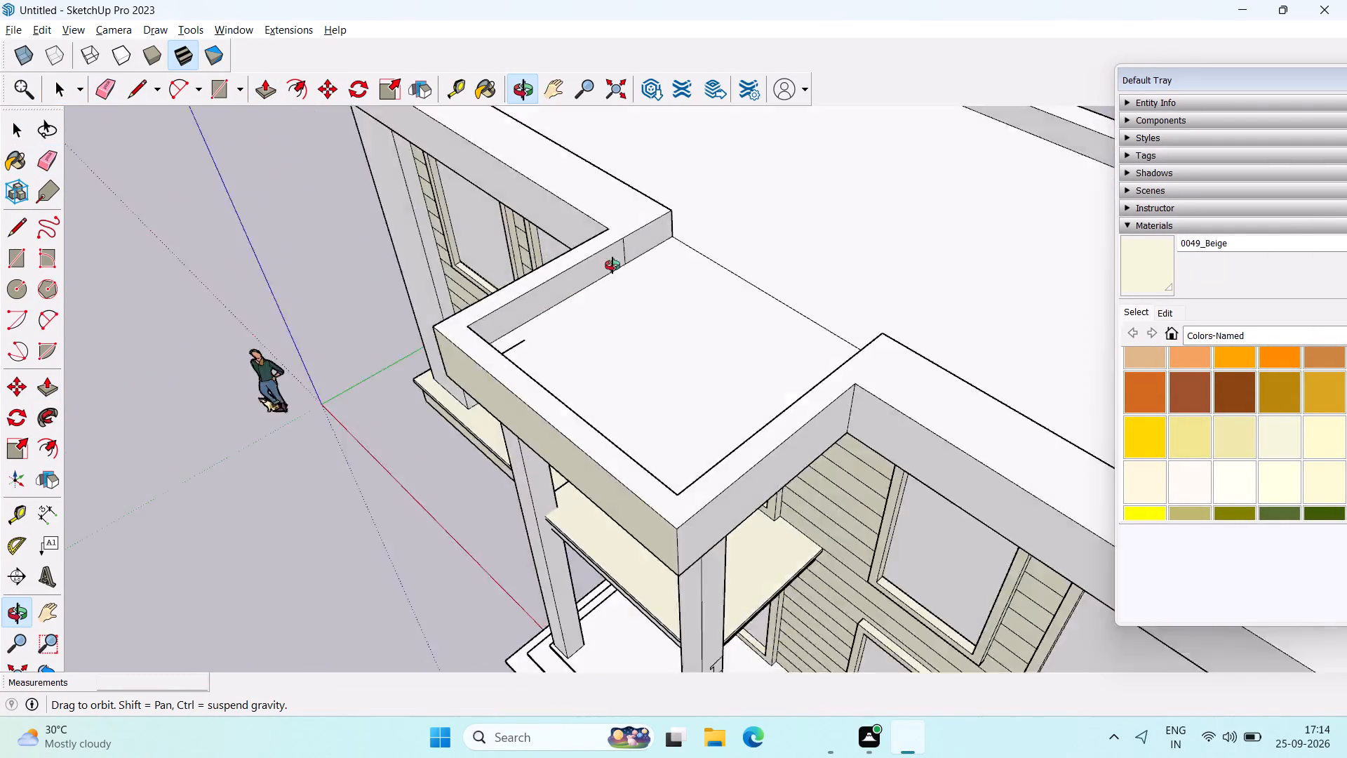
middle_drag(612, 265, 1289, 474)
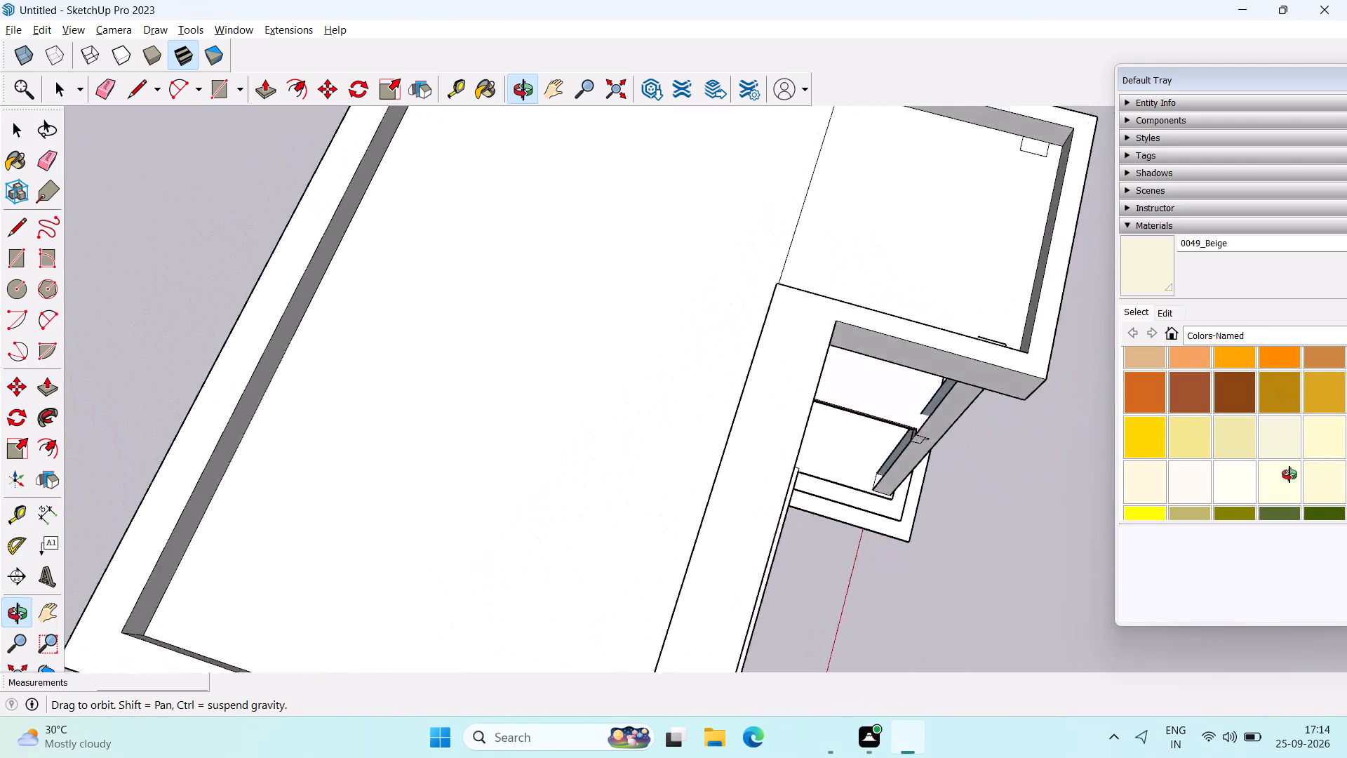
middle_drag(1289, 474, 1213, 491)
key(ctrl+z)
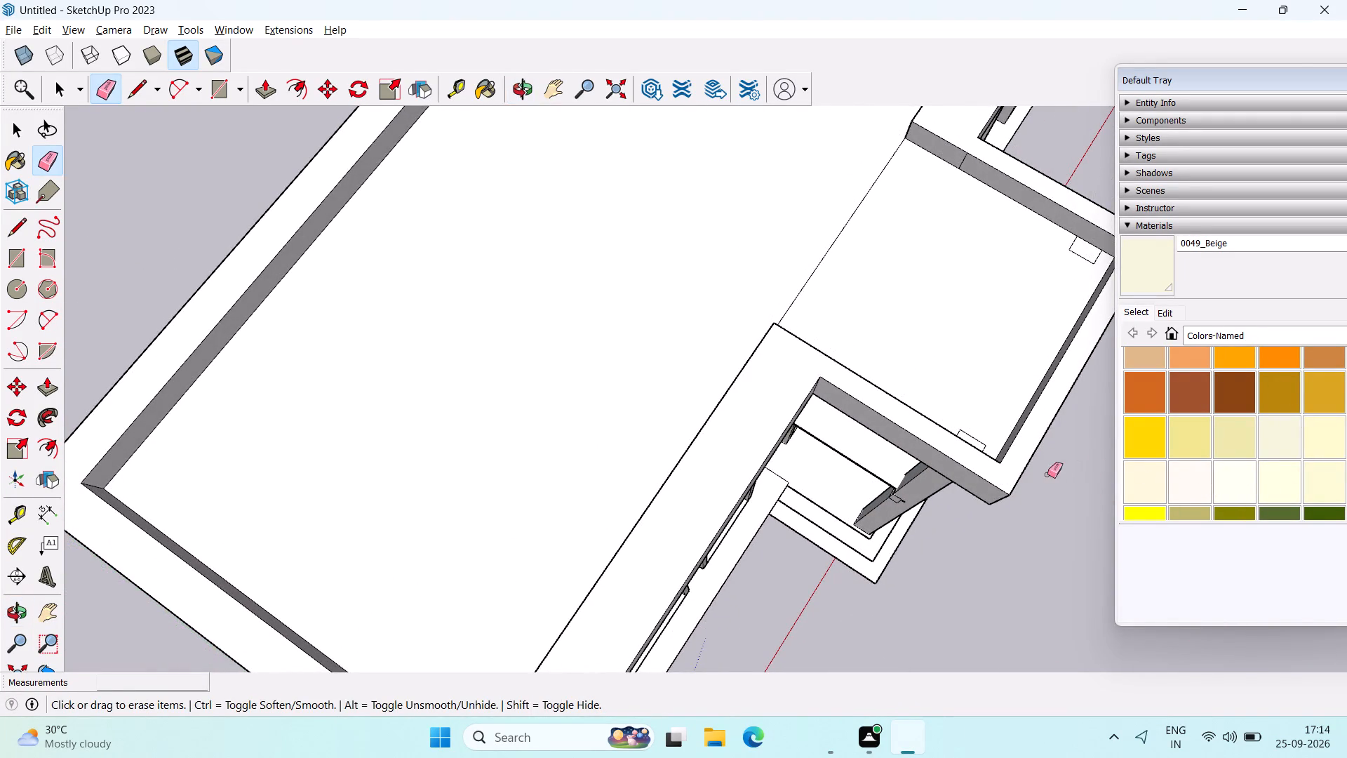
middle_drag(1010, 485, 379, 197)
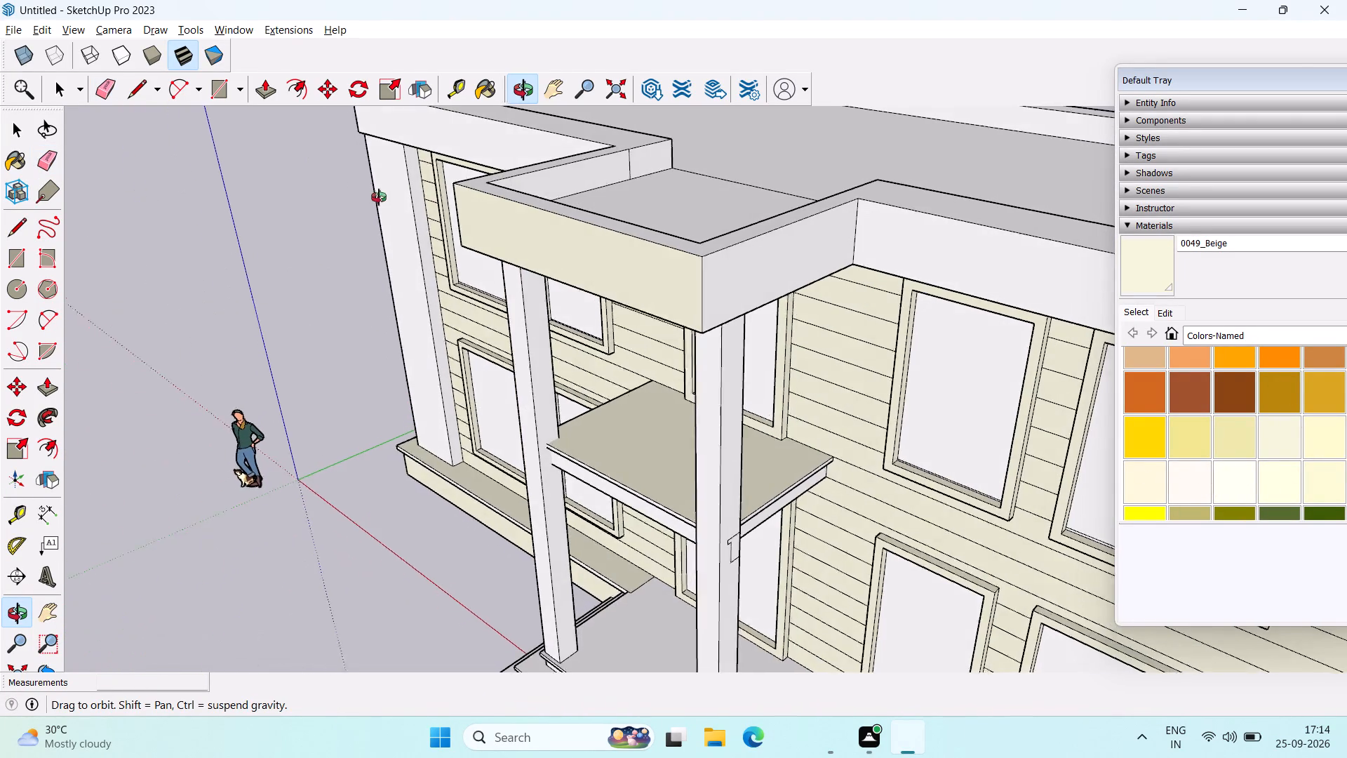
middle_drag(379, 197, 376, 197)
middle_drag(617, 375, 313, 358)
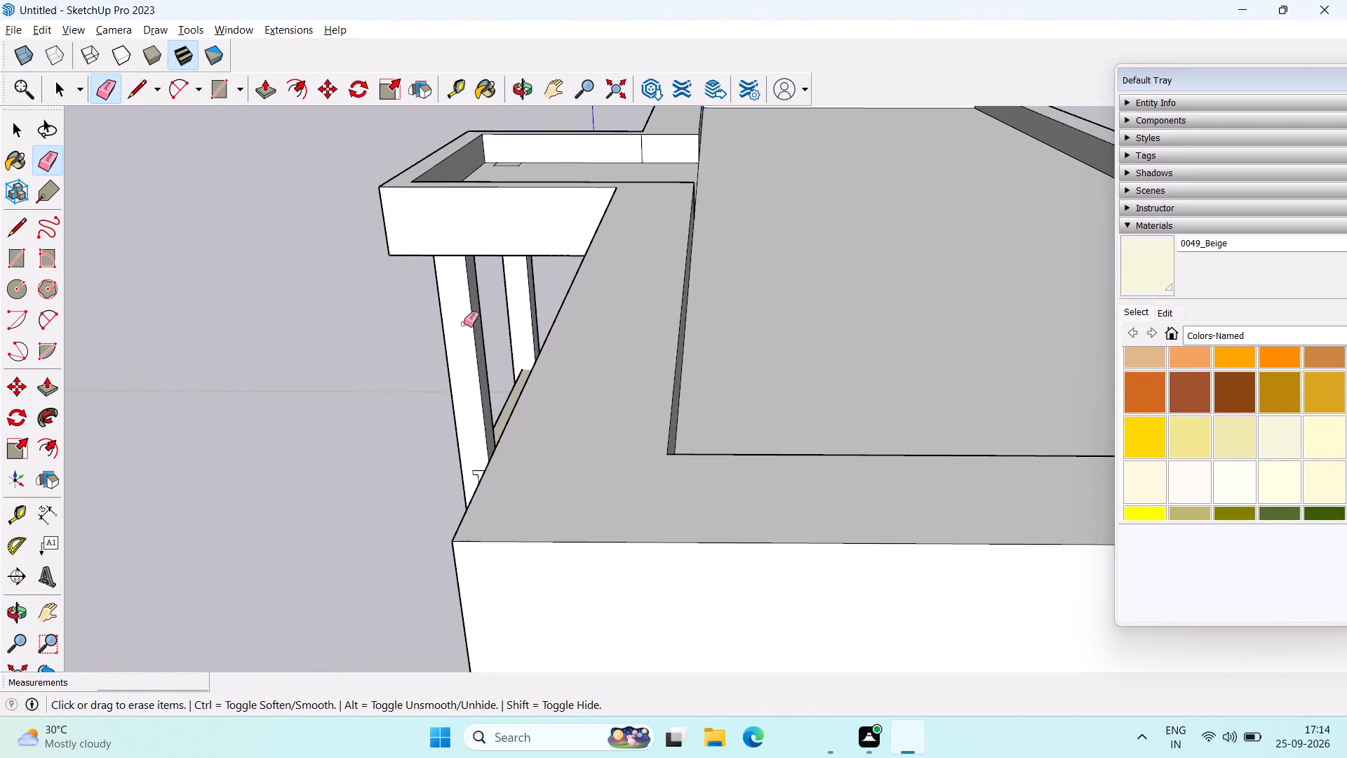
Erase the stray vertical edge on the porch parapet's inner side face and the line dividing the porch roof from the main roof.
scroll(464, 324, up, 14)
scroll(561, 312, down, 8)
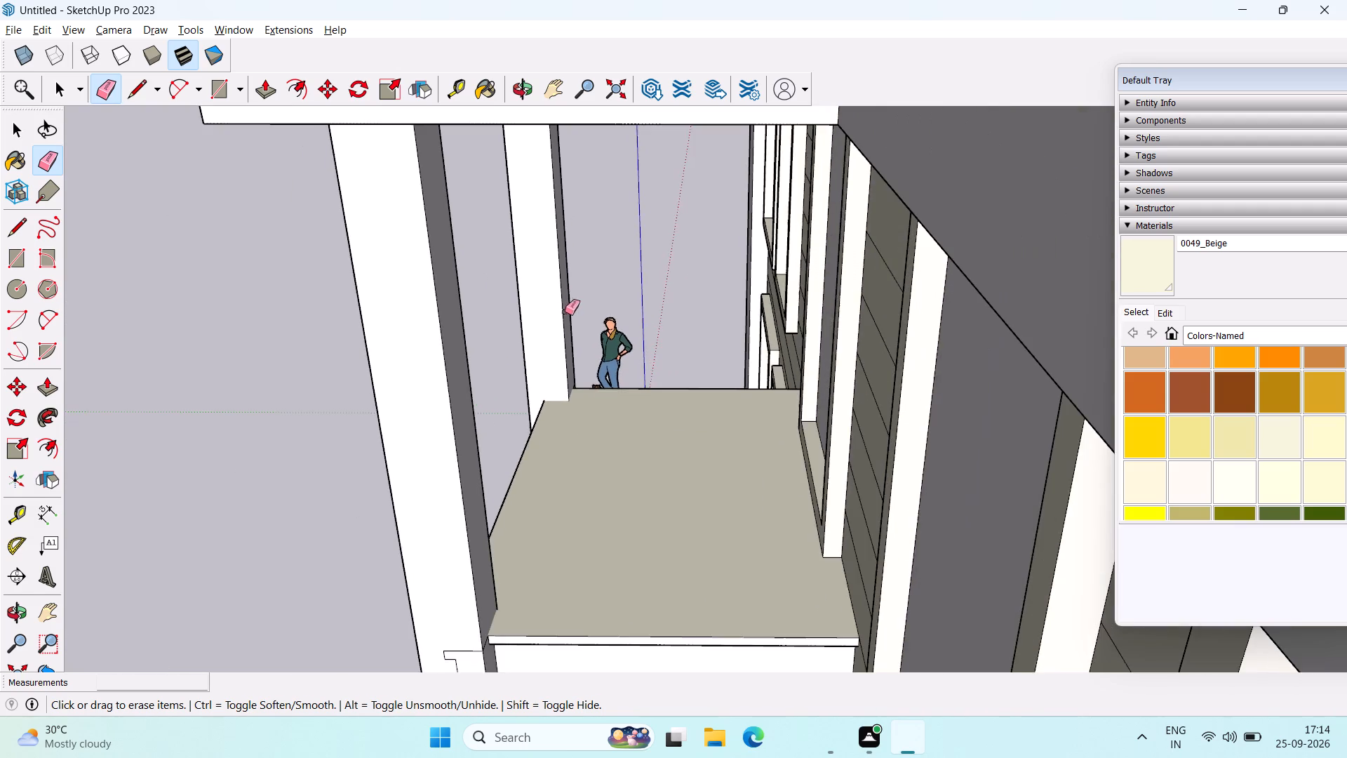
scroll(584, 330, down, 7)
middle_drag(579, 337, 608, 565)
scroll(693, 249, up, 2)
click(631, 207)
scroll(632, 242, down, 2)
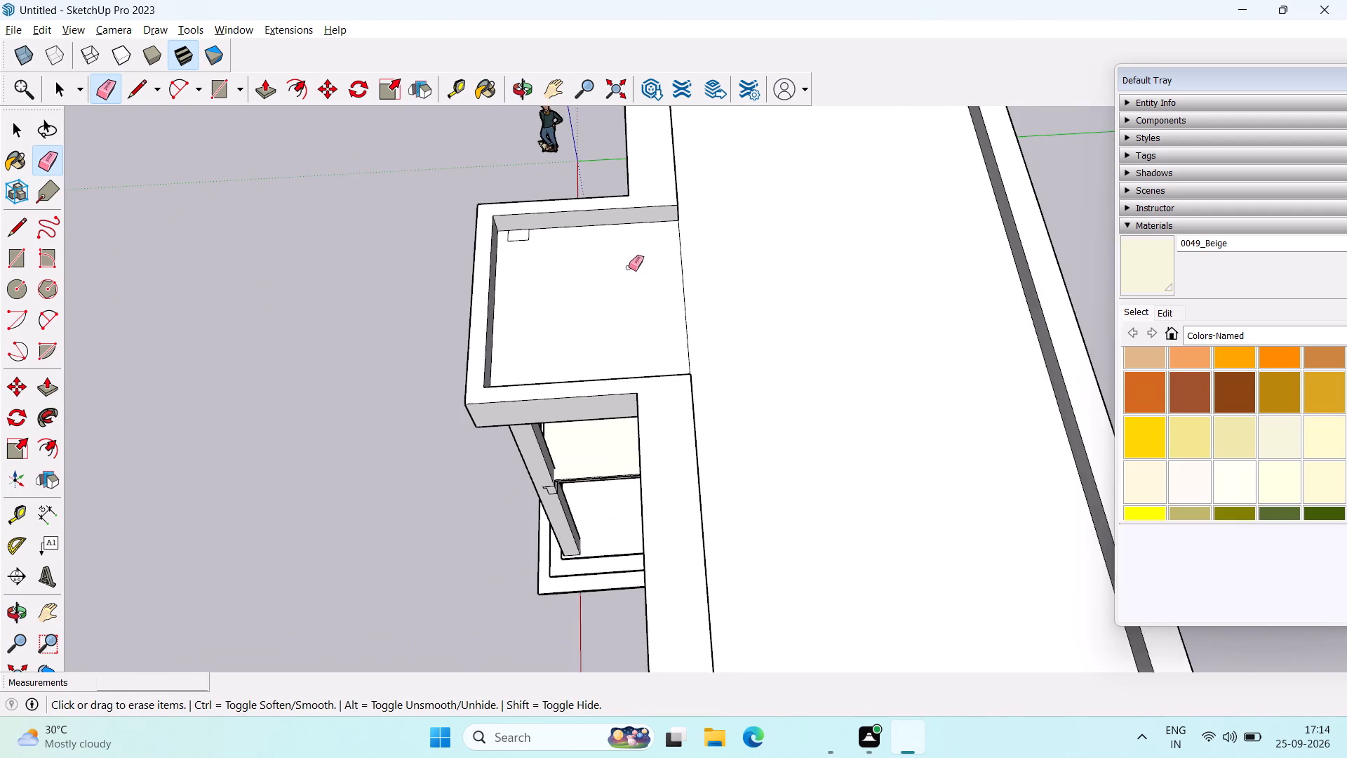
middle_drag(626, 268, 1189, 8)
middle_drag(822, 274, 843, 47)
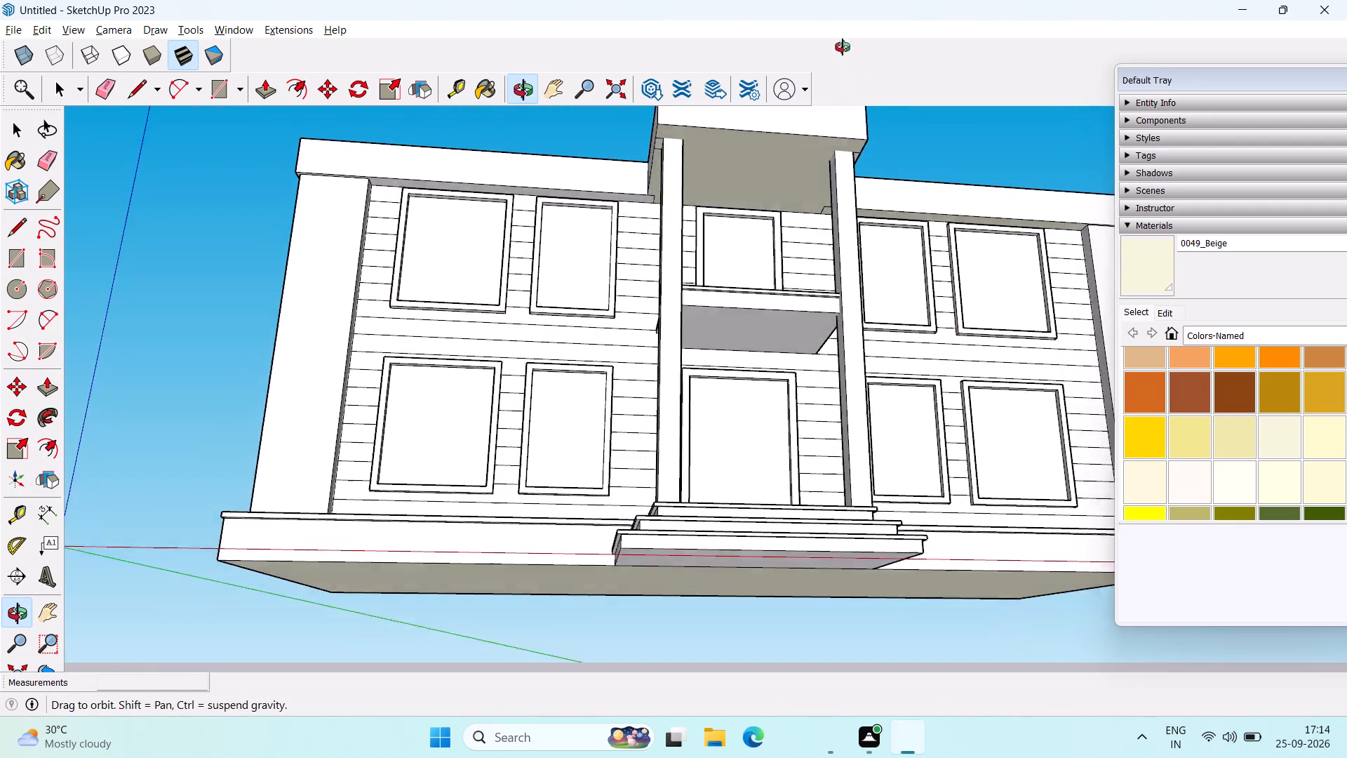
middle_drag(843, 47, 986, 479)
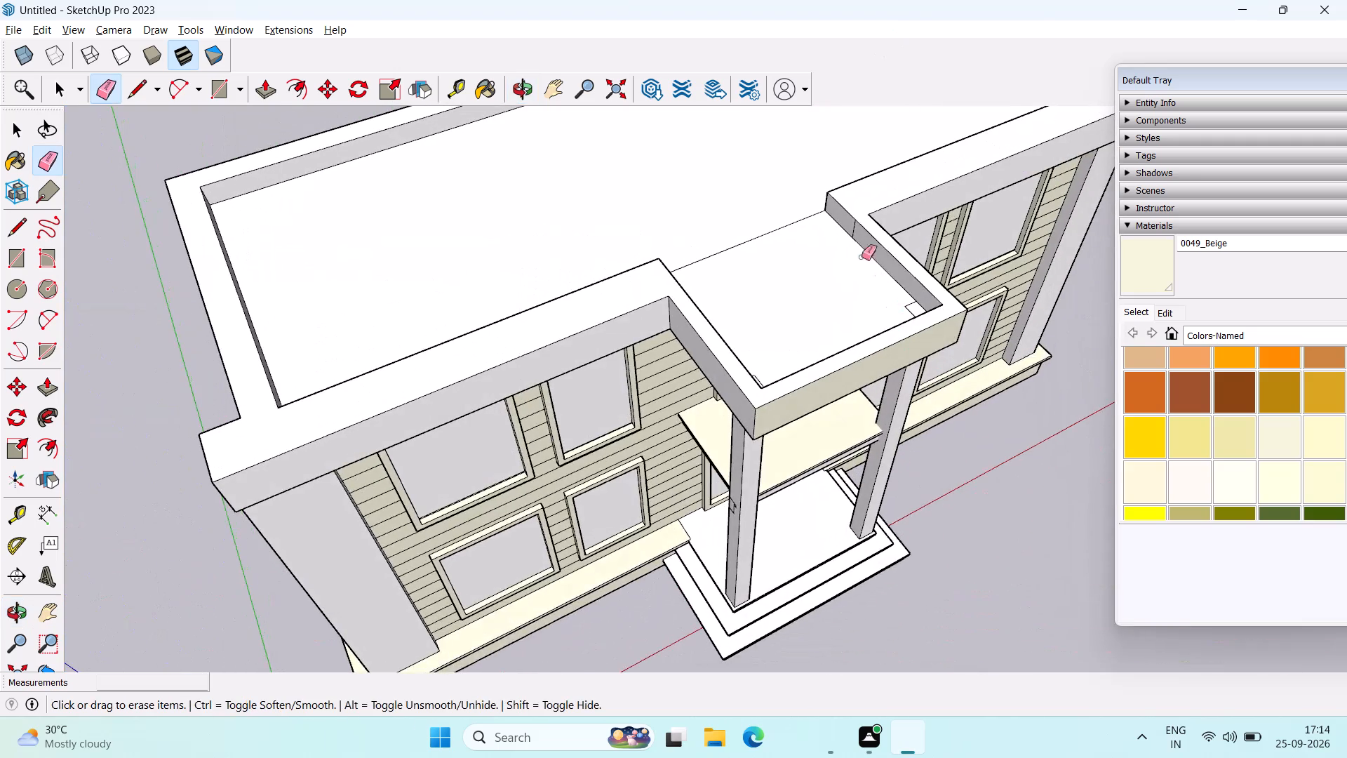
scroll(858, 237, up, 2)
click(852, 227)
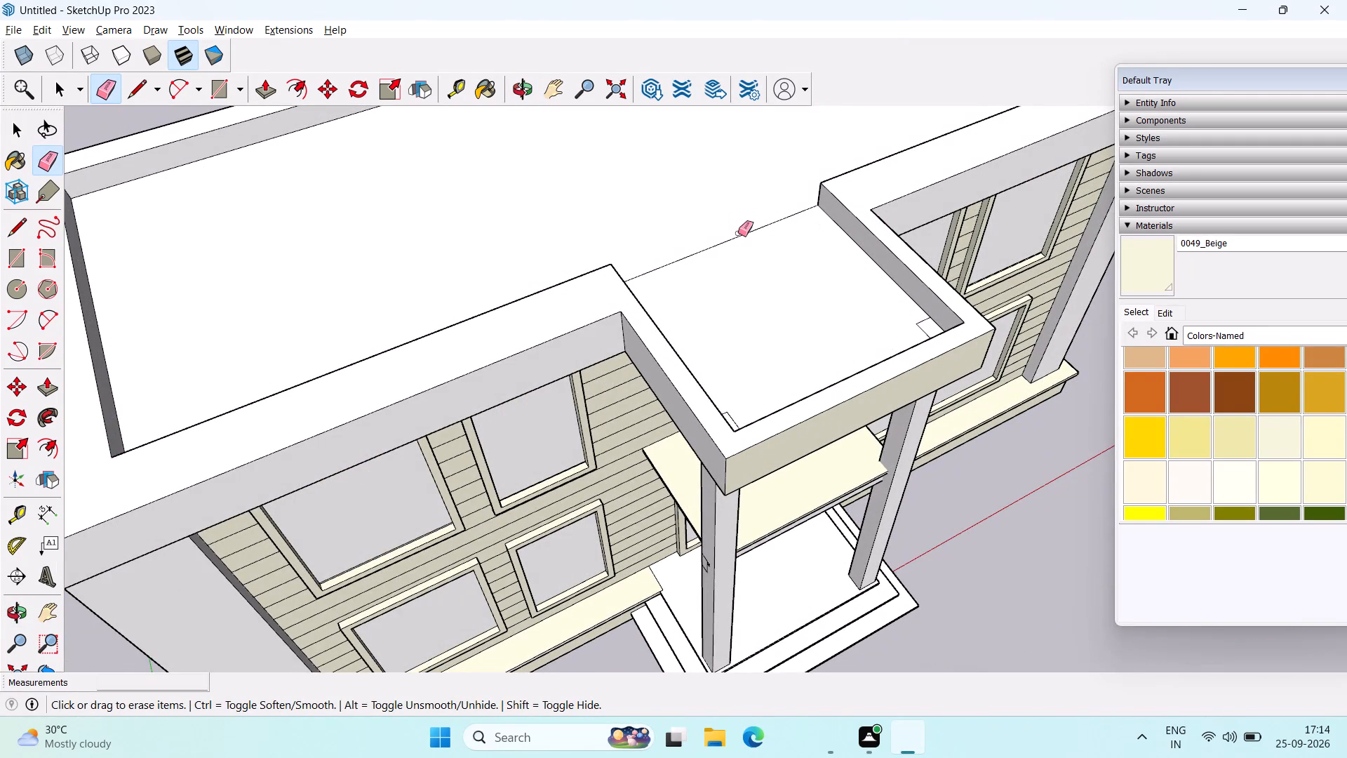
click(738, 236)
Erase the short stray edges between the first porch column's top and the outer side edge of the porch soffit.
scroll(756, 235, down, 3)
middle_drag(781, 295, 643, 0)
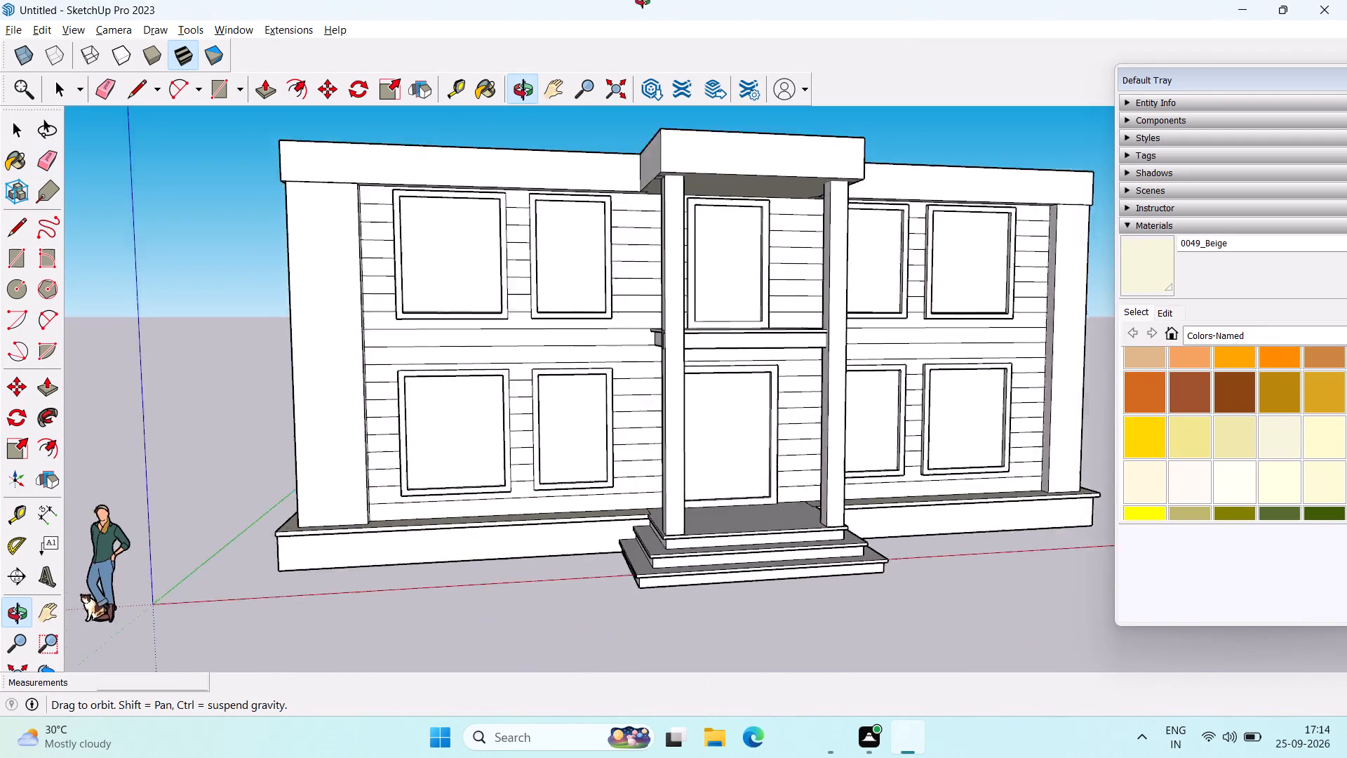
middle_drag(643, 0, 567, 0)
middle_drag(593, 482, 529, 345)
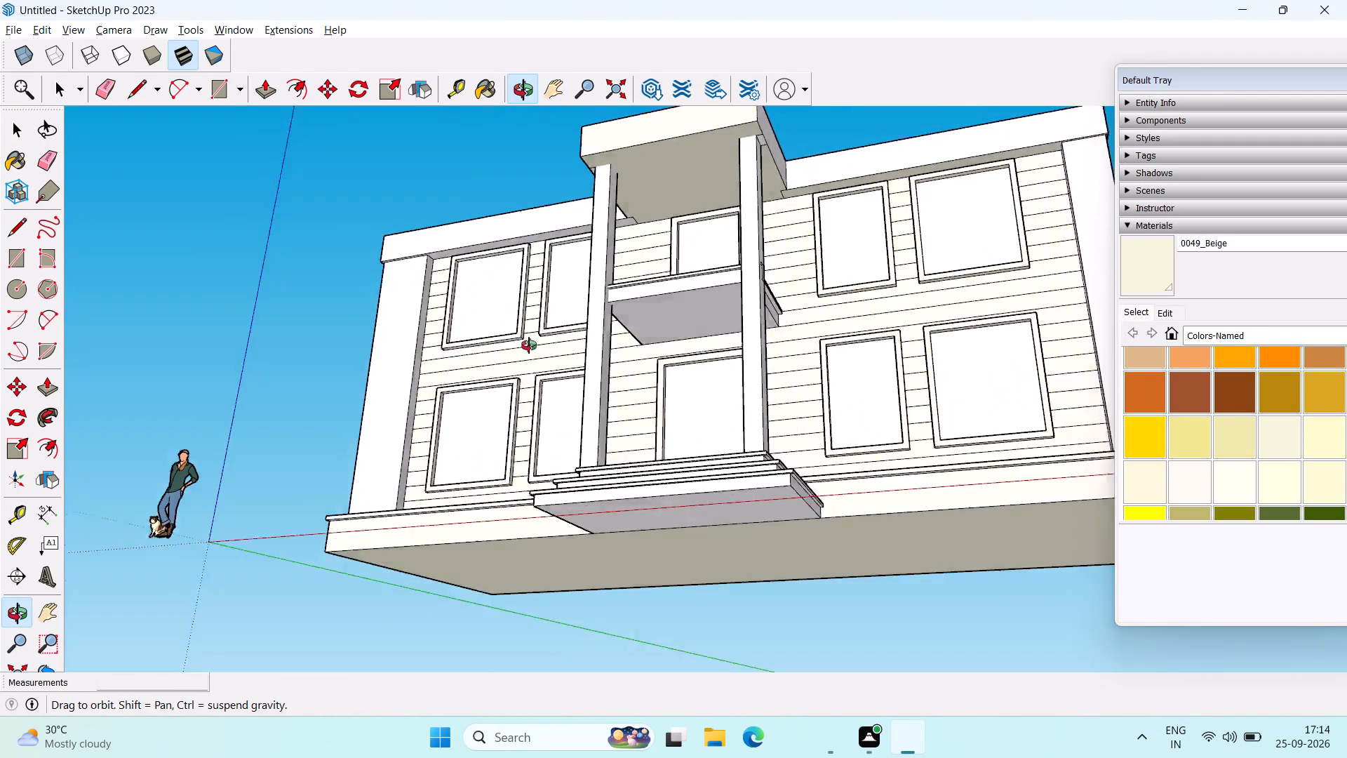
middle_drag(529, 345, 444, 397)
scroll(706, 223, up, 6)
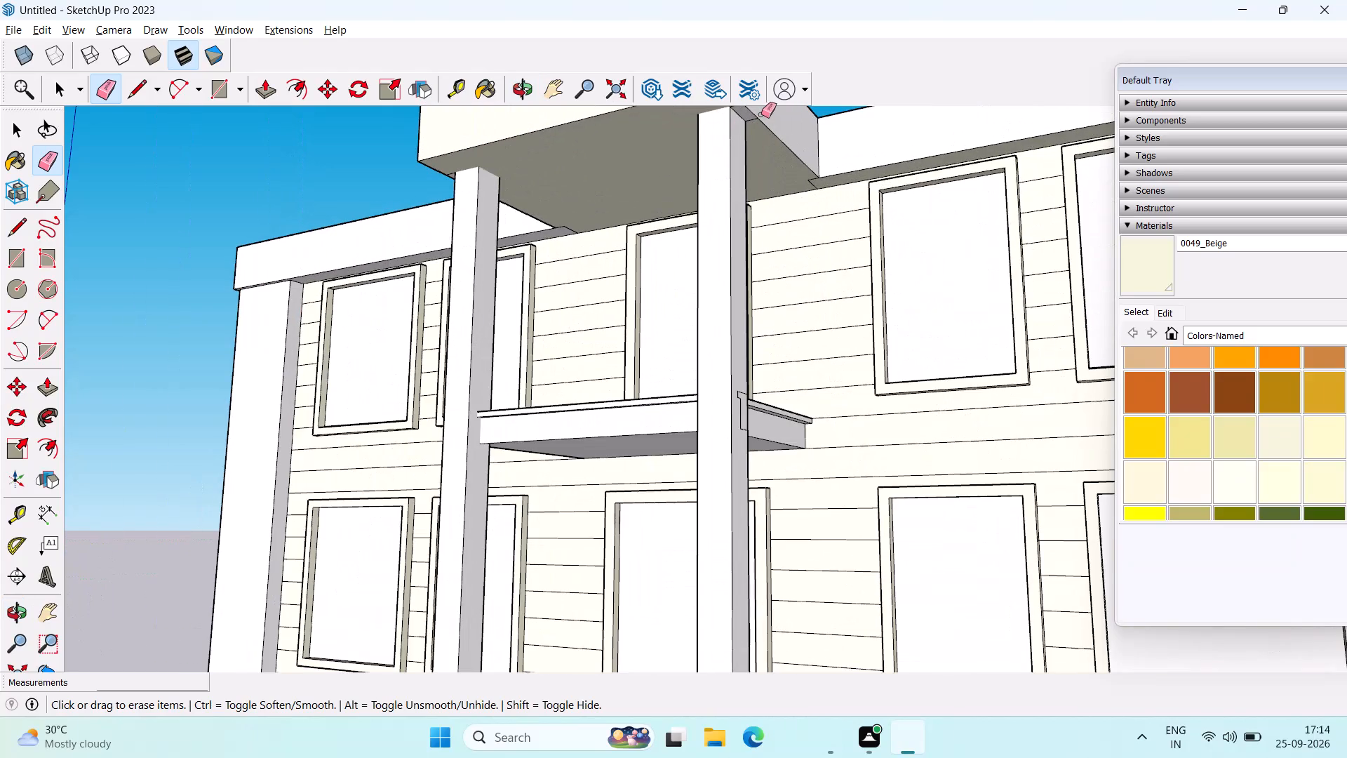
shift+middle_drag(761, 114, 746, 253)
scroll(744, 269, up, 4)
middle_drag(749, 263, 789, 192)
click(760, 165)
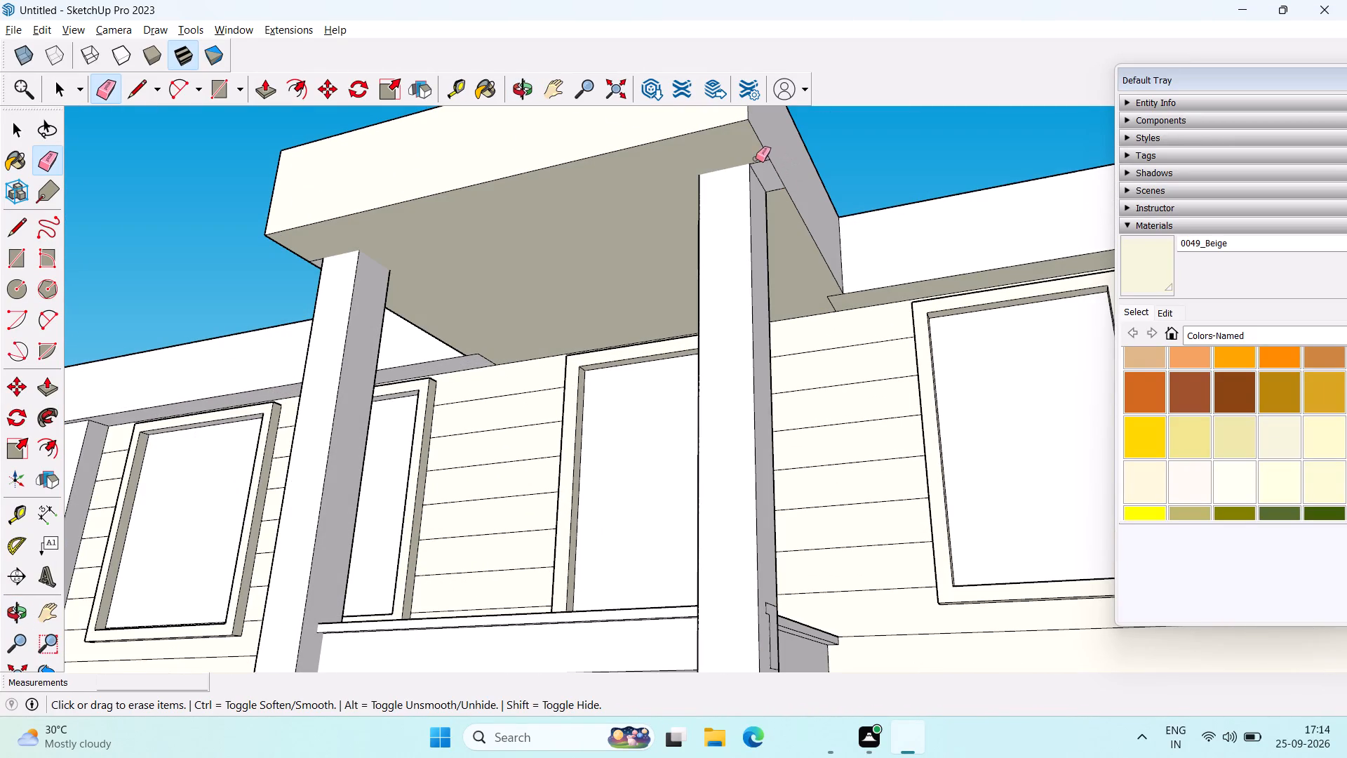
click(760, 161)
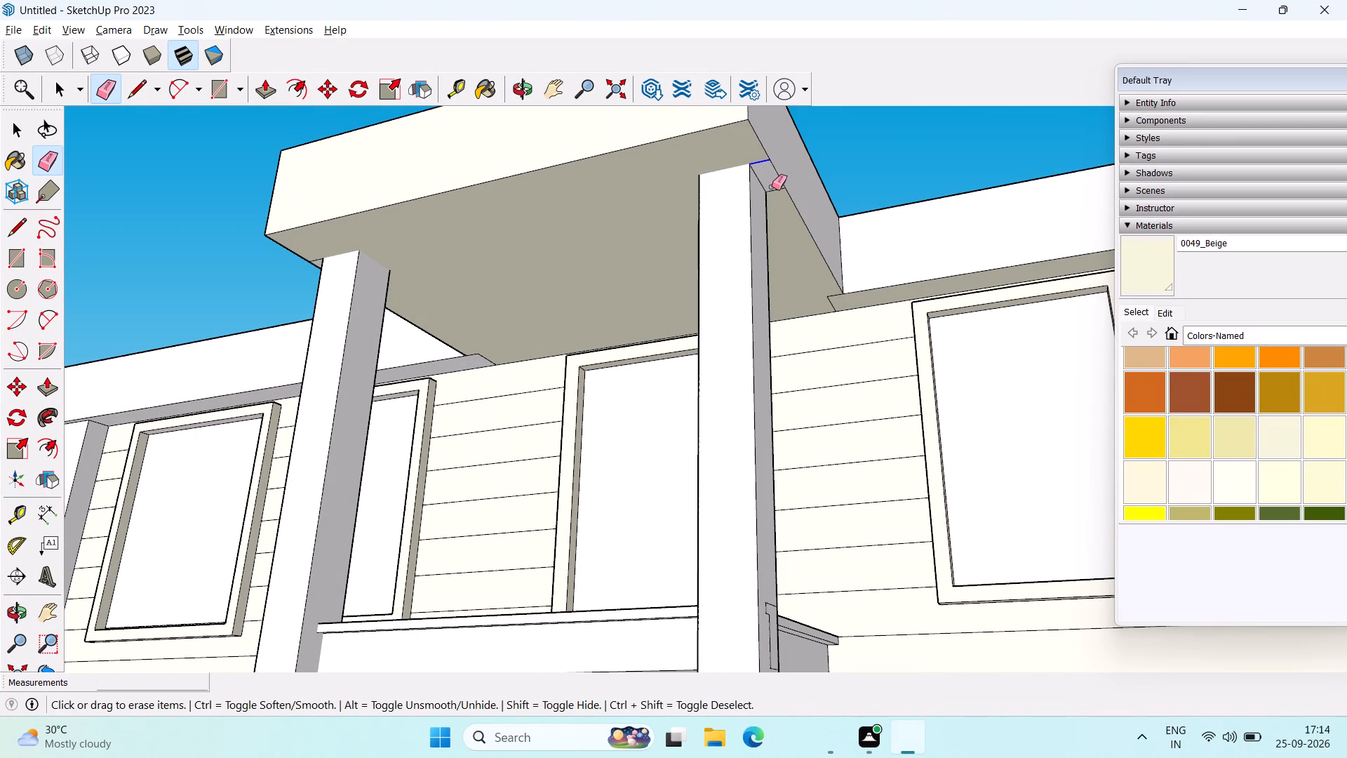
click(775, 189)
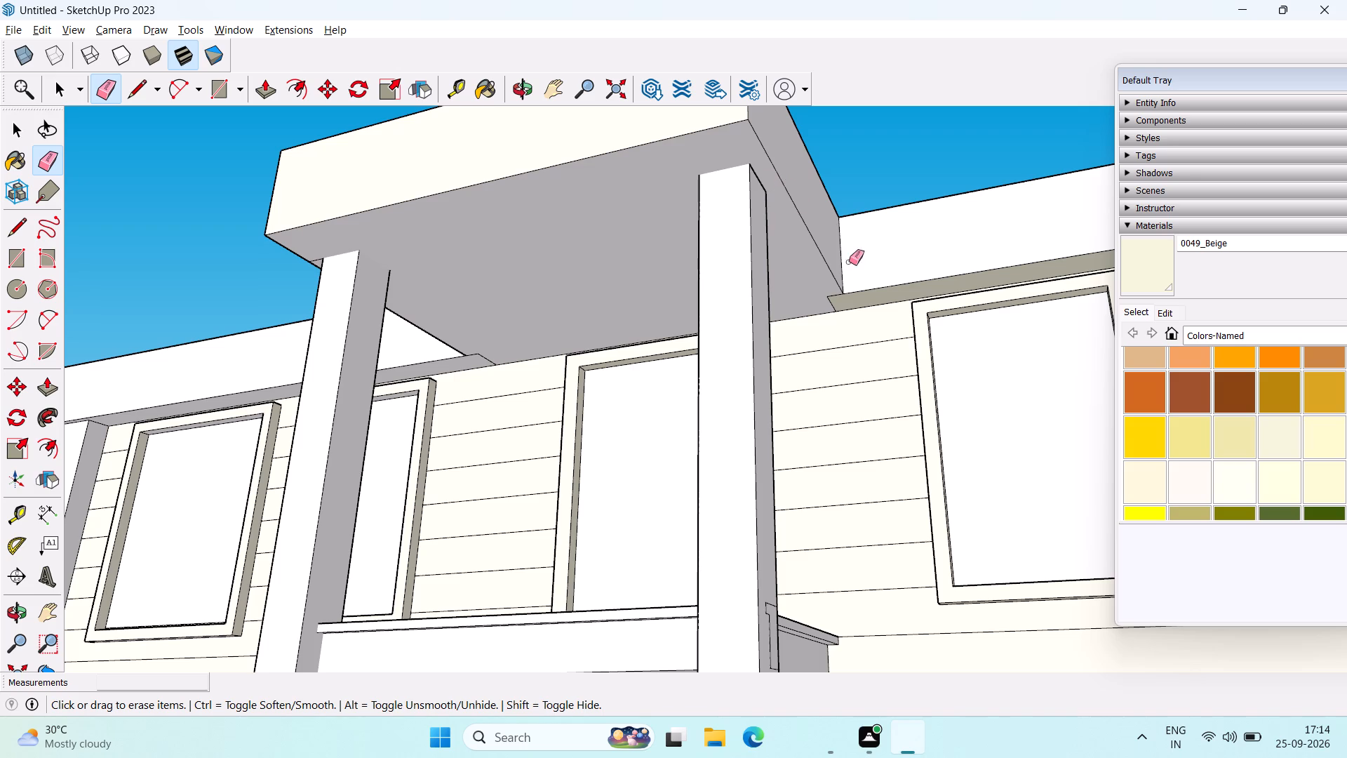
Erase the matching short stray edges beside the other porch column's top on the soffit.
middle_drag(823, 299, 512, 389)
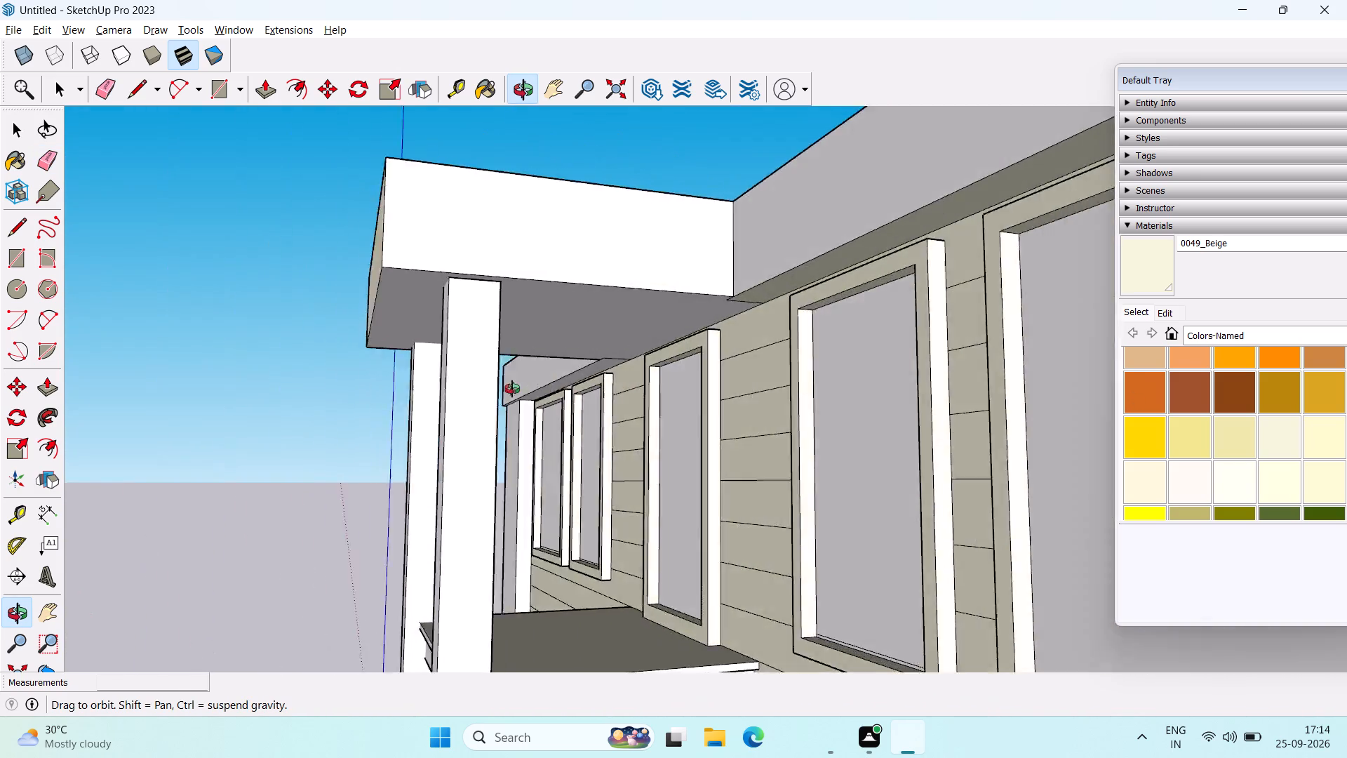
middle_drag(512, 389, 508, 391)
scroll(507, 396, up, 4)
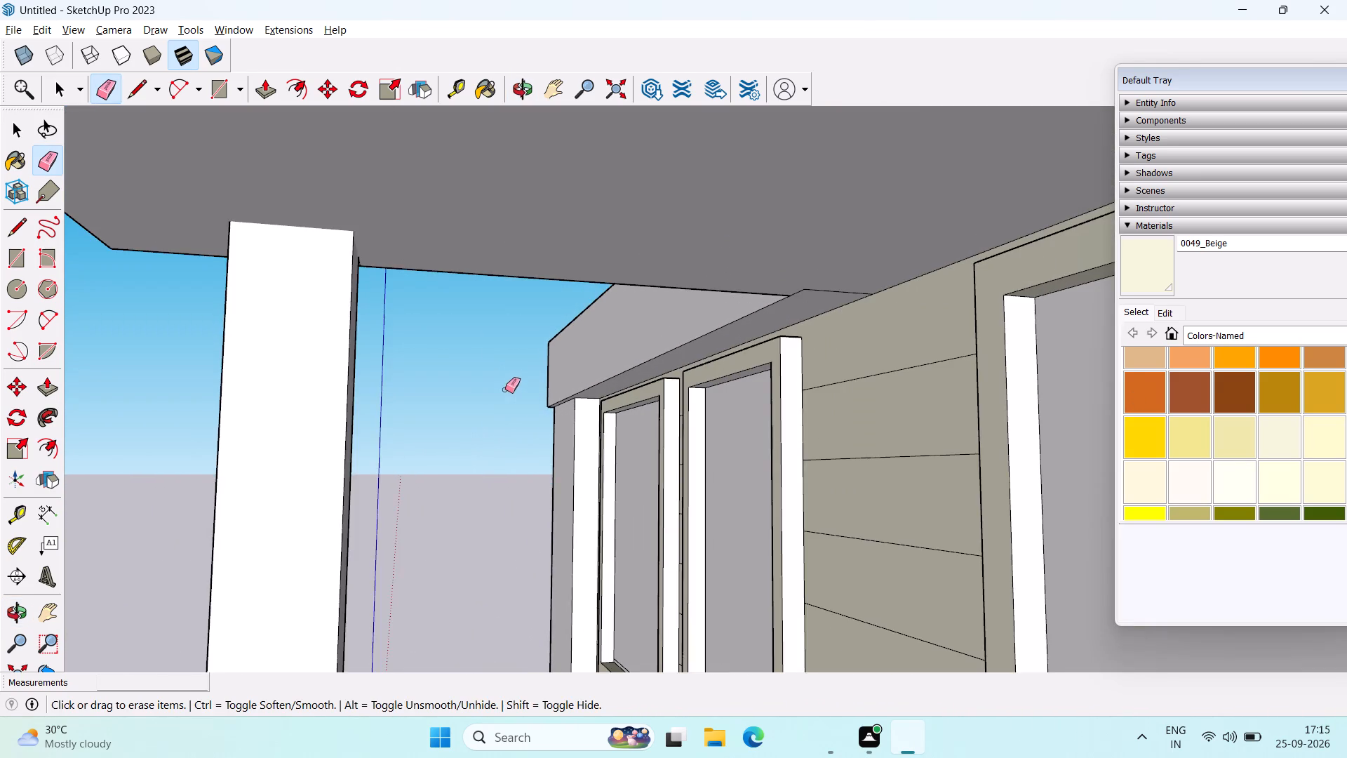
scroll(505, 386, down, 2)
middle_drag(509, 381, 815, 439)
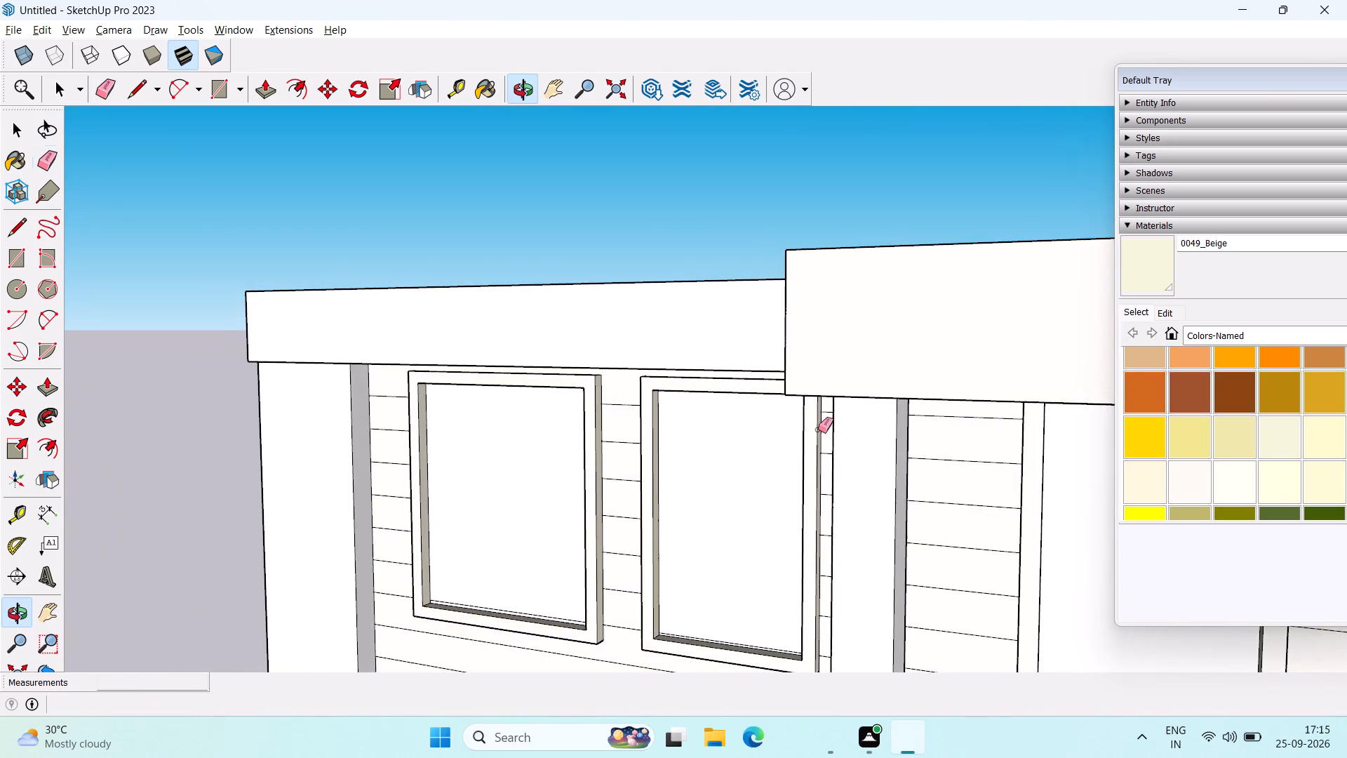
scroll(819, 427, down, 1)
middle_drag(836, 428, 981, 264)
shift+middle_drag(981, 264, 856, 288)
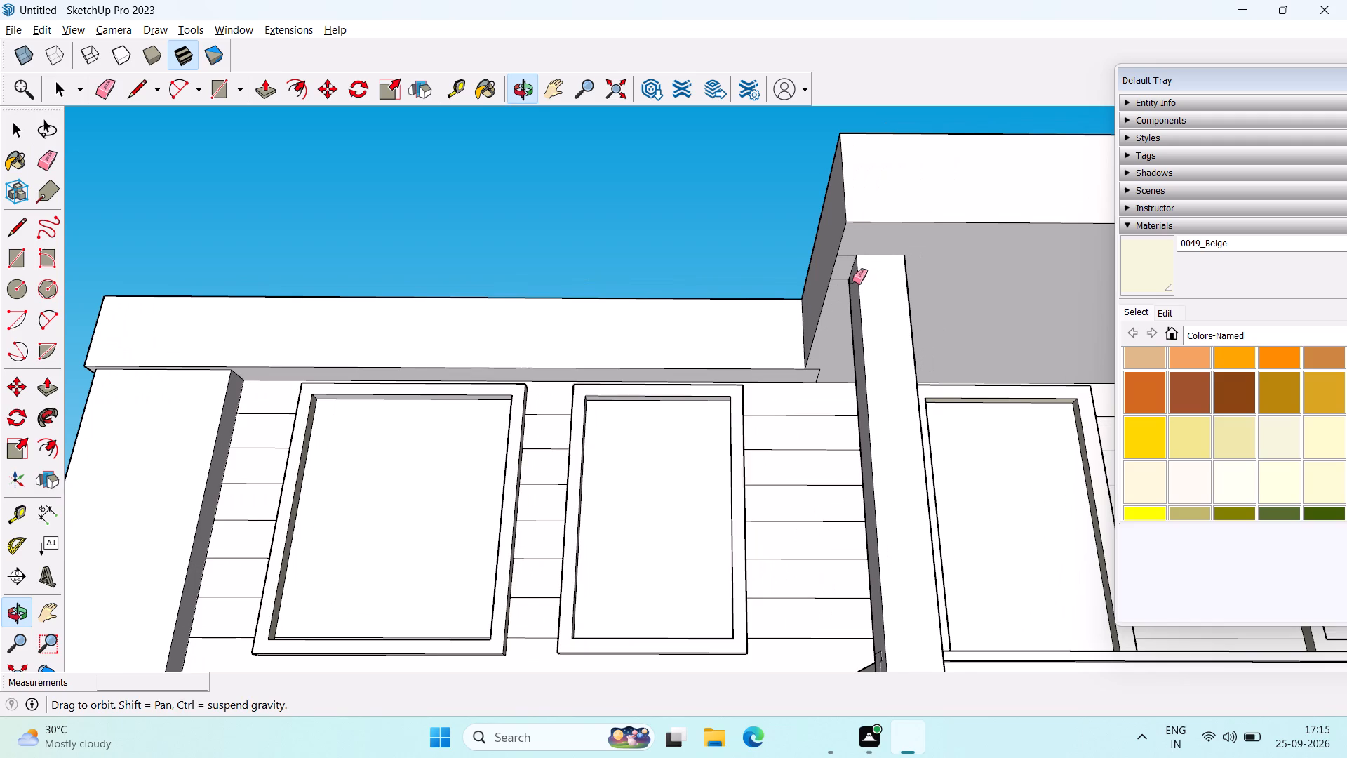
click(844, 256)
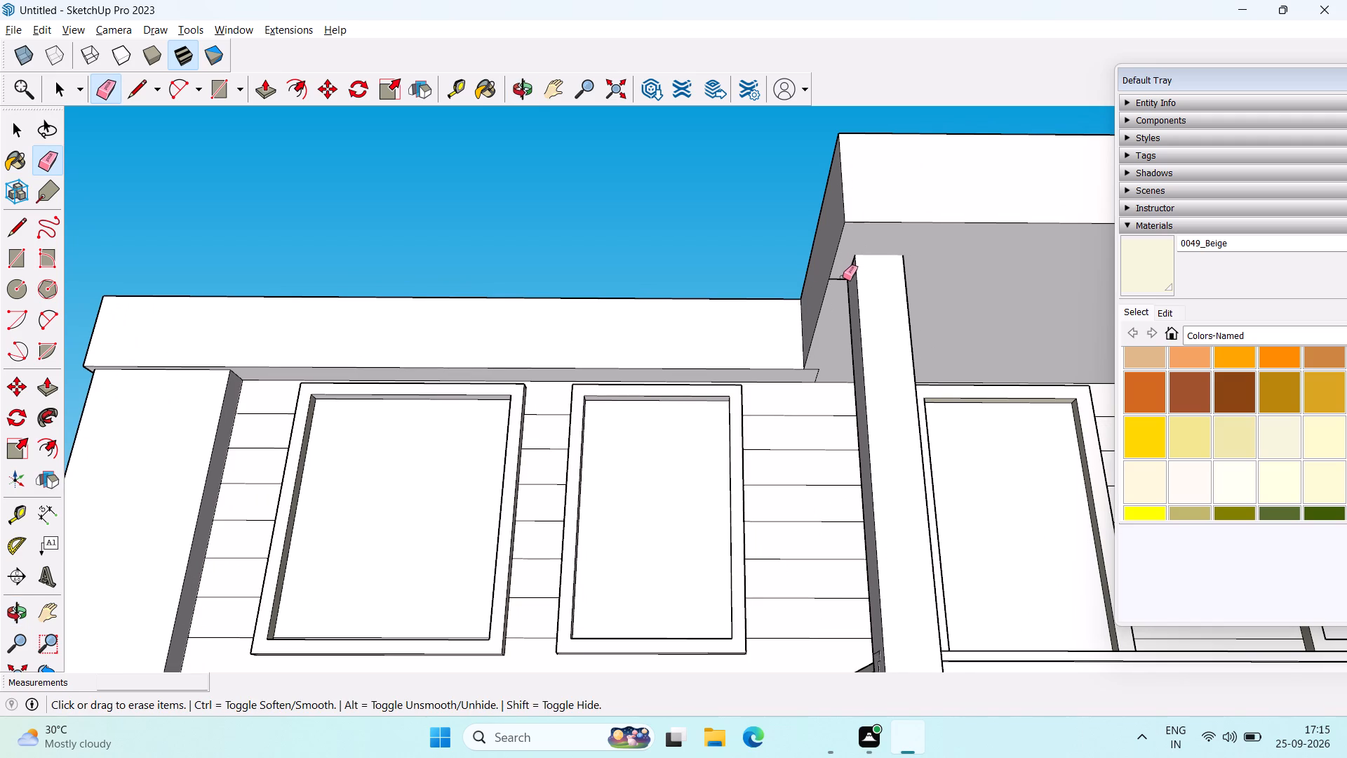
click(843, 278)
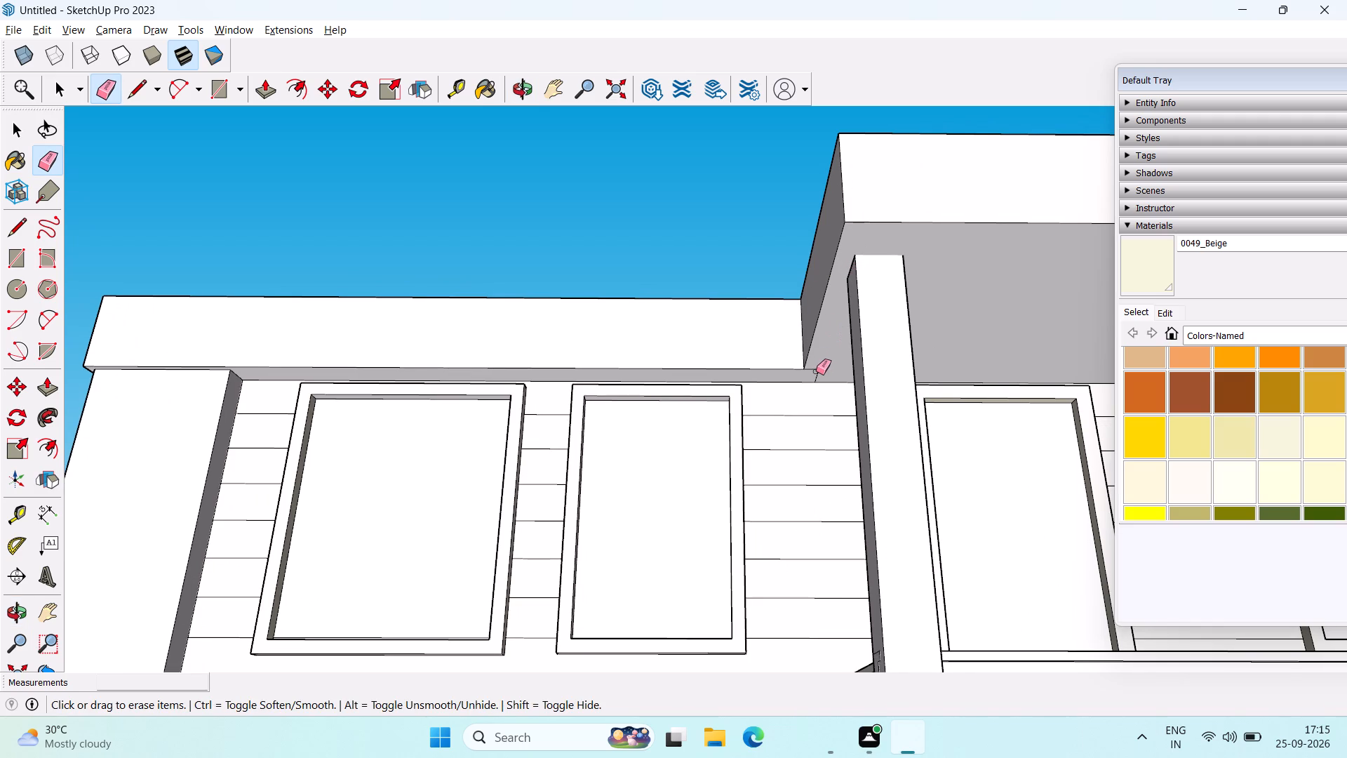
Erase the short diagonal edges where the porch soffit meets the main roof overhang, on both sides of the porch.
click(816, 371)
scroll(843, 365, down, 1)
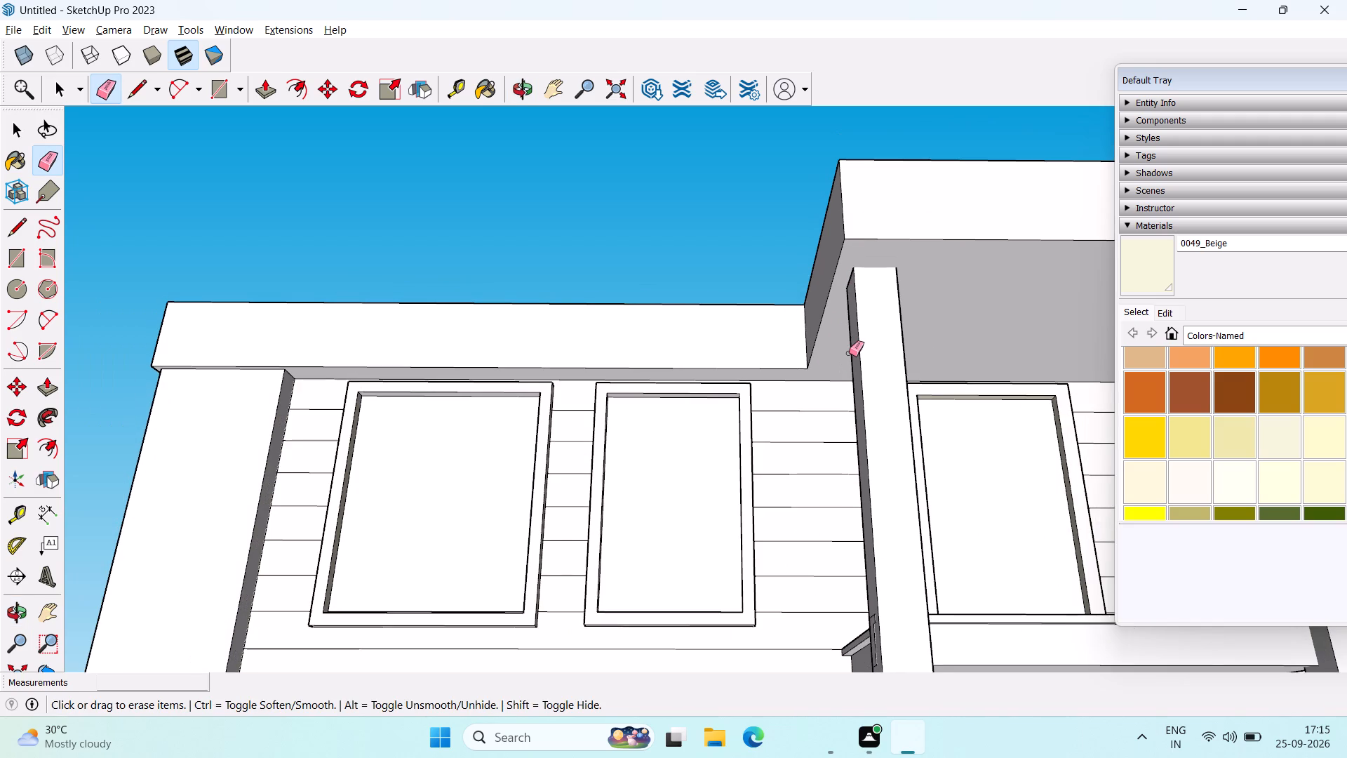
shift+middle_drag(849, 353, 429, 371)
middle_drag(711, 421, 570, 430)
scroll(801, 406, up, 2)
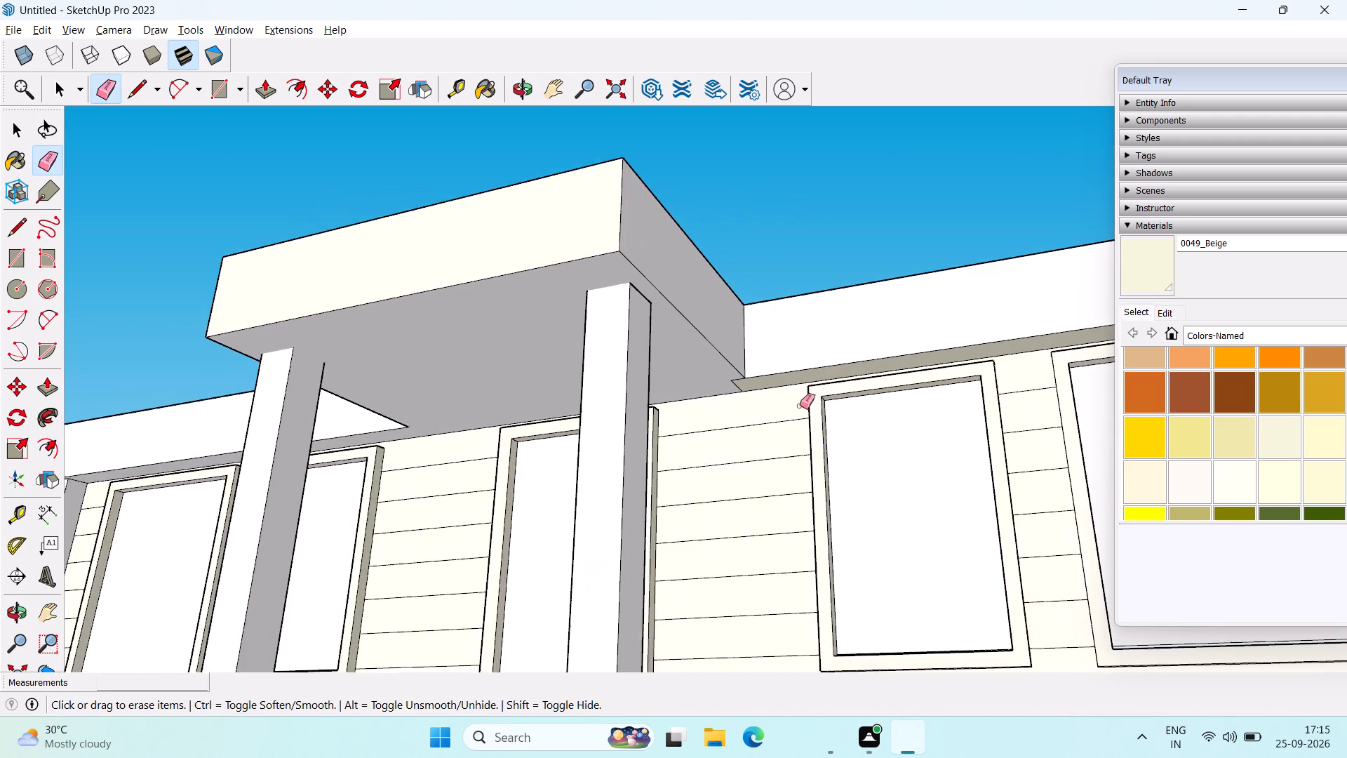
scroll(800, 406, up, 2)
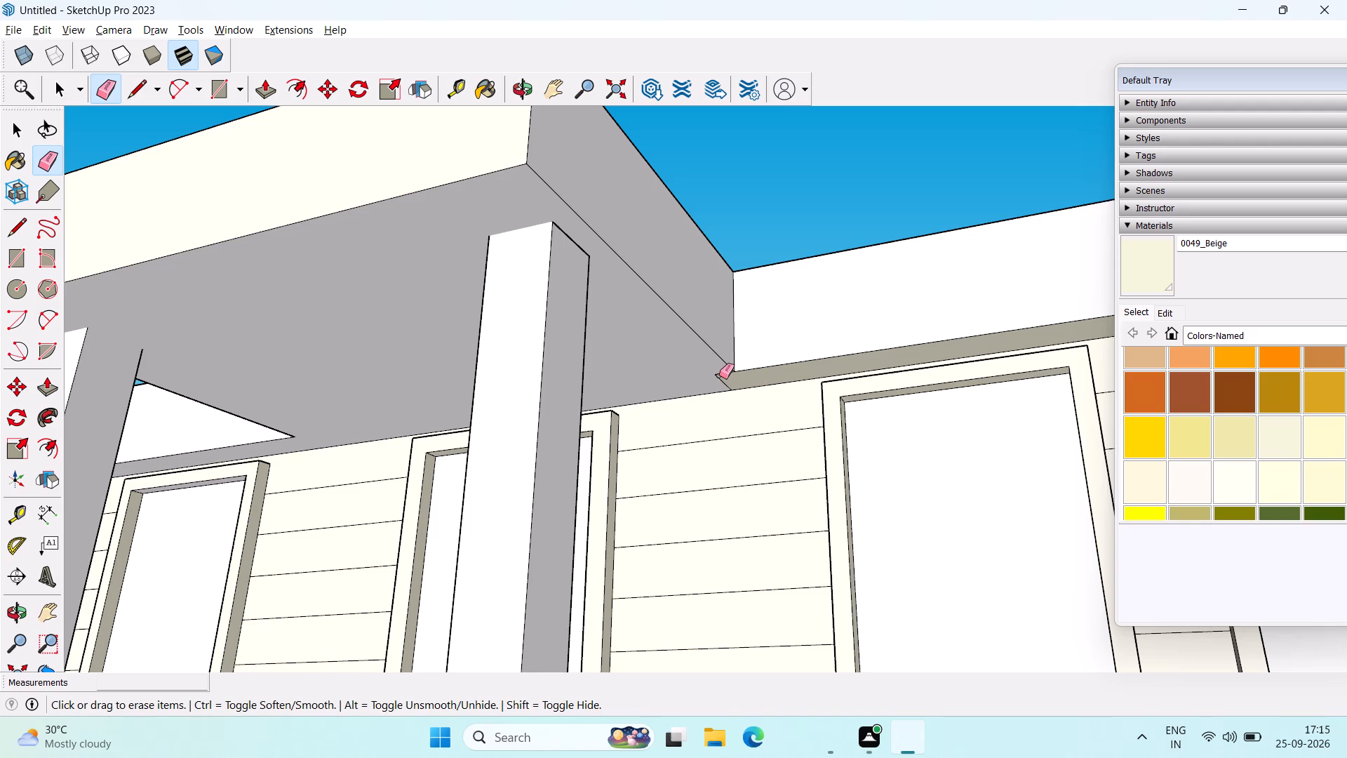
click(719, 375)
Copy the front parapet's top edge between the porch and the building's end corner 6" down its front face.
scroll(742, 375, down, 2)
middle_drag(745, 361, 563, 747)
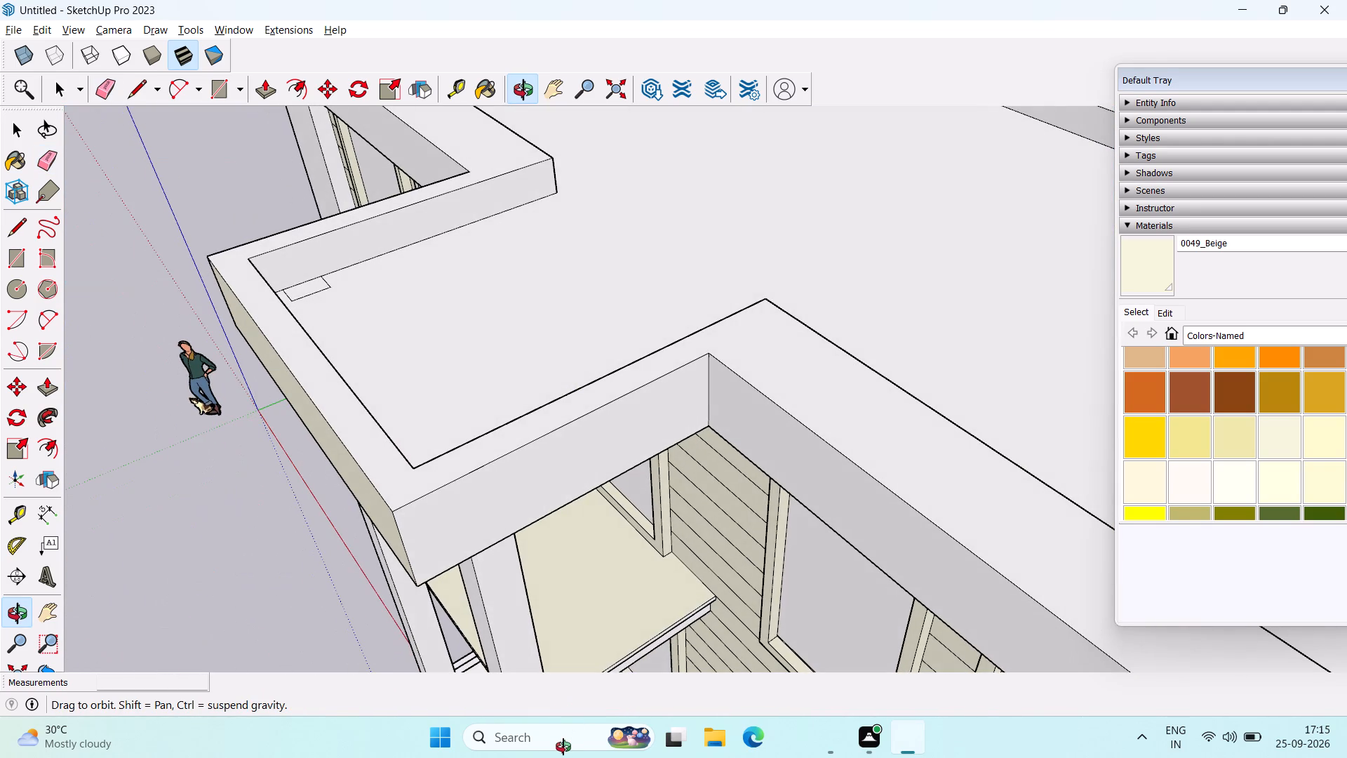
middle_drag(563, 747, 805, 406)
scroll(810, 404, down, 1)
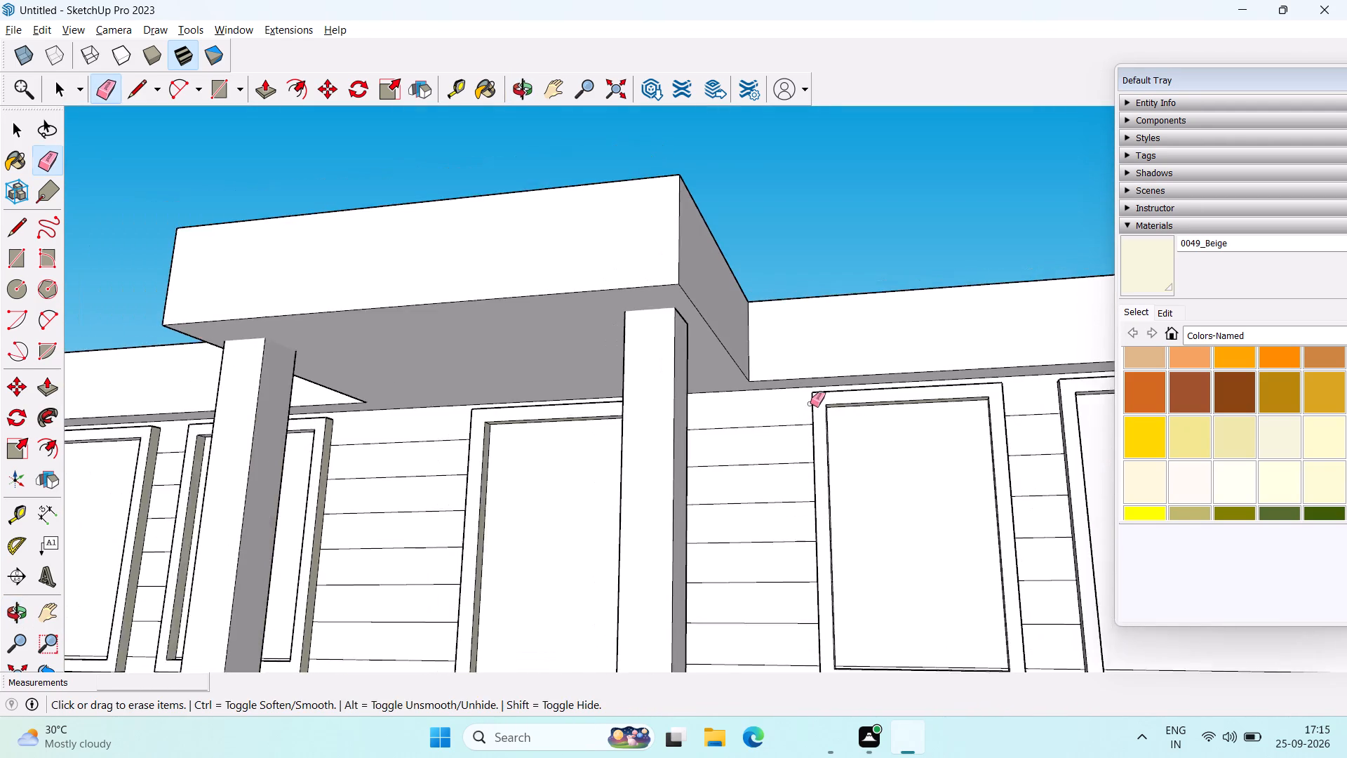
scroll(810, 404, down, 3)
middle_drag(818, 398, 829, 498)
key(space)
scroll(840, 488, down, 1)
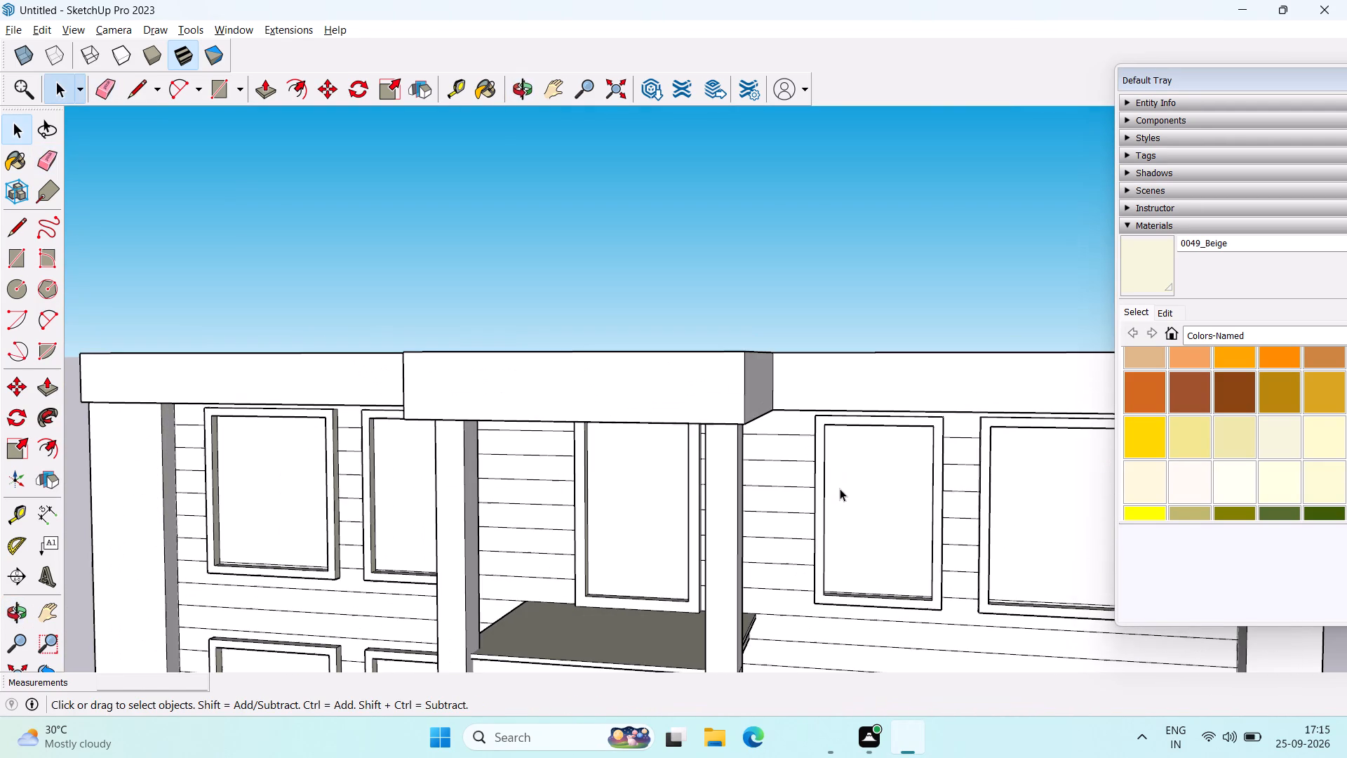
scroll(843, 469, down, 2)
shift+middle_drag(855, 454, 772, 441)
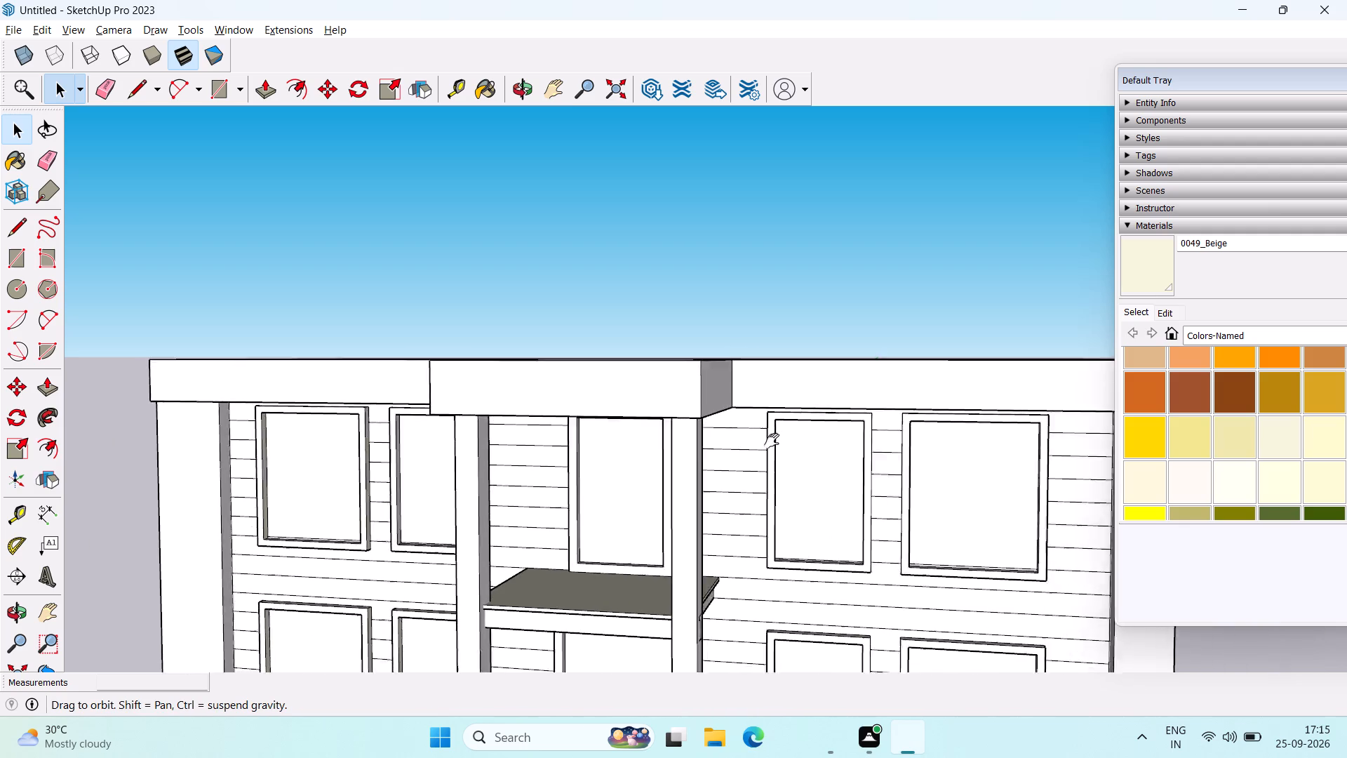
shift+middle_drag(772, 441, 626, 447)
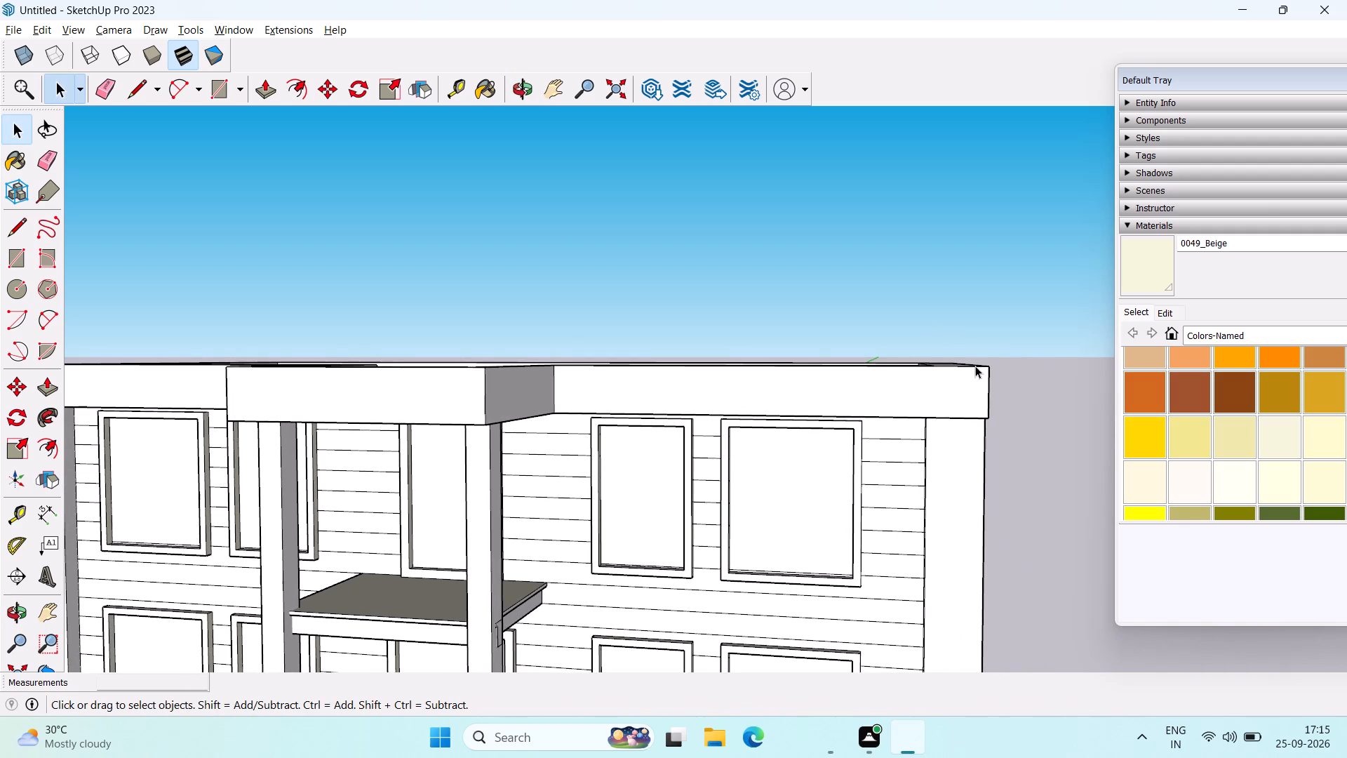
middle_drag(975, 366, 968, 317)
click(970, 341)
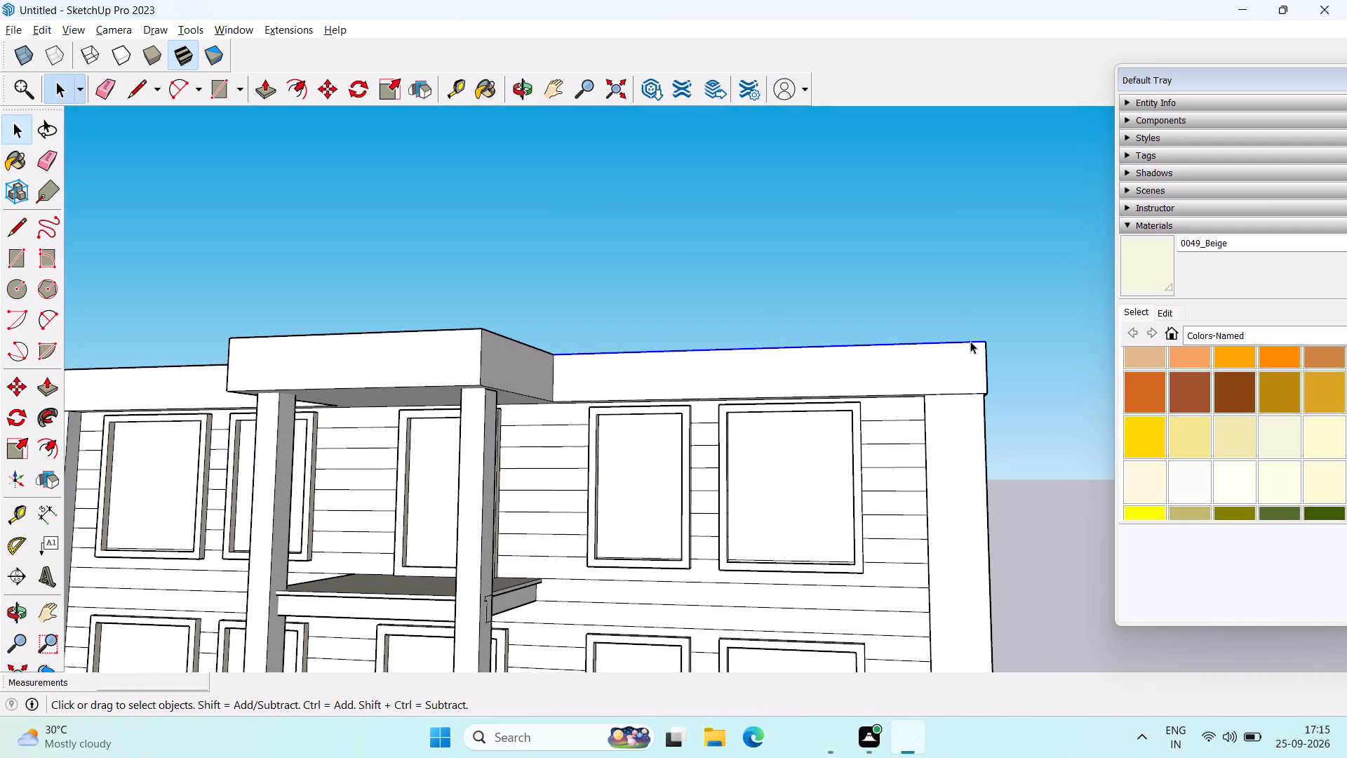
key(m)
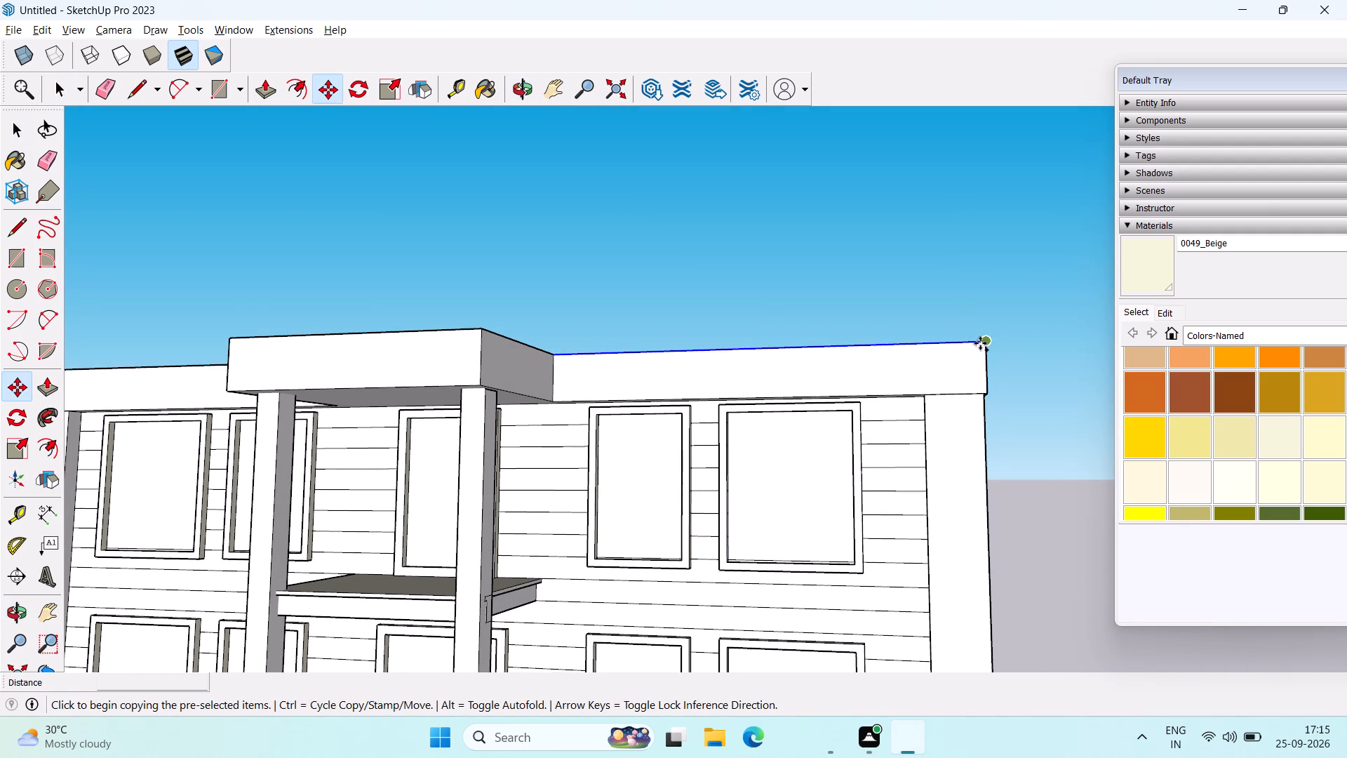
click(984, 340)
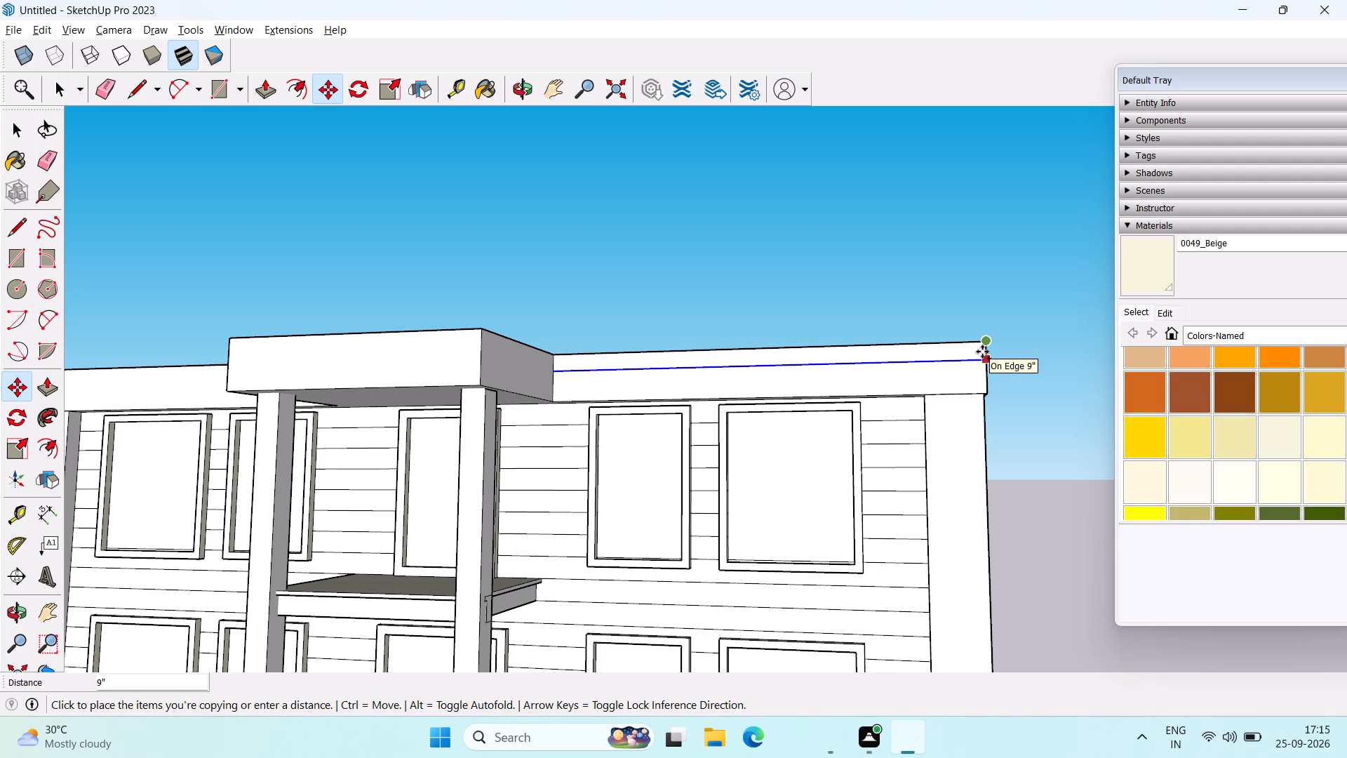
text(6")
key(Return)
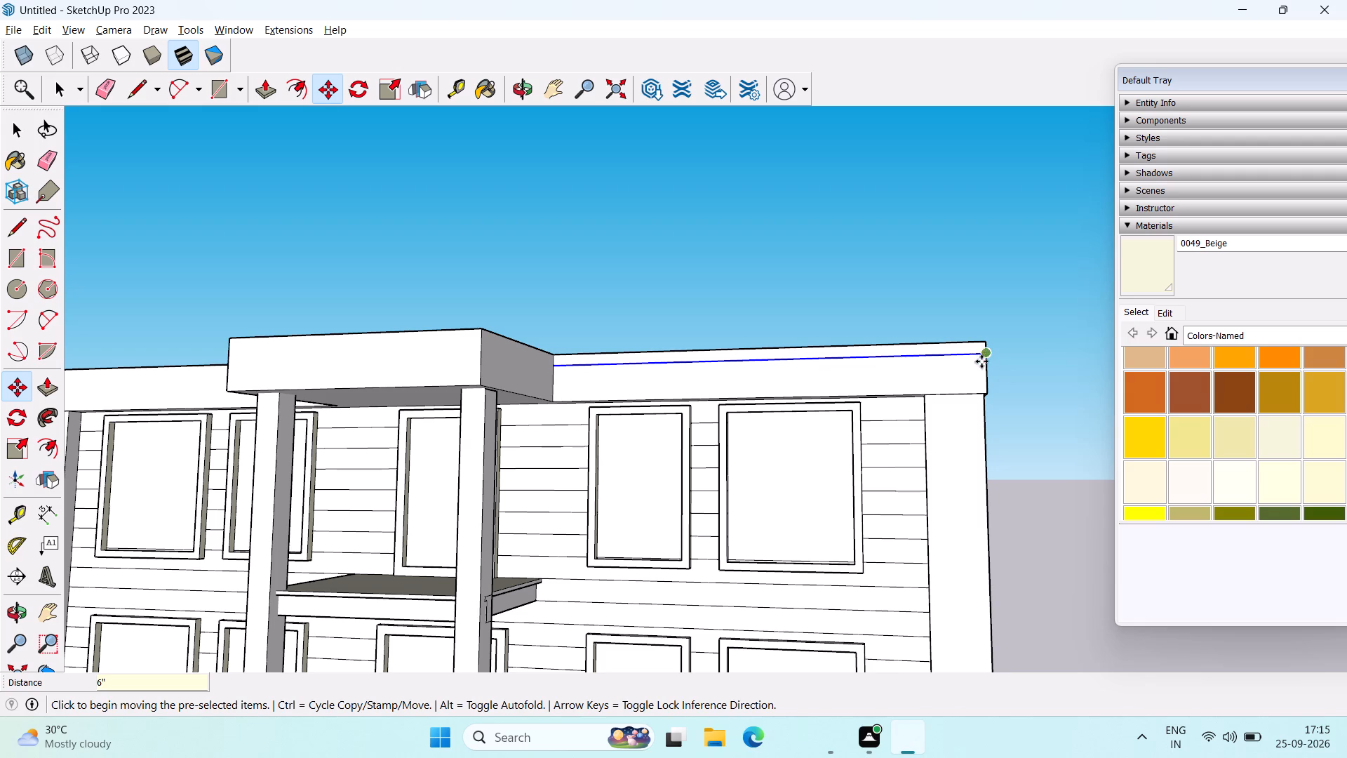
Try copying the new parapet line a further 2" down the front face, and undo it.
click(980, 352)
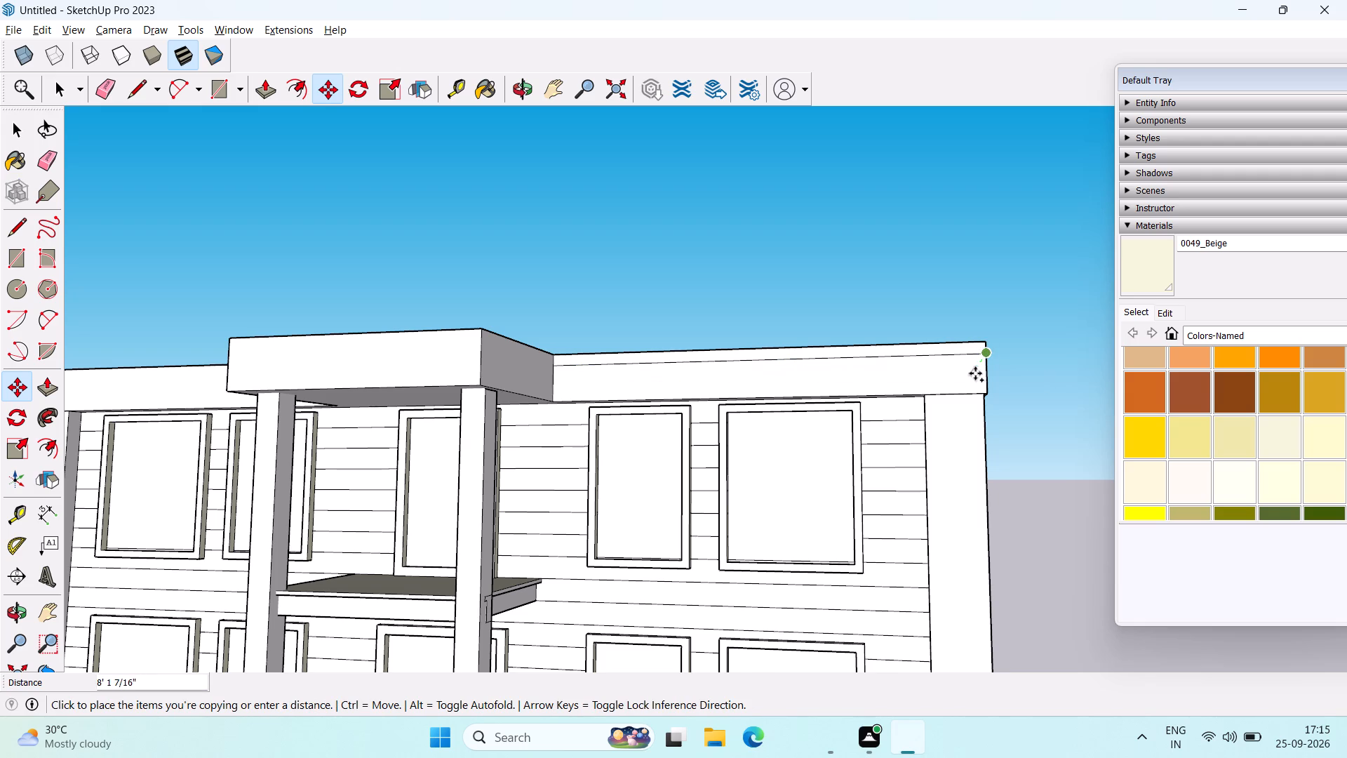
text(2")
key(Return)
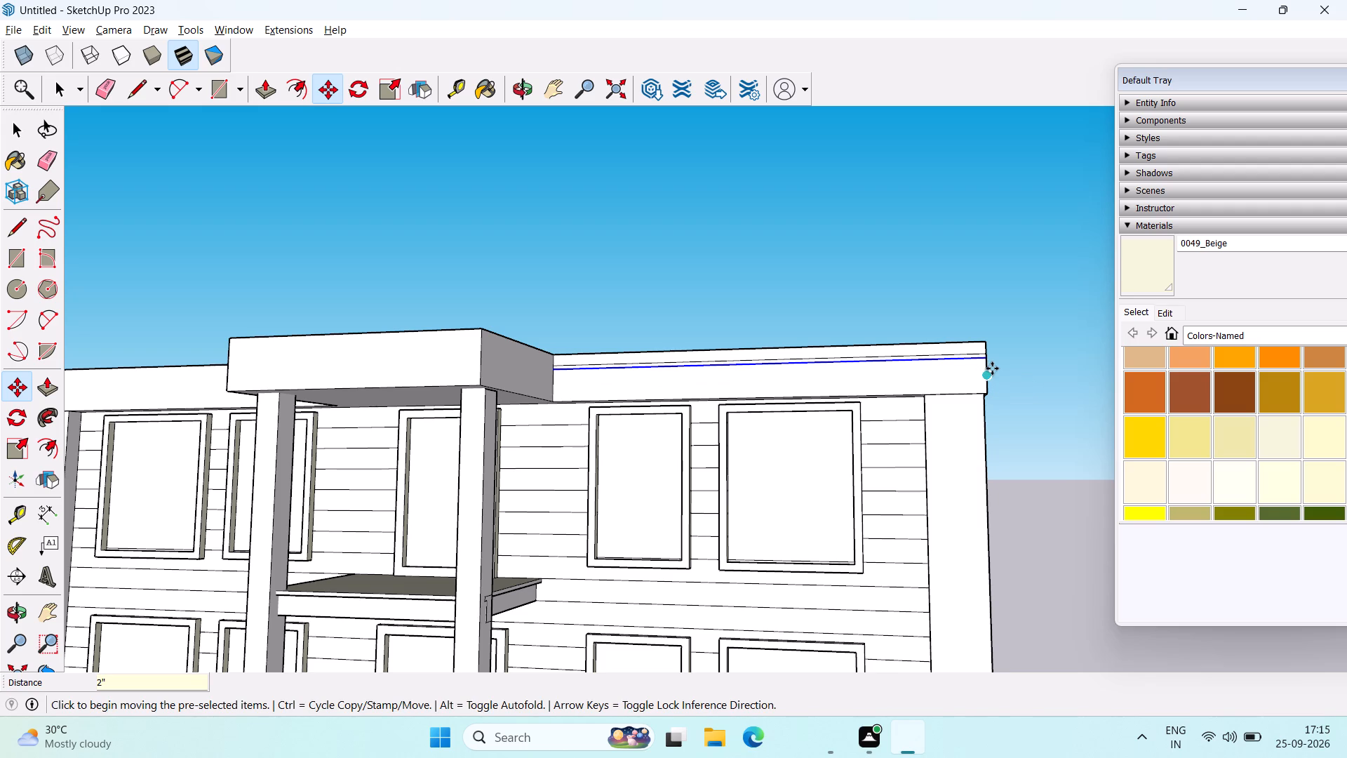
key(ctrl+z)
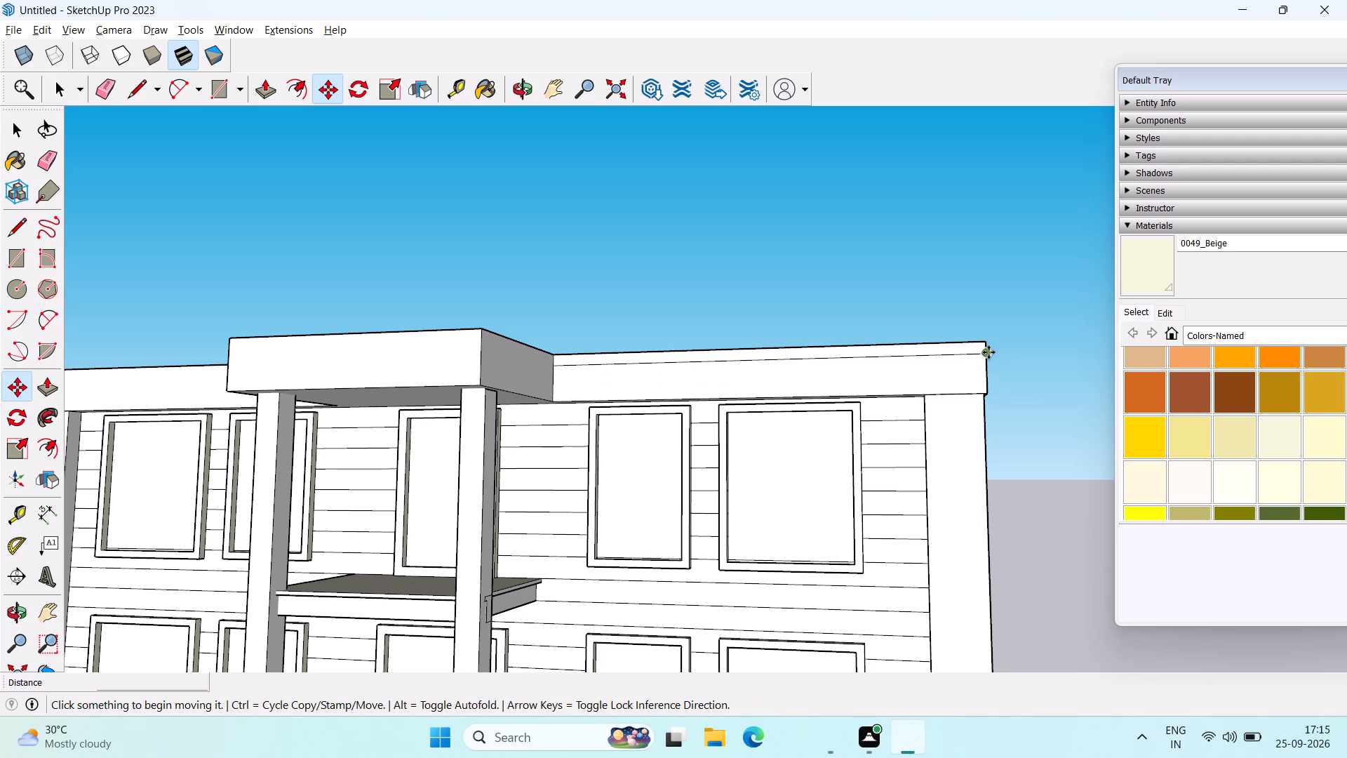
Copy the band line on the front parapet face, between the porch and end corner, 3" further down.
key(space)
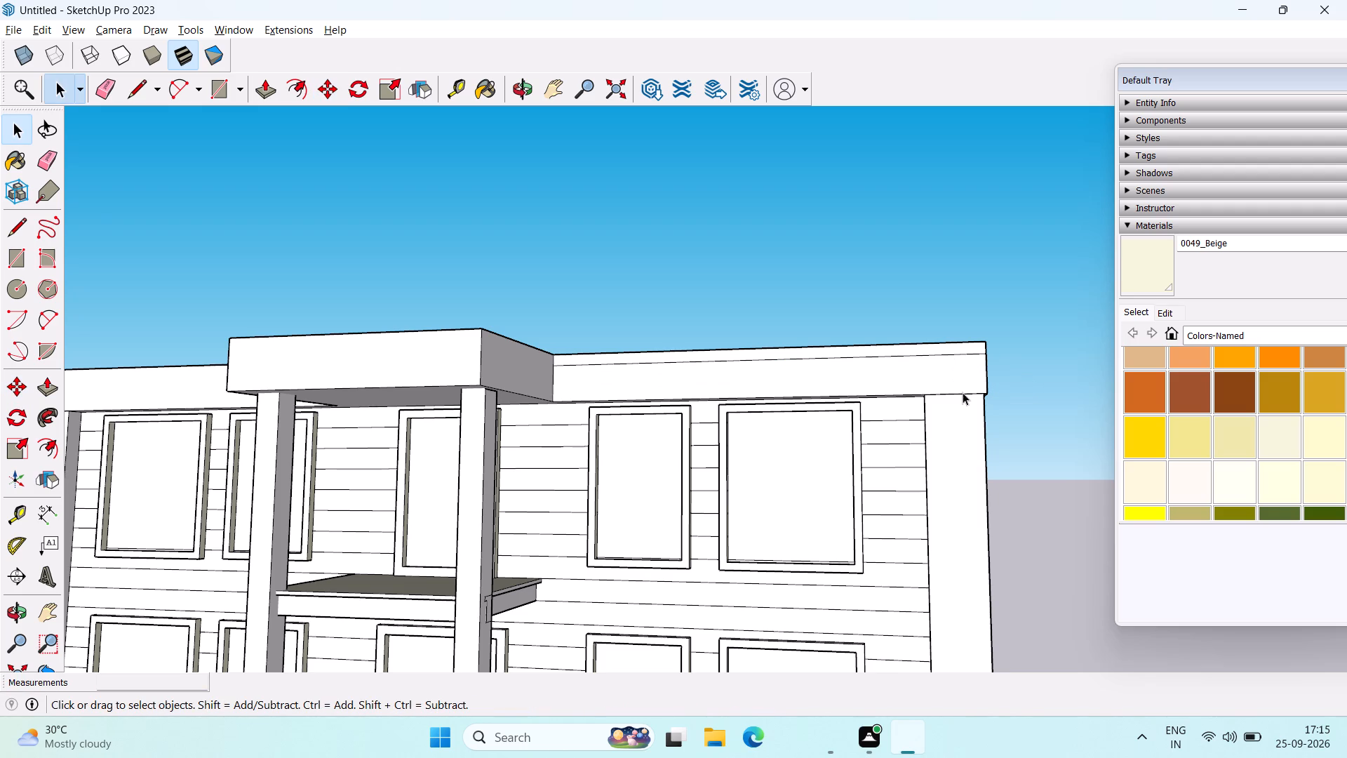
click(963, 392)
click(964, 352)
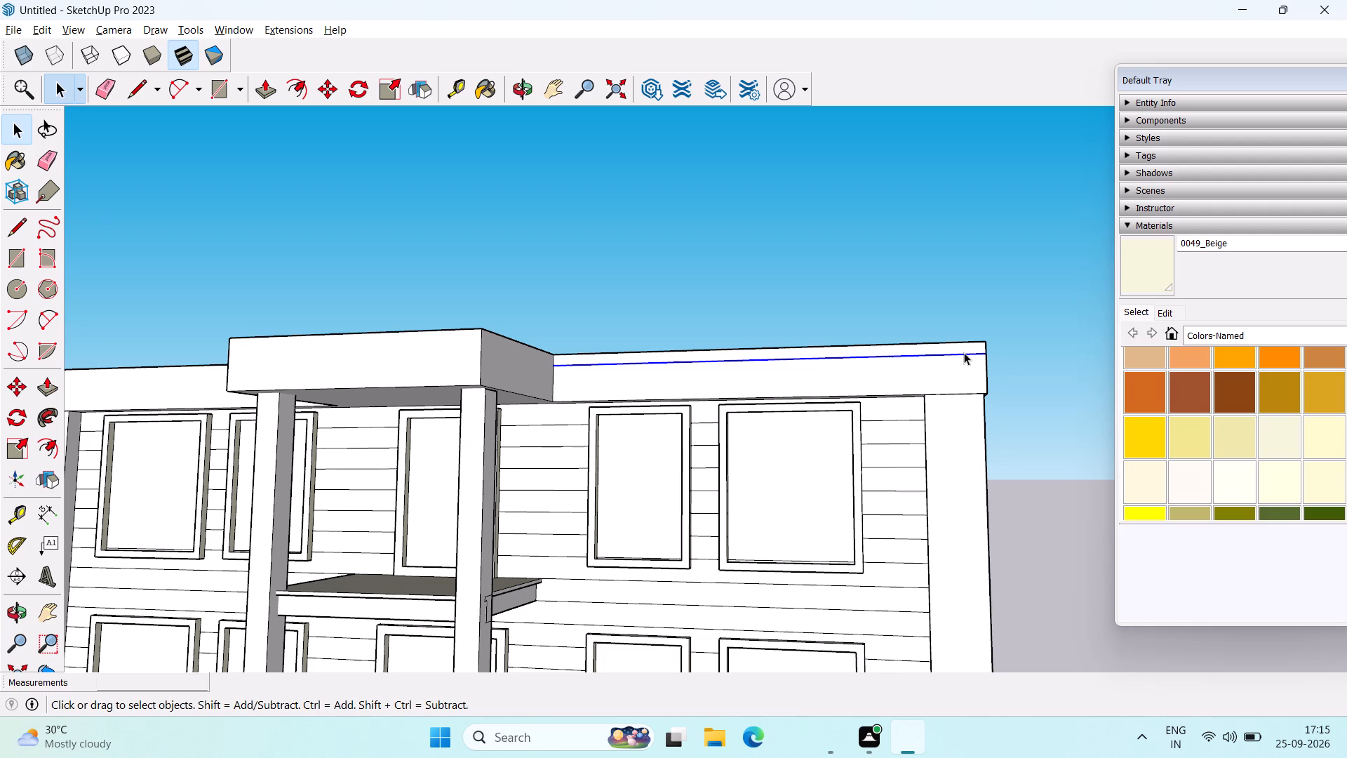
key(m)
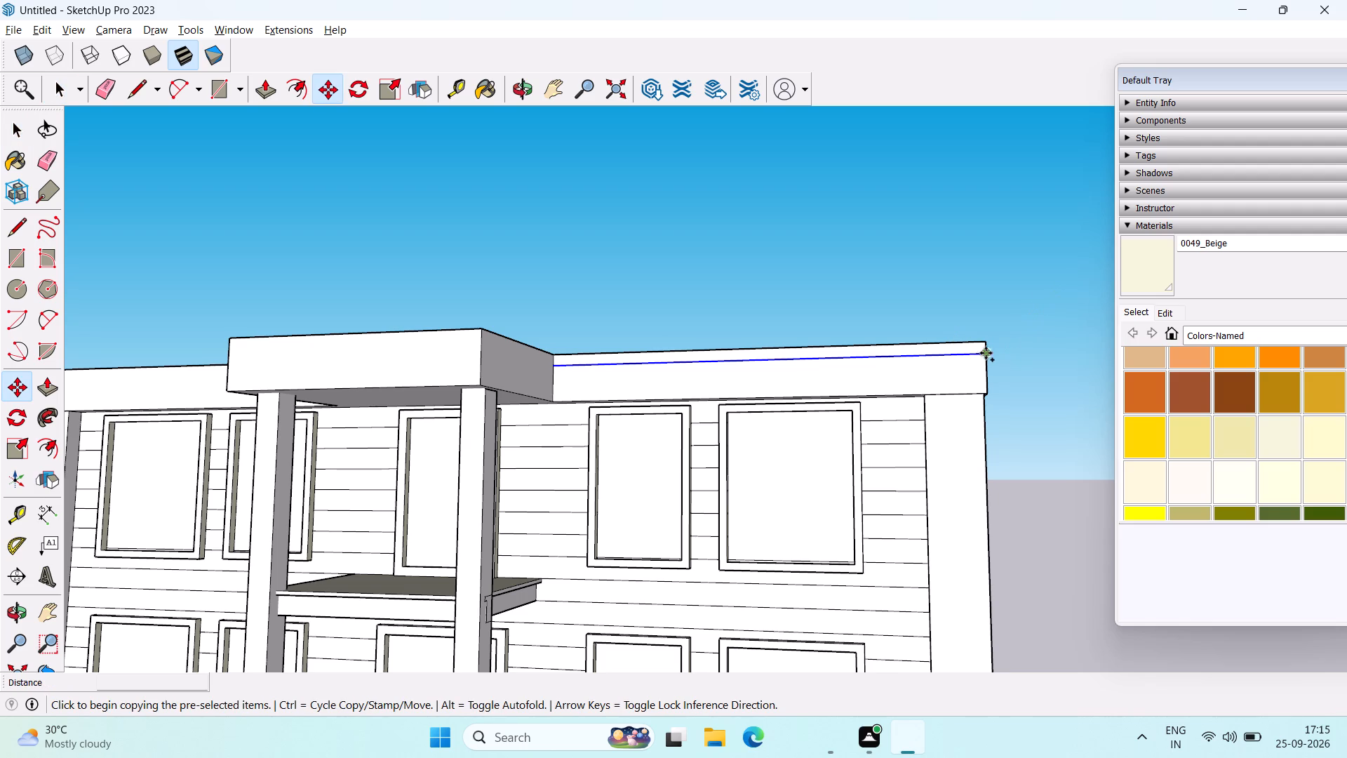
click(984, 353)
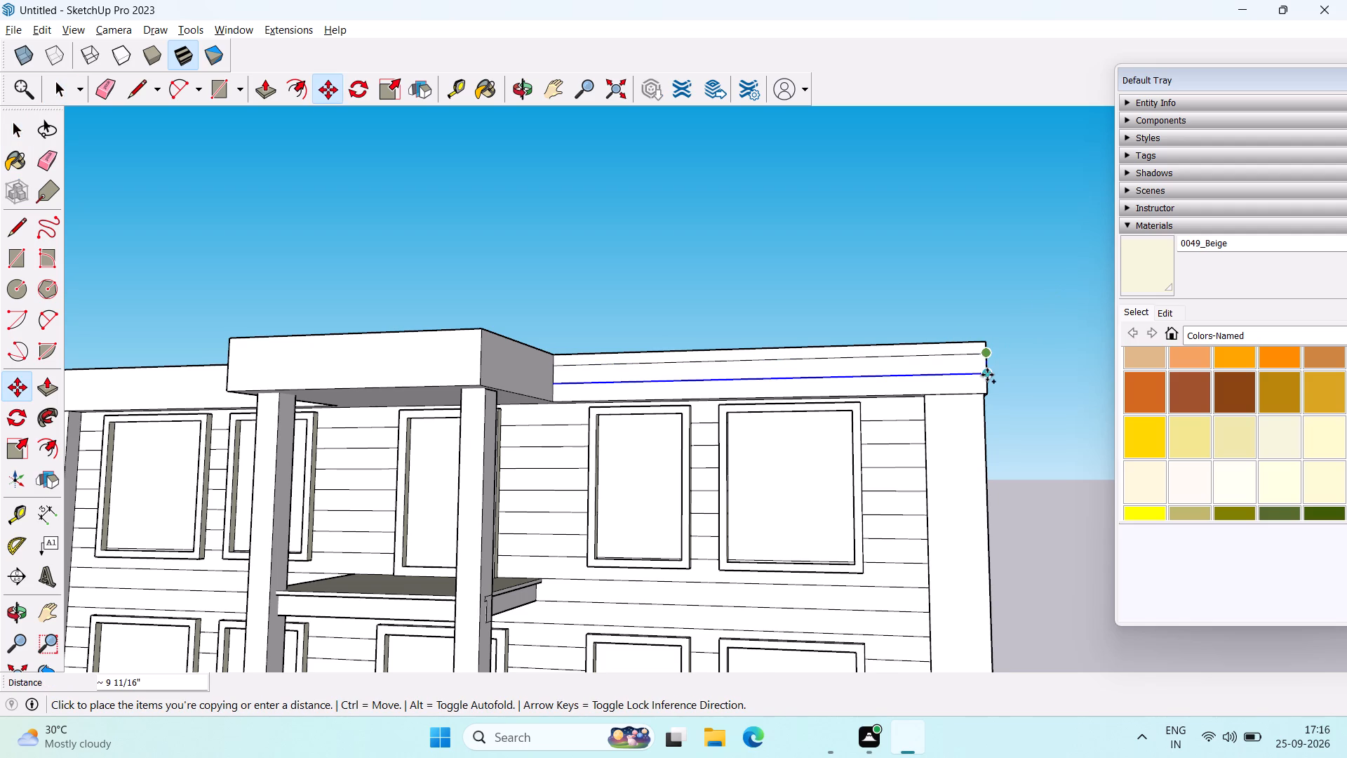
text(3")
key(Return)
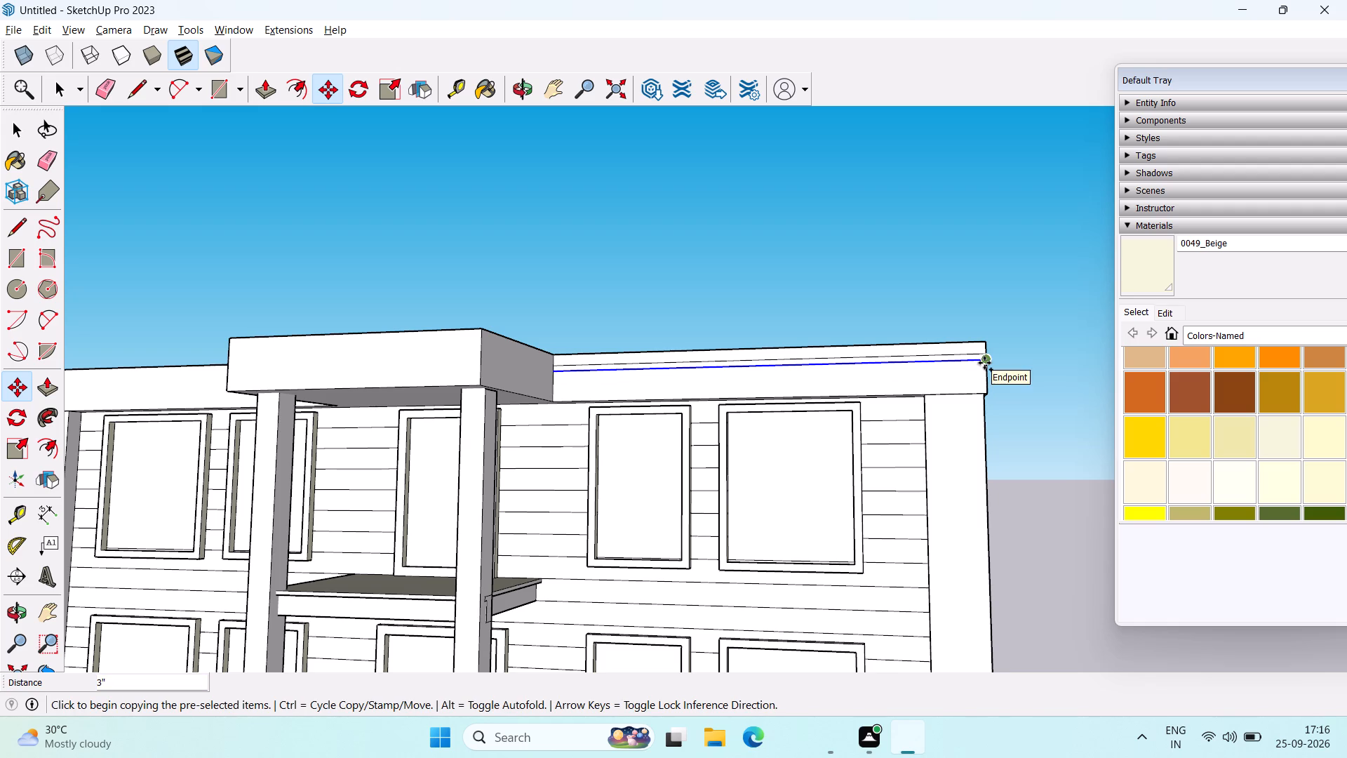
Copy the lower band line about 11 5/16" further down, placing it just above the front parapet's bottom edge.
click(984, 362)
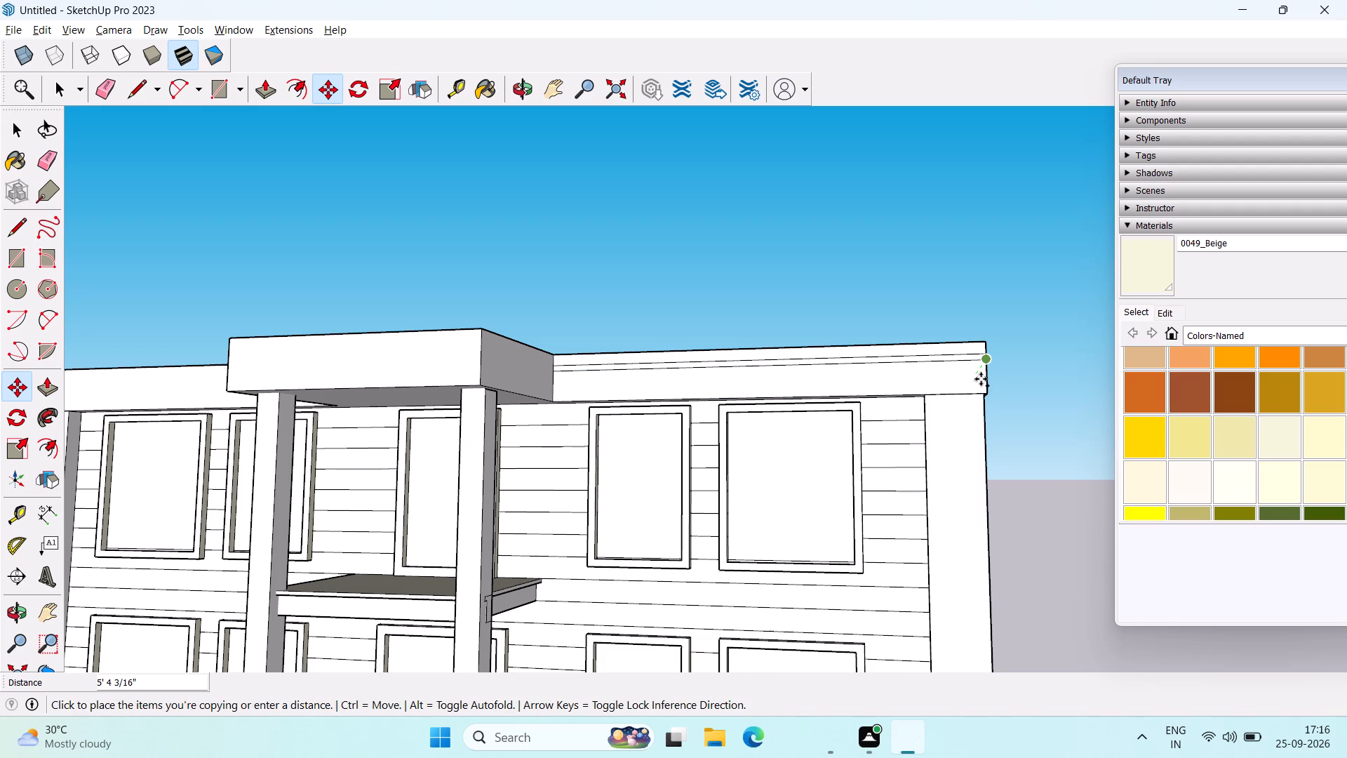
scroll(984, 382, up, 6)
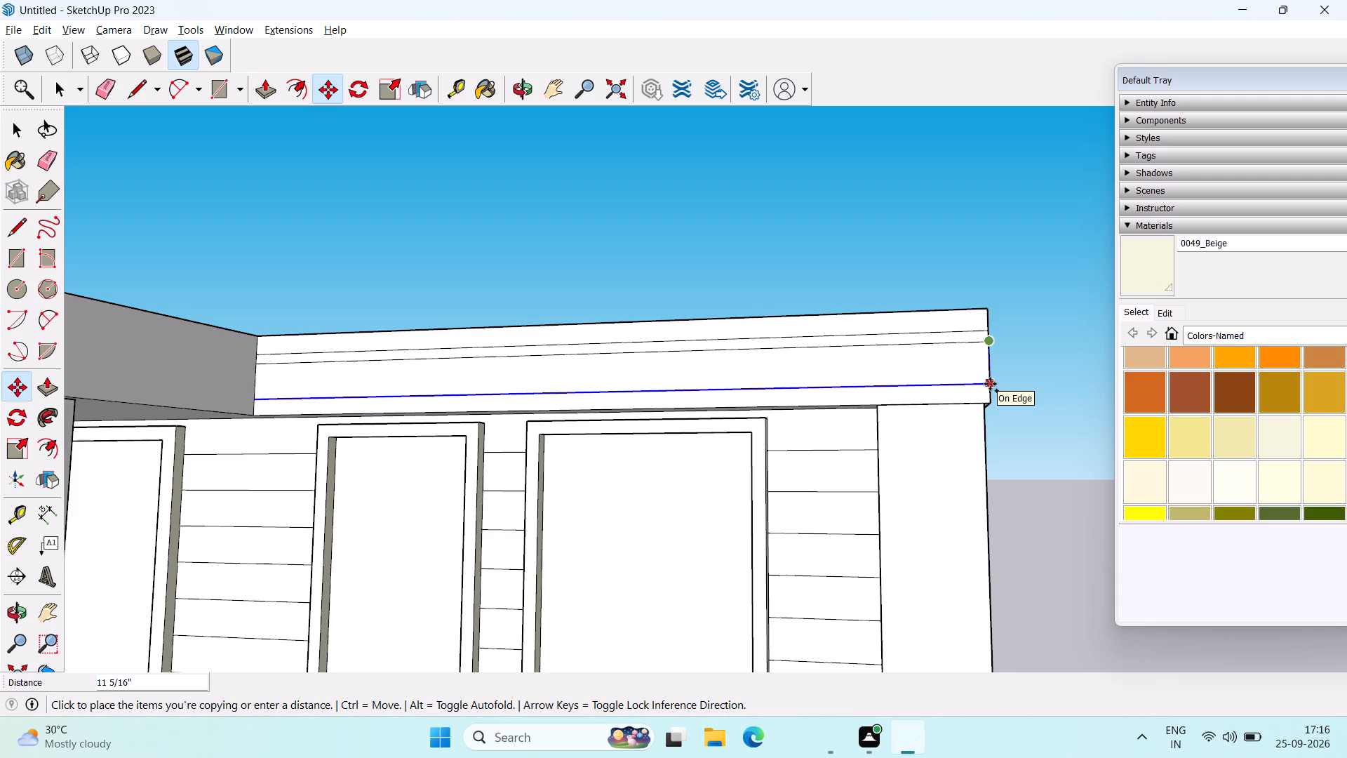
click(990, 384)
scroll(995, 378, down, 2)
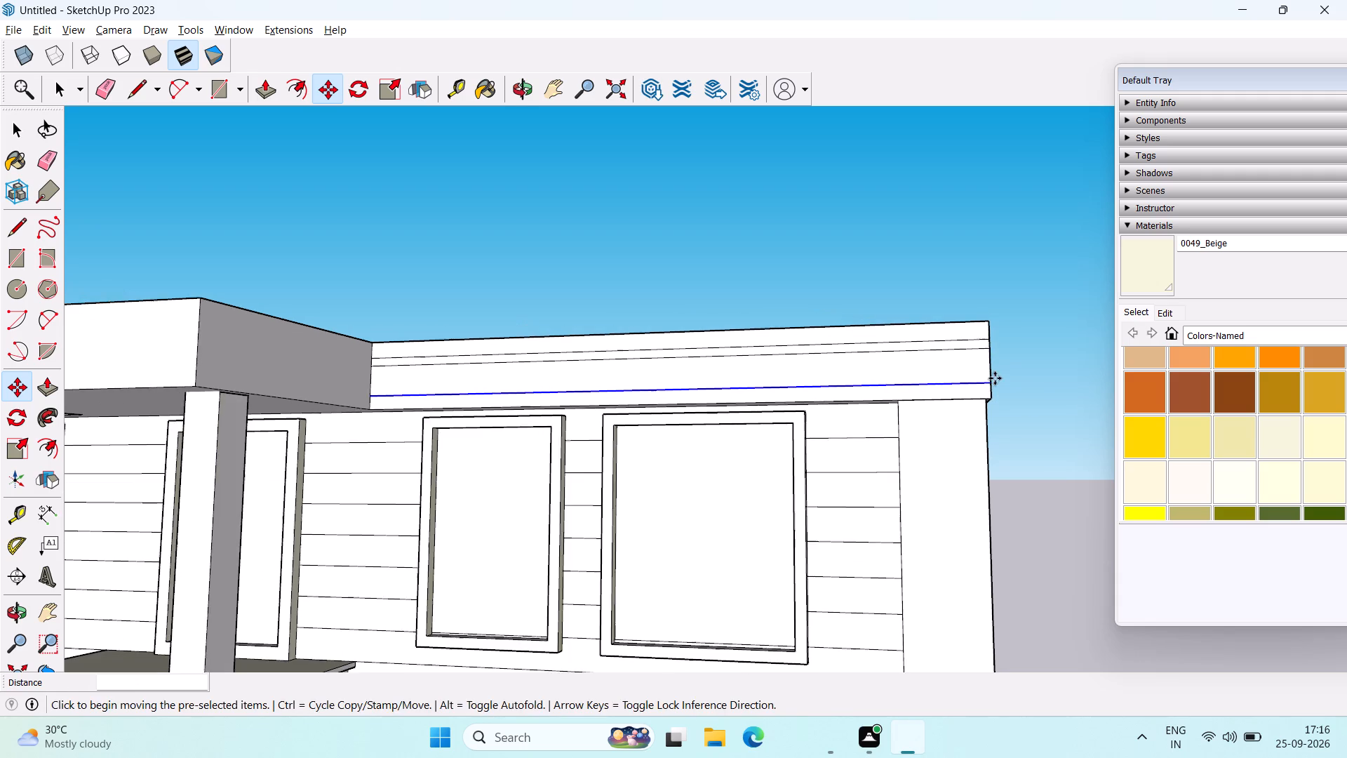
Continue the three band lines around the corner with lines about 19' 5" long across the parapet's end face.
middle_drag(995, 378, 918, 427)
key(space)
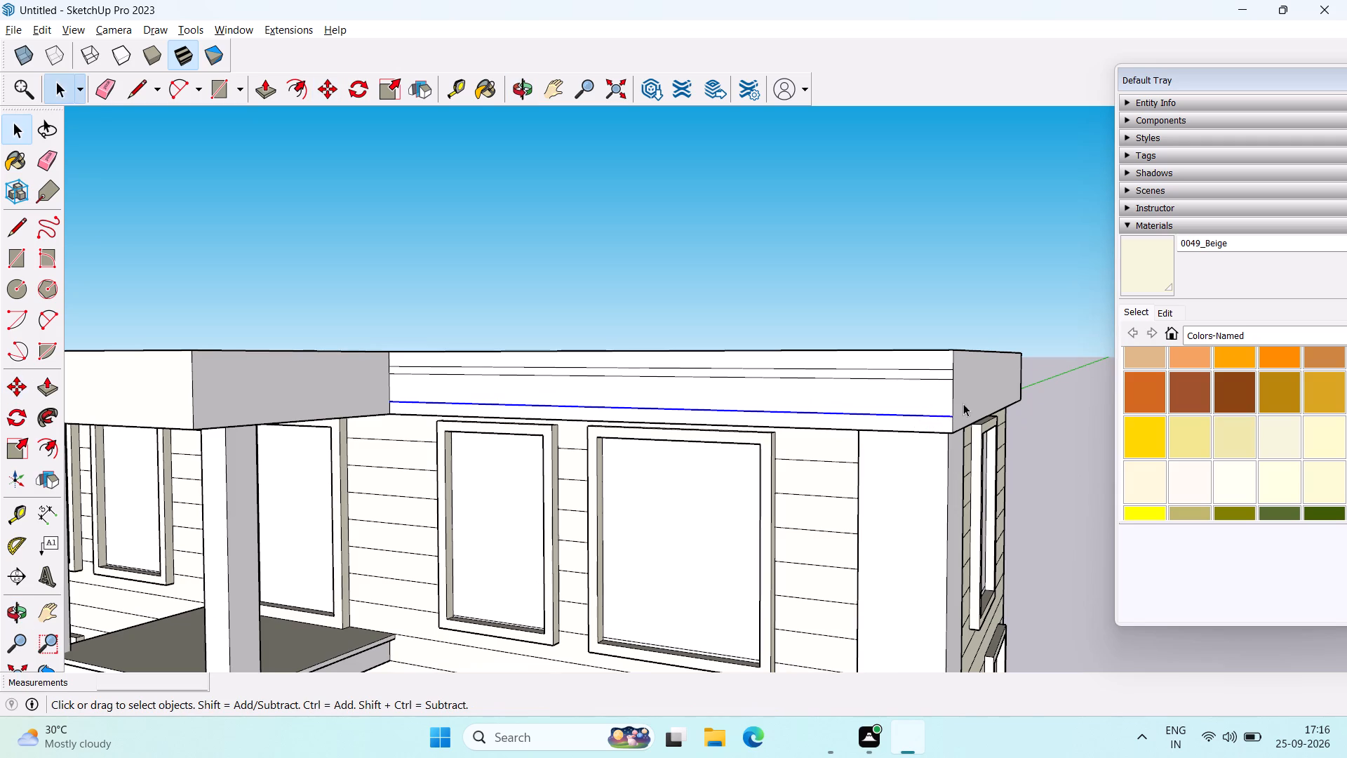
key(l)
middle_drag(1047, 378, 1013, 385)
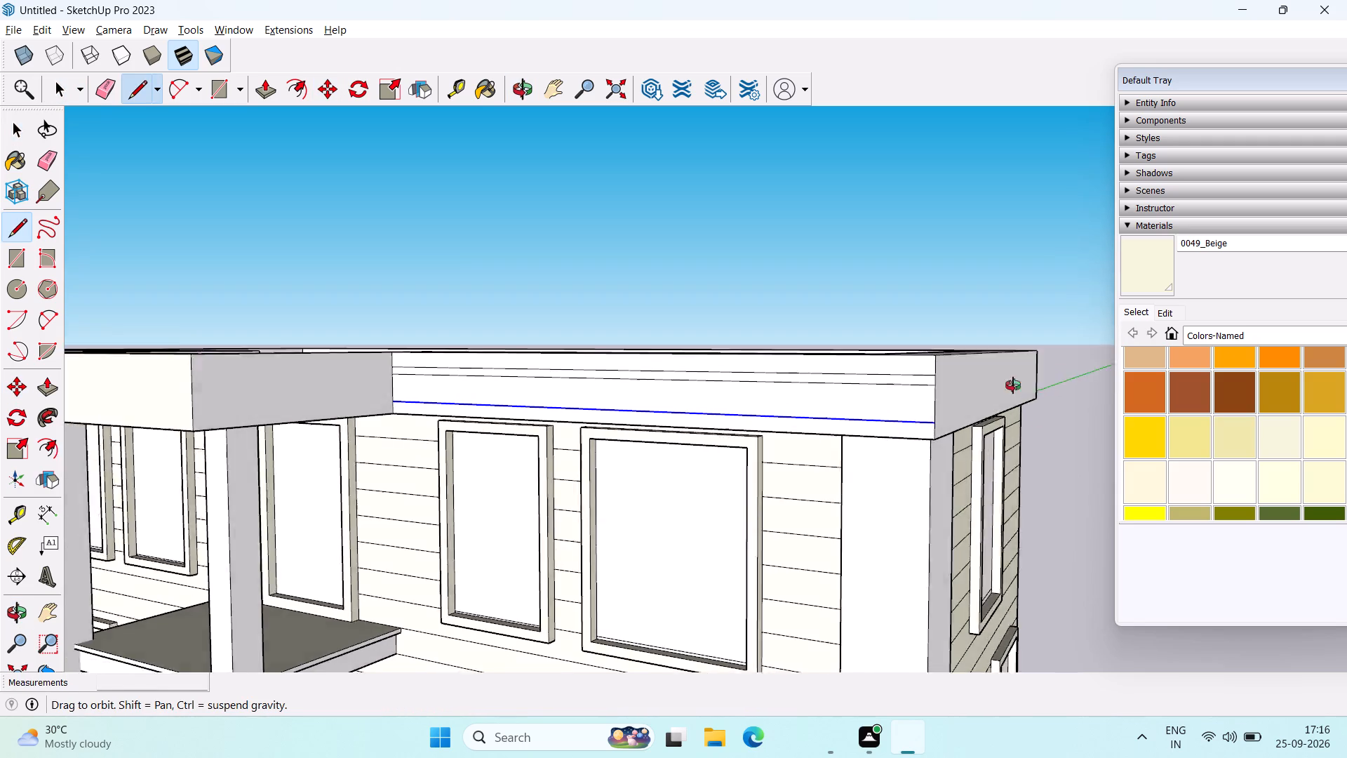
middle_drag(1013, 385, 950, 399)
click(855, 399)
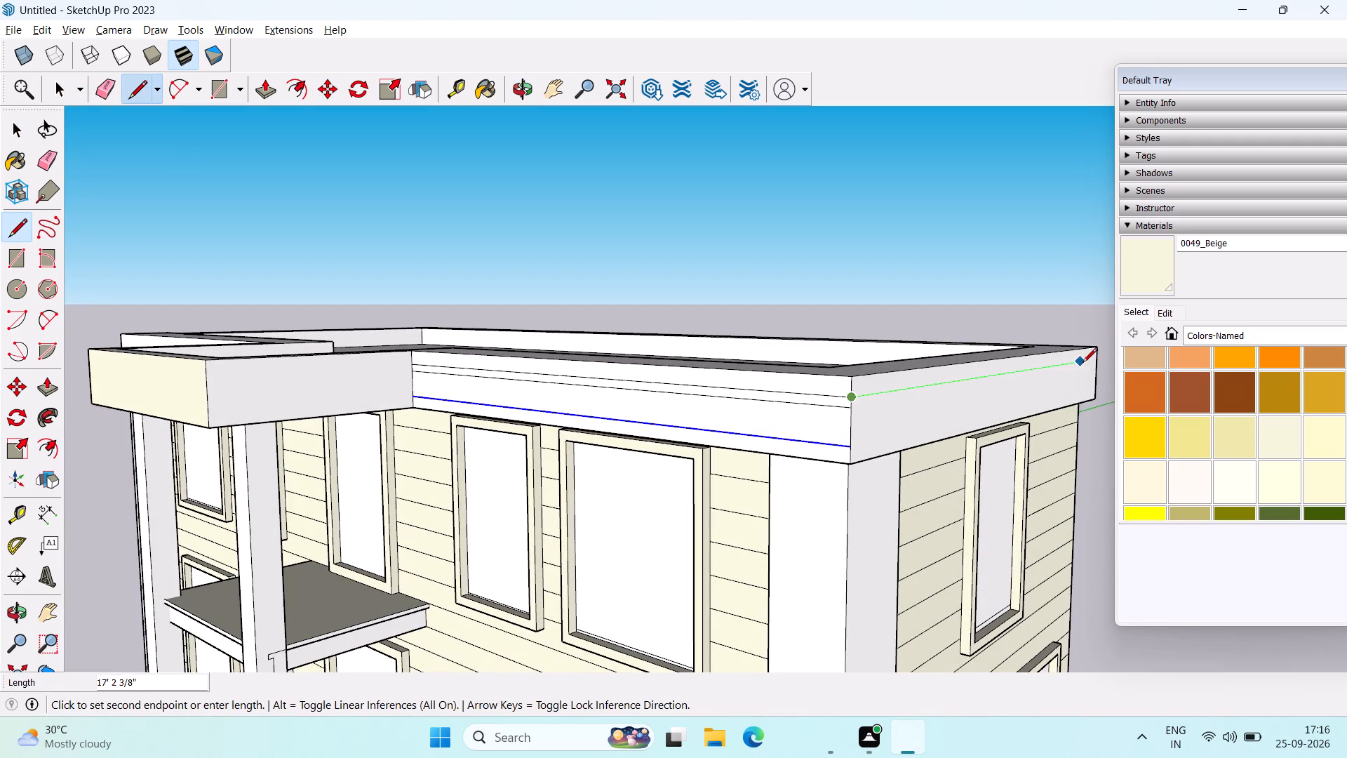
click(1098, 360)
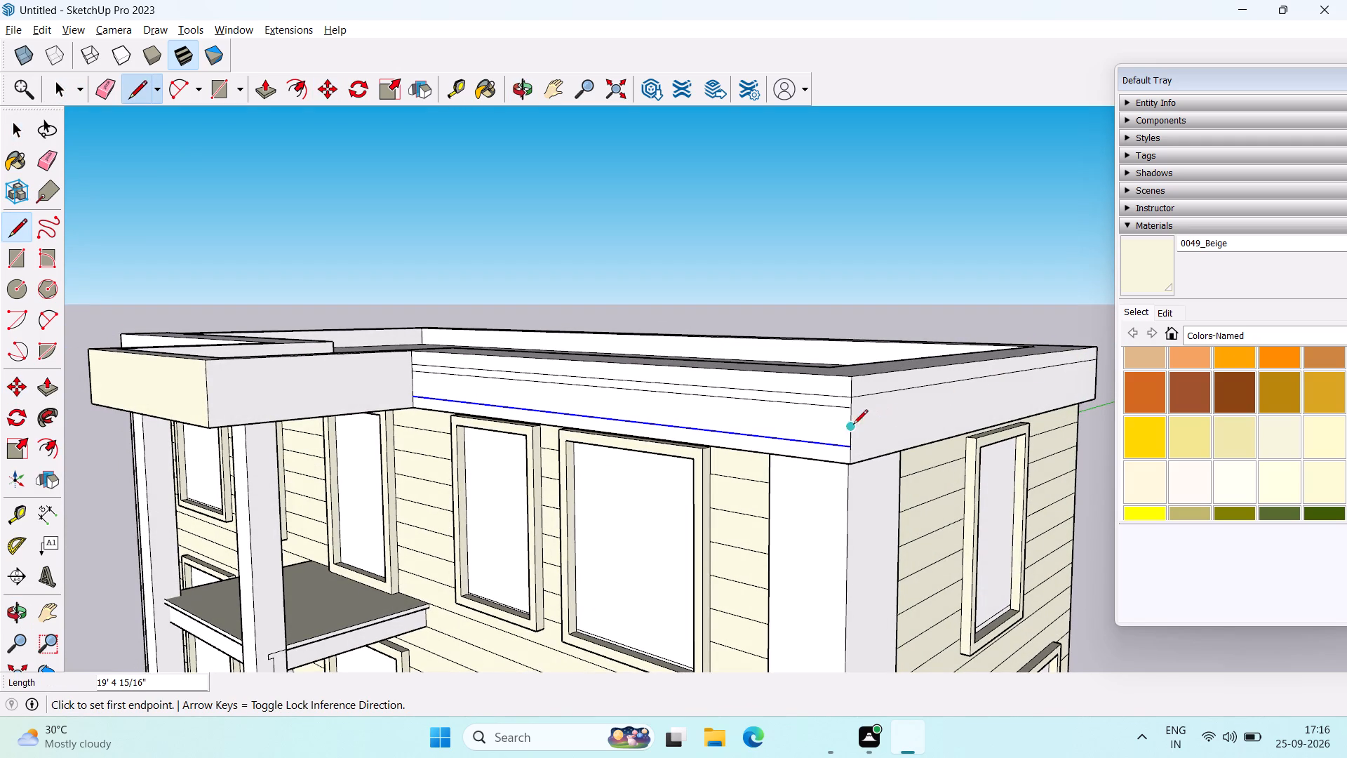
click(853, 413)
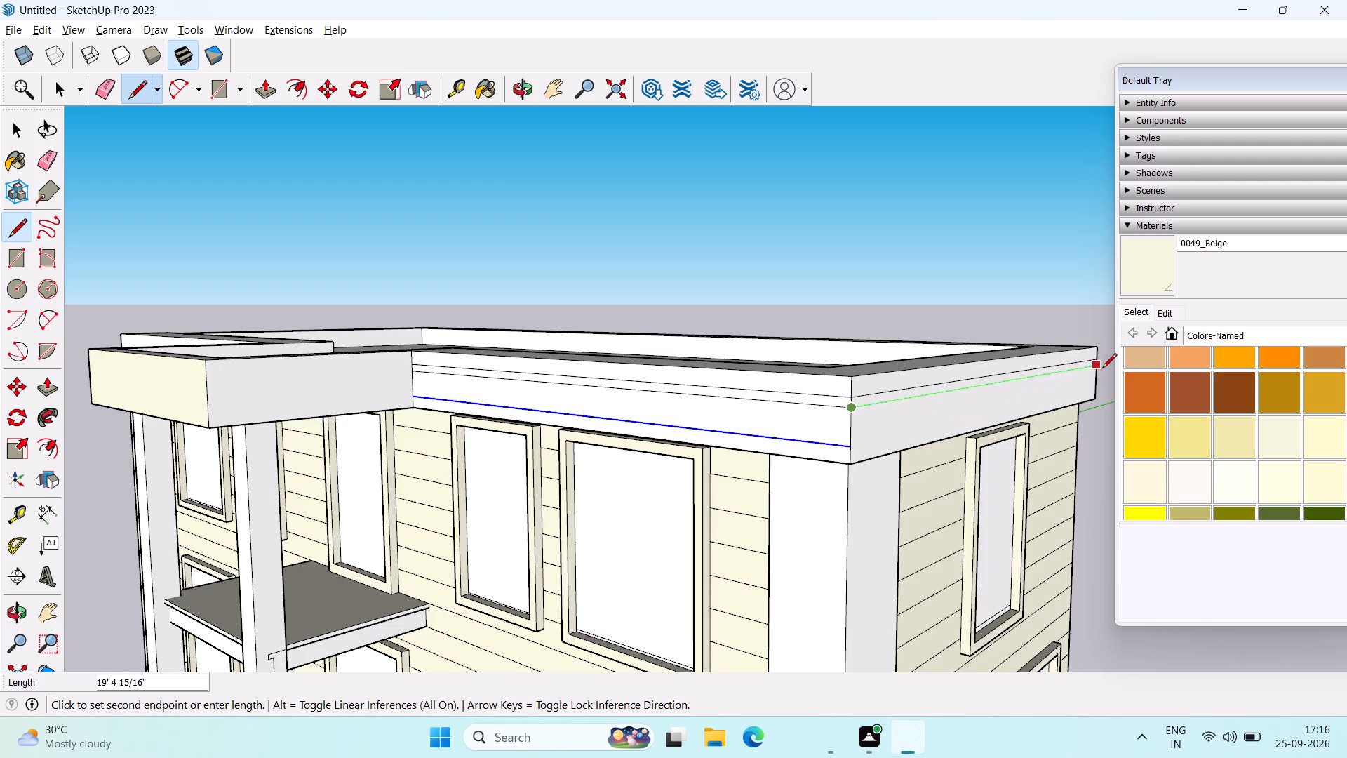
click(1101, 371)
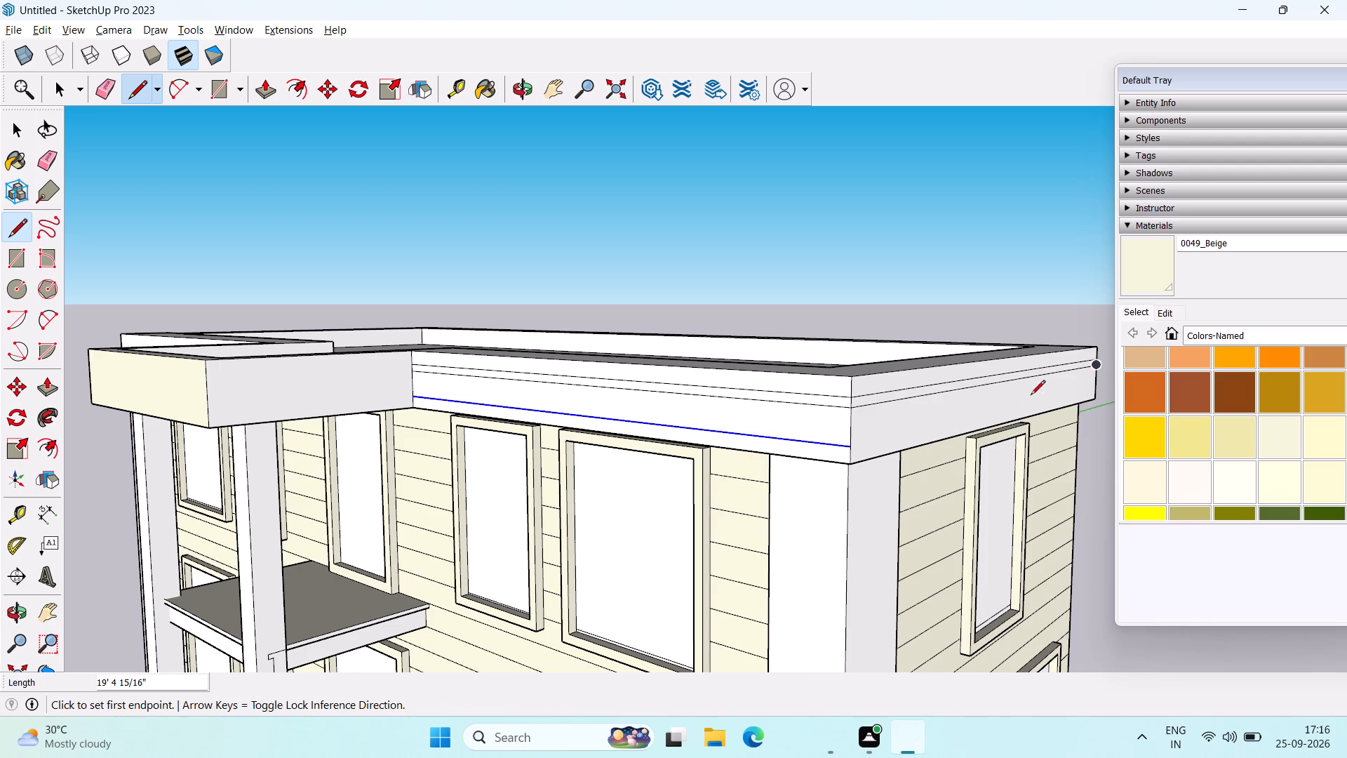
drag(851, 444, 857, 441)
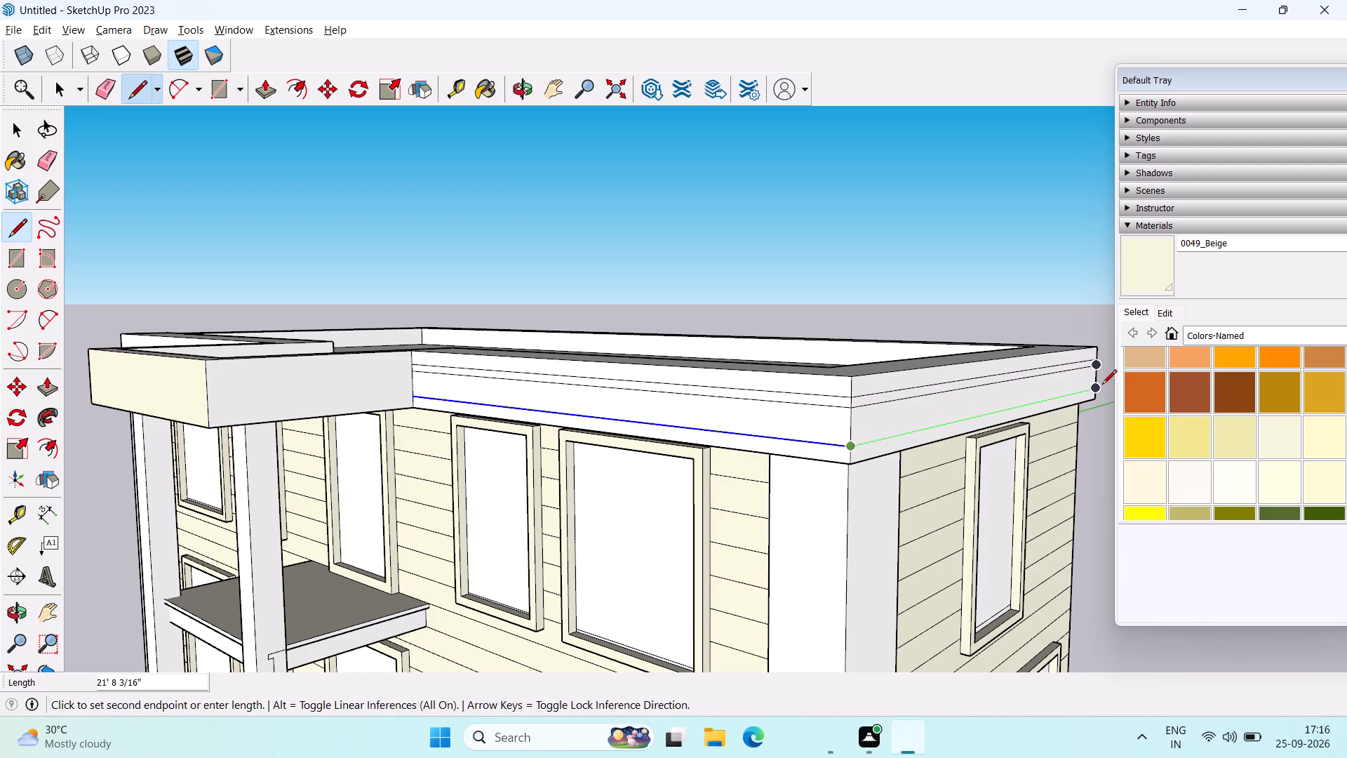
click(1099, 385)
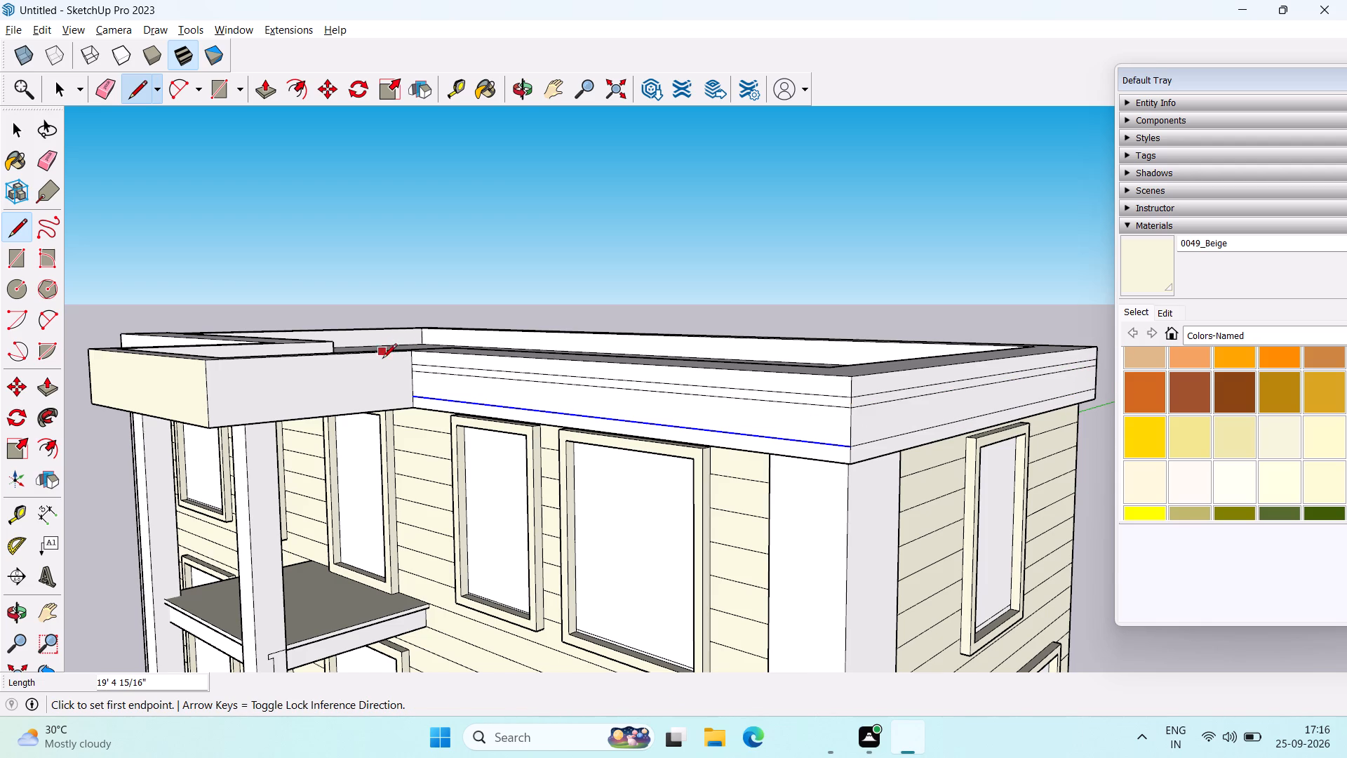
Continue the three band lines from the front parapet along the adjoining porch side face, each about 7' 2" long.
scroll(389, 361, up, 1)
shift+middle_drag(410, 354, 556, 339)
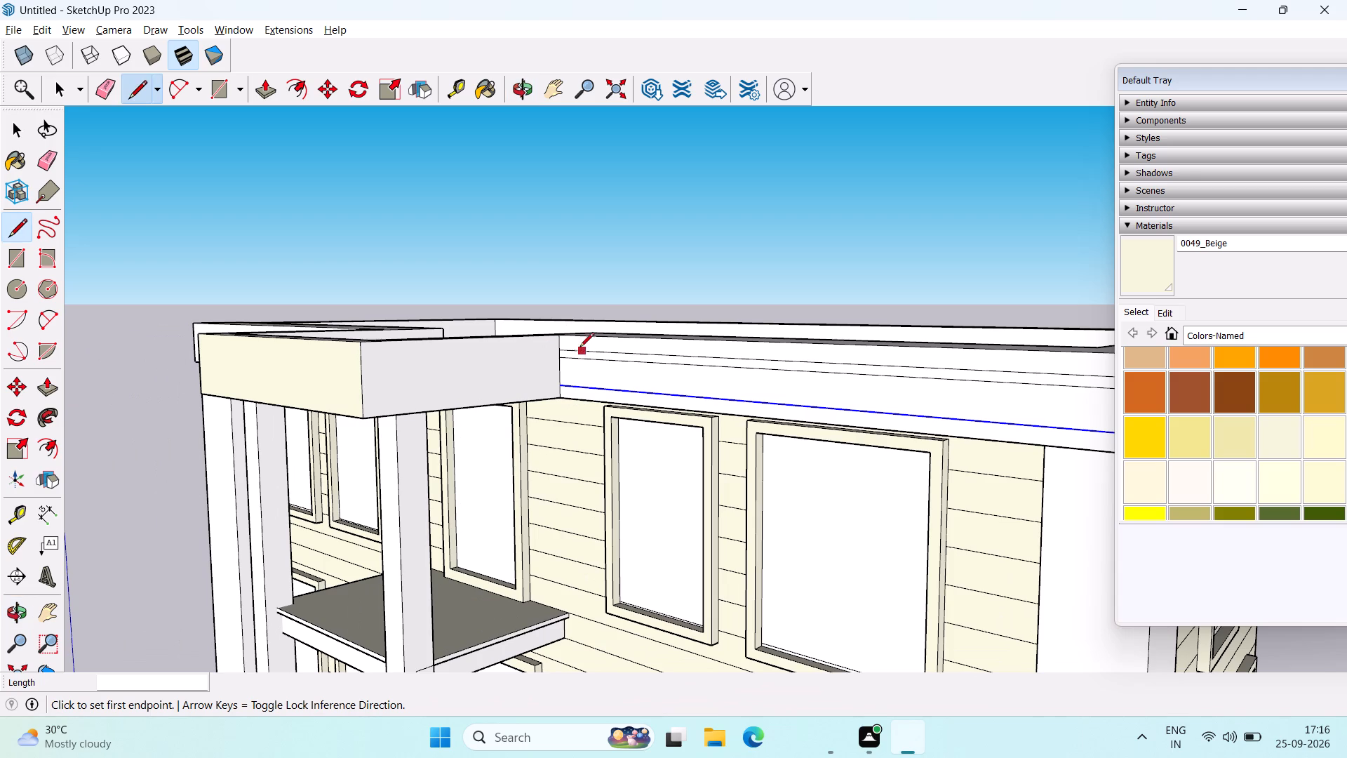
click(562, 352)
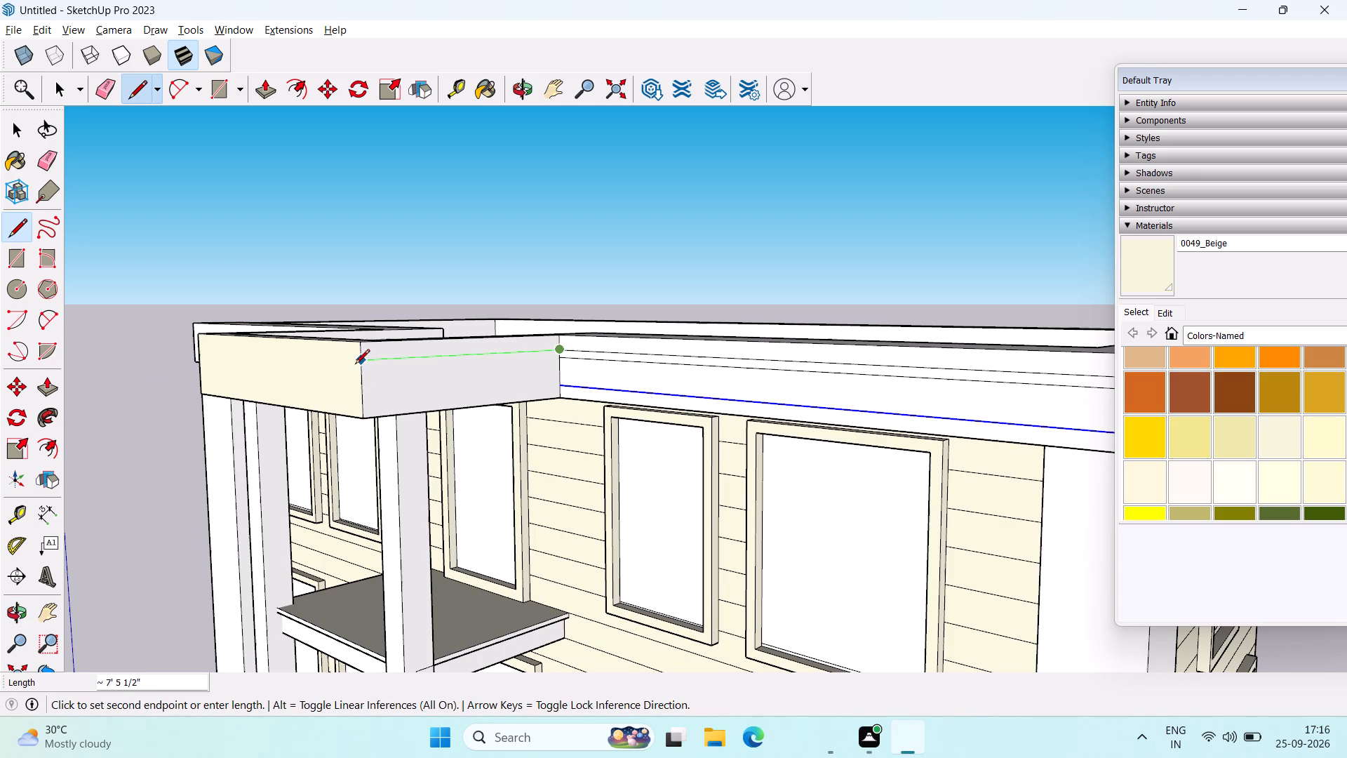
click(362, 361)
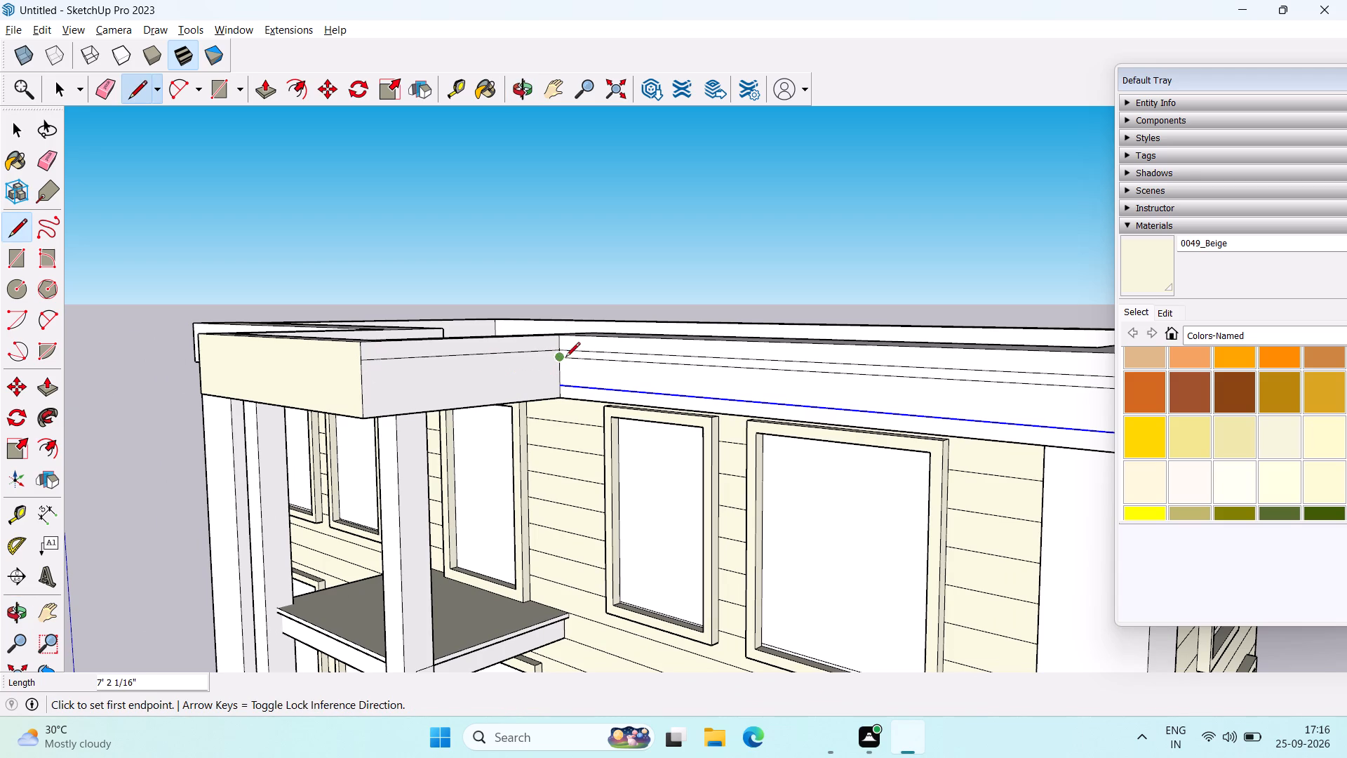
click(560, 358)
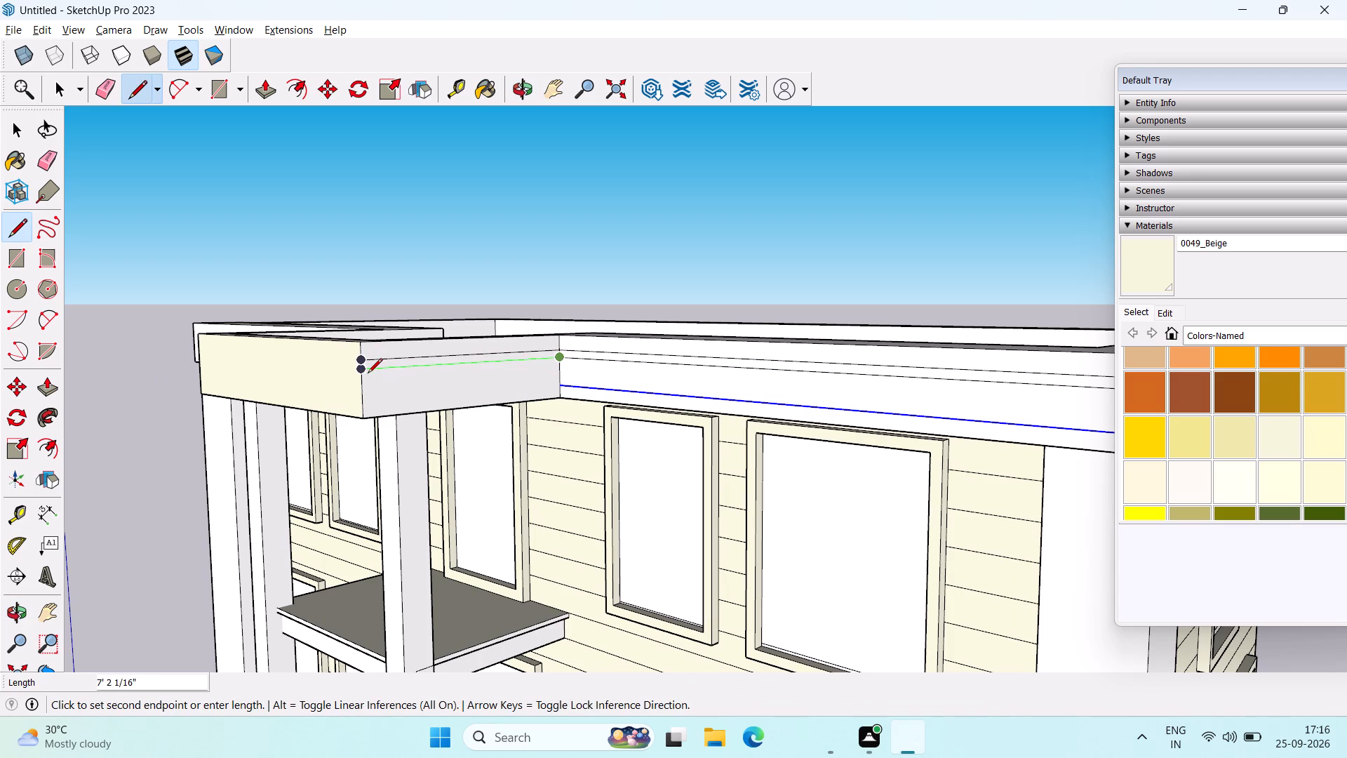
click(368, 374)
click(560, 387)
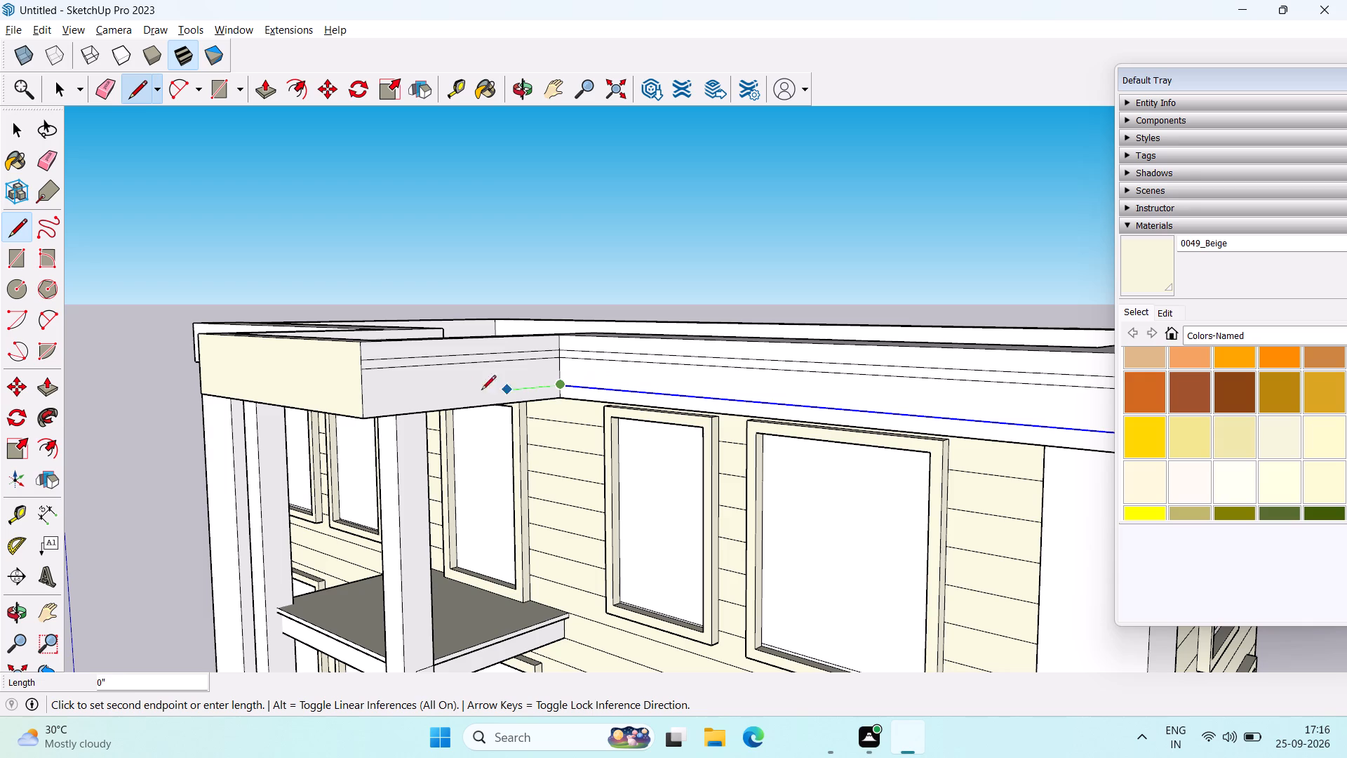
click(364, 396)
Draw the three matching band lines across the porch parapet's front face, each about 10' 9 5/8" long.
middle_drag(370, 392, 567, 405)
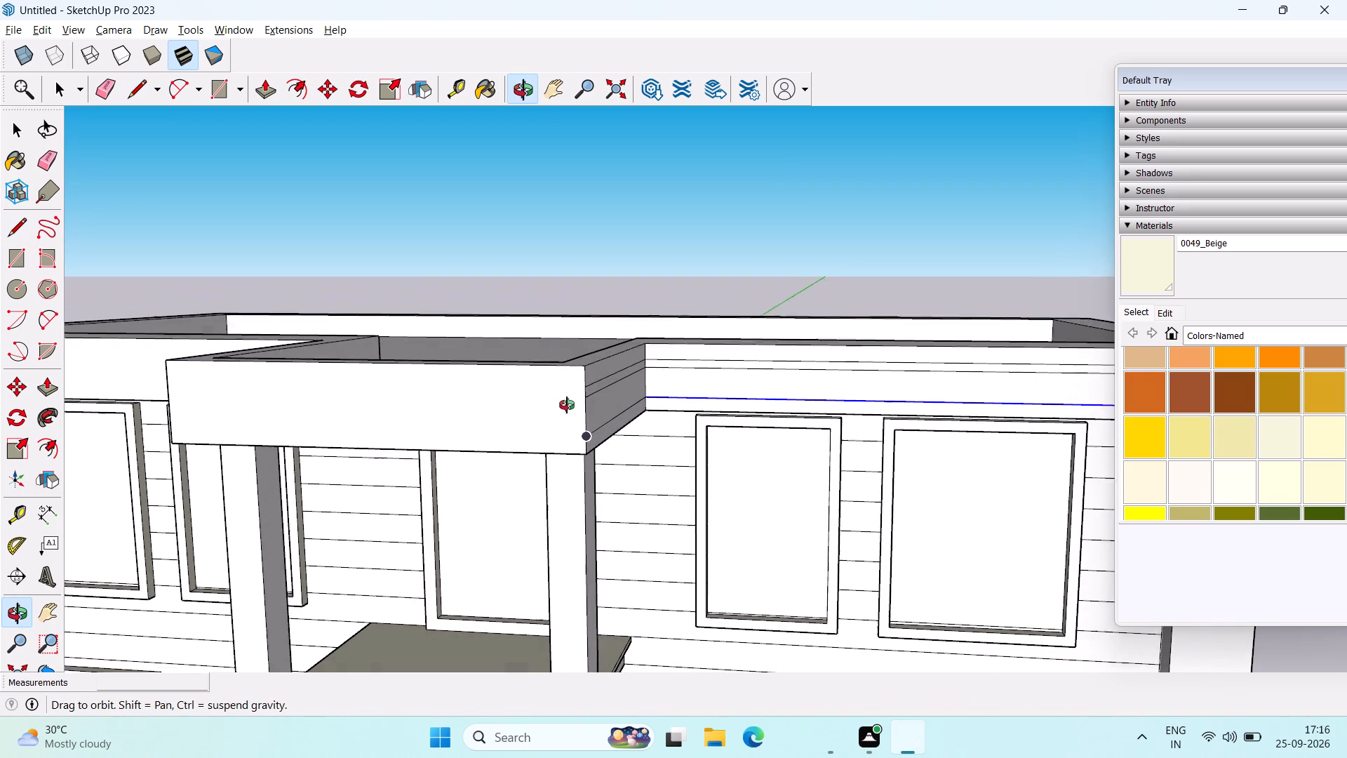
middle_drag(567, 405, 563, 407)
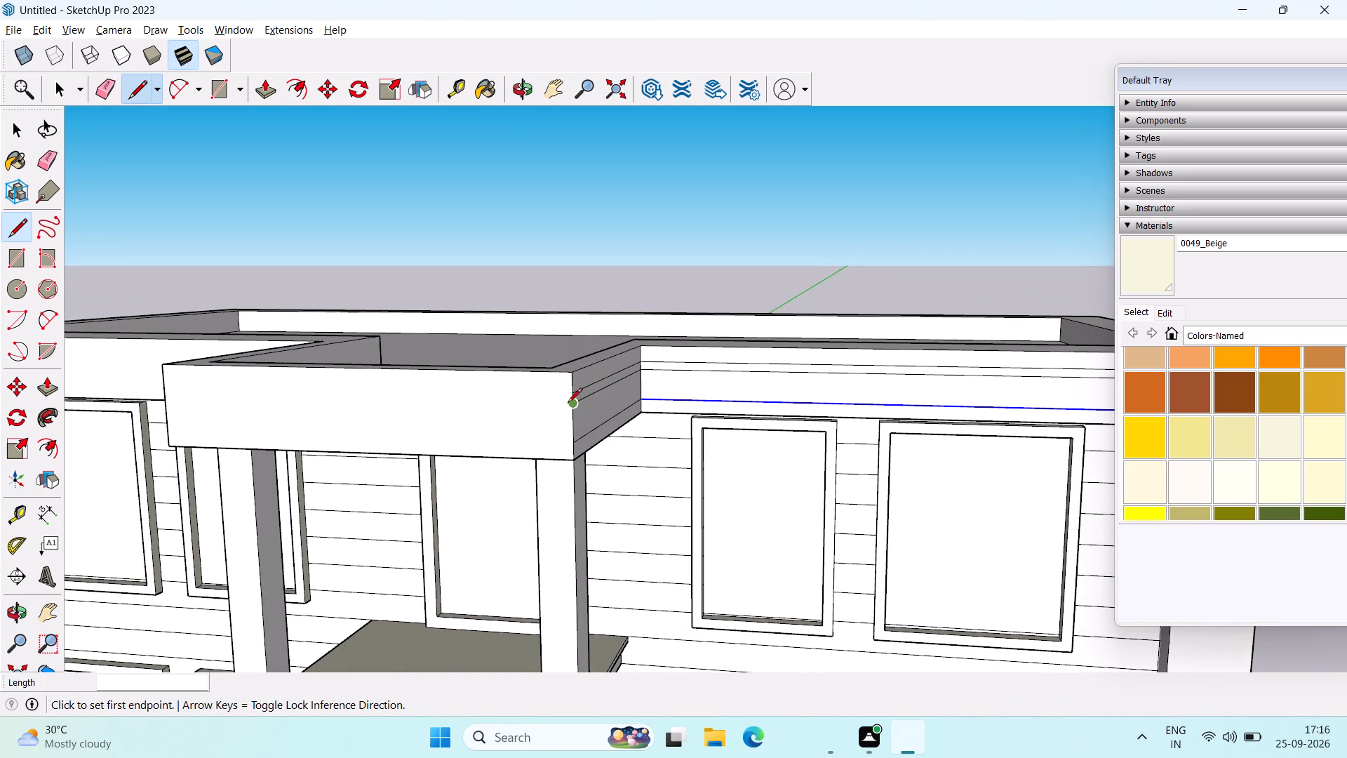
click(572, 395)
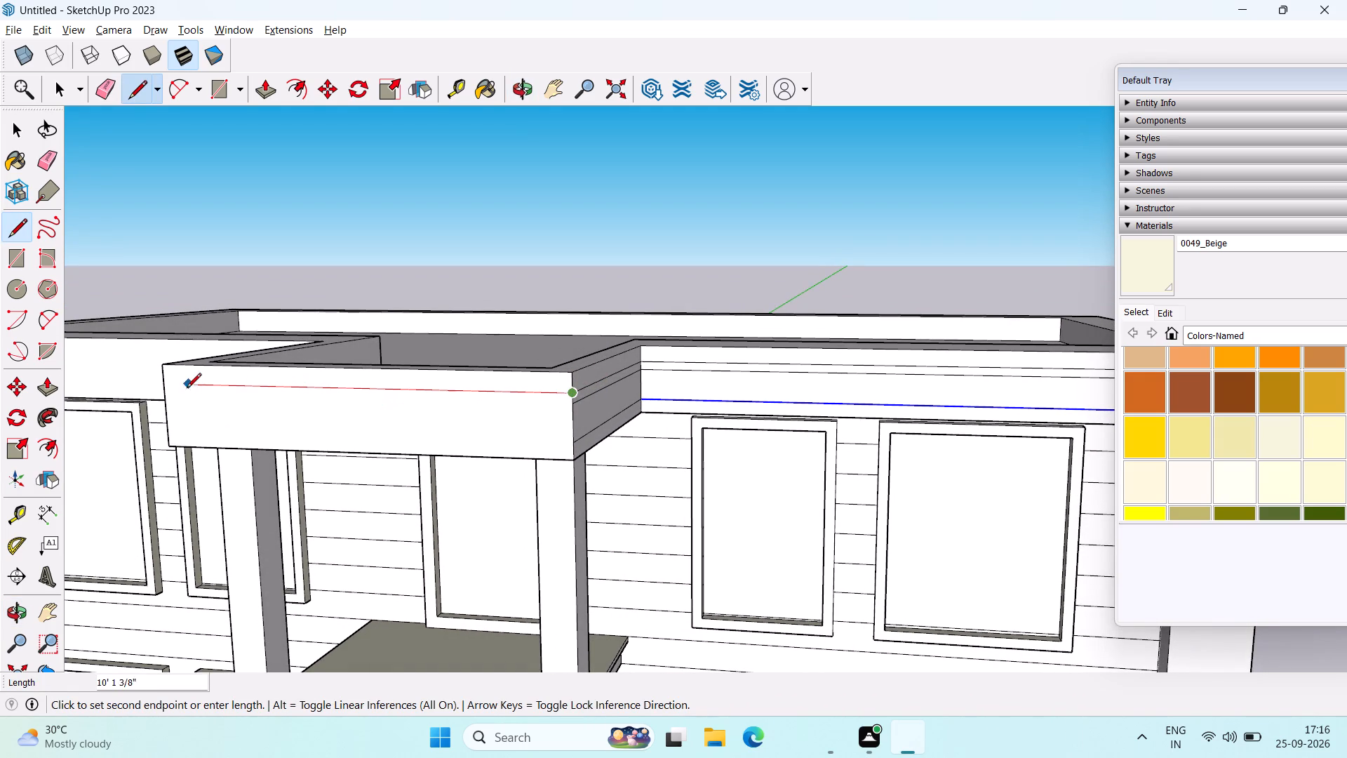
click(159, 385)
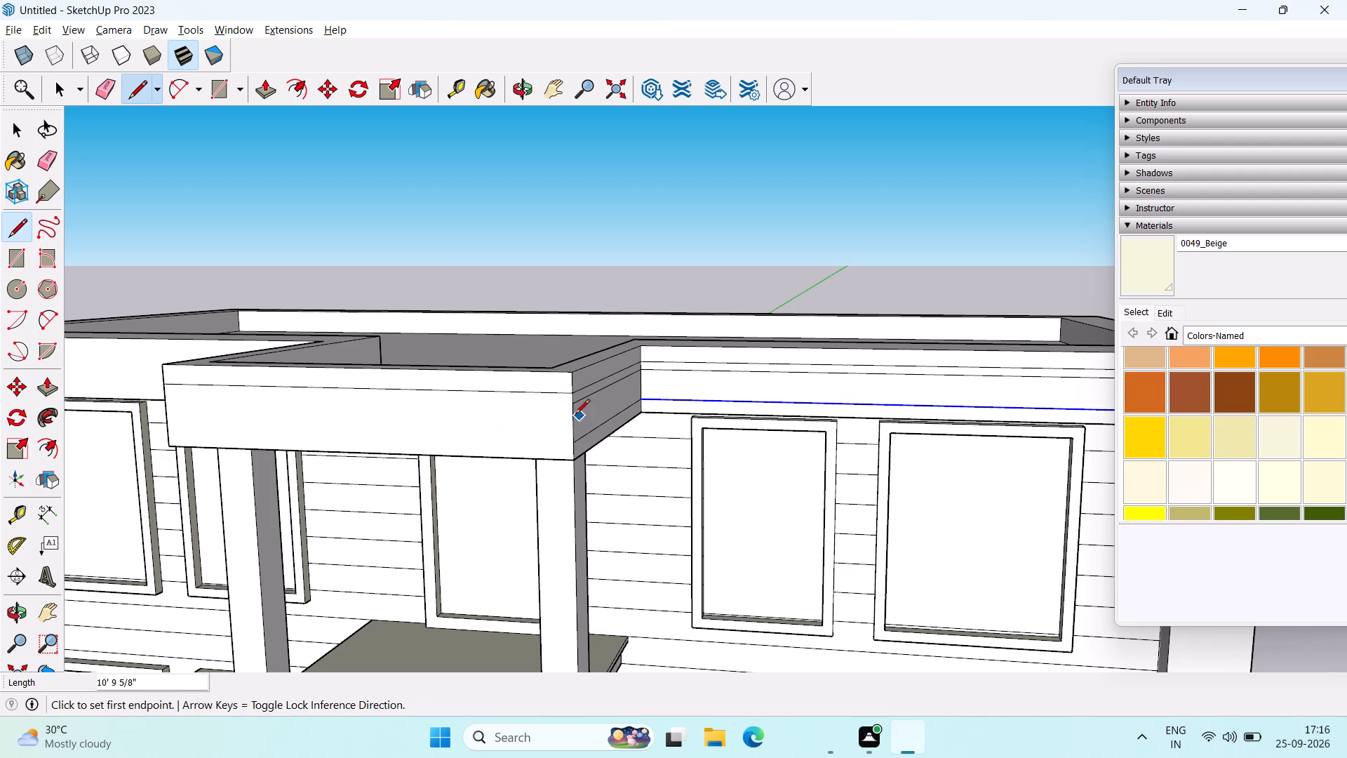
click(577, 406)
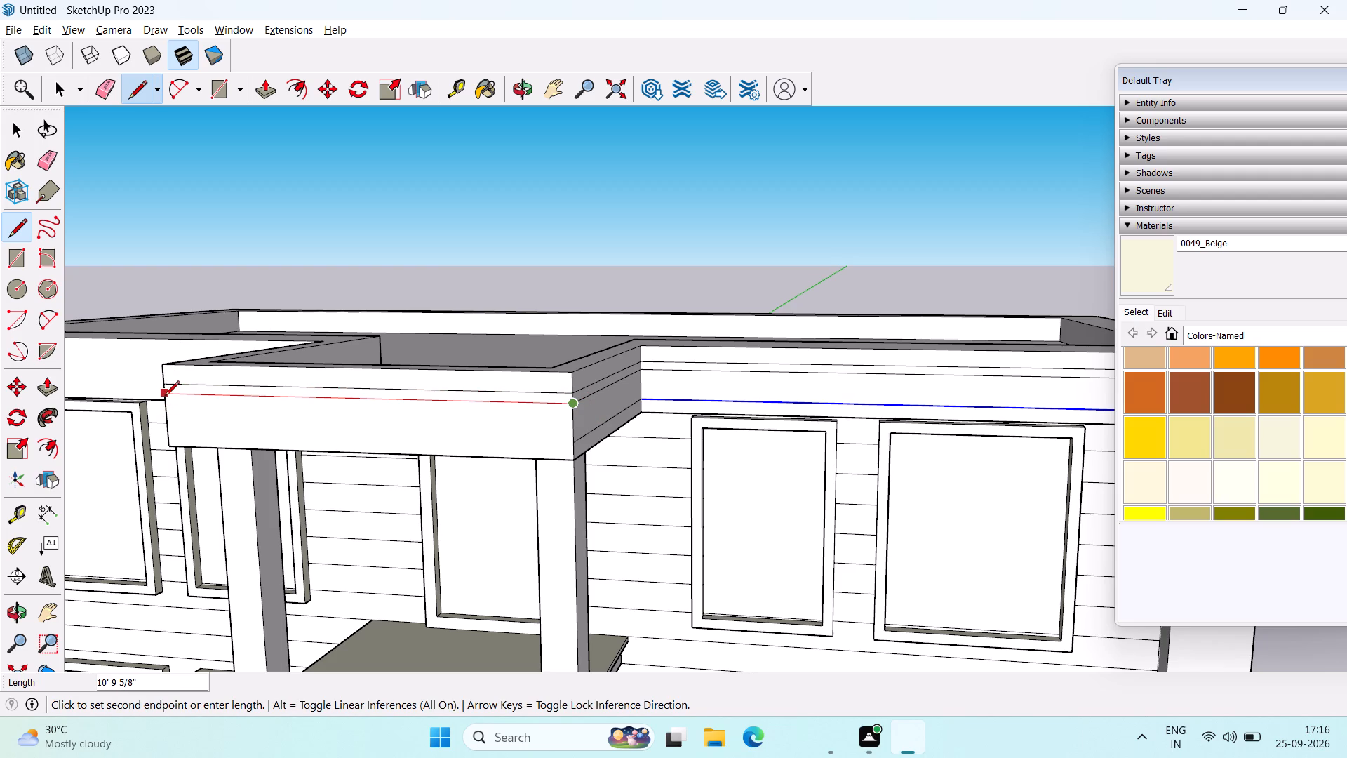
click(165, 397)
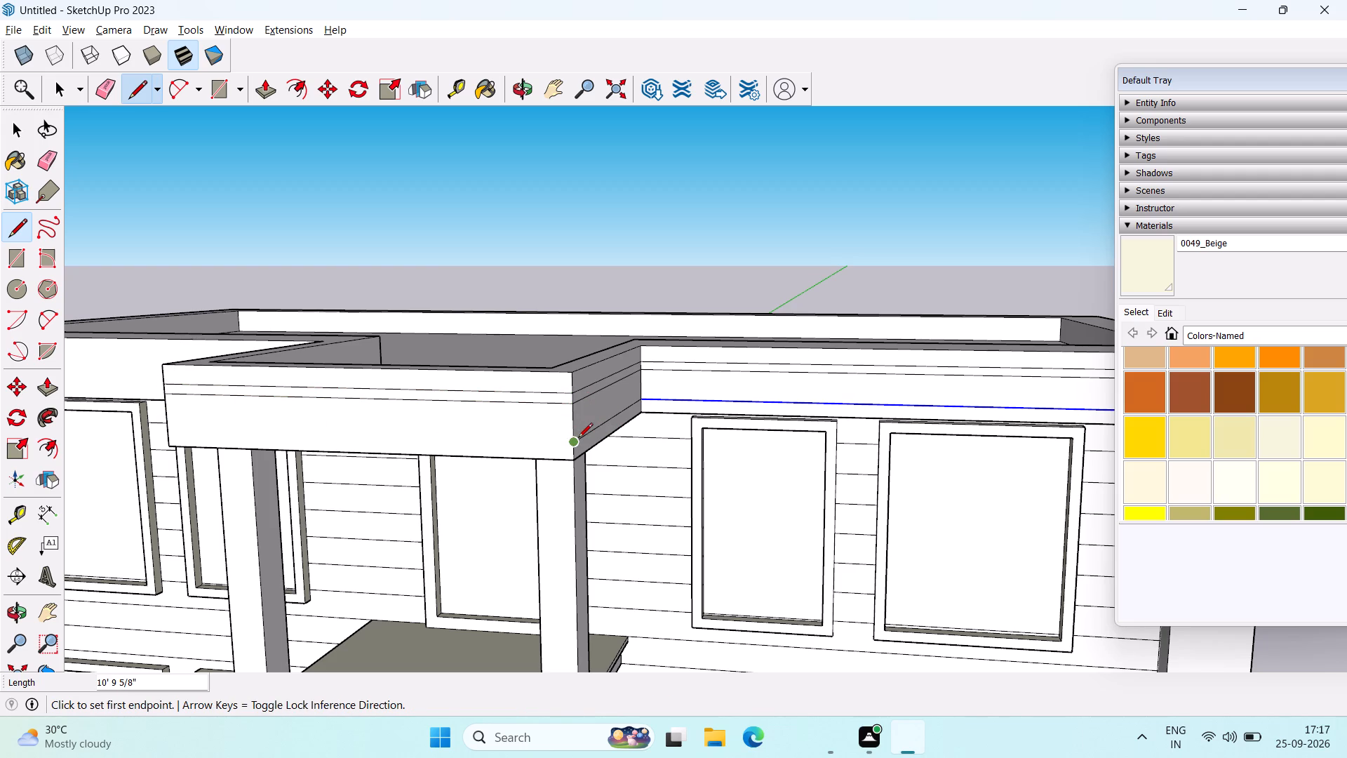
drag(578, 439, 572, 440)
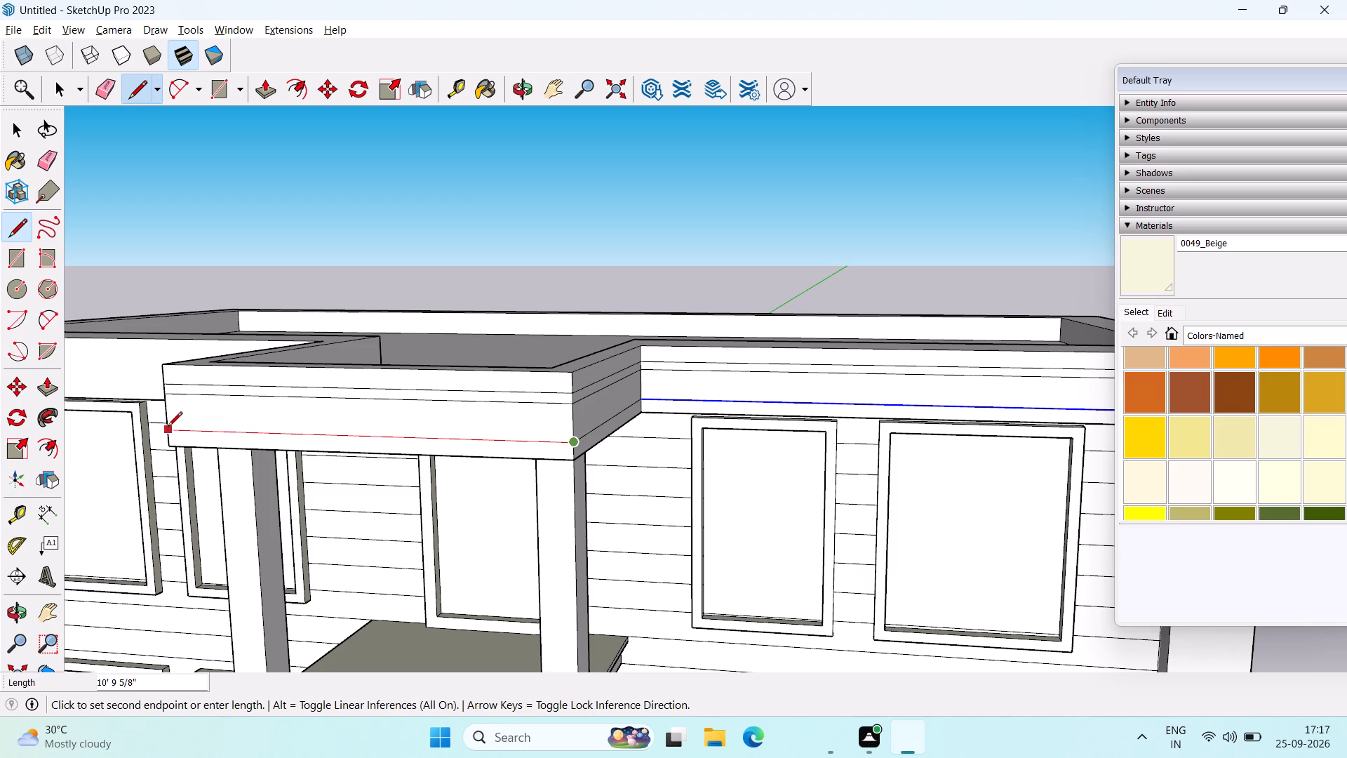
click(168, 427)
Draw the three matching band lines across the porch parapet's remaining side face, each about 7' 2 1/16" long.
middle_drag(169, 428, 607, 435)
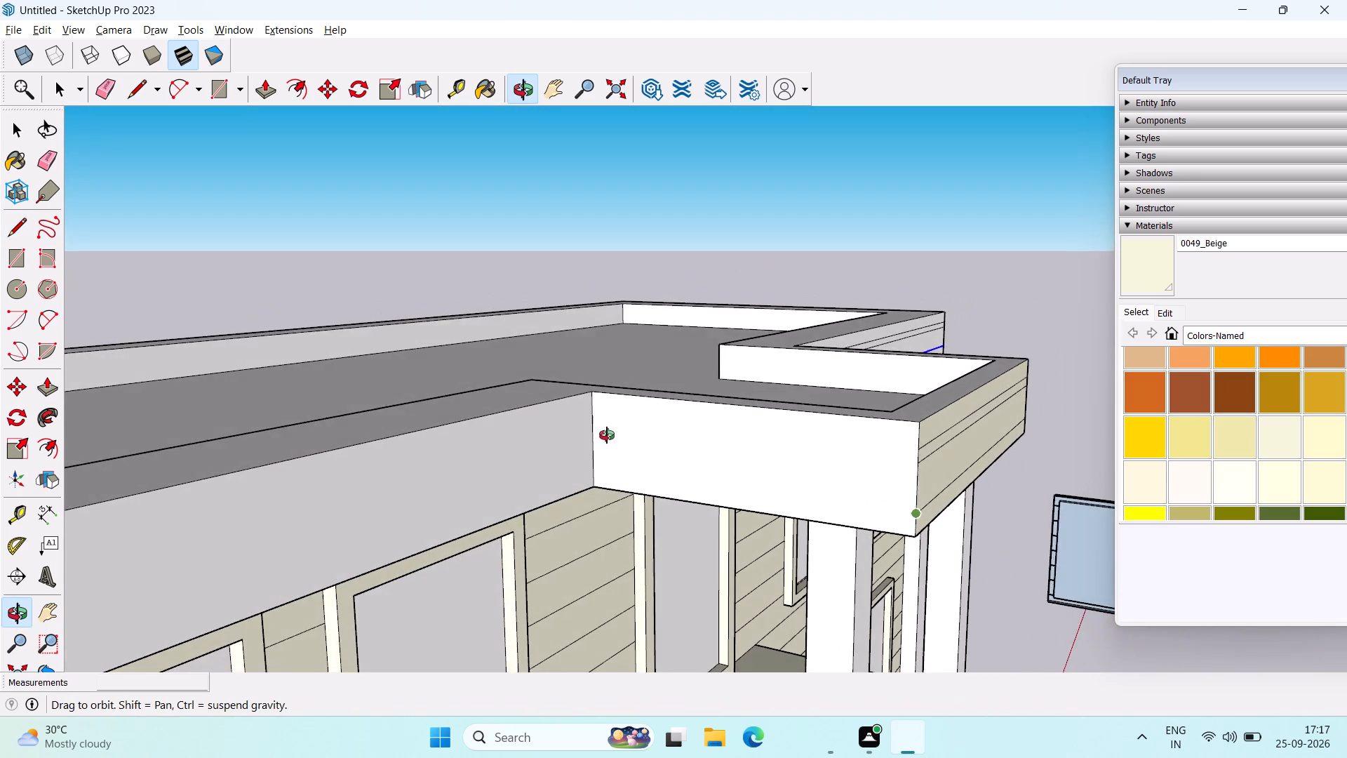
middle_drag(607, 435, 610, 422)
click(923, 484)
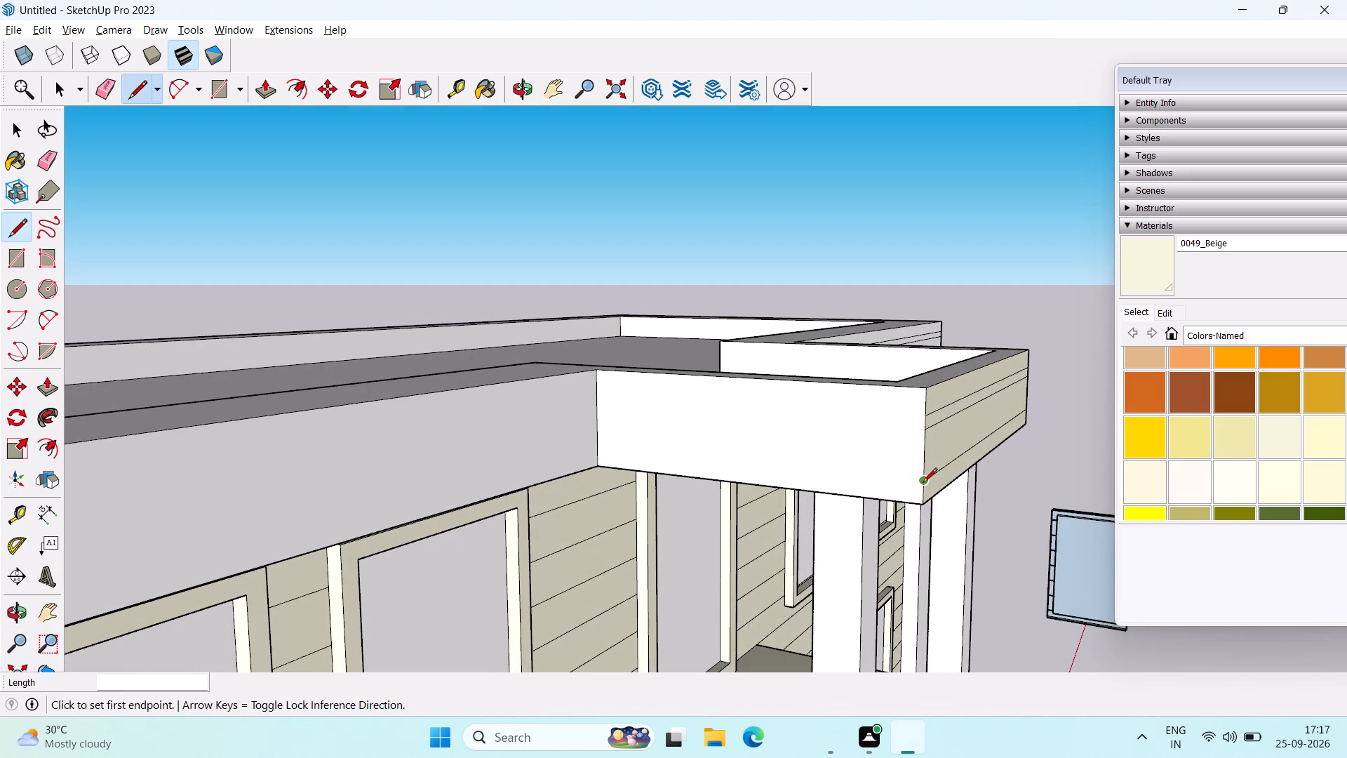
click(594, 444)
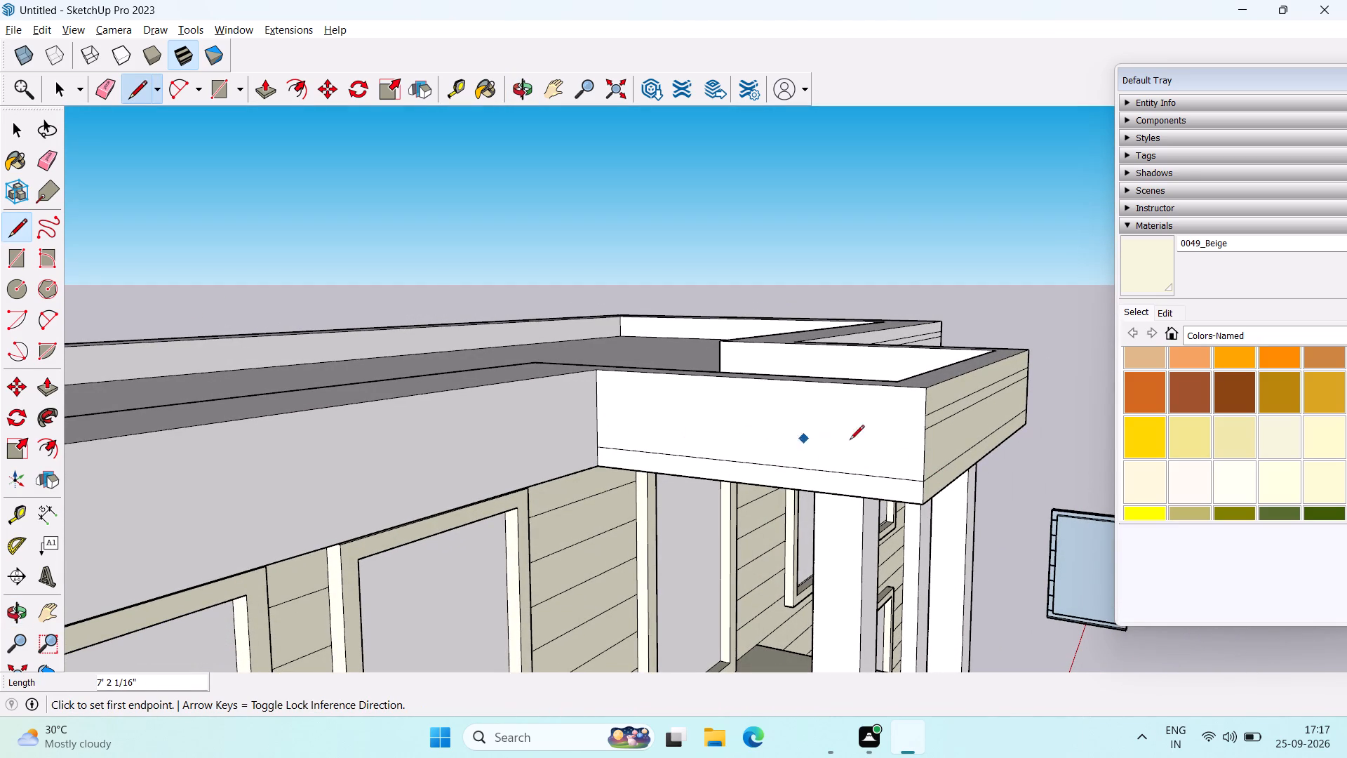
click(923, 430)
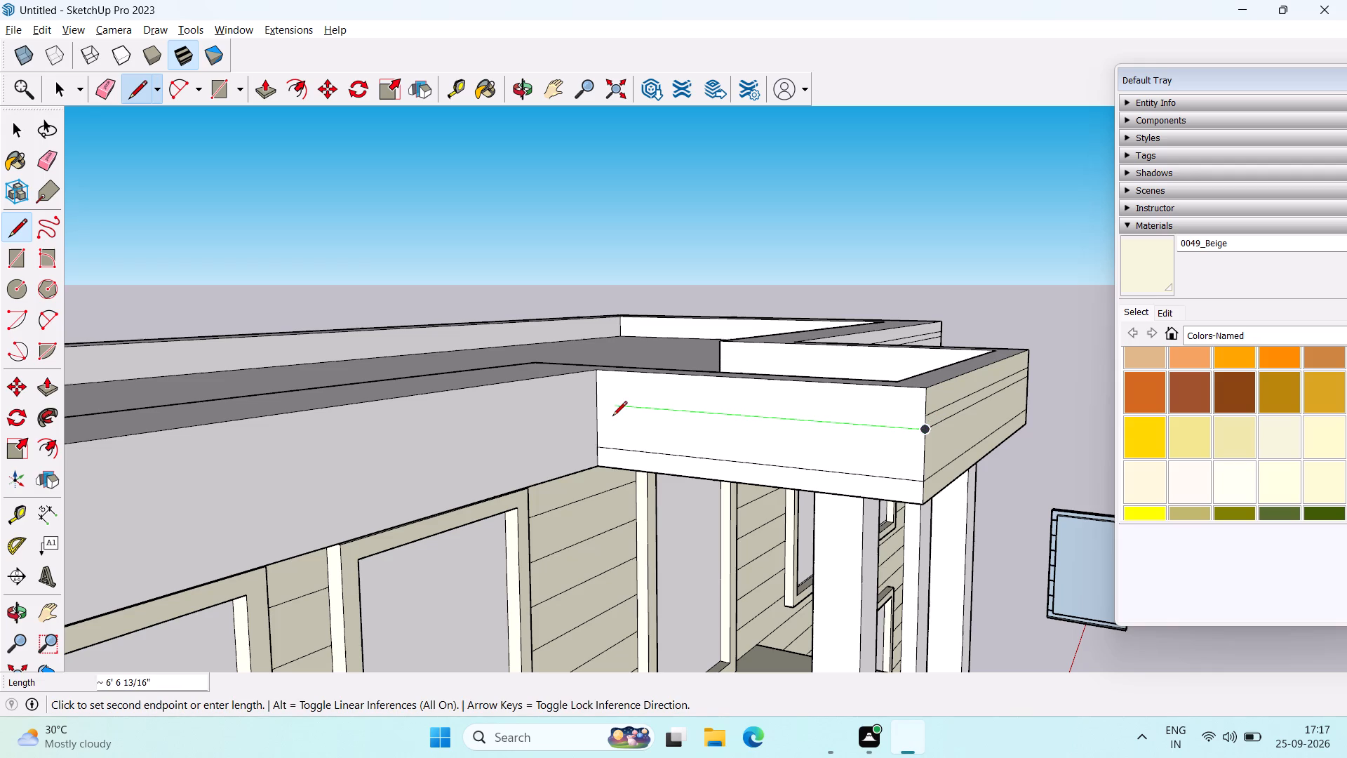
click(596, 403)
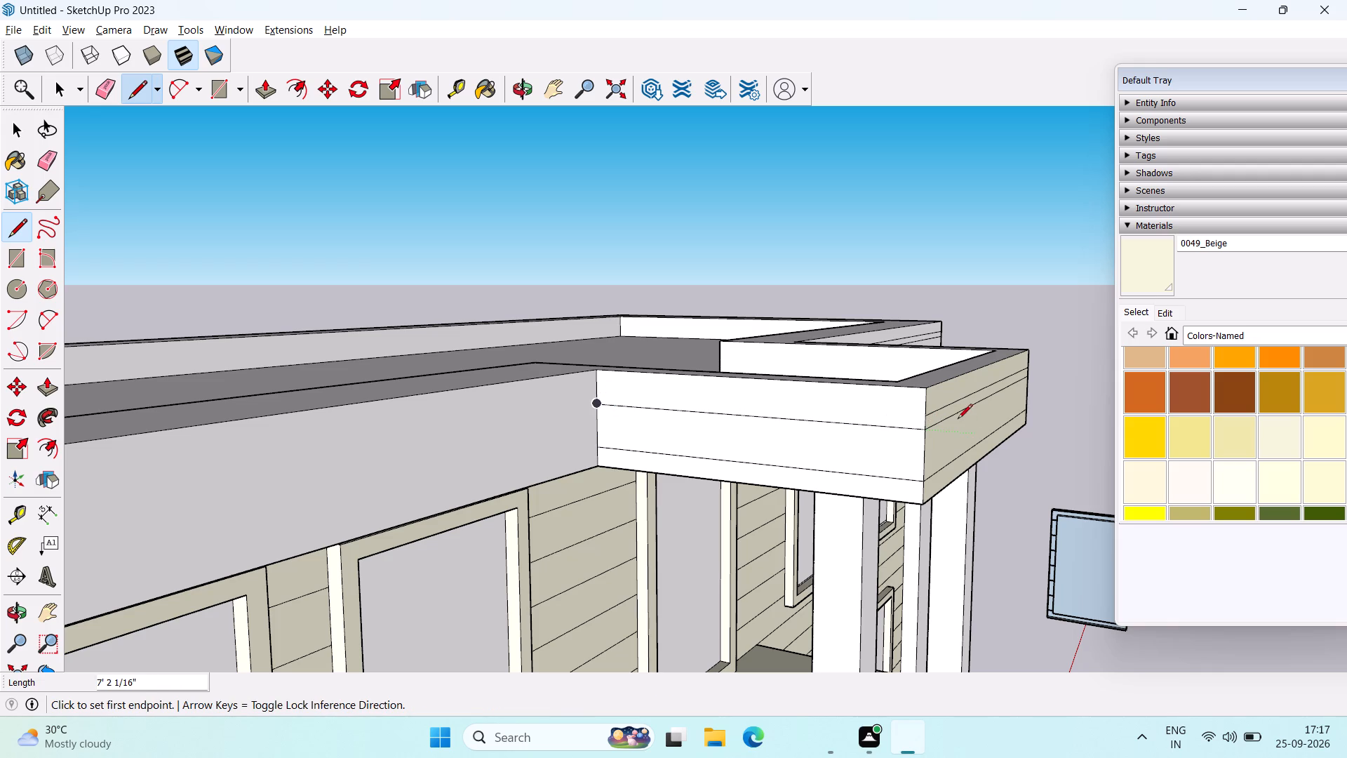
click(928, 413)
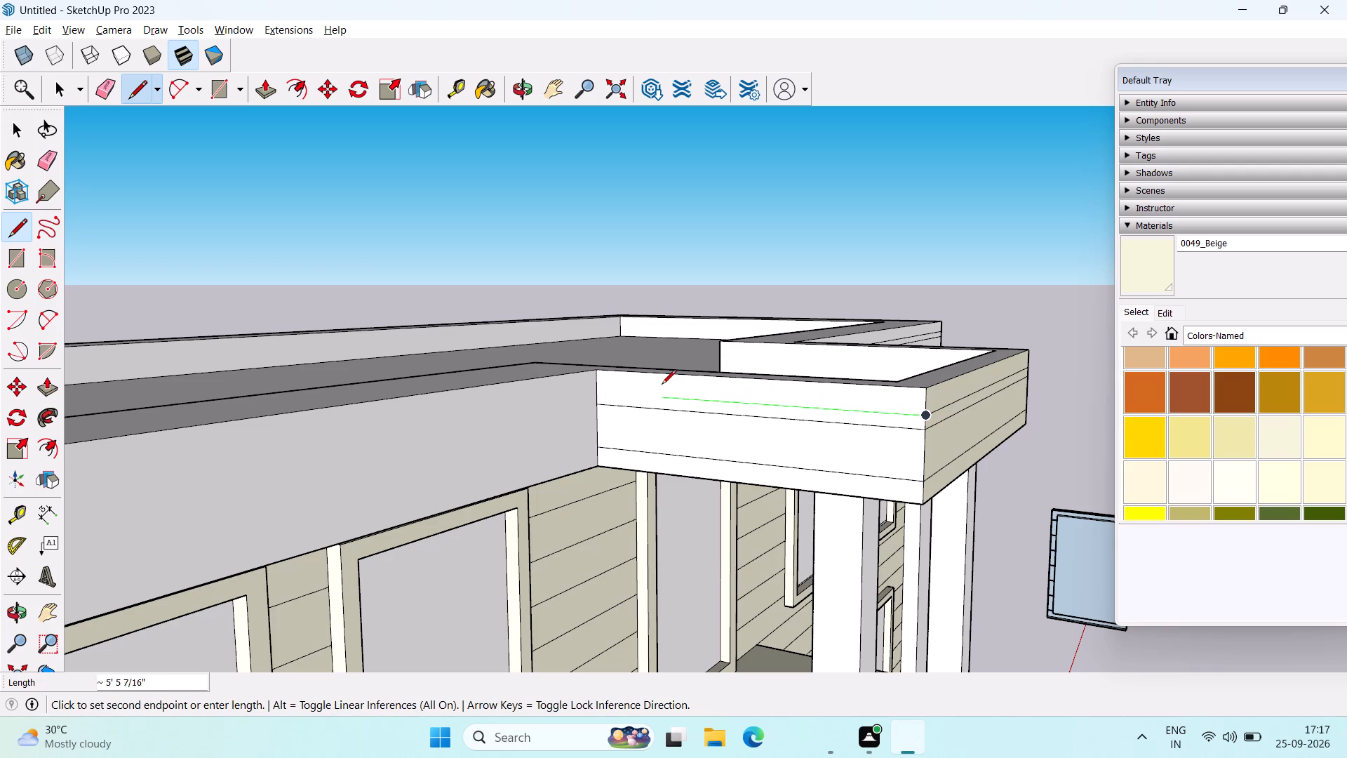
click(604, 385)
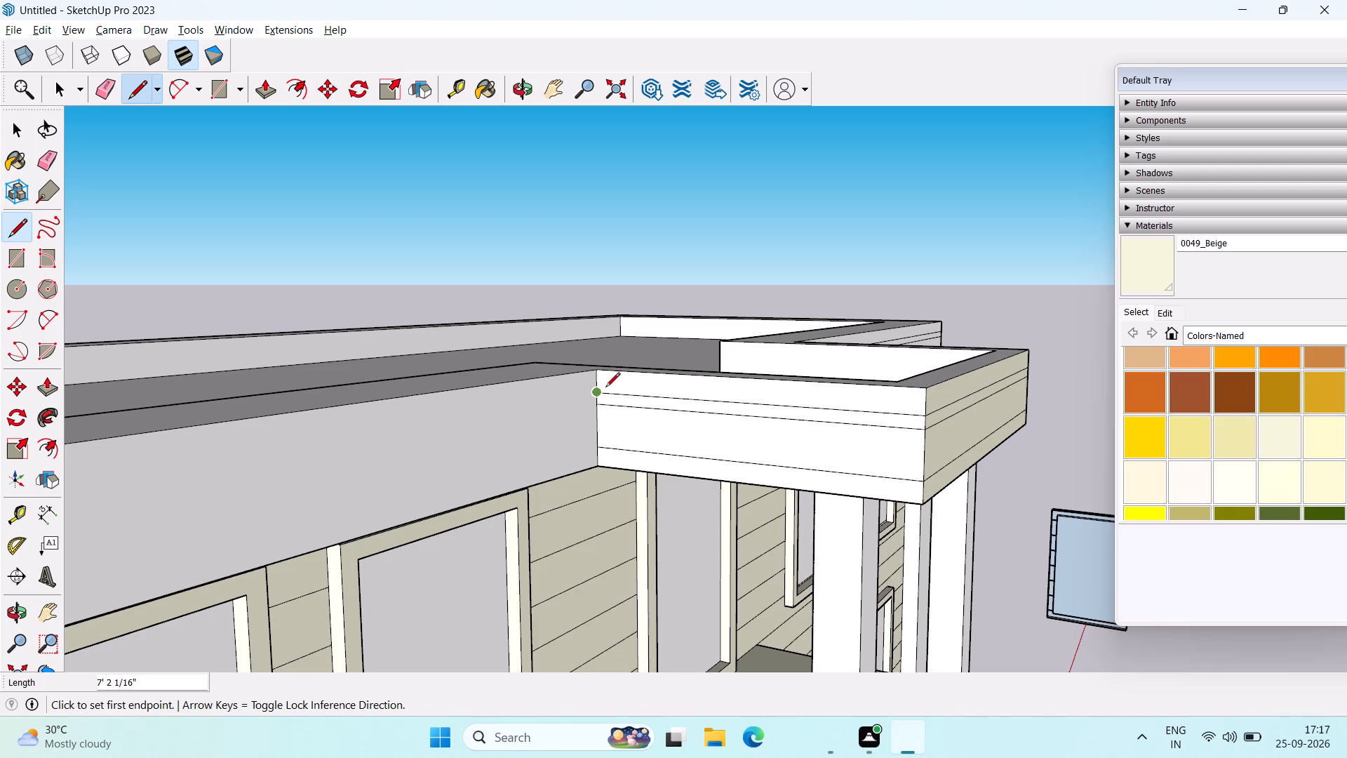
Examine the porch and front parapet faces from both sides to check where the band lines are still missing.
middle_drag(605, 387, 431, 370)
scroll(503, 380, down, 2)
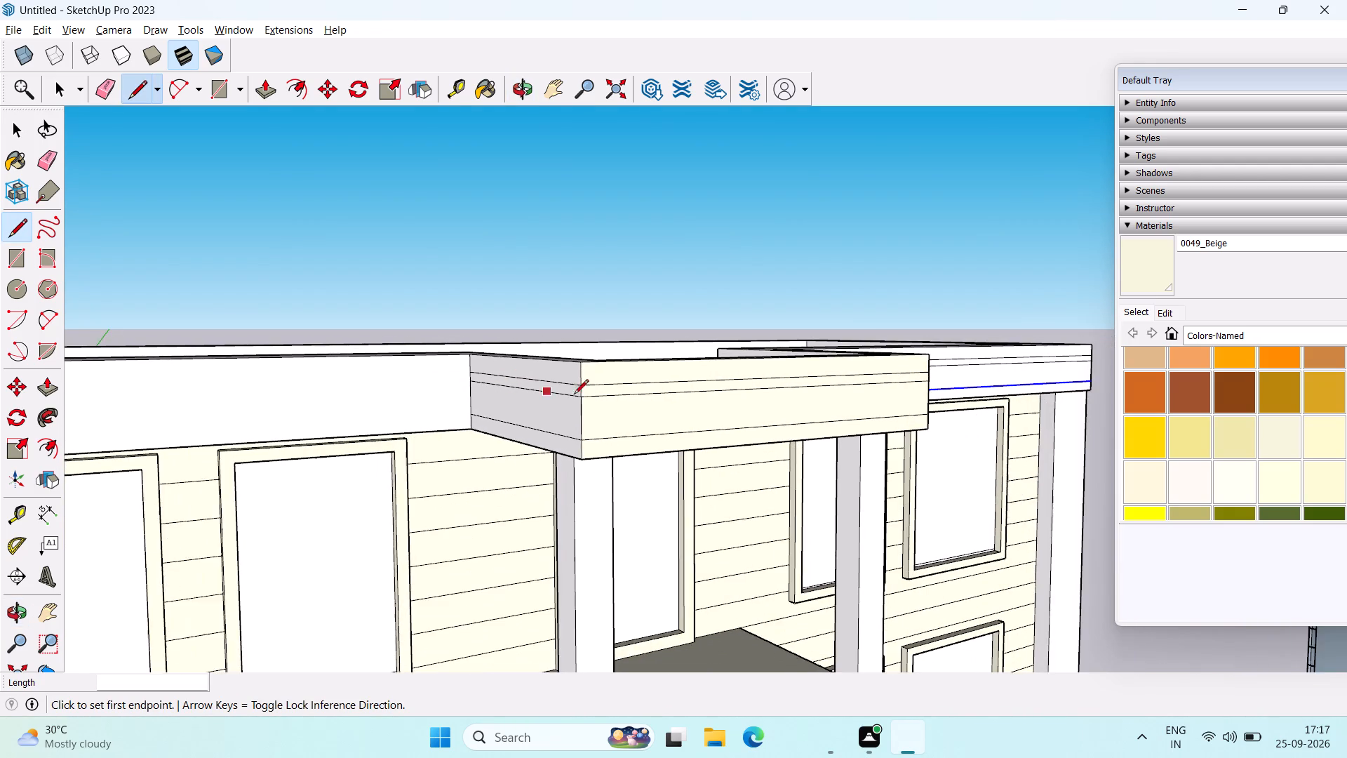
scroll(704, 414, down, 1)
middle_drag(694, 412, 431, 385)
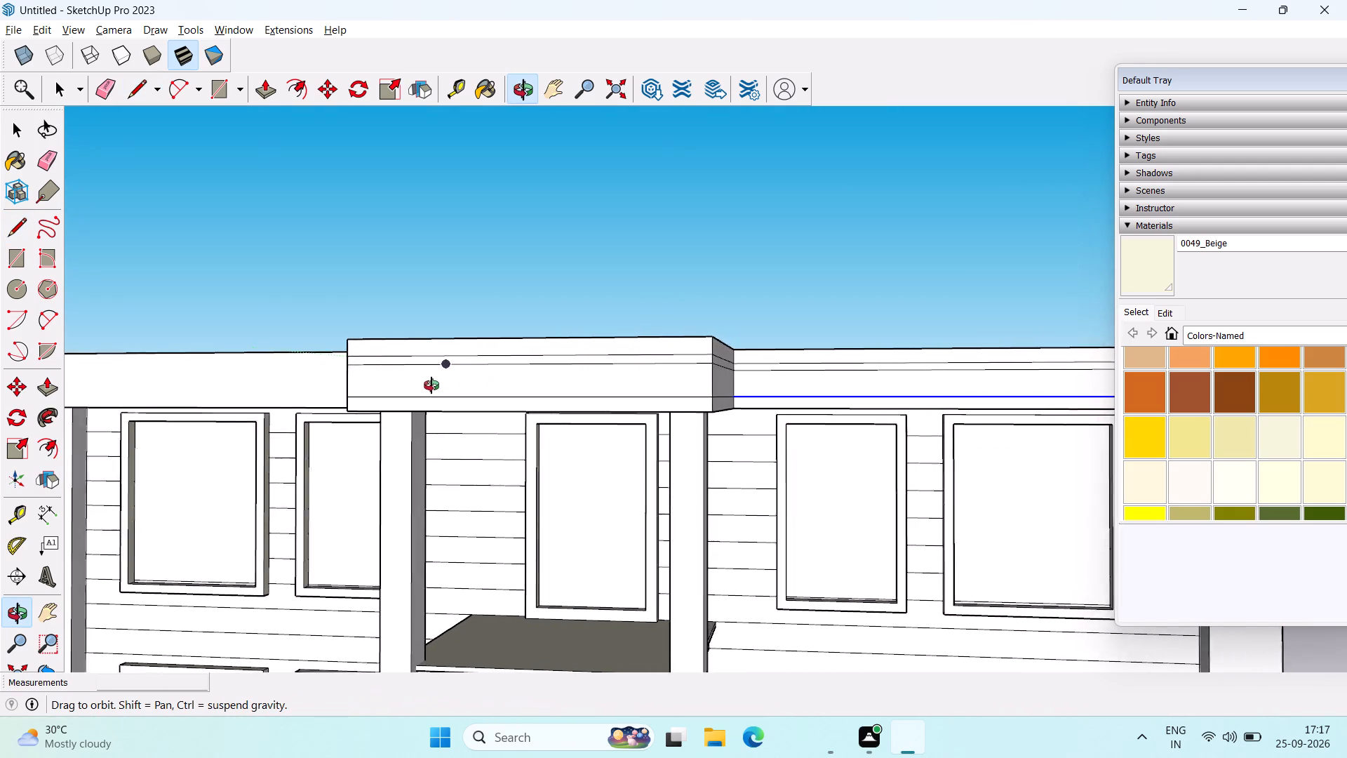
middle_drag(431, 385, 488, 417)
middle_drag(914, 437, 566, 397)
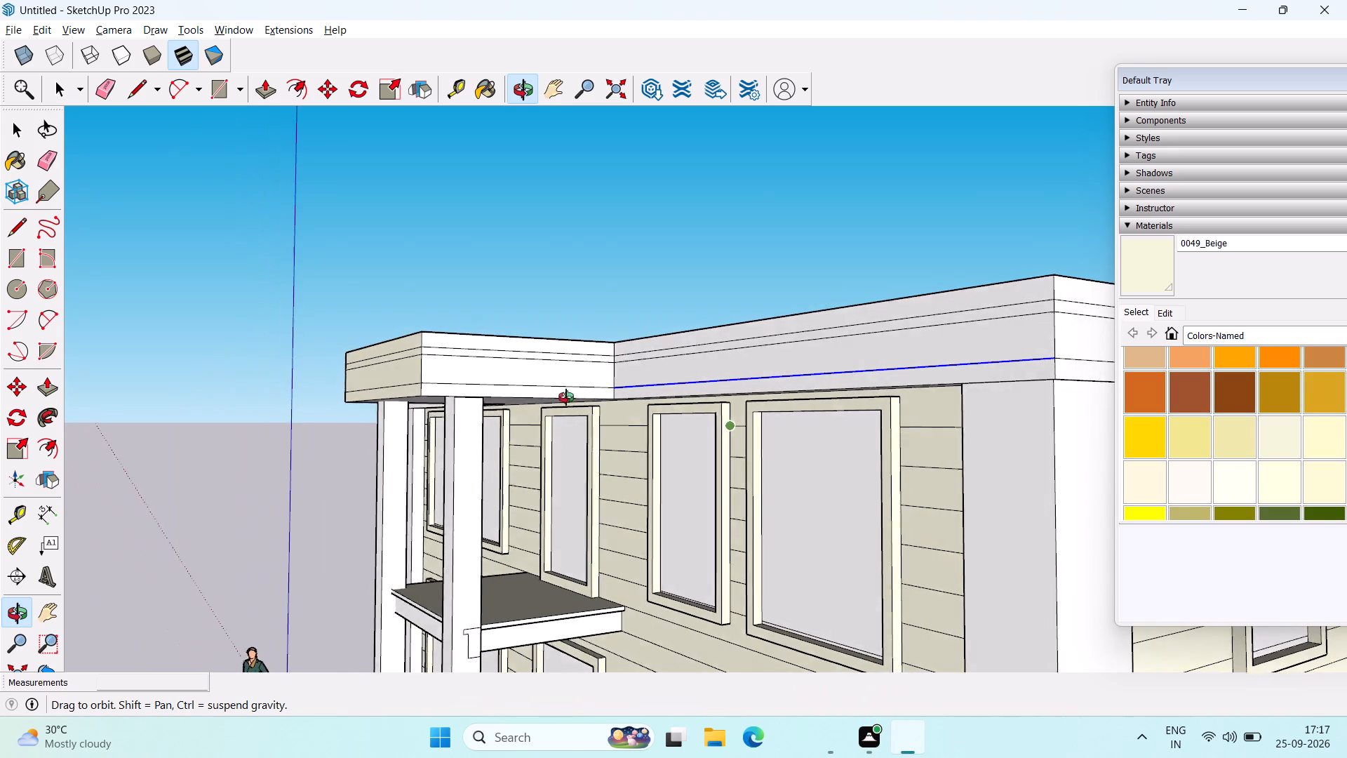
middle_drag(566, 397, 558, 359)
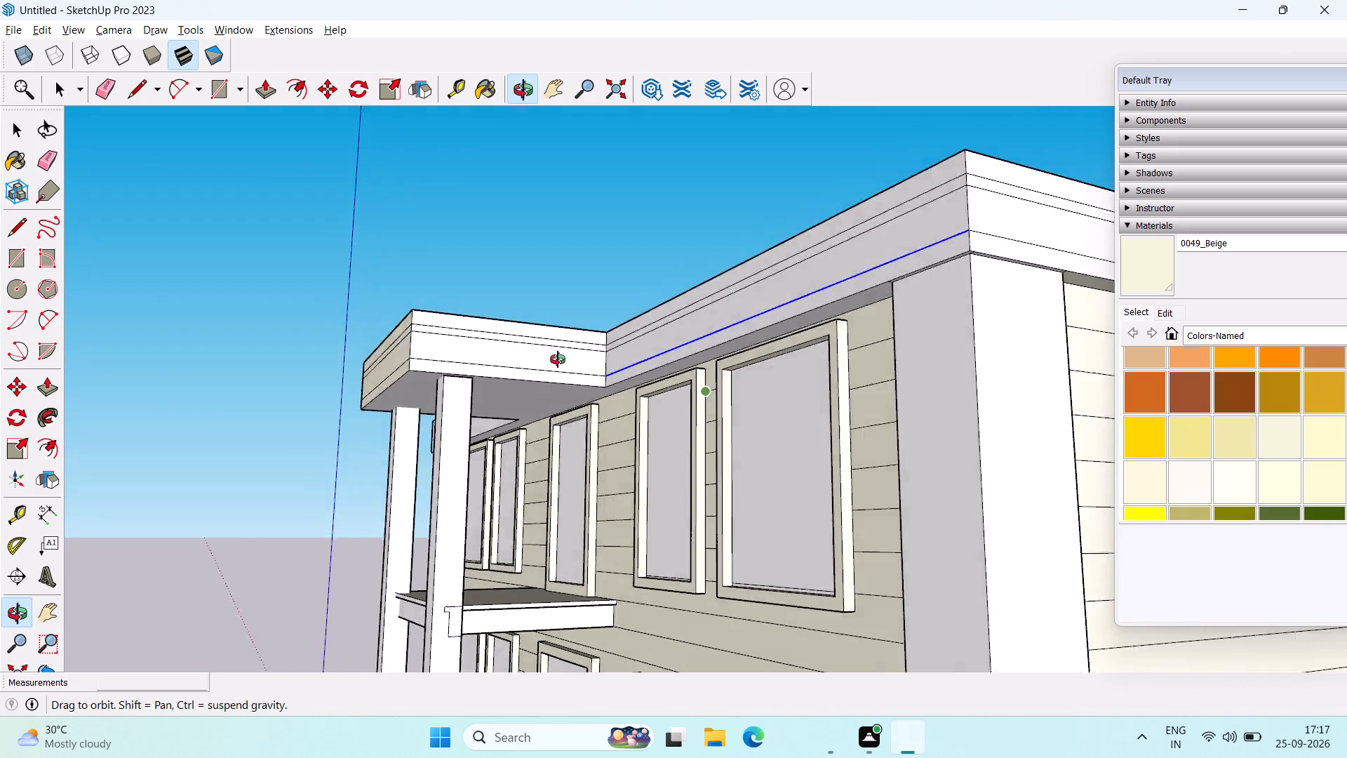
middle_drag(558, 359, 1071, 413)
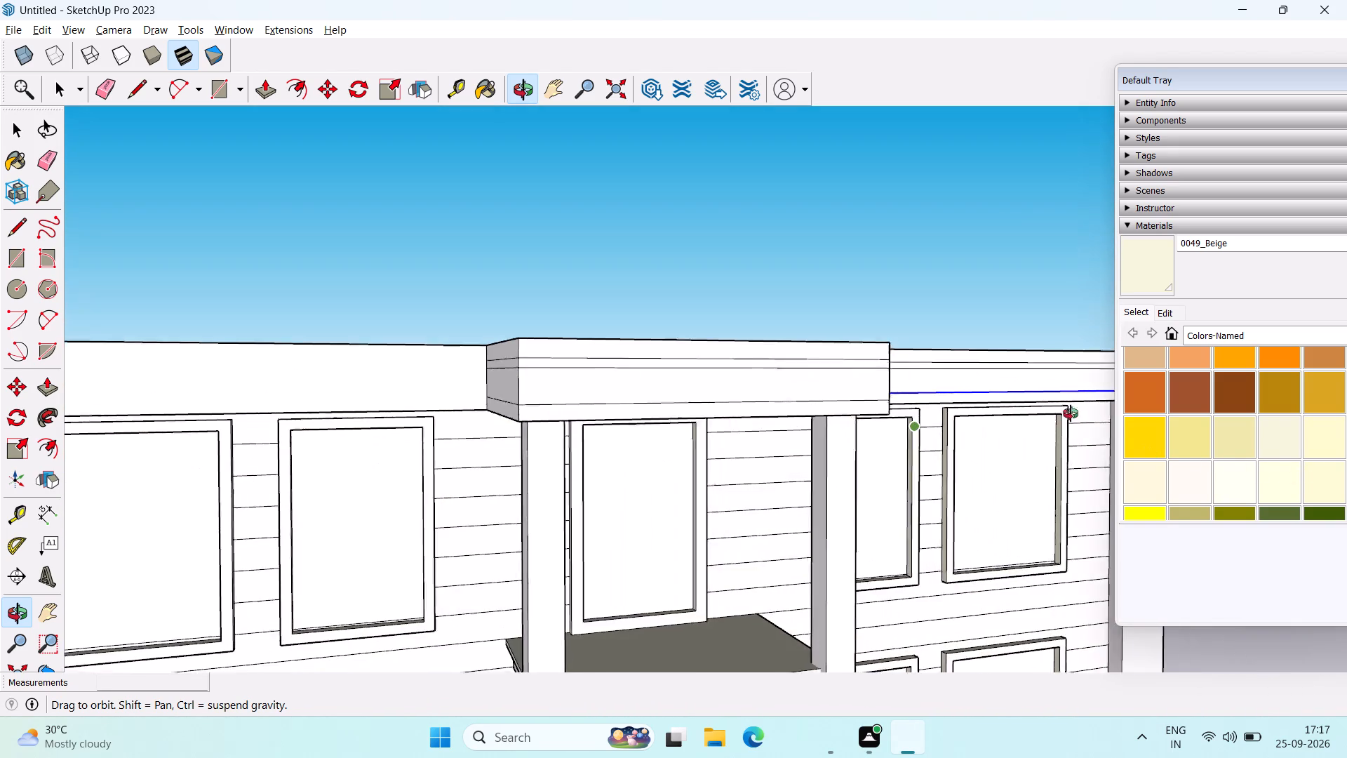
middle_drag(1071, 413, 1264, 430)
middle_drag(1014, 430, 1222, 460)
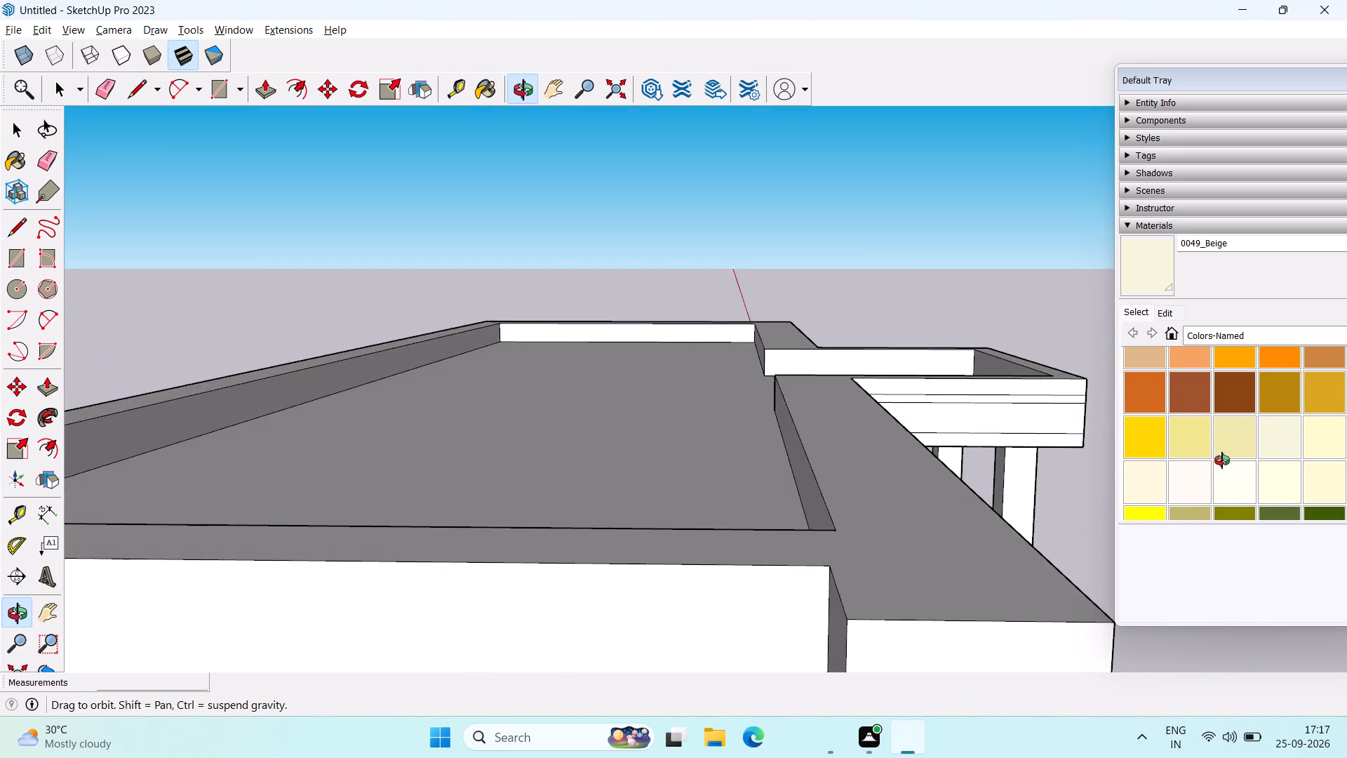
middle_drag(1222, 460, 1154, 431)
scroll(1054, 441, up, 4)
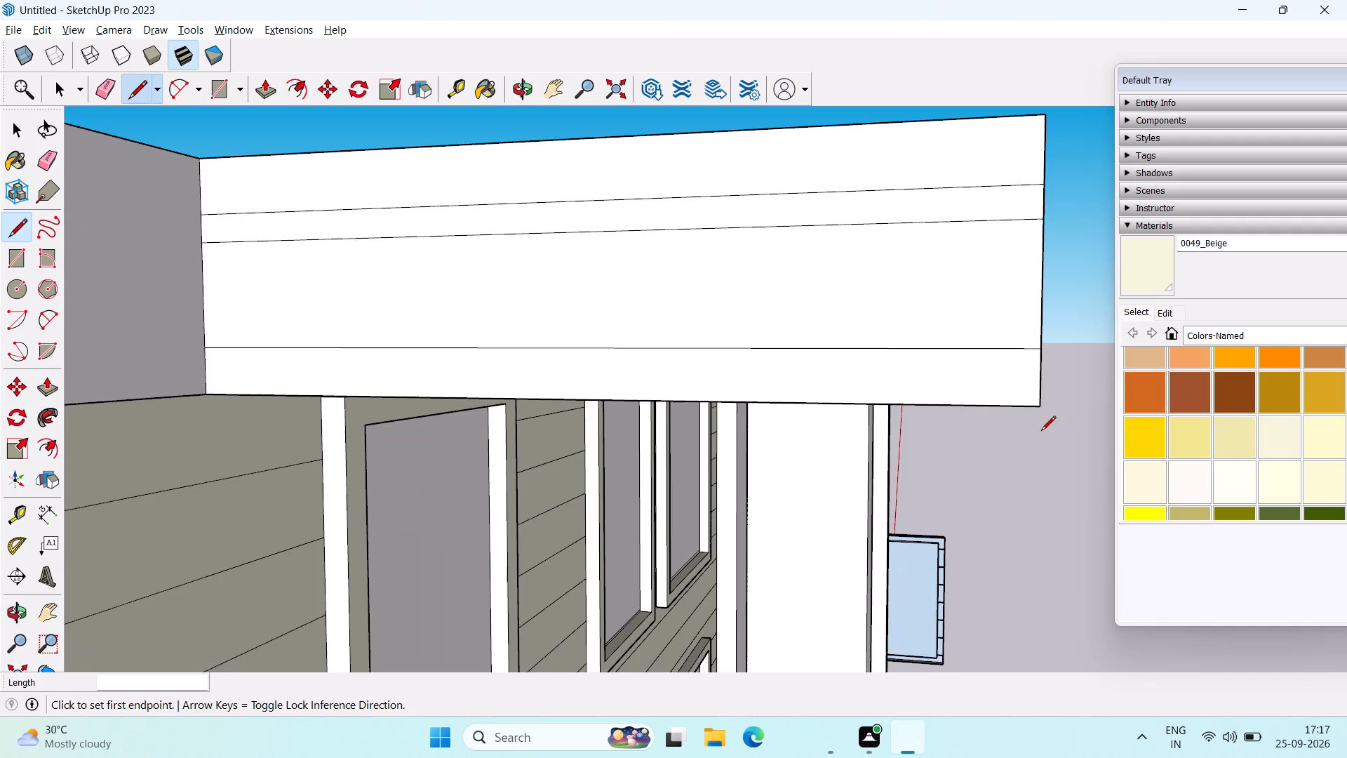
scroll(1043, 427, down, 1)
middle_drag(1047, 425, 1067, 434)
middle_drag(1080, 414, 1161, 339)
scroll(1160, 339, down, 3)
scroll(1032, 351, down, 2)
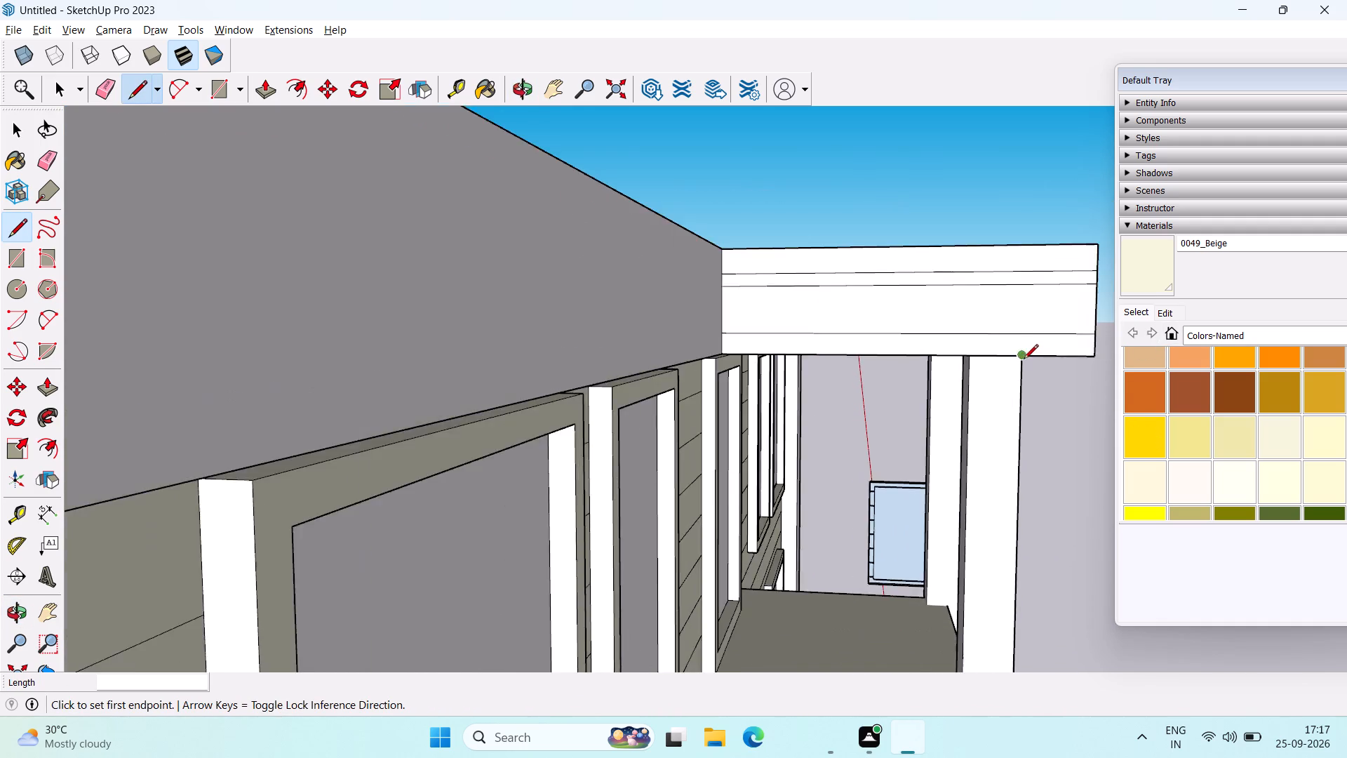
scroll(1024, 360, down, 5)
Draw the three band lines along the front parapet face on the porch's unlined side, each about 19' 3 3/16" long.
middle_drag(1030, 357, 896, 384)
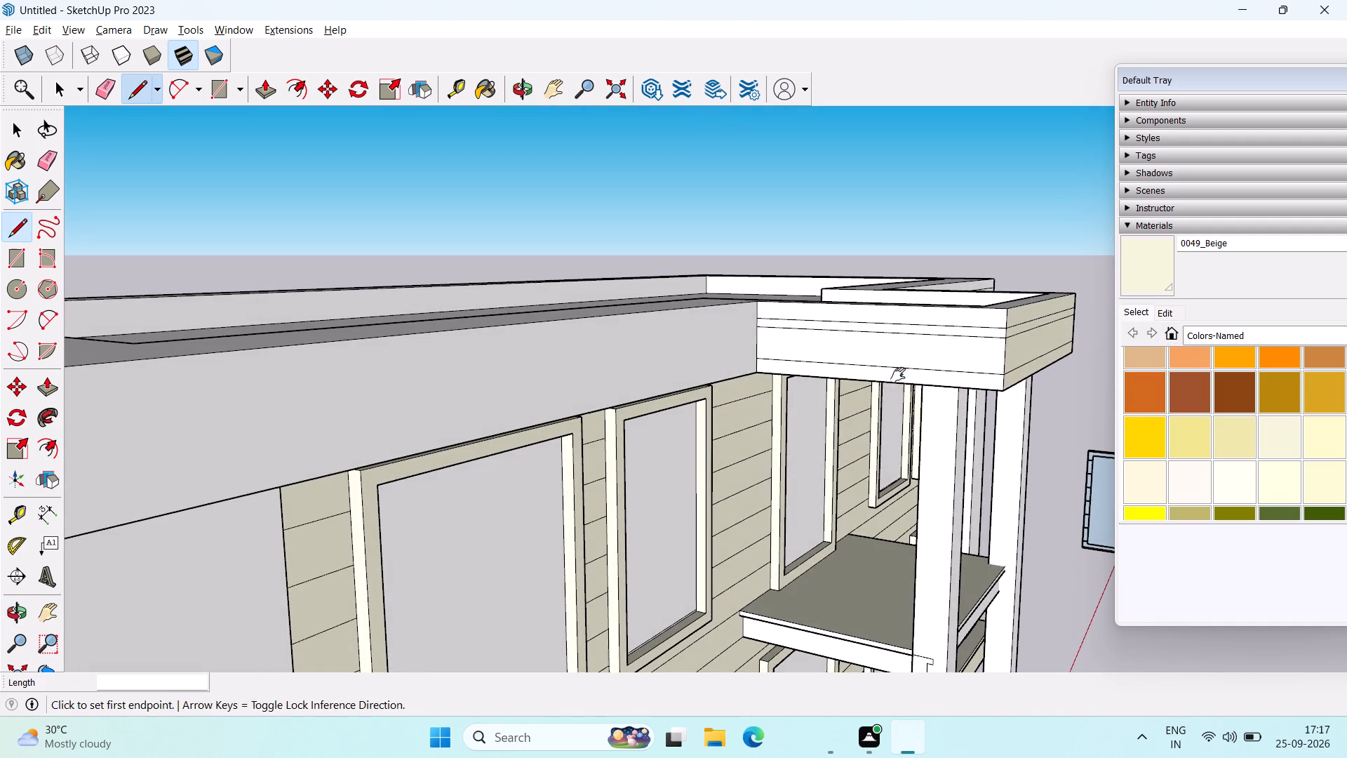
shift+middle_drag(898, 375, 1045, 333)
click(894, 275)
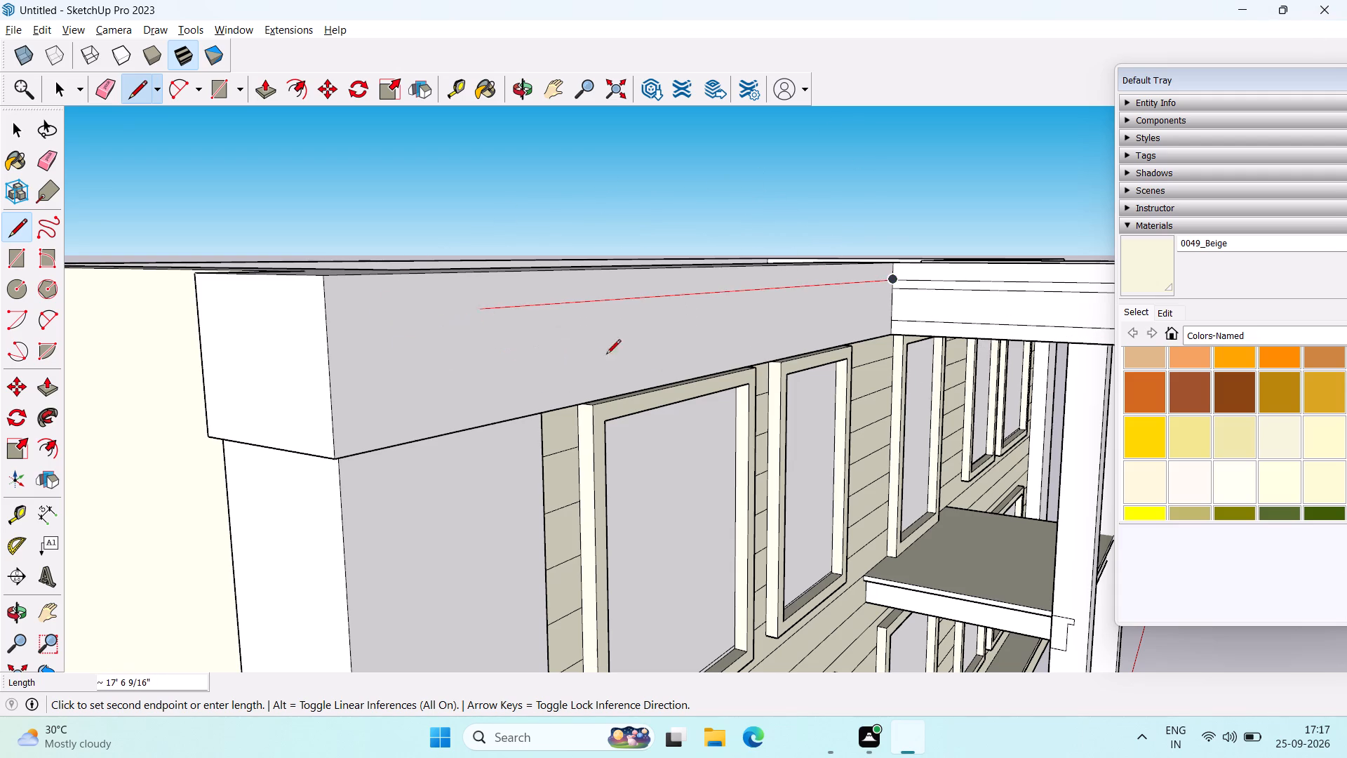
click(325, 320)
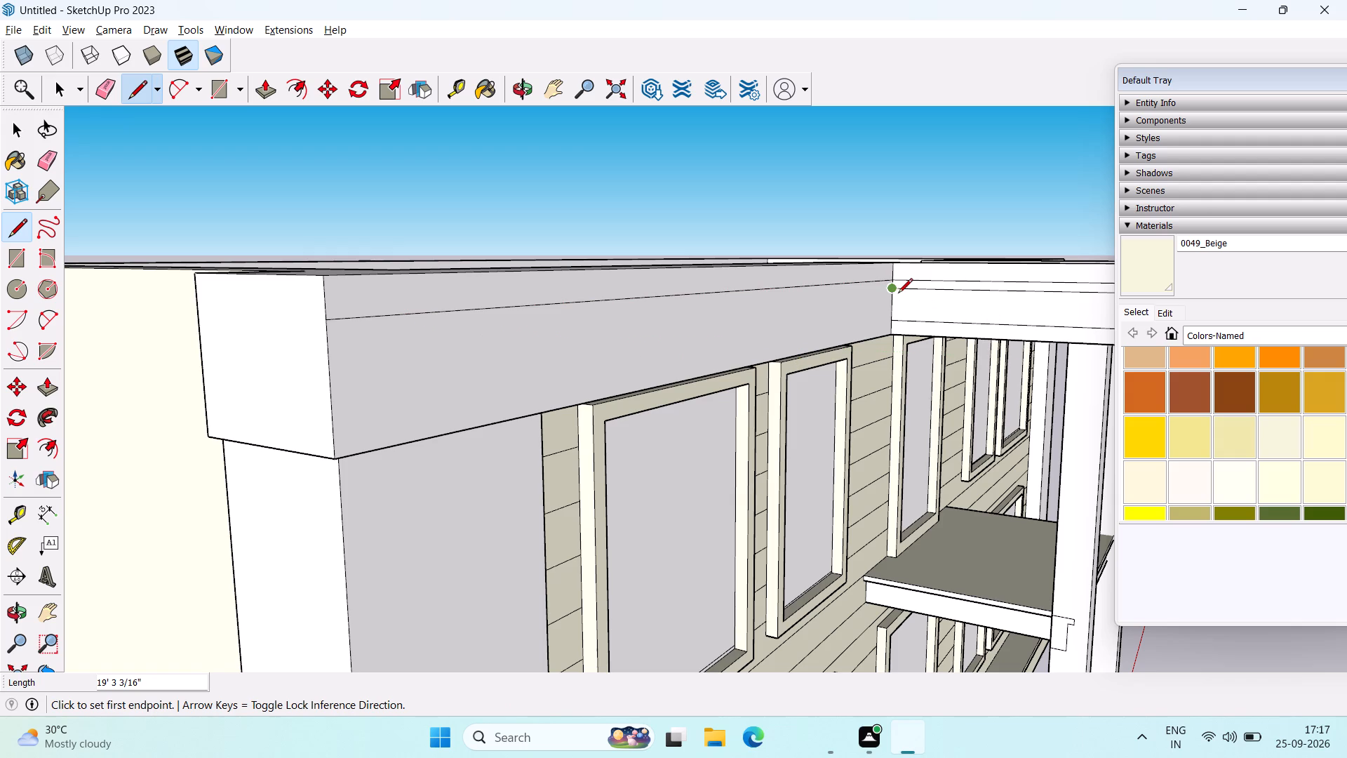
click(894, 294)
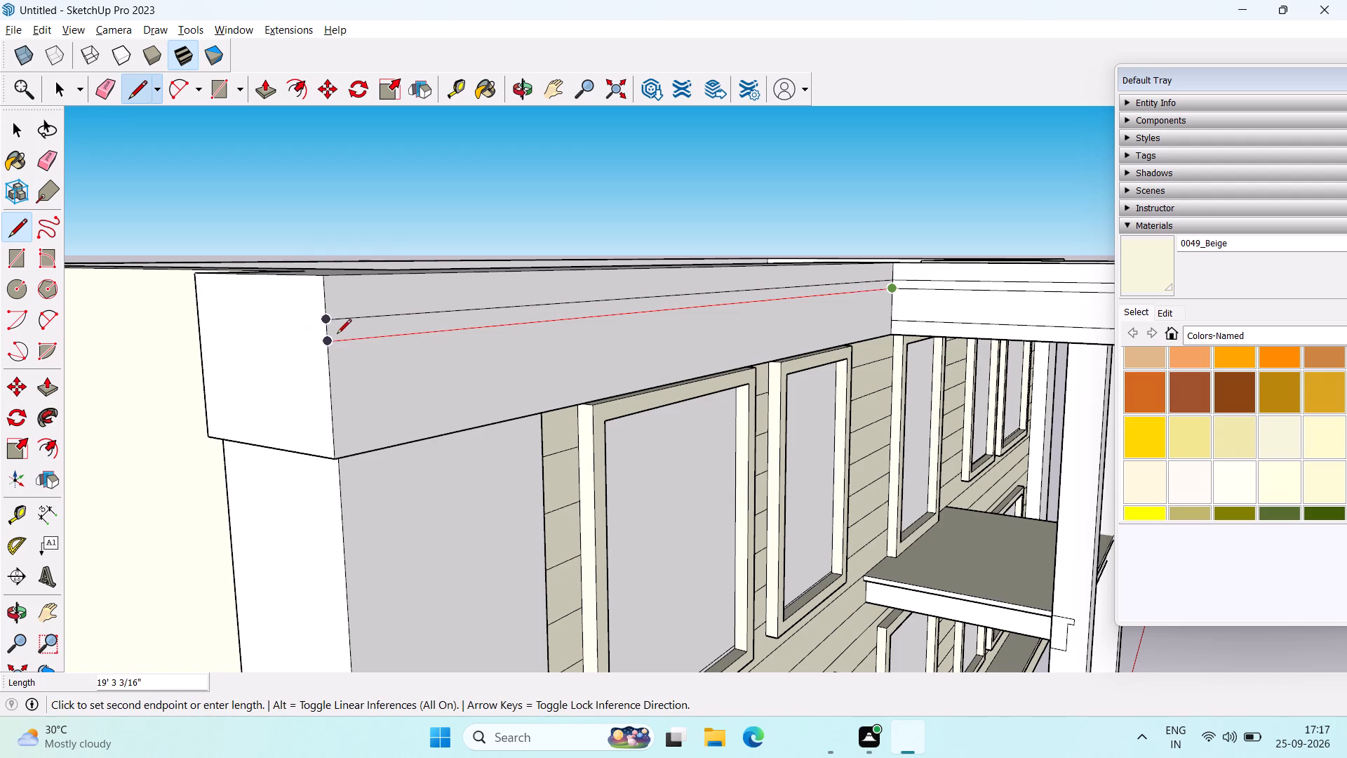
click(320, 331)
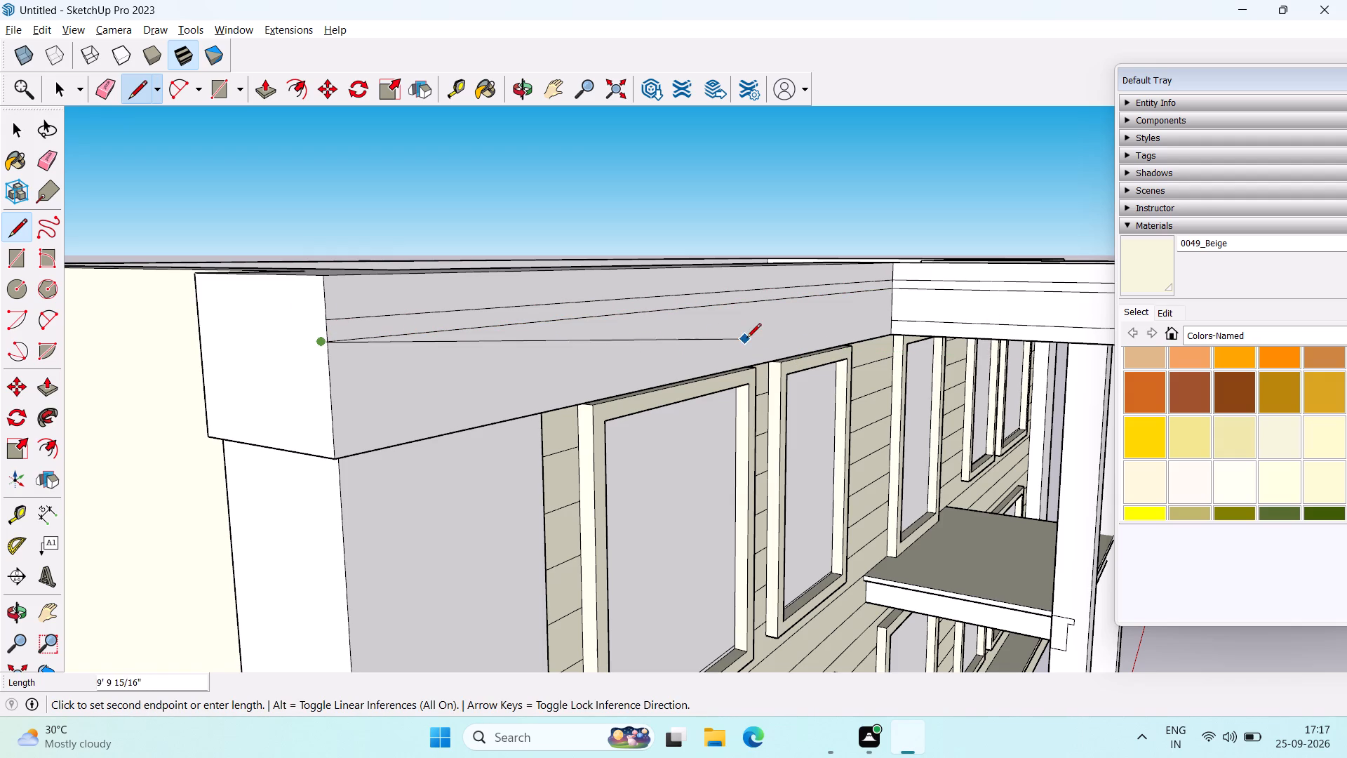
scroll(360, 336, up, 8)
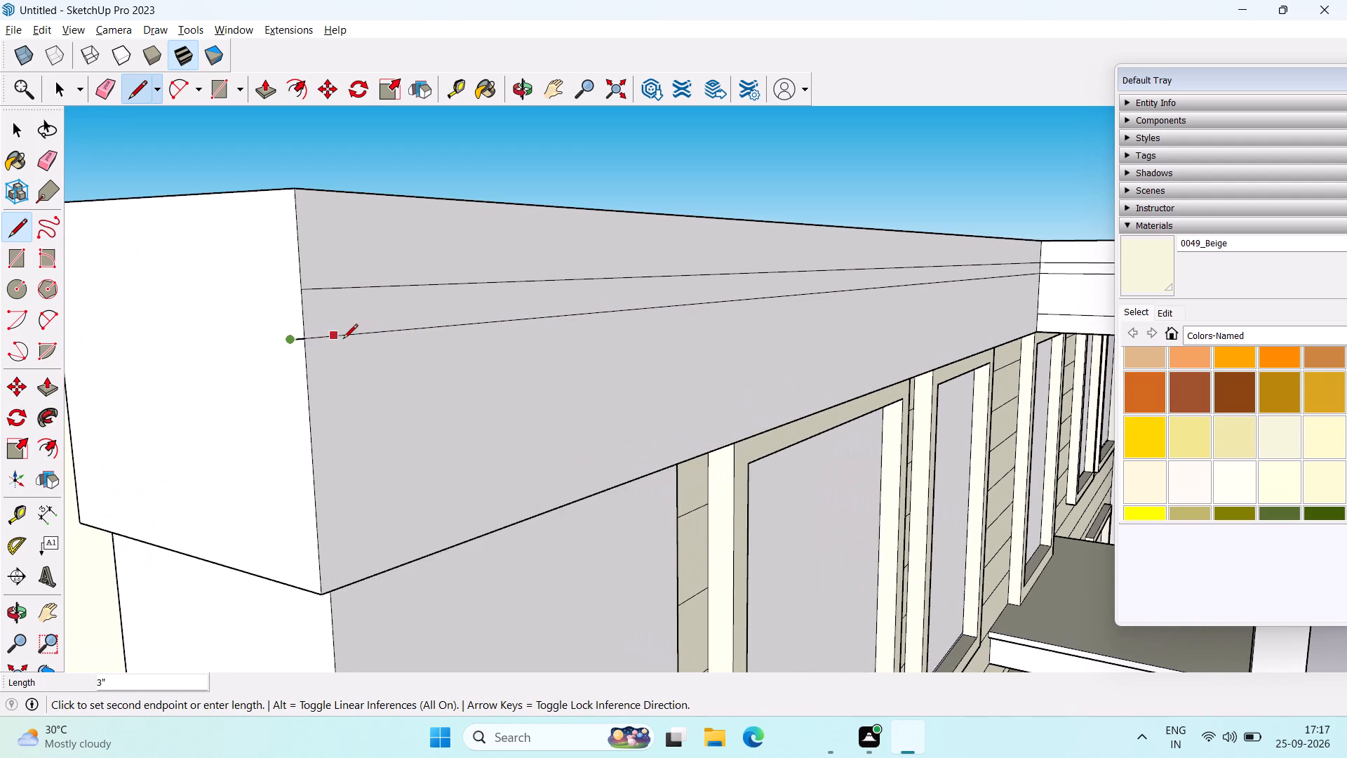
key(Escape)
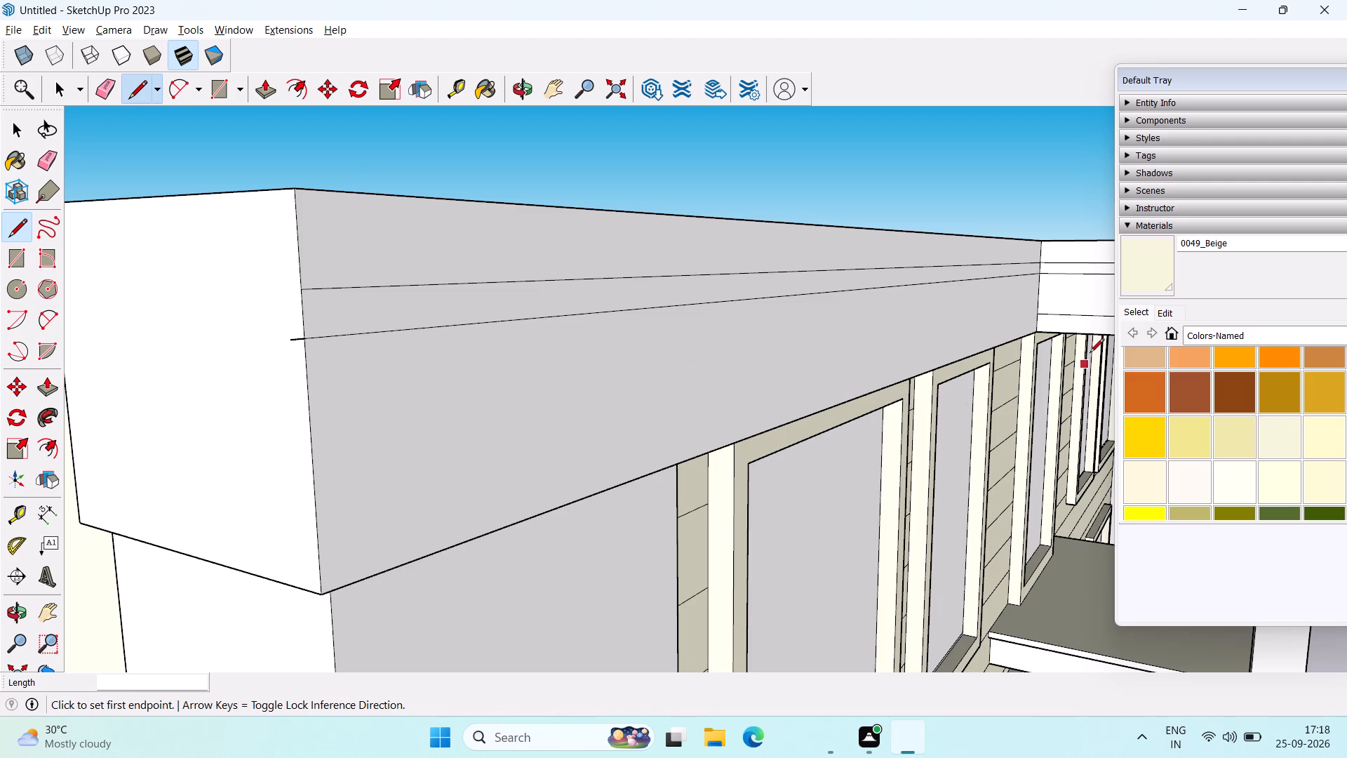
click(1037, 312)
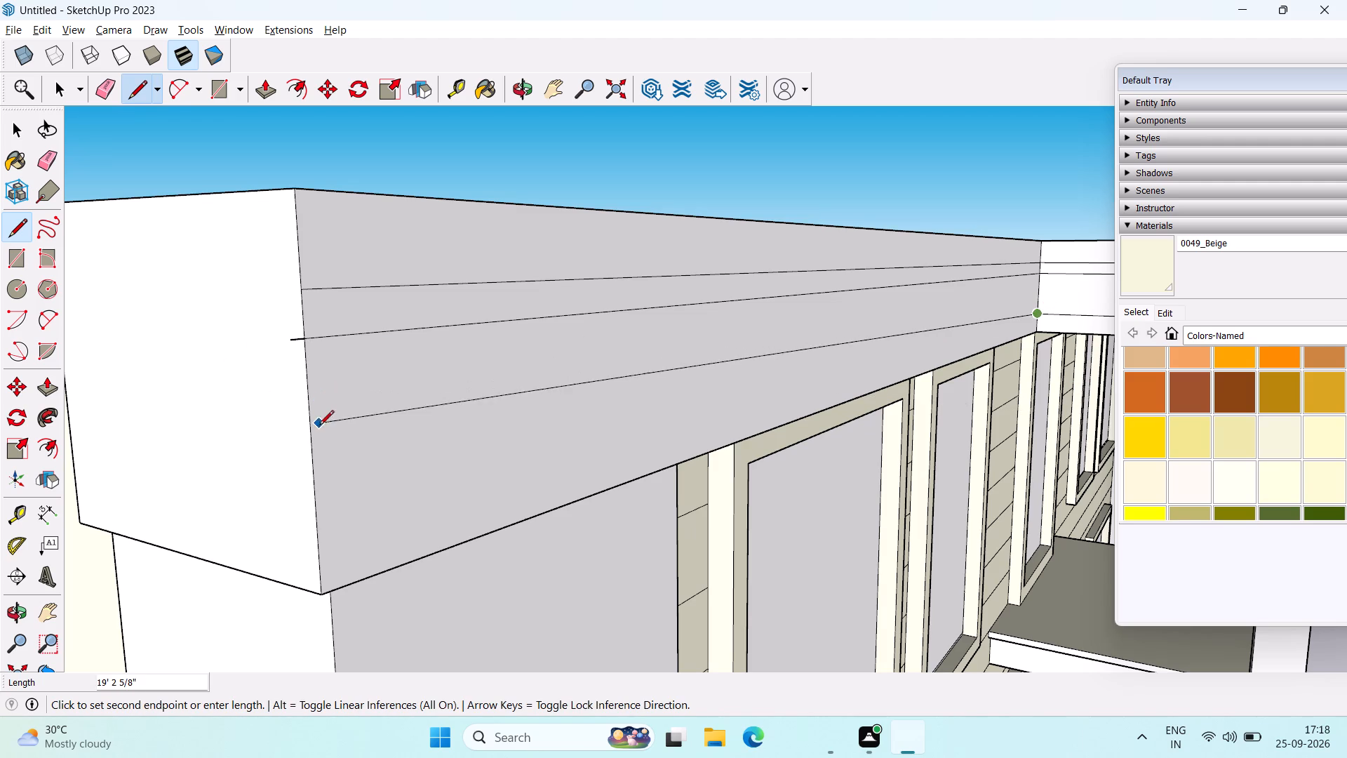
scroll(319, 470, down, 2)
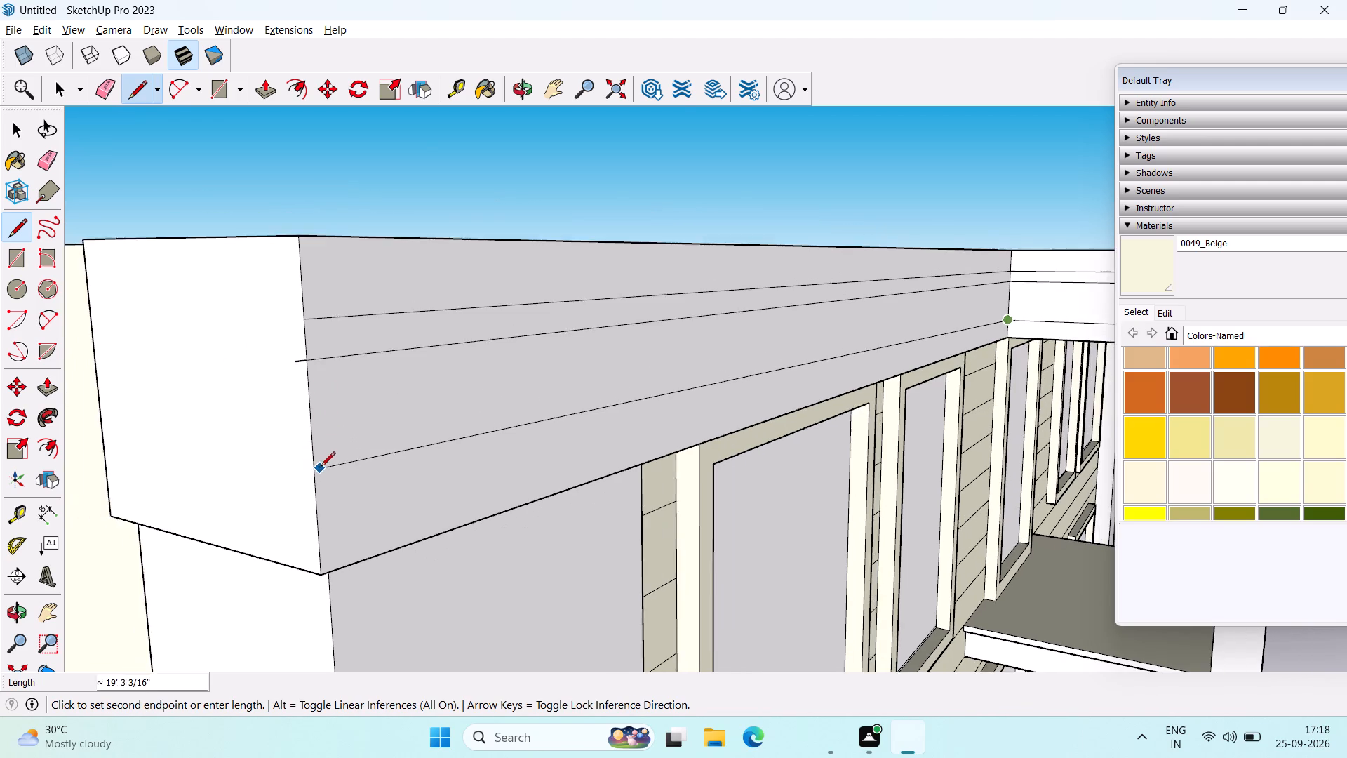
scroll(321, 467, down, 2)
click(320, 500)
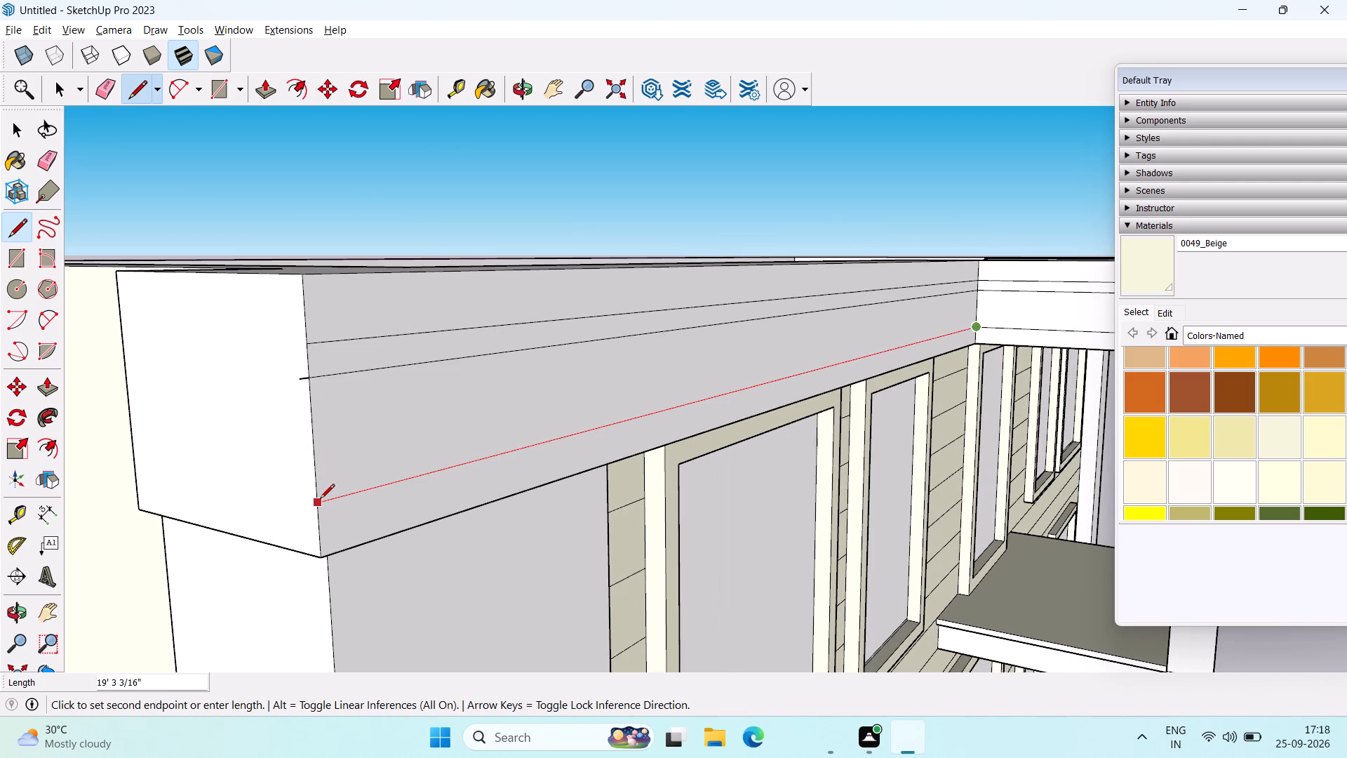
Delete the short stray line end sticking out past the front parapet's outer corner at the middle band line.
key(space)
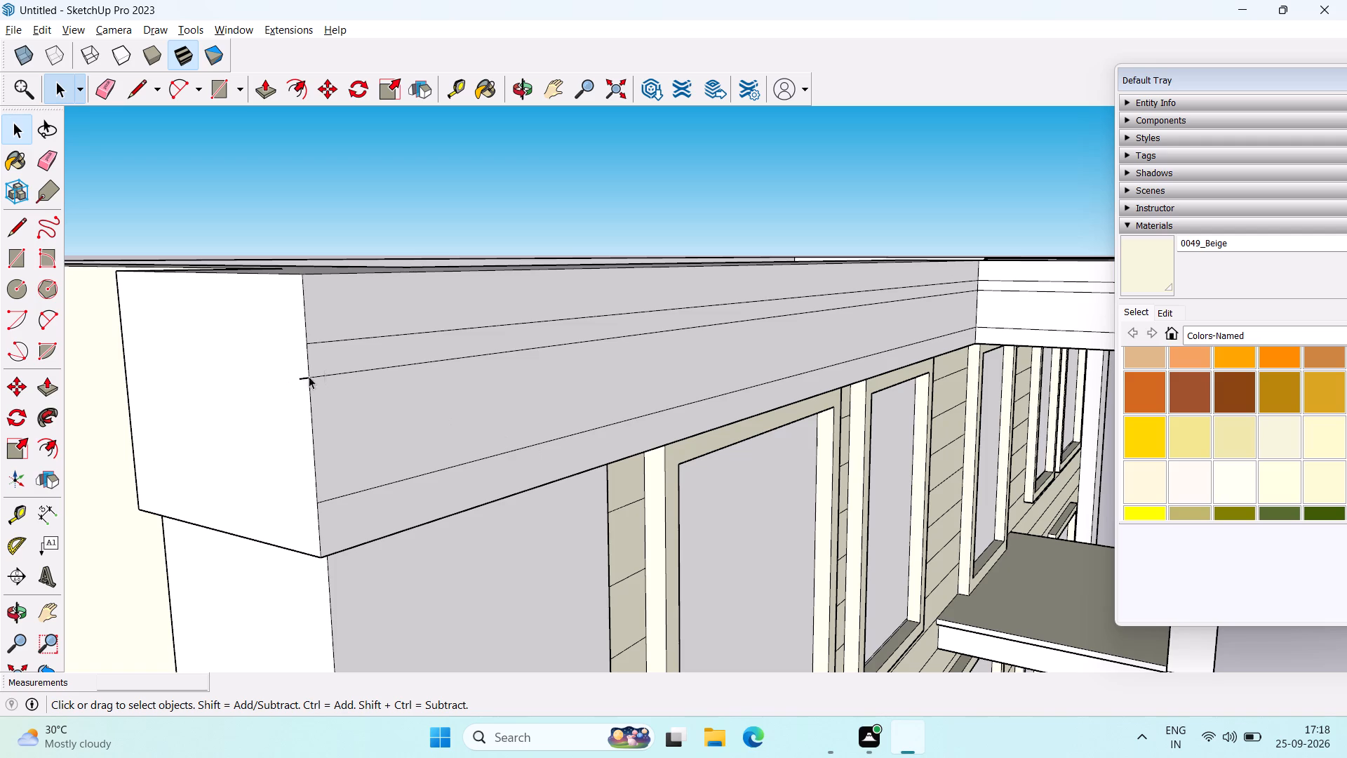
click(301, 376)
key(Delete)
Push/Pull the top band strip of the front parapet beside the porch outward by 3".
scroll(602, 437, down, 2)
middle_drag(624, 430, 293, 418)
scroll(474, 421, down, 8)
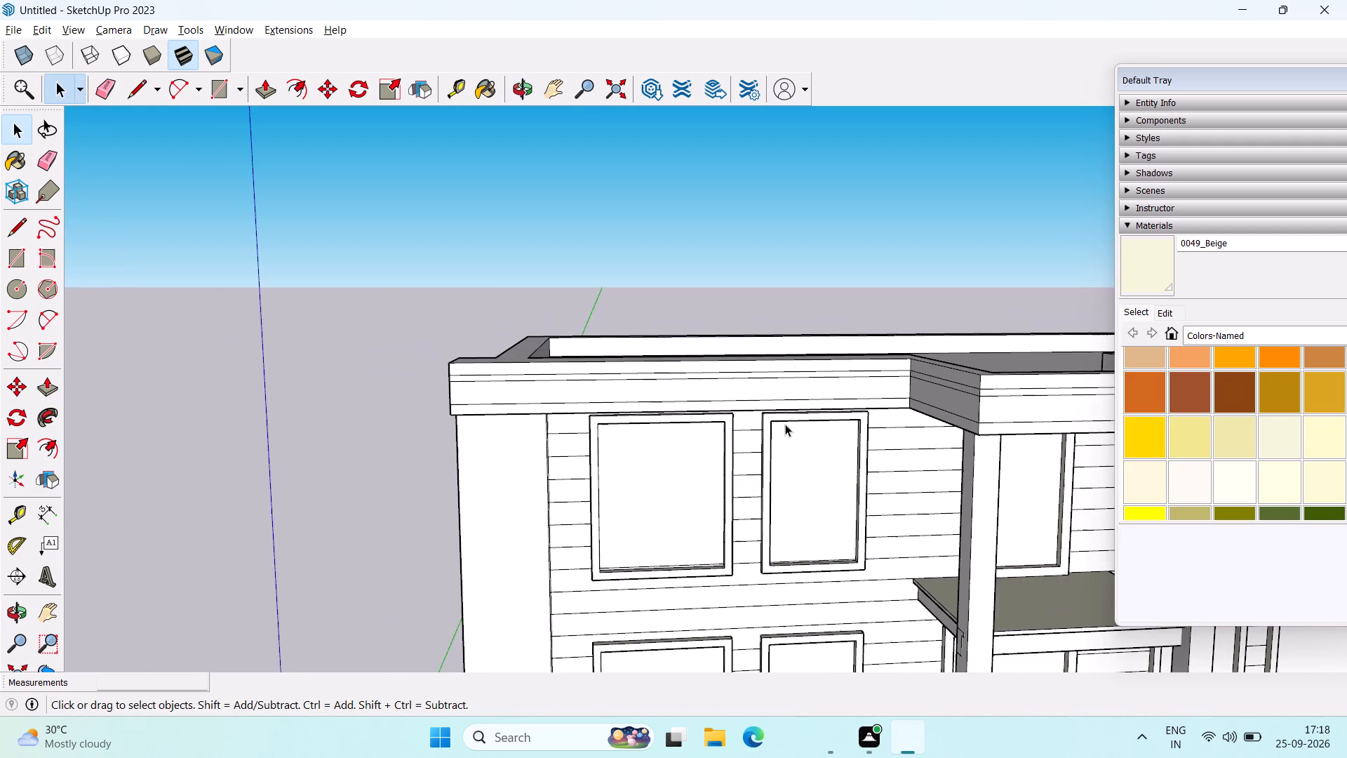
scroll(785, 424, down, 1)
middle_drag(906, 434, 523, 402)
middle_click(523, 402)
scroll(567, 377, down, 1)
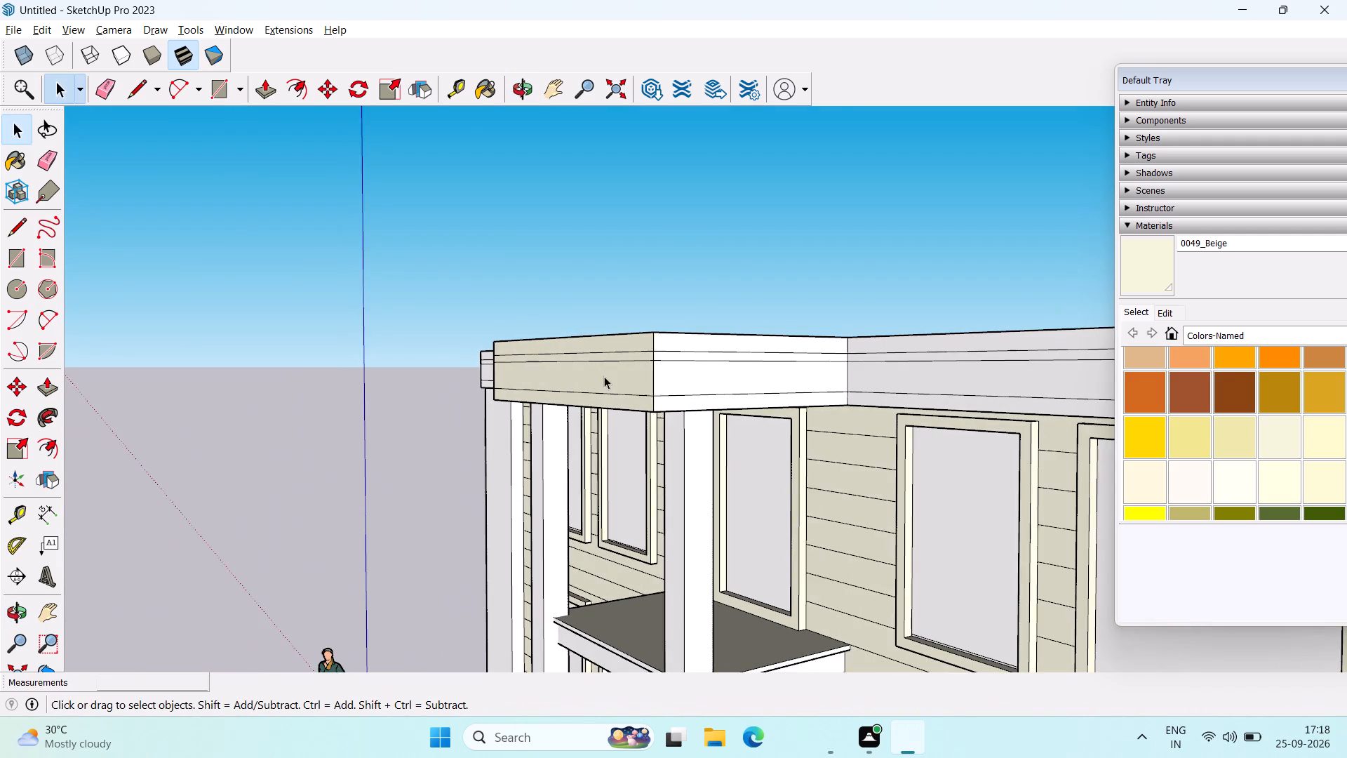
scroll(615, 375, down, 4)
middle_drag(721, 406, 923, 476)
shift+middle_drag(960, 417, 747, 437)
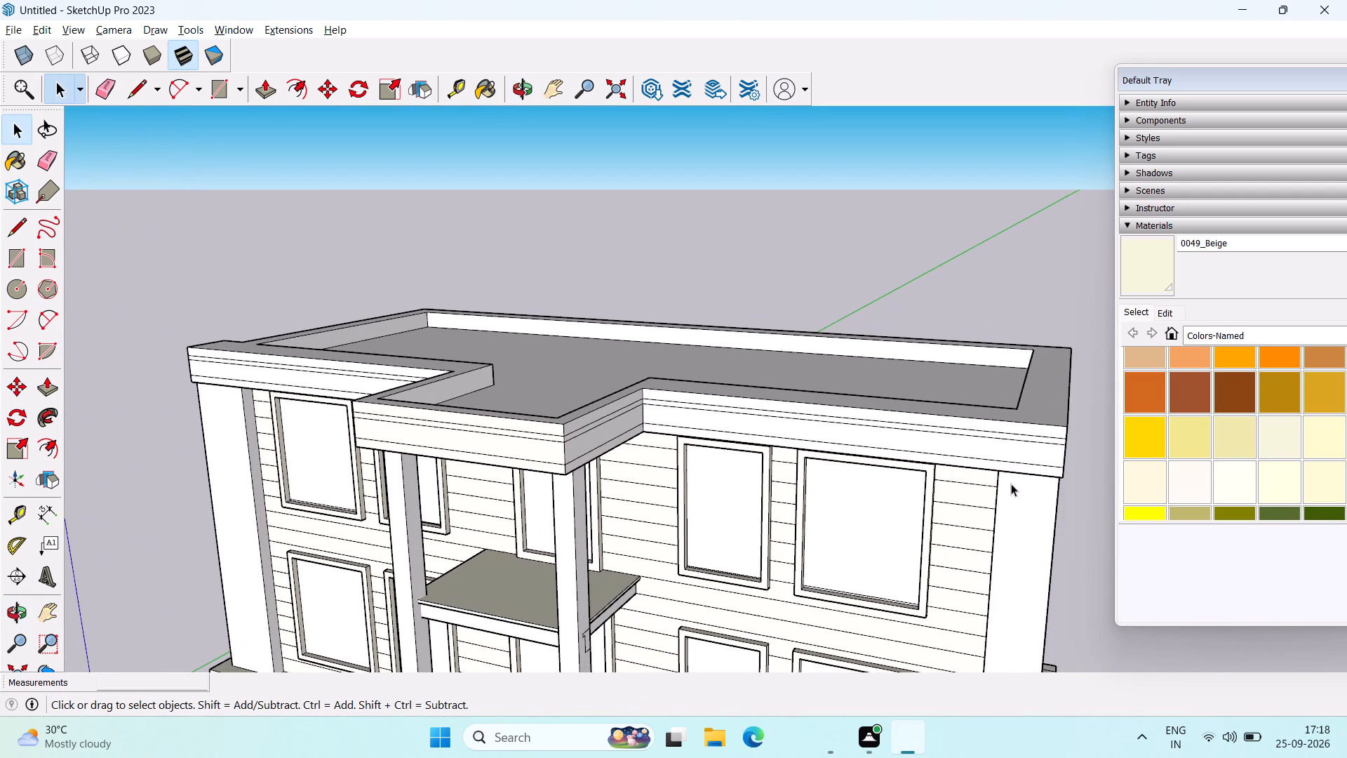
key(p)
click(1025, 428)
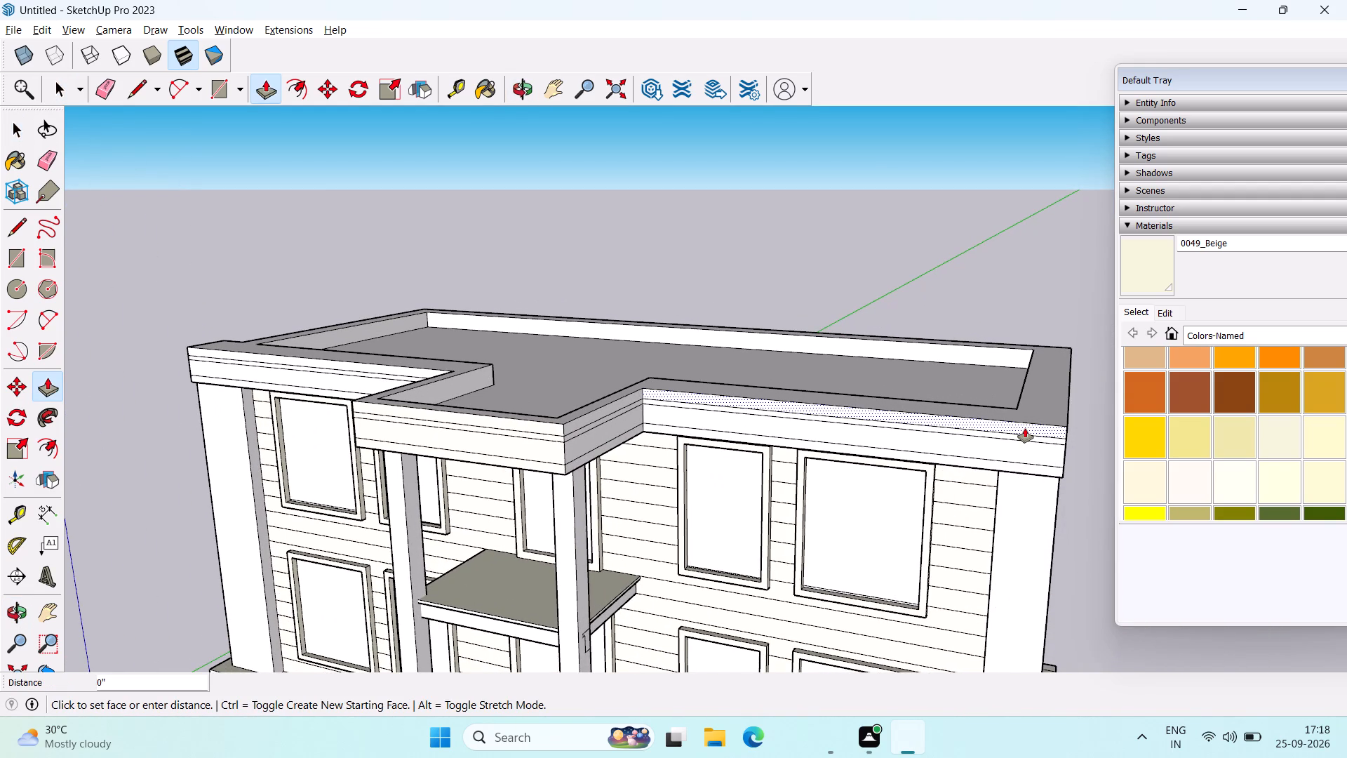
key(3)
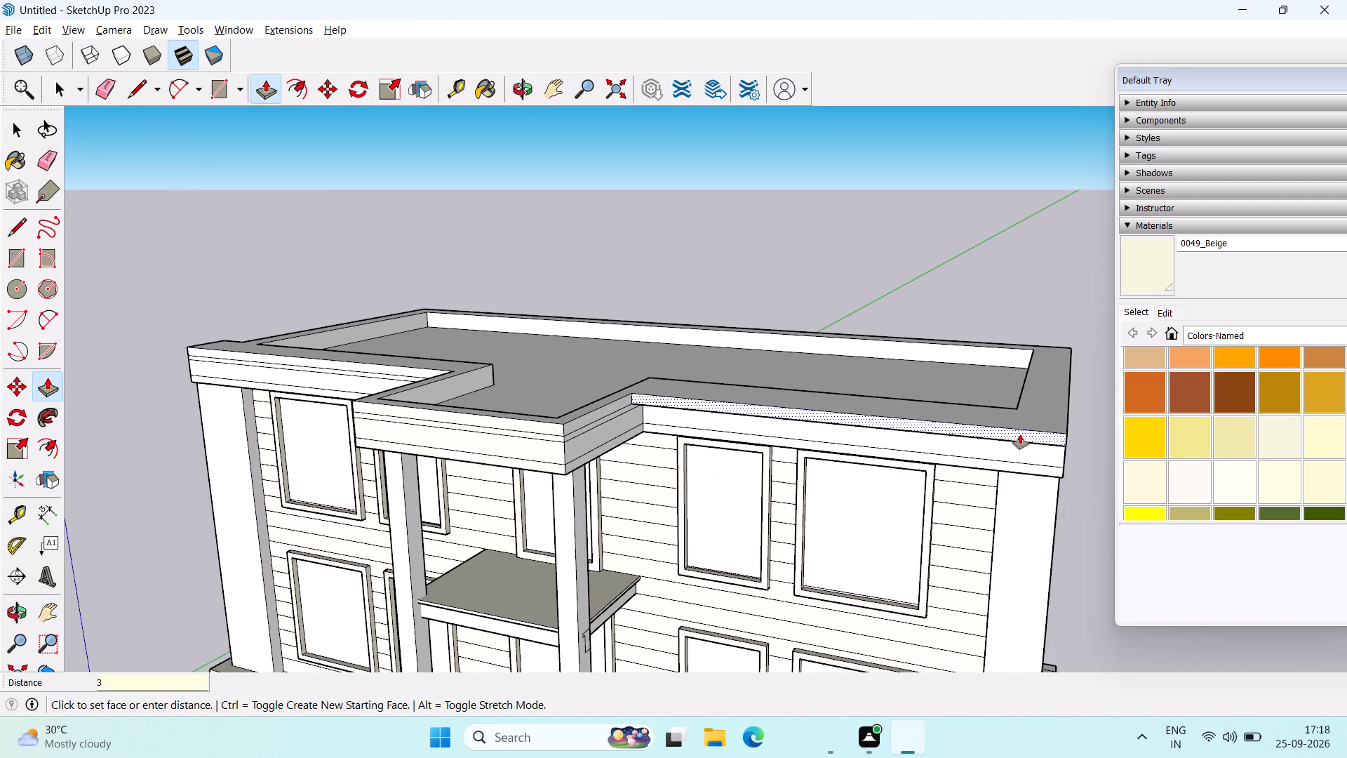
key(shift+quotedbl)
key(Return)
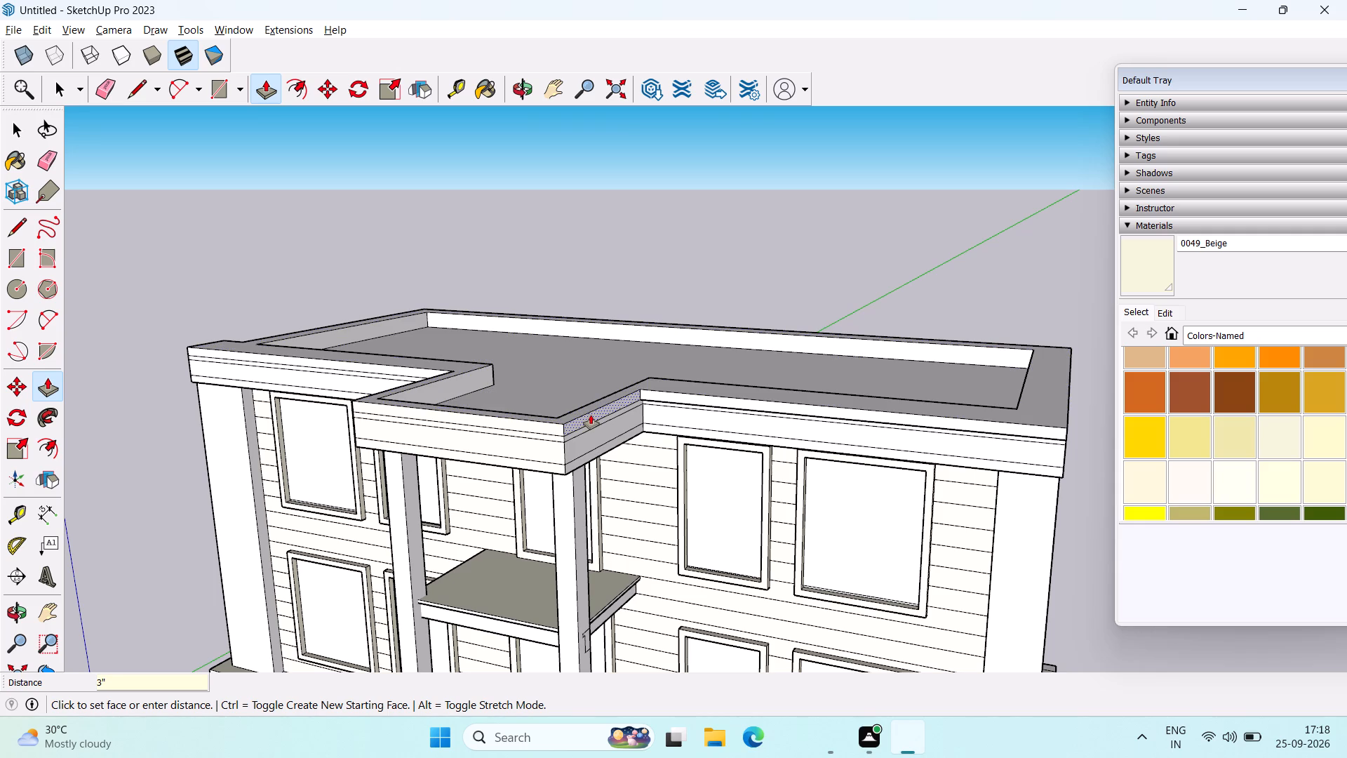
Push/Pull the top band strips on the porch faces, the other front parapet and the building's side parapet outward by 3".
double_click(591, 415)
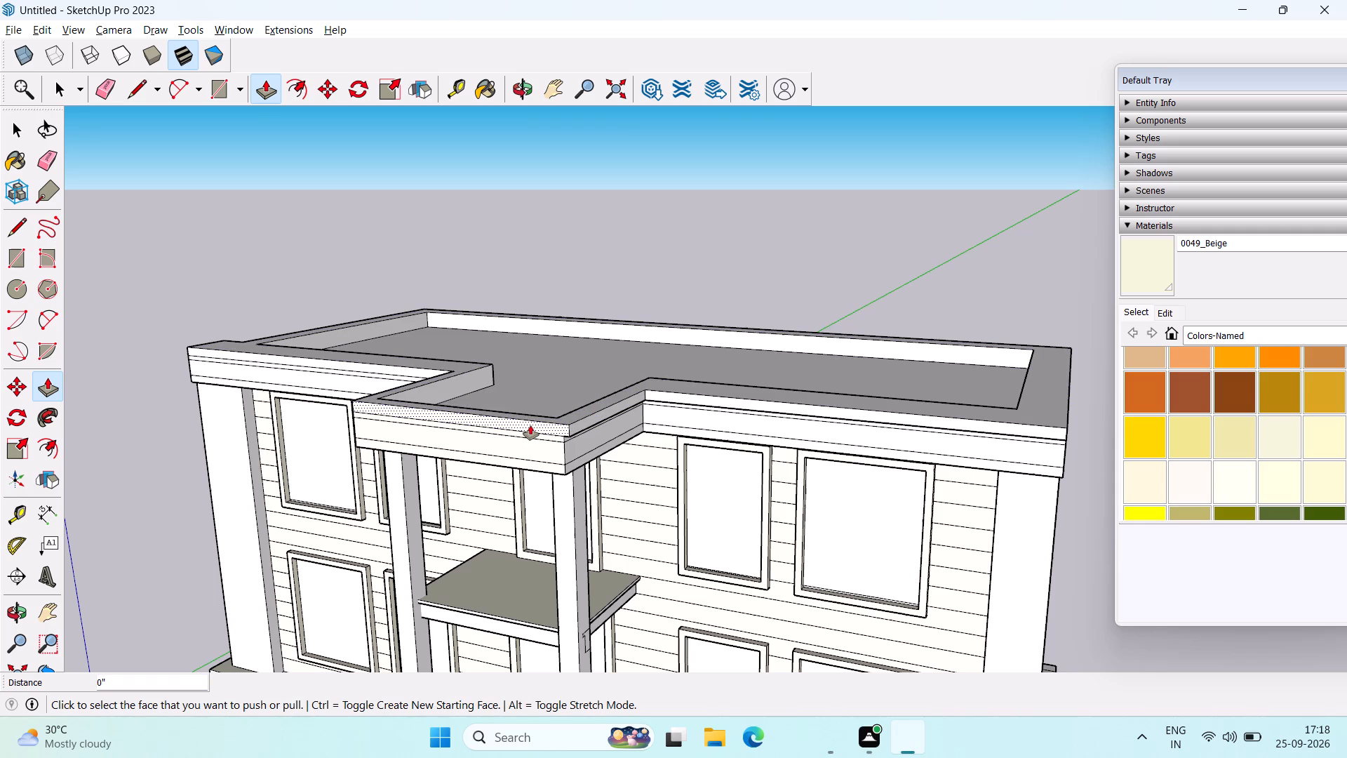
double_click(530, 425)
middle_drag(455, 431, 737, 438)
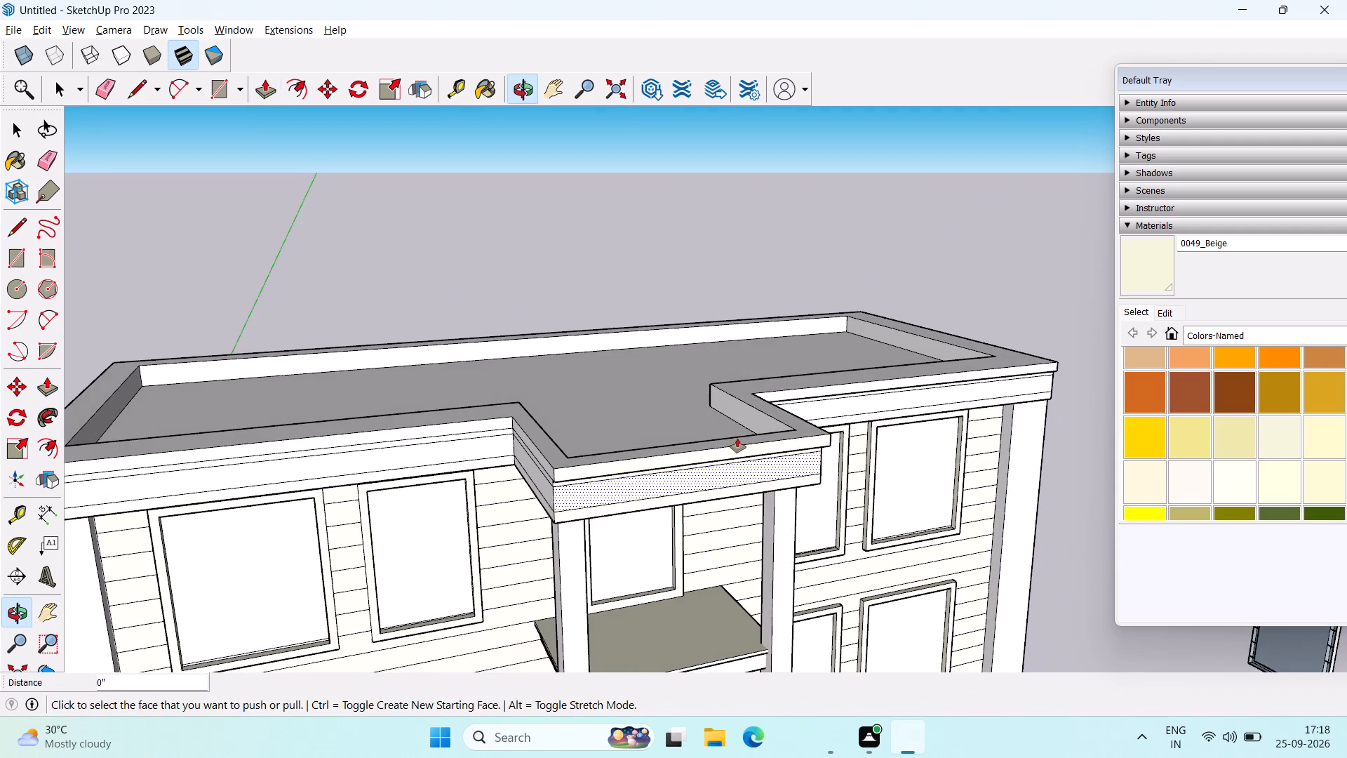
scroll(559, 464, up, 3)
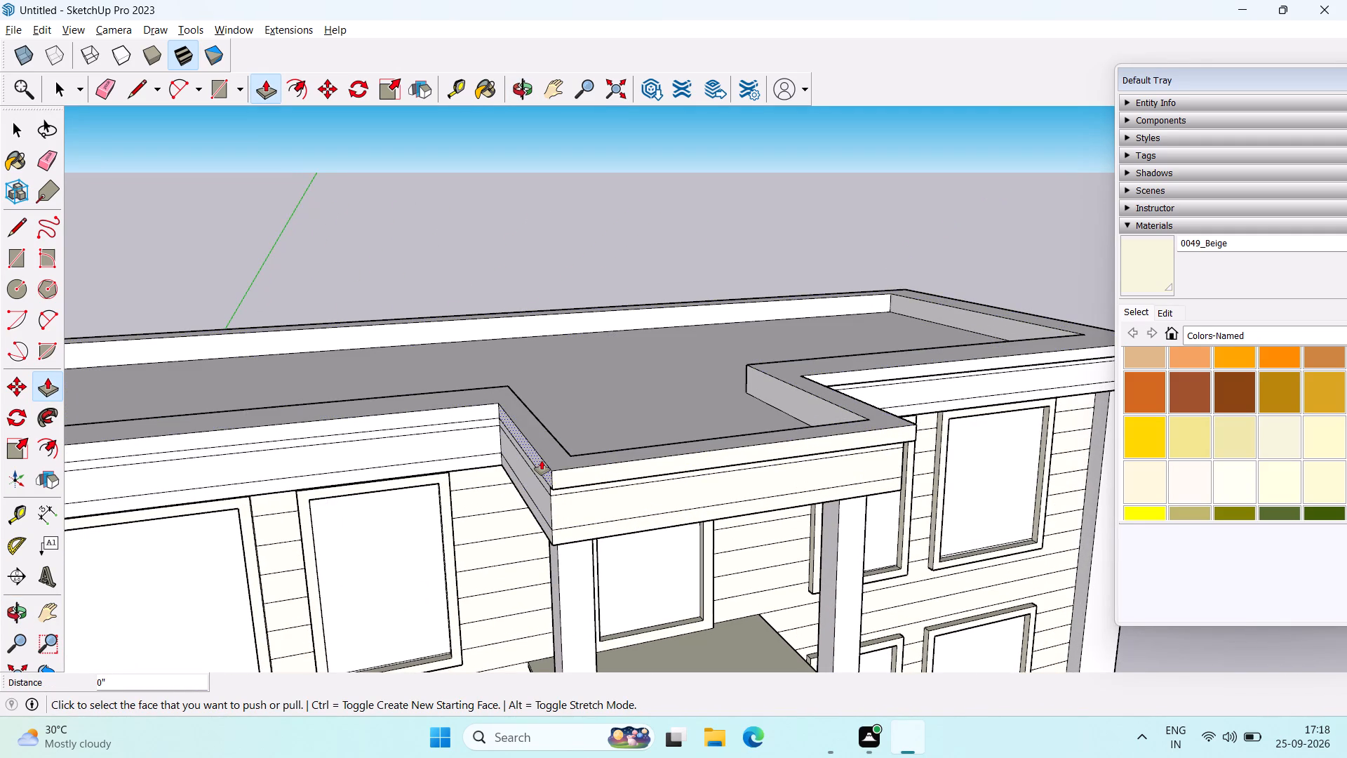
double_click(542, 460)
double_click(435, 417)
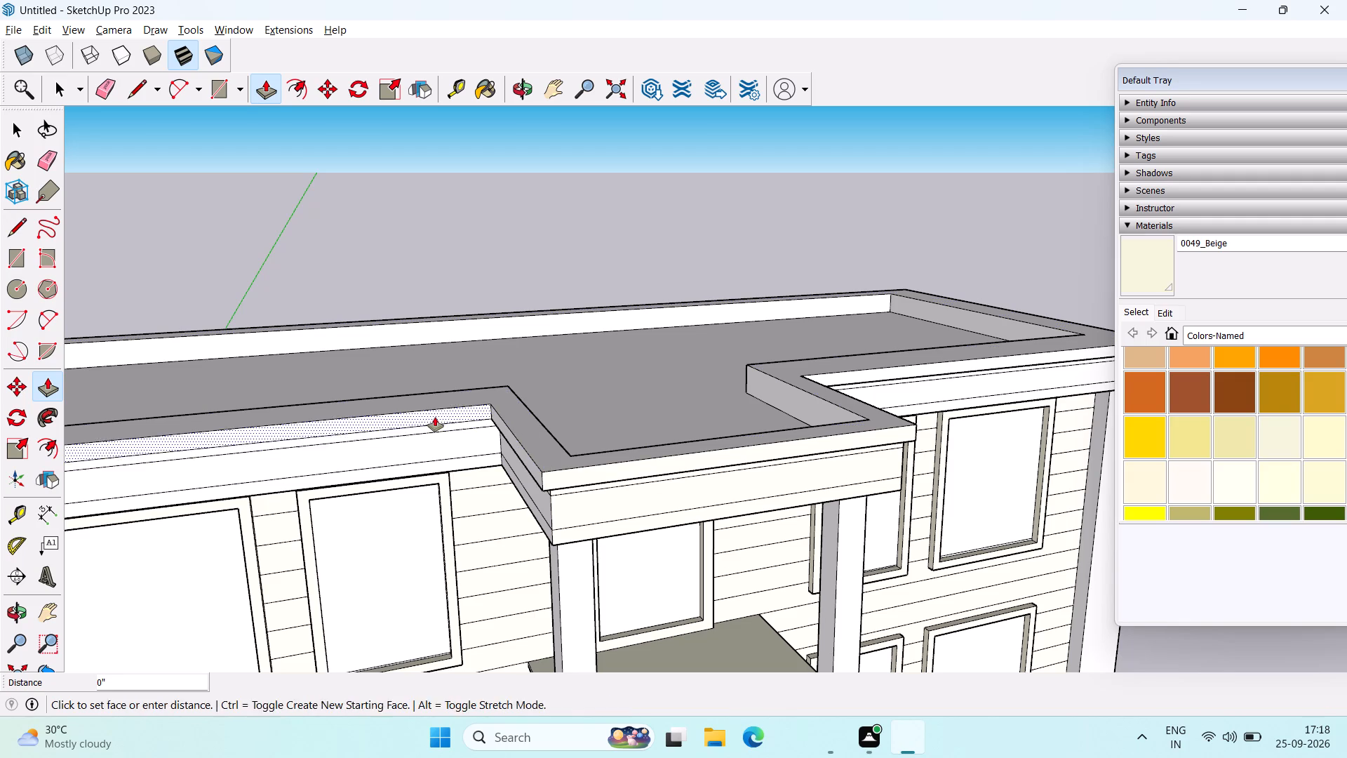
scroll(457, 406, down, 3)
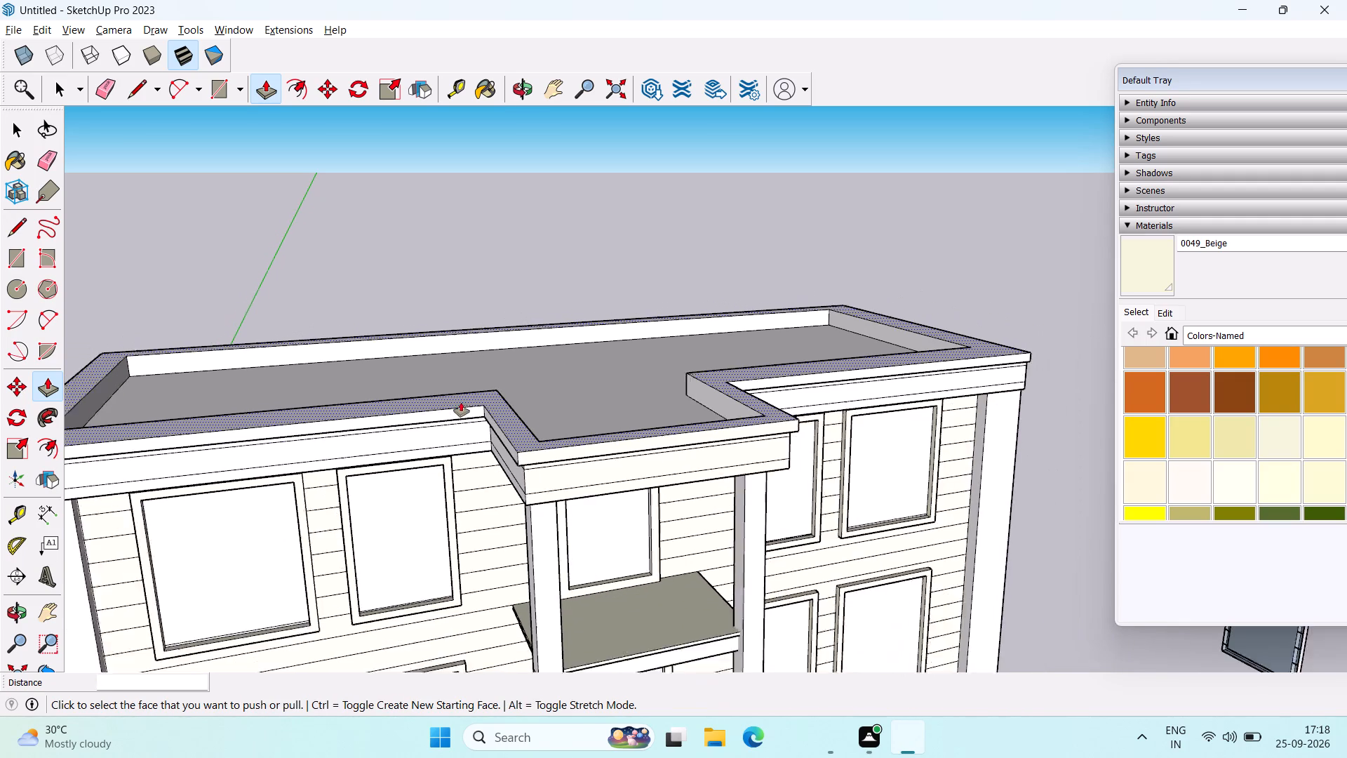
scroll(461, 402, down, 1)
middle_drag(646, 443, 476, 474)
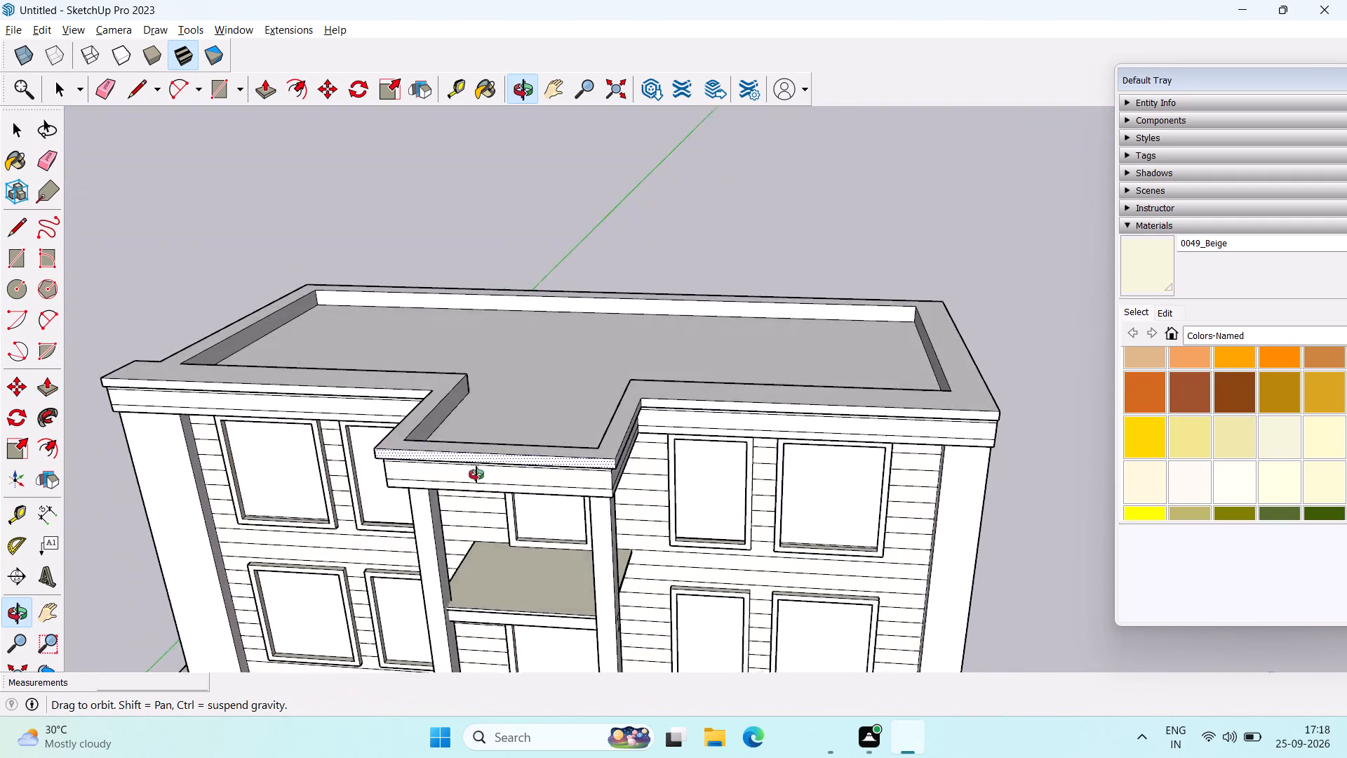
middle_drag(476, 474, 707, 141)
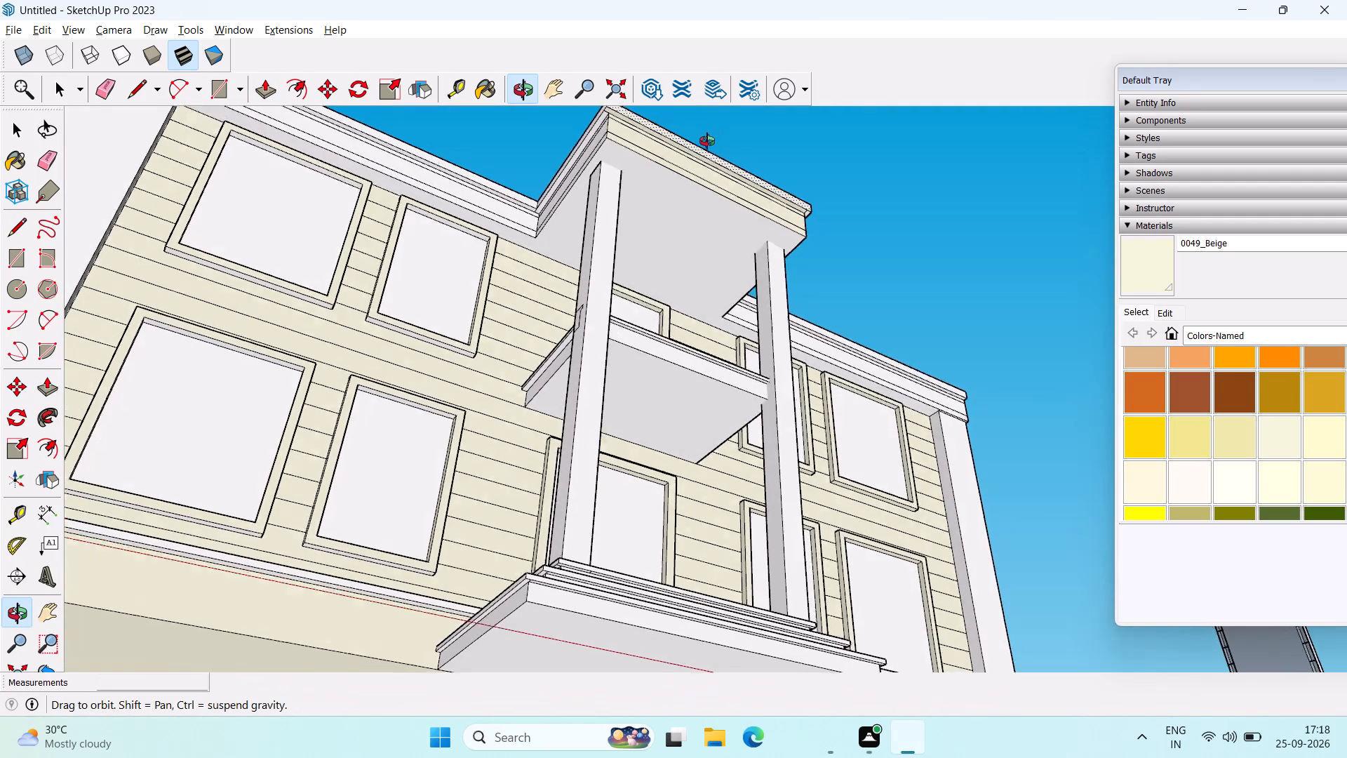
middle_drag(707, 141, 155, 356)
scroll(870, 363, up, 2)
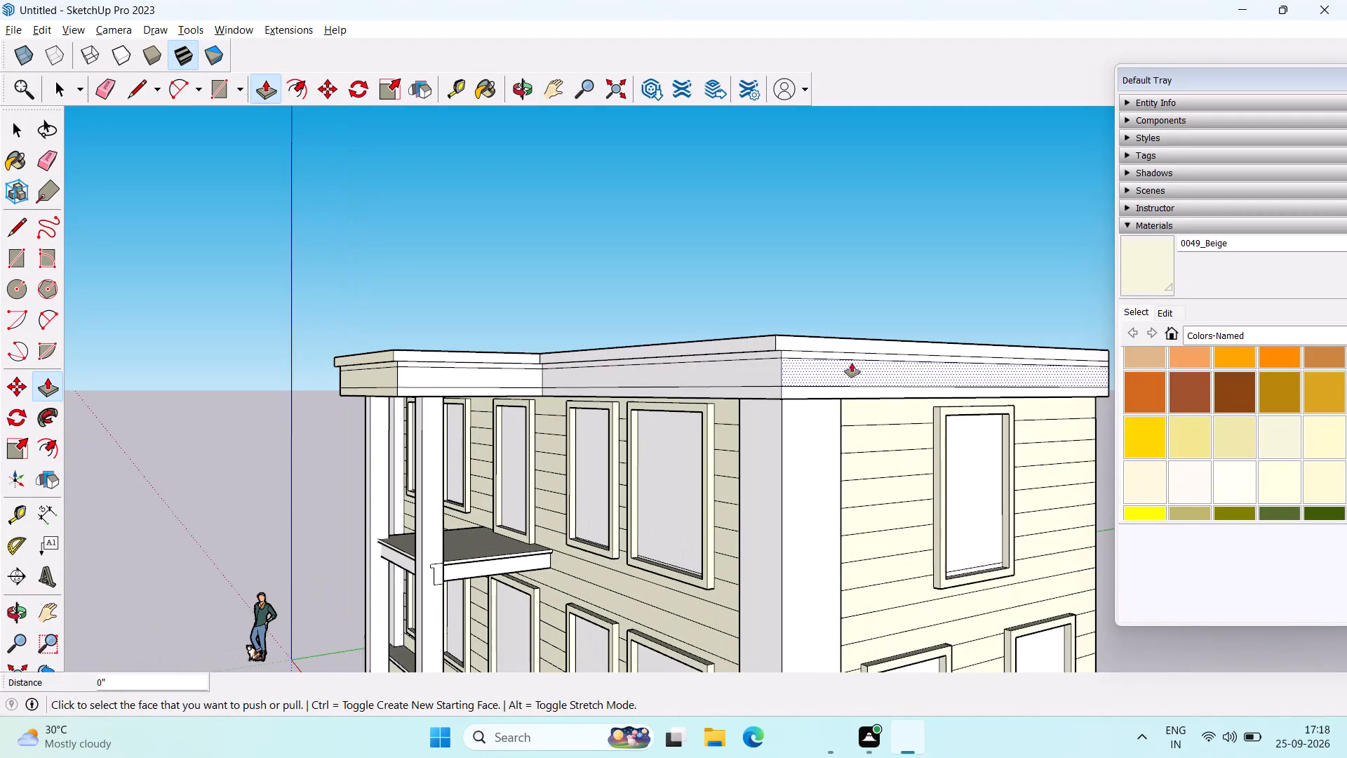
double_click(852, 350)
Push/Pull the second and bottom band strips of the front and side parapets meeting at the building corner outward by 2".
middle_drag(857, 366, 862, 305)
scroll(802, 308, up, 3)
click(748, 281)
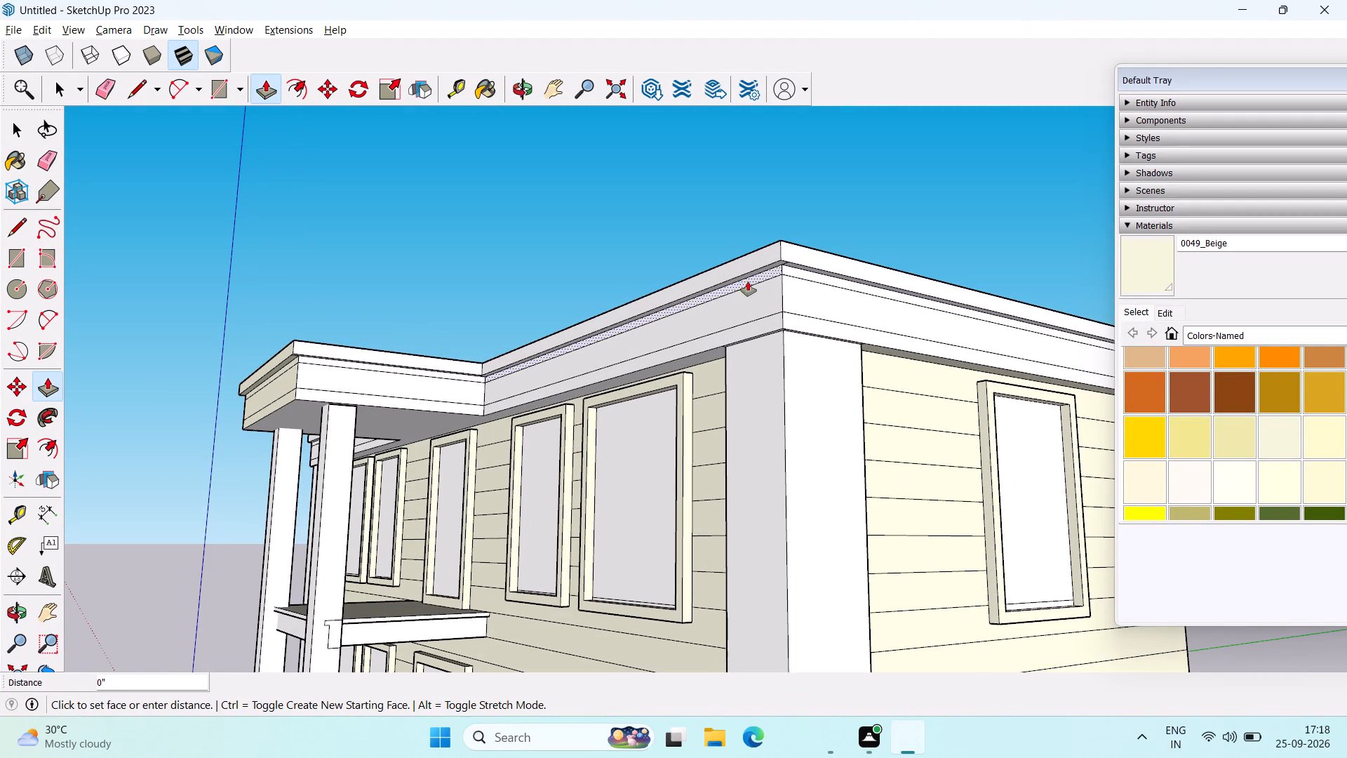
key(2)
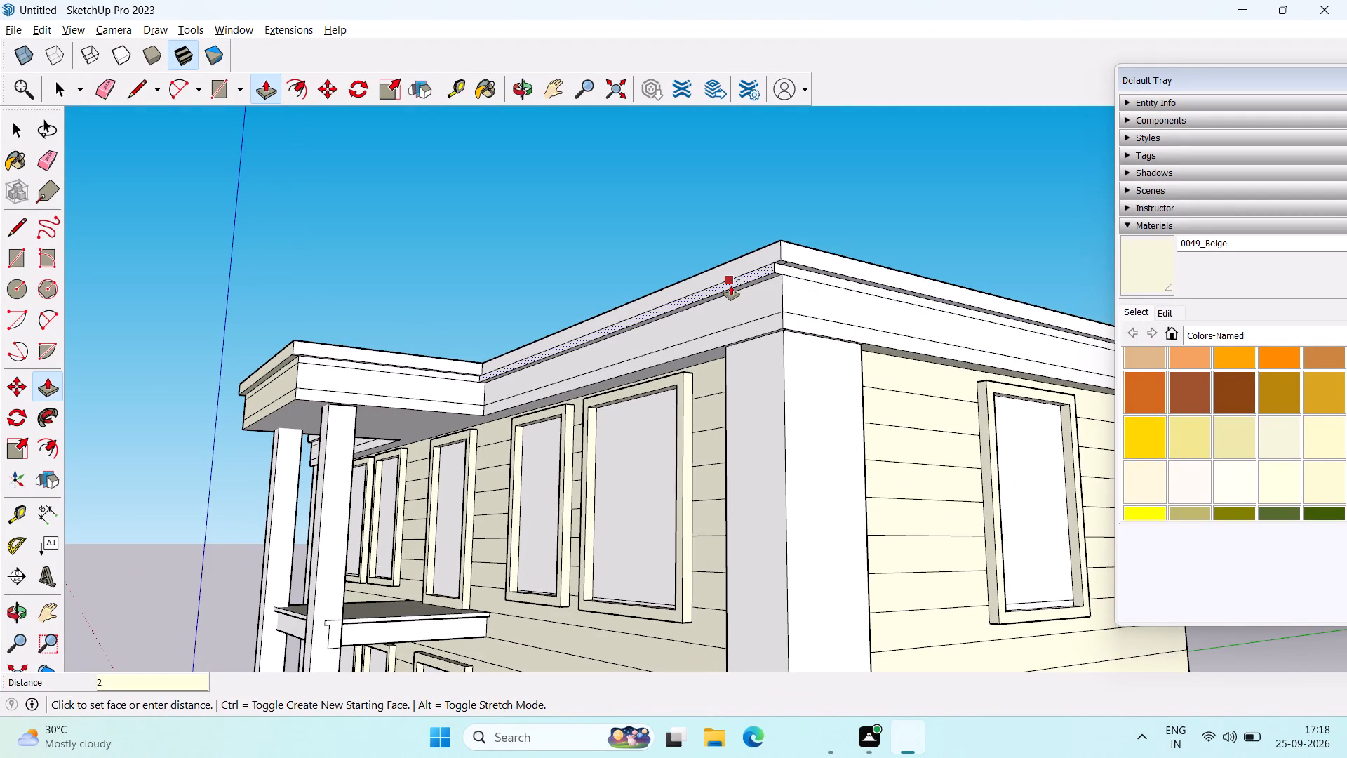
key(shift+quotedbl)
key(Return)
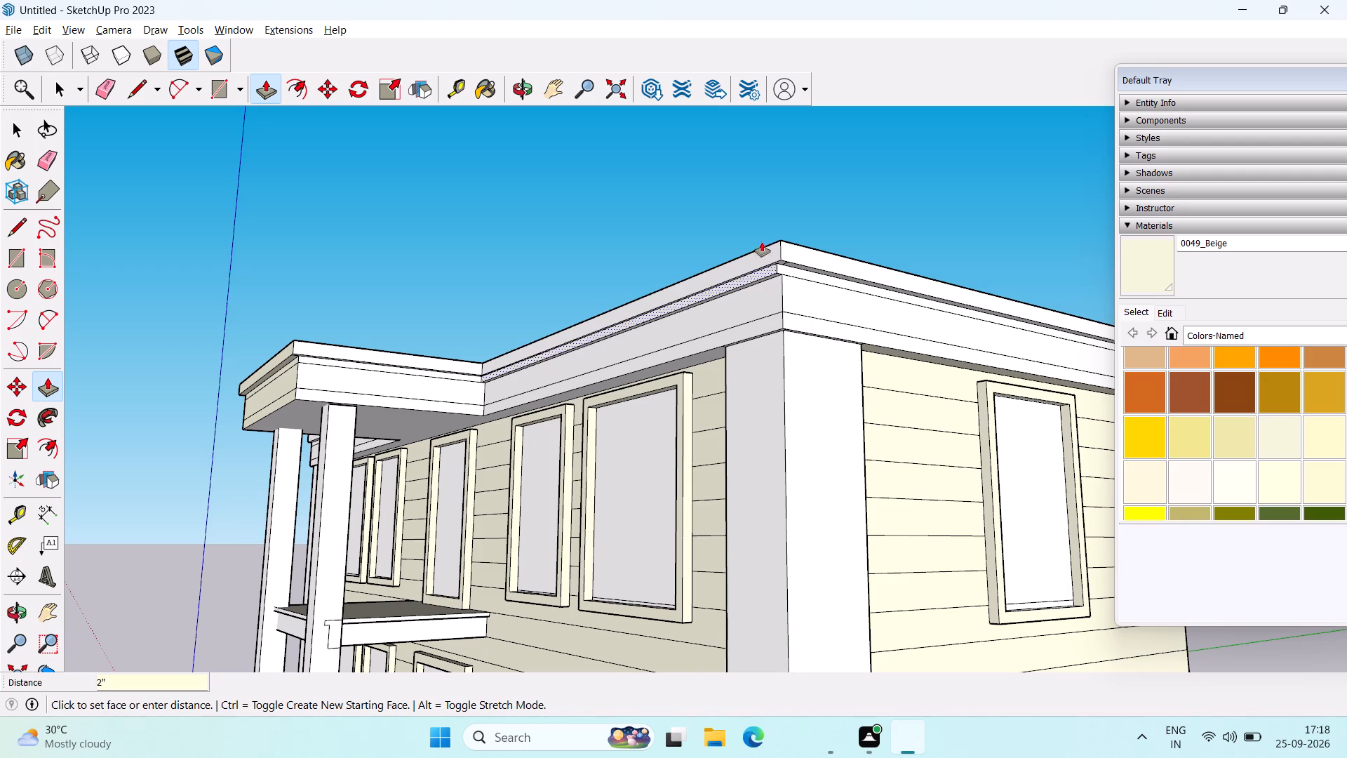
scroll(808, 320, up, 5)
double_click(780, 233)
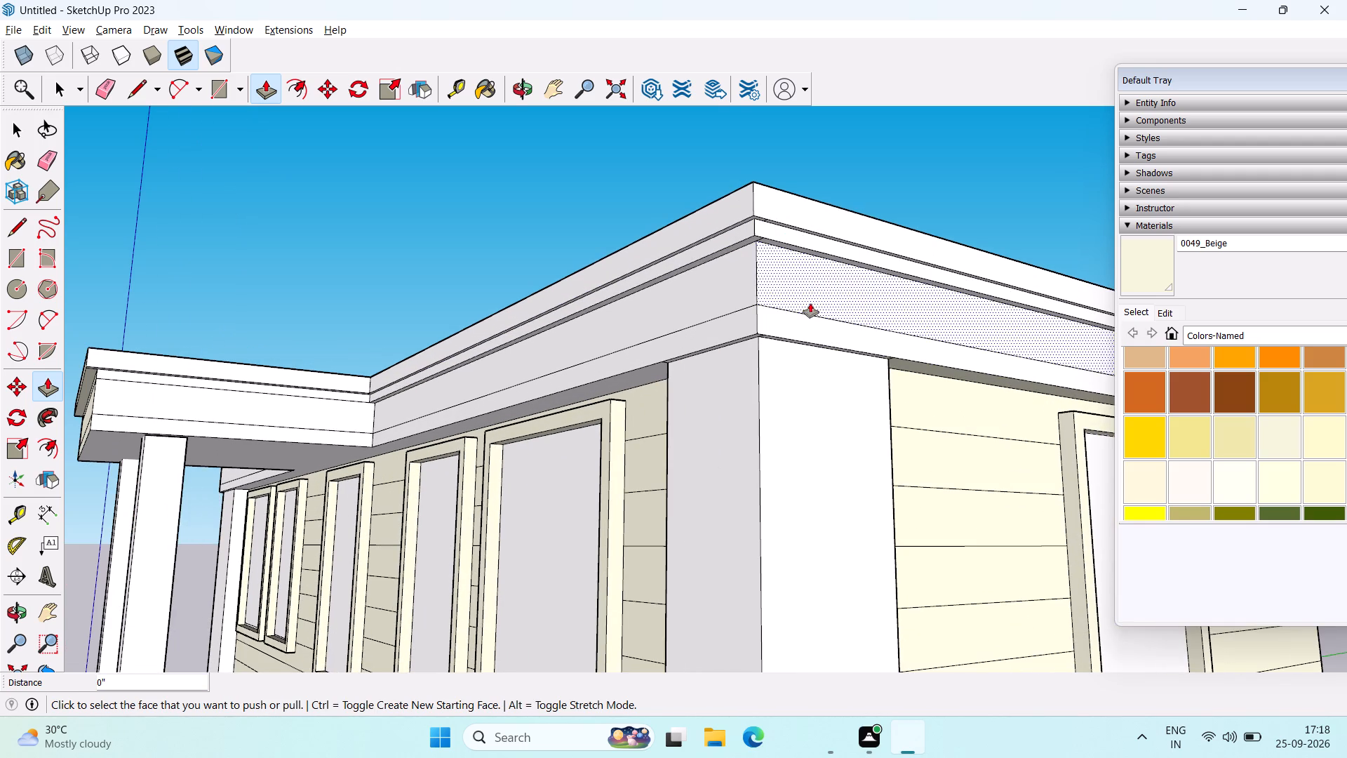
double_click(804, 330)
double_click(730, 325)
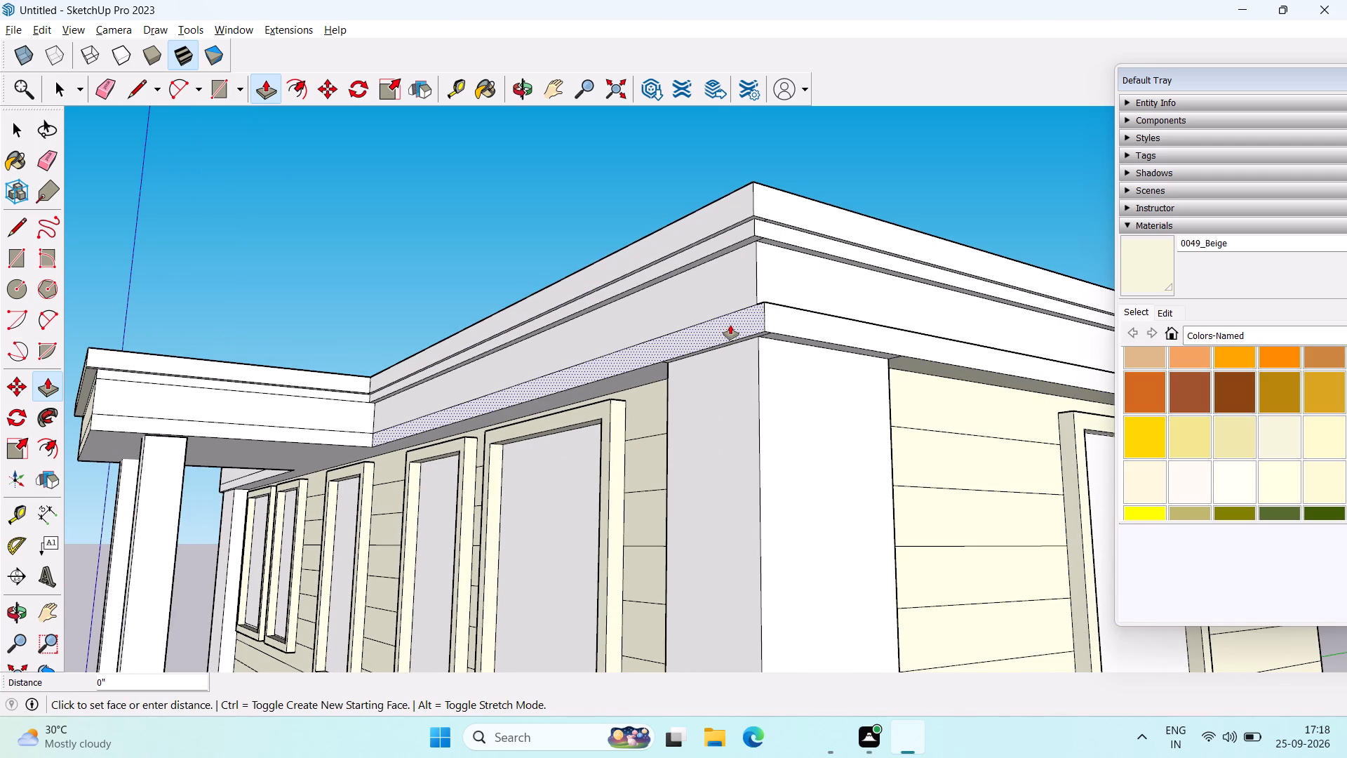
Push/Pull the second and bottom band strips on the porch's adjoining side face outward by 2".
scroll(730, 325, down, 2)
middle_drag(730, 326, 749, 372)
scroll(345, 321, up, 3)
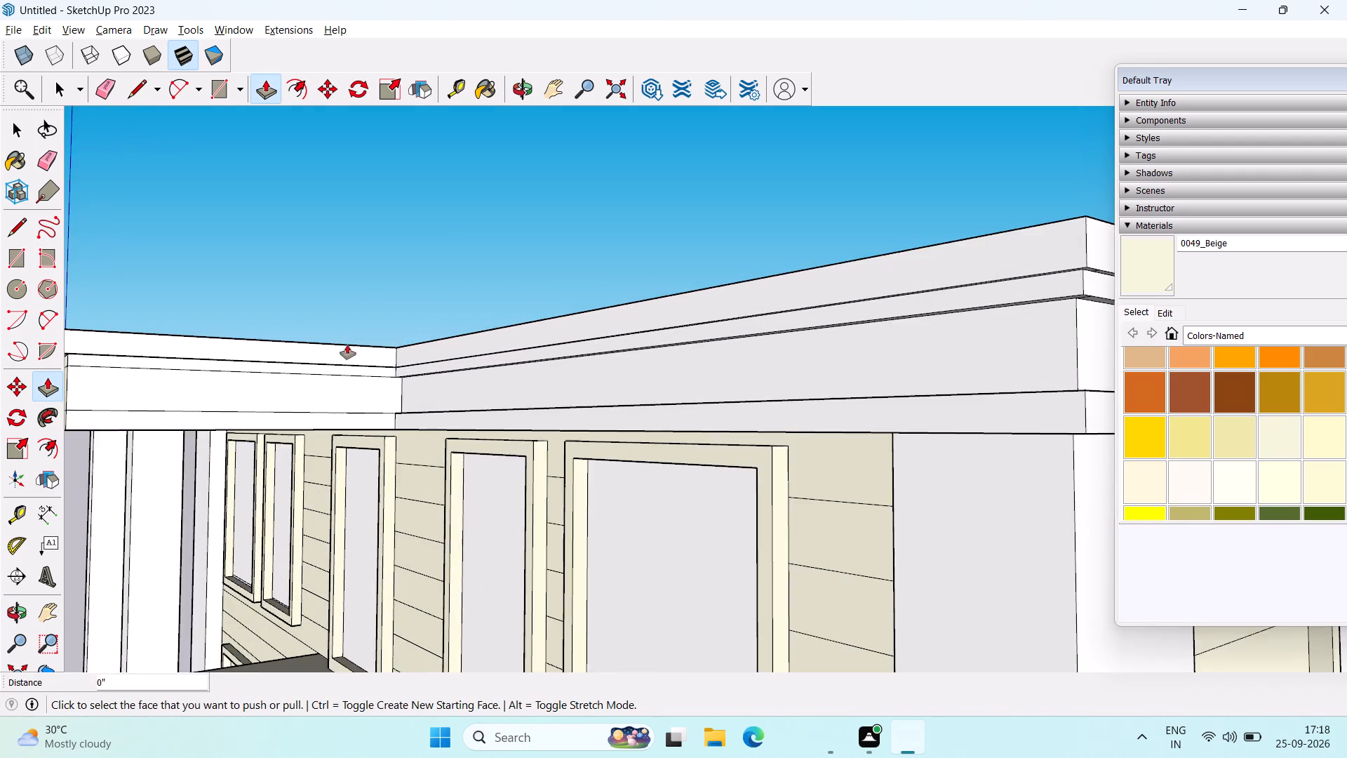
scroll(347, 345, up, 3)
double_click(369, 375)
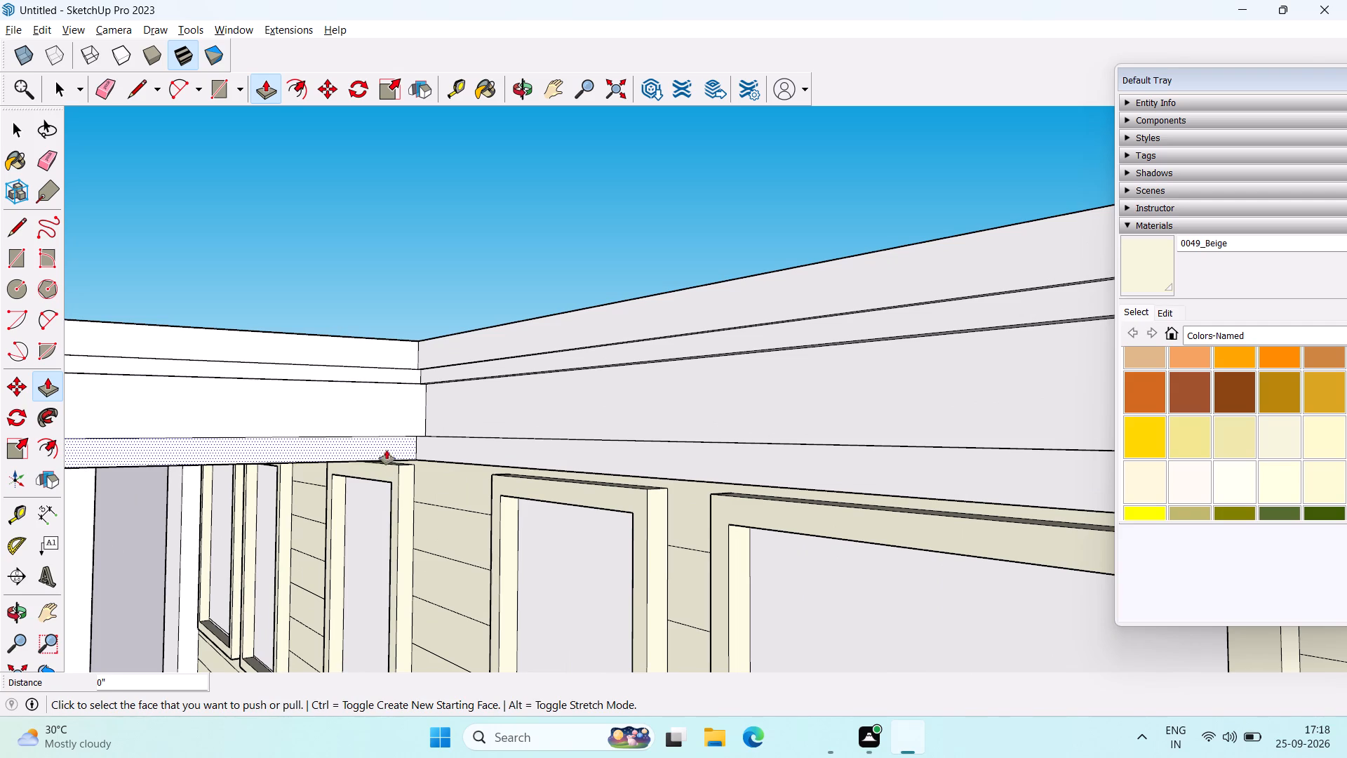
double_click(382, 450)
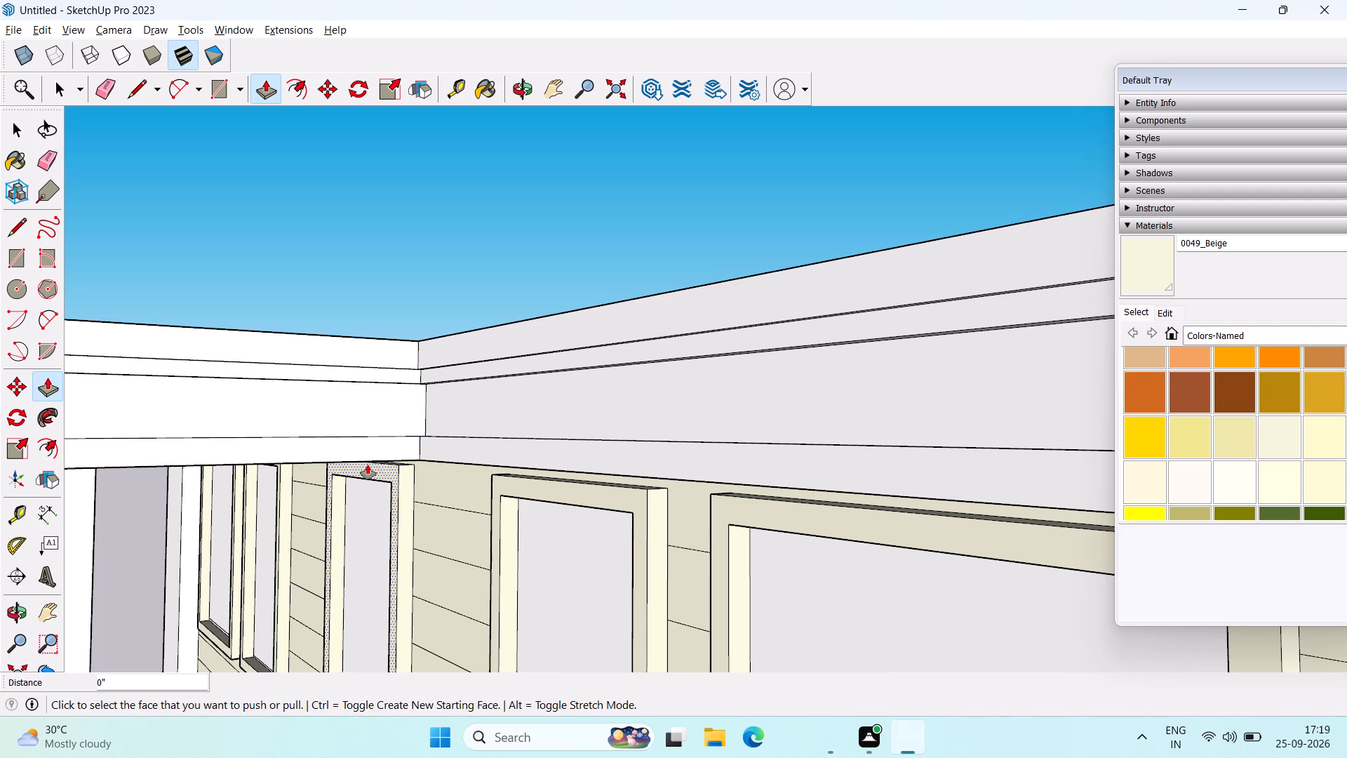
Push/Pull the second and bottom band strips on the porch front, its opposite side and the adjoining front parapet outward by 2".
middle_drag(368, 465, 791, 464)
scroll(789, 433, down, 4)
middle_drag(798, 413, 931, 407)
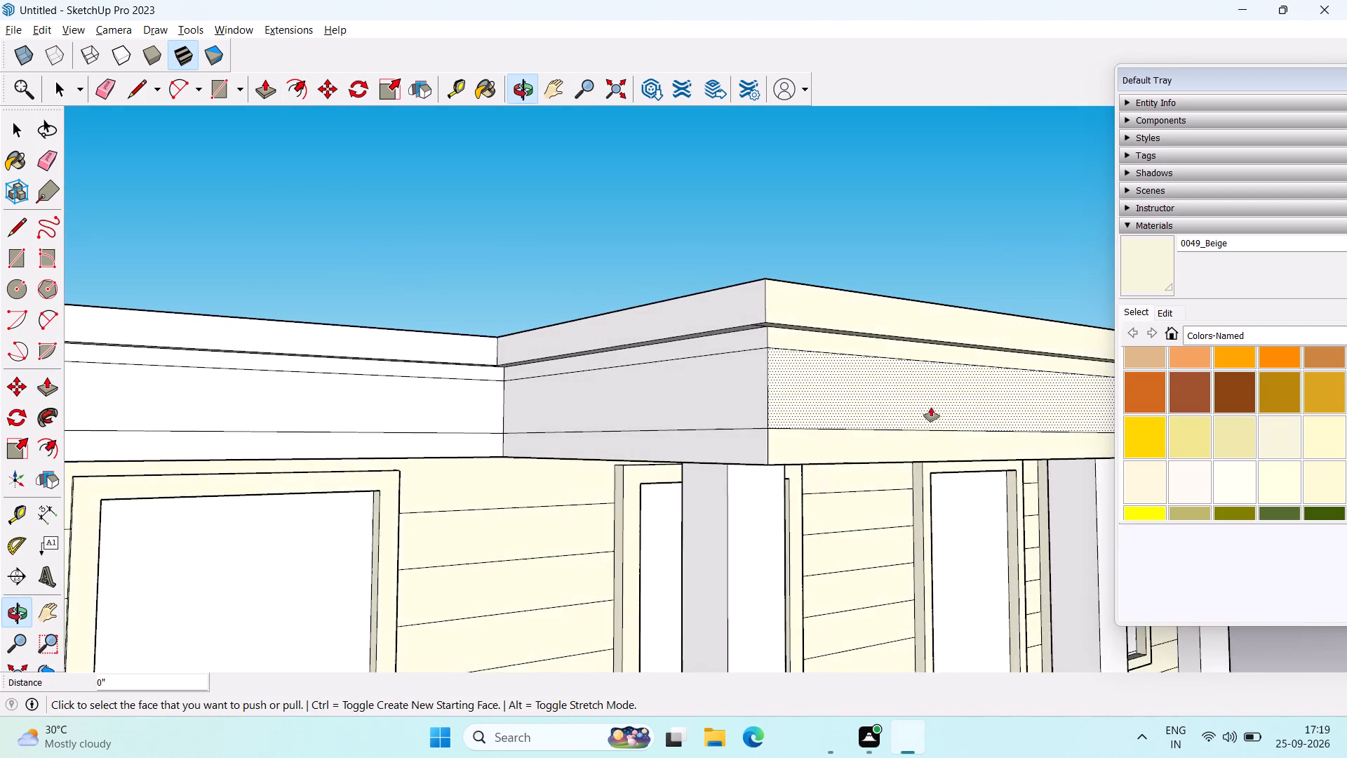
scroll(871, 386, up, 2)
double_click(773, 334)
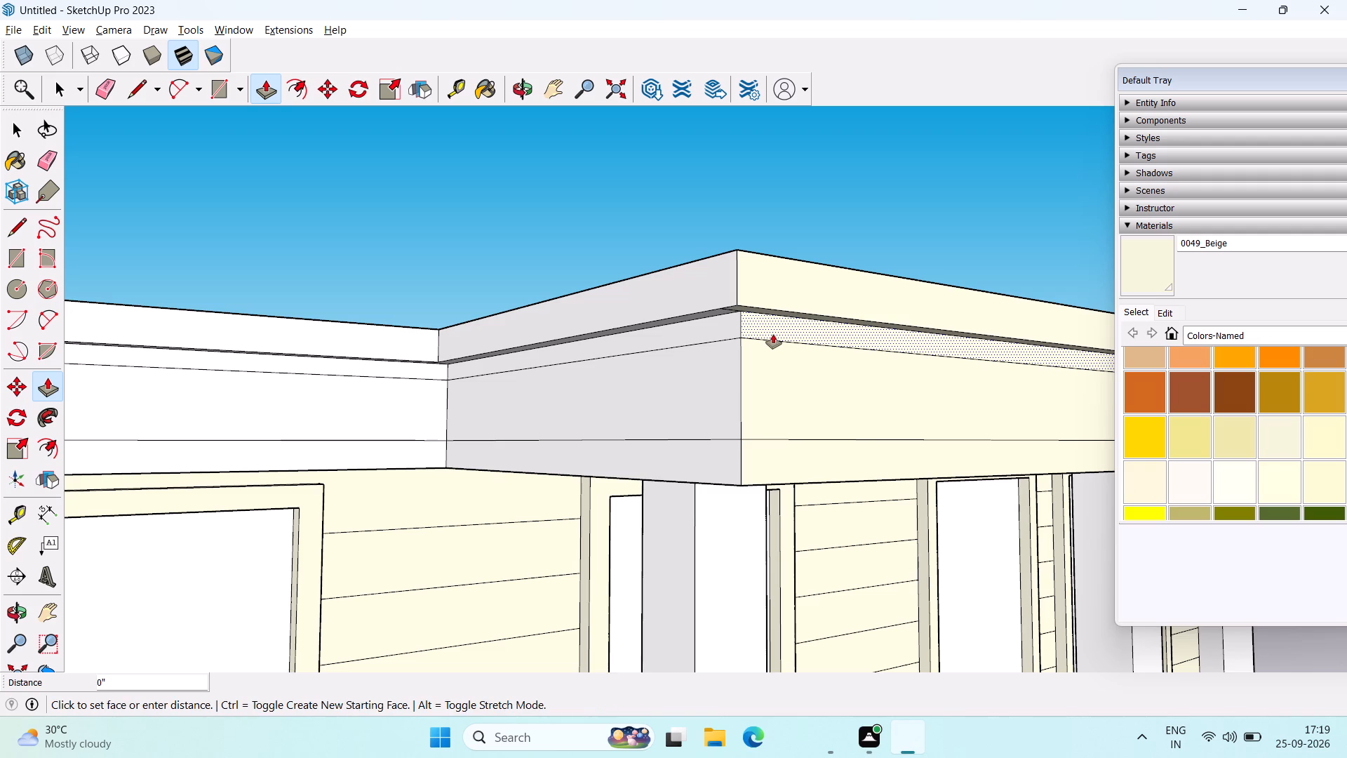
double_click(760, 465)
double_click(720, 465)
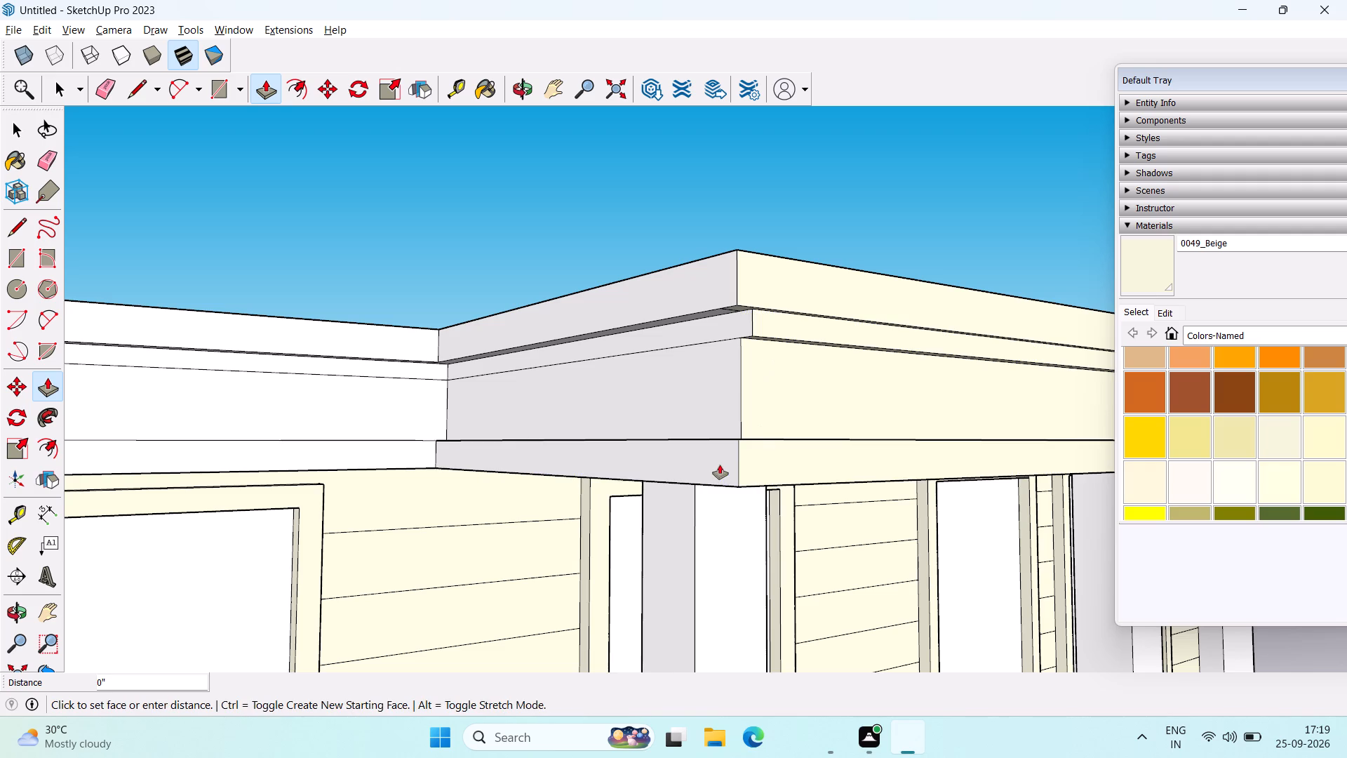
double_click(716, 326)
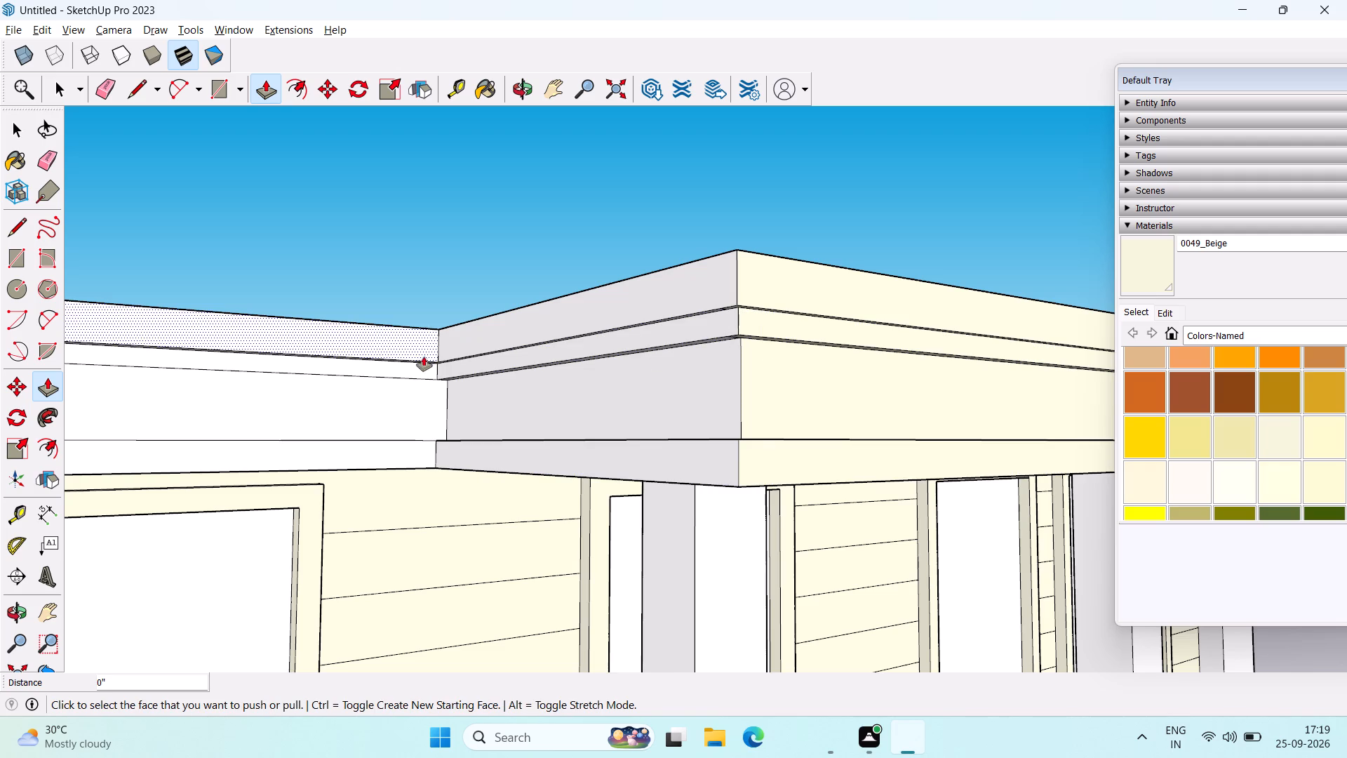
double_click(404, 364)
double_click(408, 452)
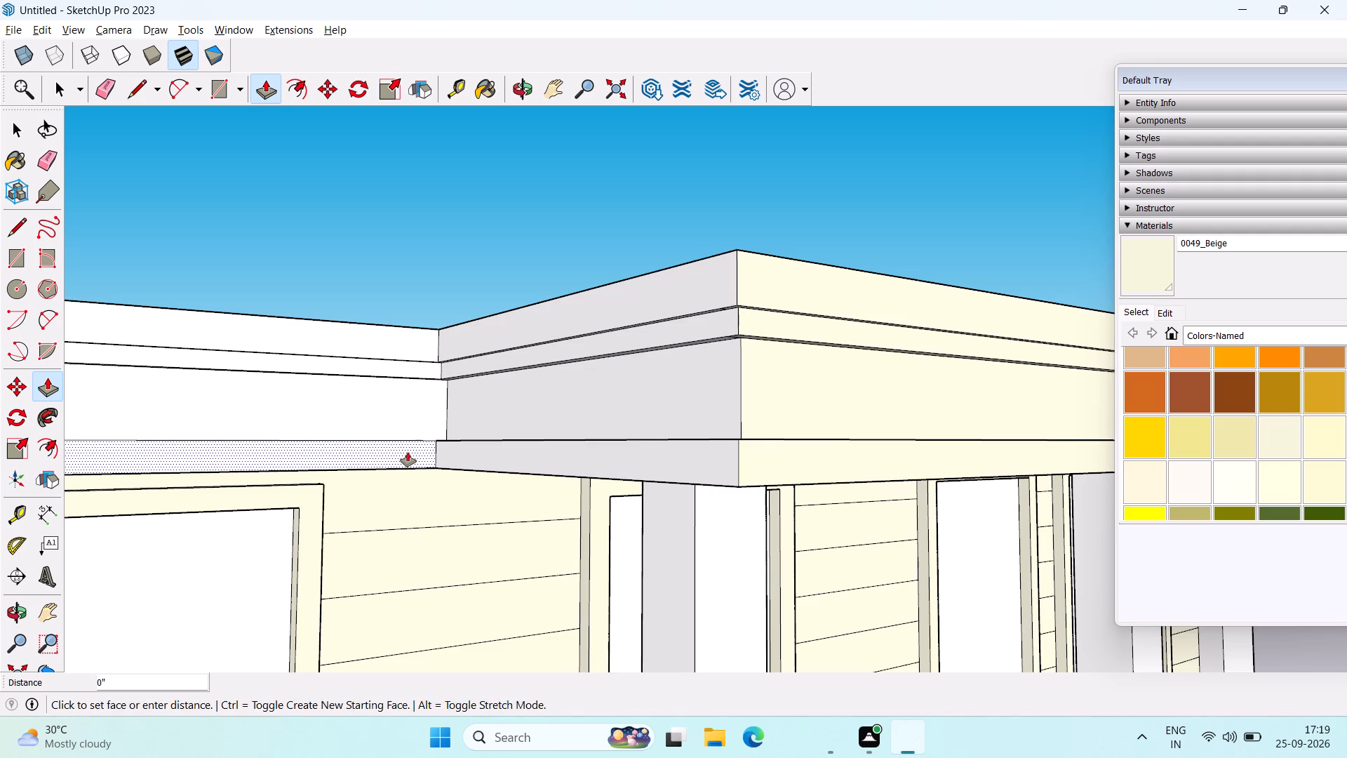
Examine the stepped parapet bands around the porch and front facade from above and from both sides.
scroll(416, 441, down, 8)
middle_drag(441, 438, 431, 501)
middle_drag(342, 505, 845, 352)
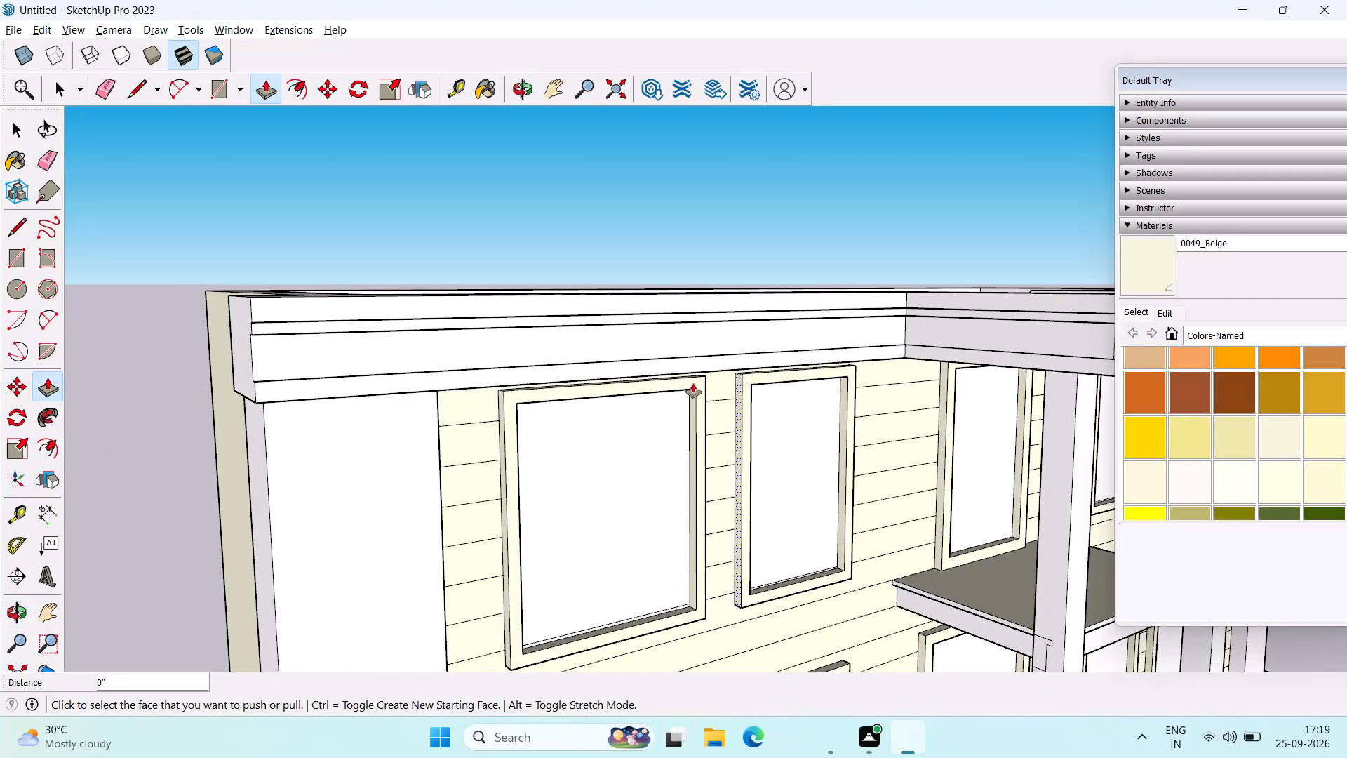
middle_drag(693, 383, 416, 443)
key(space)
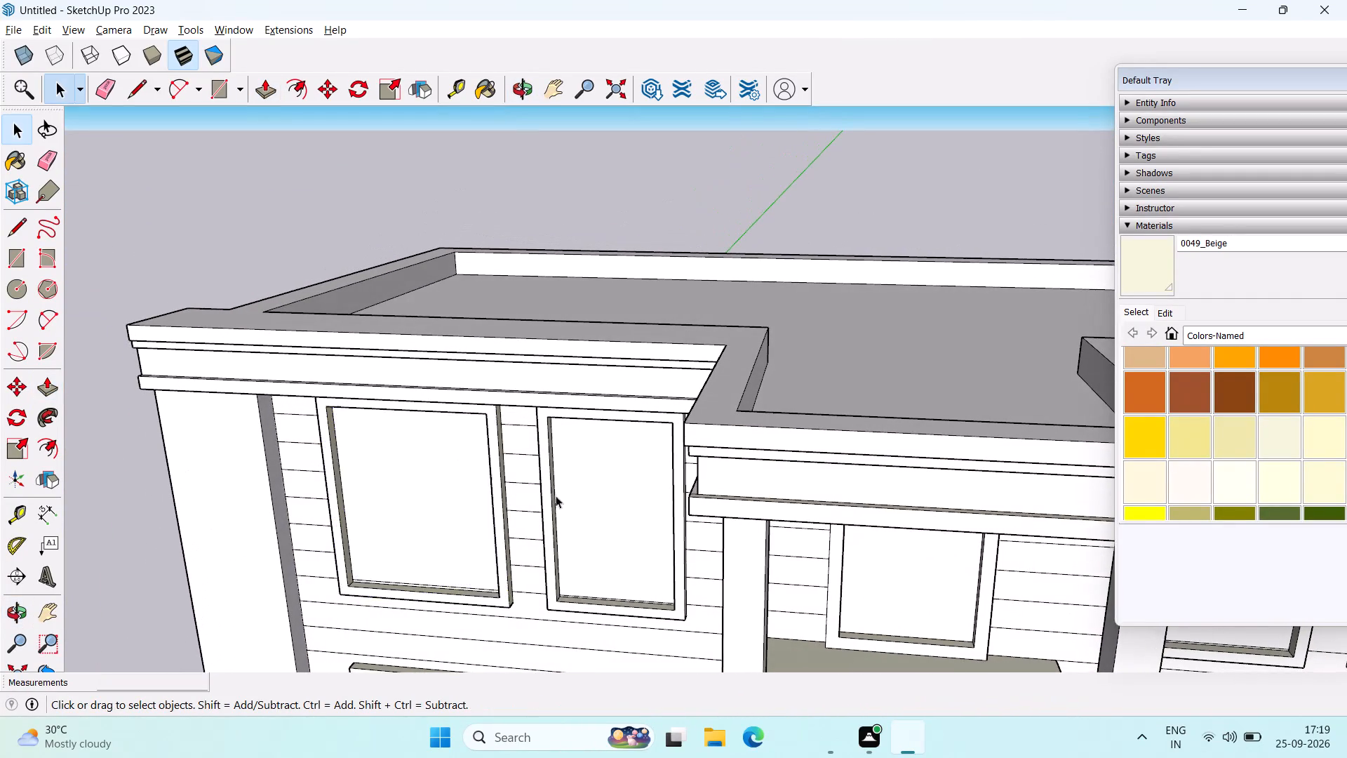
scroll(692, 540, down, 2)
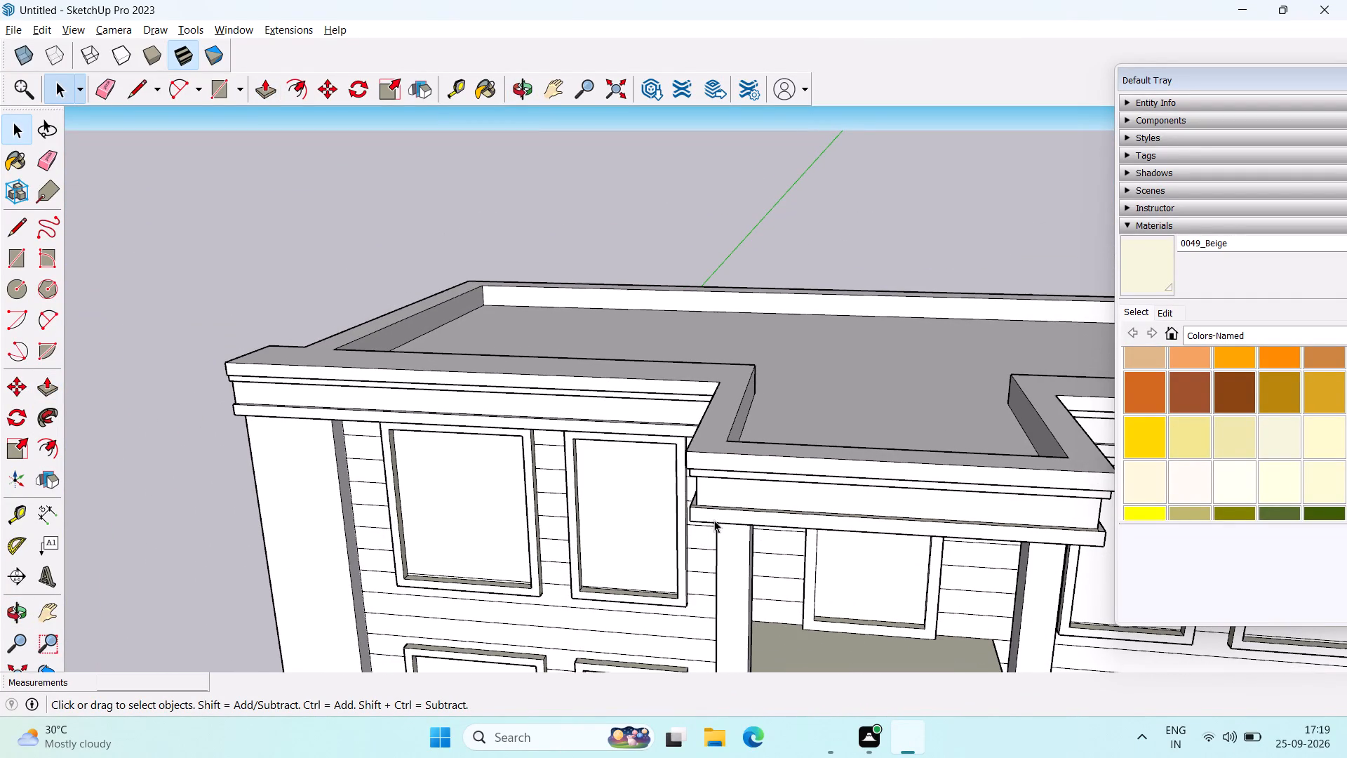
scroll(721, 517, down, 1)
scroll(759, 438, down, 4)
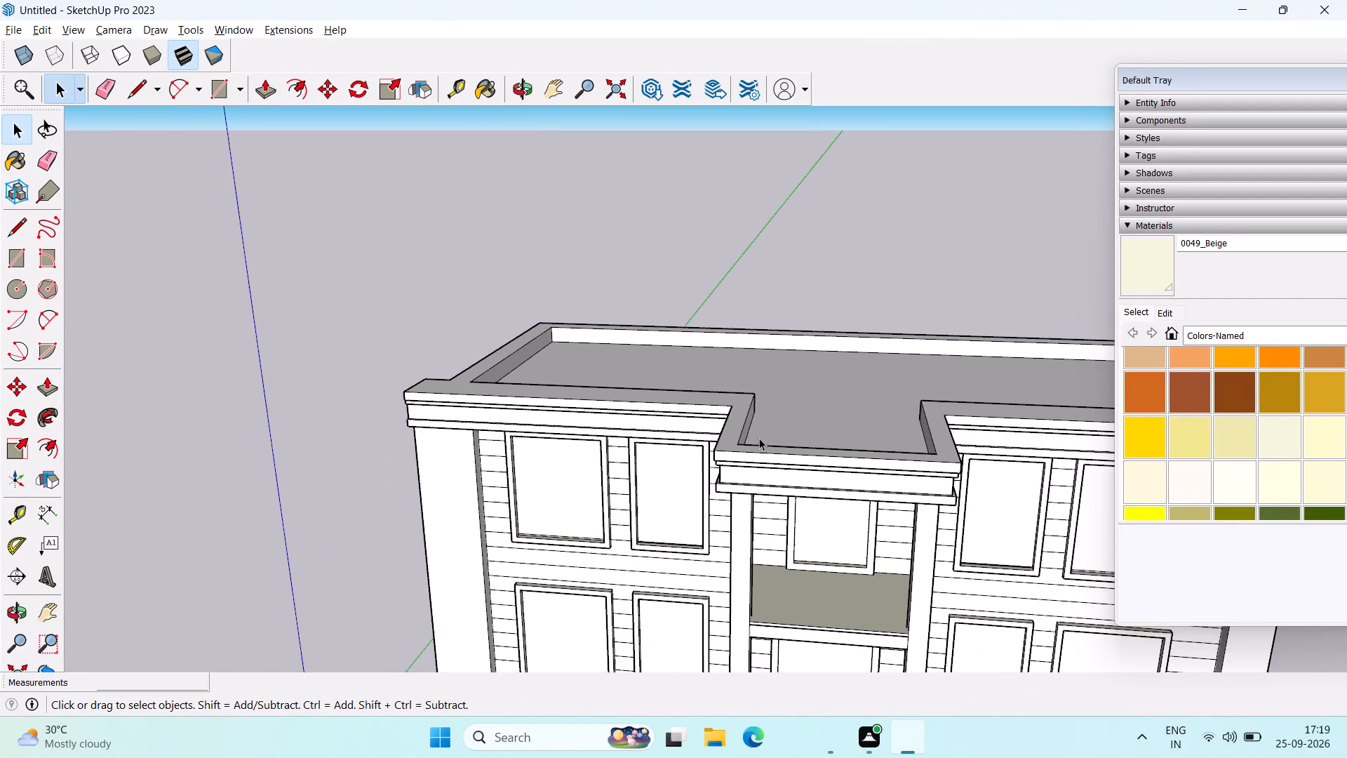
middle_drag(866, 511, 552, 431)
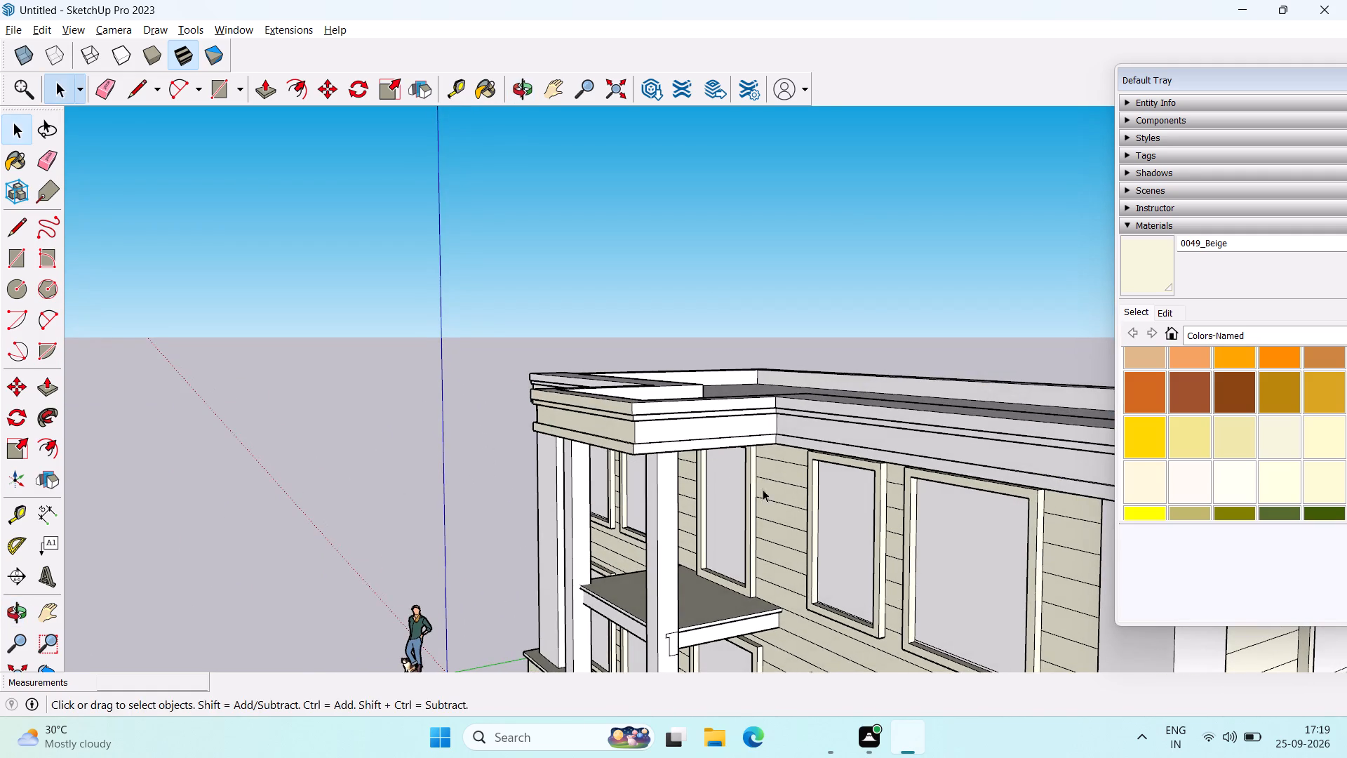
middle_drag(824, 507, 766, 284)
scroll(774, 343, down, 2)
middle_drag(796, 416, 807, 449)
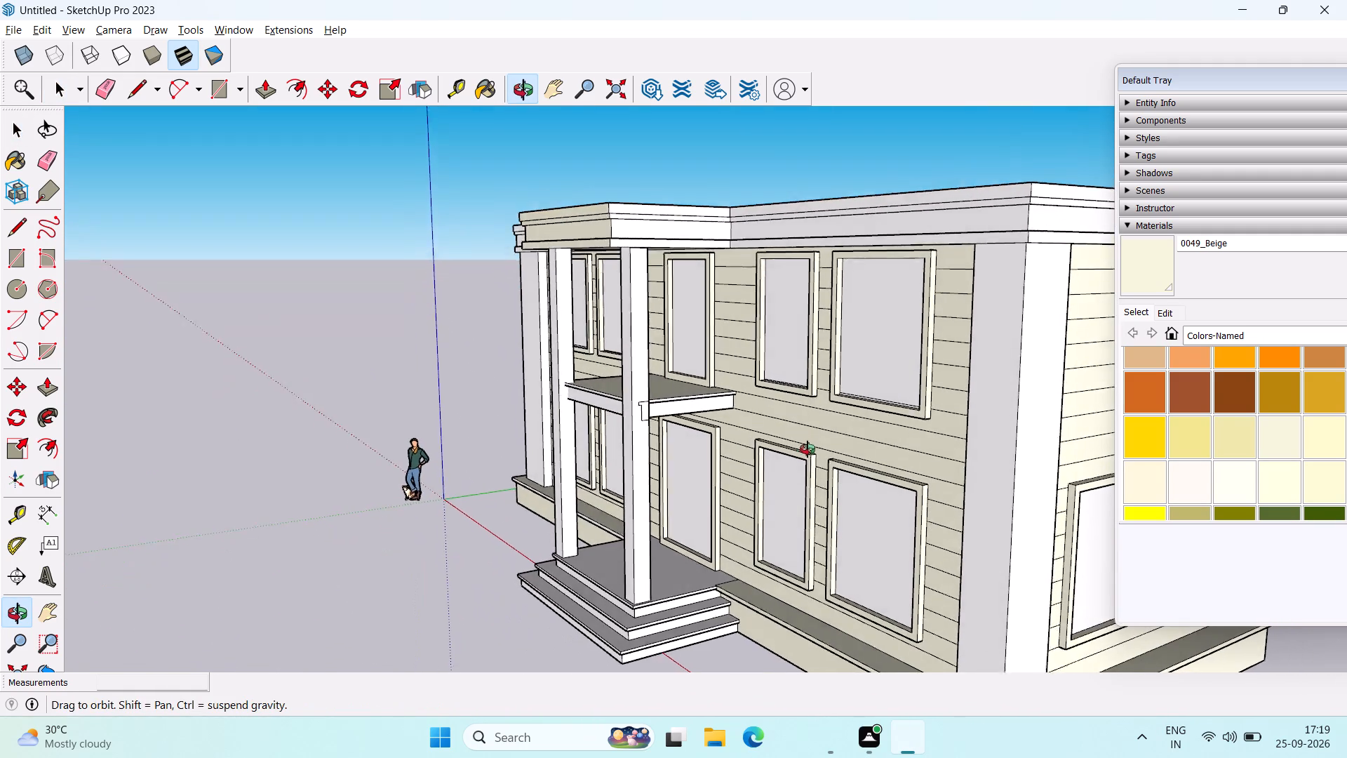
middle_drag(807, 449, 809, 455)
scroll(1297, 353, up, 2)
Paint the parapet's top band on the porch's front and side and the adjoining front facade with 0135_DarkGray from Colors-Named.
click(1332, 337)
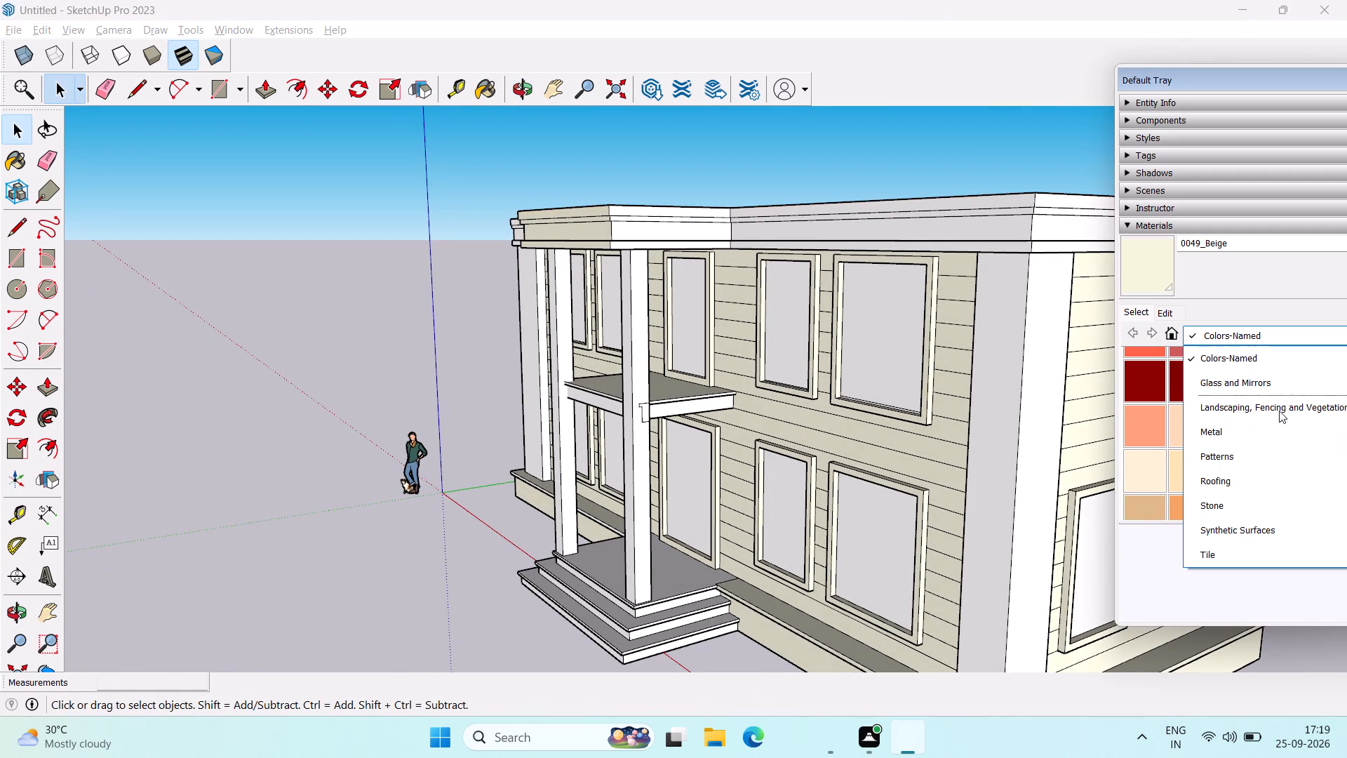
scroll(1301, 469, up, 2)
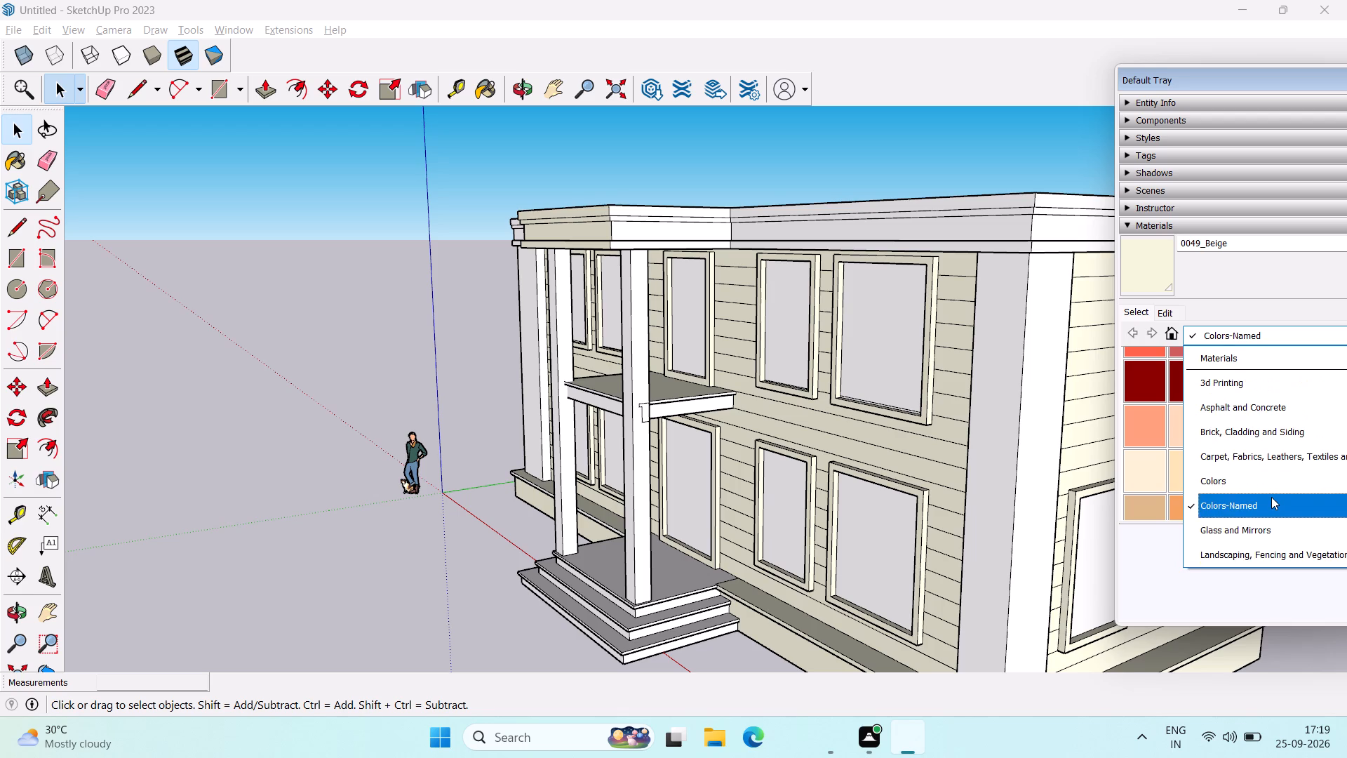
click(1271, 497)
scroll(1293, 442, down, 5)
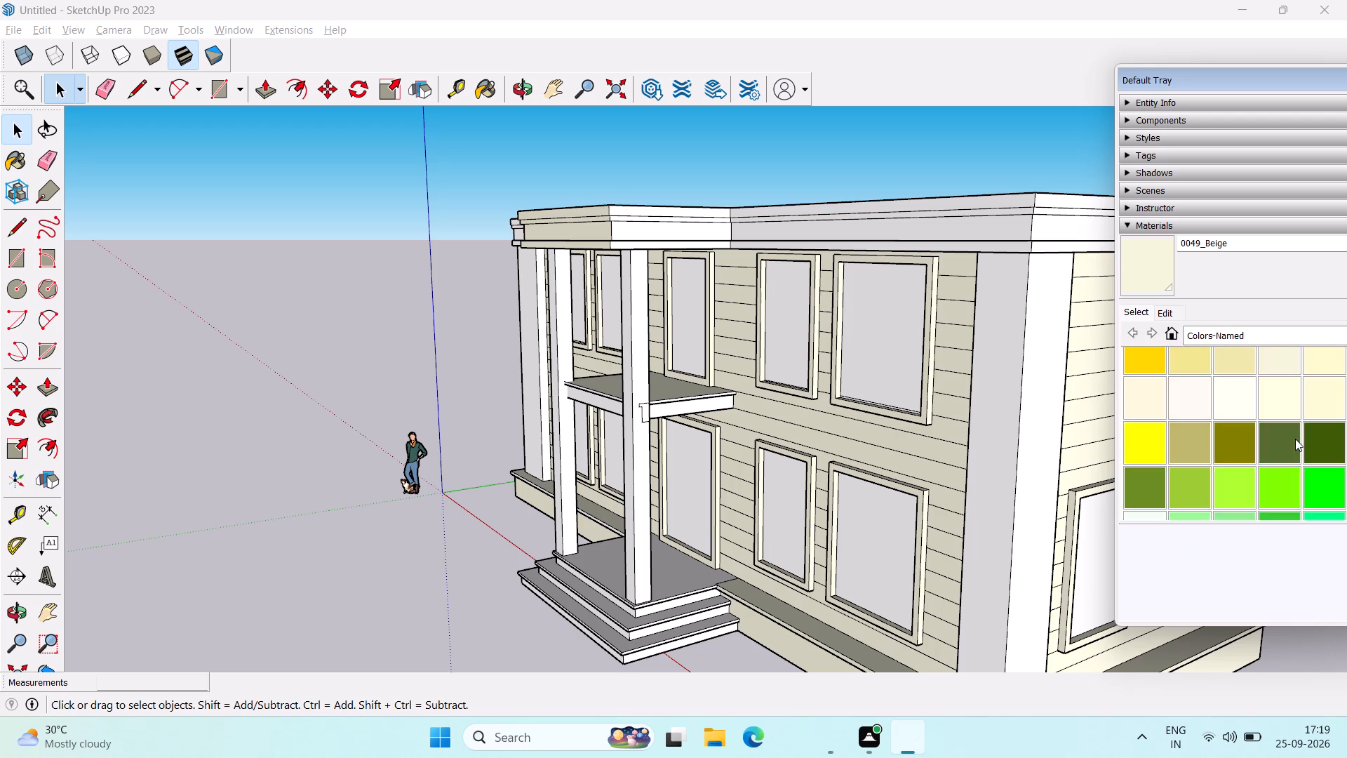
scroll(1295, 439, down, 9)
scroll(1304, 427, up, 2)
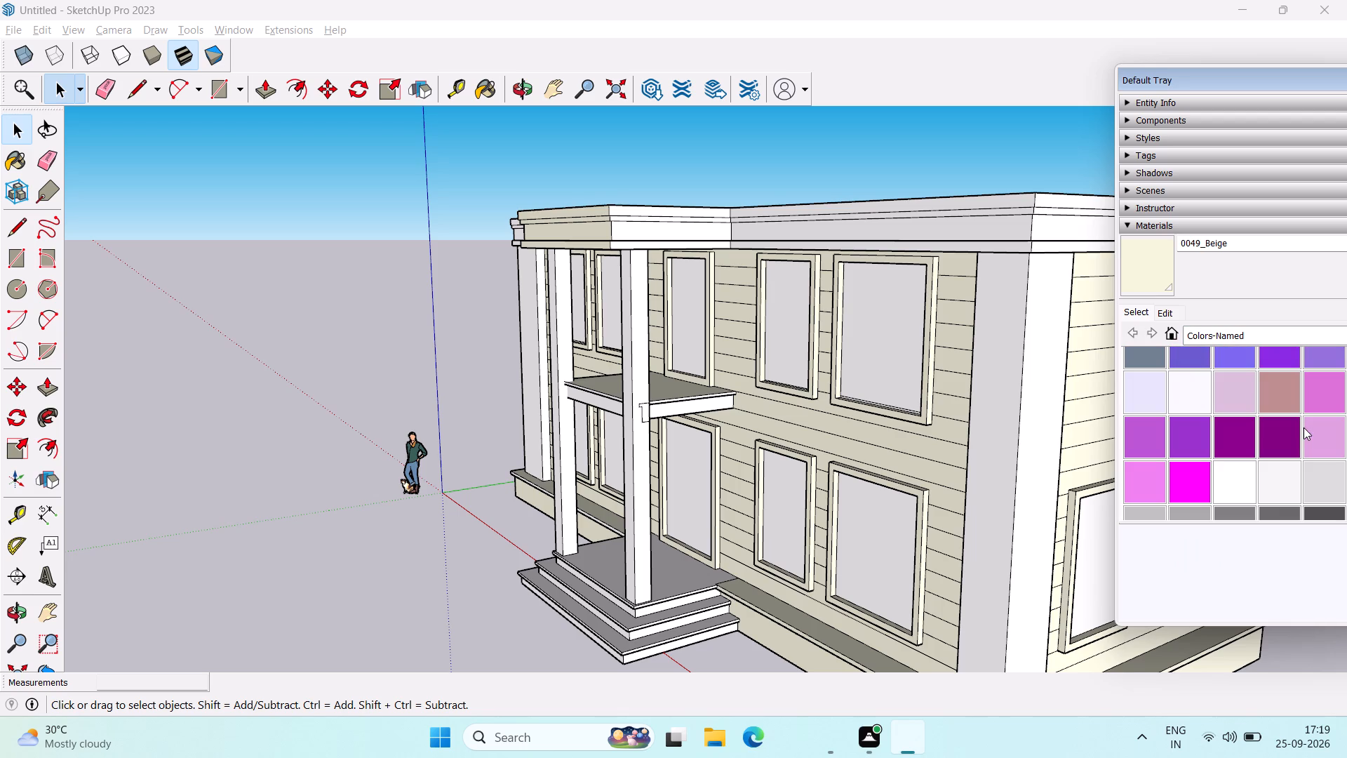
scroll(1329, 469, down, 1)
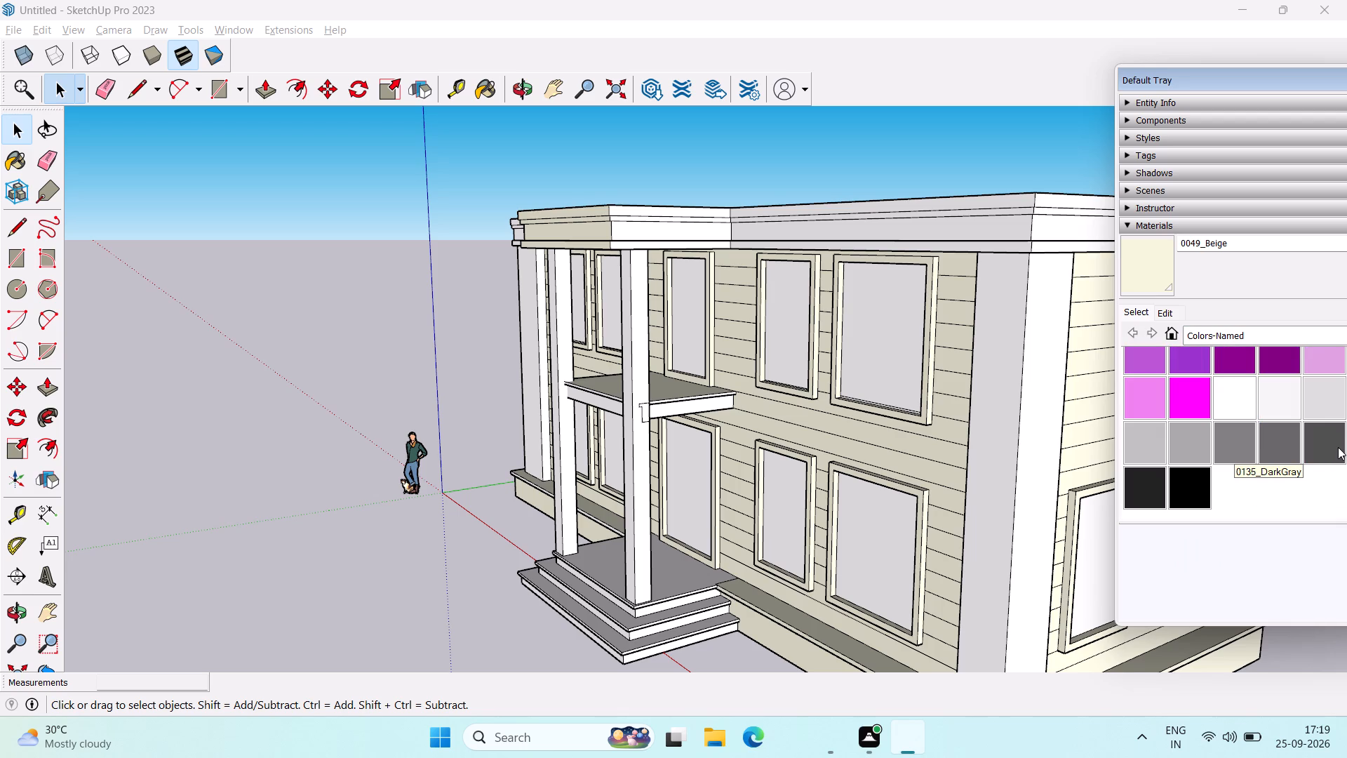
click(1338, 447)
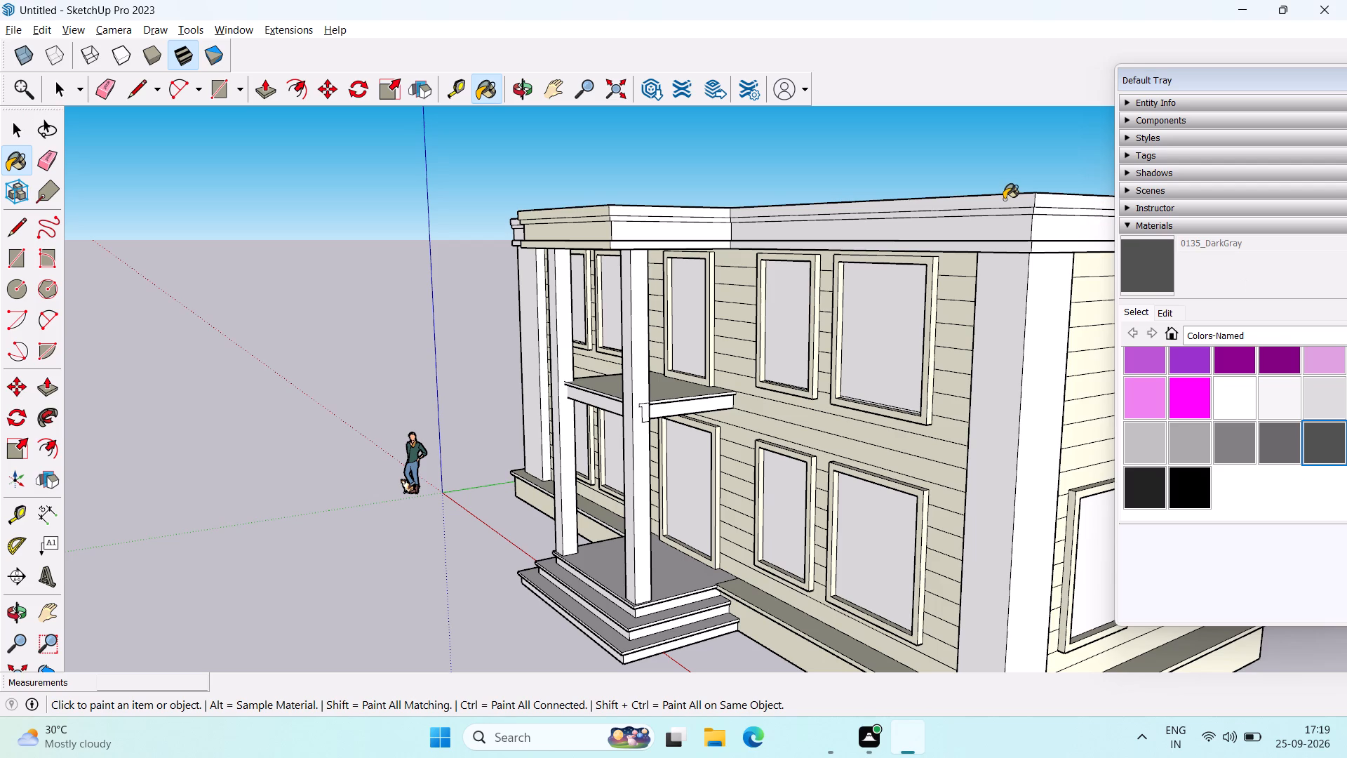
click(1004, 199)
click(677, 210)
click(572, 210)
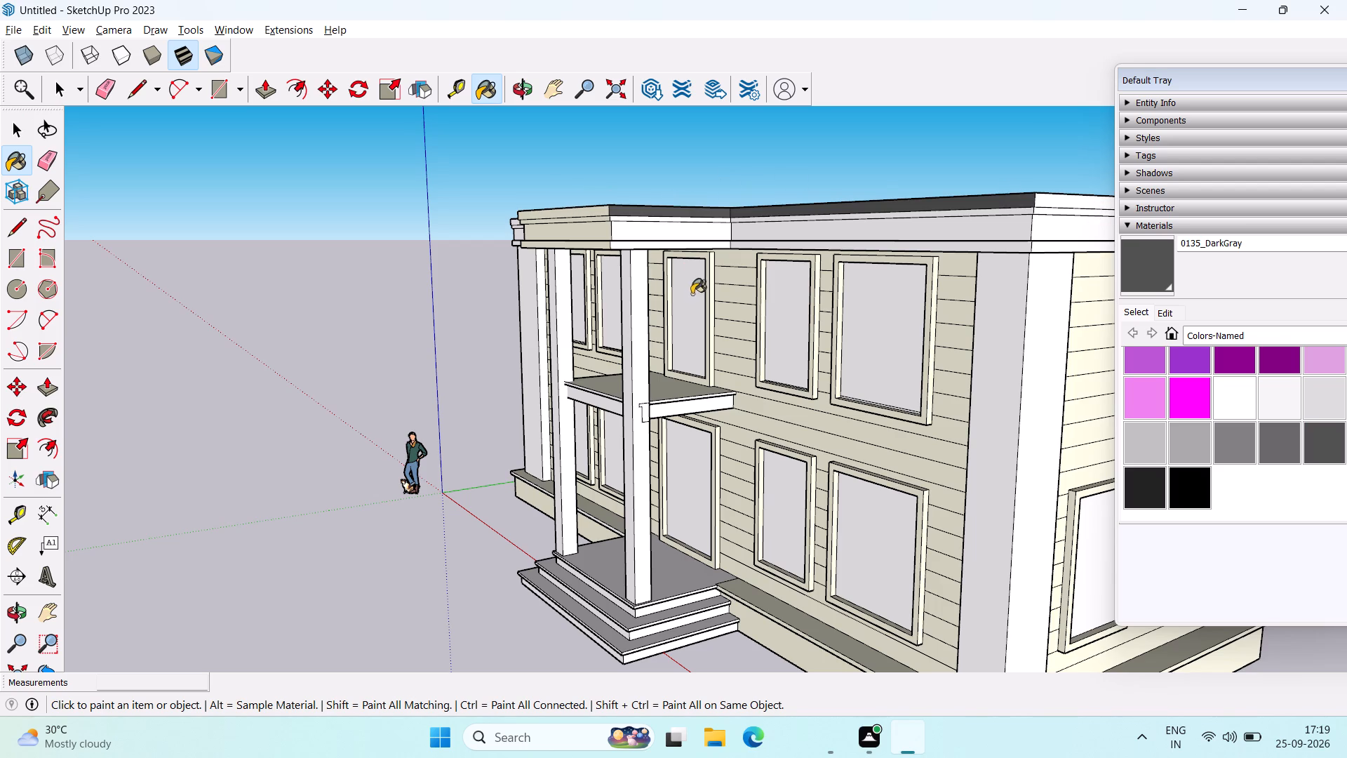
Paint the side faces of the two tall porch columns with 0135_DarkGray.
click(639, 357)
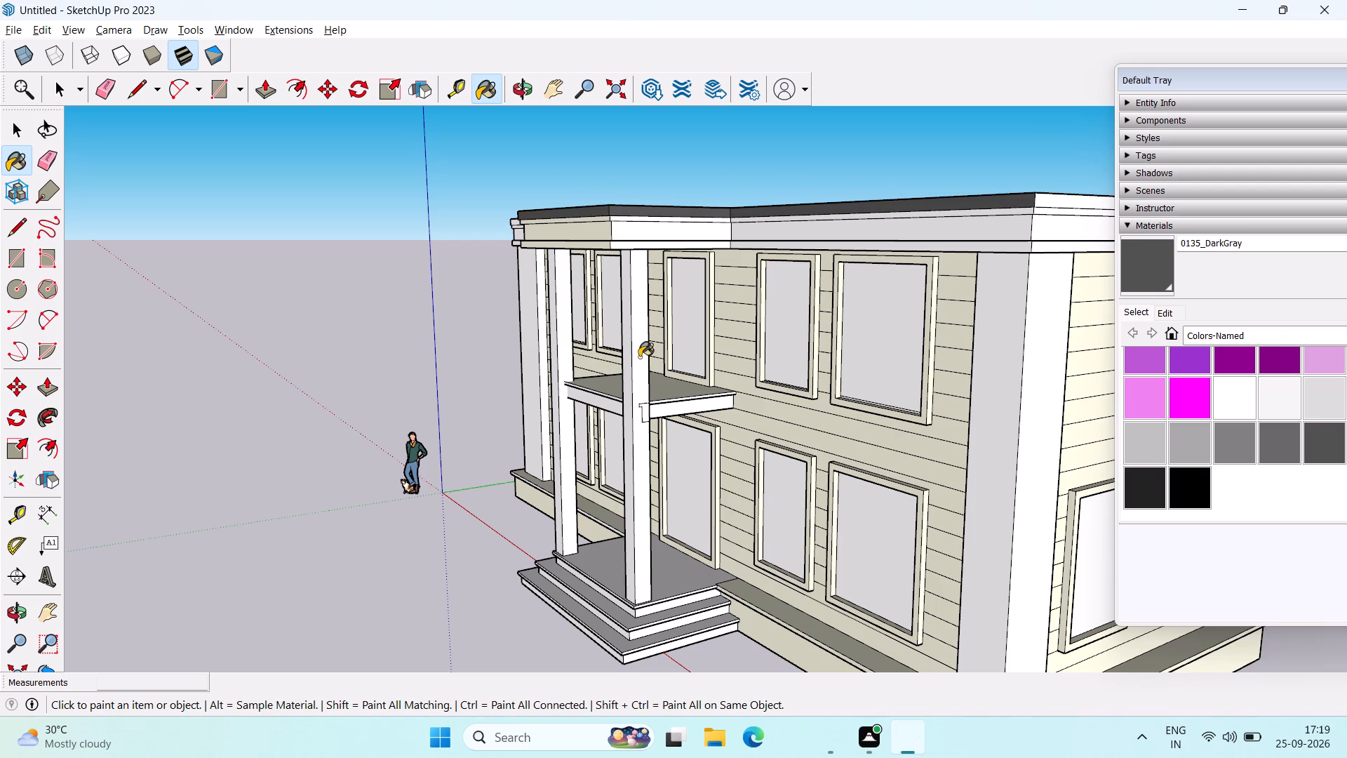
click(567, 346)
click(551, 352)
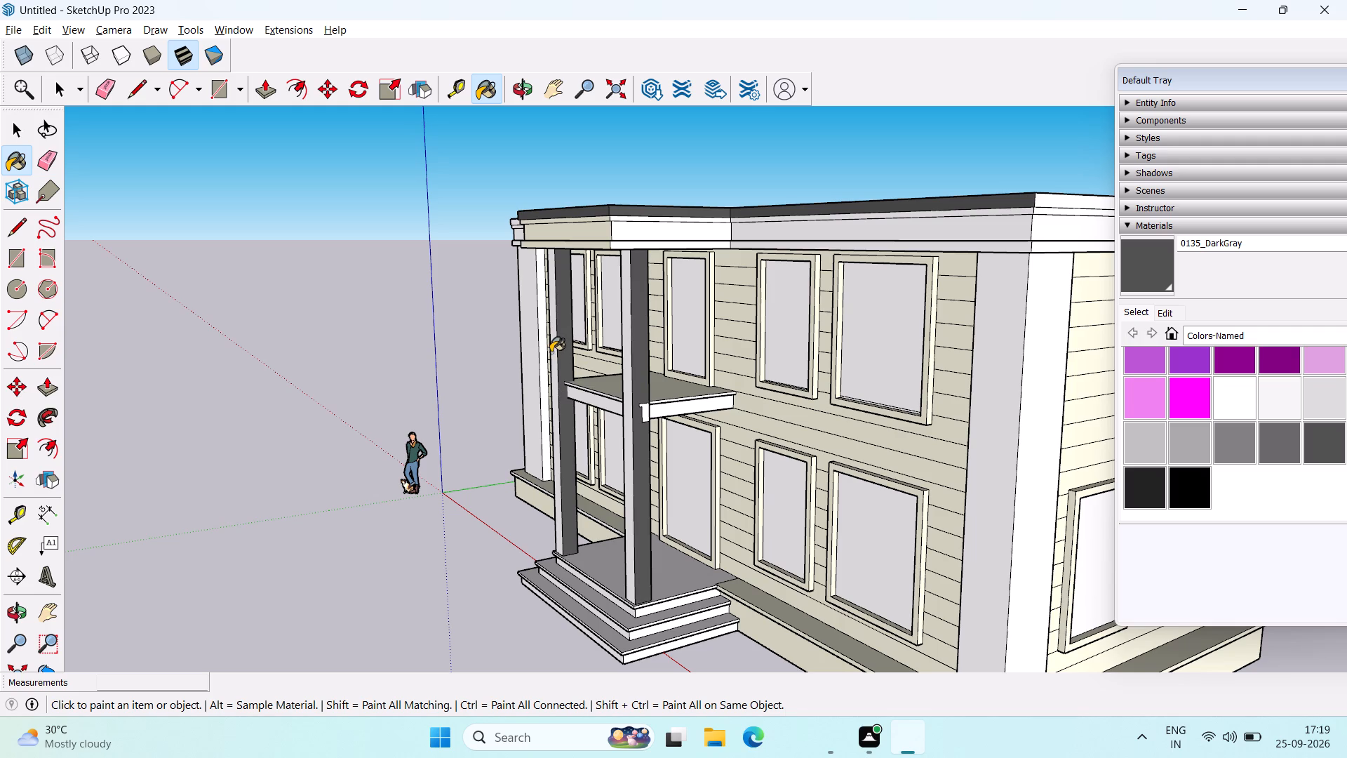
Paint the four window panes on the front facade between the porch and the near building corner with 0135_DarkGray.
scroll(582, 357, down, 2)
middle_drag(648, 403, 649, 403)
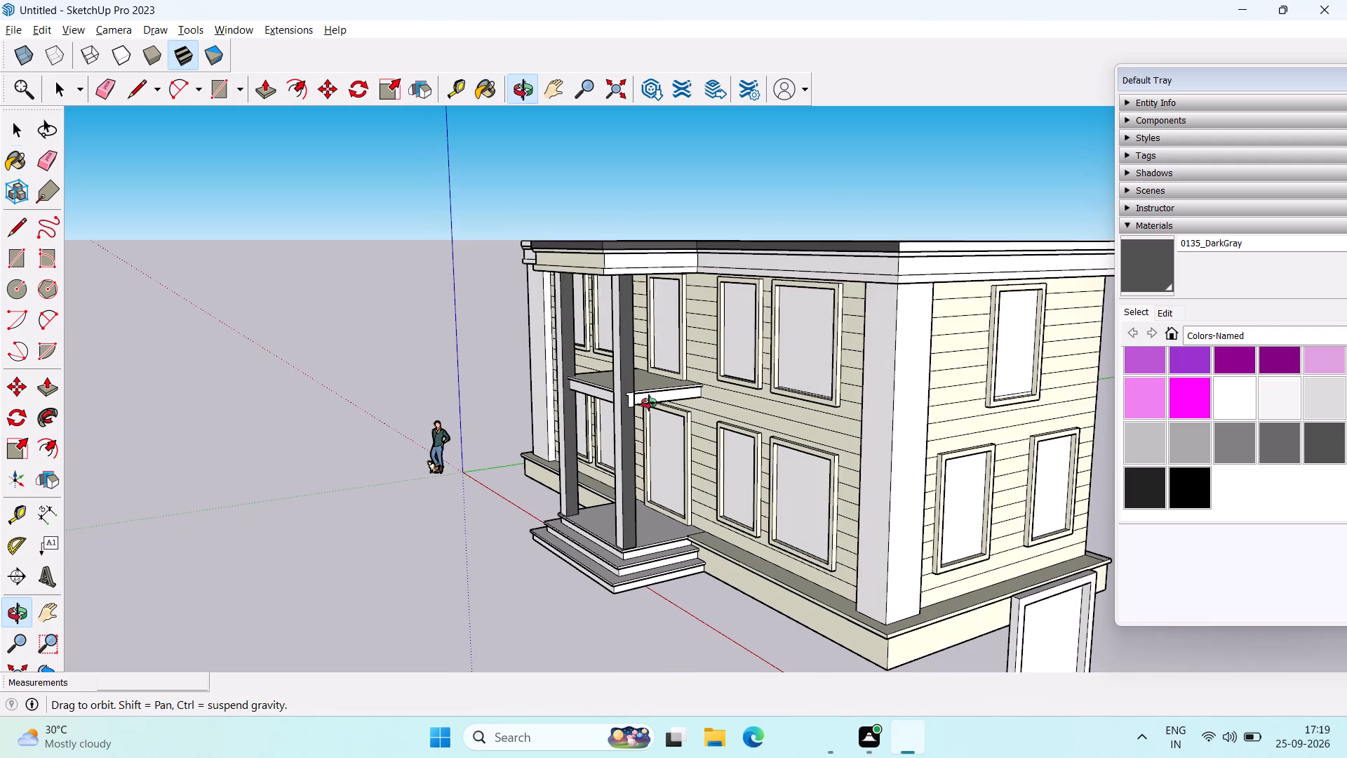
middle_drag(649, 403, 735, 439)
click(829, 359)
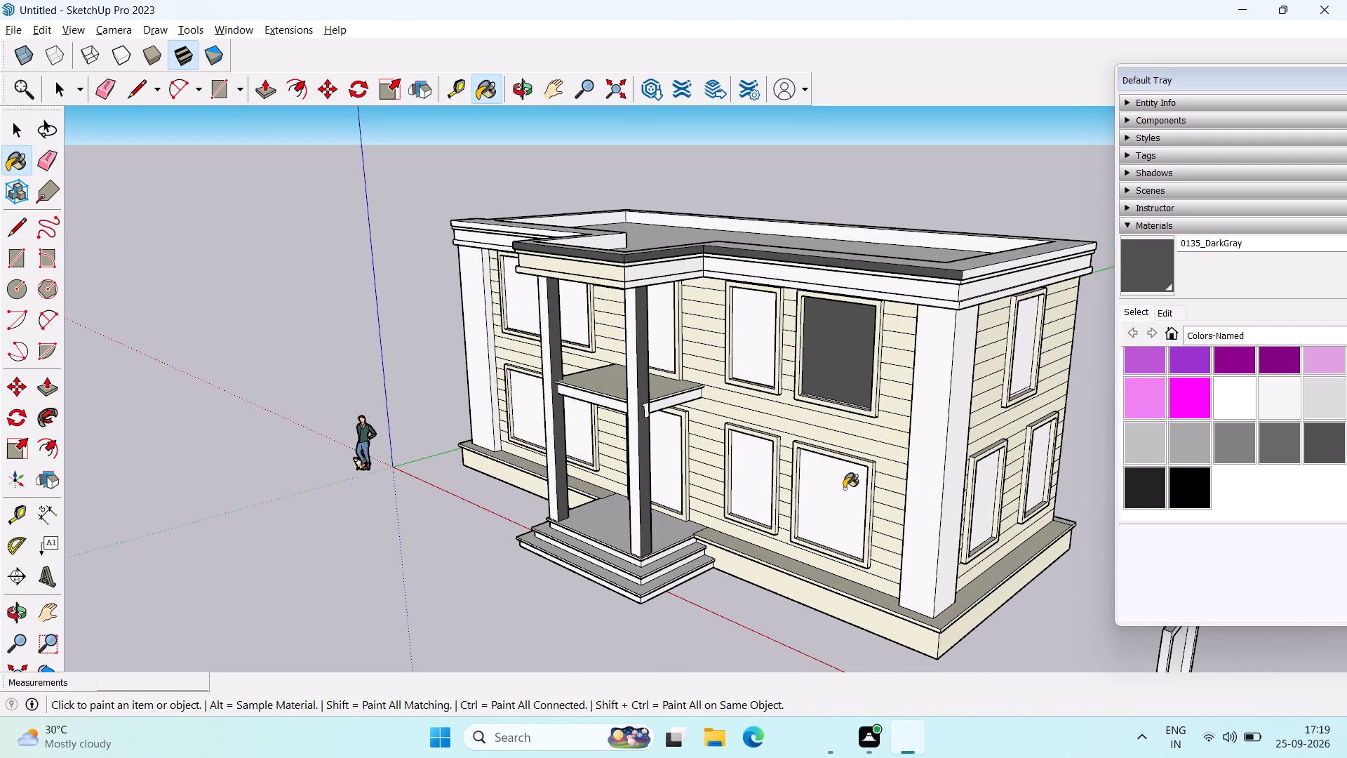
click(844, 488)
click(755, 473)
click(756, 347)
Paint the three window panes on the building's adjoining side wall with 0135_DarkGray.
middle_drag(1014, 456, 753, 472)
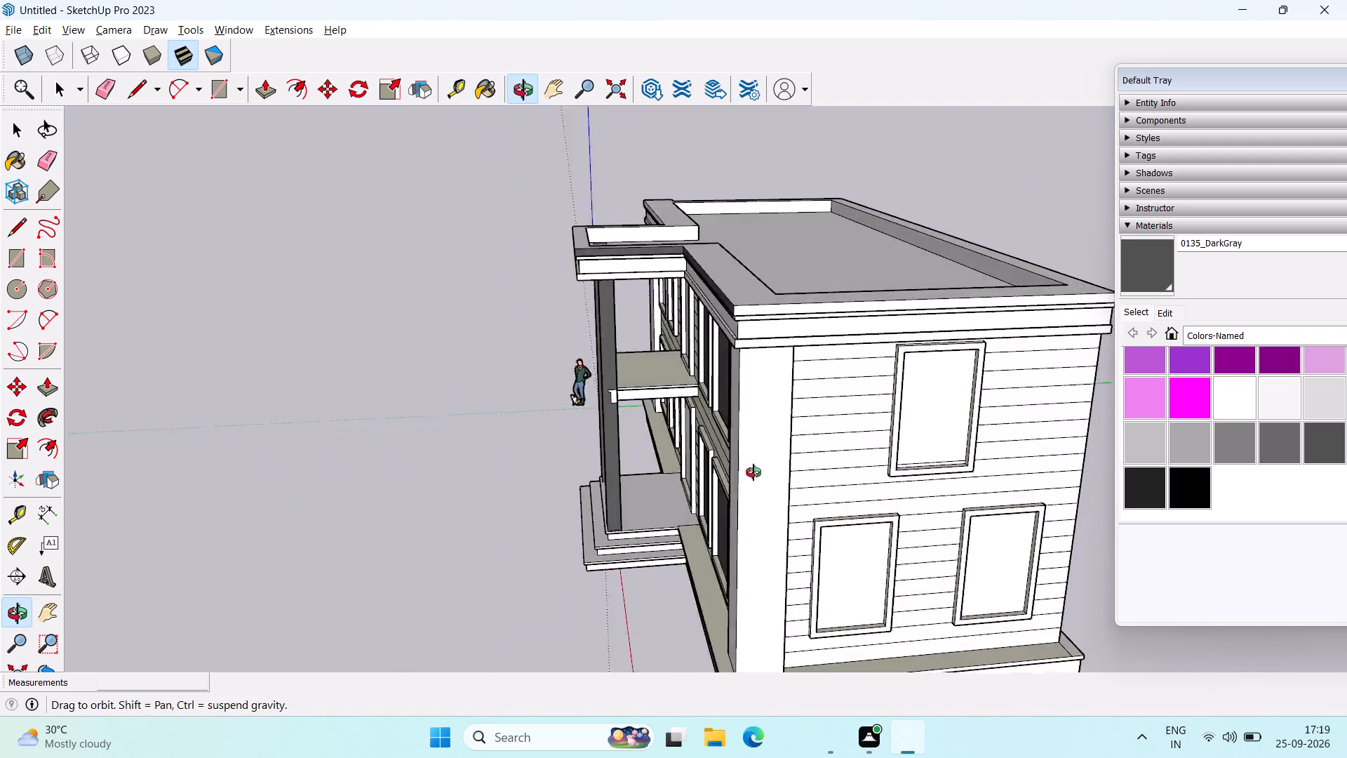
middle_drag(753, 472, 722, 470)
click(876, 435)
click(799, 581)
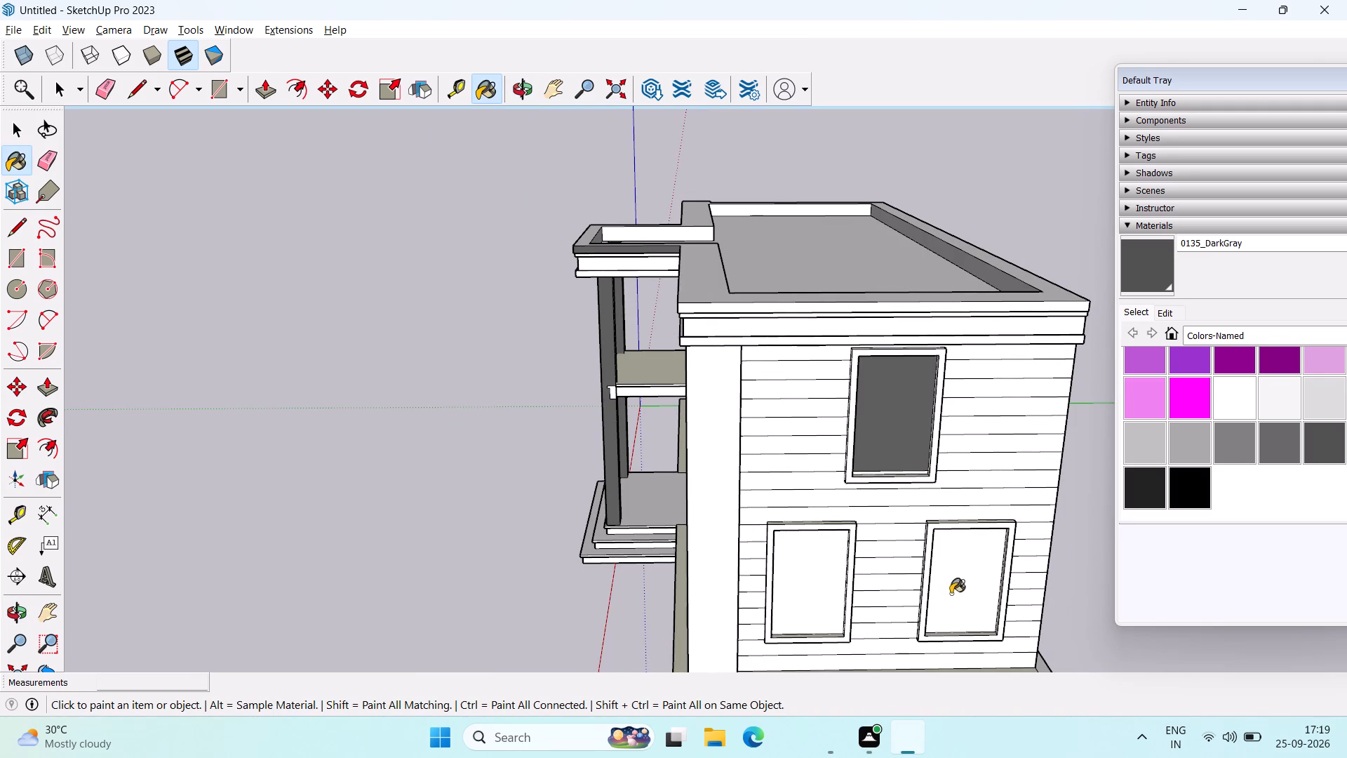
click(951, 594)
Paint the four front window panes on the porch's other side, the pane above the balcony and the entrance door panel with 0135_DarkGray.
middle_drag(779, 571, 1071, 552)
middle_drag(557, 437, 822, 430)
click(405, 321)
click(512, 334)
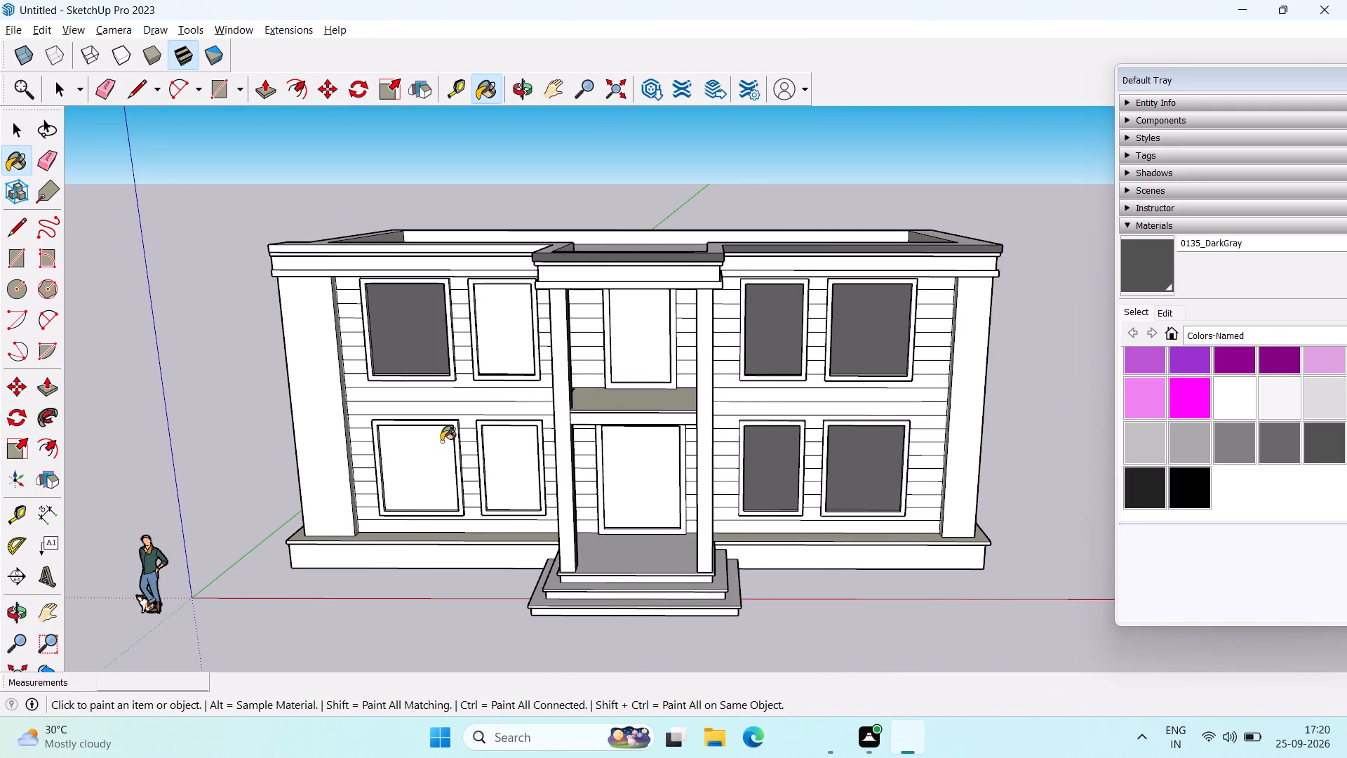
click(413, 468)
click(503, 464)
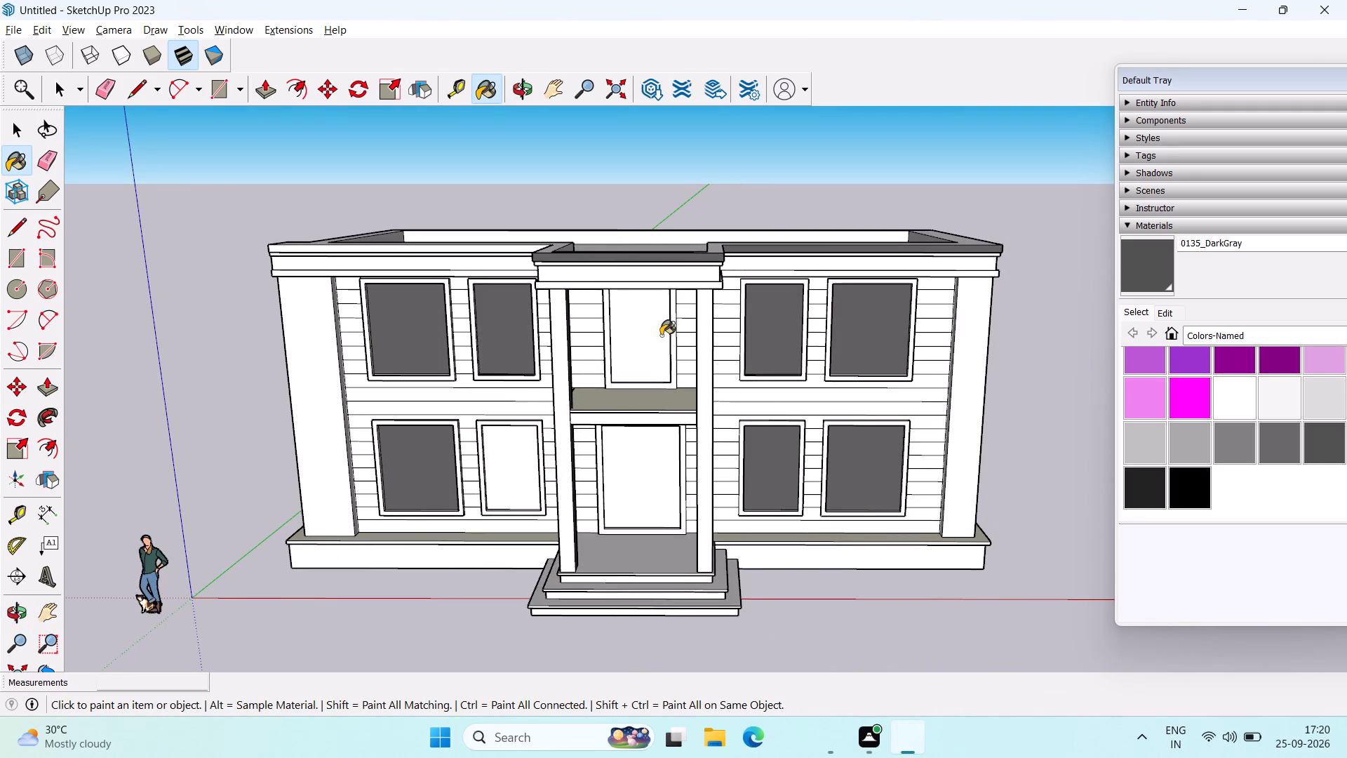
click(661, 335)
click(639, 472)
Examine the painted front facade and porch from low, frontal and angled viewpoints.
middle_drag(641, 479, 638, 453)
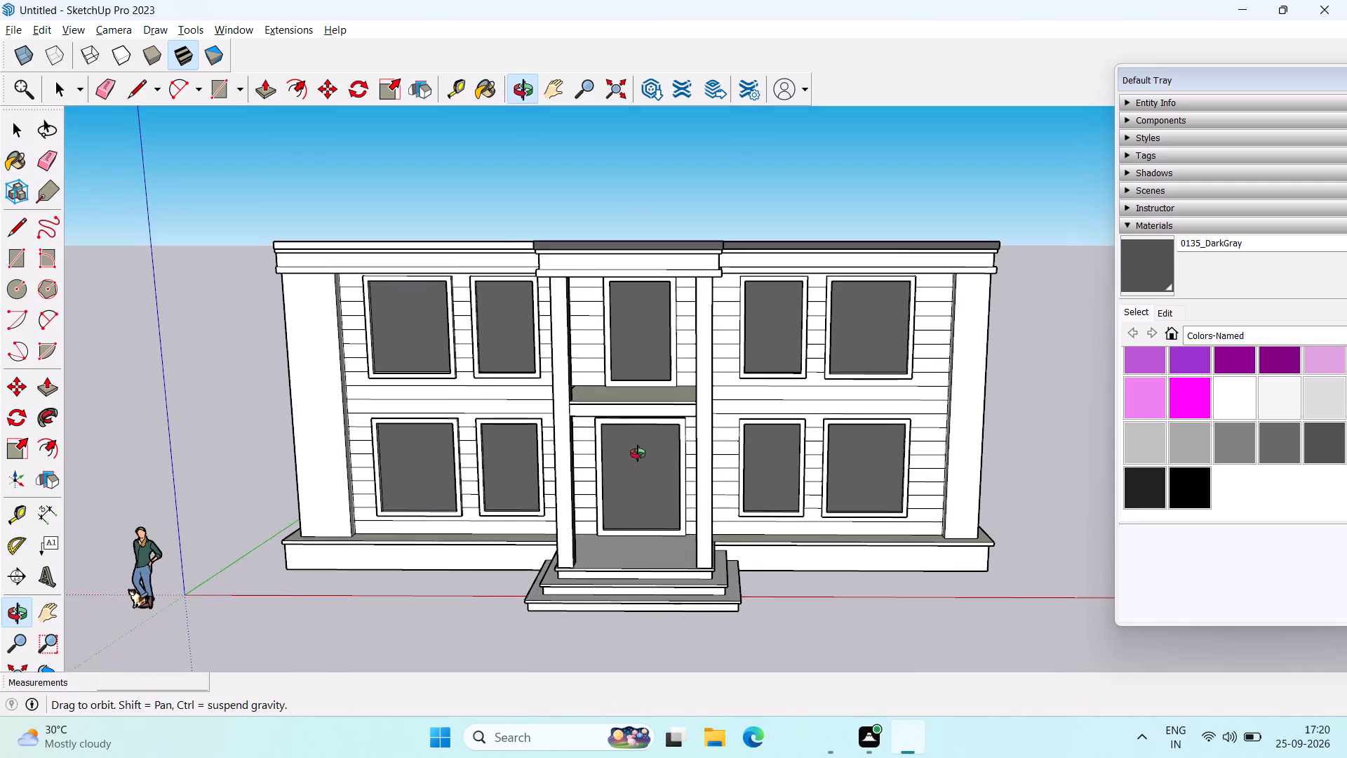
middle_drag(638, 453, 702, 344)
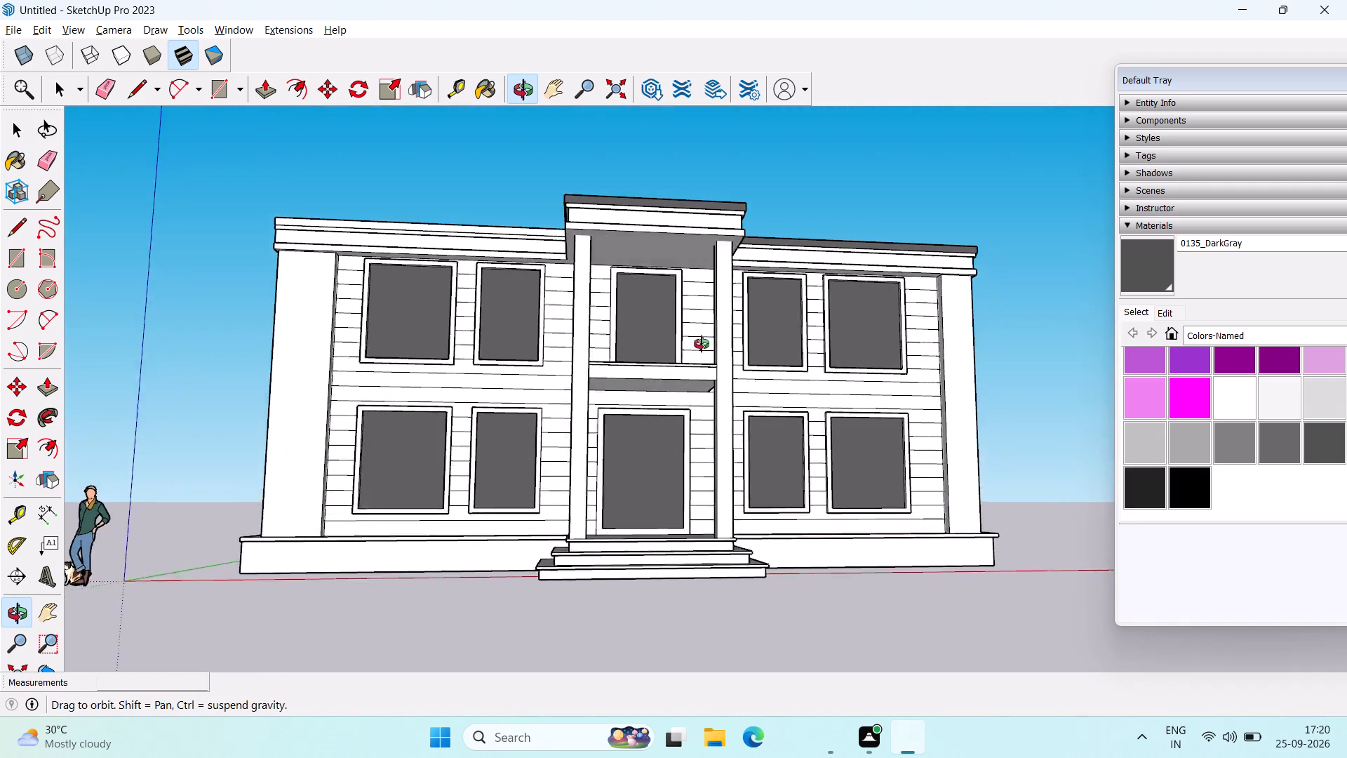
middle_drag(702, 344, 718, 354)
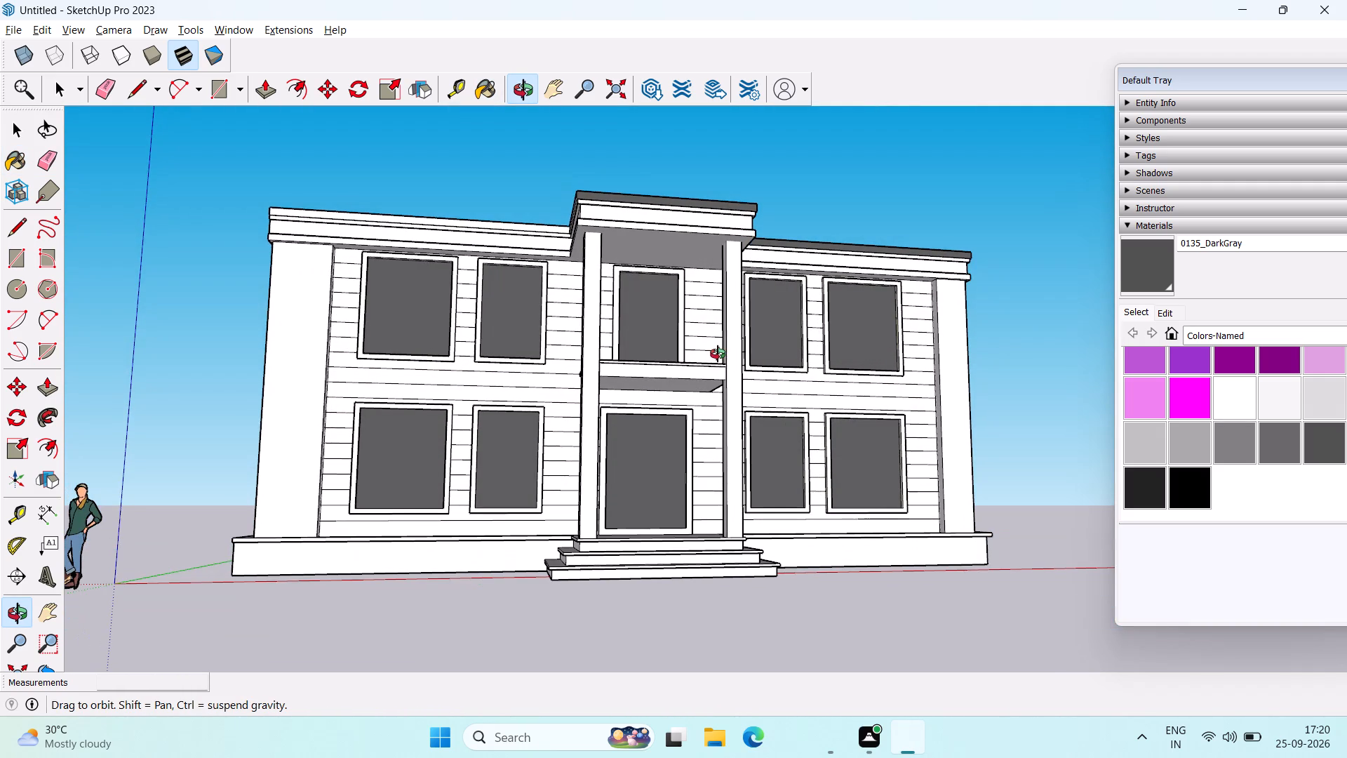
middle_drag(718, 354, 718, 385)
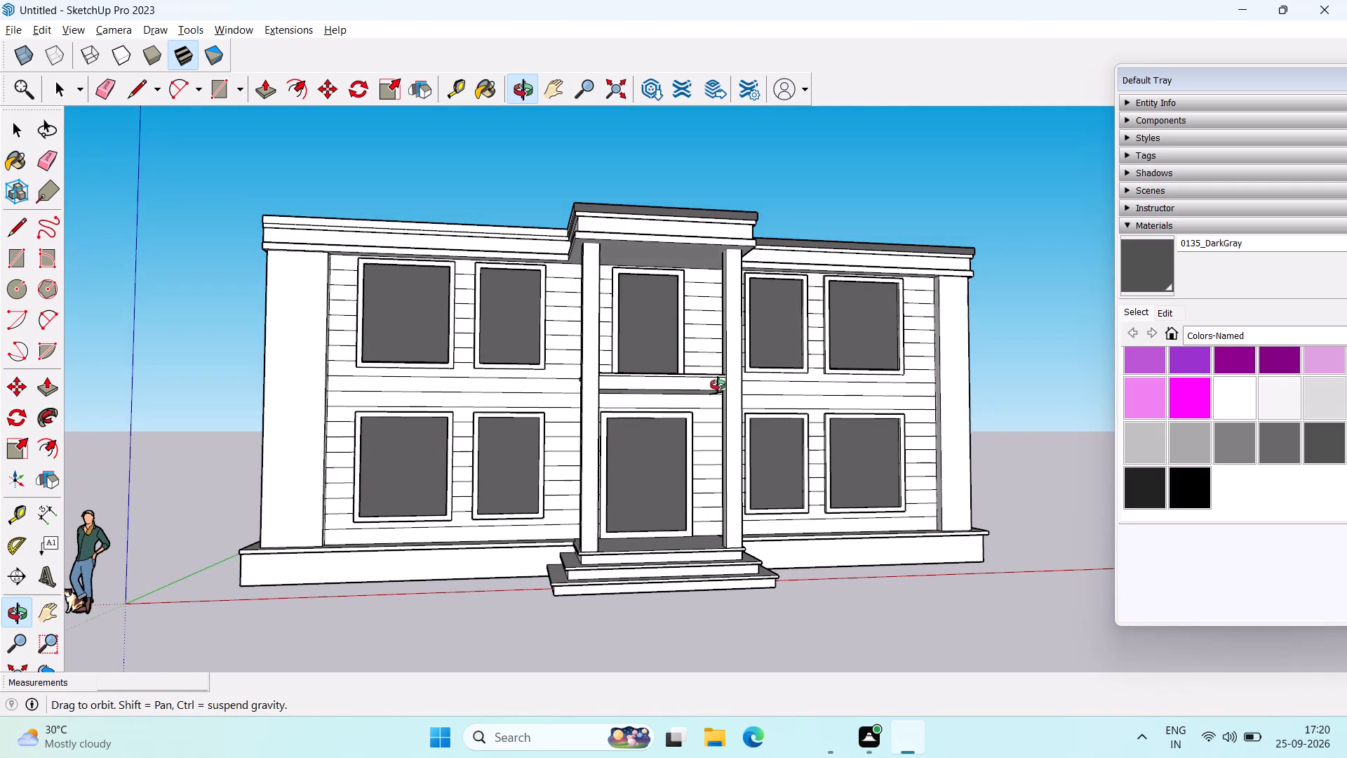
middle_drag(718, 385, 582, 382)
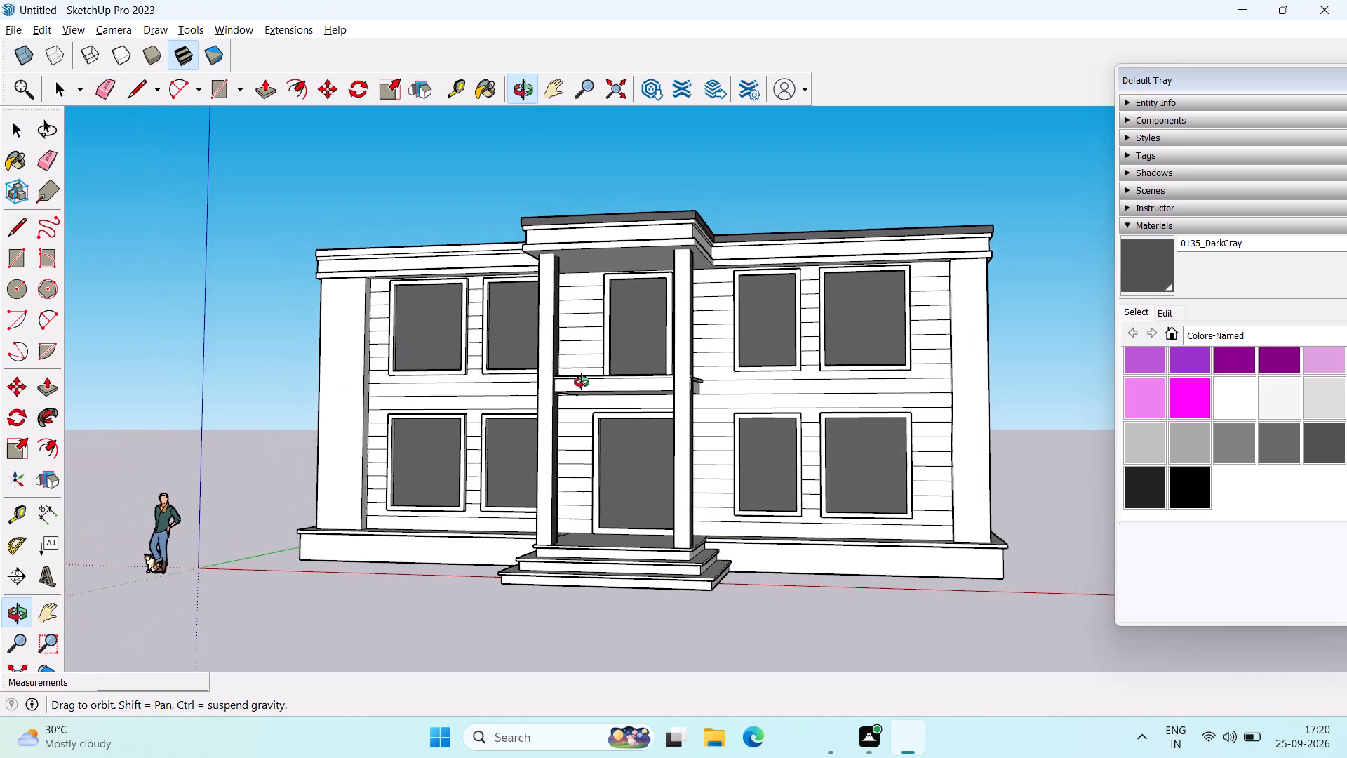
middle_drag(582, 382, 715, 399)
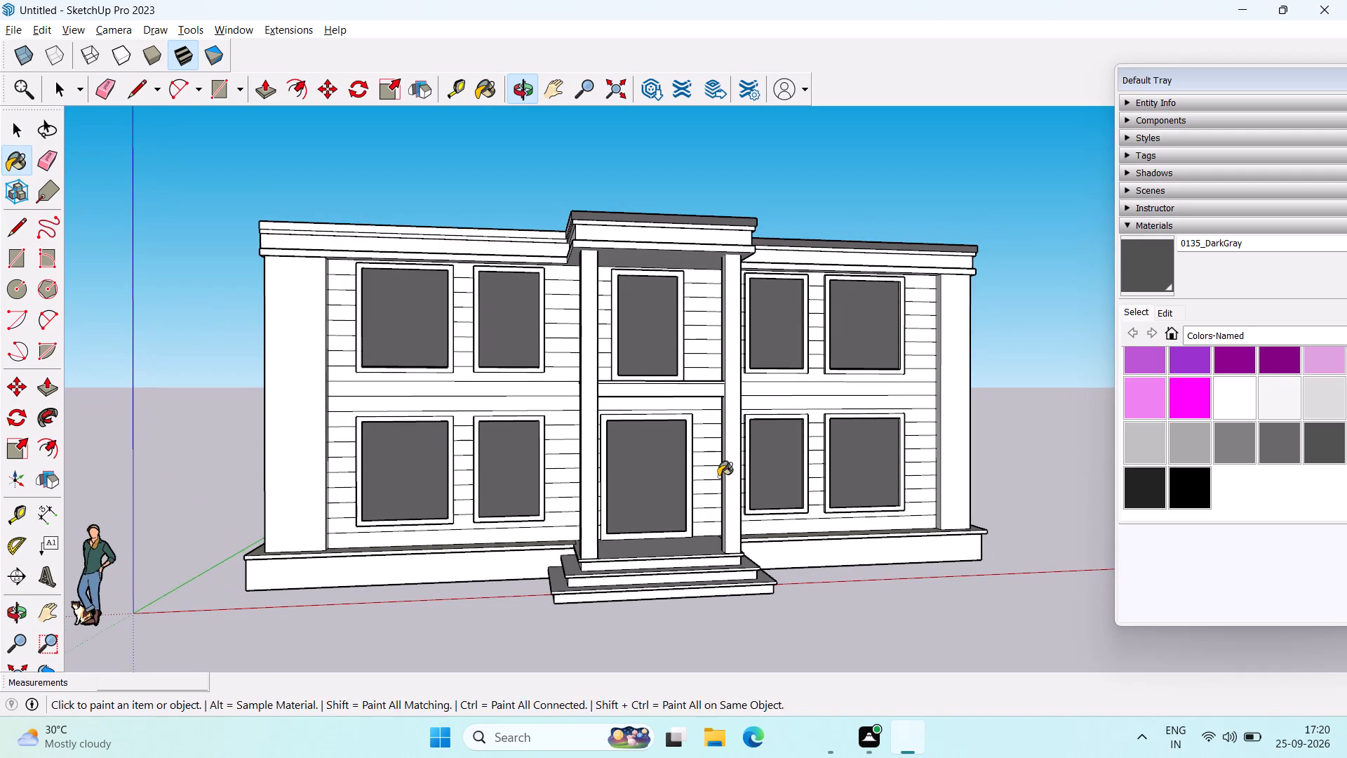
middle_drag(718, 476, 890, 503)
key(space)
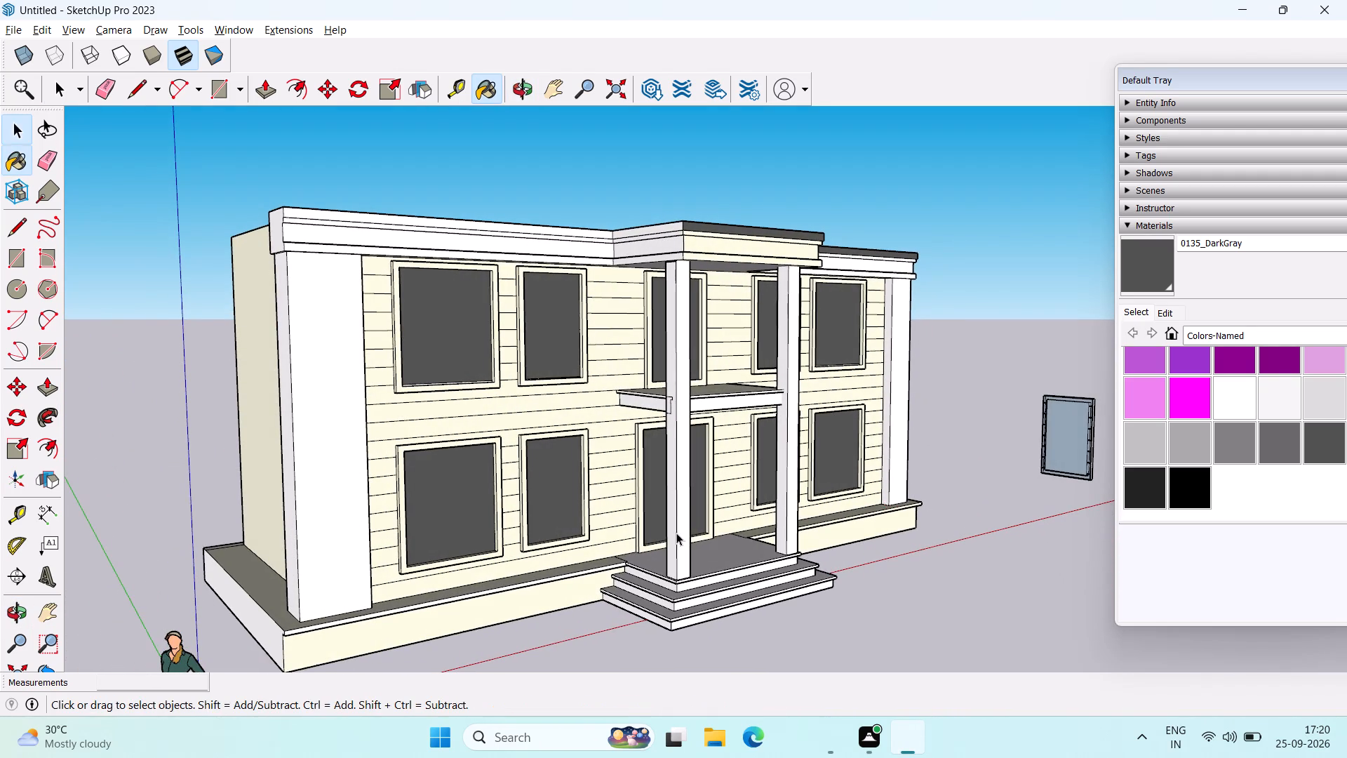
Draw a 9' 10 1/2" vertical line on the front wall from one lower corner of the balcony slab to the porch floor.
scroll(686, 518, up, 2)
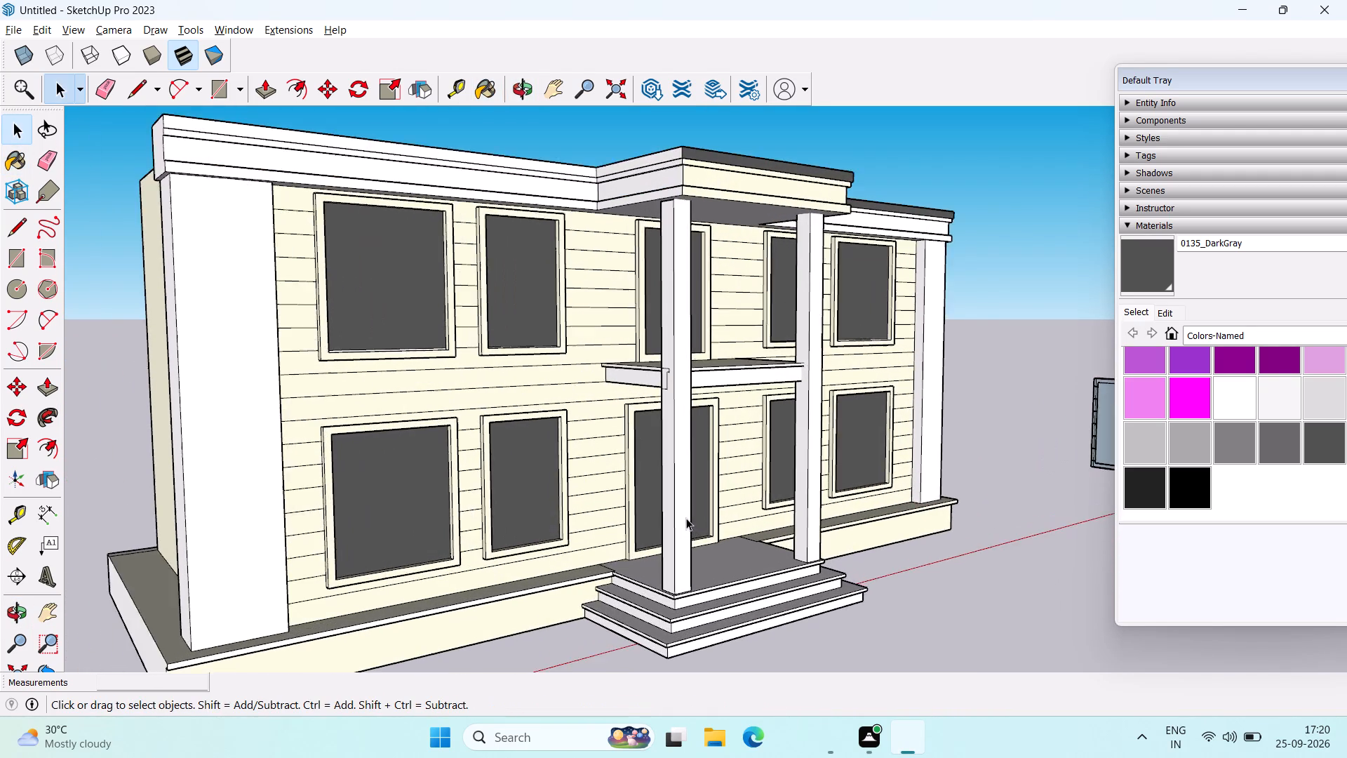
scroll(686, 518, up, 2)
middle_drag(659, 519, 710, 457)
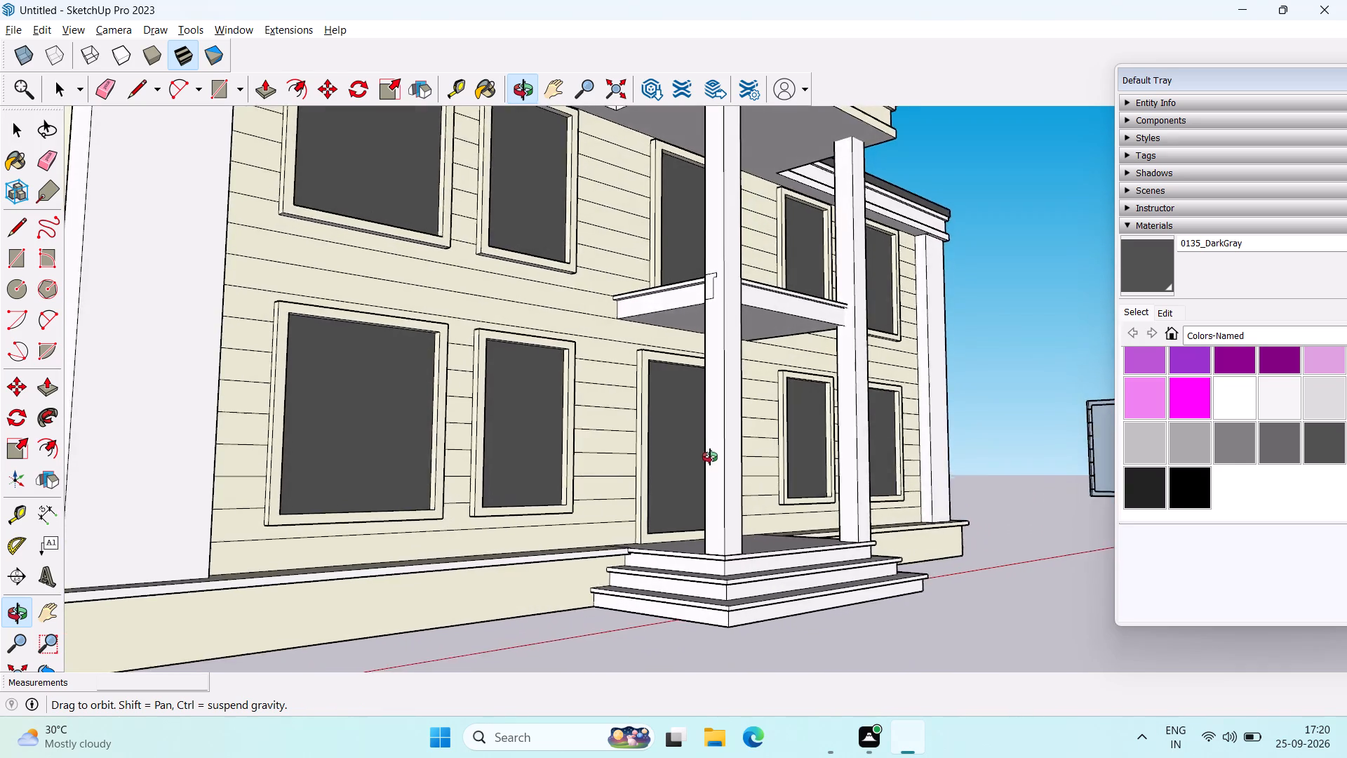
middle_drag(710, 457, 710, 481)
key(l)
click(615, 331)
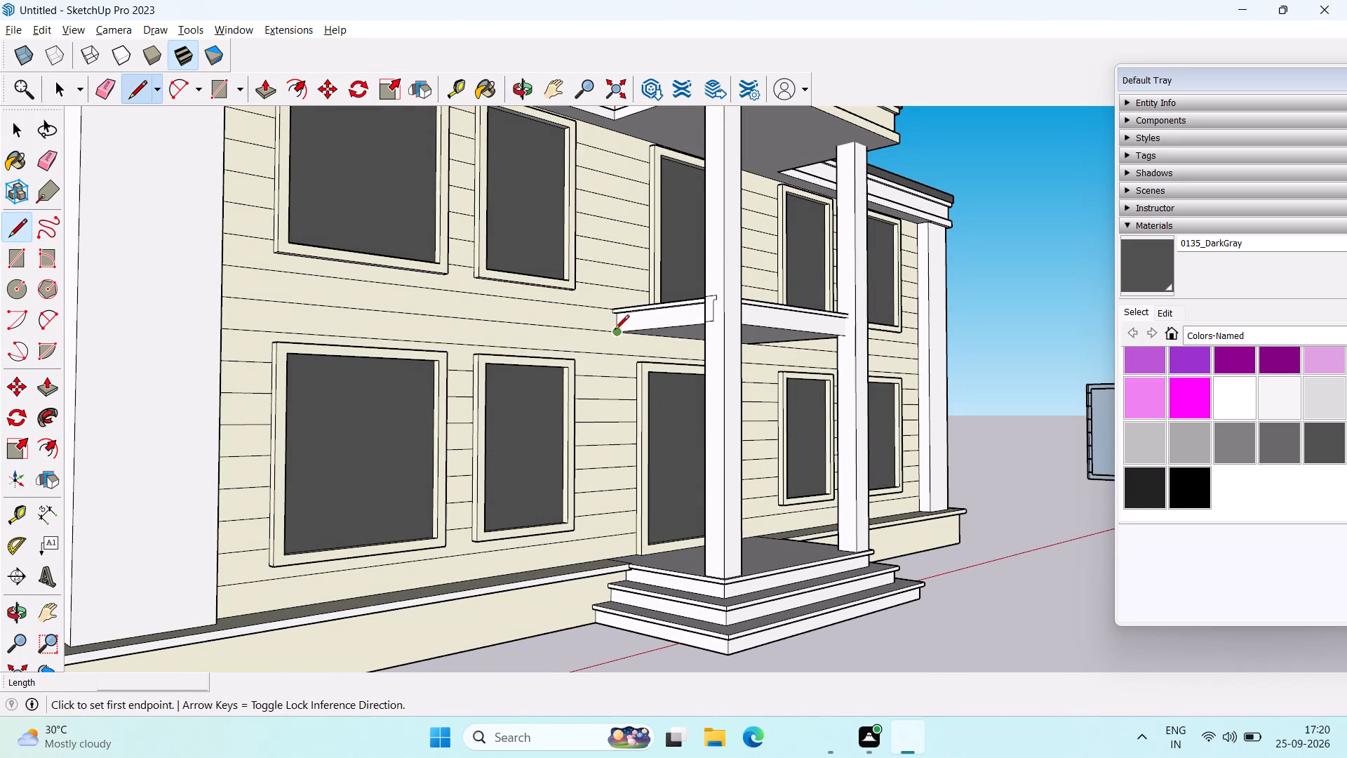
click(618, 554)
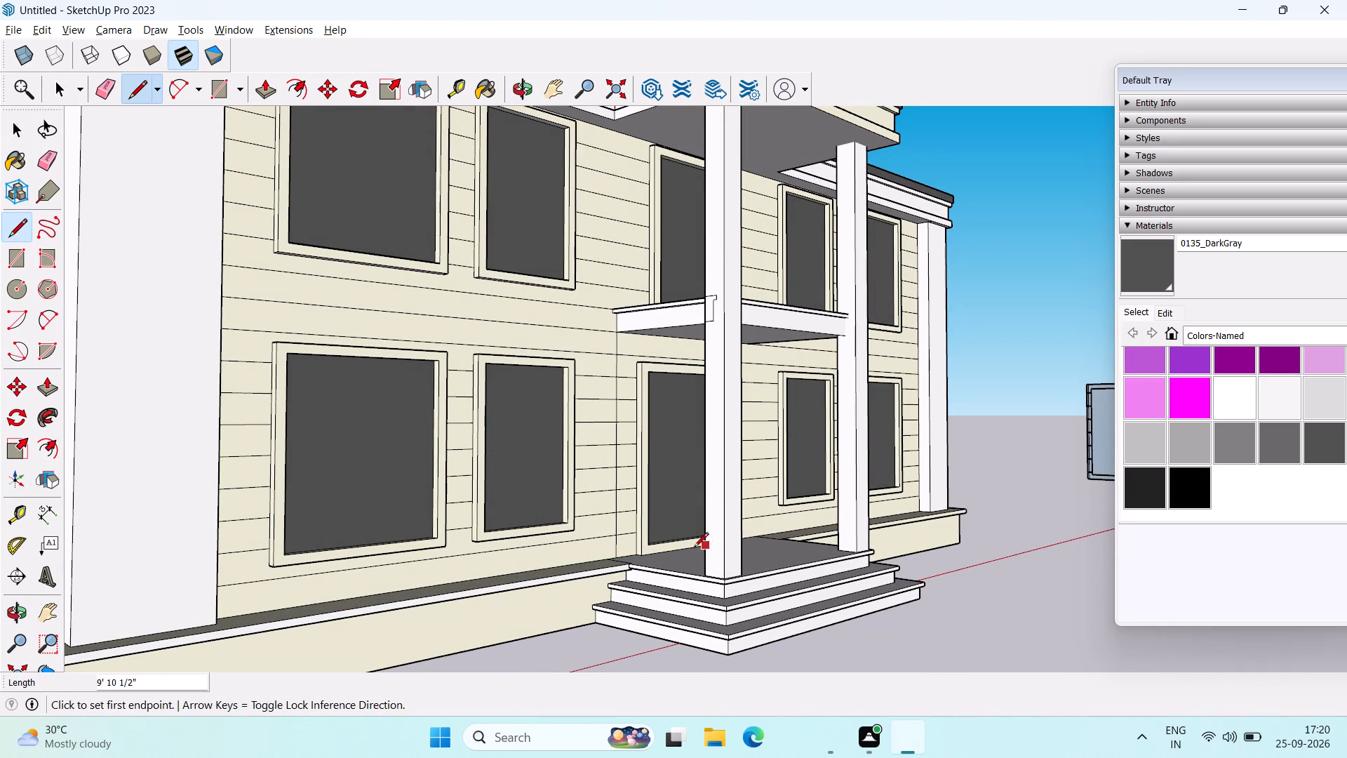
Draw a matching 9' 10 1/2" vertical line from the balcony slab's opposite lower corner to the porch floor on the door's other side.
scroll(648, 552, up, 9)
scroll(631, 552, down, 3)
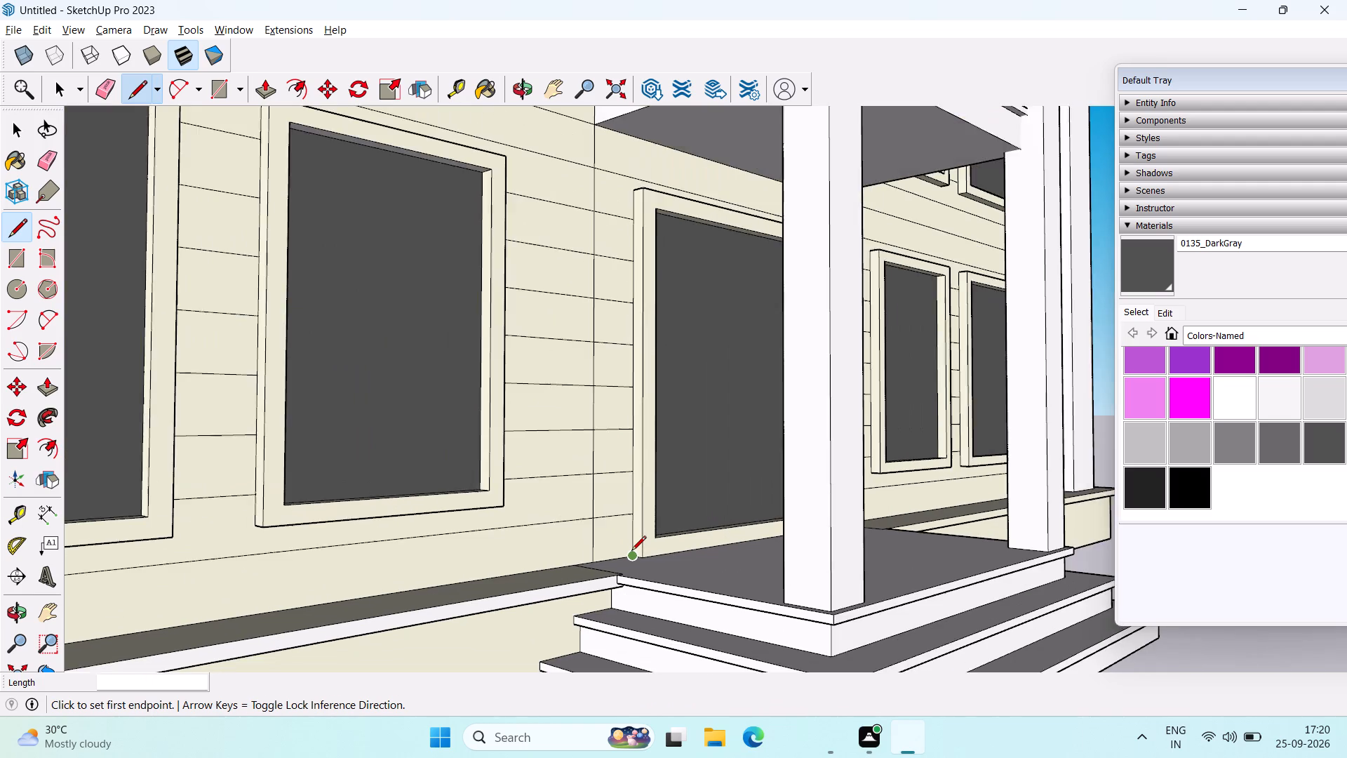
scroll(631, 547, down, 2)
middle_drag(668, 547, 507, 560)
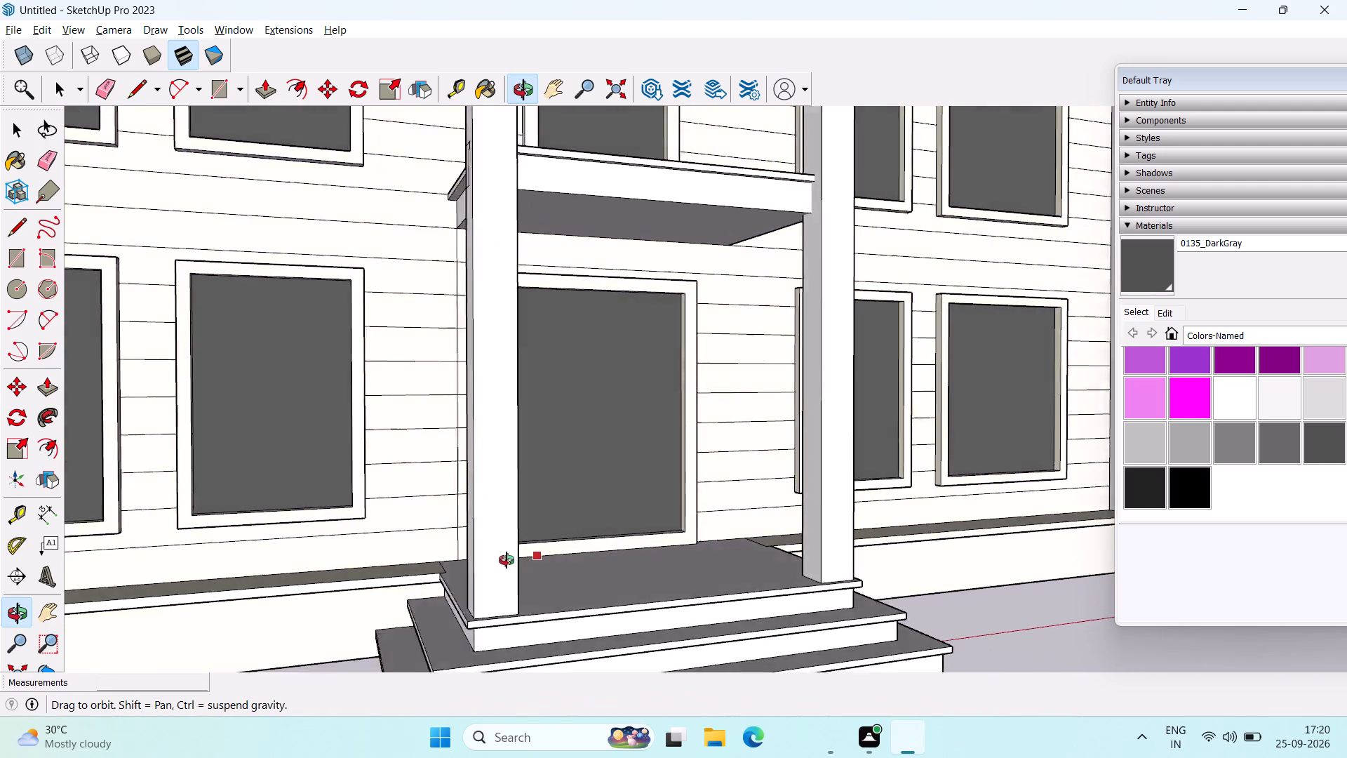
middle_drag(507, 560, 389, 563)
middle_drag(606, 480, 334, 538)
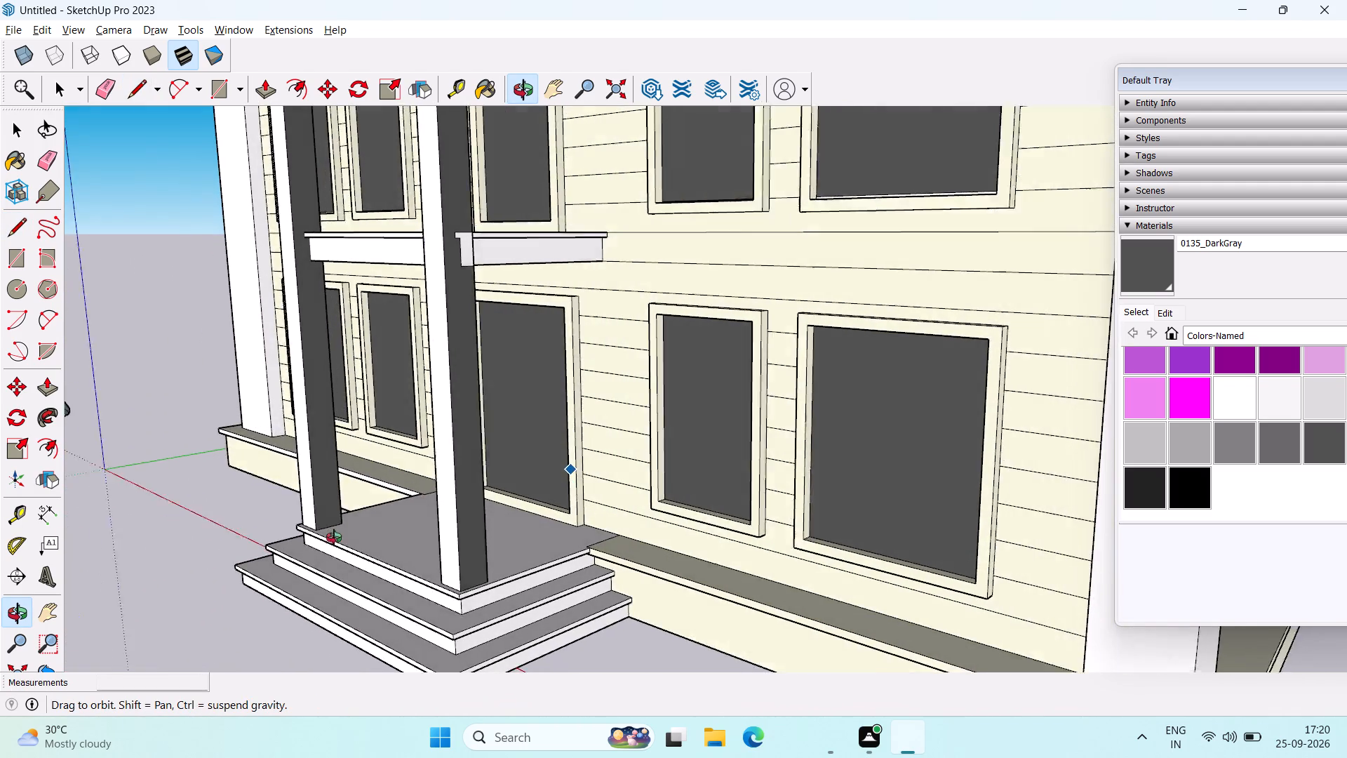
middle_drag(334, 538, 323, 542)
drag(598, 260, 611, 304)
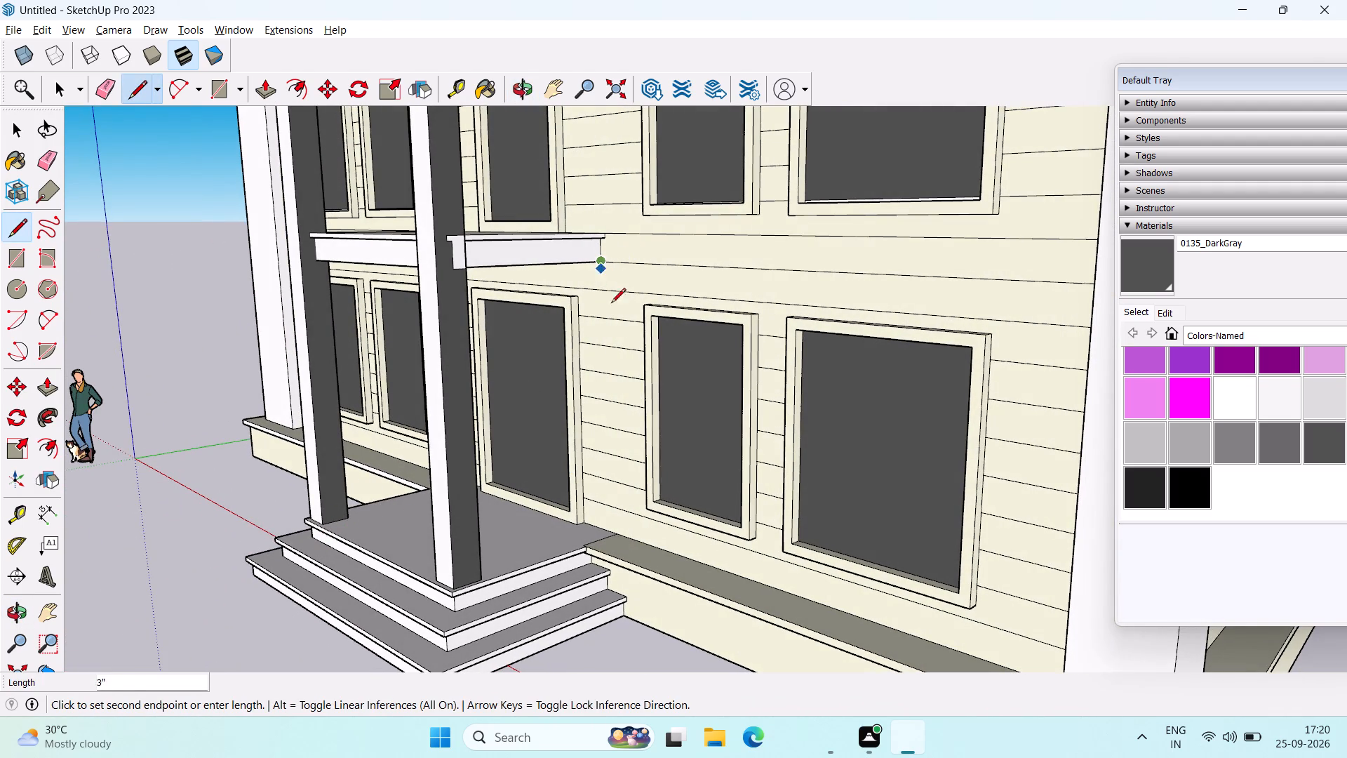
drag(611, 304, 609, 294)
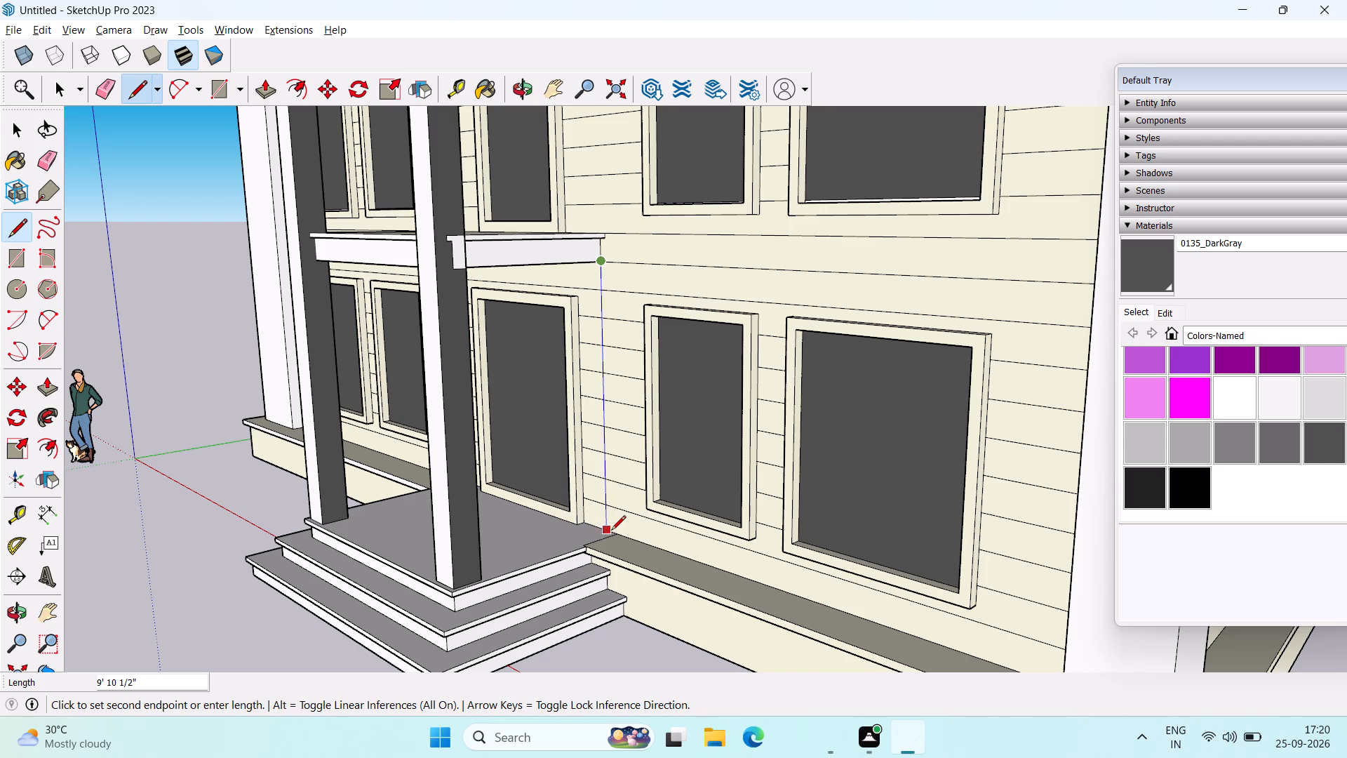
click(605, 531)
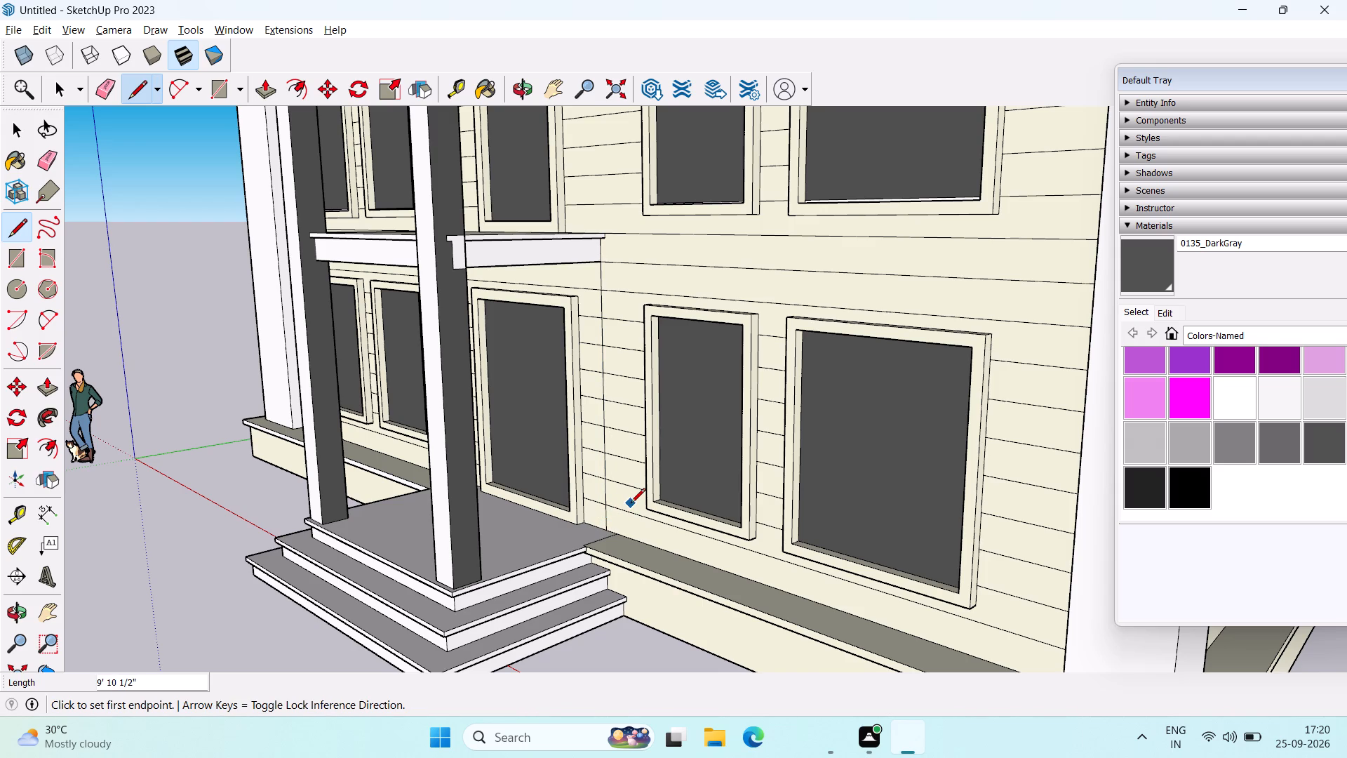
key(space)
Erase the siding lines between the vertical line and the door frame on one side of the entrance.
middle_drag(639, 499, 840, 490)
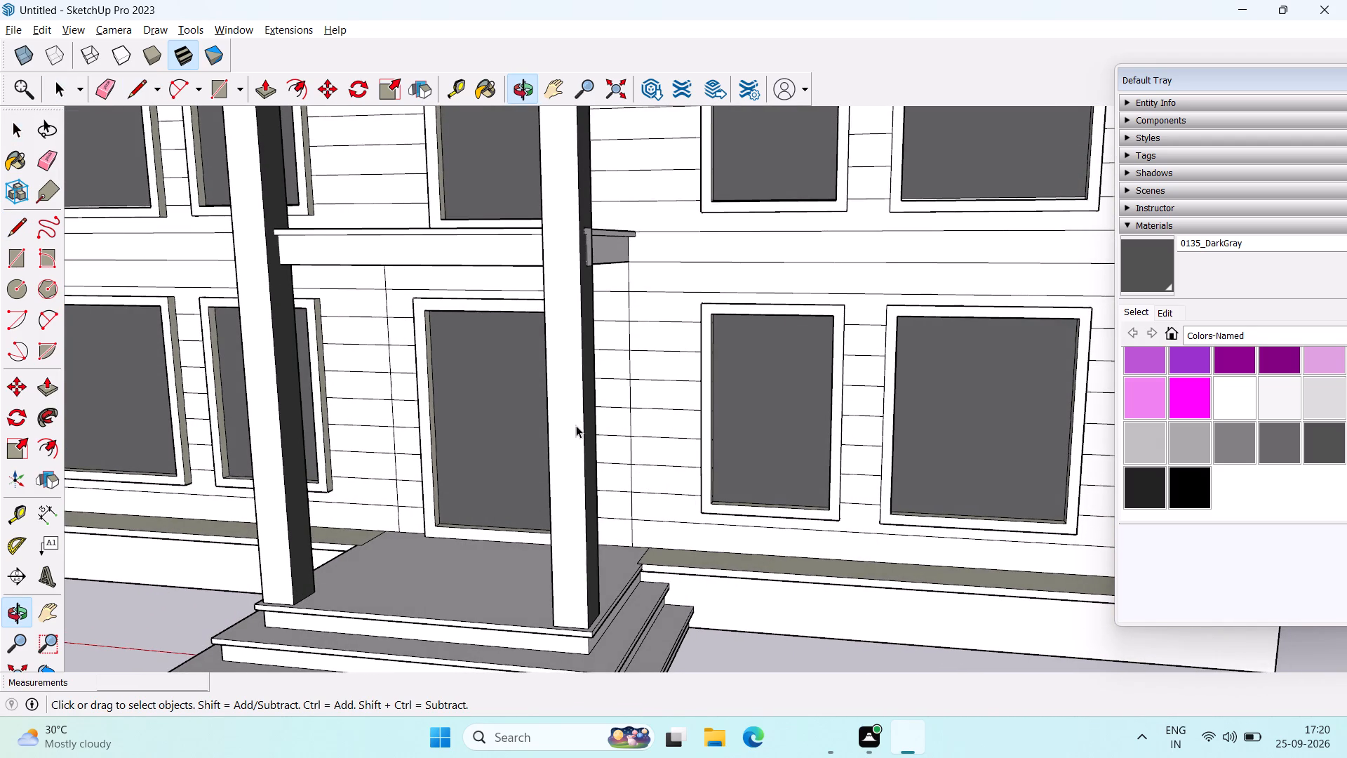
key(e)
click(410, 291)
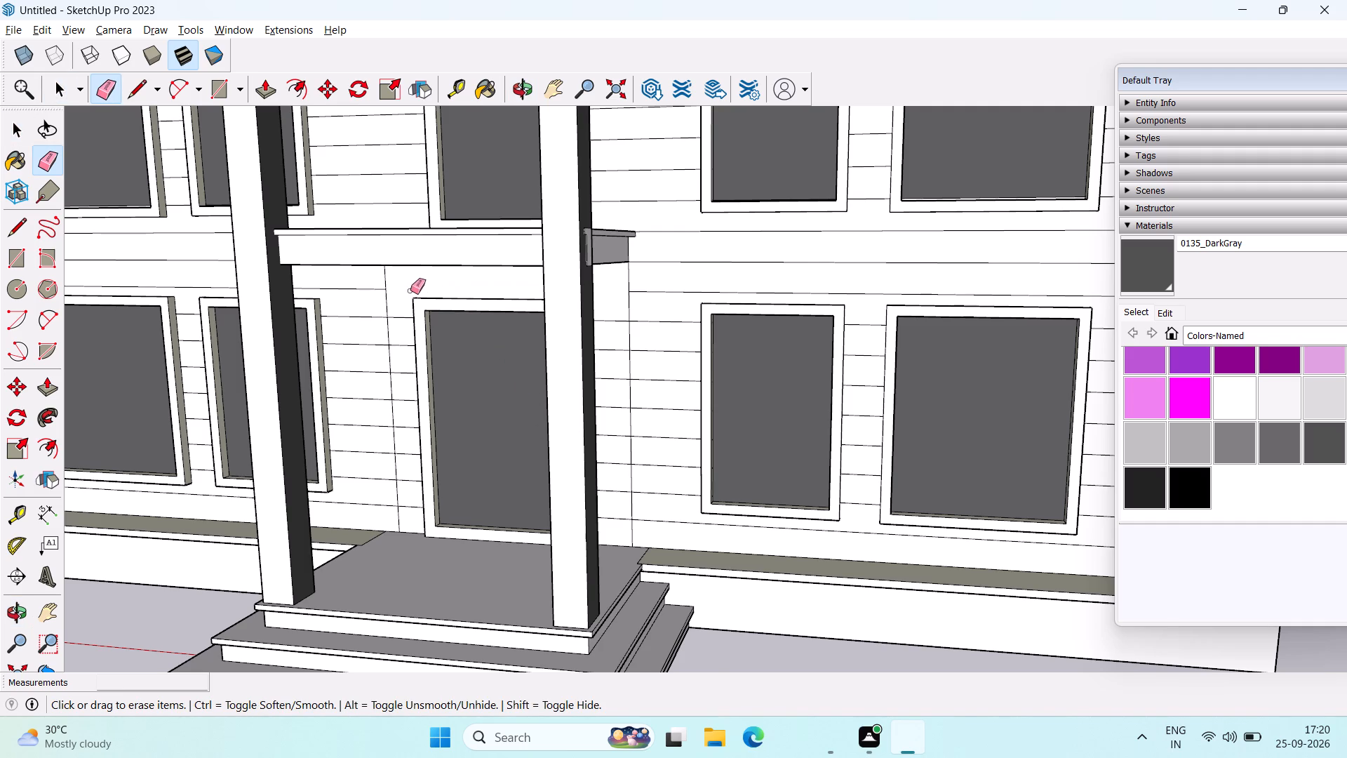
scroll(431, 324, up, 4)
middle_drag(431, 324, 503, 320)
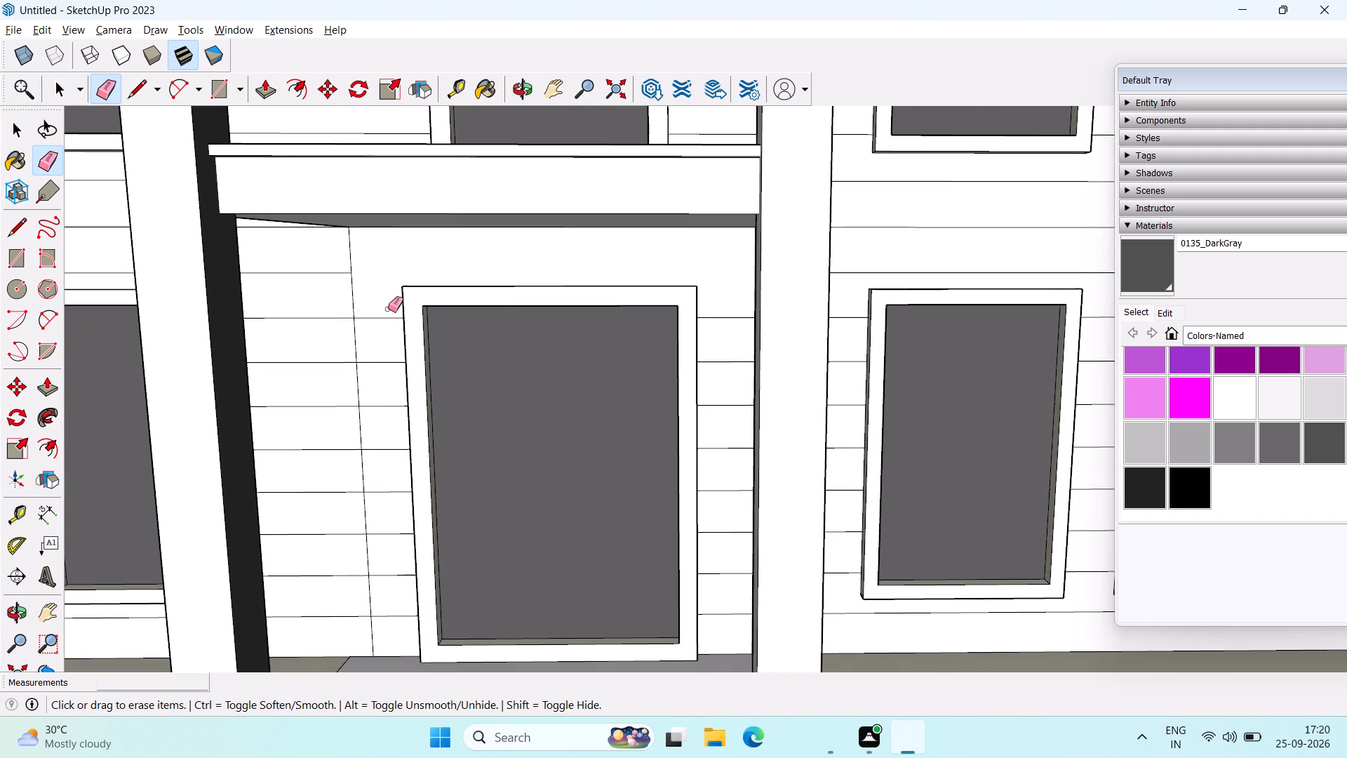
drag(388, 309, 387, 517)
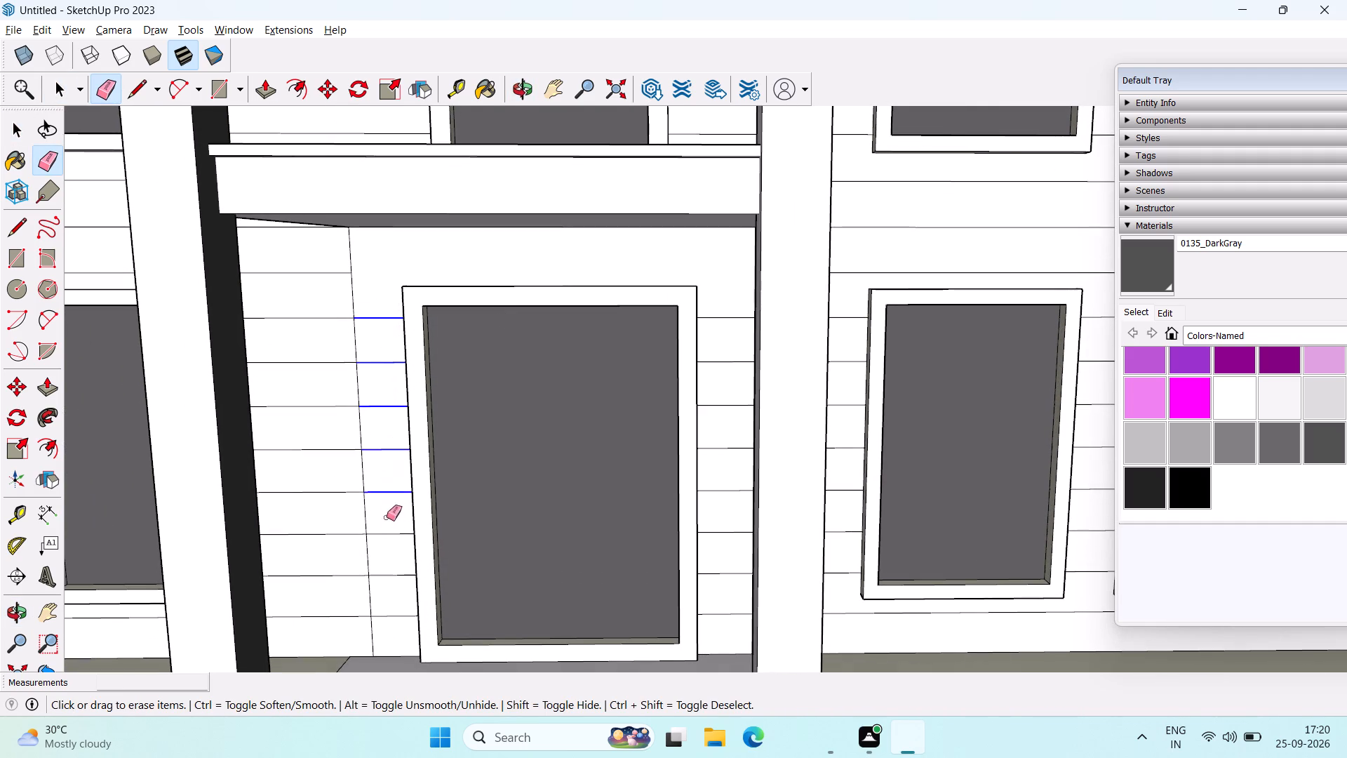
drag(387, 517, 396, 620)
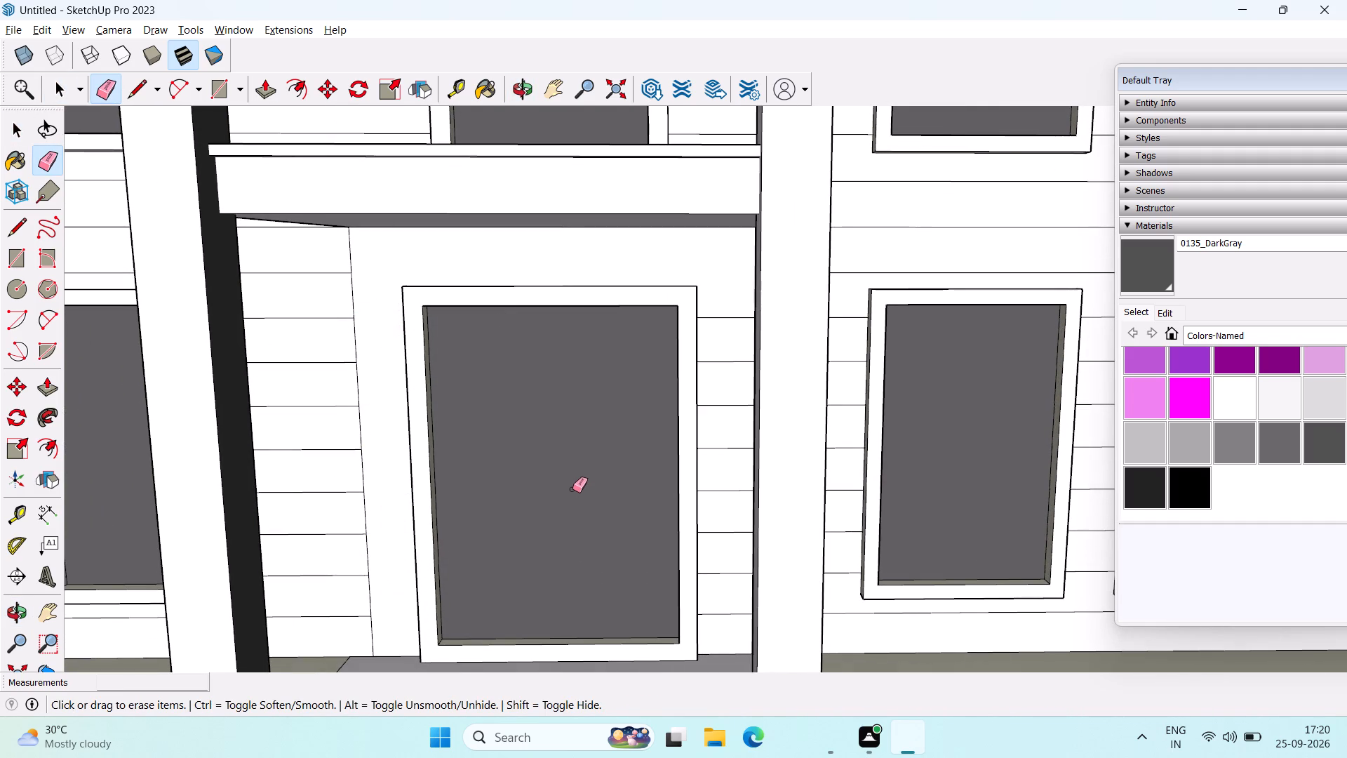
Erase the siding lines between the door frame and the vertical line on the entrance's other side.
middle_drag(572, 489, 412, 457)
middle_drag(427, 449, 308, 470)
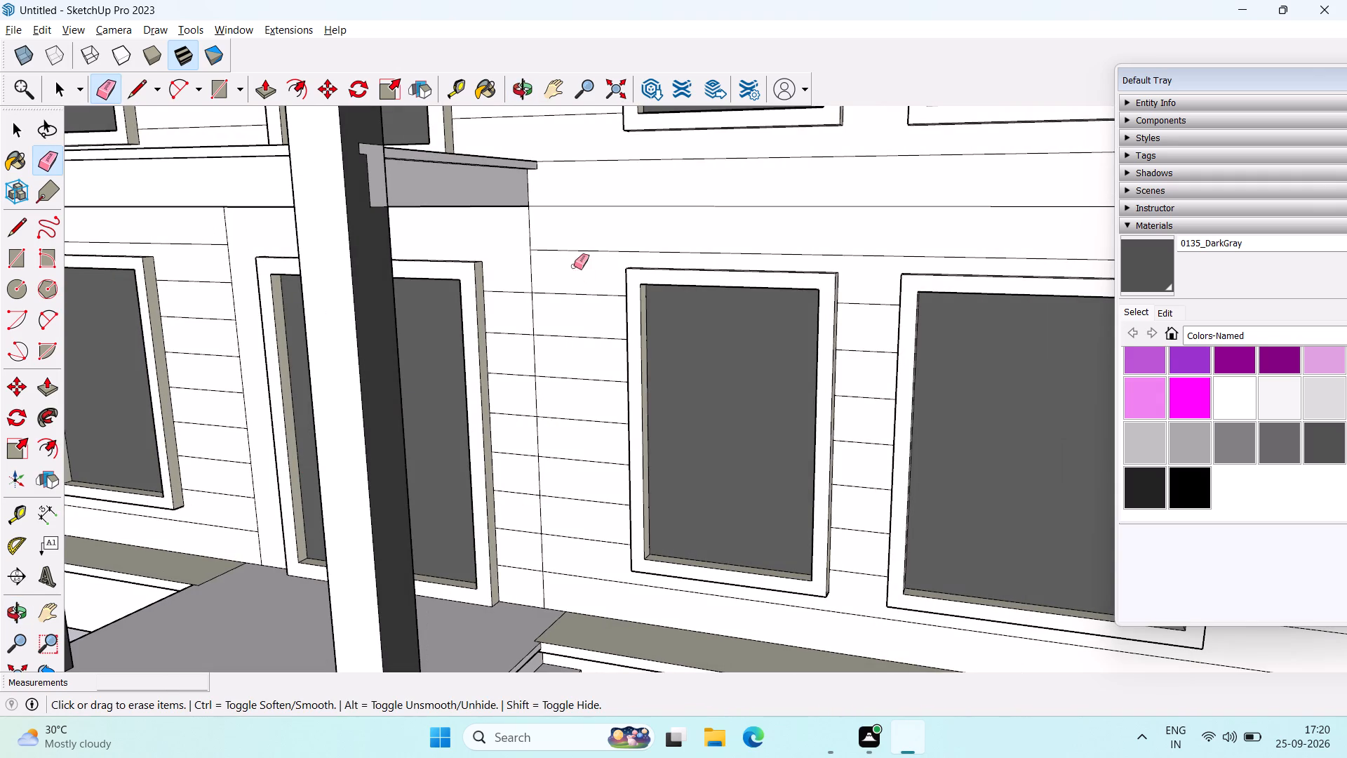
drag(504, 272, 518, 493)
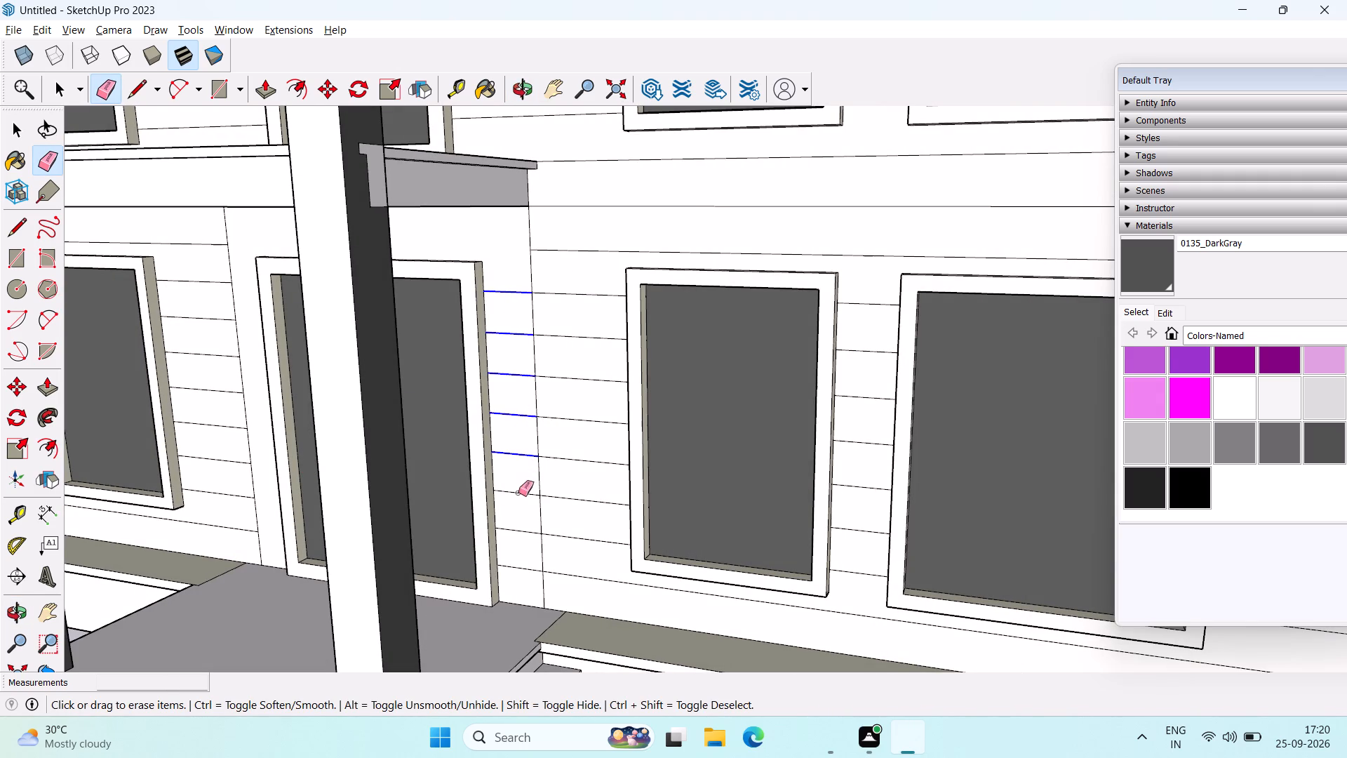
drag(518, 493, 511, 571)
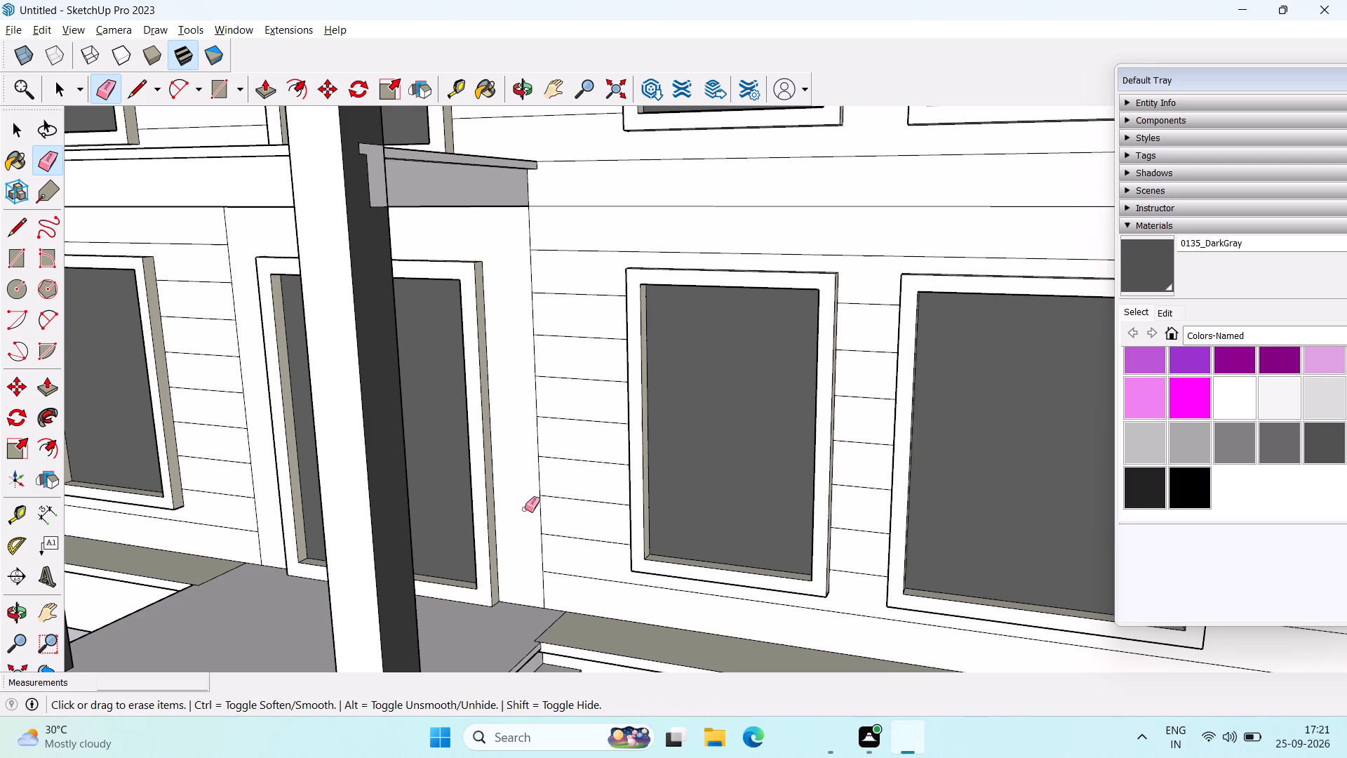
key(space)
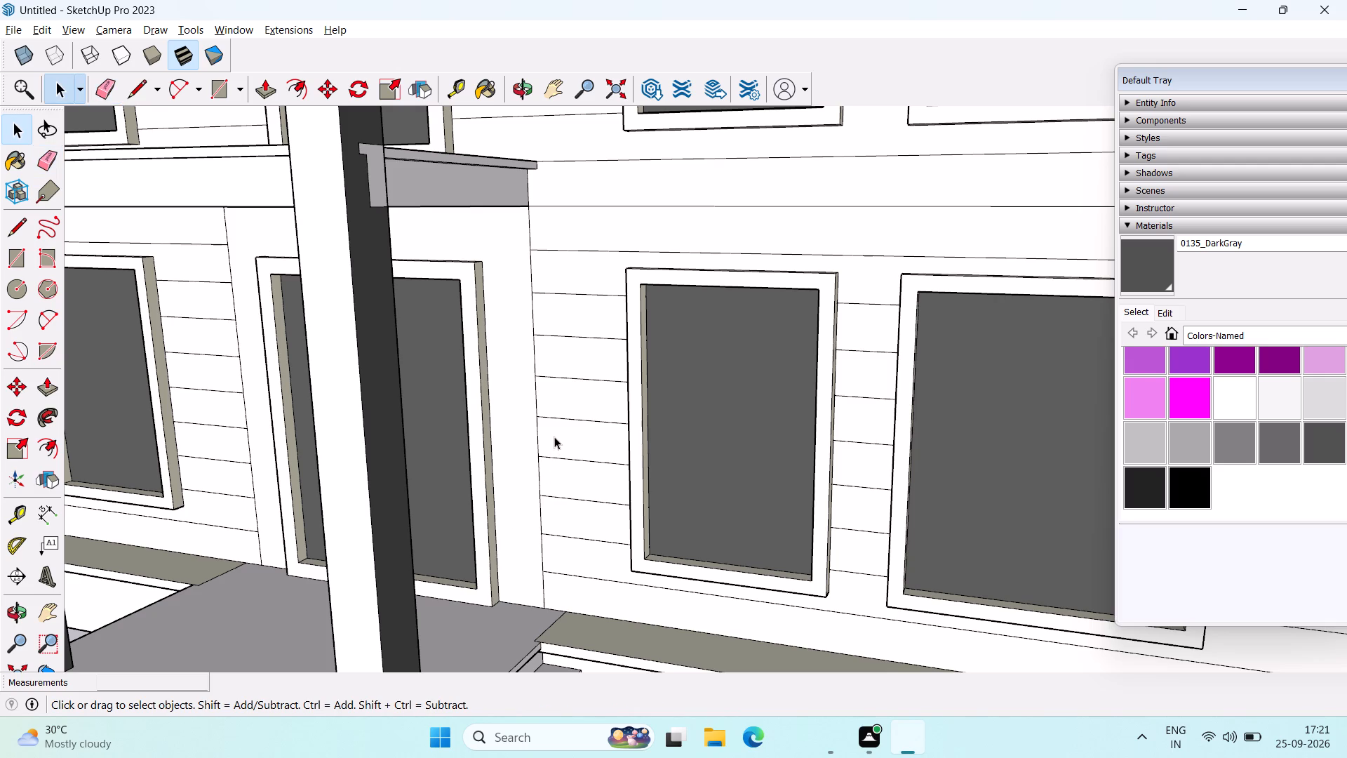
Push/Pull the cleared wall face around the entrance door outward 4", flush with the front of the door frame.
key(p)
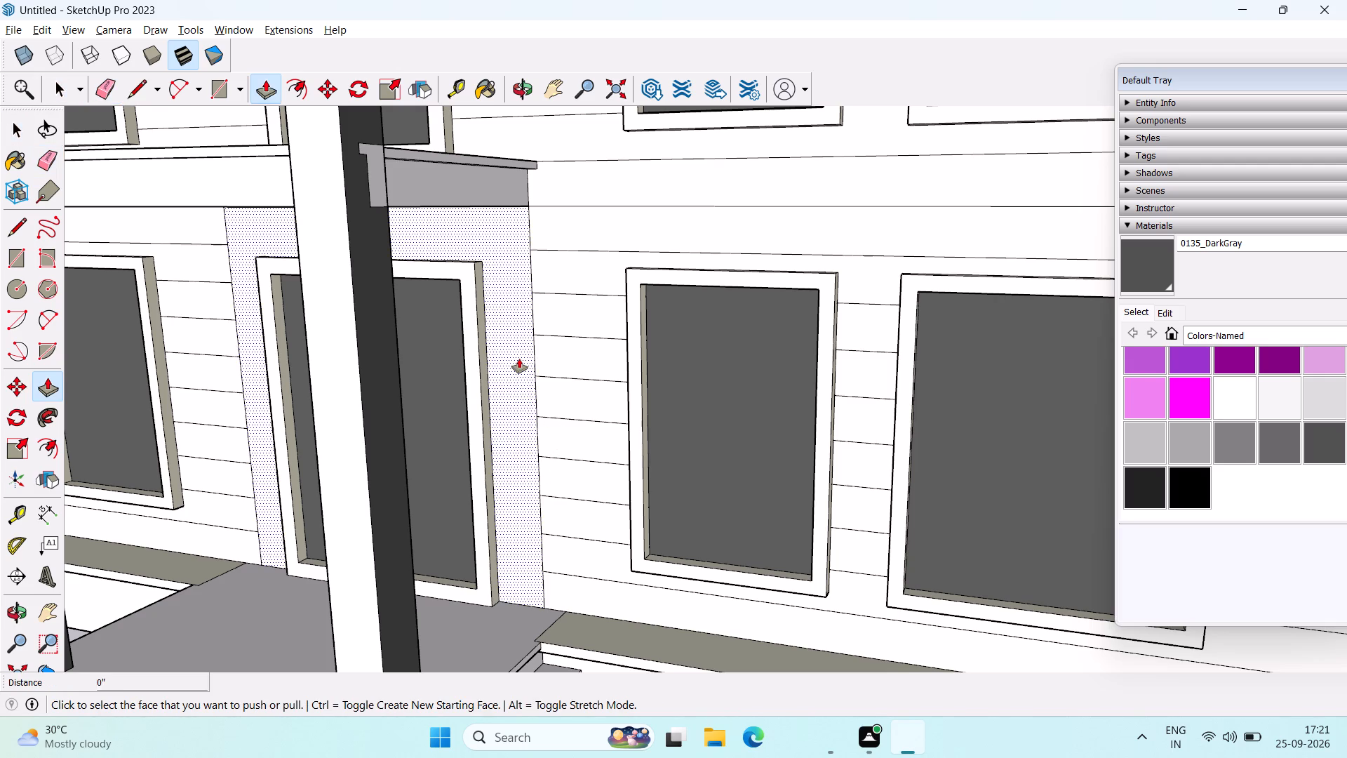
click(519, 359)
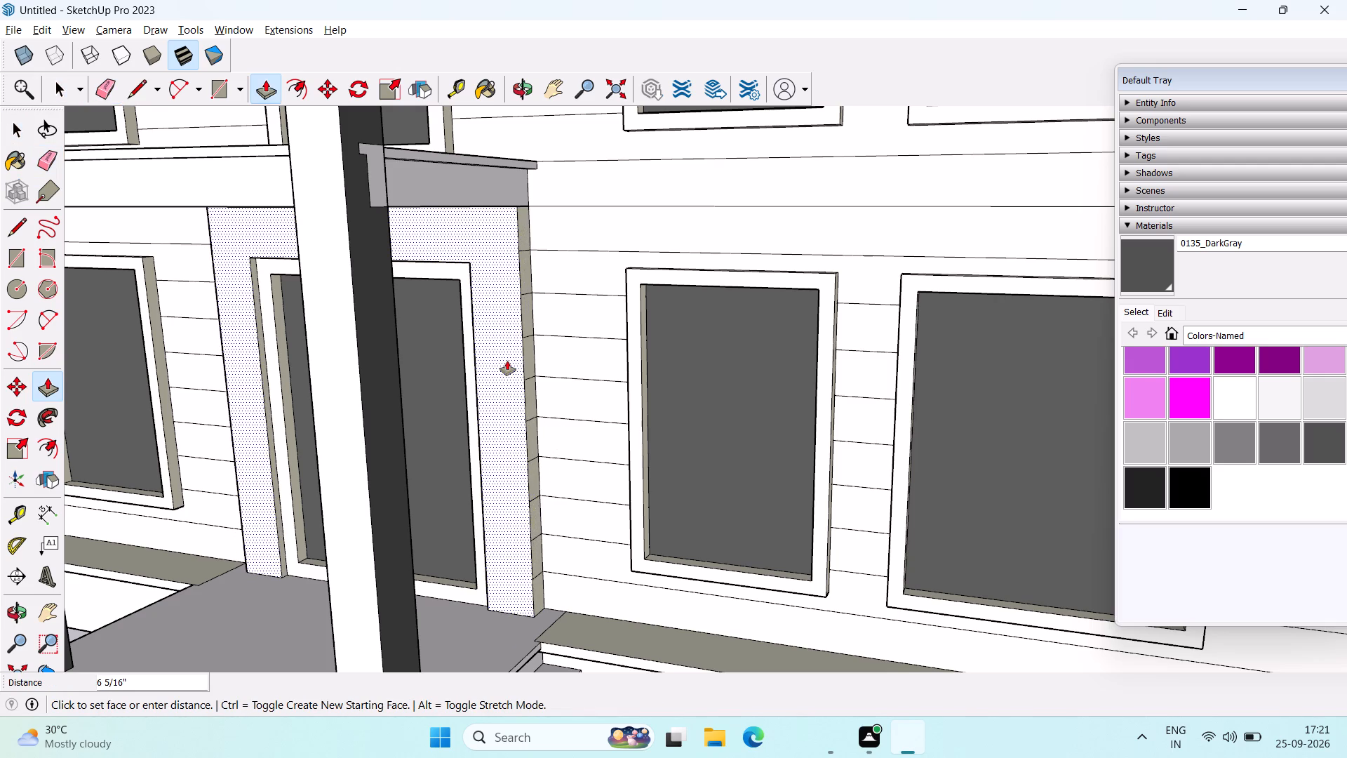
middle_drag(488, 359, 676, 313)
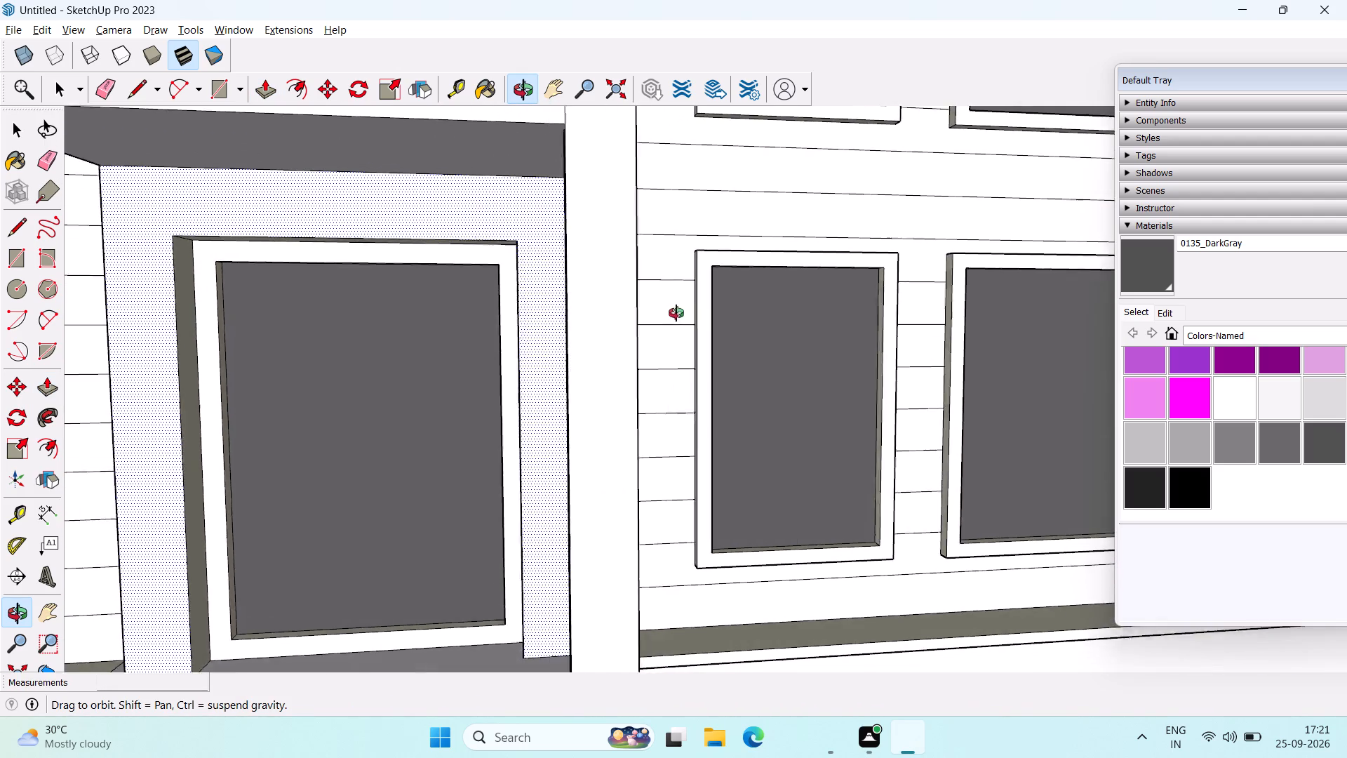
middle_drag(676, 313, 697, 313)
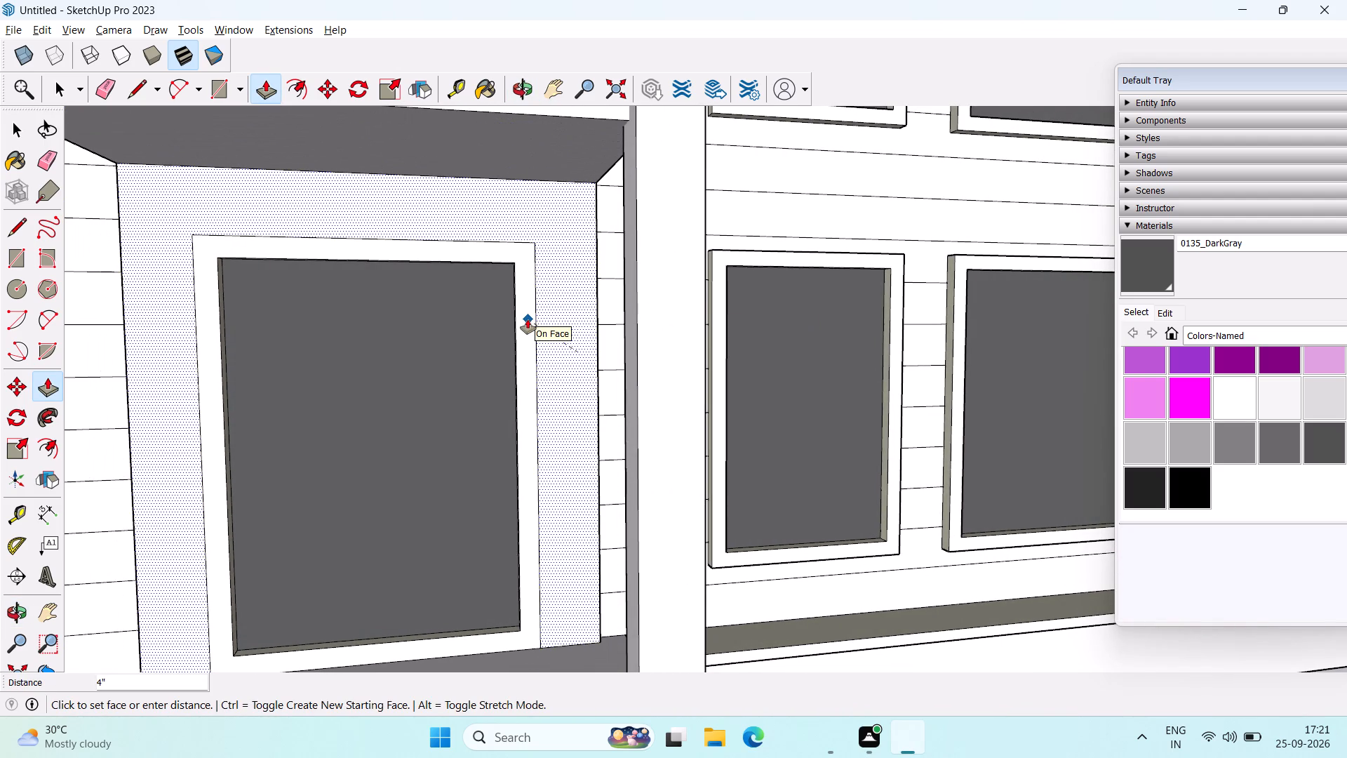
click(528, 319)
Push/Pull the door surround face outward a further 3" beyond the door frame.
scroll(528, 319, down, 3)
middle_drag(540, 328, 493, 345)
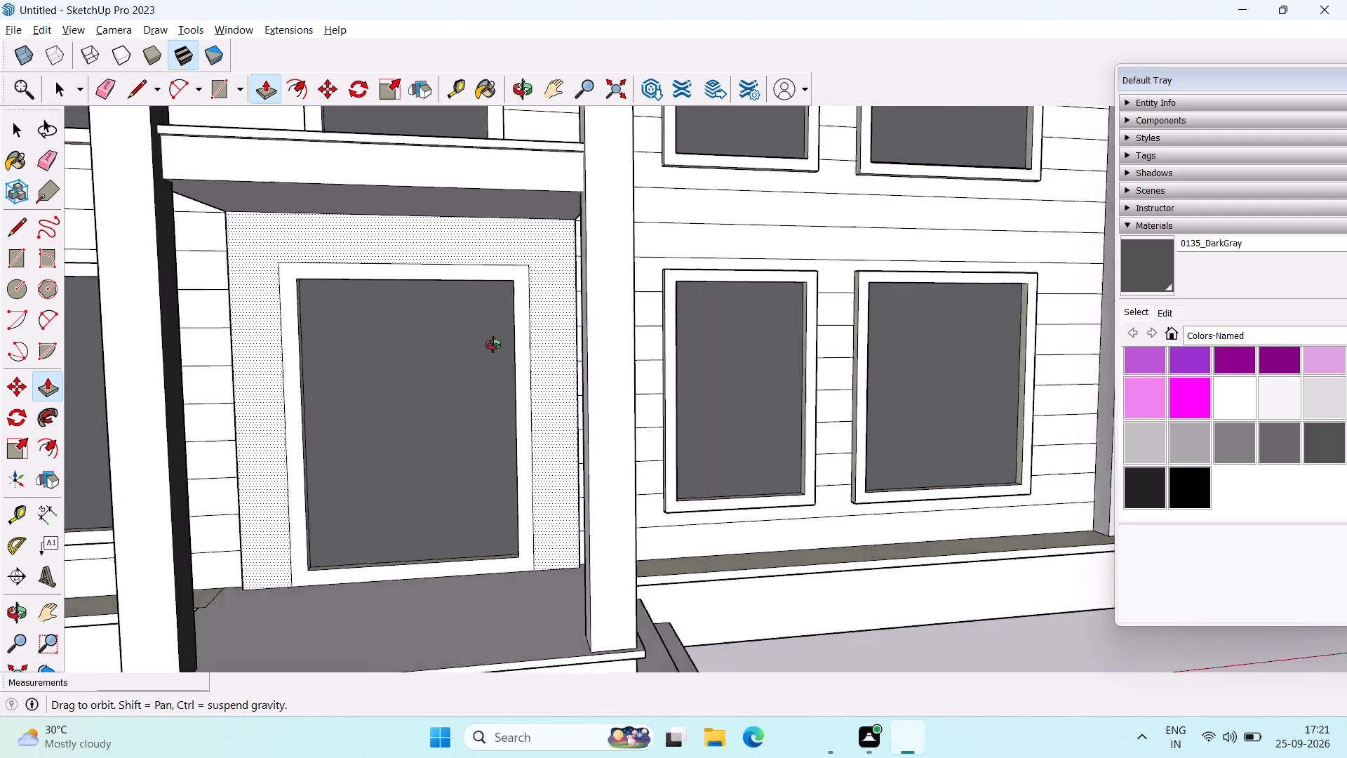
middle_drag(493, 345, 241, 373)
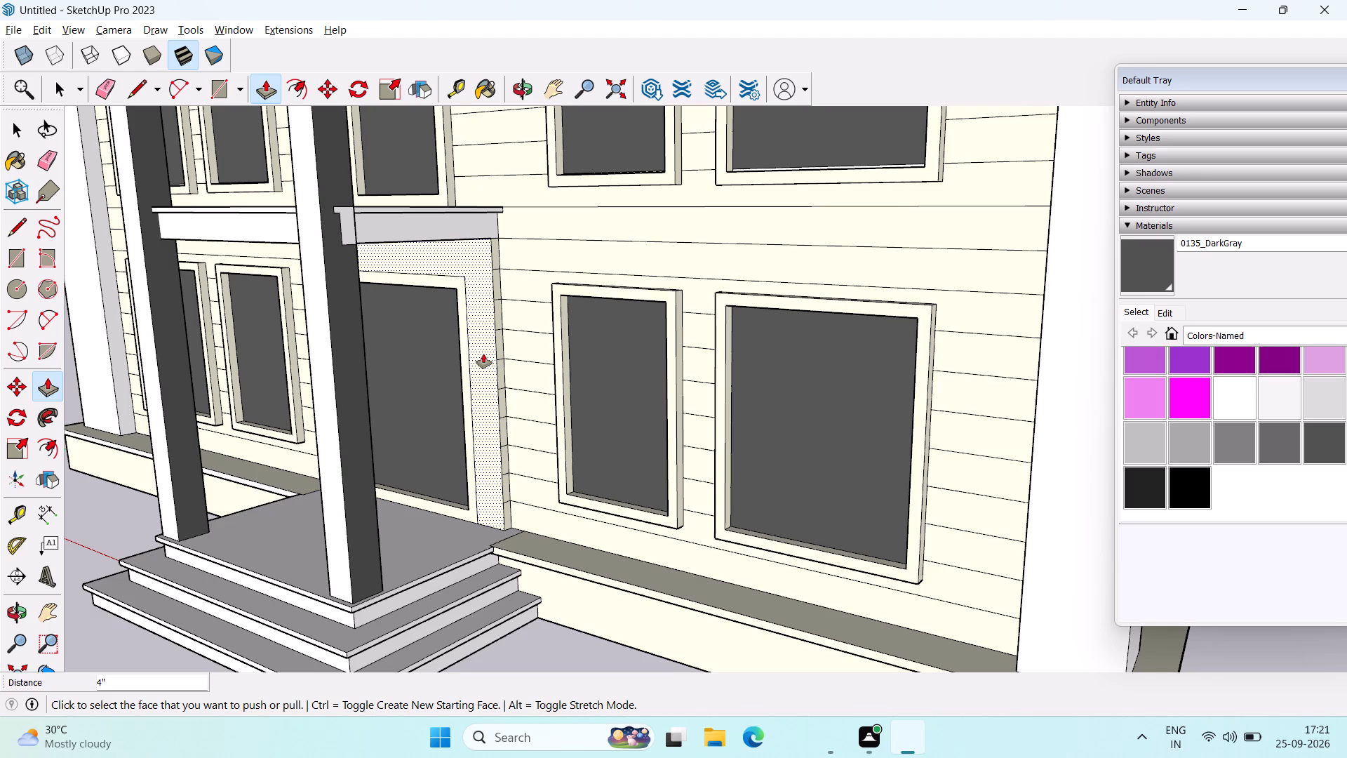
click(483, 354)
key(3)
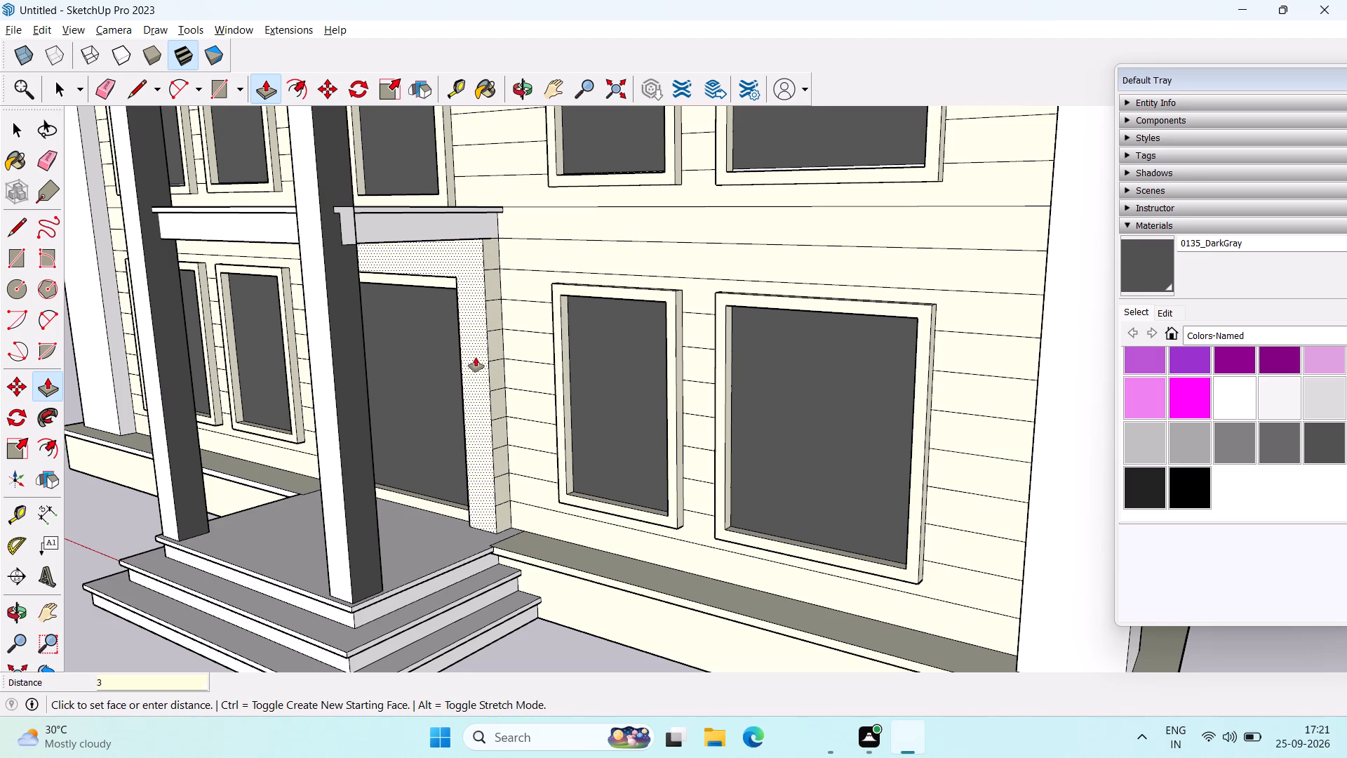
key(shift+quotedbl)
key(Return)
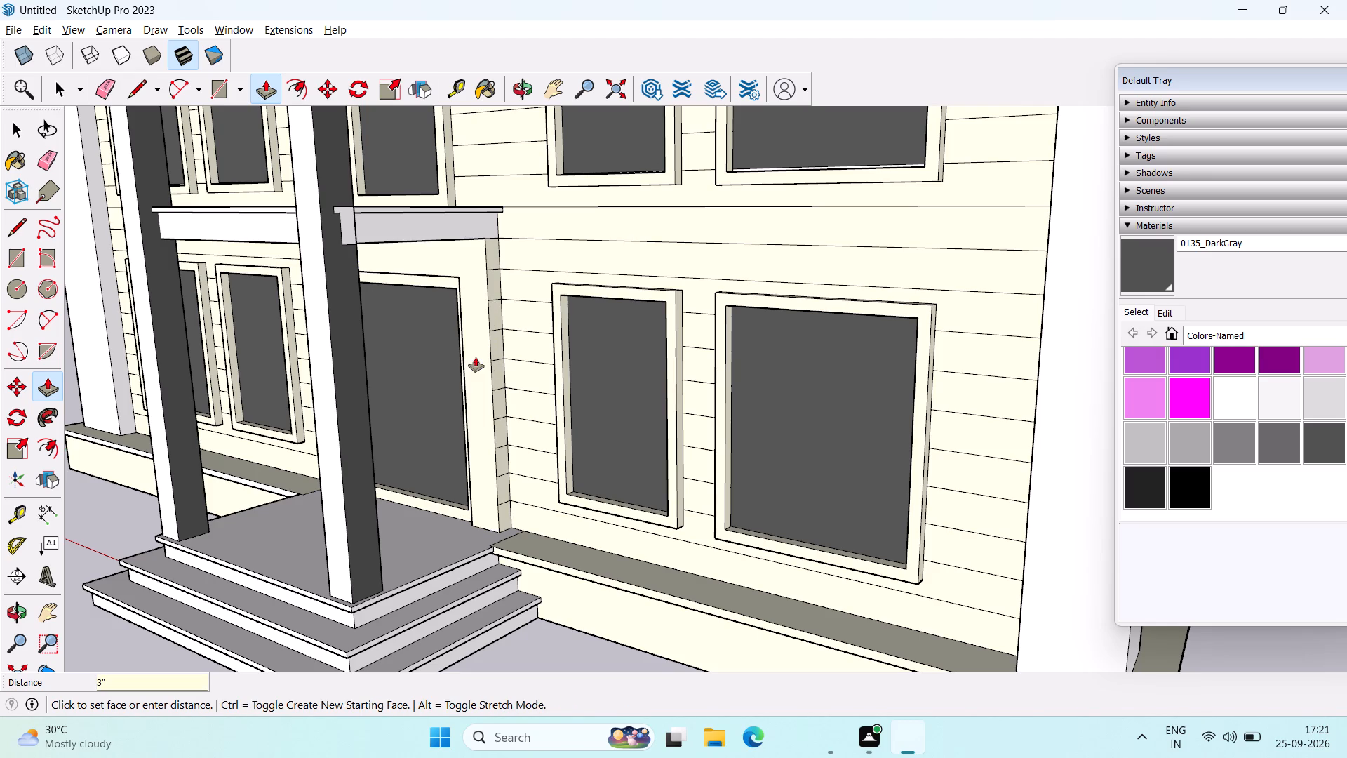
Examine the projecting door surround and the whole front facade from low, high and angled viewpoints.
middle_drag(495, 488, 484, 524)
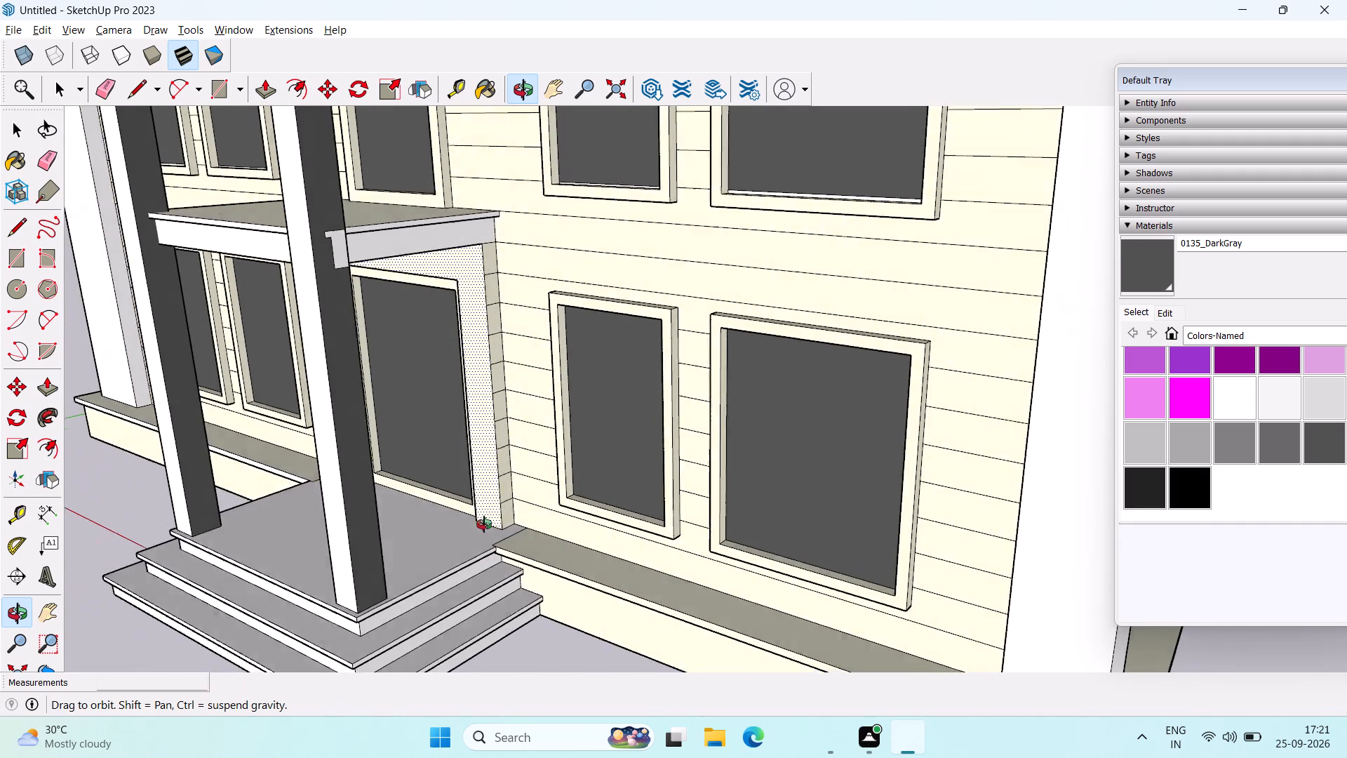
middle_drag(484, 524, 491, 533)
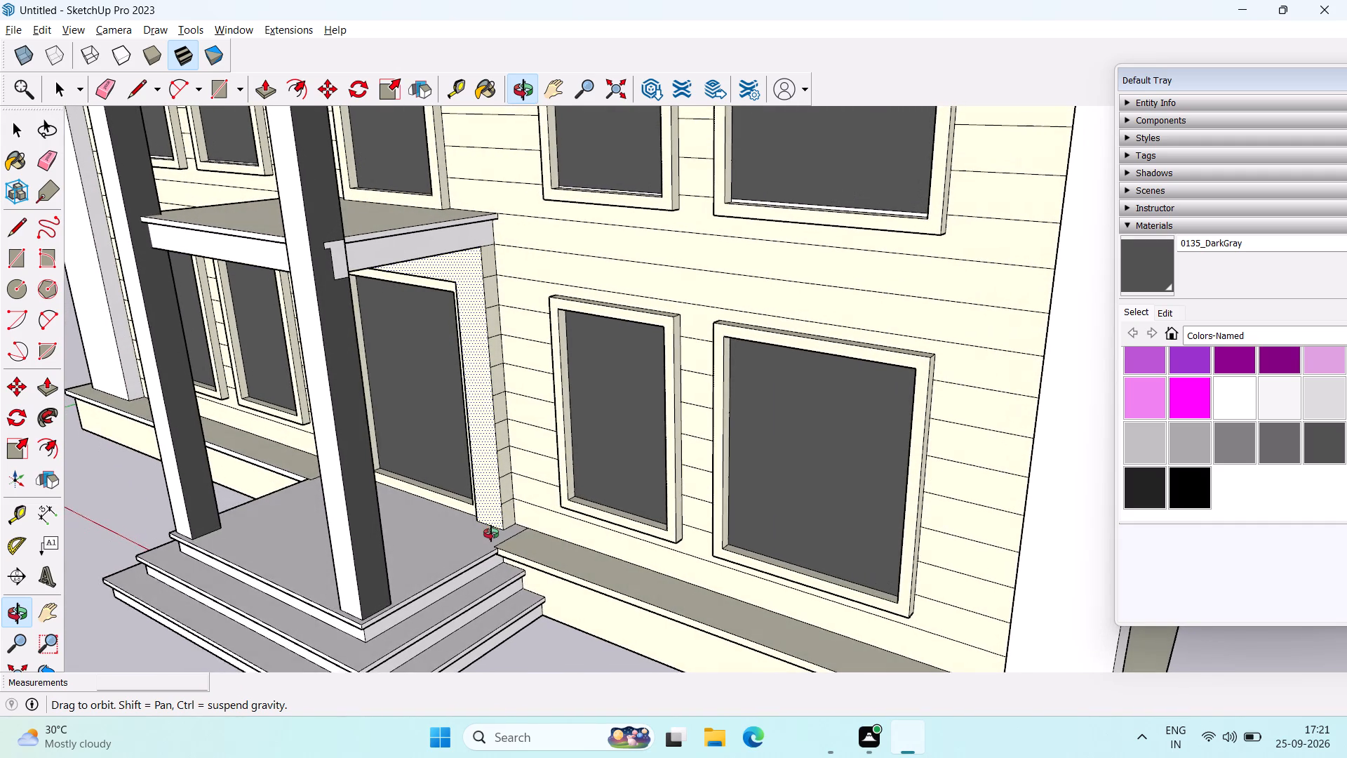
middle_drag(491, 533, 508, 536)
scroll(518, 536, down, 1)
middle_drag(523, 554, 589, 492)
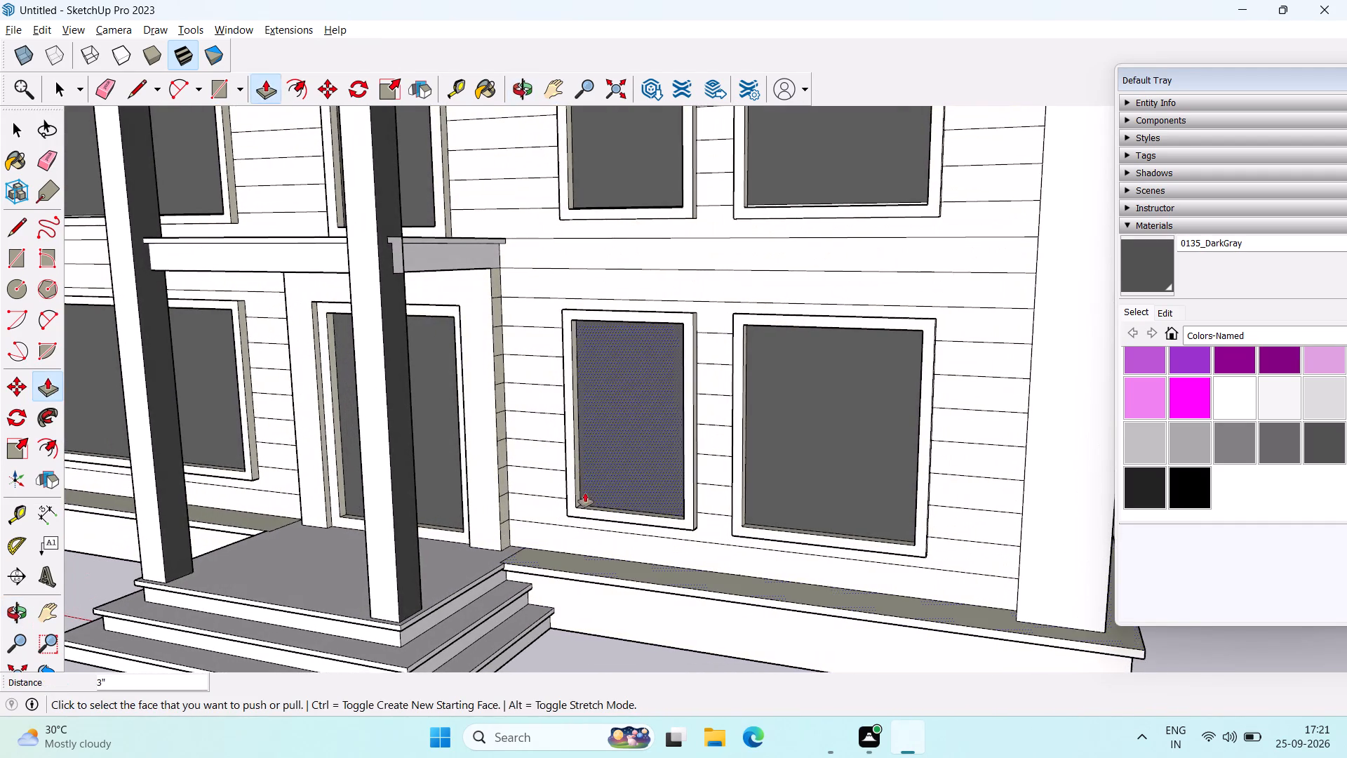
key(space)
scroll(514, 487, down, 1)
middle_drag(528, 471, 567, 432)
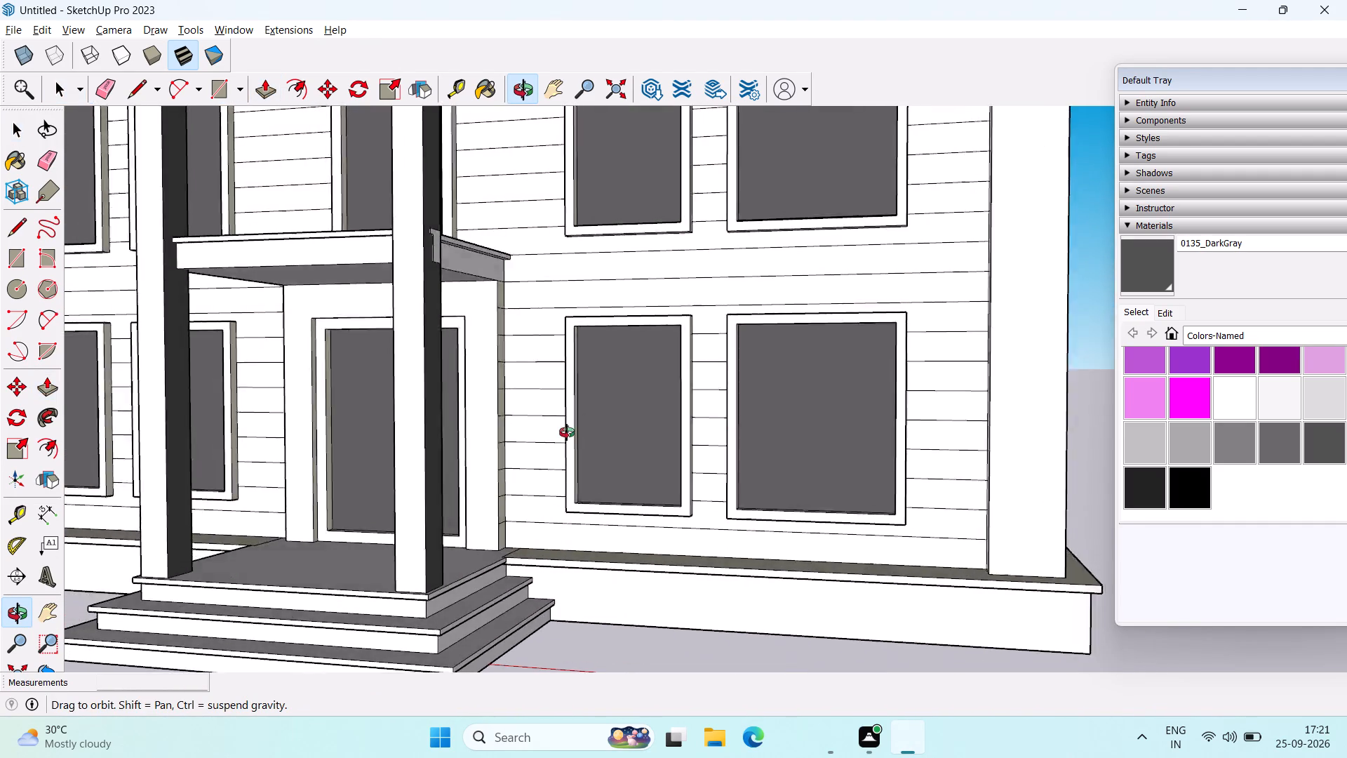
middle_drag(567, 432, 480, 548)
scroll(484, 530, down, 4)
middle_drag(494, 497, 487, 497)
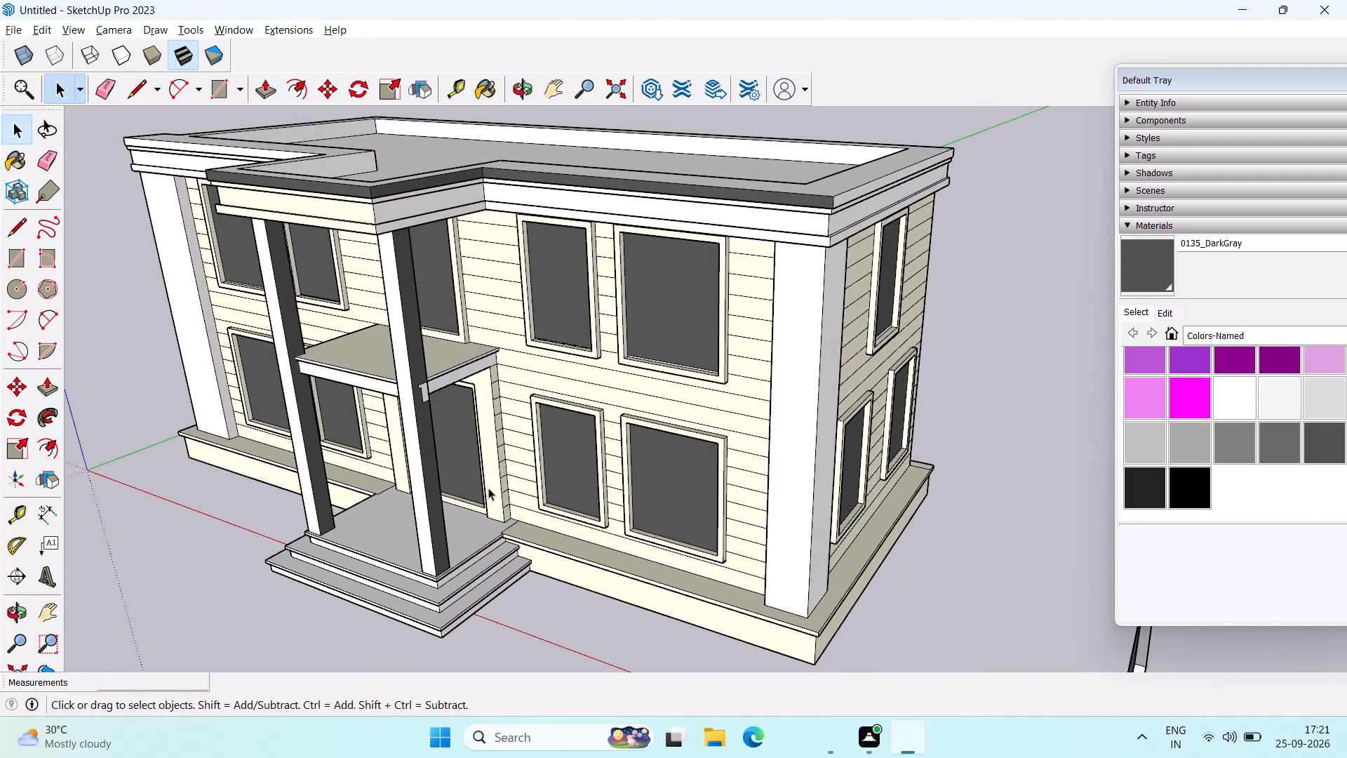
middle_drag(485, 486, 527, 472)
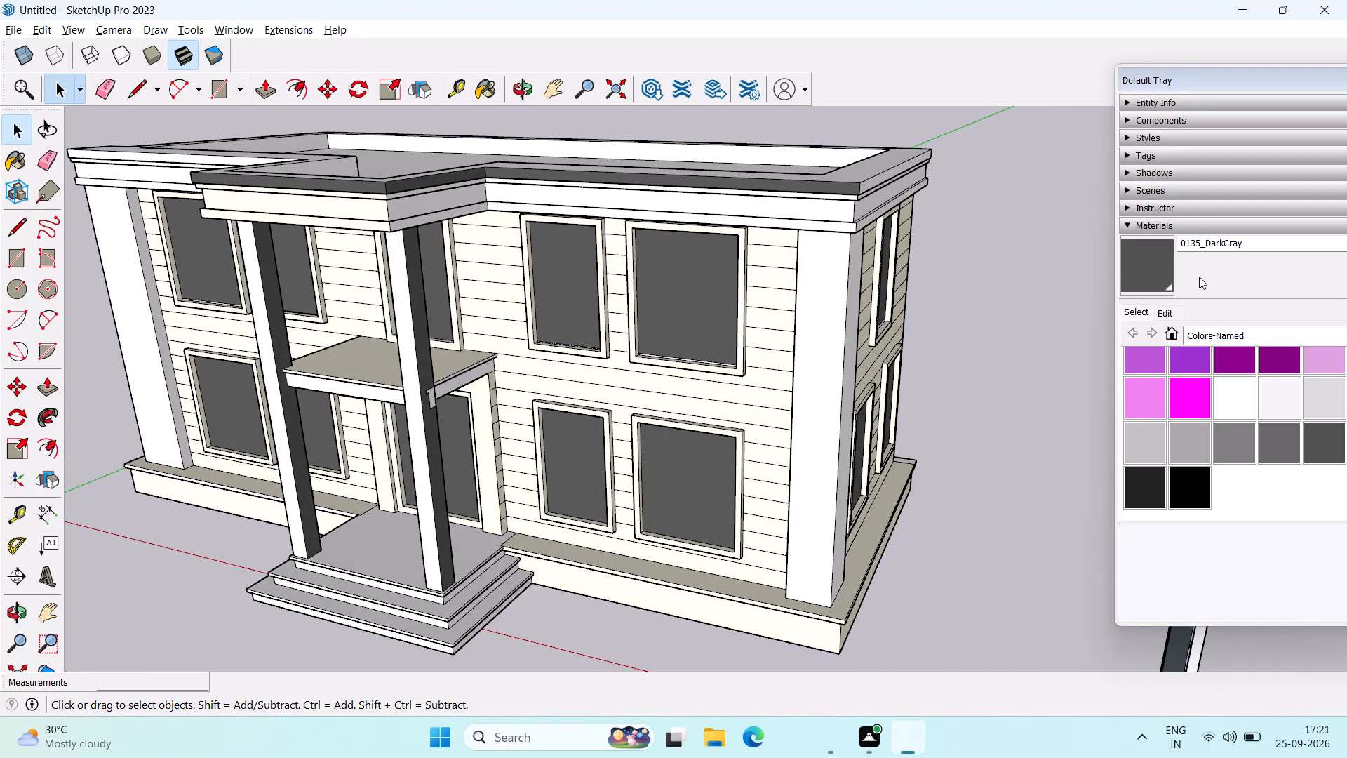
Paint the parapet band on the porch's unpainted return and adjoining front wall, plus the parapet's top face, with 0135_DarkGray.
click(1162, 269)
middle_drag(709, 303, 924, 310)
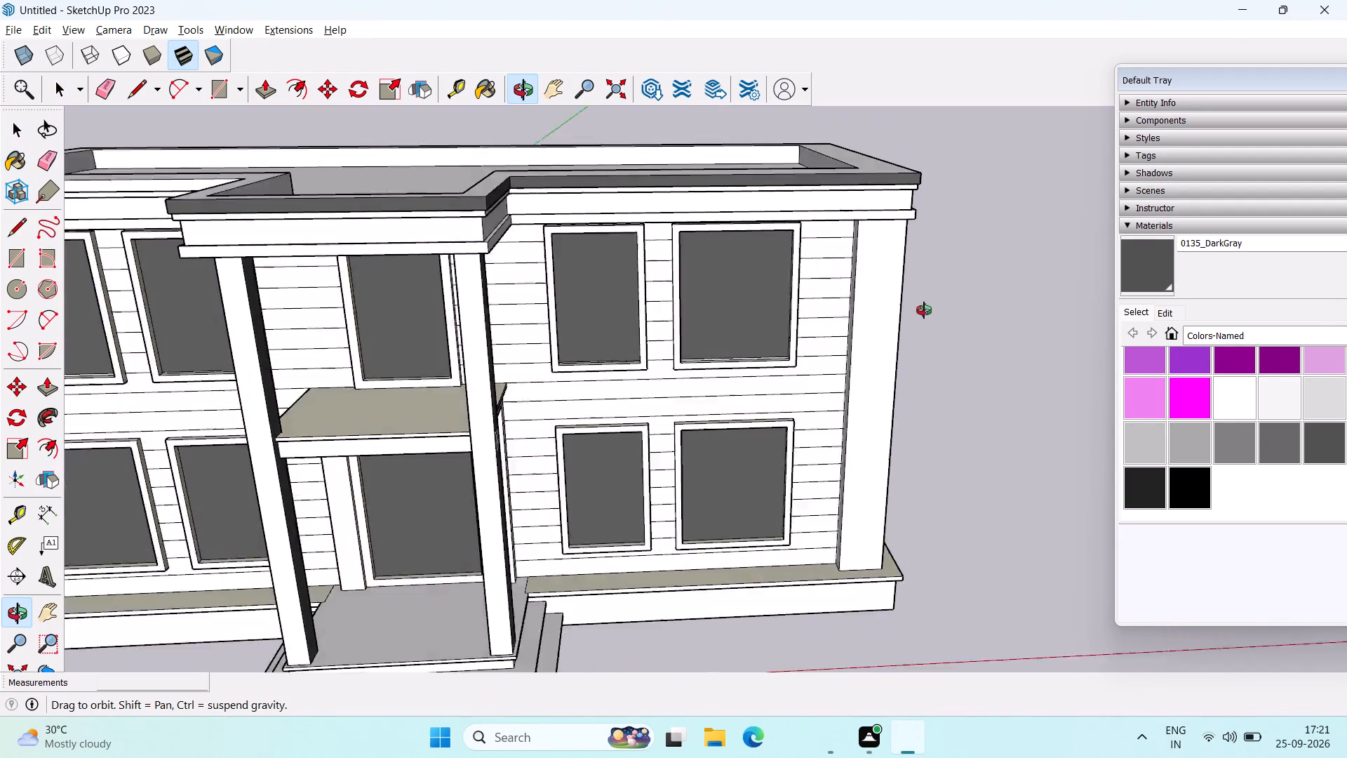
middle_drag(924, 310, 1140, 352)
click(490, 364)
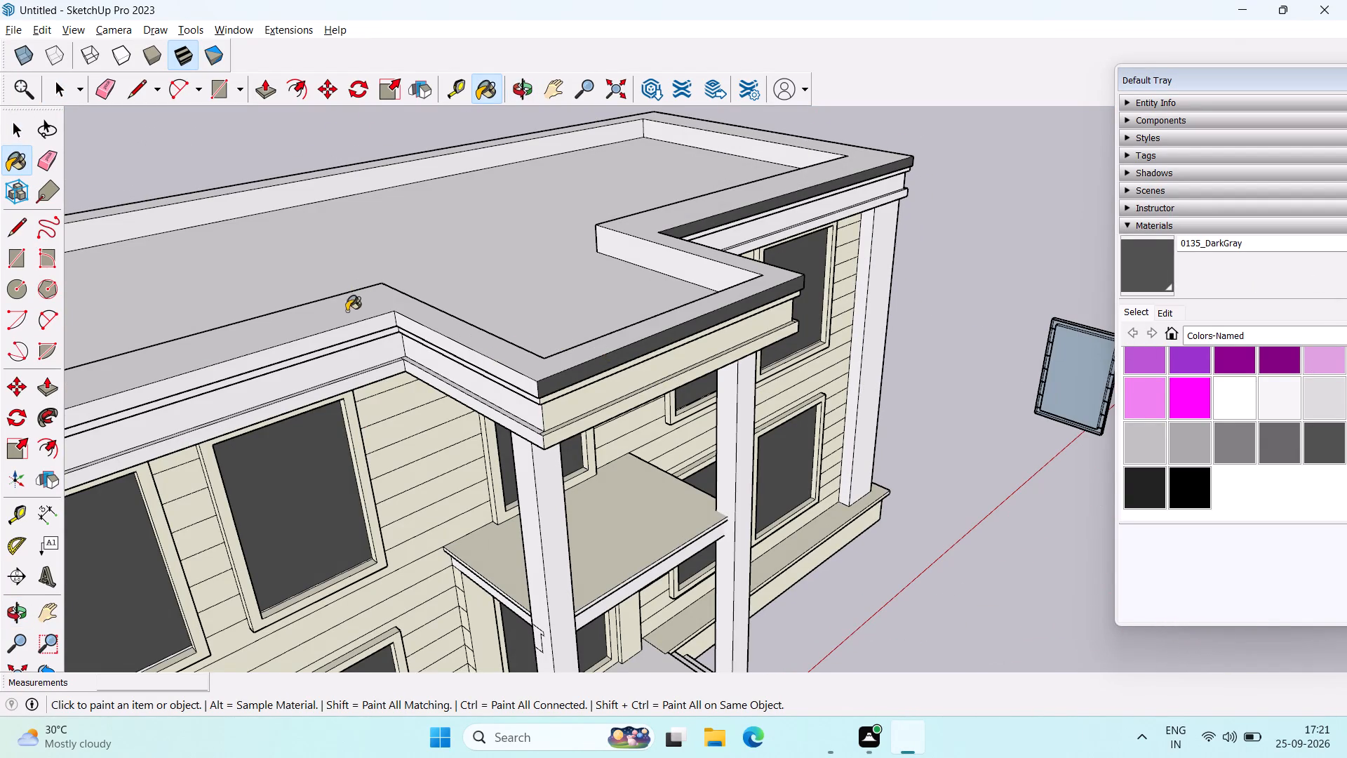
click(340, 336)
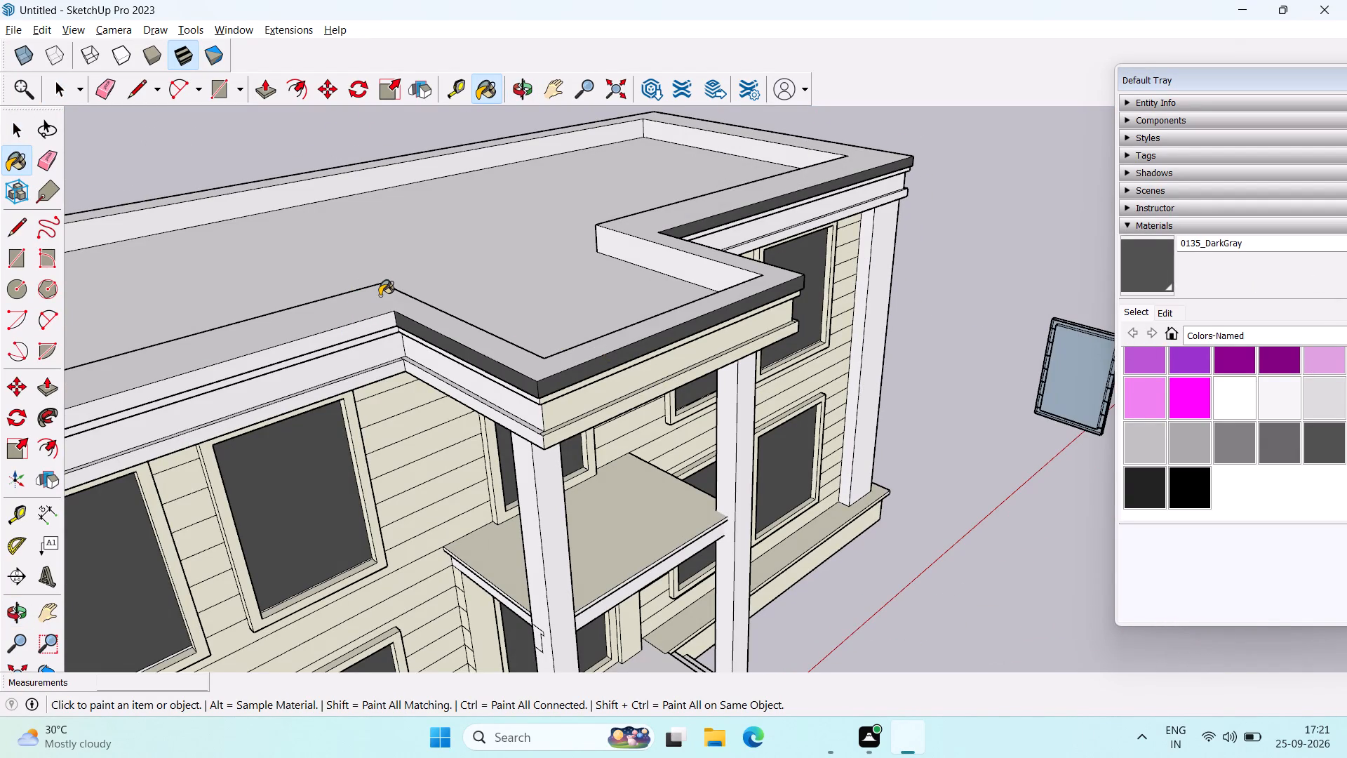
click(369, 298)
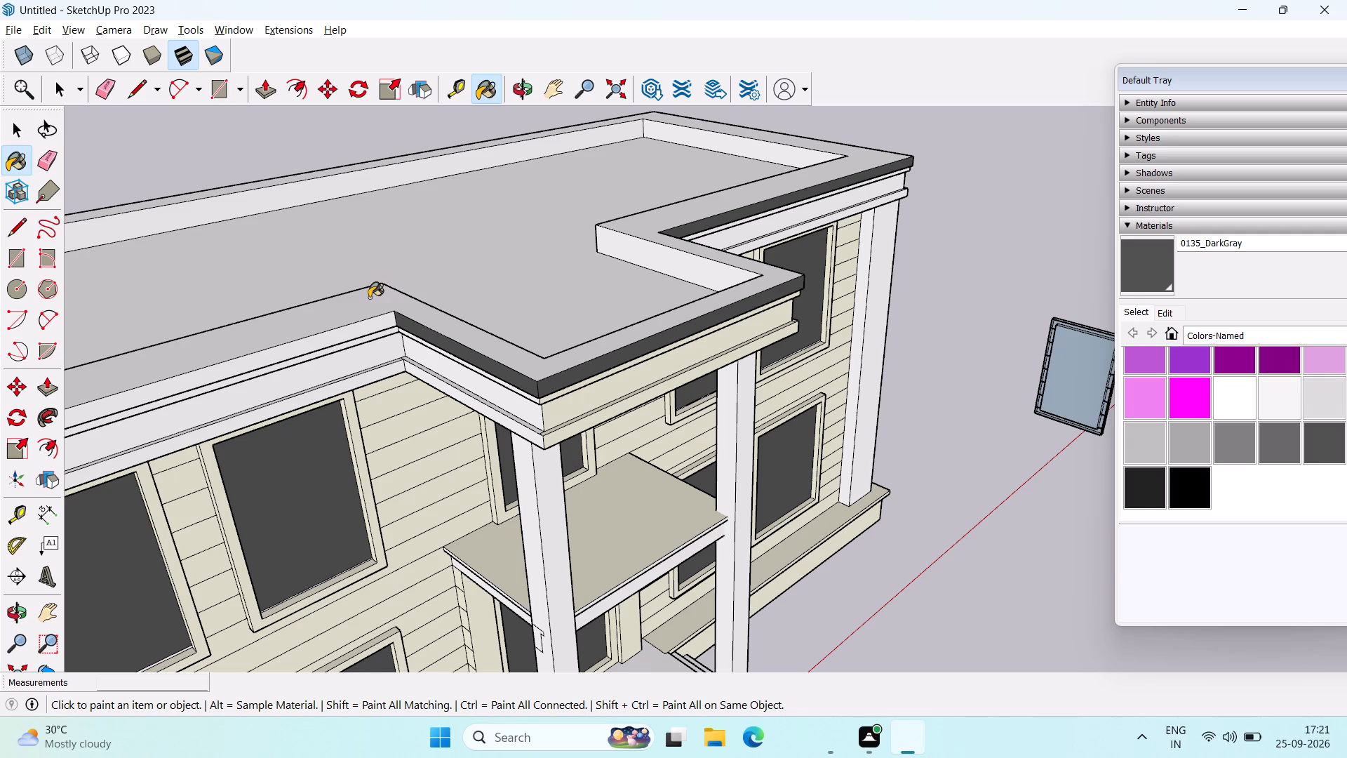
Paint the underside of the parapet overhang along the front wall beside the porch with 0135_DarkGray.
scroll(457, 381, up, 3)
middle_drag(485, 377, 498, 354)
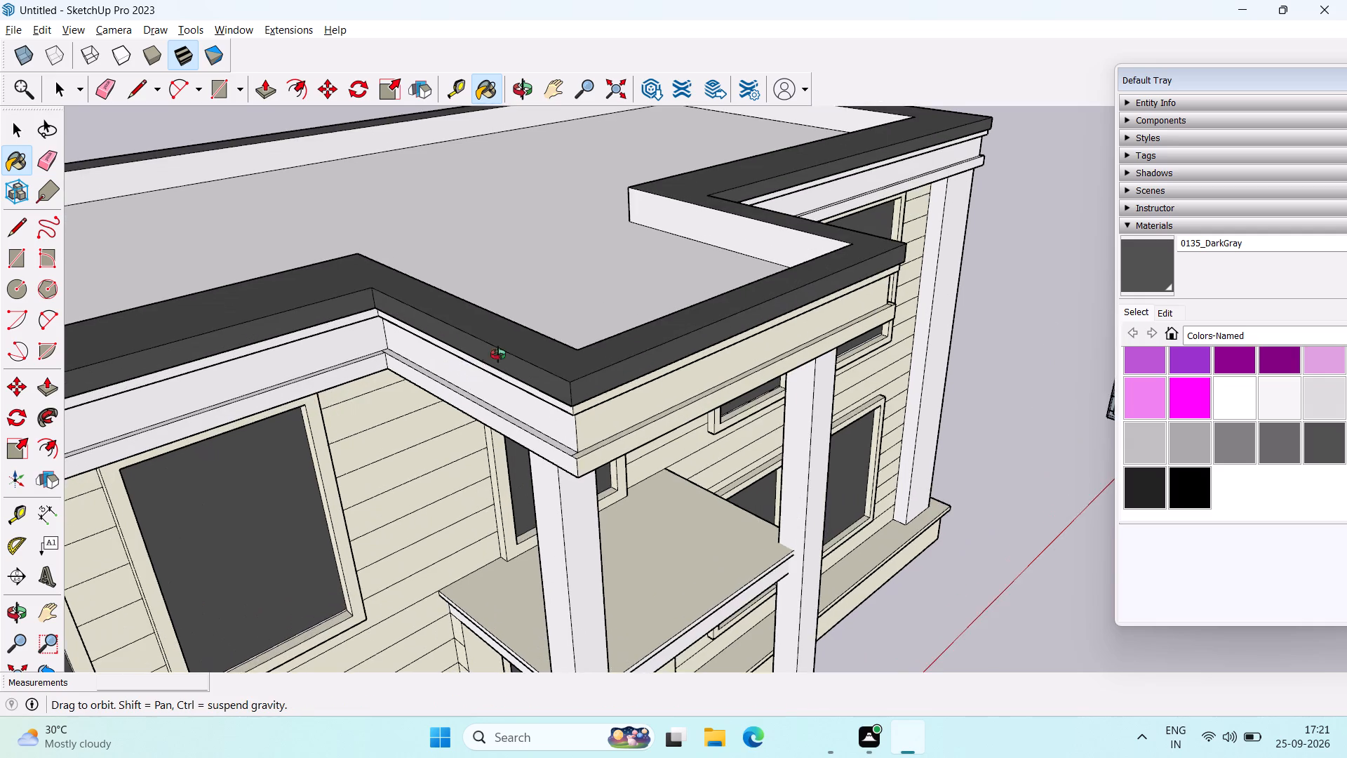
middle_drag(498, 354, 524, 180)
middle_drag(438, 214, 771, 290)
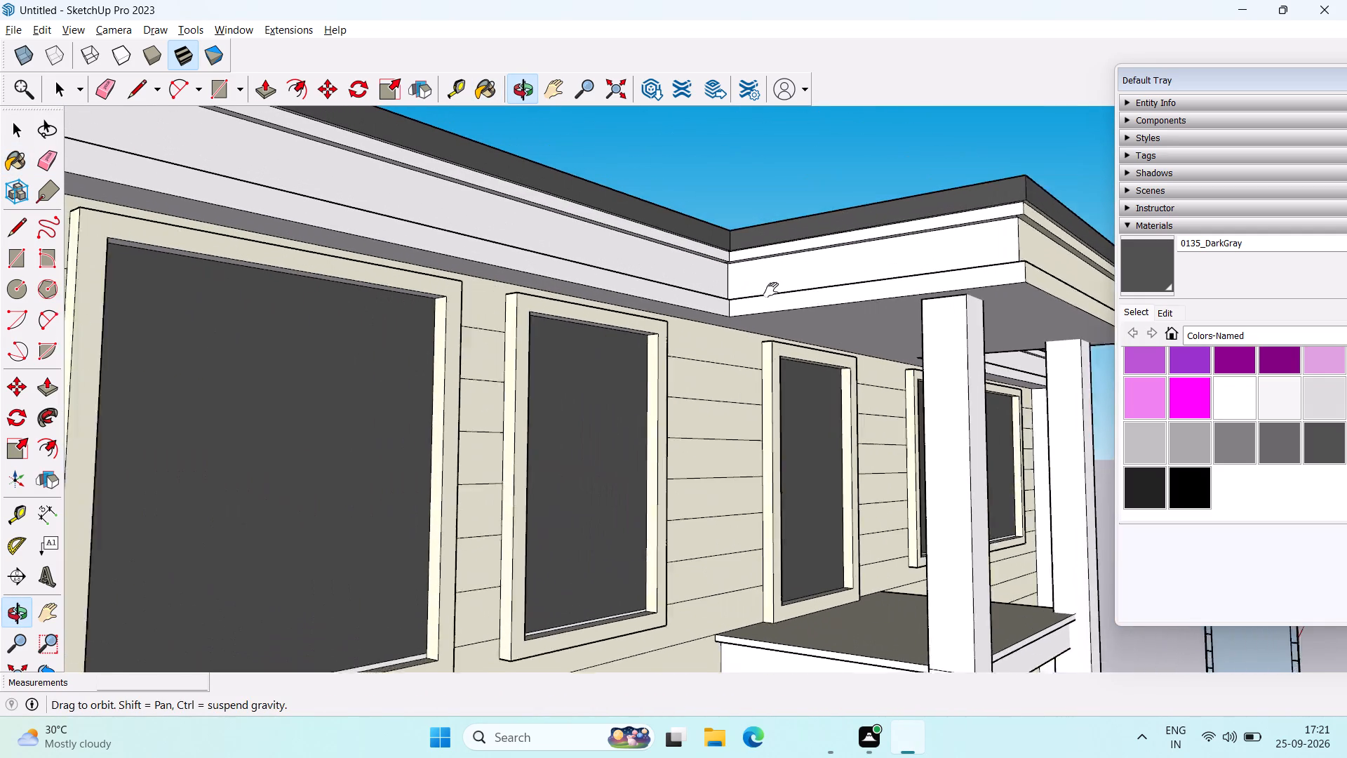
middle_drag(771, 290, 775, 291)
middle_drag(673, 312, 685, 344)
middle_drag(665, 312, 670, 222)
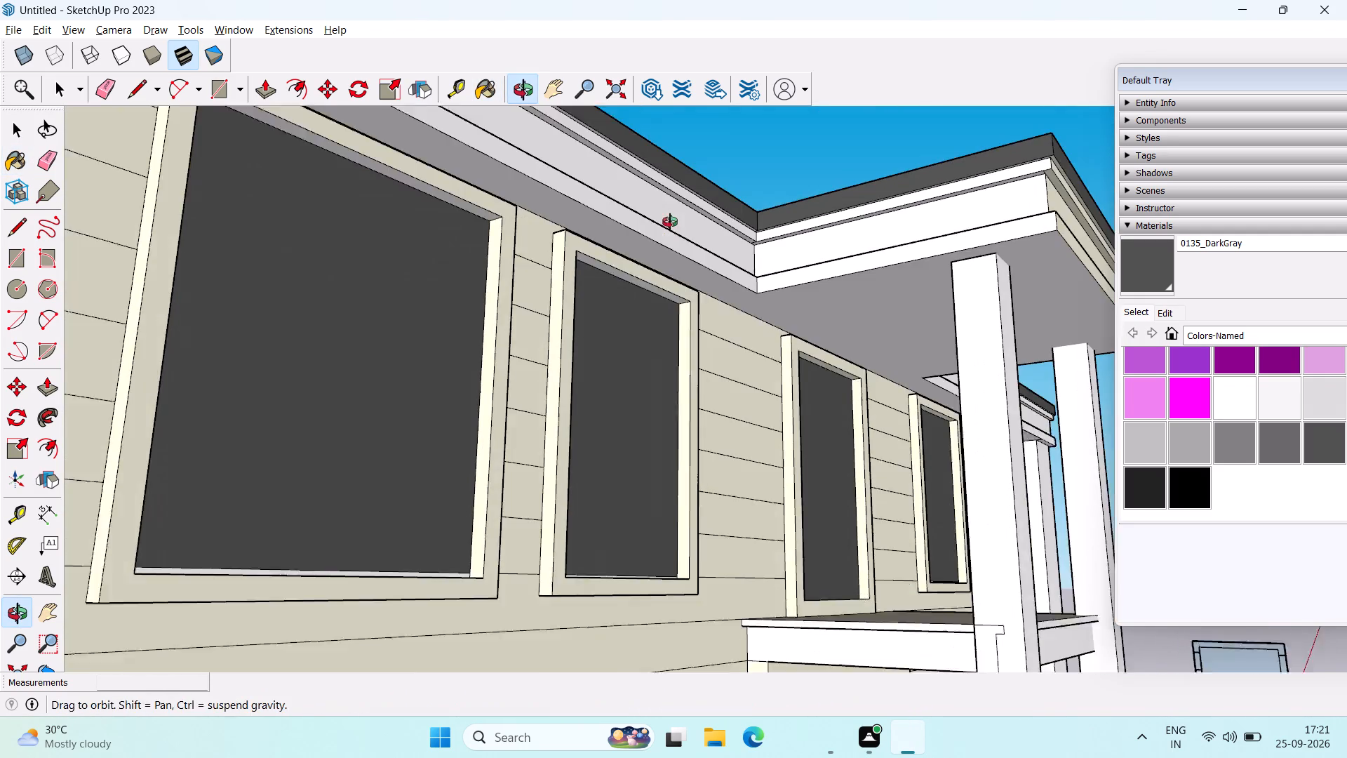
middle_drag(670, 222, 668, 215)
scroll(676, 196, up, 4)
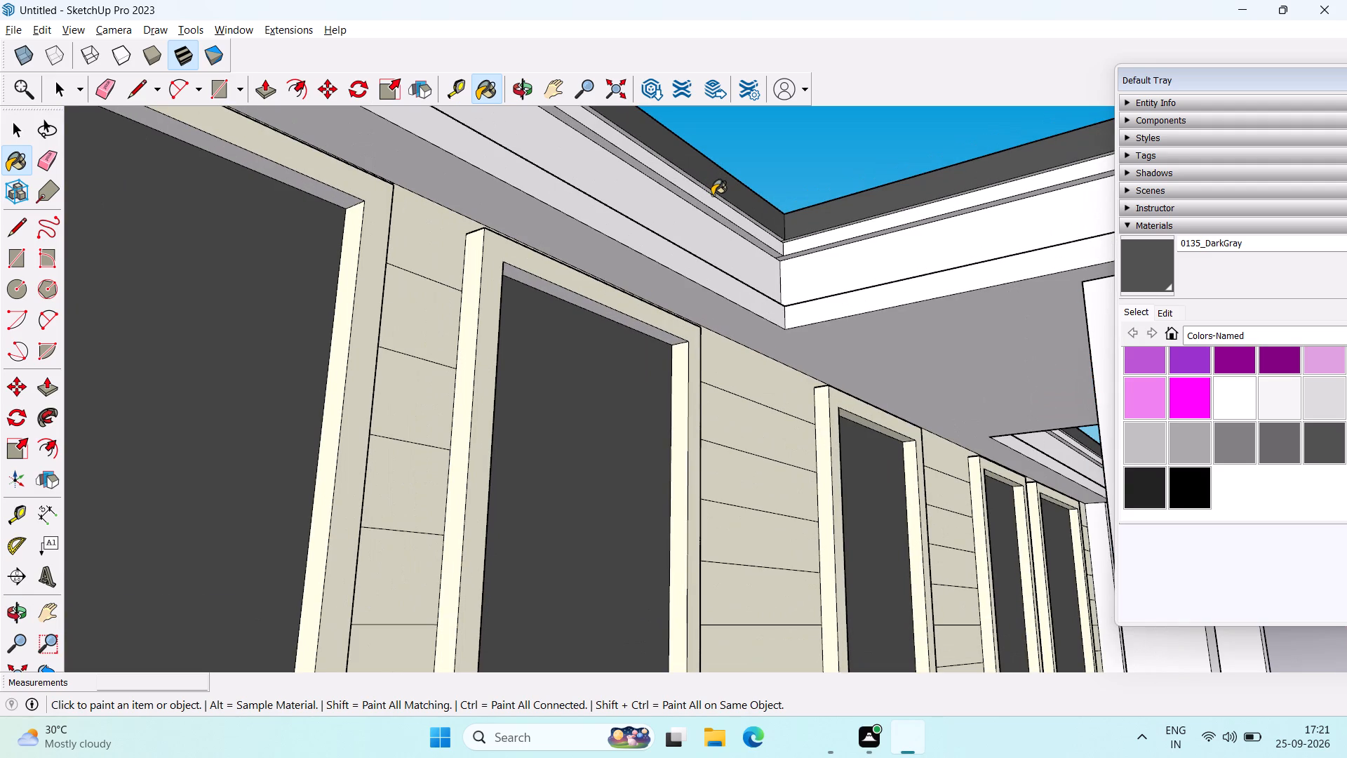
click(712, 195)
click(710, 190)
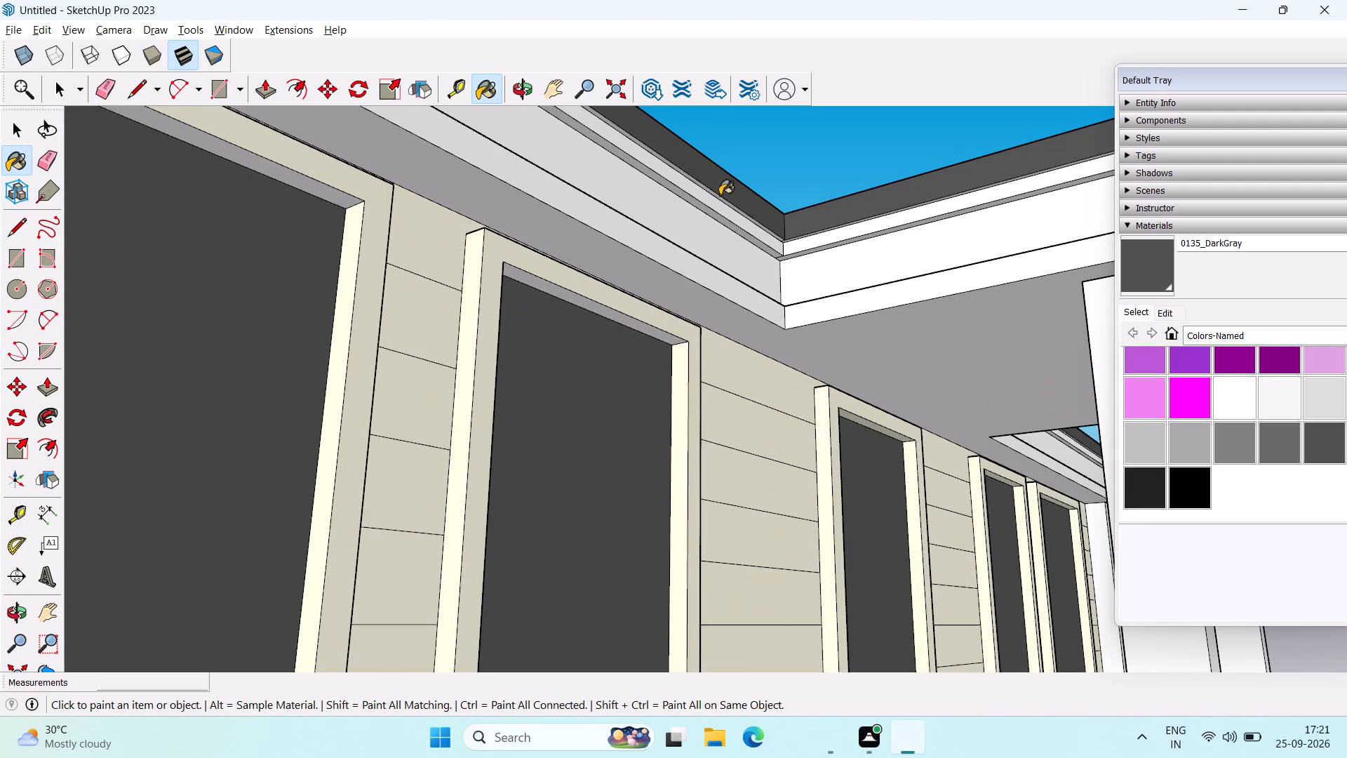
click(719, 196)
scroll(719, 196, up, 7)
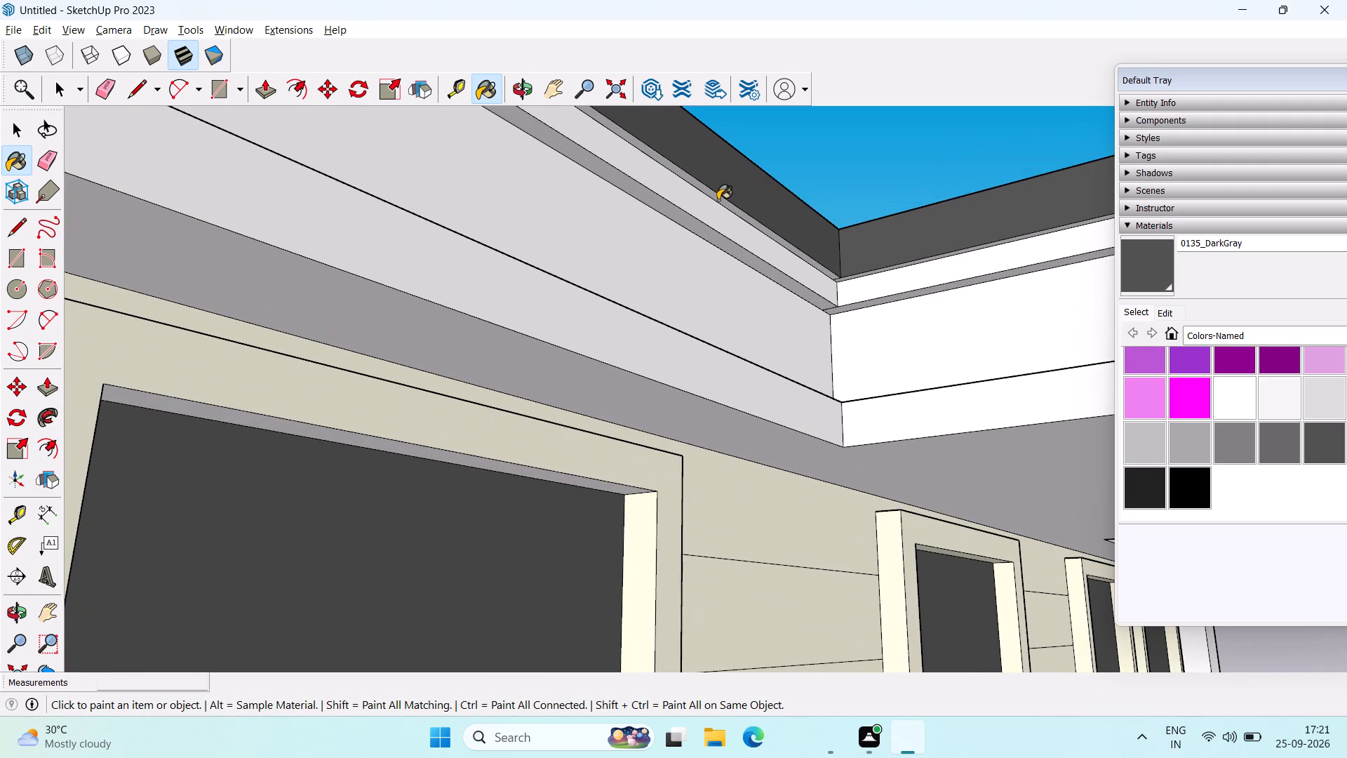
click(716, 197)
scroll(720, 199, down, 9)
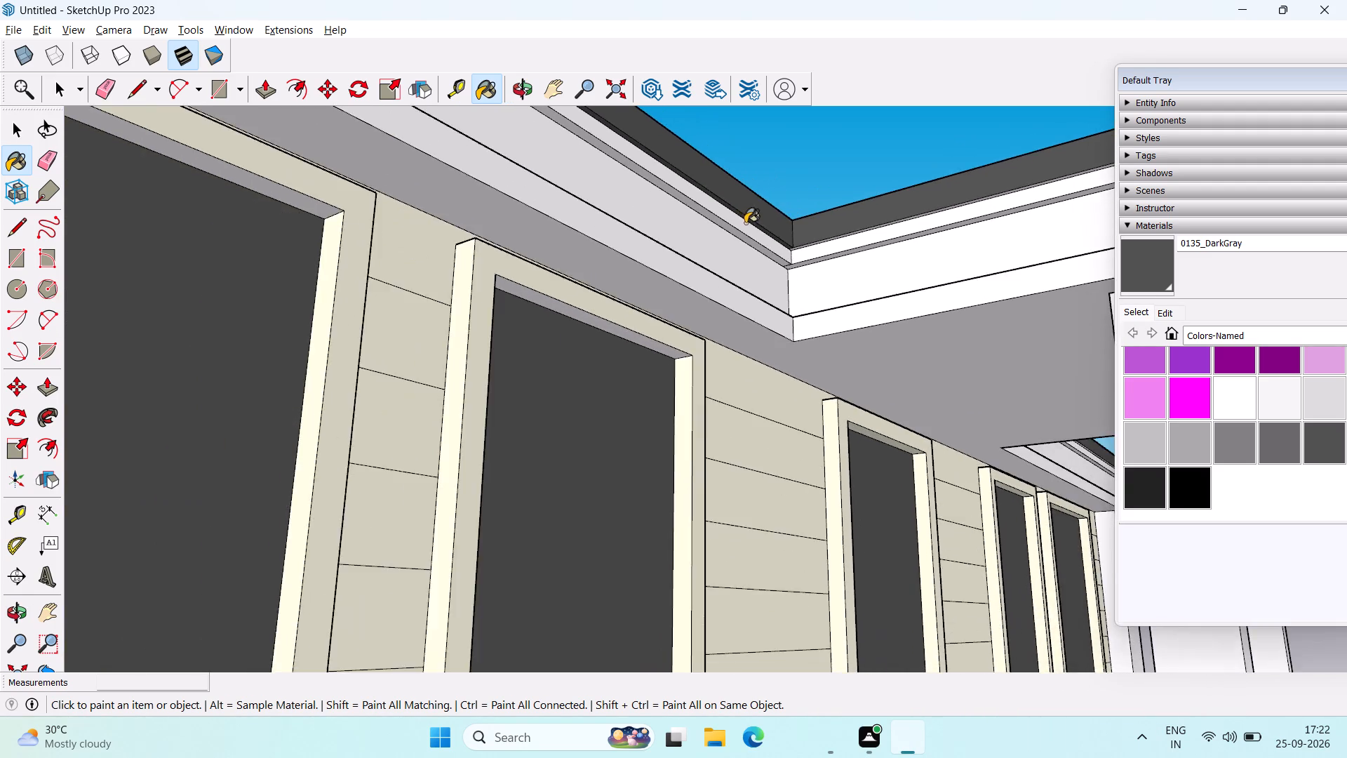
scroll(745, 223, down, 10)
Paint the parapet overhang's underside along the porch's near return and around its front corner with 0135_DarkGray.
middle_drag(676, 328, 622, 394)
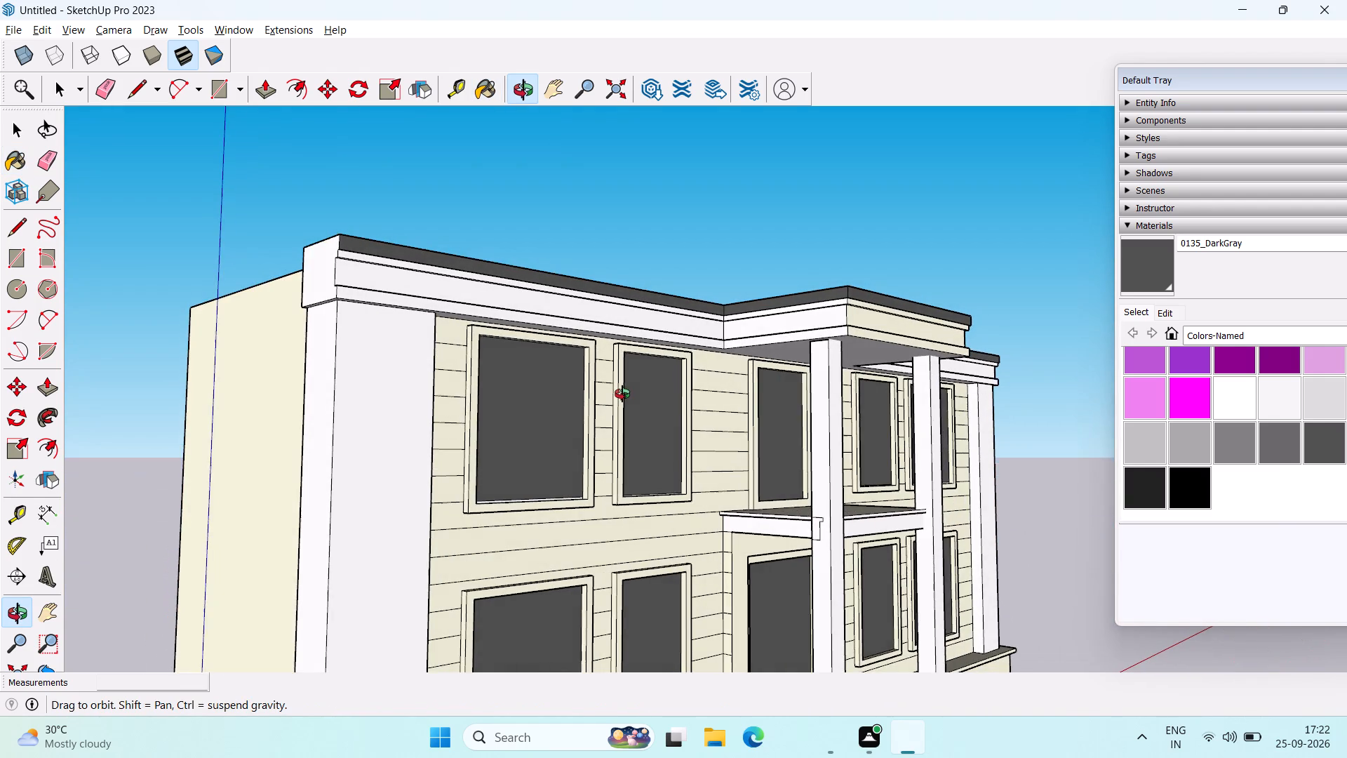
middle_drag(622, 394, 731, 397)
shift+middle_drag(730, 390, 472, 442)
scroll(578, 377, up, 6)
middle_drag(636, 375, 665, 326)
scroll(730, 321, up, 12)
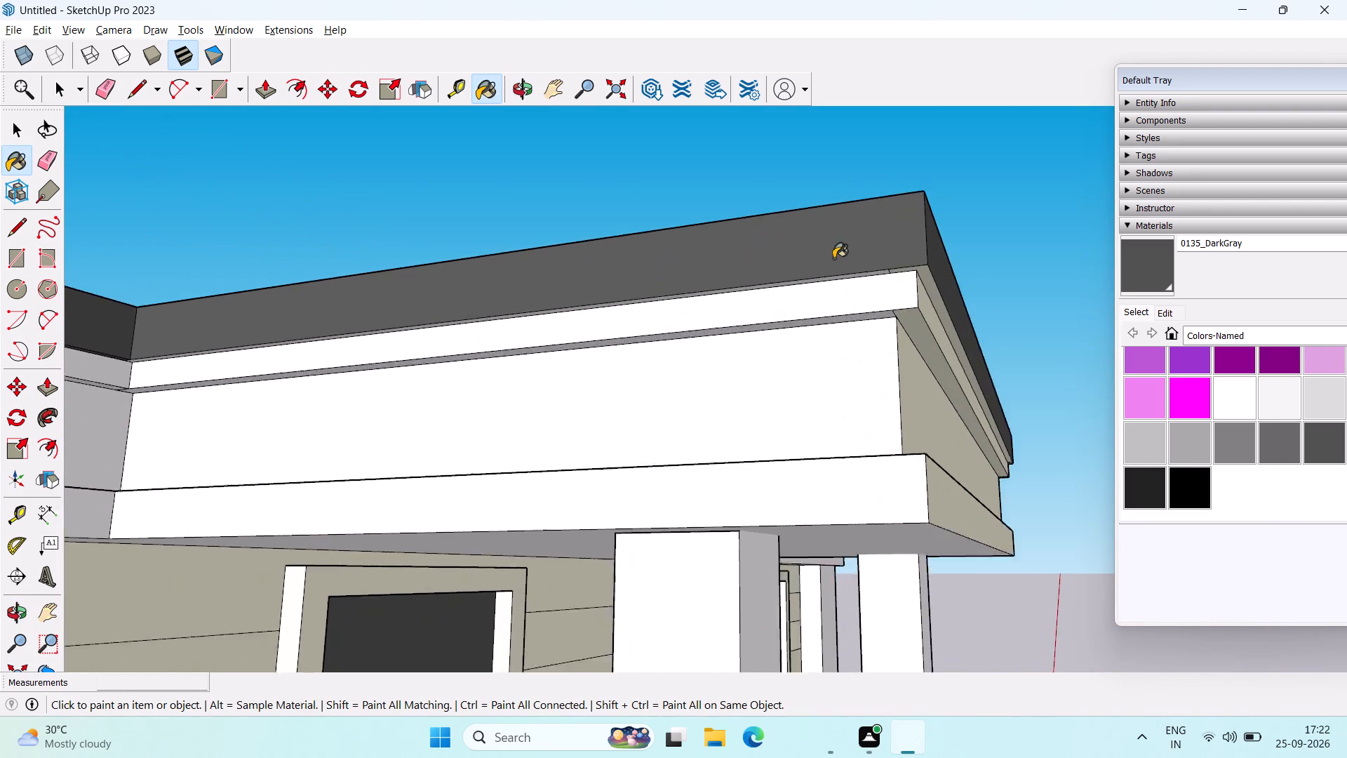
scroll(833, 258, up, 5)
middle_drag(866, 269, 885, 189)
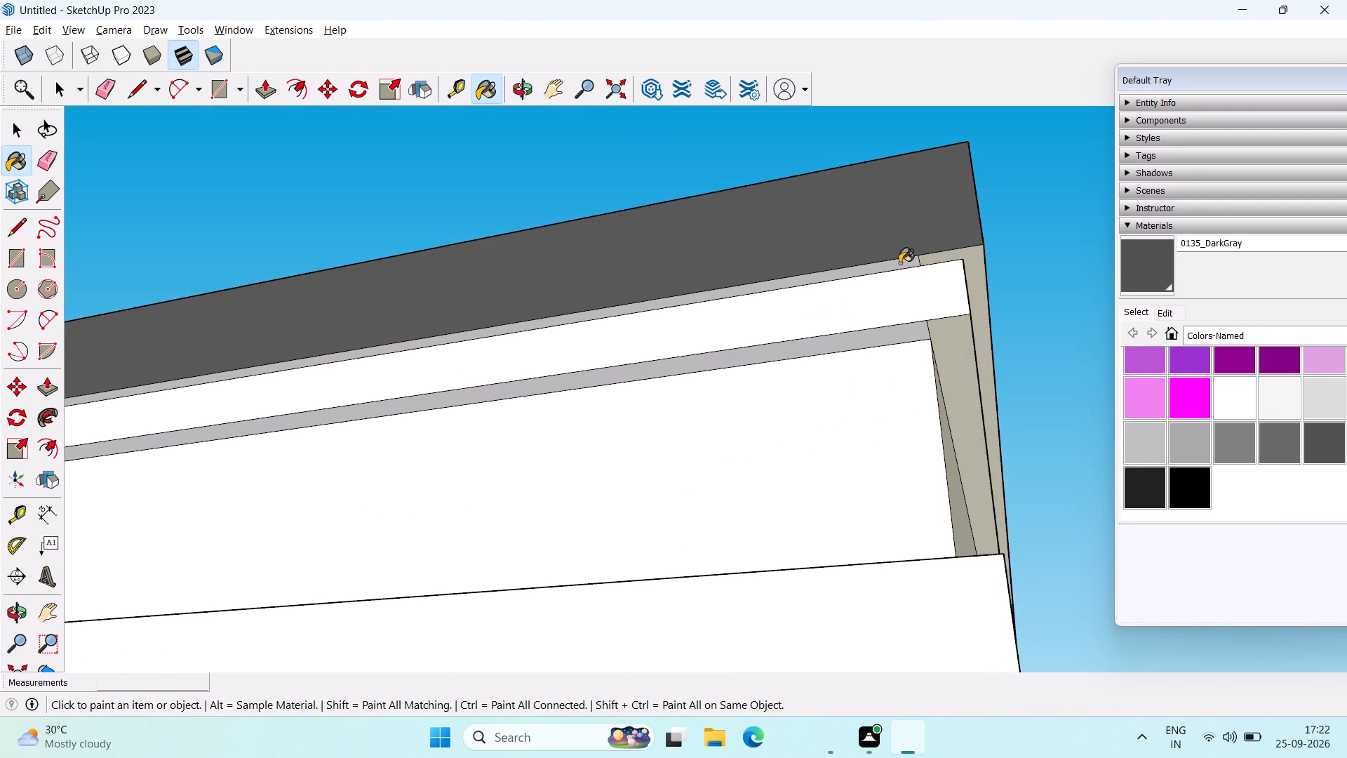
click(899, 263)
click(942, 256)
scroll(1000, 277, down, 4)
scroll(991, 359, down, 1)
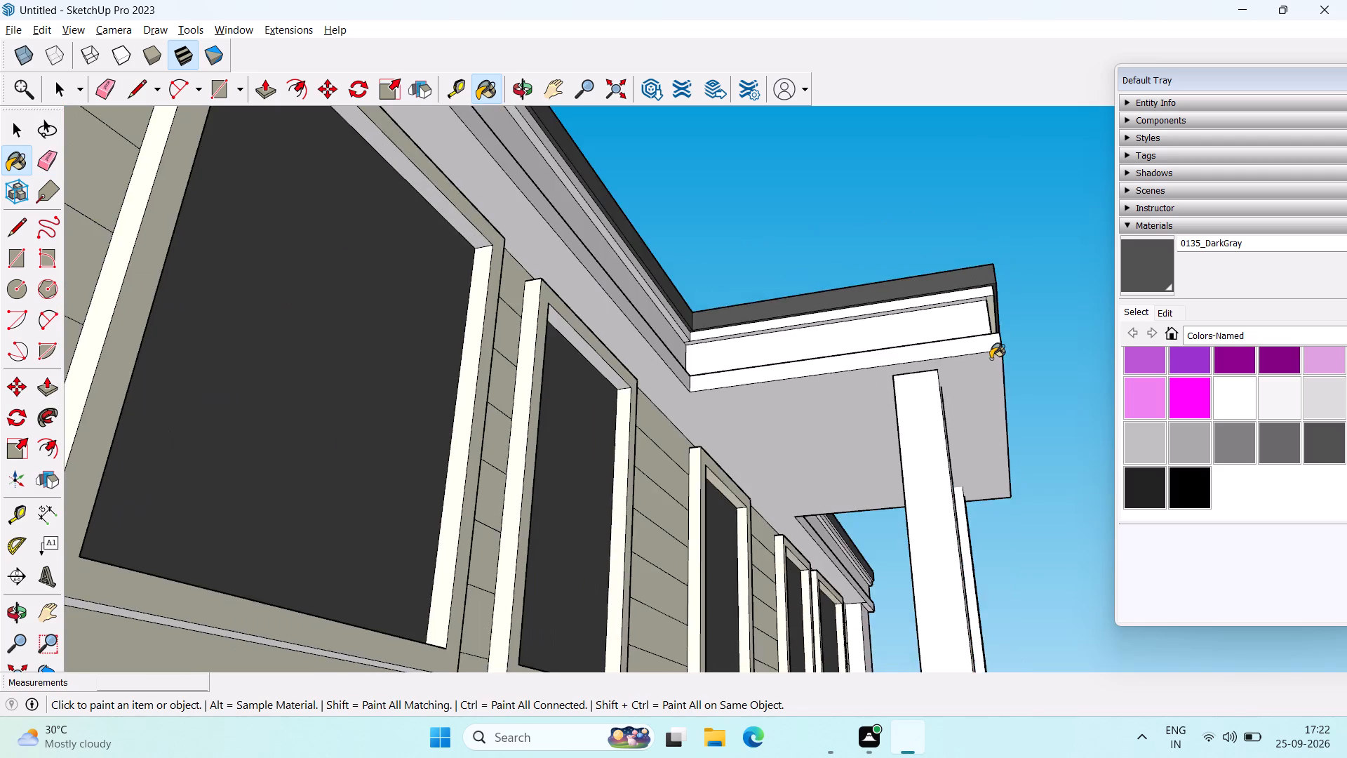
Paint the parapet overhang's underside on the porch's opposite return and the adjoining front wall with 0135_DarkGray.
middle_drag(993, 359, 135, 460)
scroll(793, 315, up, 5)
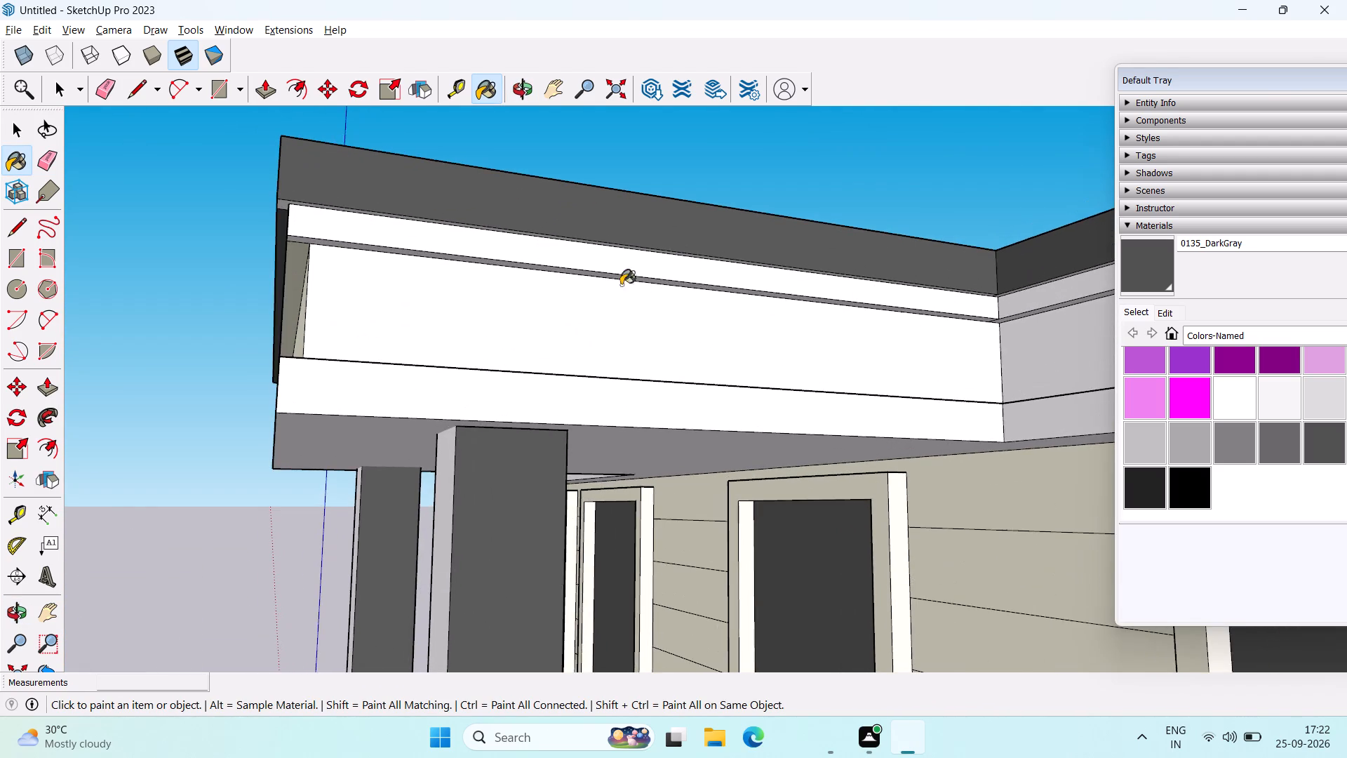
scroll(384, 213, up, 4)
scroll(285, 178, up, 3)
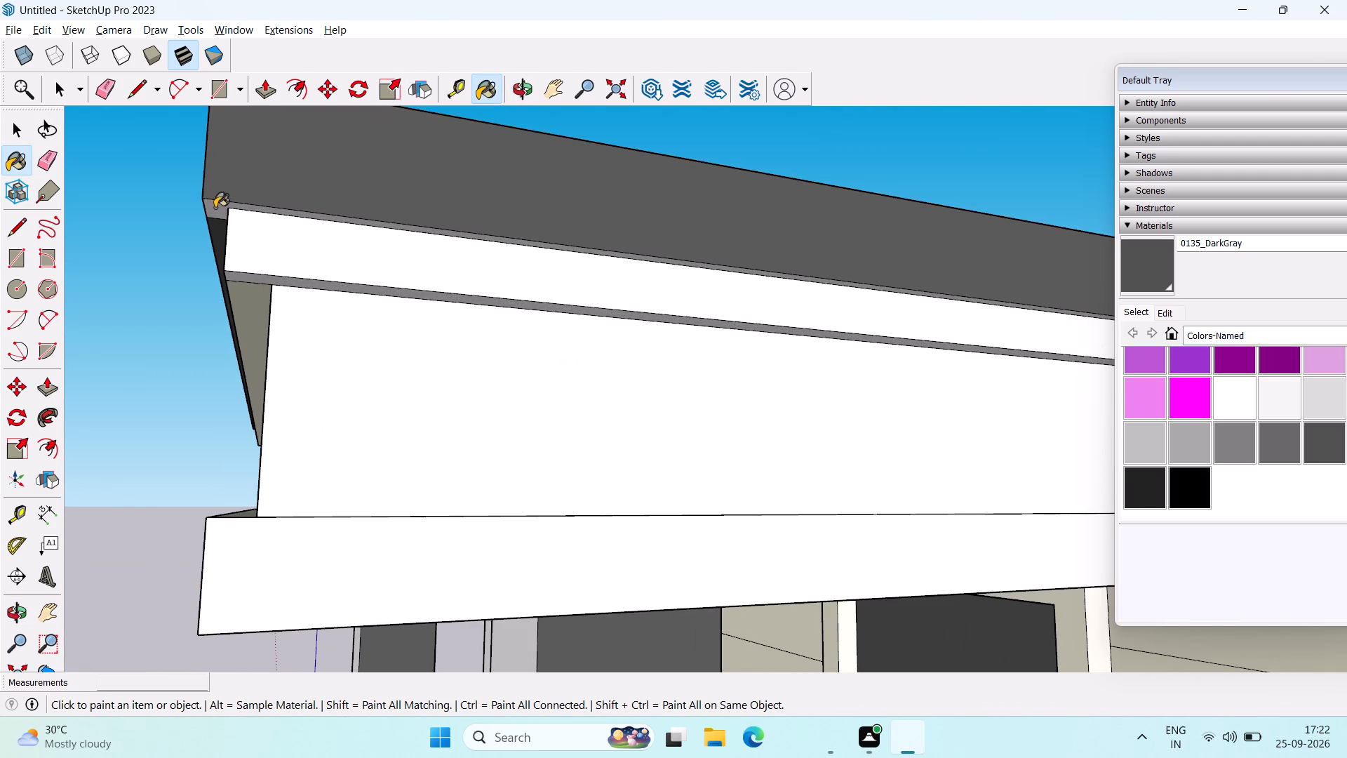
click(215, 208)
scroll(529, 289, down, 8)
middle_drag(862, 427, 1004, 274)
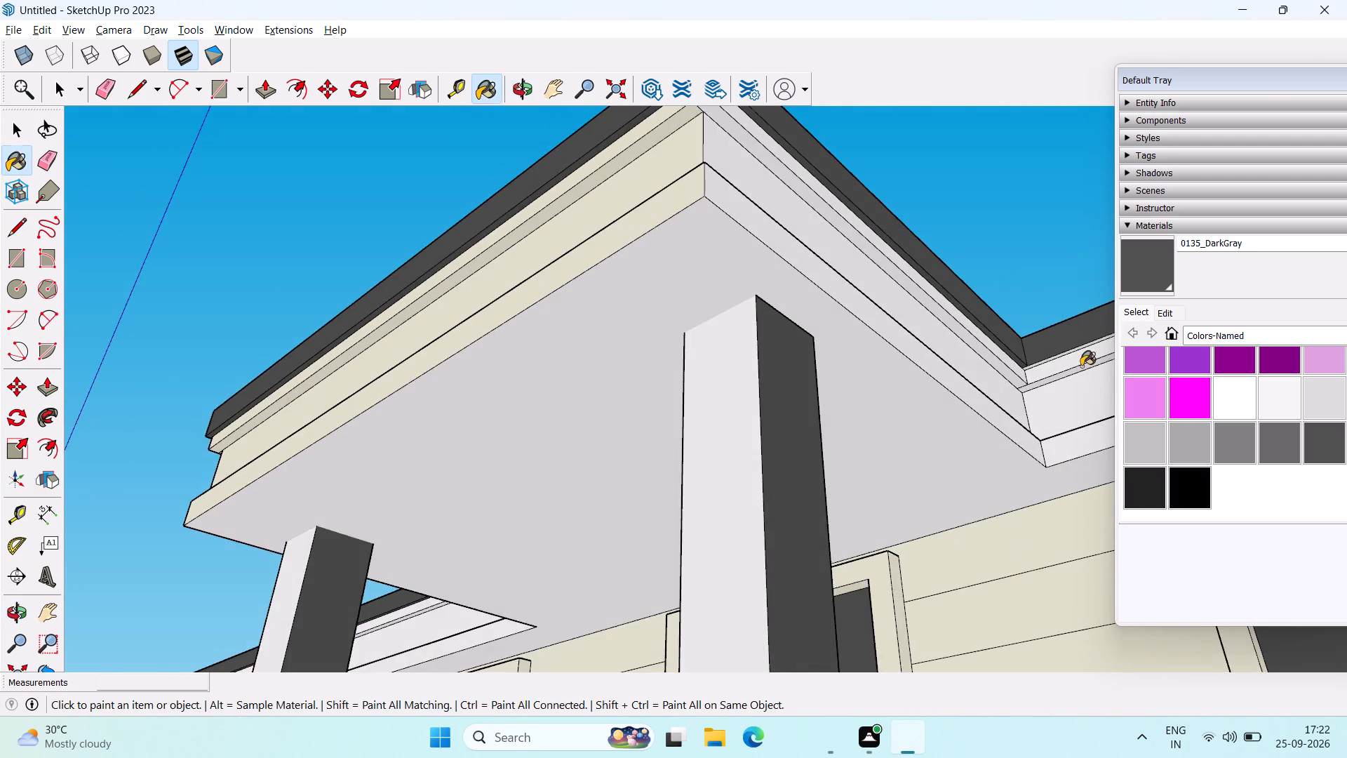
scroll(1081, 366, up, 17)
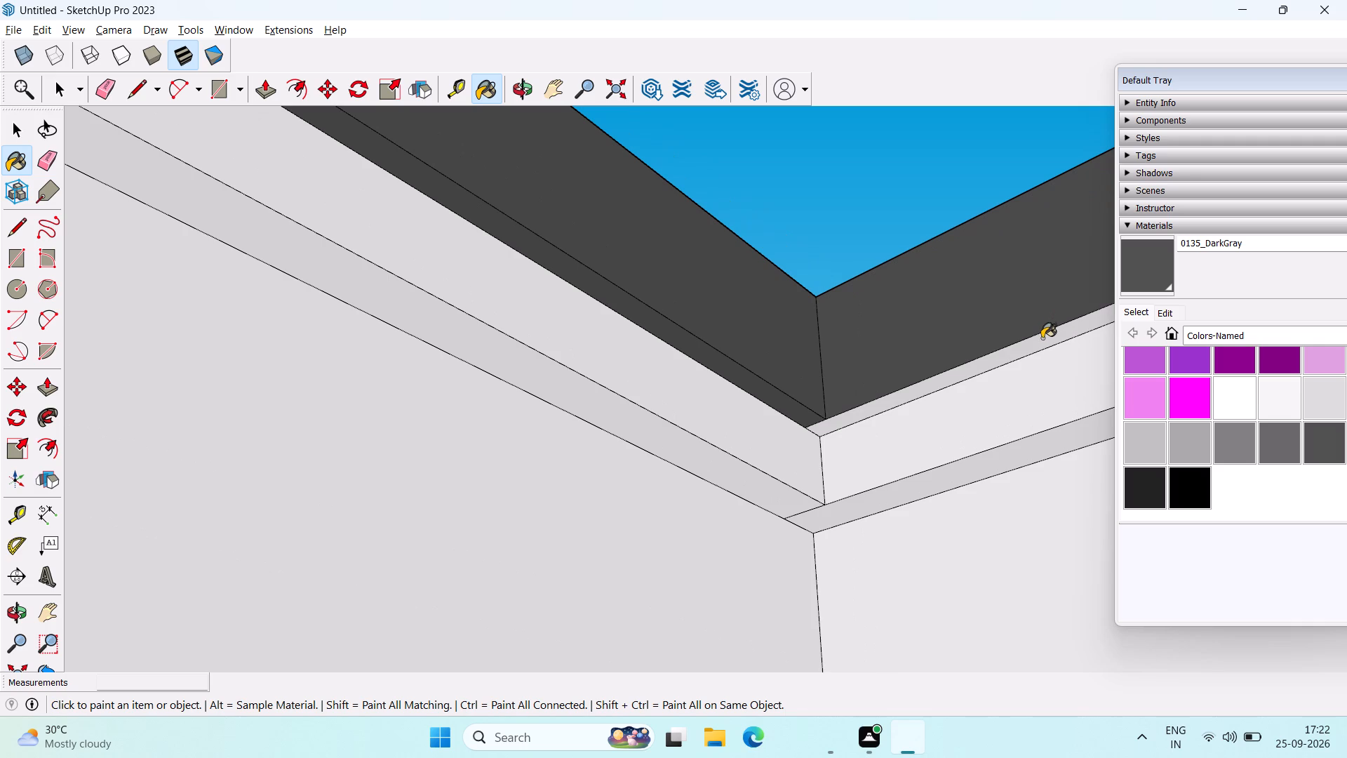
click(1042, 338)
scroll(1035, 322, down, 20)
scroll(1035, 322, down, 1)
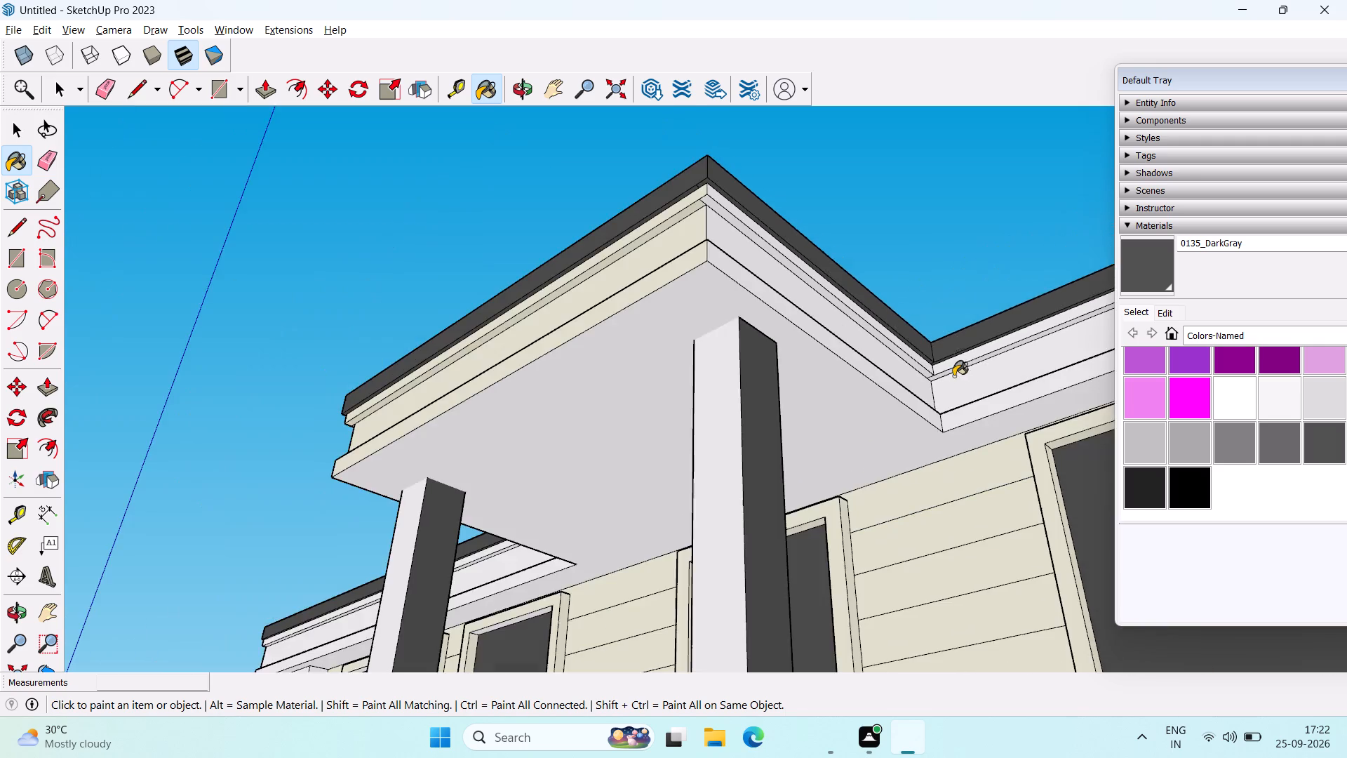
Paint the building side wall's white parapet band and the underside of its overhang with 0135_DarkGray.
middle_drag(955, 368, 1028, 686)
shift+middle_drag(941, 540, 877, 489)
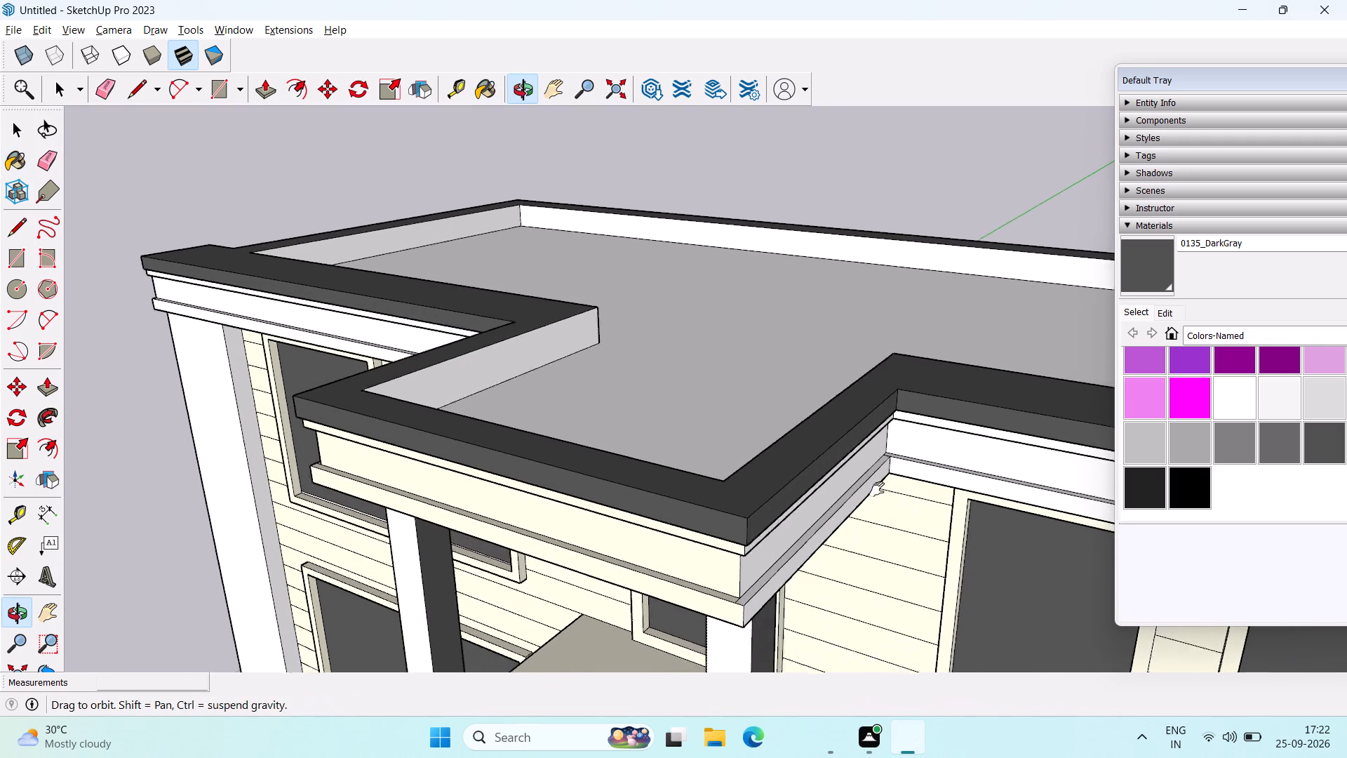
shift+middle_drag(877, 489, 647, 418)
scroll(755, 465, down, 2)
middle_drag(757, 462, 431, 364)
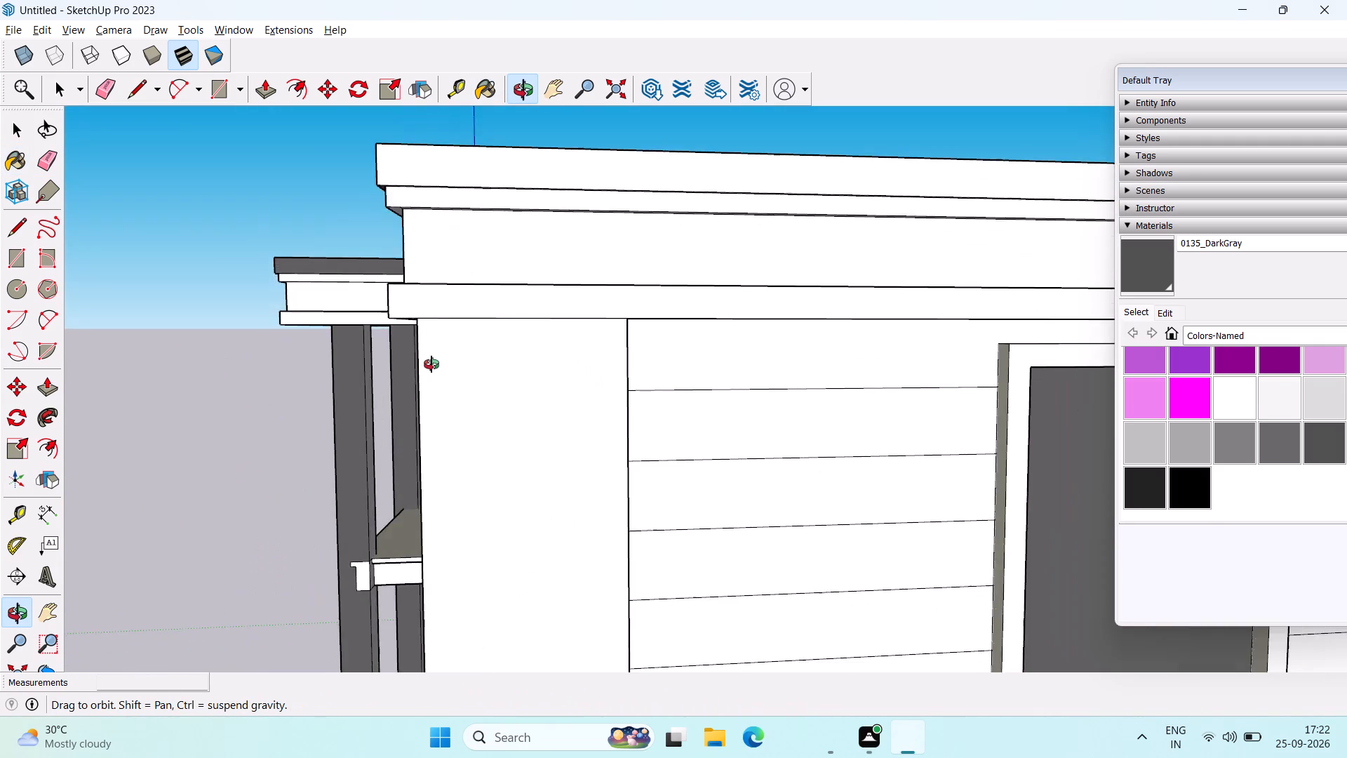
middle_drag(431, 364, 486, 371)
click(731, 191)
scroll(770, 231, up, 3)
middle_drag(770, 232, 780, 119)
scroll(784, 140, up, 4)
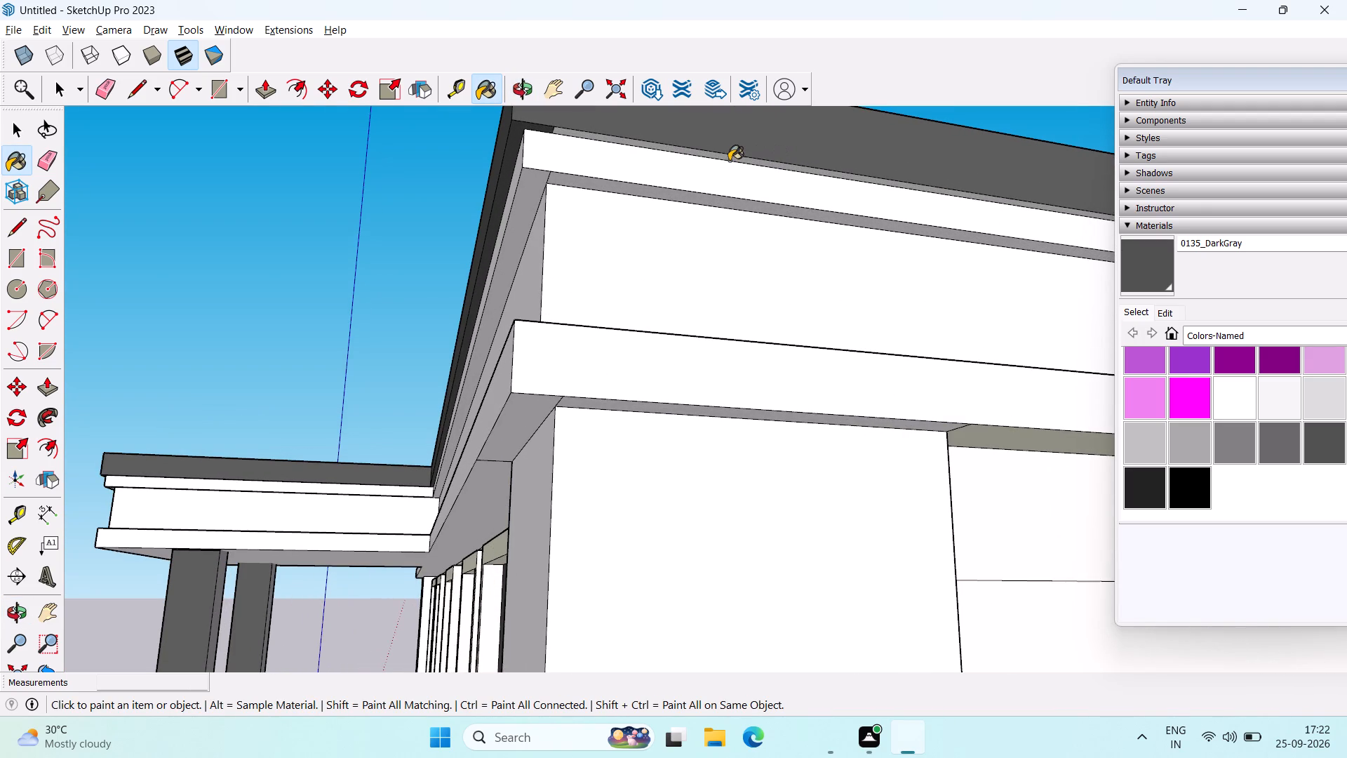
click(727, 157)
scroll(728, 441, down, 9)
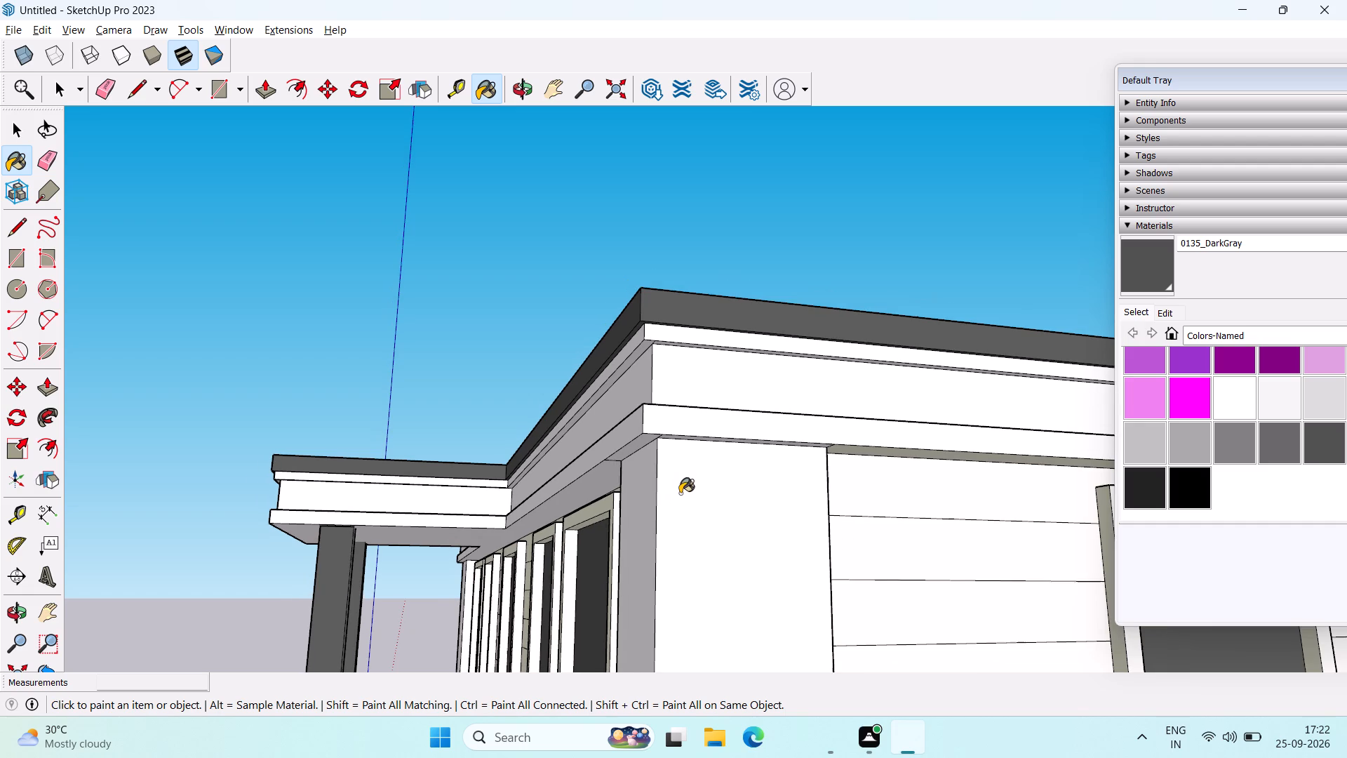
key(space)
Paint the wide white frieze below the parapet on the side wall and adjoining front wall with 0049_Beige.
scroll(674, 499, down, 2)
middle_drag(763, 481, 857, 366)
scroll(877, 351, down, 1)
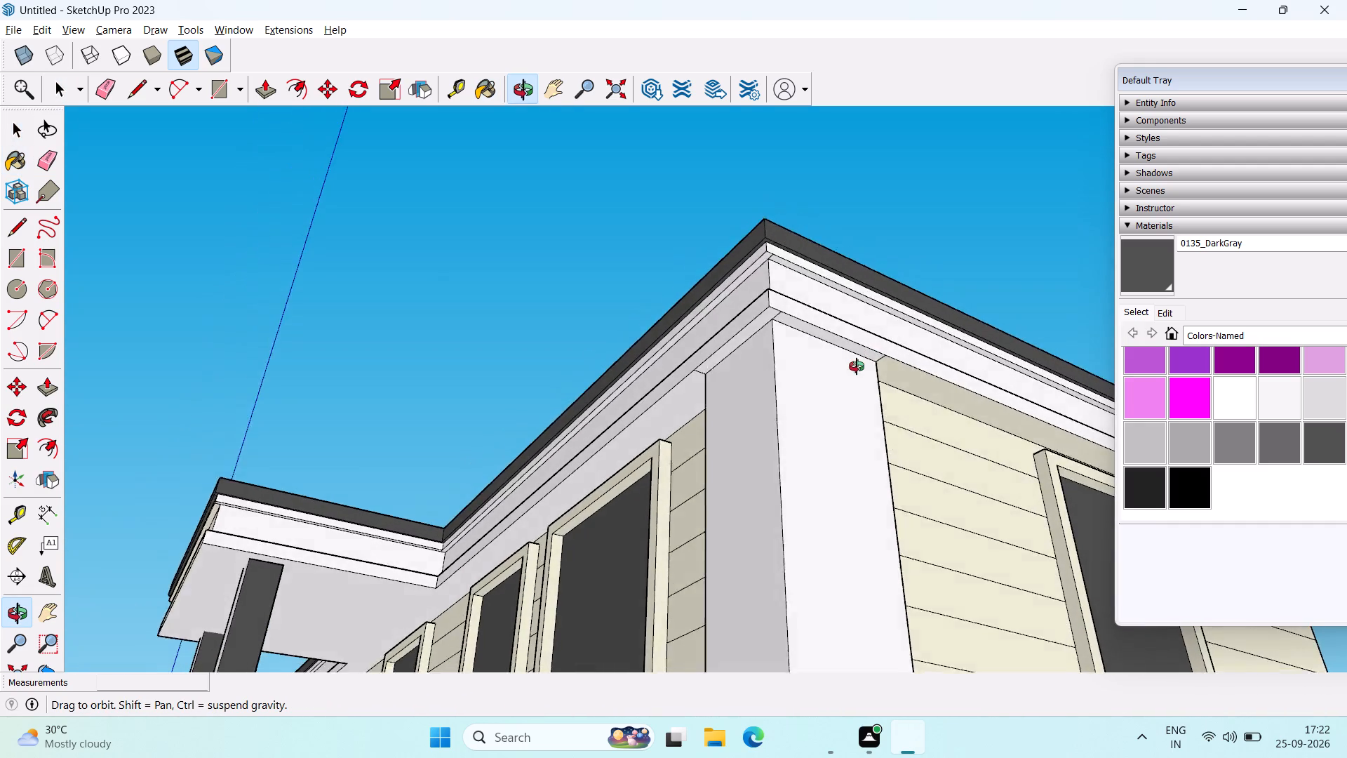
middle_drag(857, 366, 856, 391)
scroll(949, 368, up, 1)
scroll(1125, 430, up, 4)
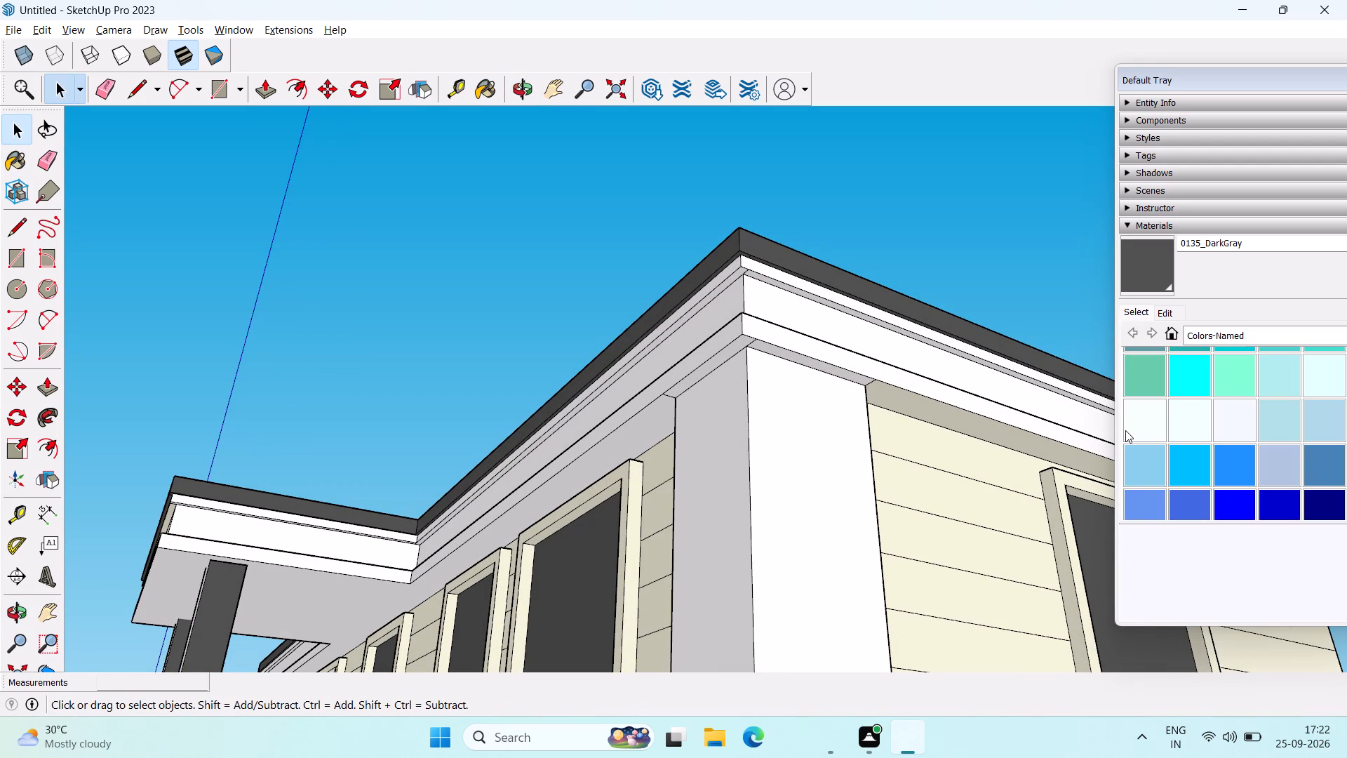
scroll(1253, 456, up, 2)
scroll(1253, 456, down, 5)
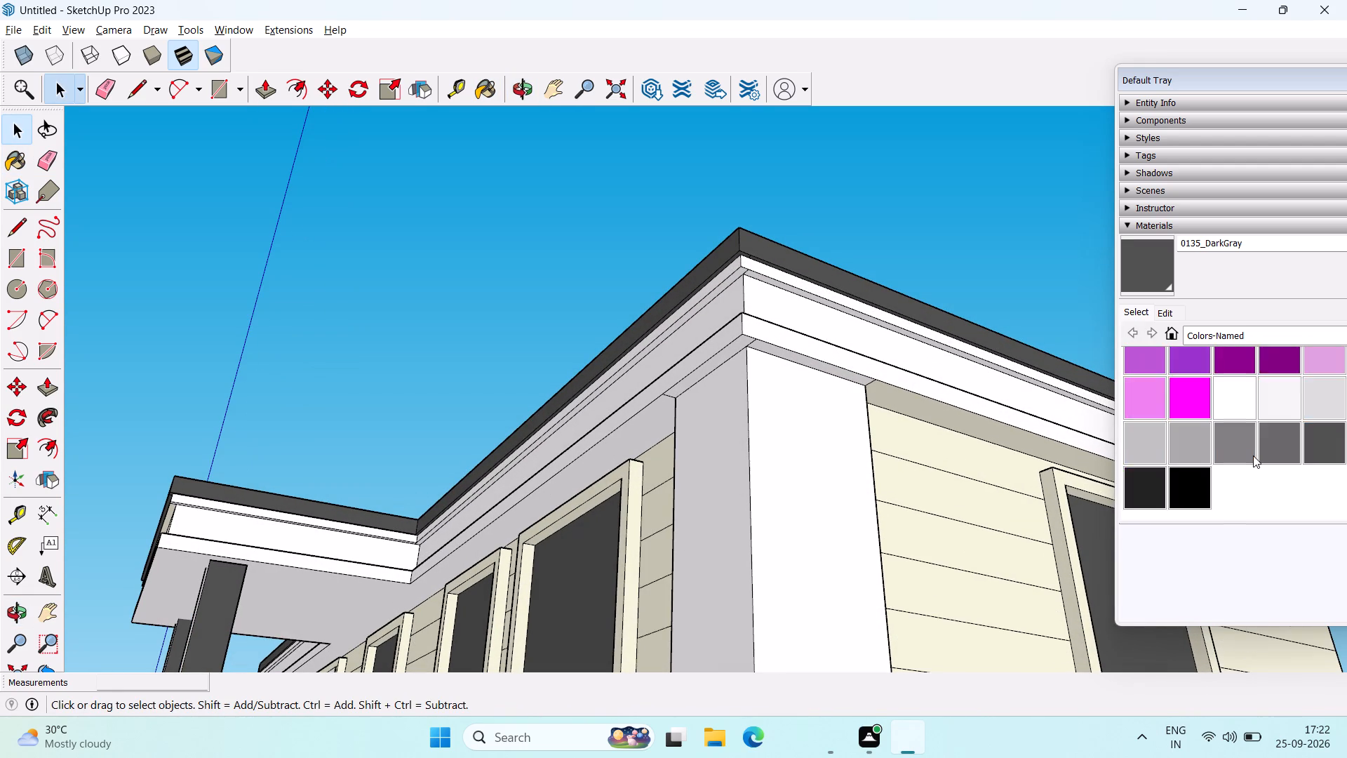
scroll(1253, 456, down, 2)
scroll(1253, 456, up, 11)
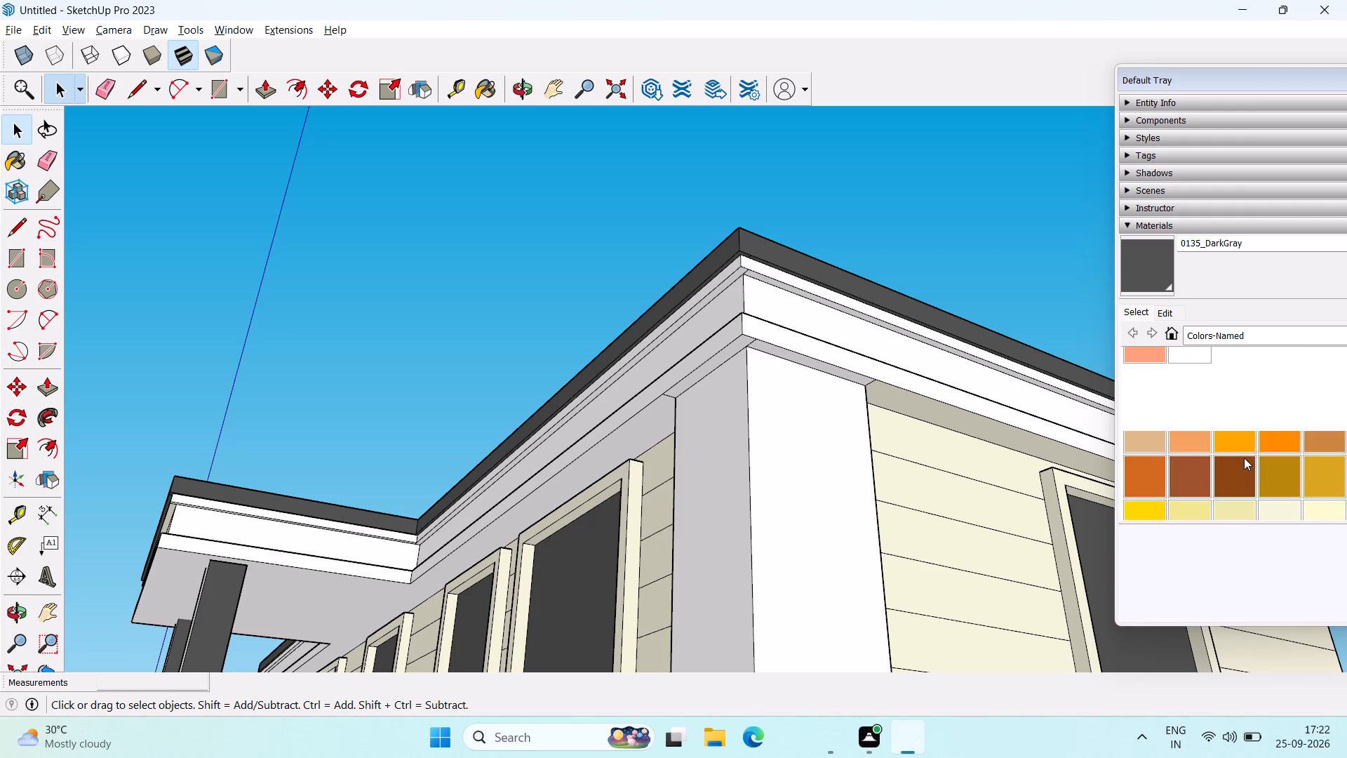
scroll(1249, 456, down, 1)
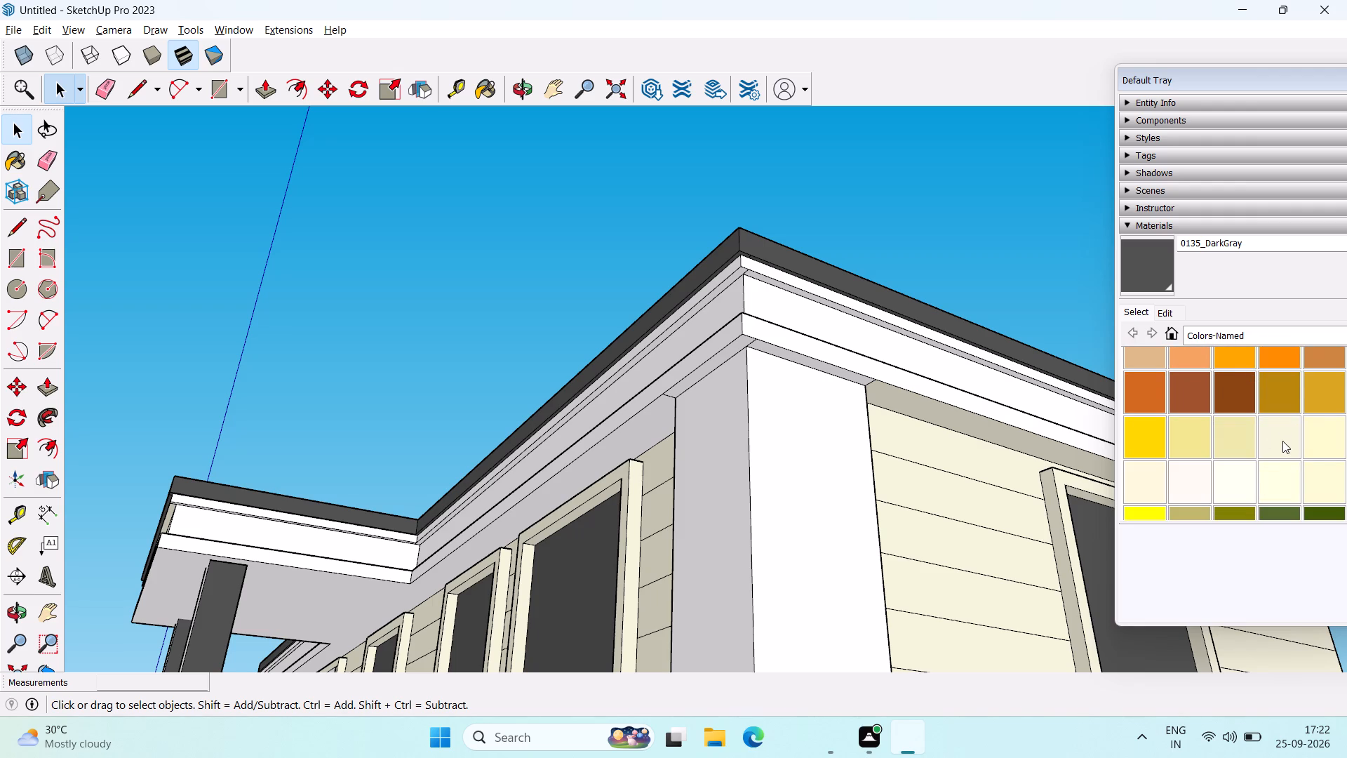
click(1282, 441)
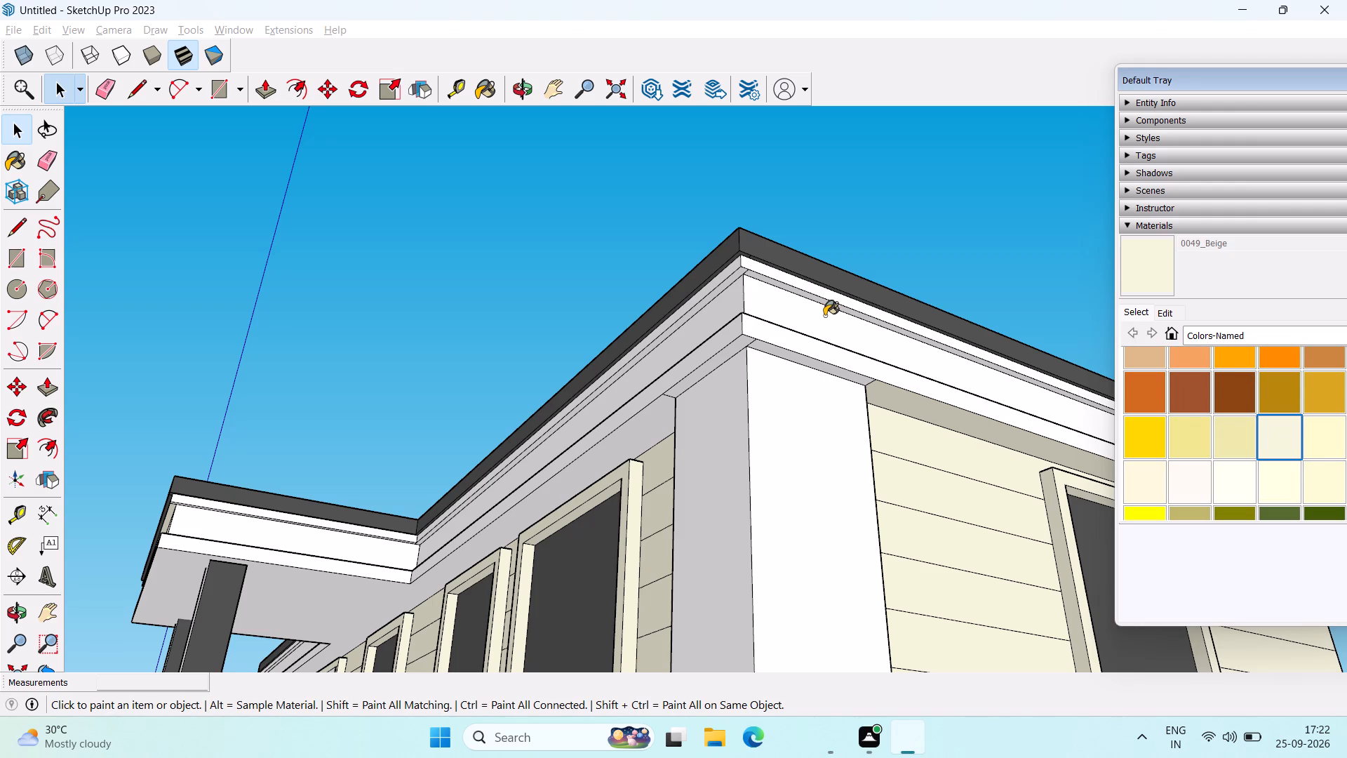
click(824, 316)
click(726, 295)
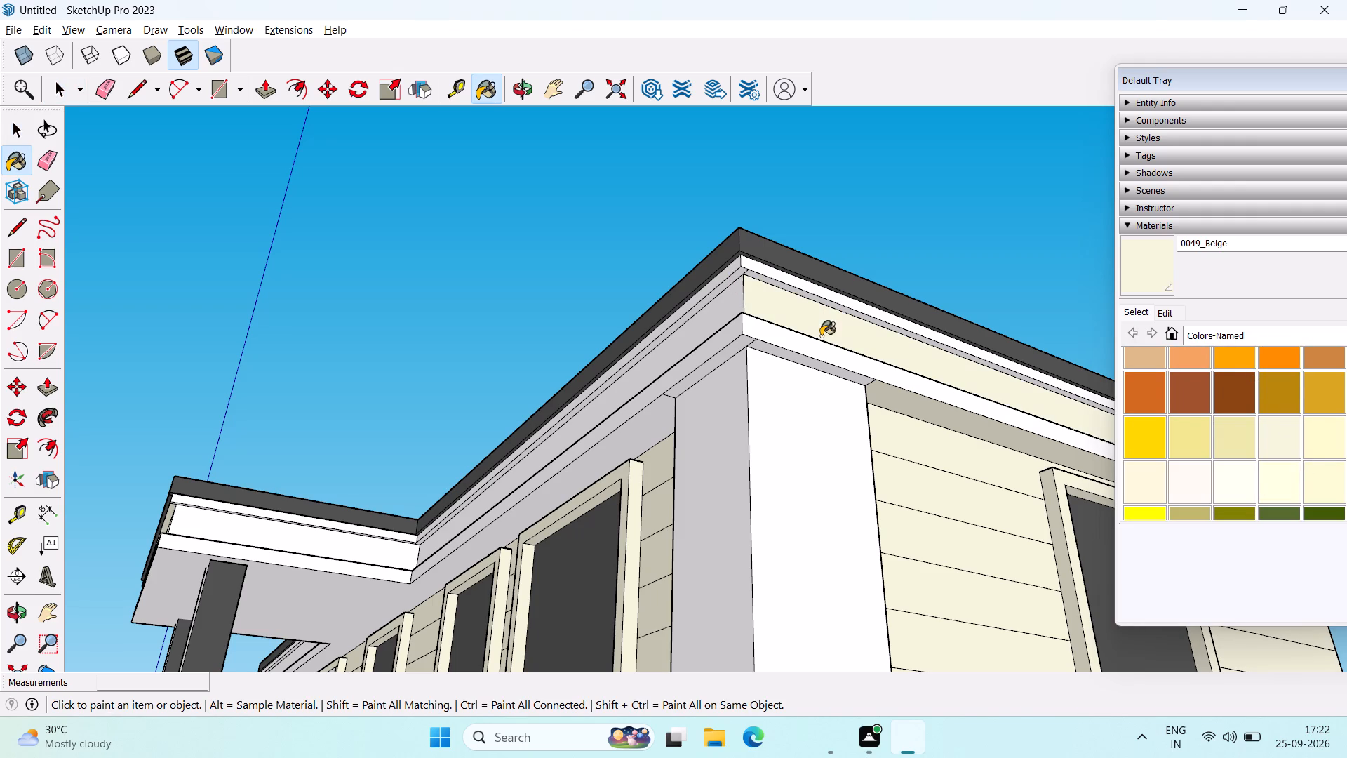
Paint the lower cornice band and its soffit undersides on the side and front walls with 0049_Beige.
click(807, 346)
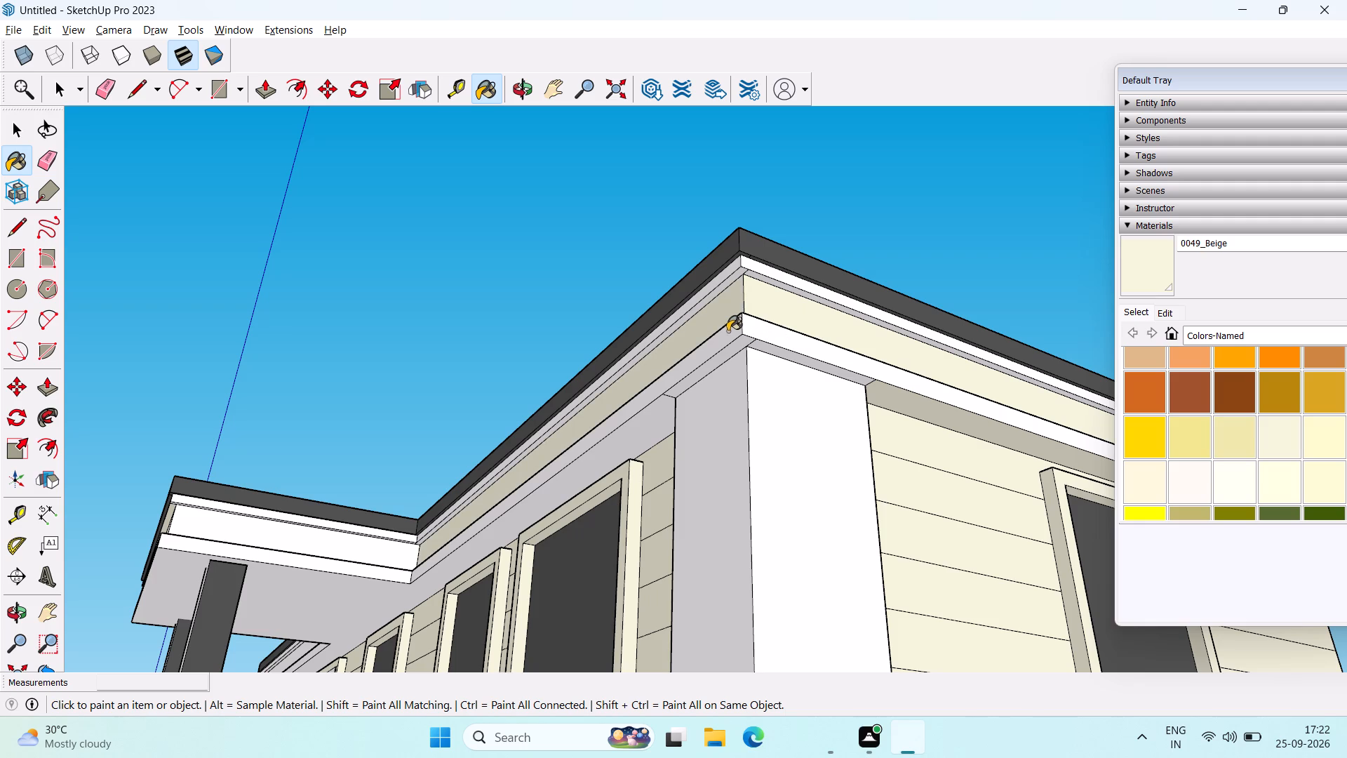
click(725, 330)
click(731, 352)
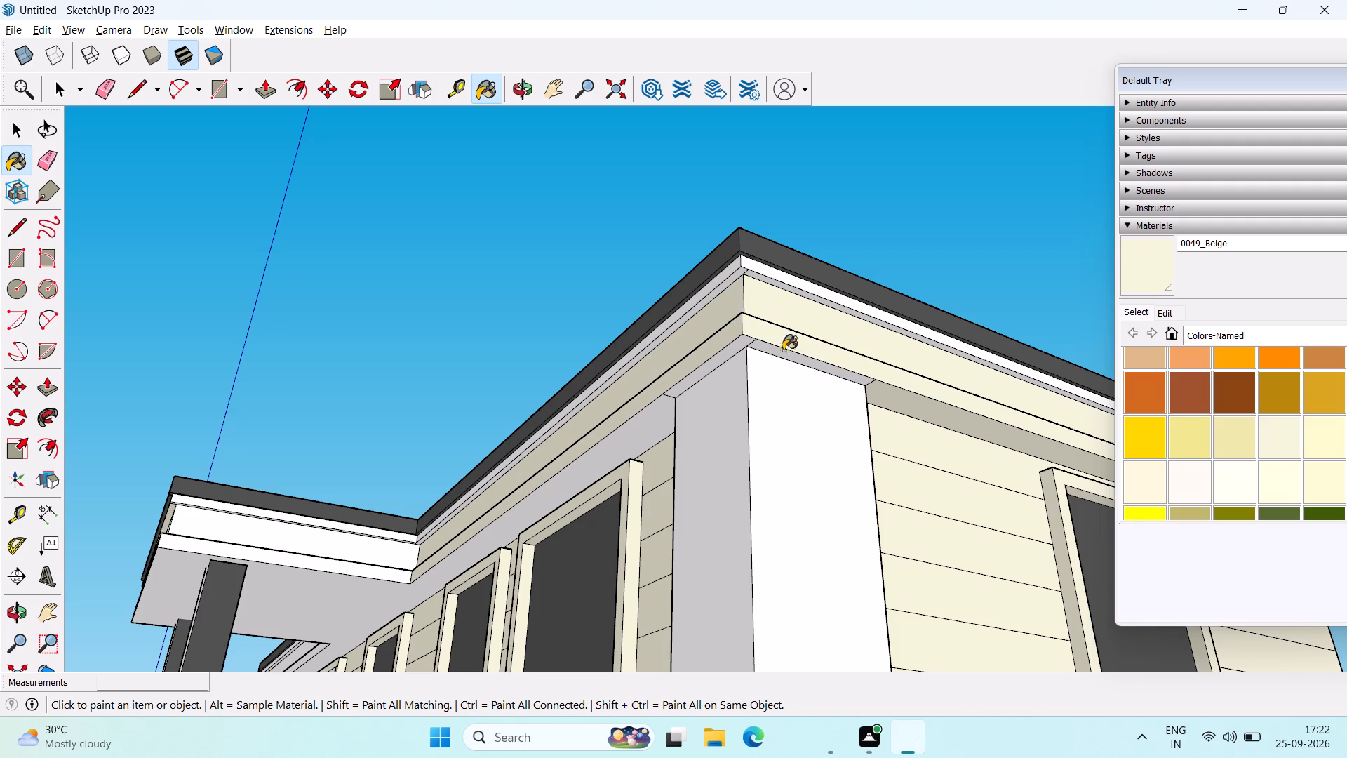
click(783, 354)
click(627, 429)
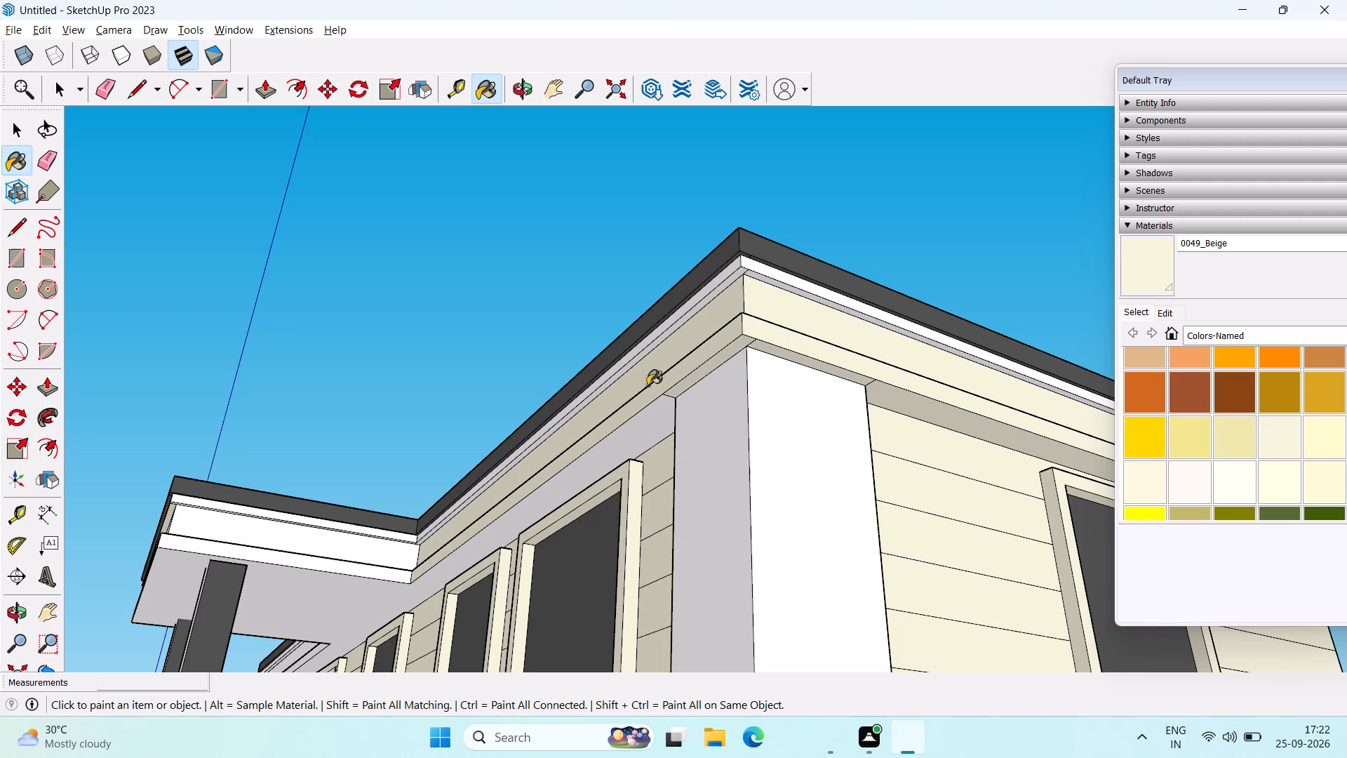
Paint the narrow trim strip just below the dark parapet and its underside, on side and front walls, with 0049_Beige.
click(773, 284)
click(775, 274)
click(730, 276)
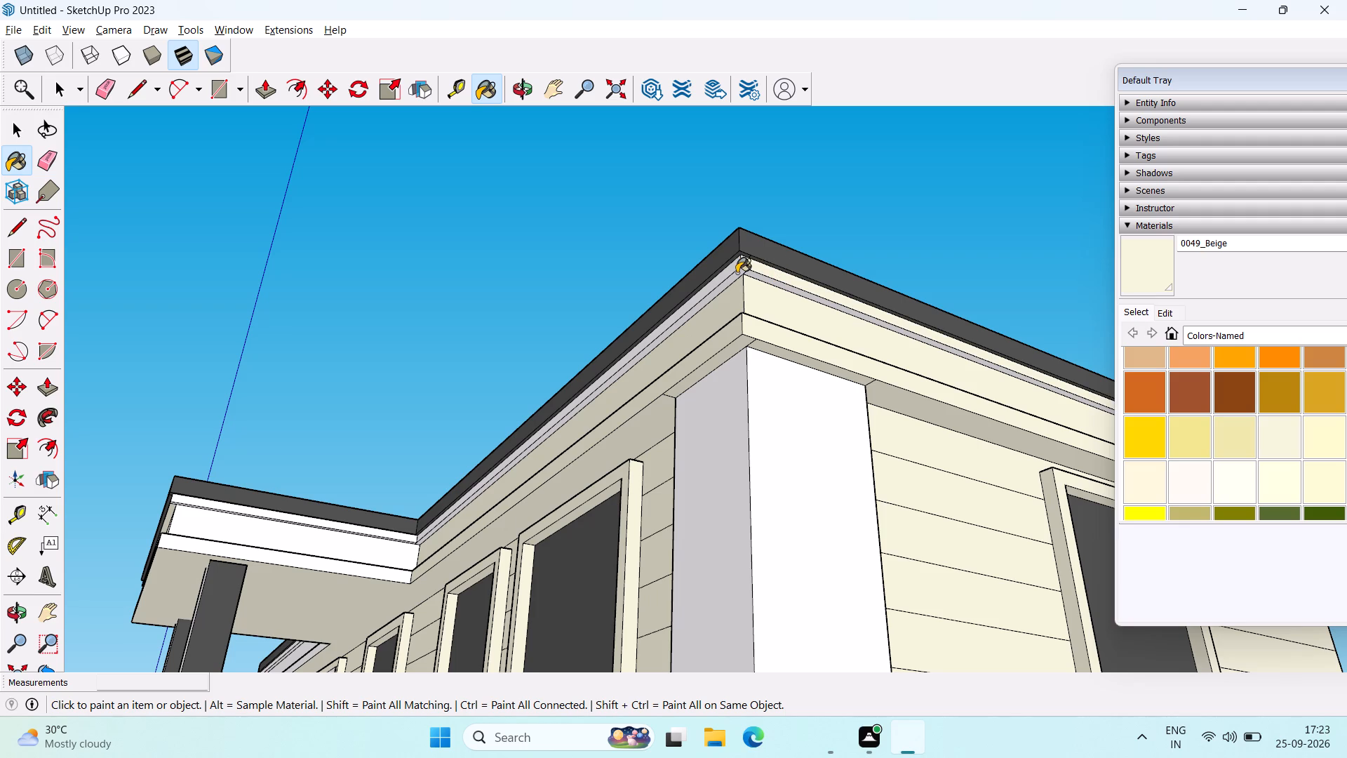
click(735, 263)
scroll(749, 275, up, 7)
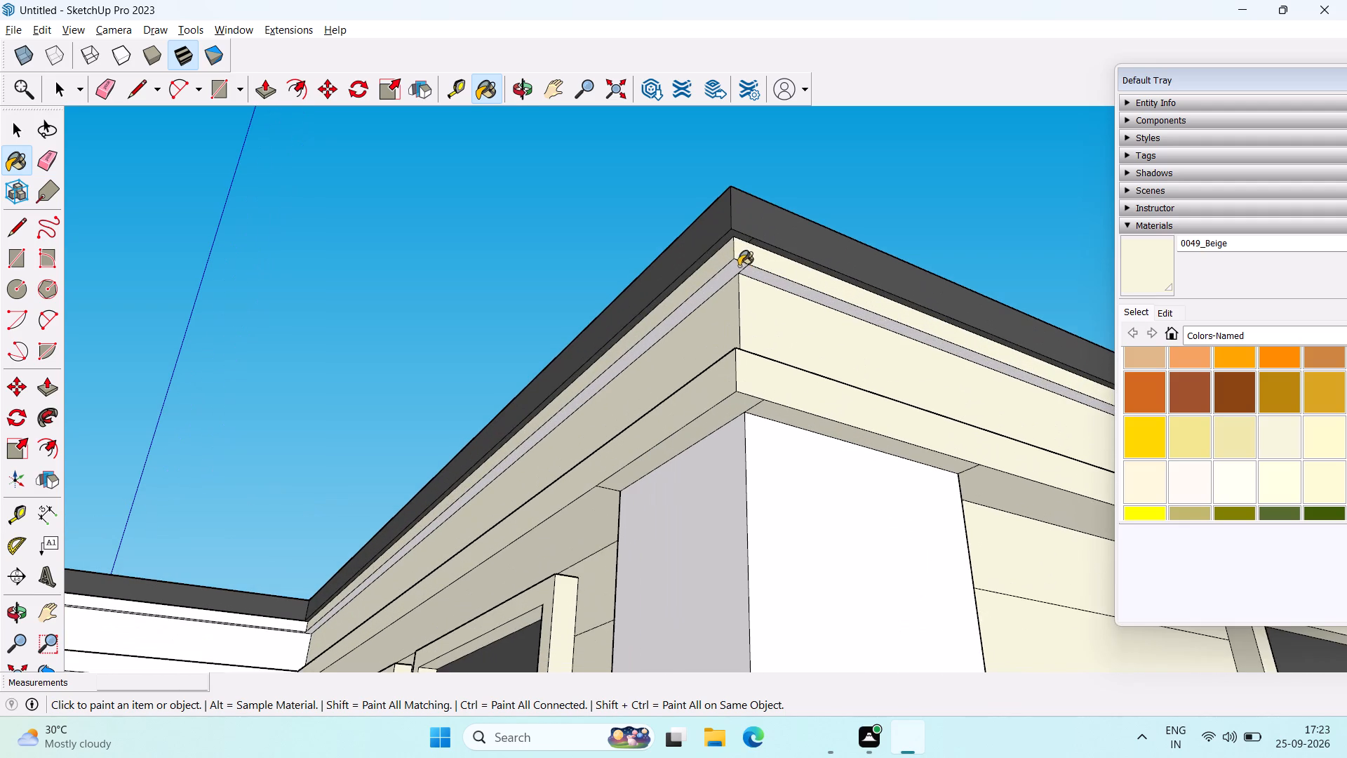
click(735, 267)
click(765, 275)
scroll(779, 272, down, 8)
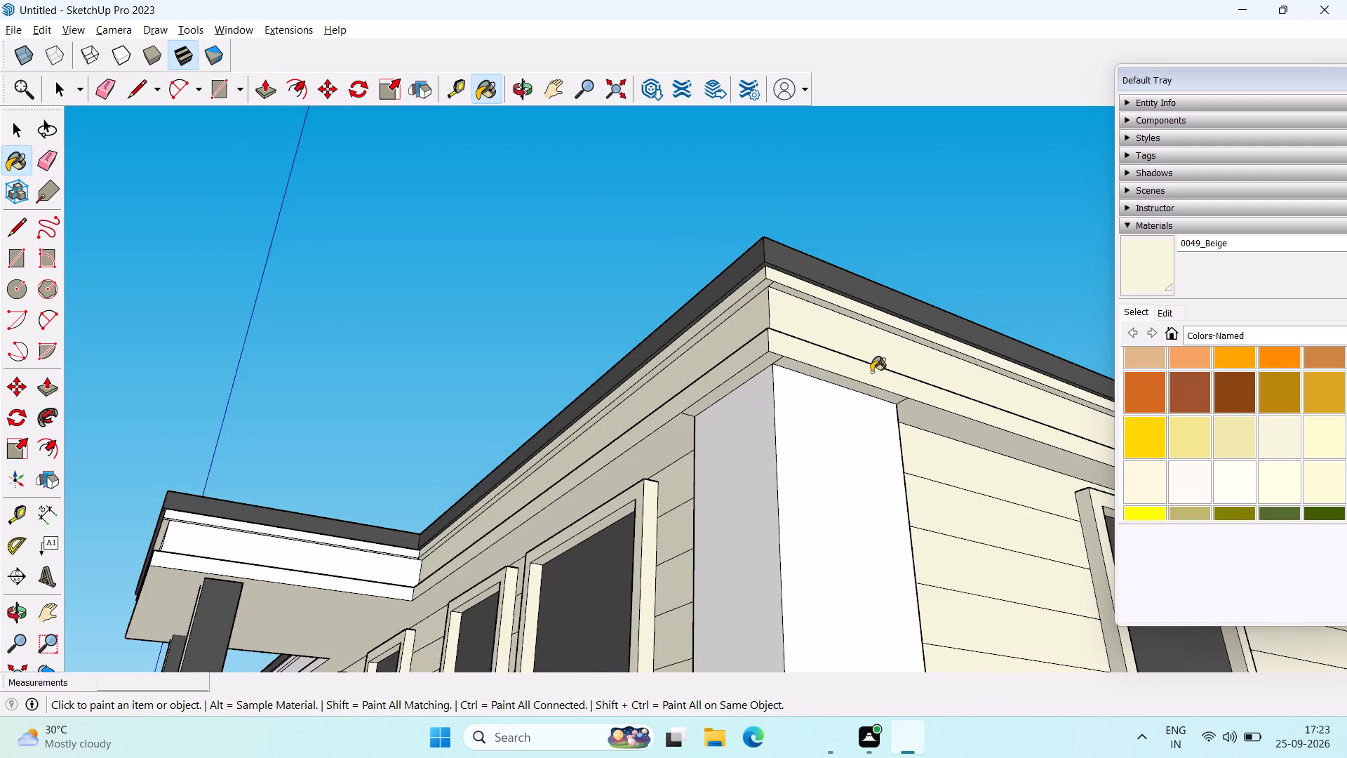
scroll(871, 372, down, 7)
middle_drag(770, 415, 779, 346)
scroll(699, 398, up, 2)
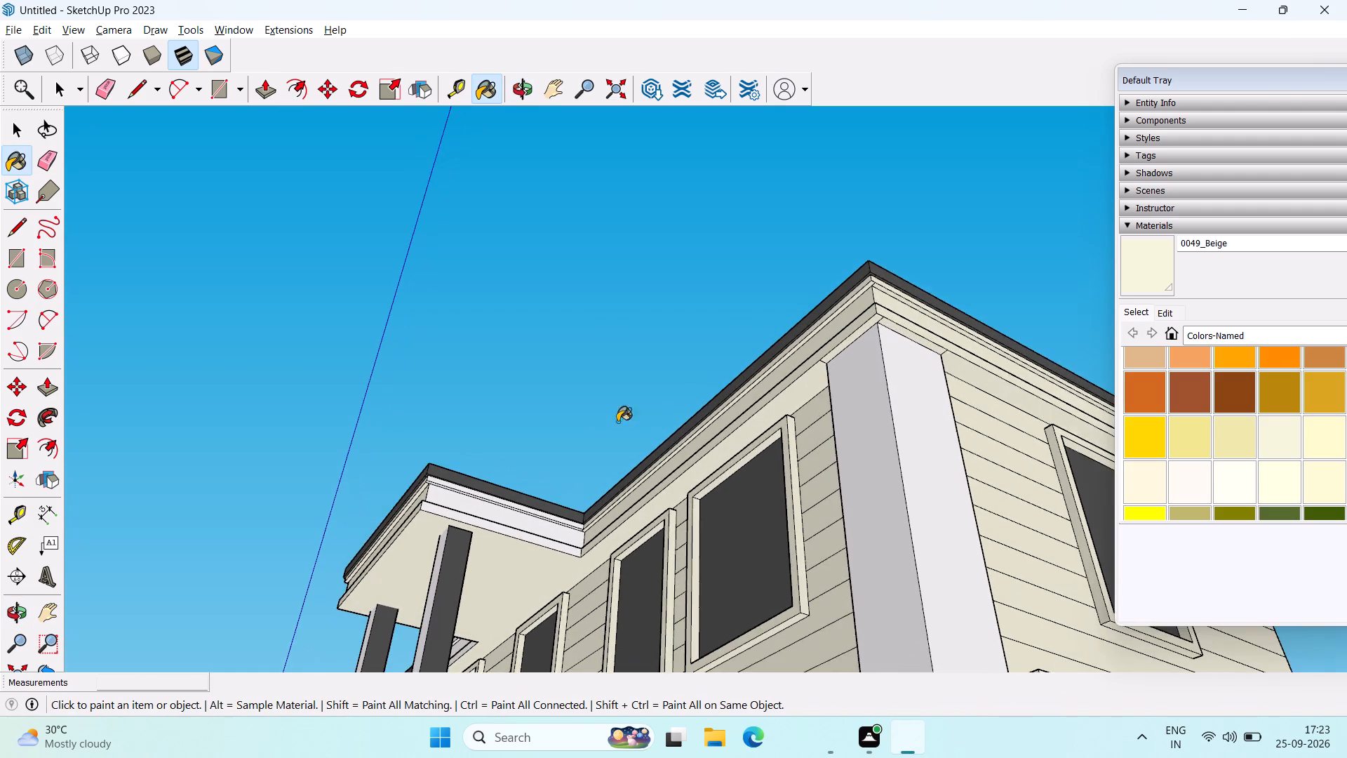
Paint the narrow trim strip, wide frieze and lower cornice band on the portico's unpainted side face with 0049_Beige.
scroll(617, 422, up, 7)
scroll(619, 521, down, 7)
middle_drag(557, 557, 749, 553)
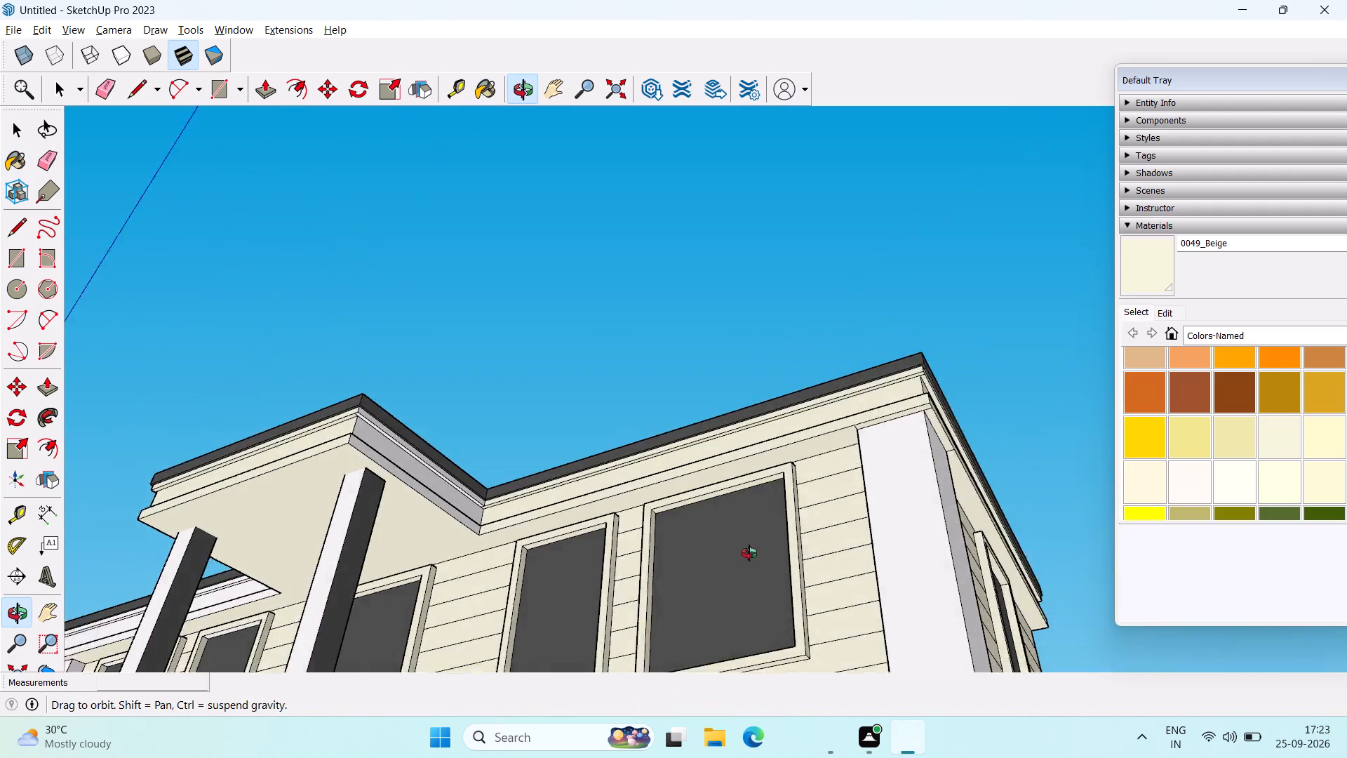
middle_drag(749, 553, 939, 667)
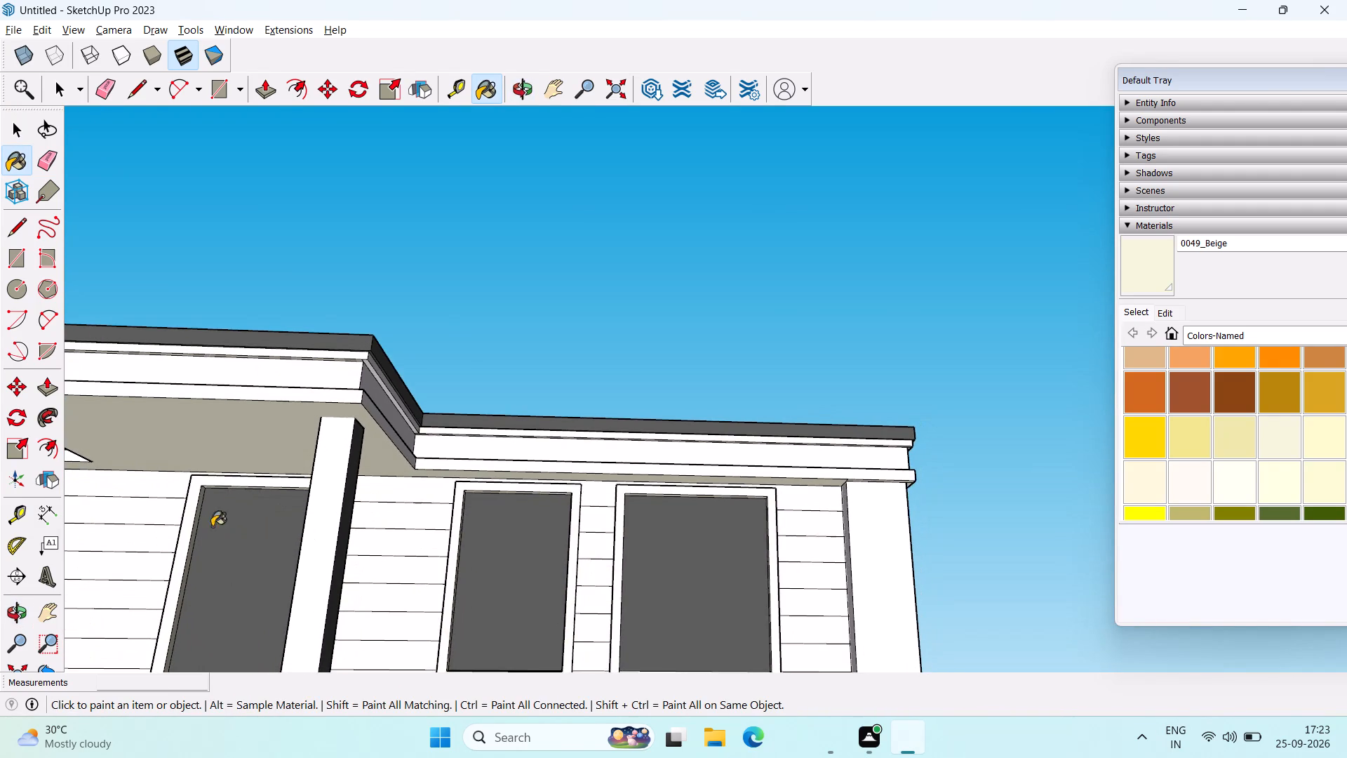
scroll(177, 524, down, 6)
middle_drag(170, 512, 566, 547)
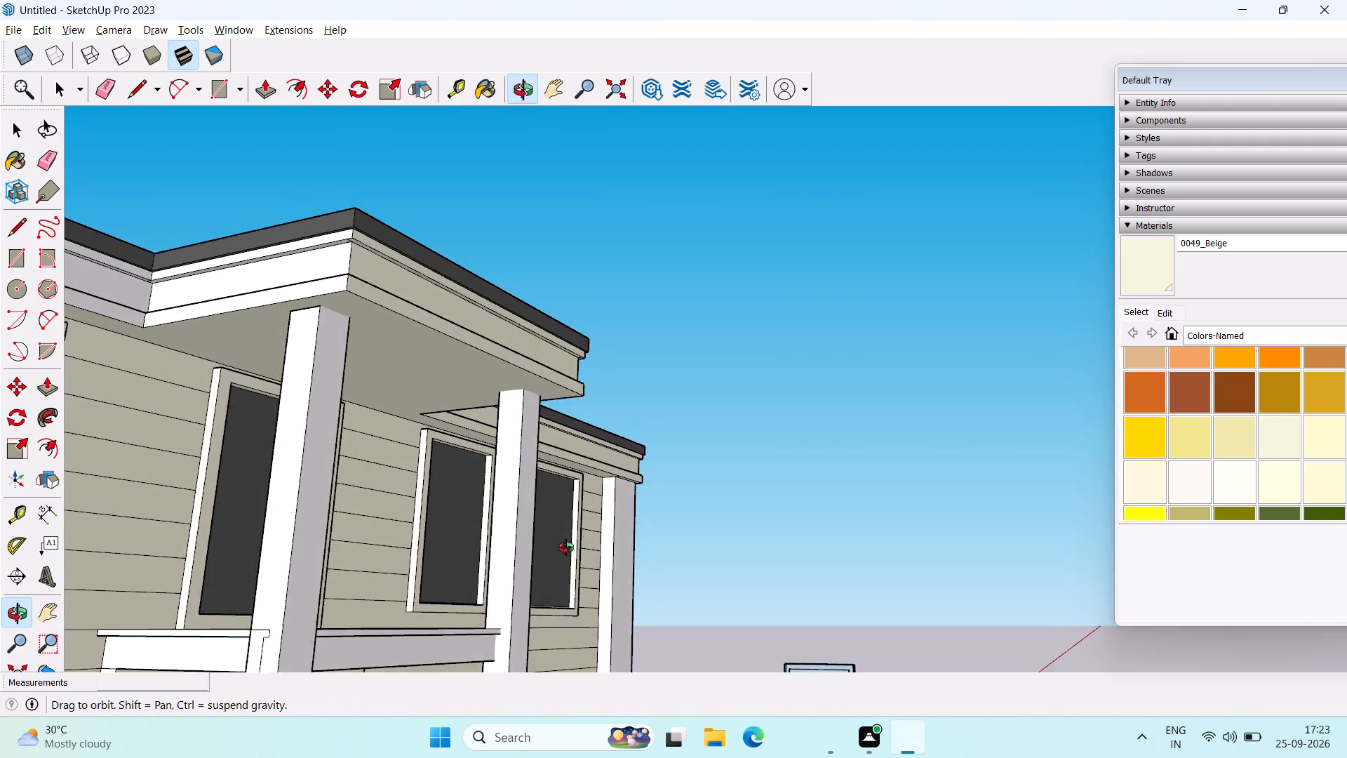
middle_drag(566, 547, 579, 547)
scroll(445, 519, down, 2)
middle_drag(307, 510, 481, 410)
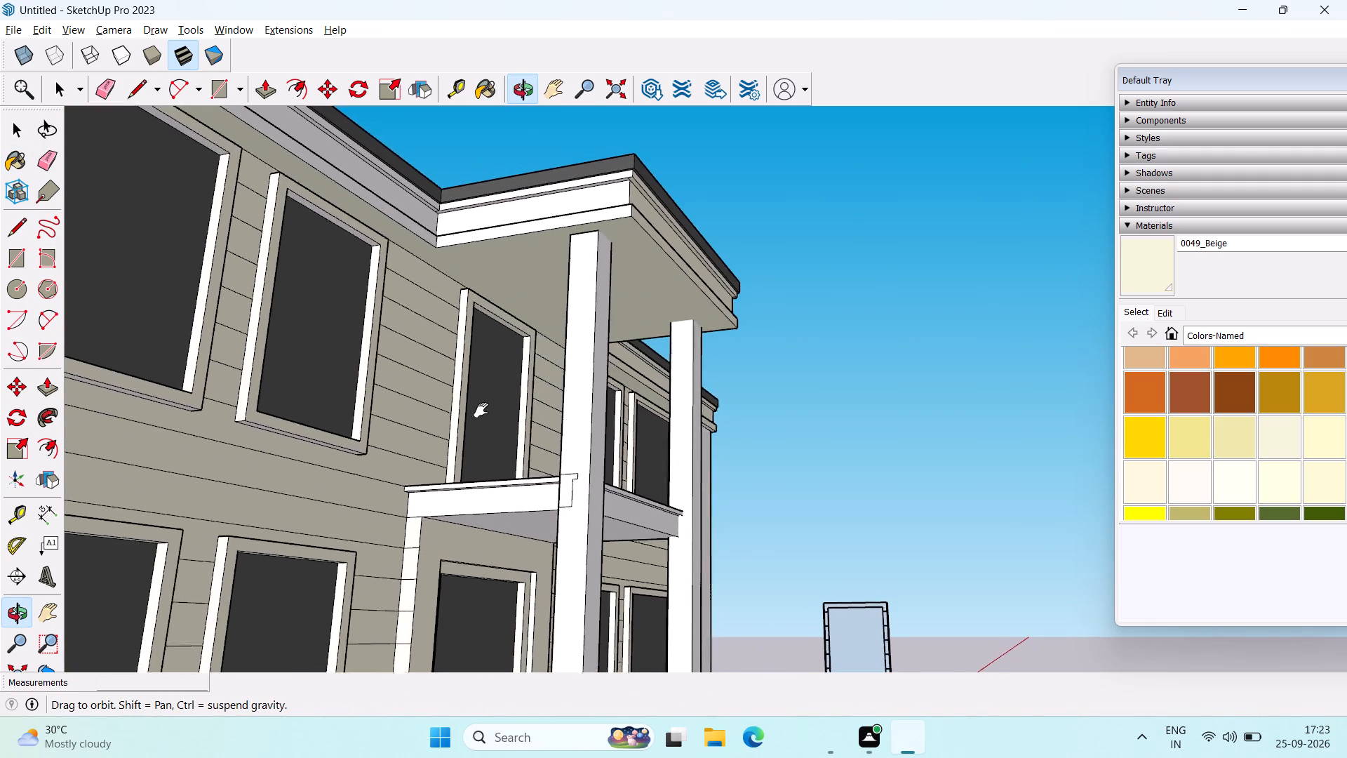
middle_drag(481, 410, 518, 523)
scroll(470, 321, up, 5)
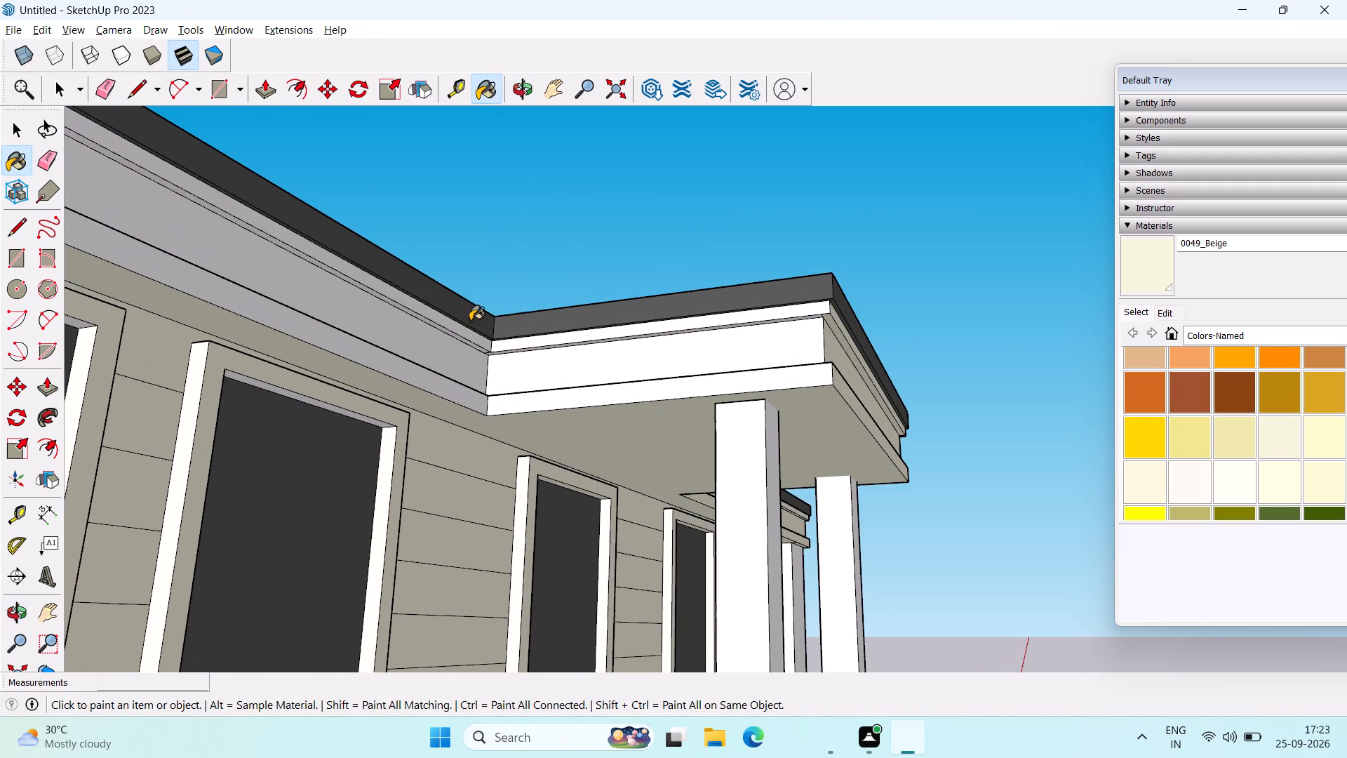
middle_drag(483, 315, 333, 345)
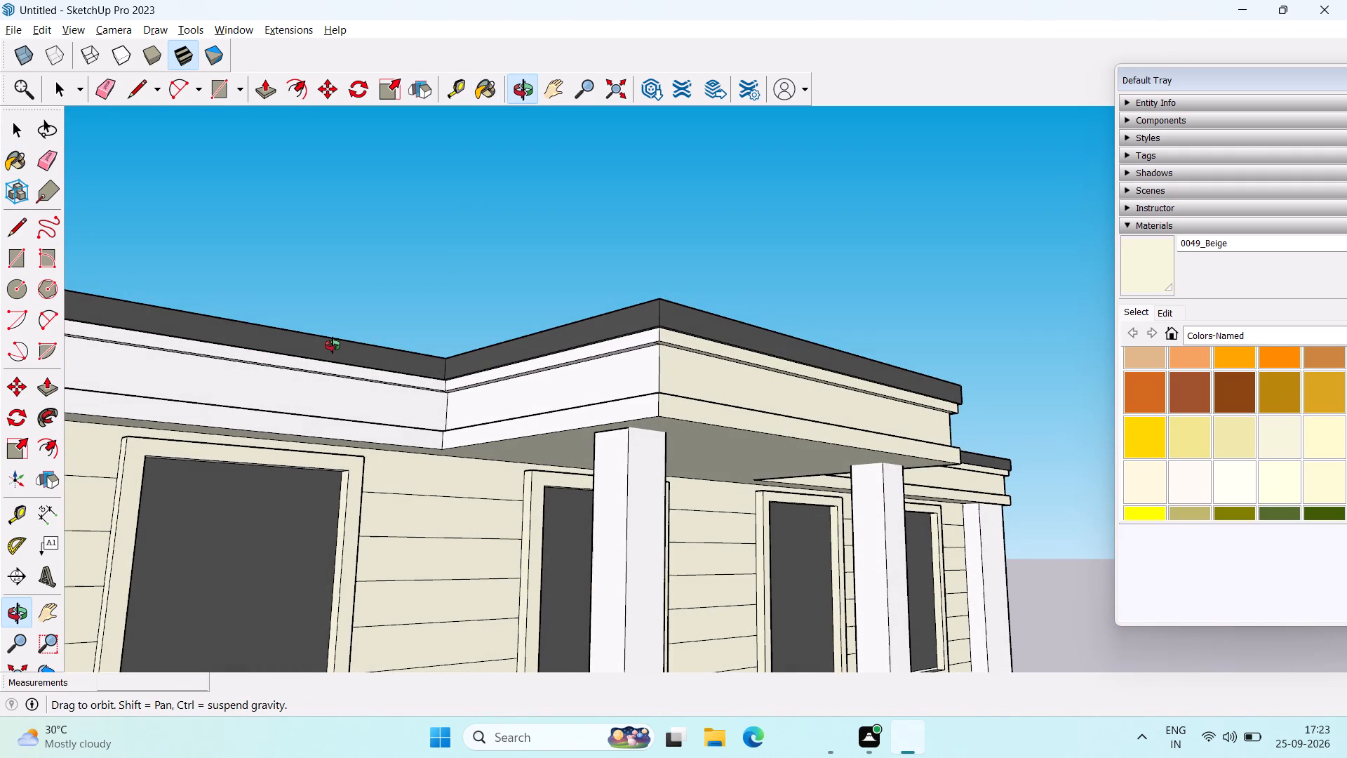
middle_drag(333, 345, 429, 351)
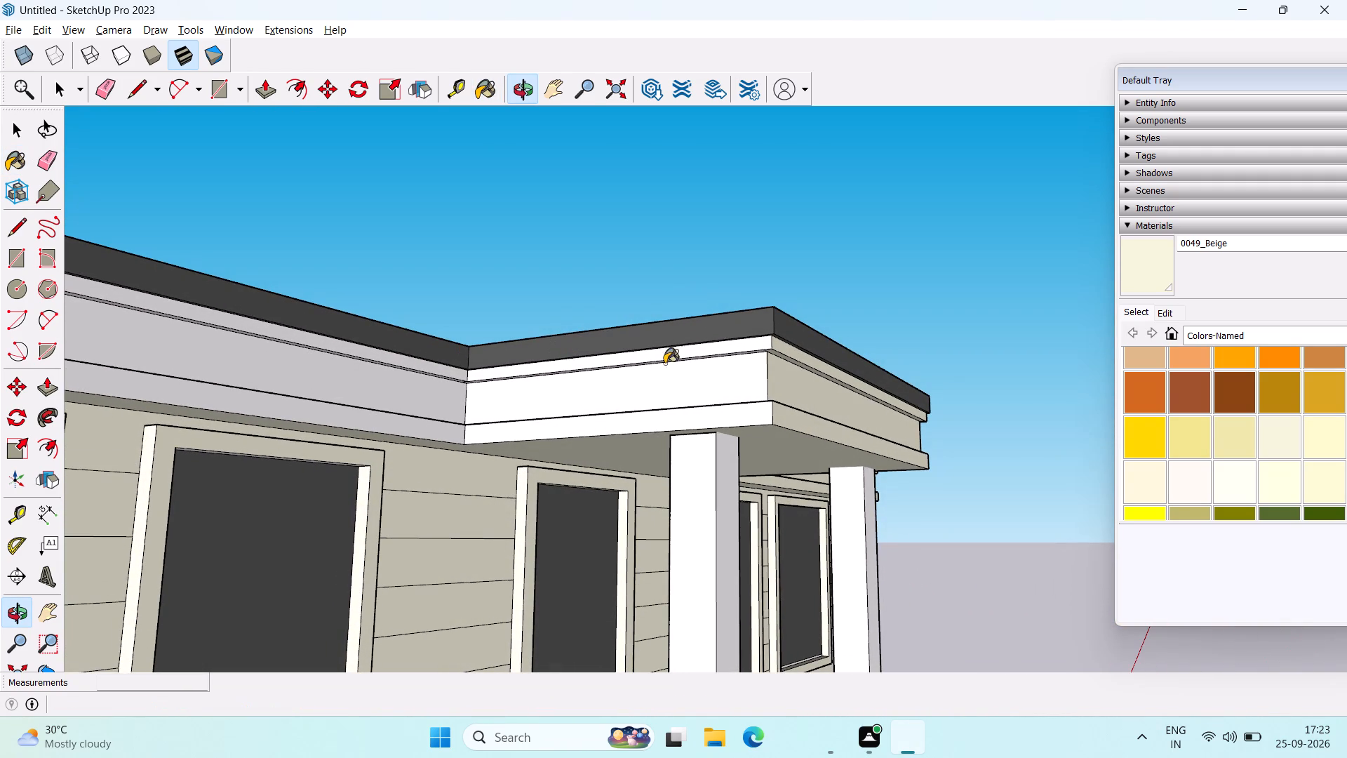
click(723, 349)
click(717, 368)
click(720, 417)
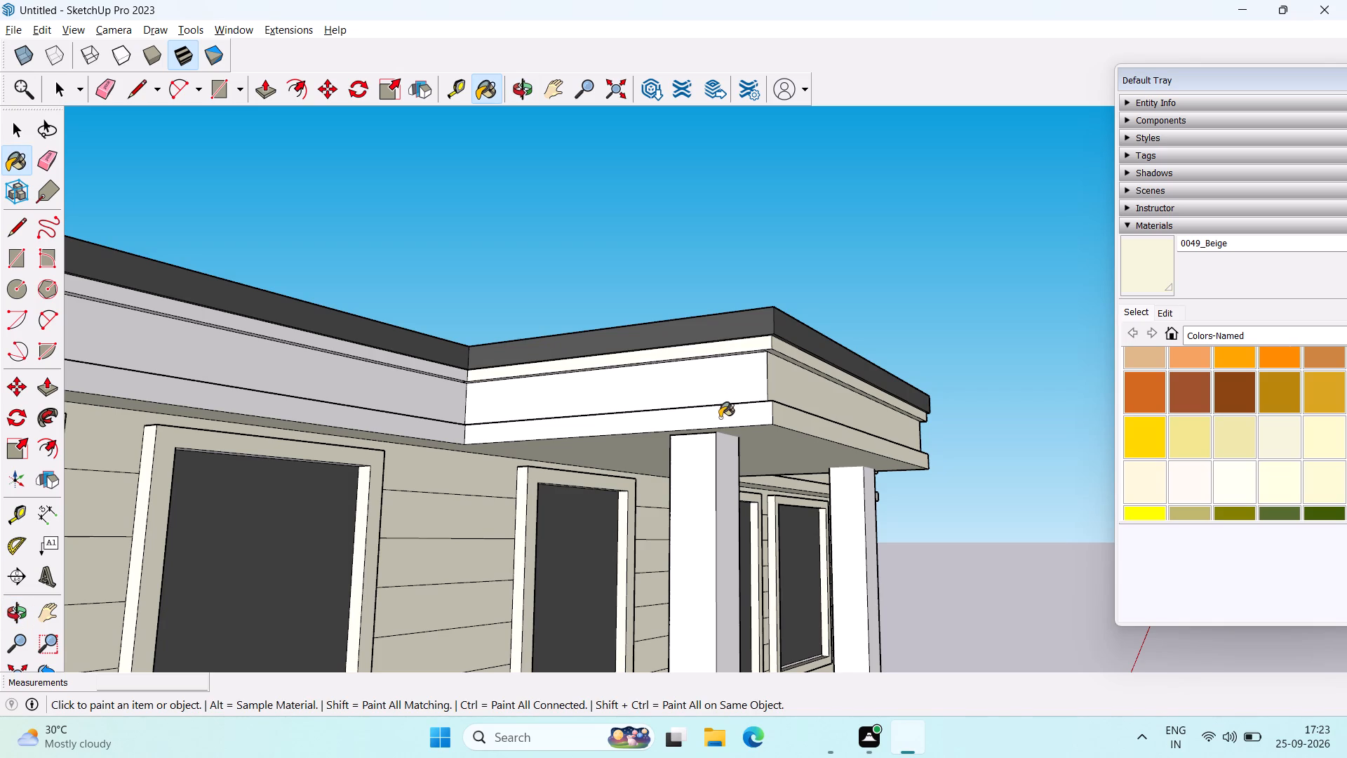
Paint the trim strip's underside and the thin ledge above the lower cornice band on that portico side with 0049_Beige.
middle_drag(730, 404, 758, 258)
scroll(794, 244, up, 6)
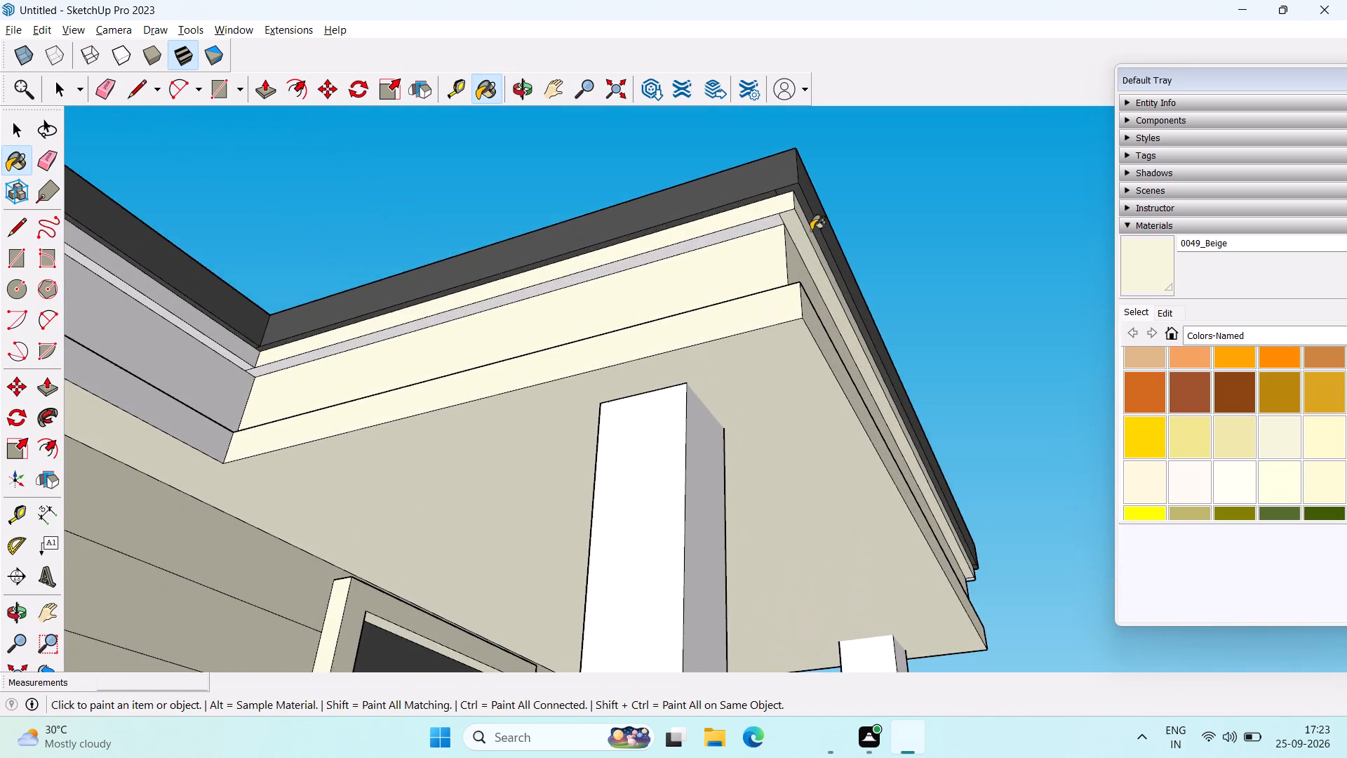
scroll(811, 230, up, 3)
scroll(518, 310, down, 10)
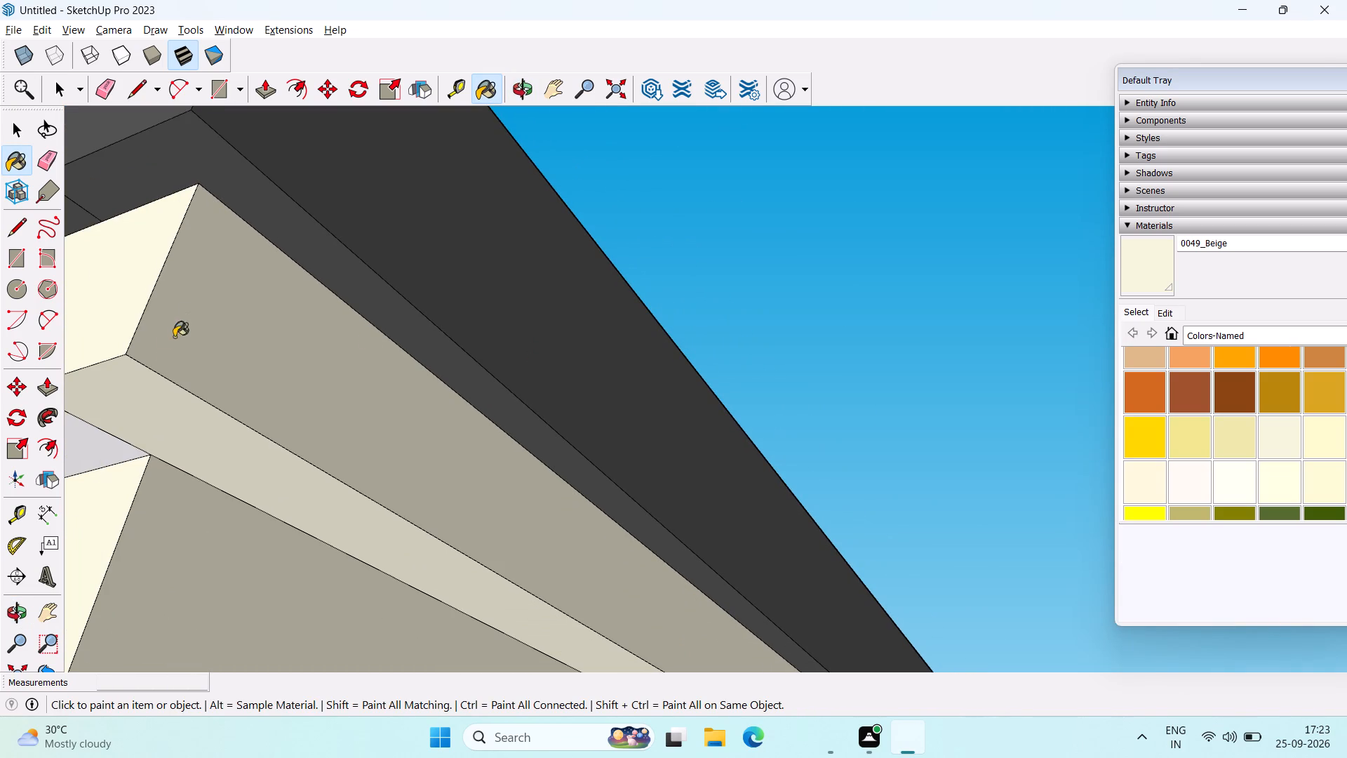
click(144, 401)
scroll(189, 386, down, 3)
middle_drag(189, 396, 200, 387)
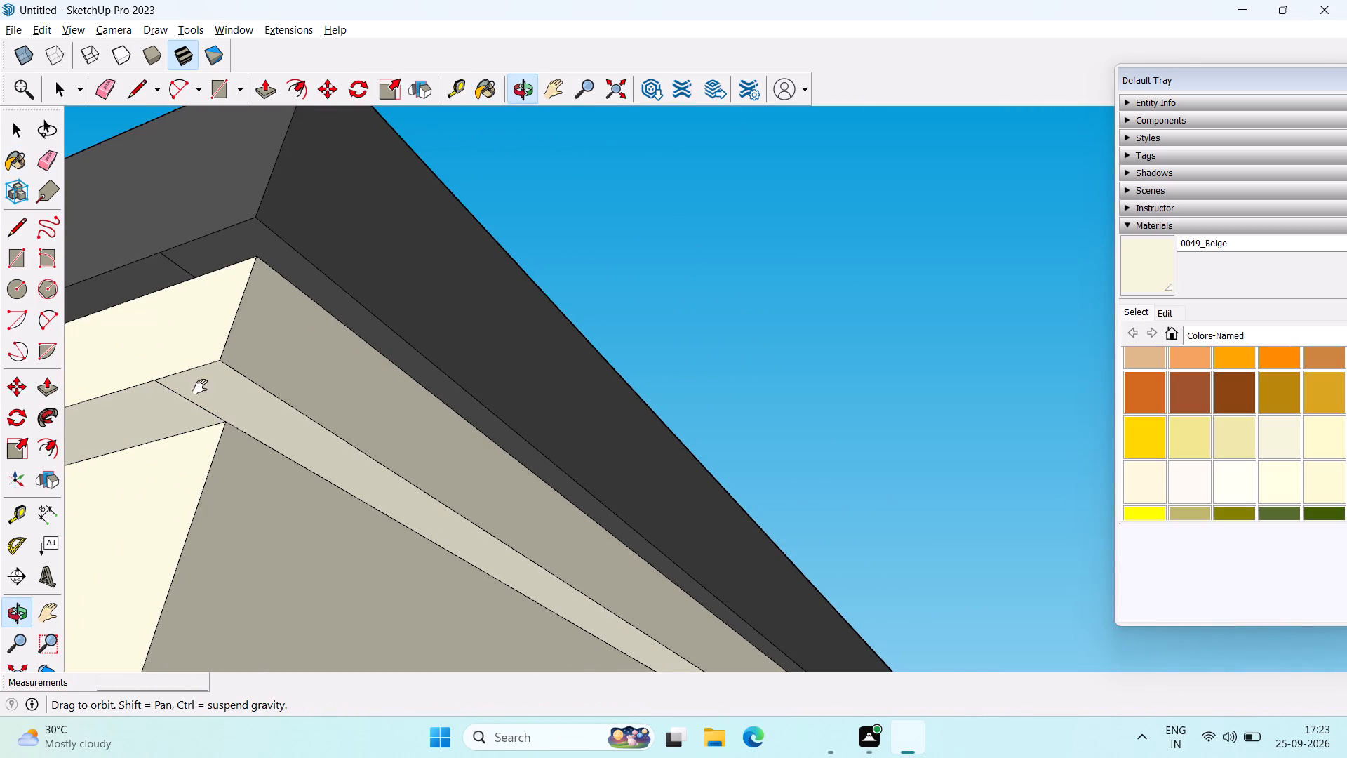
middle_drag(200, 387, 782, 246)
scroll(678, 322, down, 12)
middle_drag(643, 437, 642, 451)
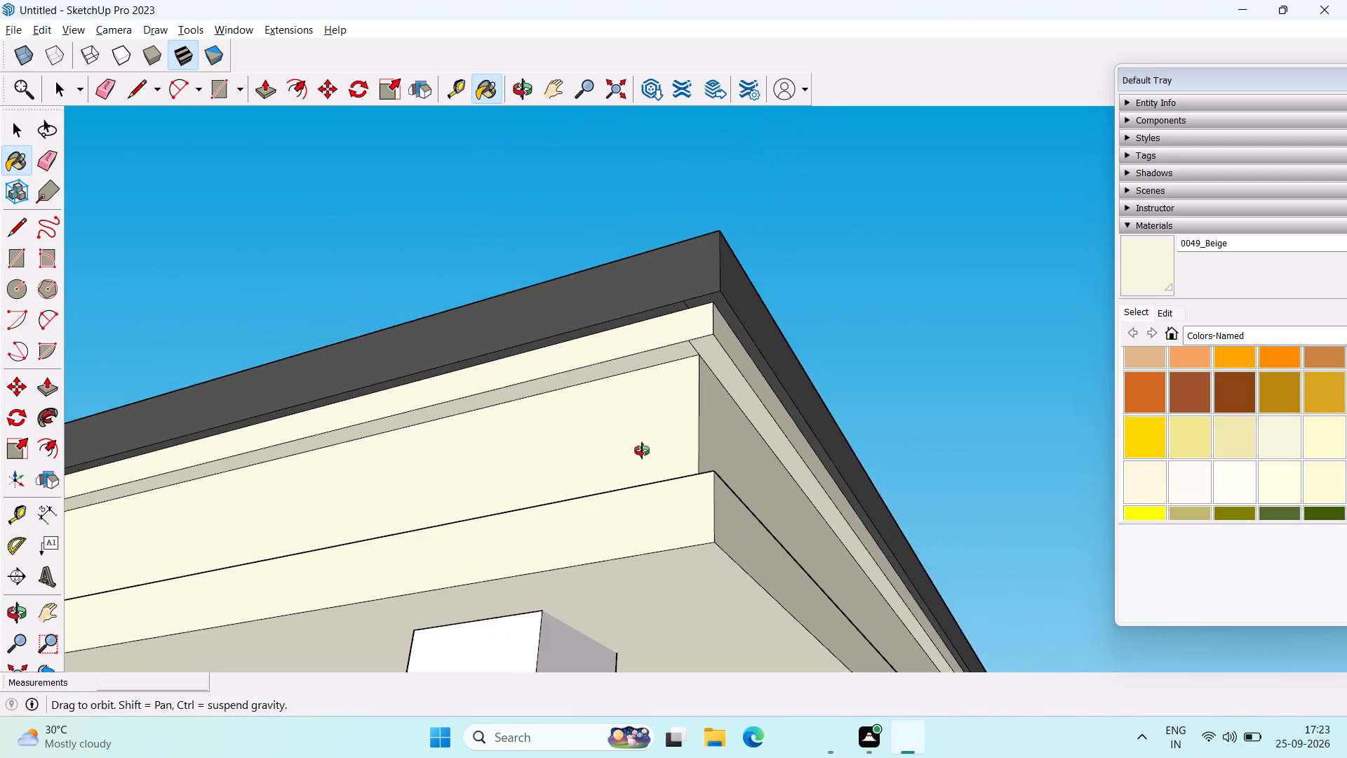
middle_drag(642, 451, 587, 754)
scroll(682, 572, up, 2)
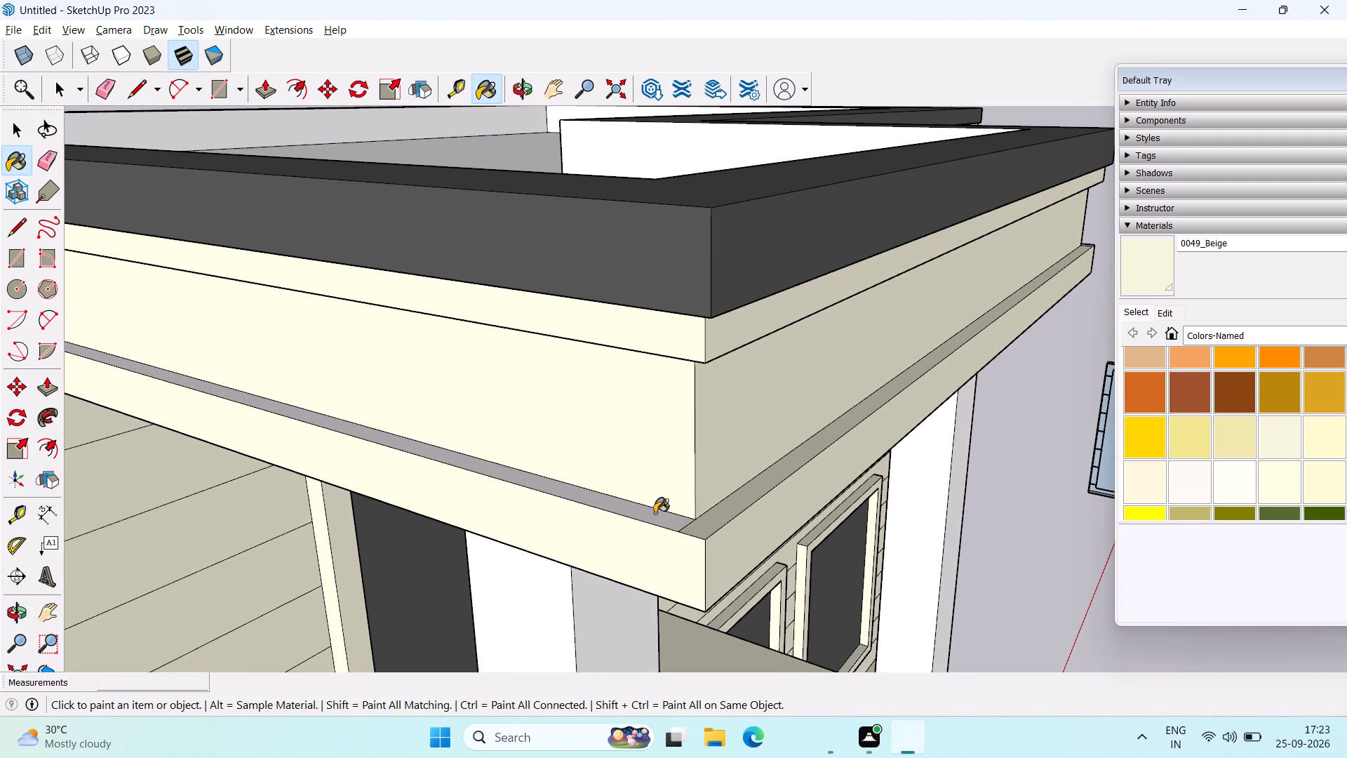
click(655, 513)
Paint the frieze, lower band, trim strip, thin ledge and trim underside on the adjoining front wall's cornice with 0049_Beige.
scroll(566, 529, down, 6)
middle_drag(218, 479, 518, 375)
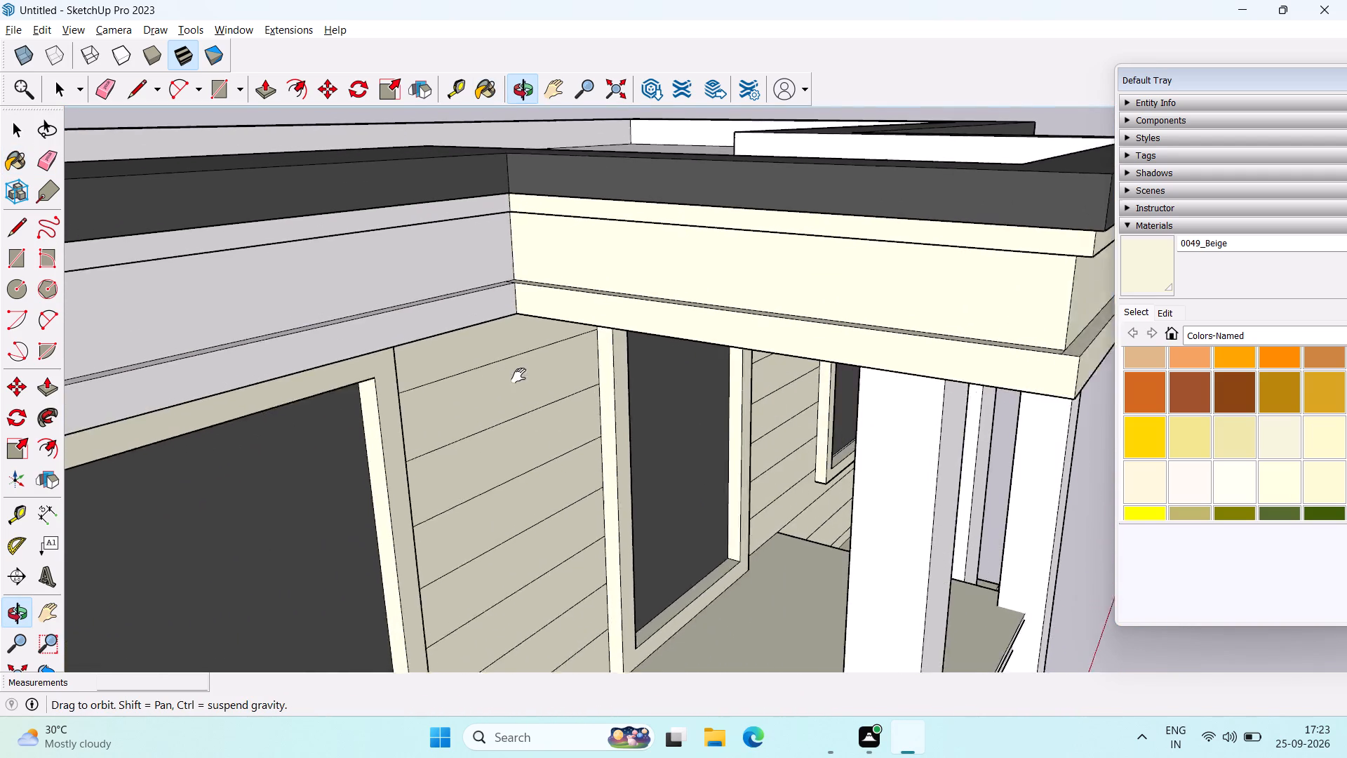
middle_drag(518, 375, 536, 376)
click(442, 268)
click(454, 322)
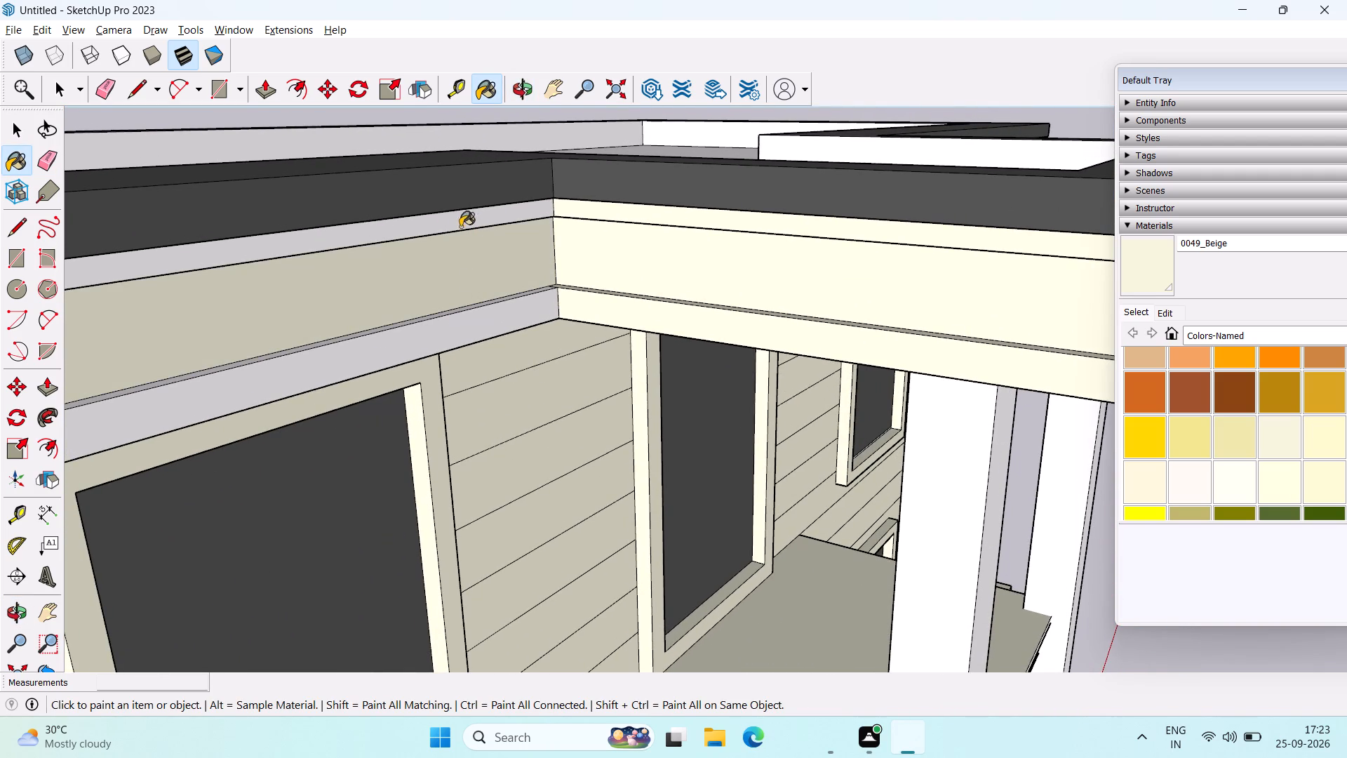
click(456, 219)
scroll(448, 286, up, 5)
click(455, 322)
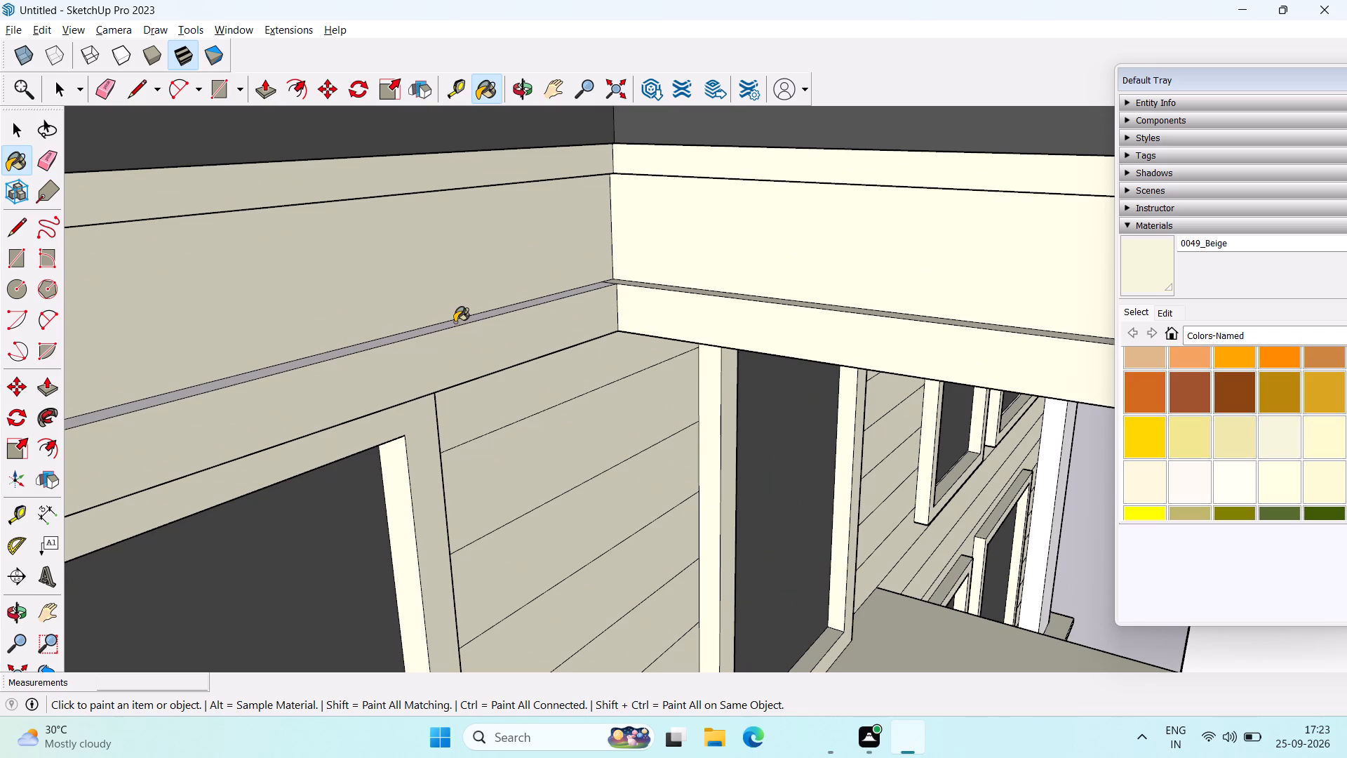
middle_drag(457, 311, 471, 123)
click(591, 152)
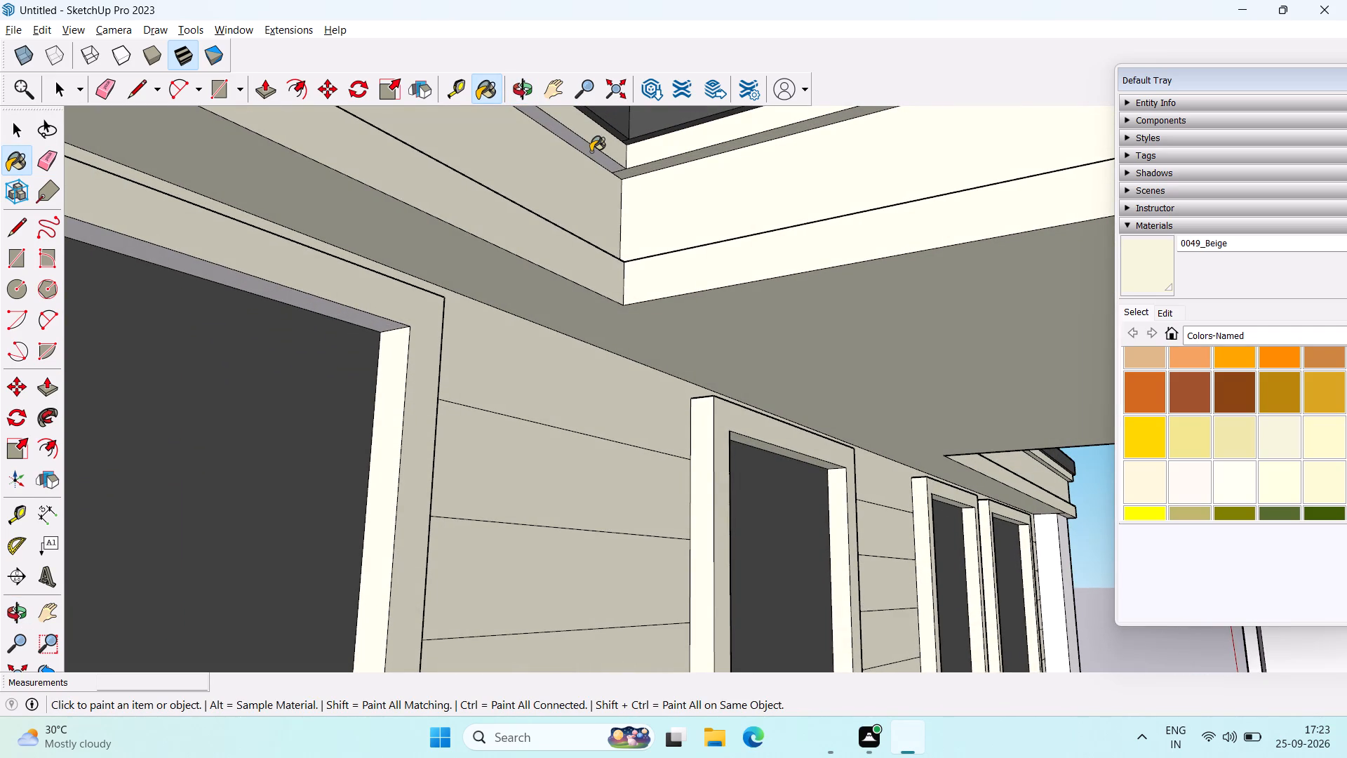
Paint the white undersides of the frame heads on that wall section's two upper-floor windows with 0049_Beige.
scroll(593, 153, down, 11)
scroll(483, 251, up, 2)
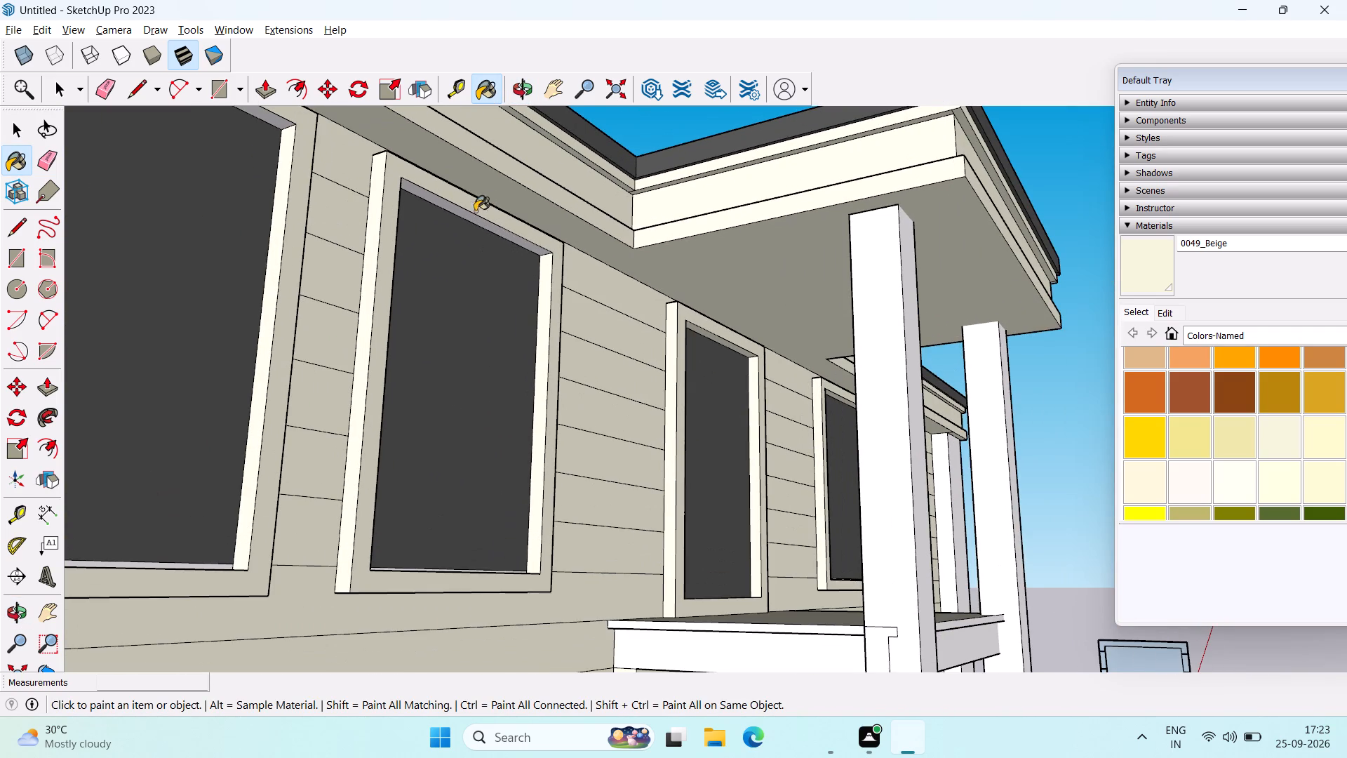
click(466, 216)
middle_drag(369, 222, 563, 276)
click(431, 152)
Paint the thin ledge above the lower cornice band on the front wall across the portico with 0049_Beige.
scroll(454, 178, down, 6)
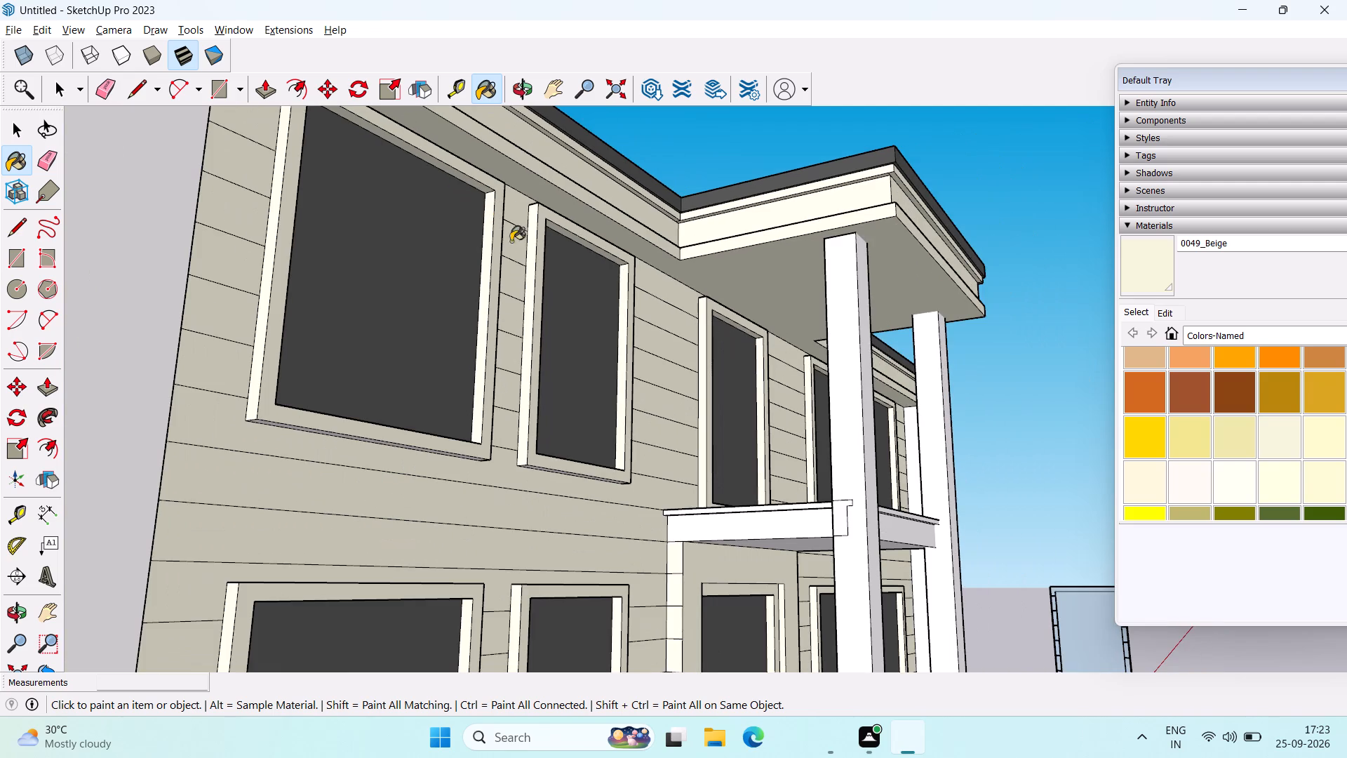
scroll(530, 262, down, 7)
middle_drag(530, 275, 530, 385)
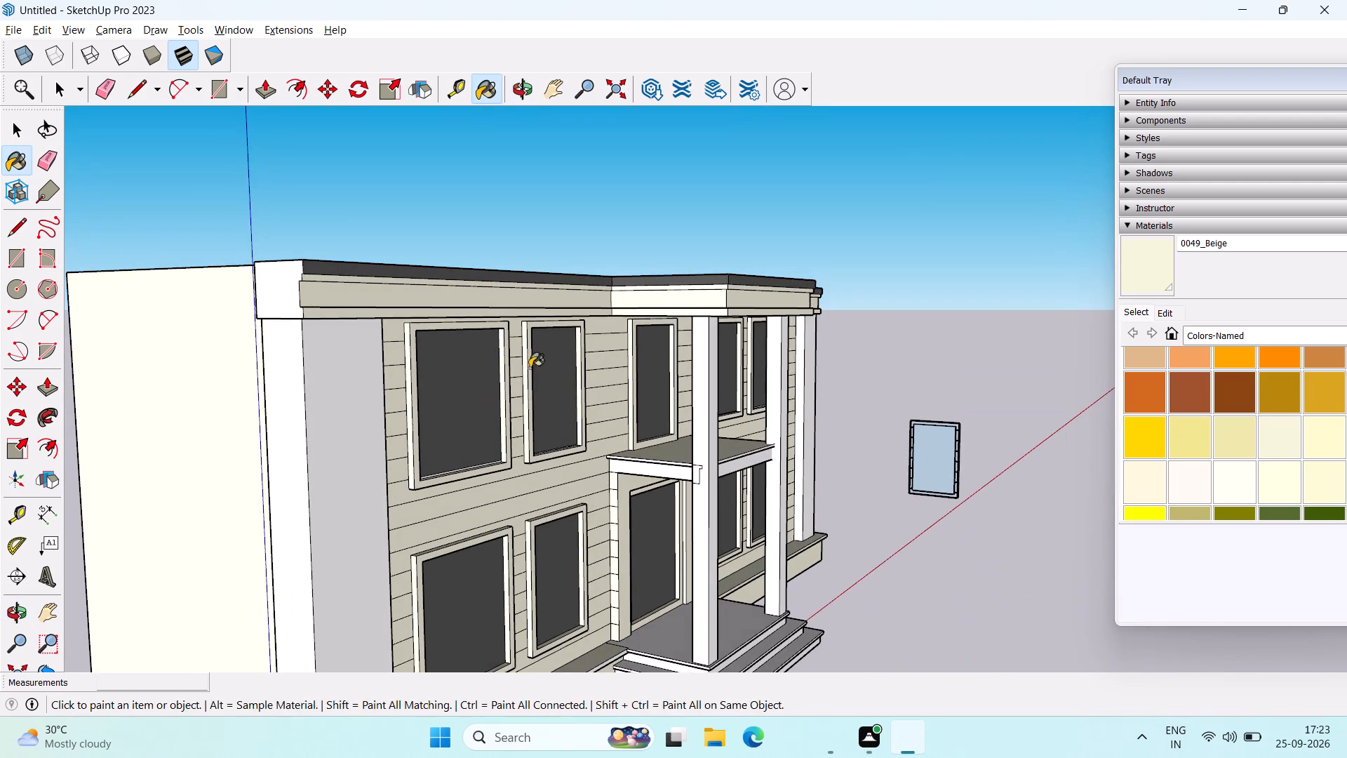
middle_drag(534, 364, 440, 383)
scroll(447, 372, down, 3)
middle_drag(523, 367, 220, 379)
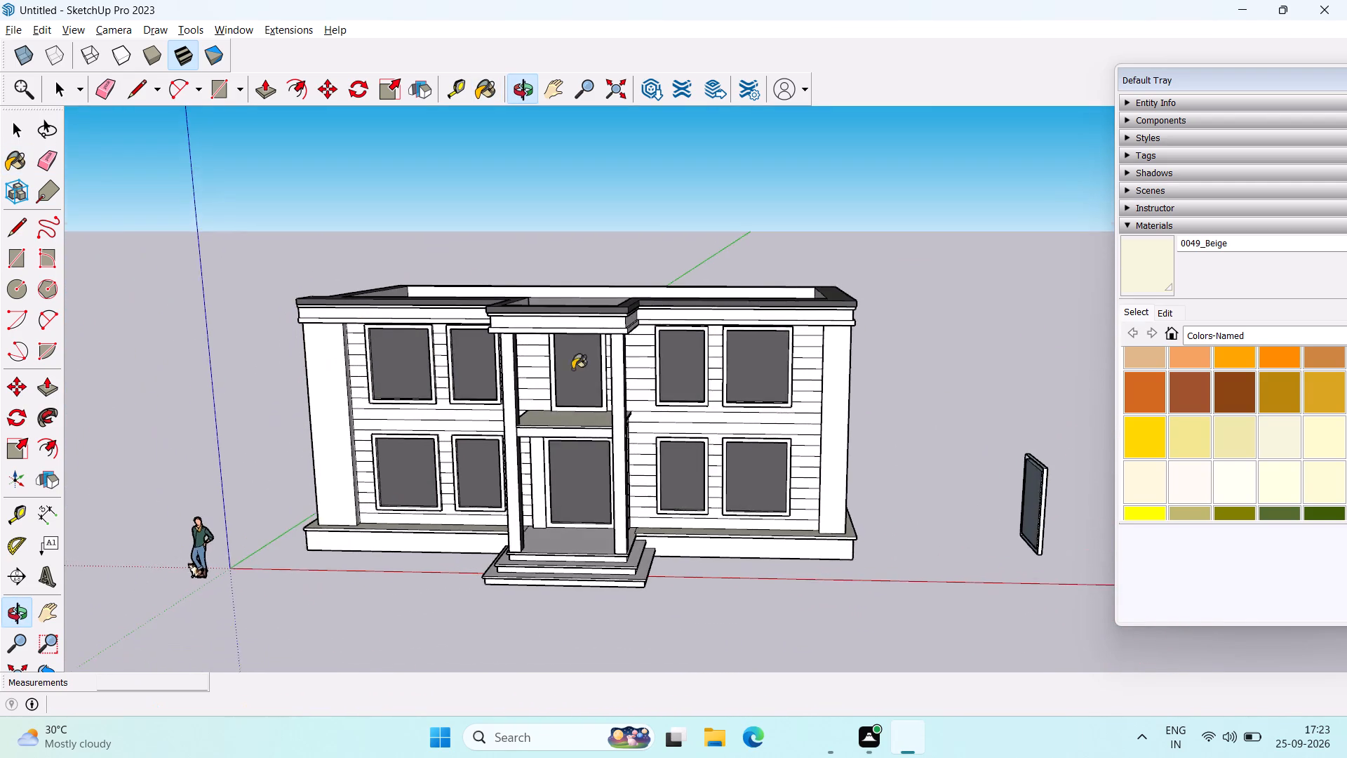
middle_drag(715, 369, 603, 418)
scroll(742, 362, up, 8)
middle_drag(764, 331, 666, 378)
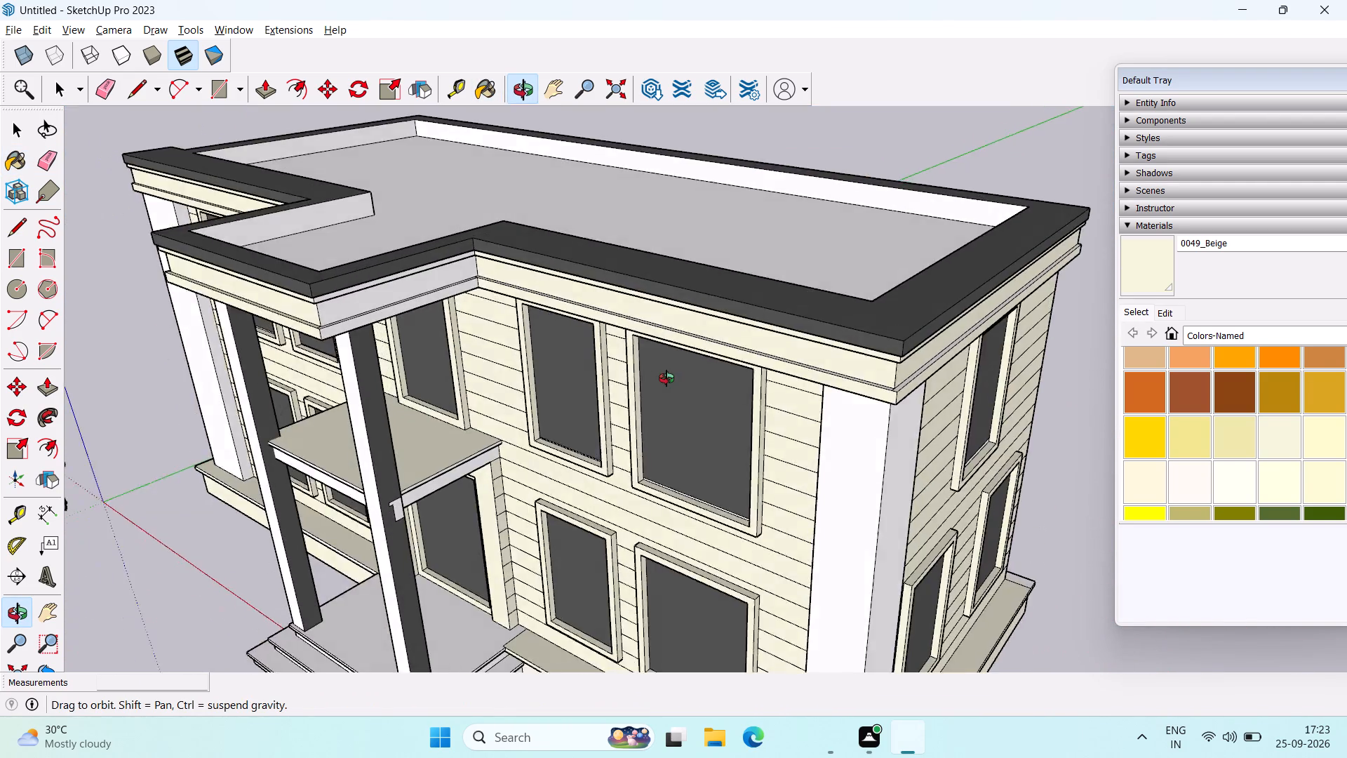
middle_drag(666, 378, 617, 423)
scroll(678, 384, up, 11)
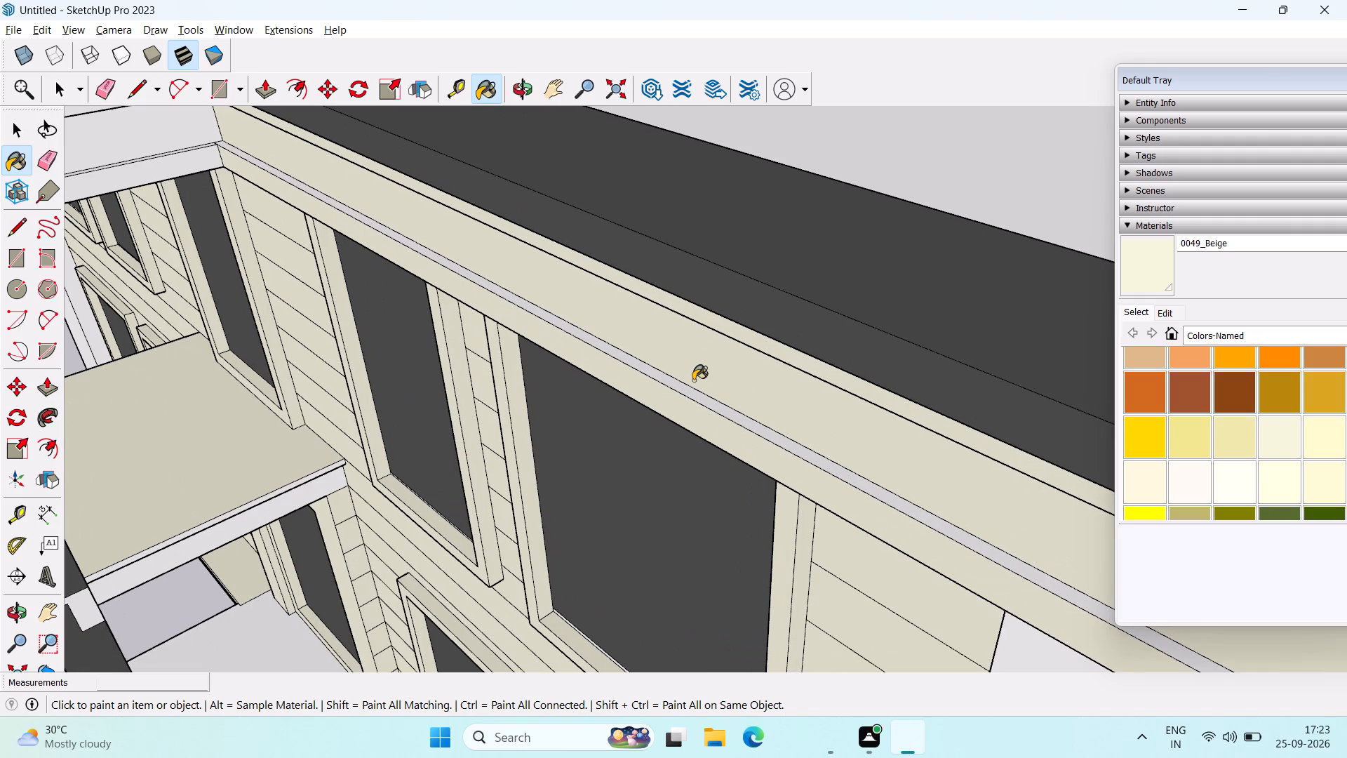
click(689, 390)
Draw a line along the red axis across the portico soffit between its two inner corners, separating it from the wall soffit.
scroll(579, 426, down, 3)
middle_drag(576, 429, 589, 154)
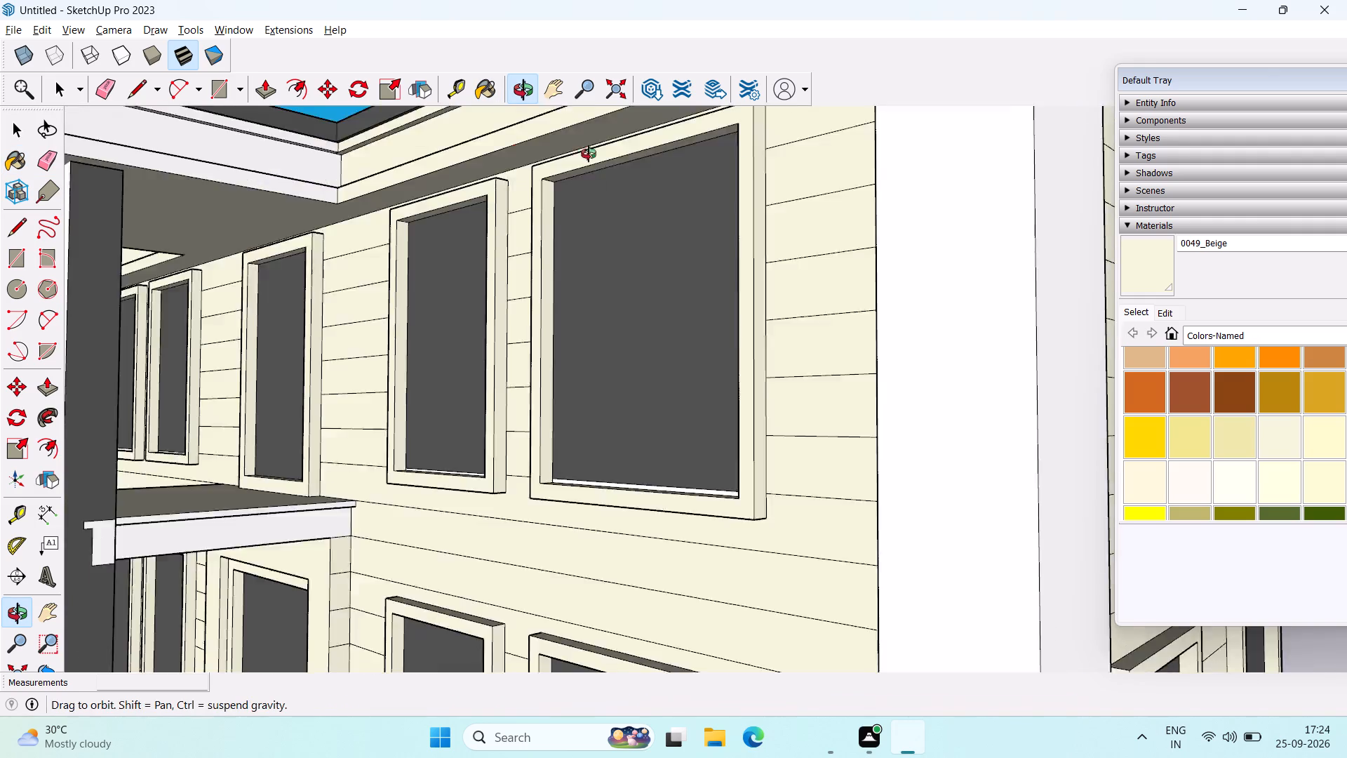
middle_drag(589, 154, 584, 128)
middle_drag(353, 508, 388, 341)
scroll(304, 442, down, 2)
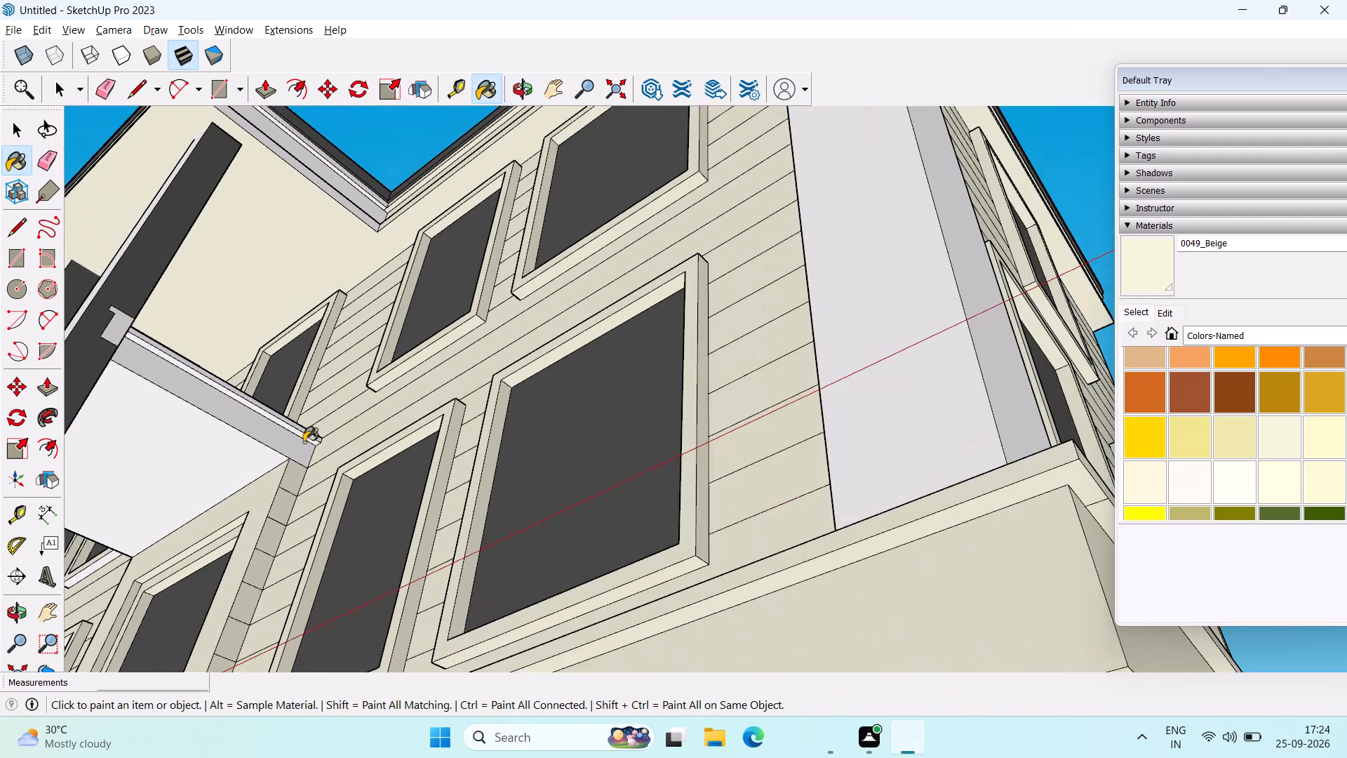
key(space)
middle_drag(341, 404, 295, 465)
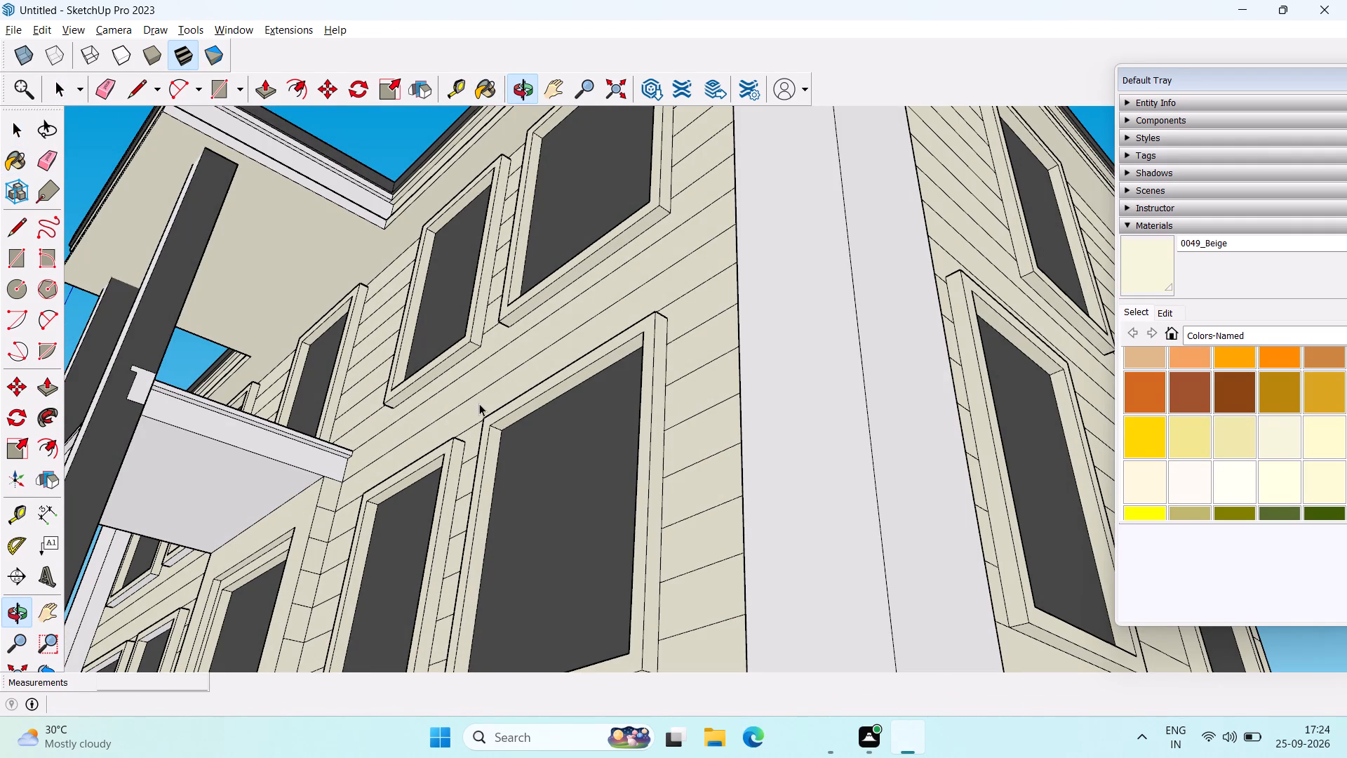
key(l)
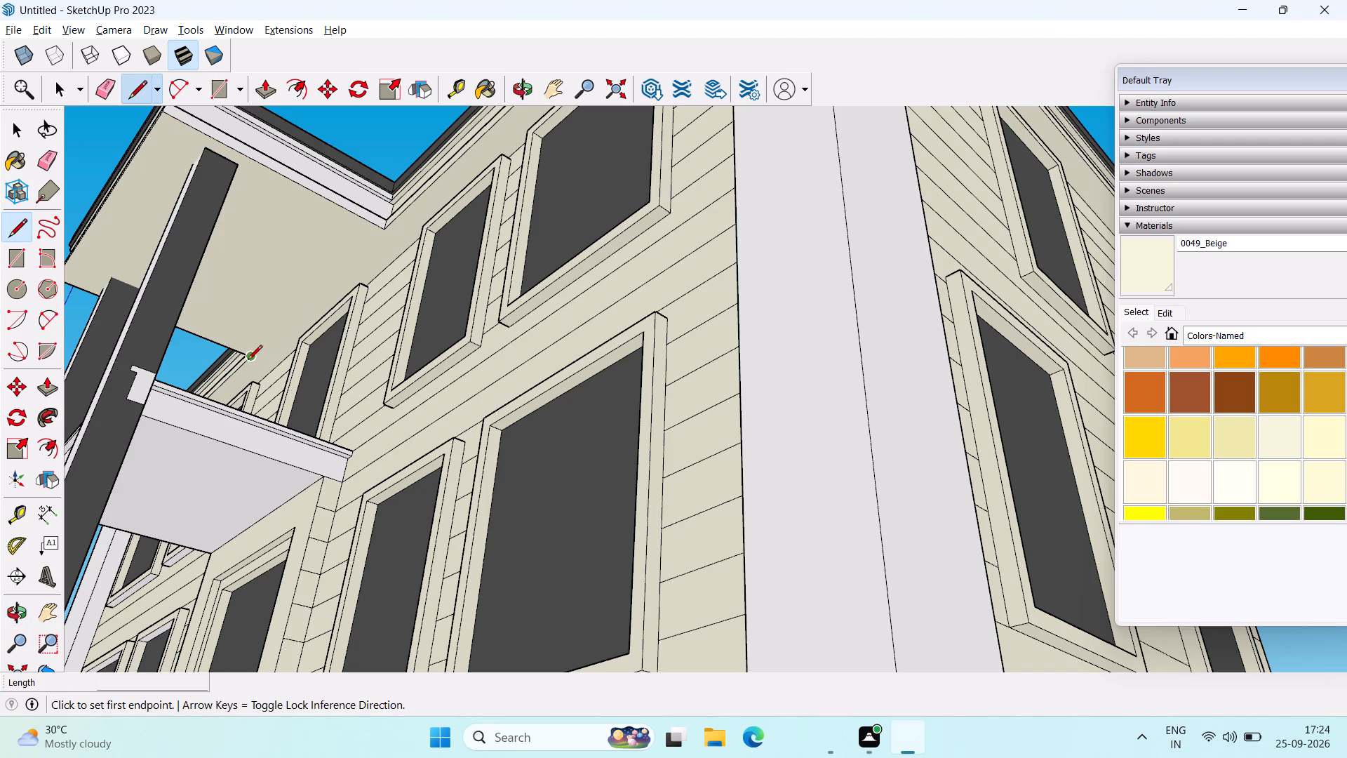
middle_drag(277, 364, 317, 417)
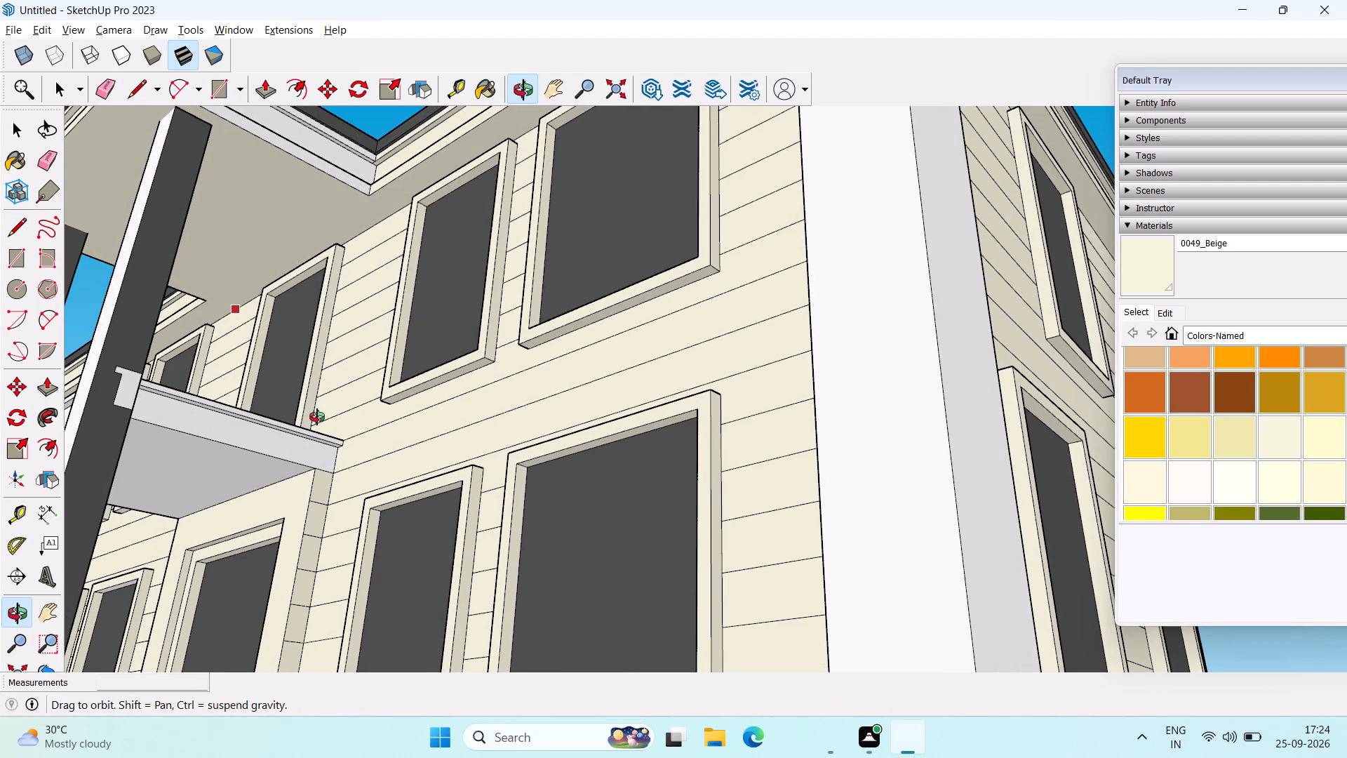
middle_drag(317, 417, 270, 407)
drag(256, 337, 269, 321)
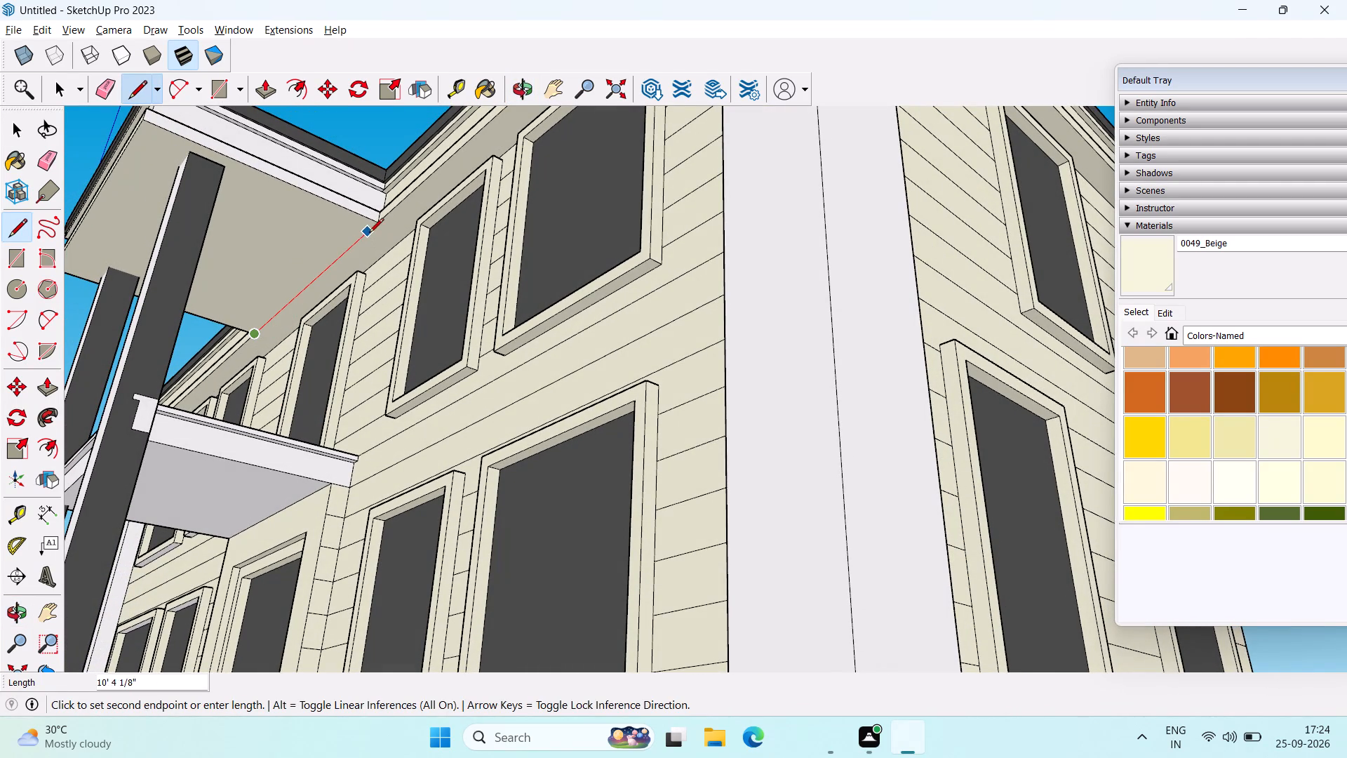
click(379, 225)
key(space)
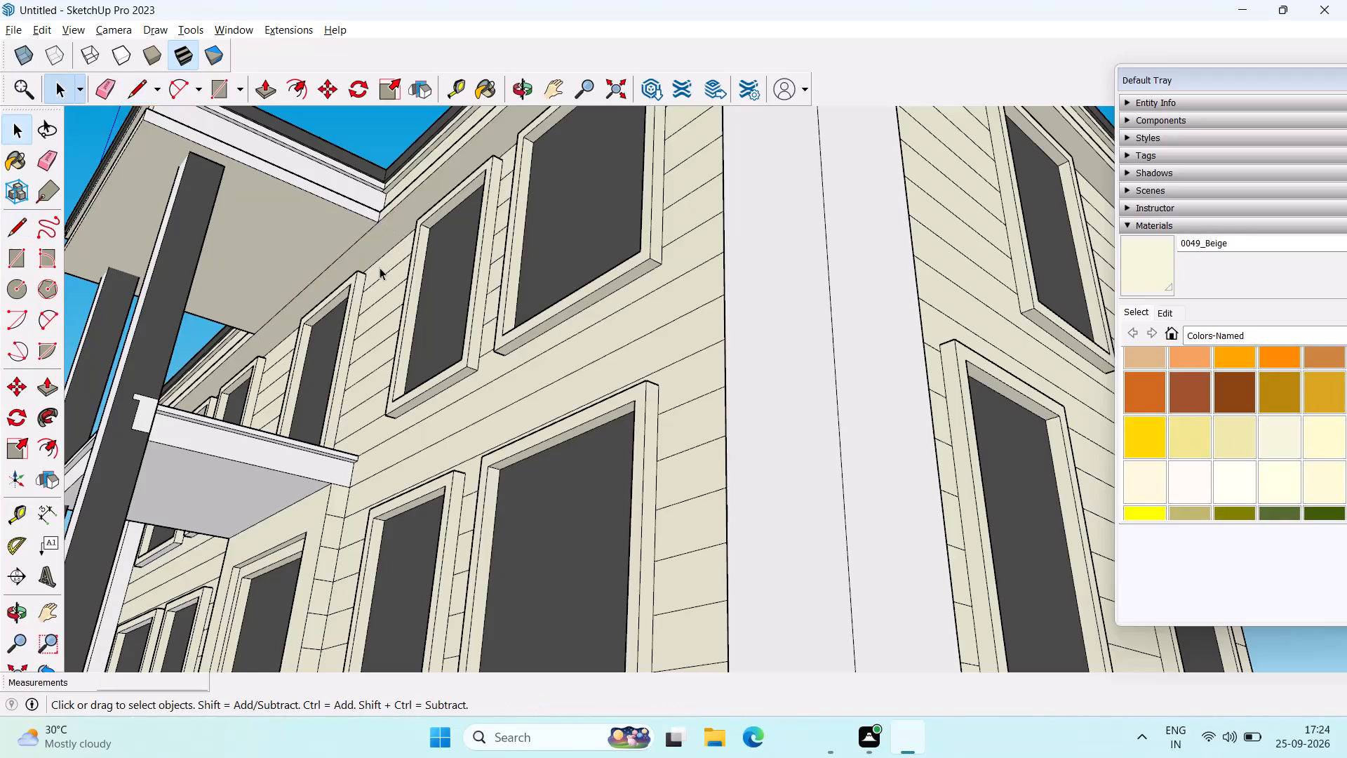
Browse the Colors-Named materials for another paint colour for the facade.
scroll(380, 267, down, 4)
middle_drag(386, 285, 452, 488)
scroll(497, 446, down, 2)
scroll(1261, 364, up, 1)
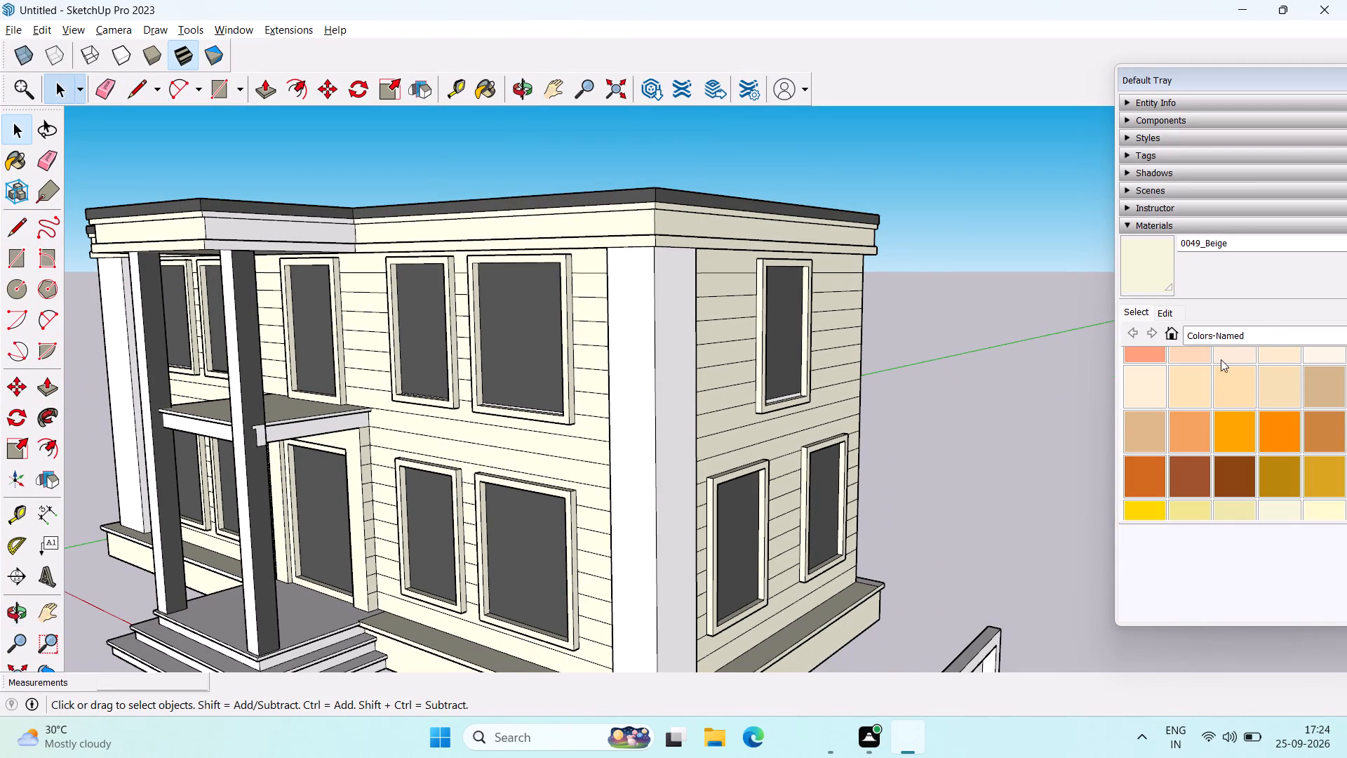
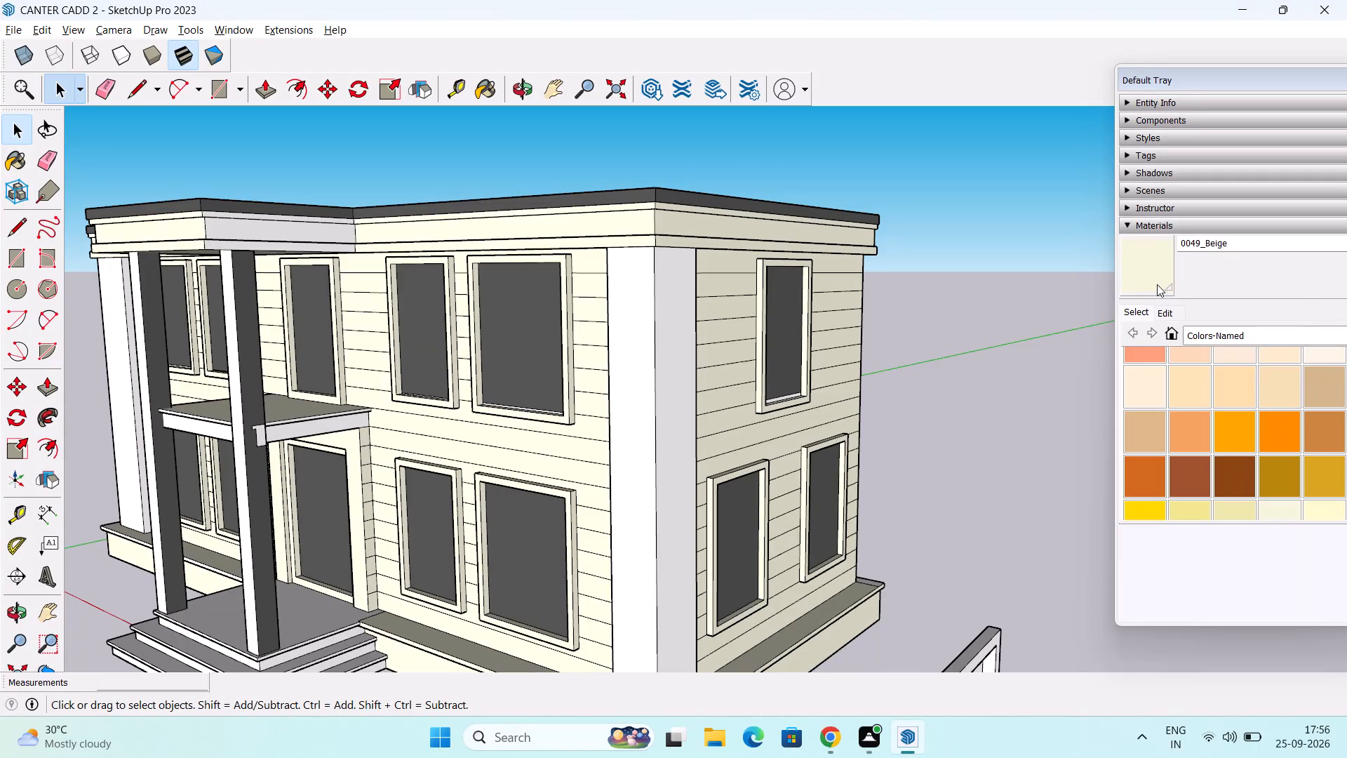
Paint the unpainted cornice bands on the portico's right side and the thin upper band on its front with 0049_Beige.
click(1147, 273)
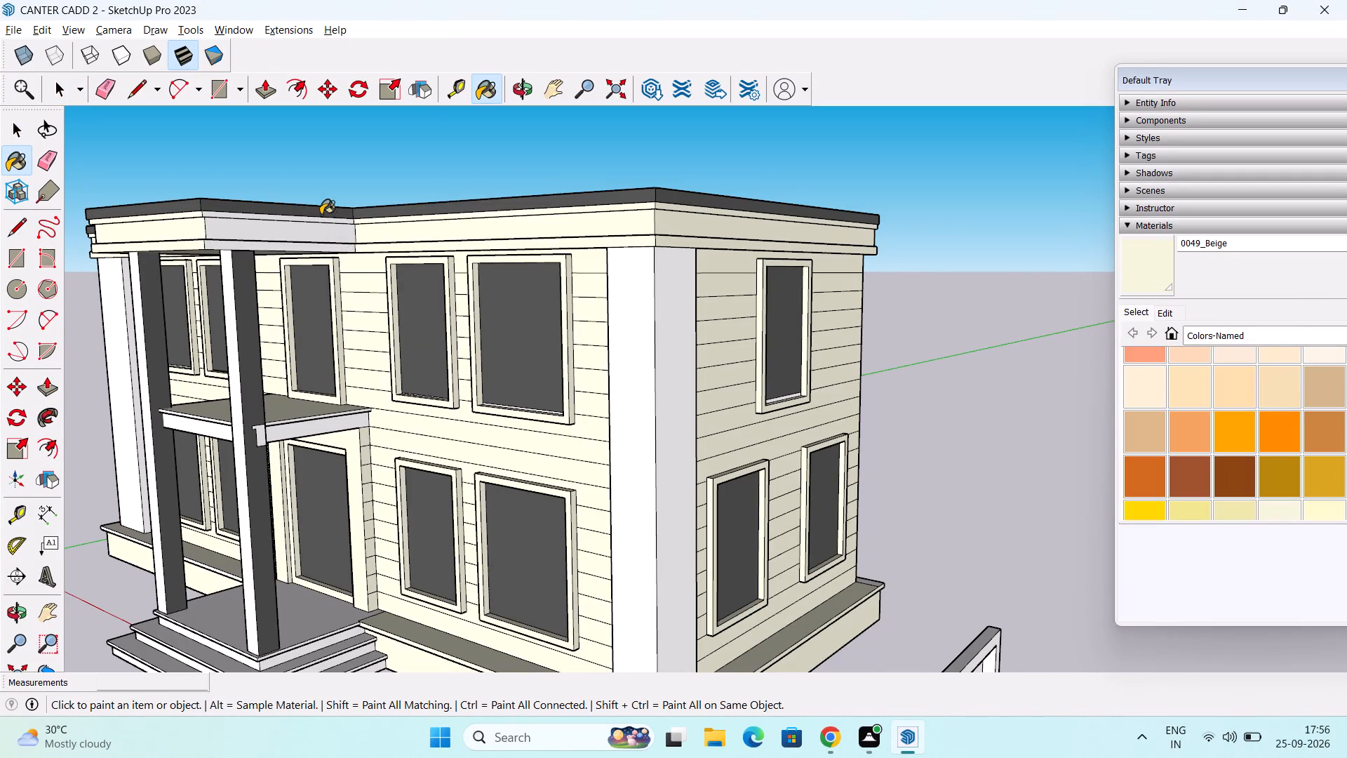
scroll(318, 210, up, 5)
click(239, 237)
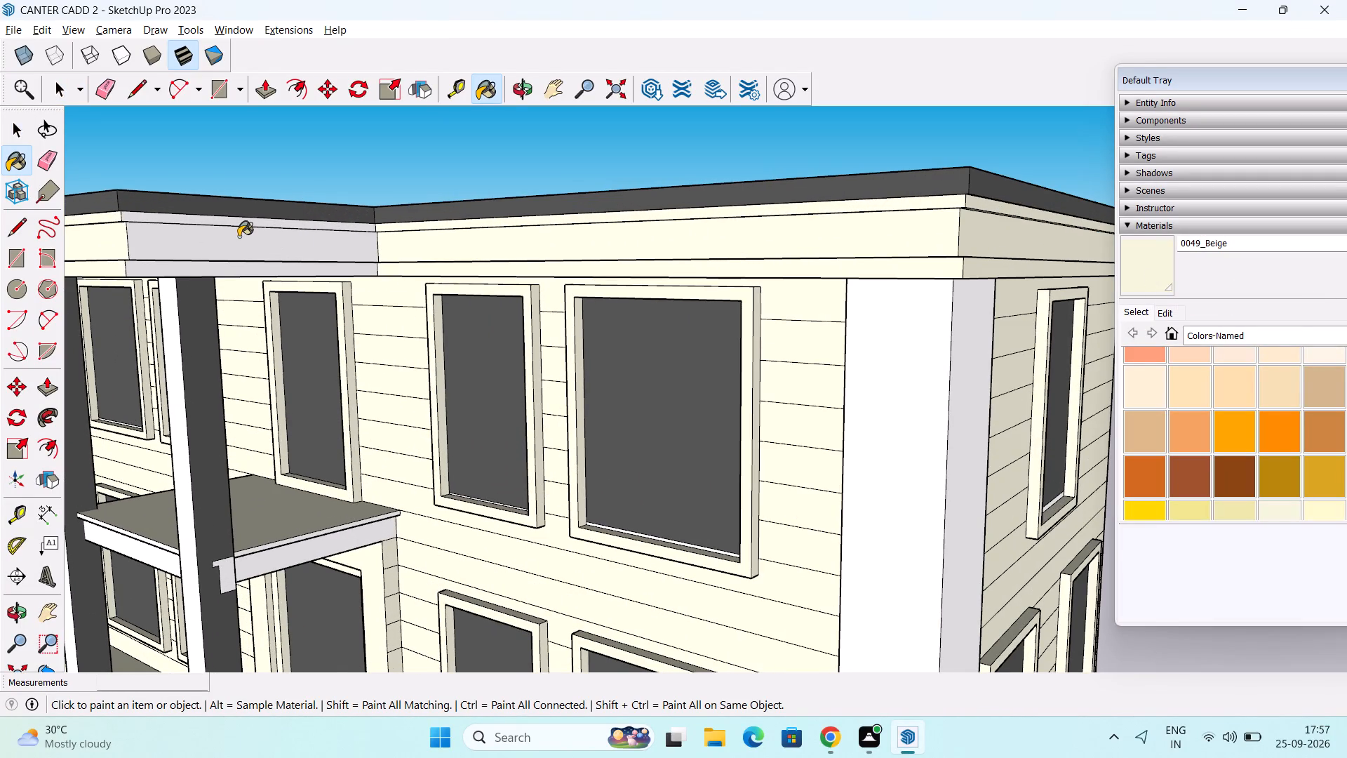
click(210, 275)
middle_drag(234, 234, 312, 206)
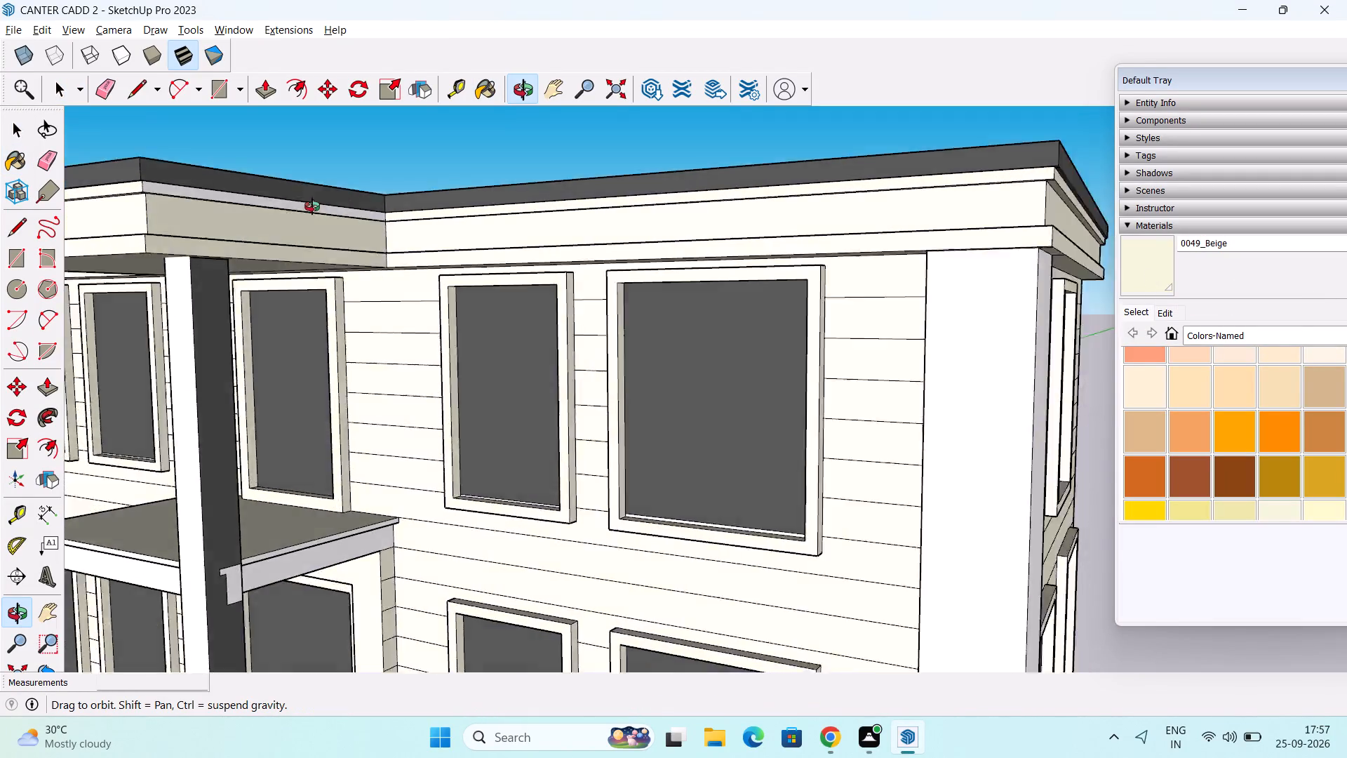
middle_drag(312, 206, 419, 289)
scroll(331, 341, up, 2)
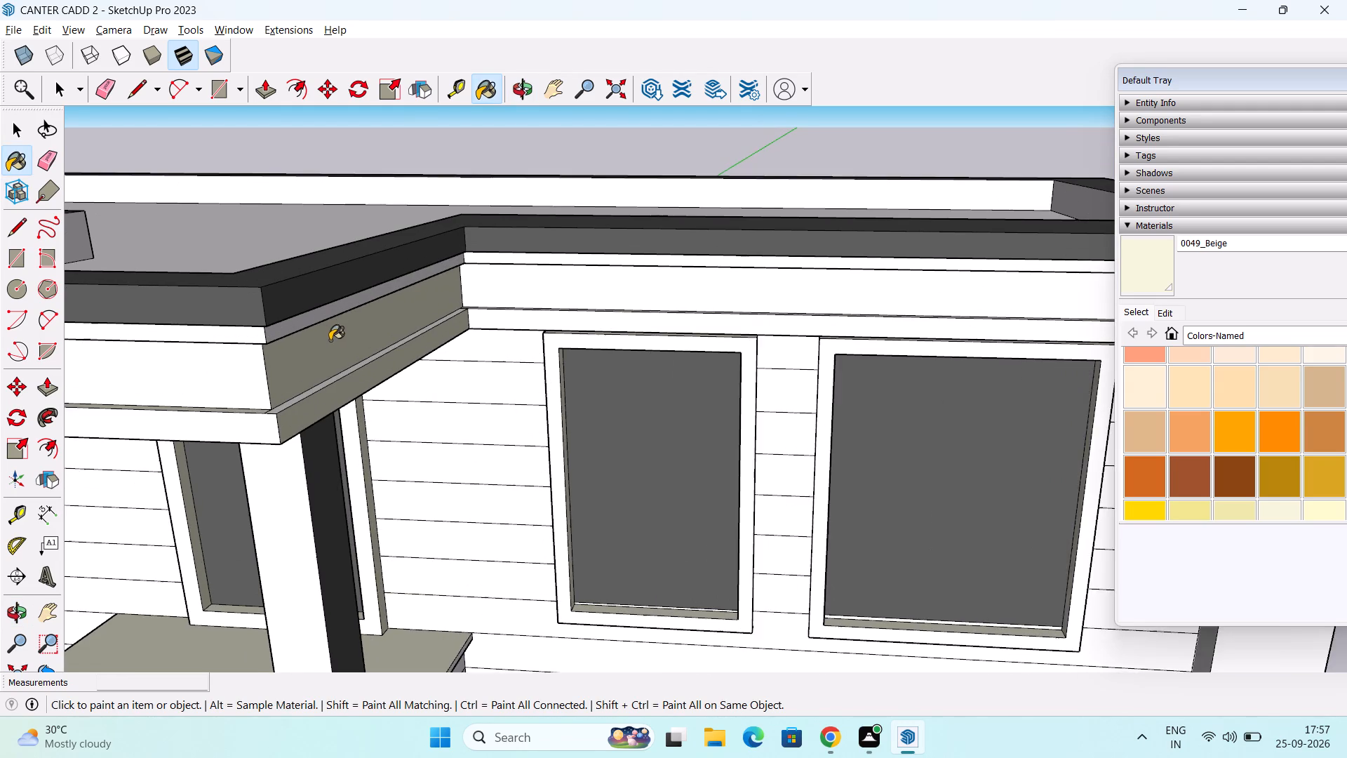
scroll(330, 340, up, 2)
click(304, 316)
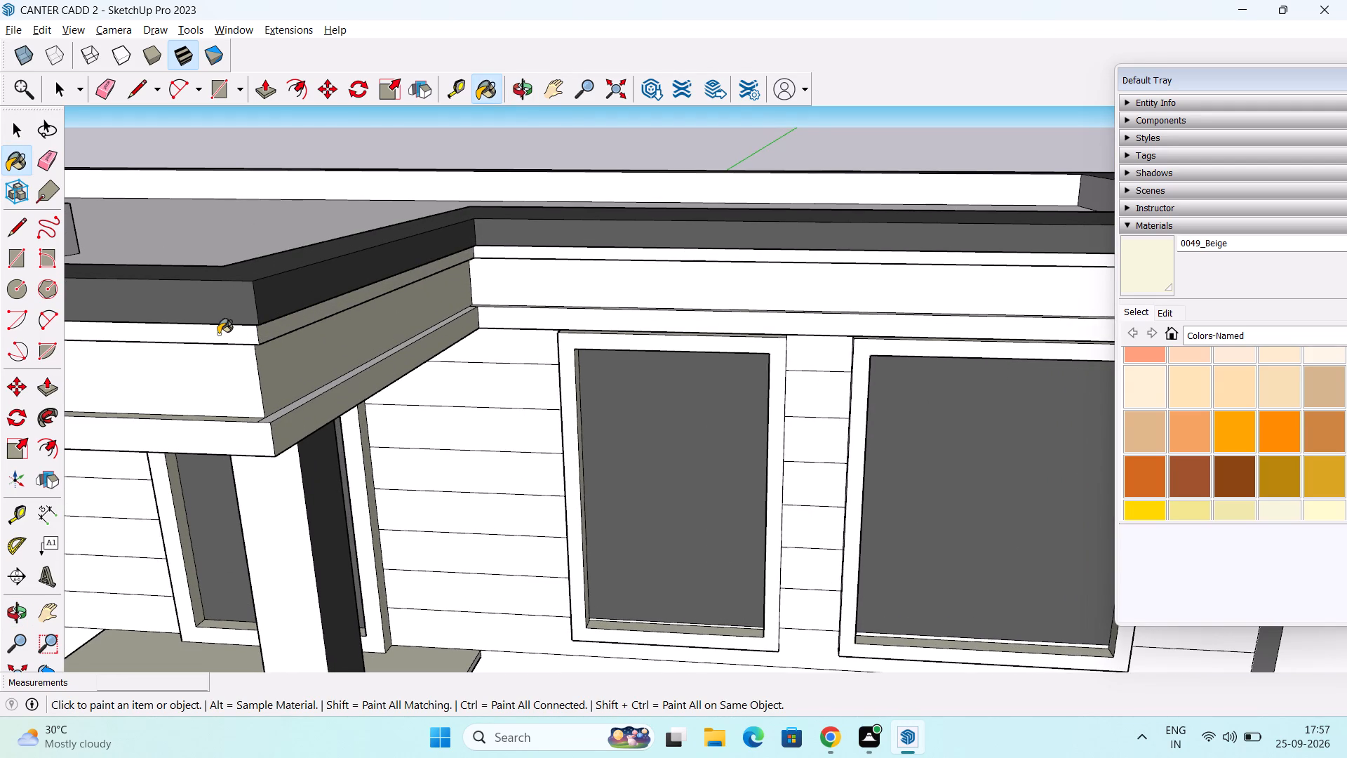
click(218, 334)
Paint the thin ledge above the lower cornice band and the underside of the upper band on the portico's right side with 0049_Beige.
middle_drag(354, 335, 262, 237)
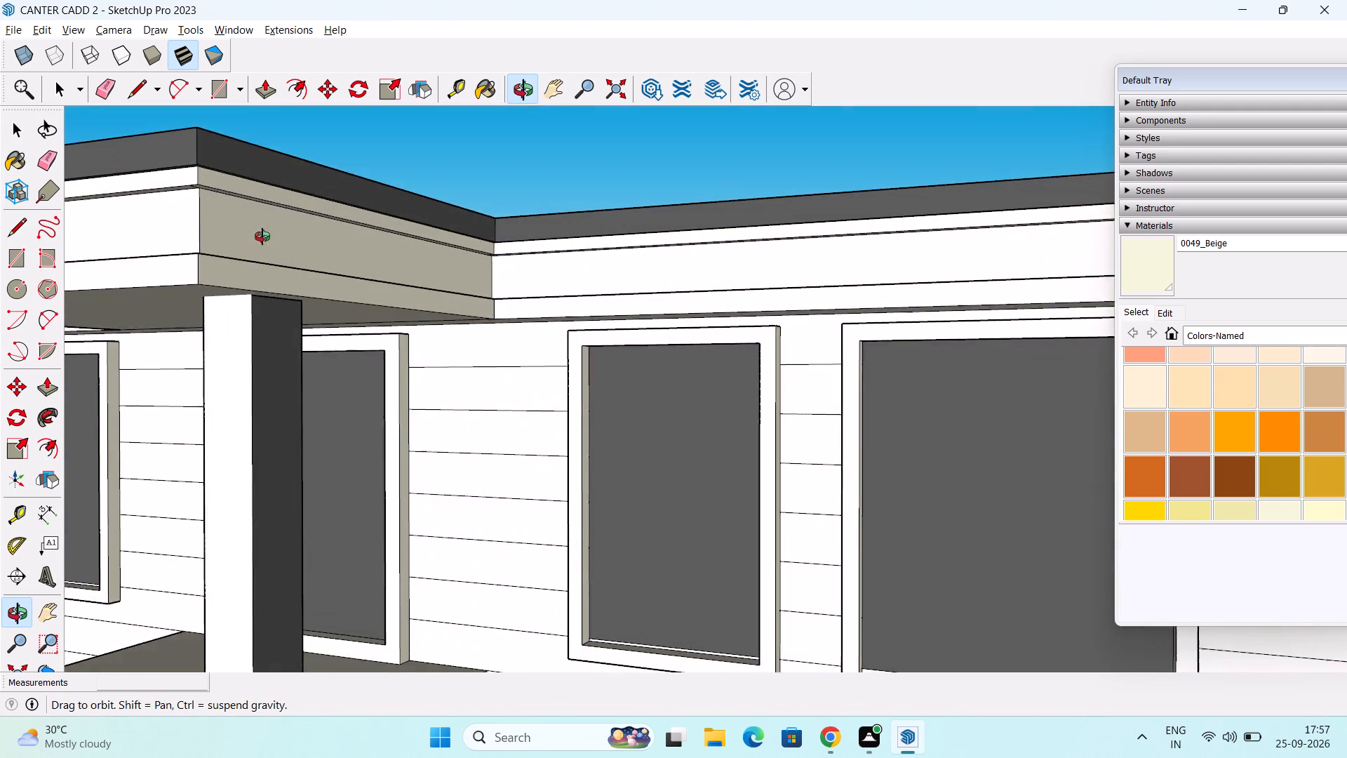
middle_drag(262, 237, 351, 199)
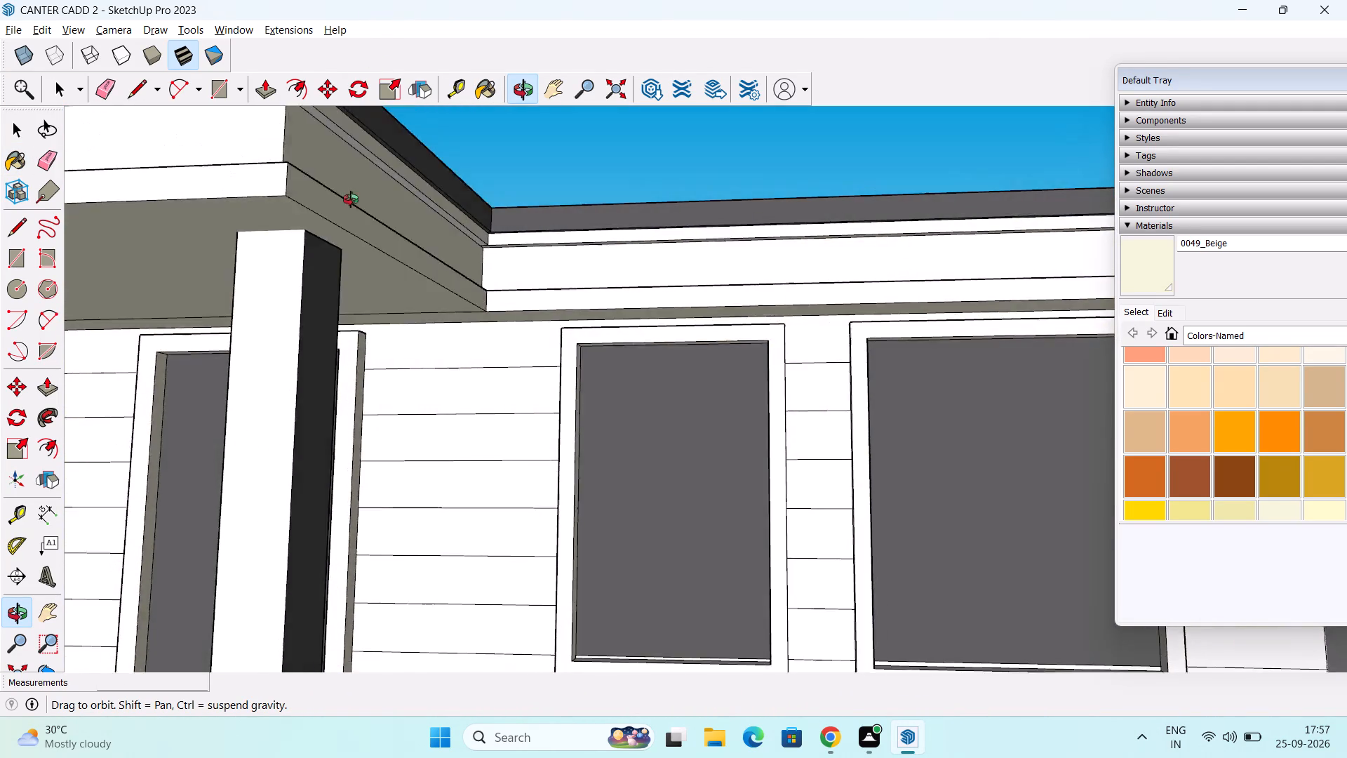
middle_drag(351, 199, 253, 0)
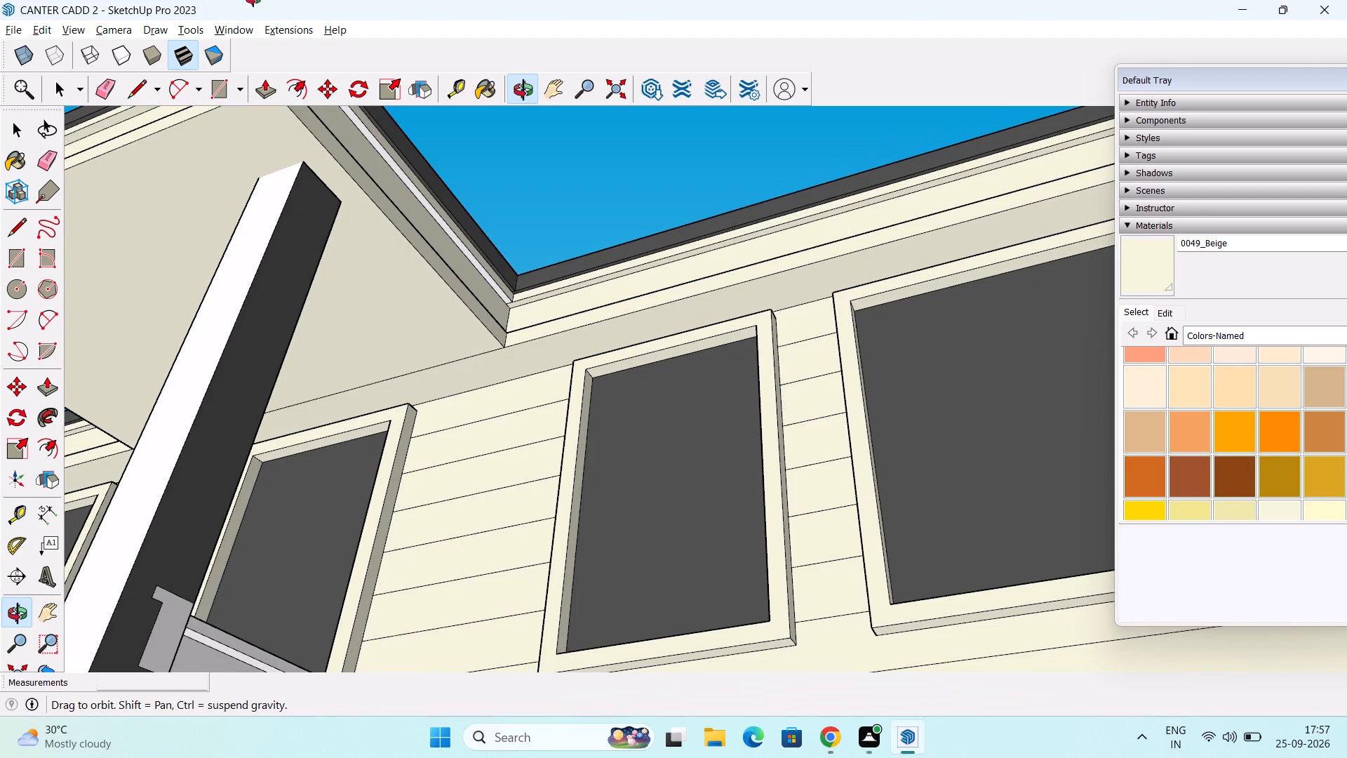
middle_drag(253, 0, 194, 399)
scroll(241, 392, up, 7)
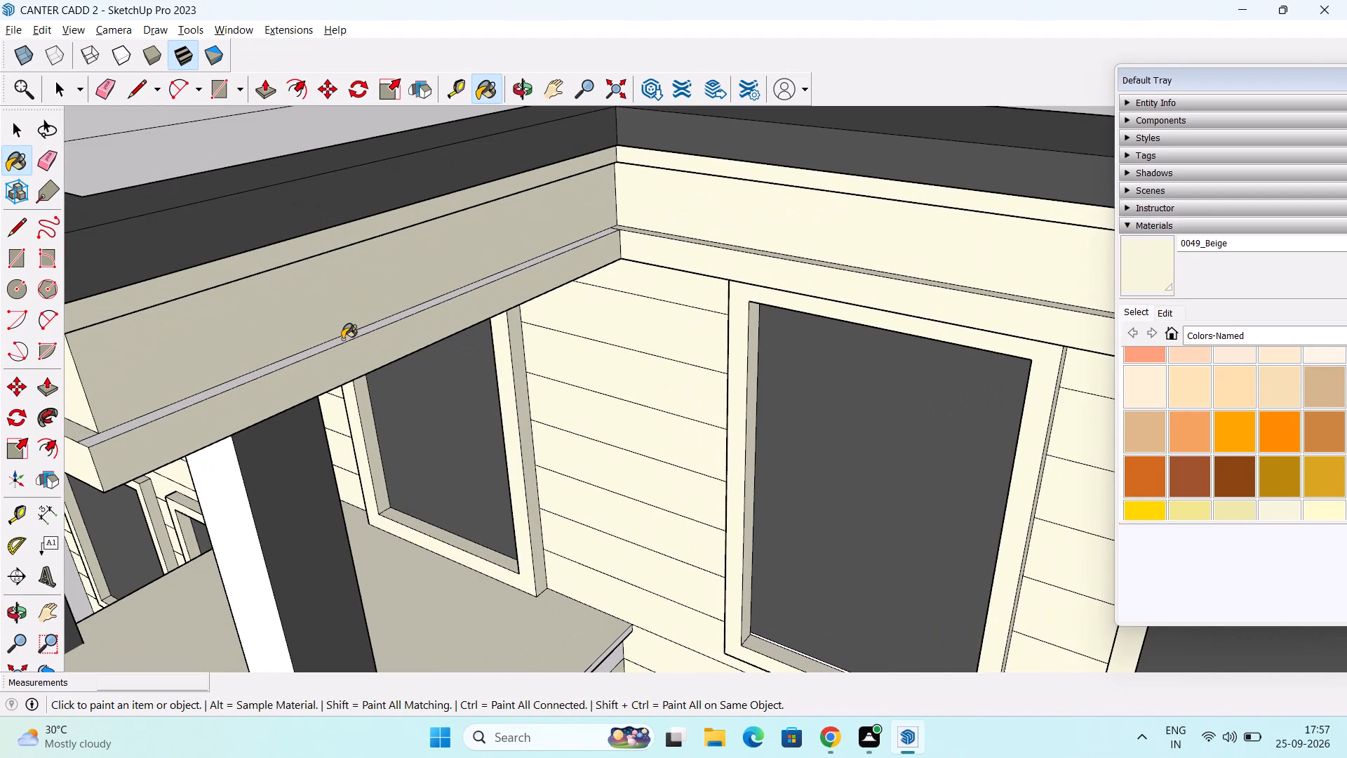
click(342, 339)
middle_drag(365, 313, 337, 72)
scroll(632, 186, up, 3)
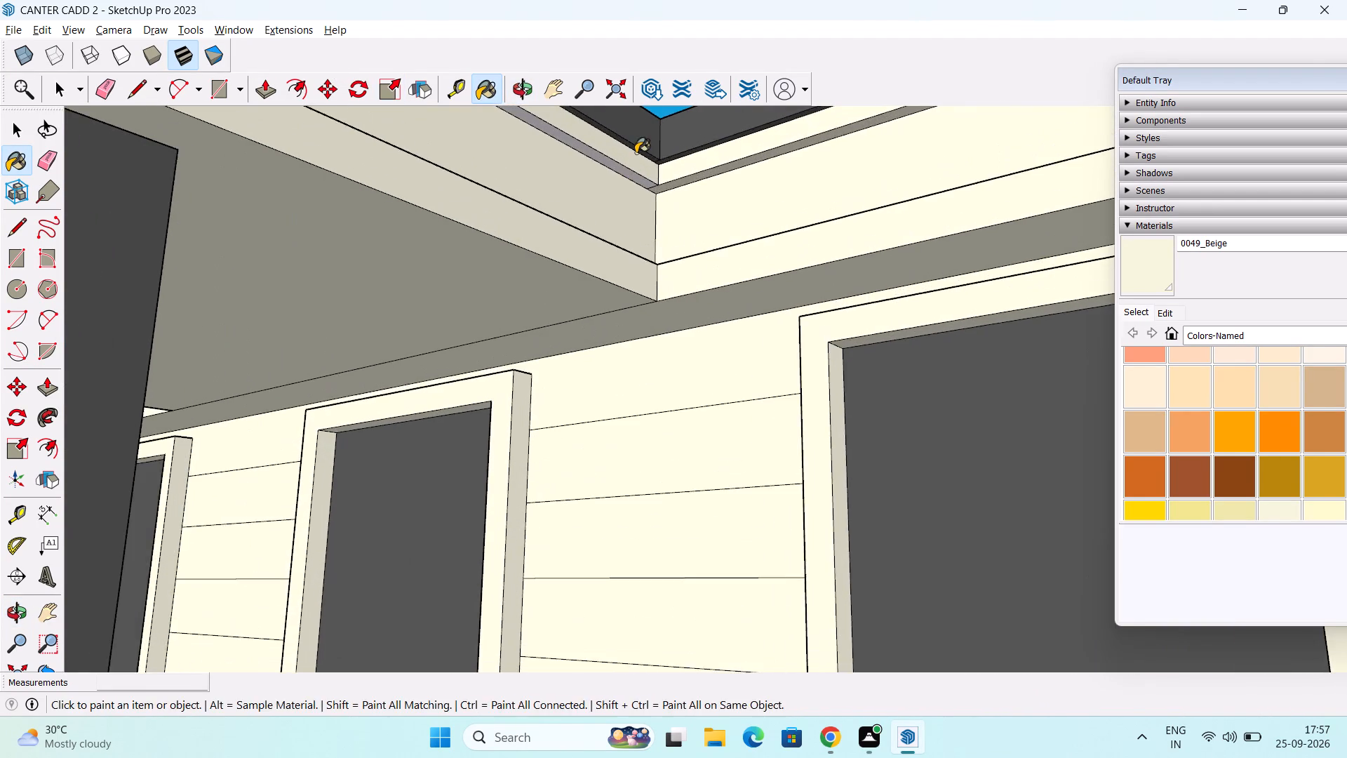
middle_drag(636, 151, 659, 143)
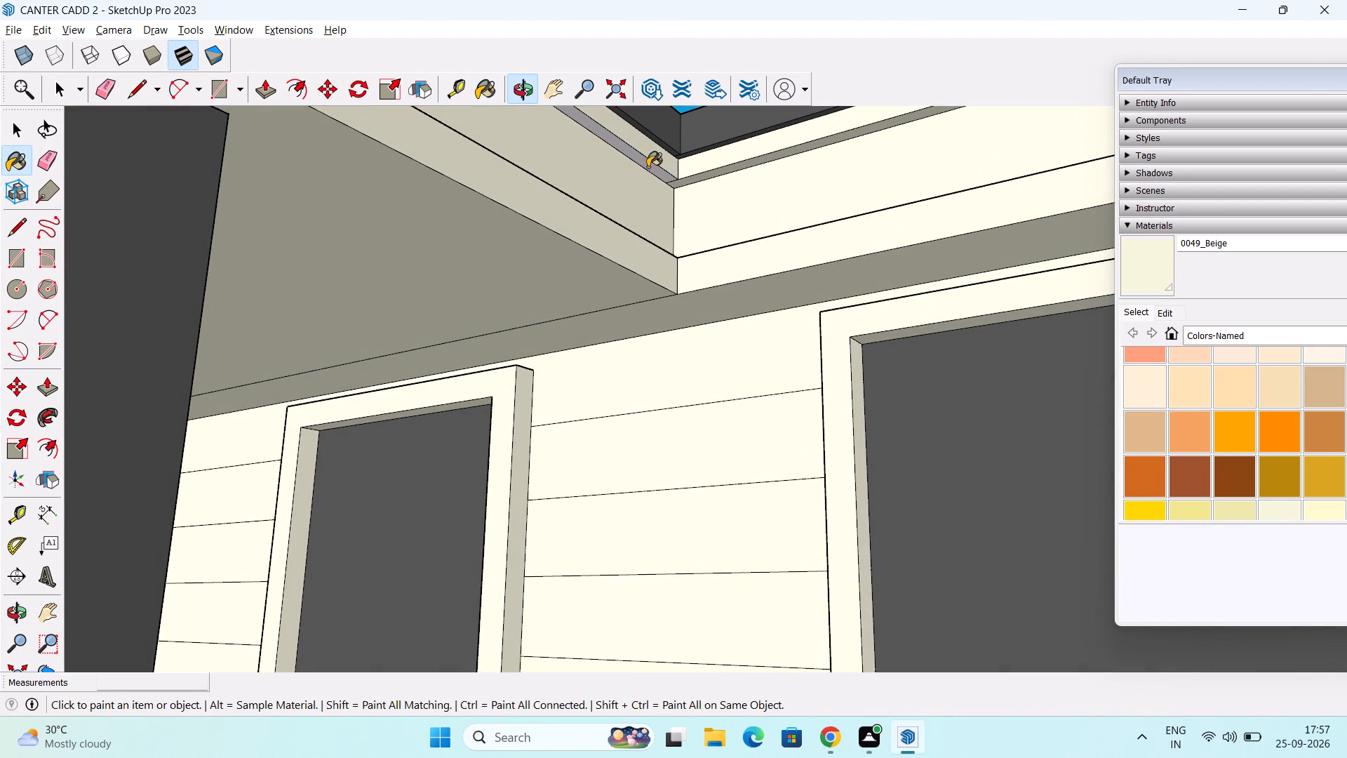
click(648, 165)
Examine the portico cornice, soffit and whole facade from above, below and both sides for faces still unpainted.
scroll(652, 163, down, 4)
scroll(570, 300, down, 6)
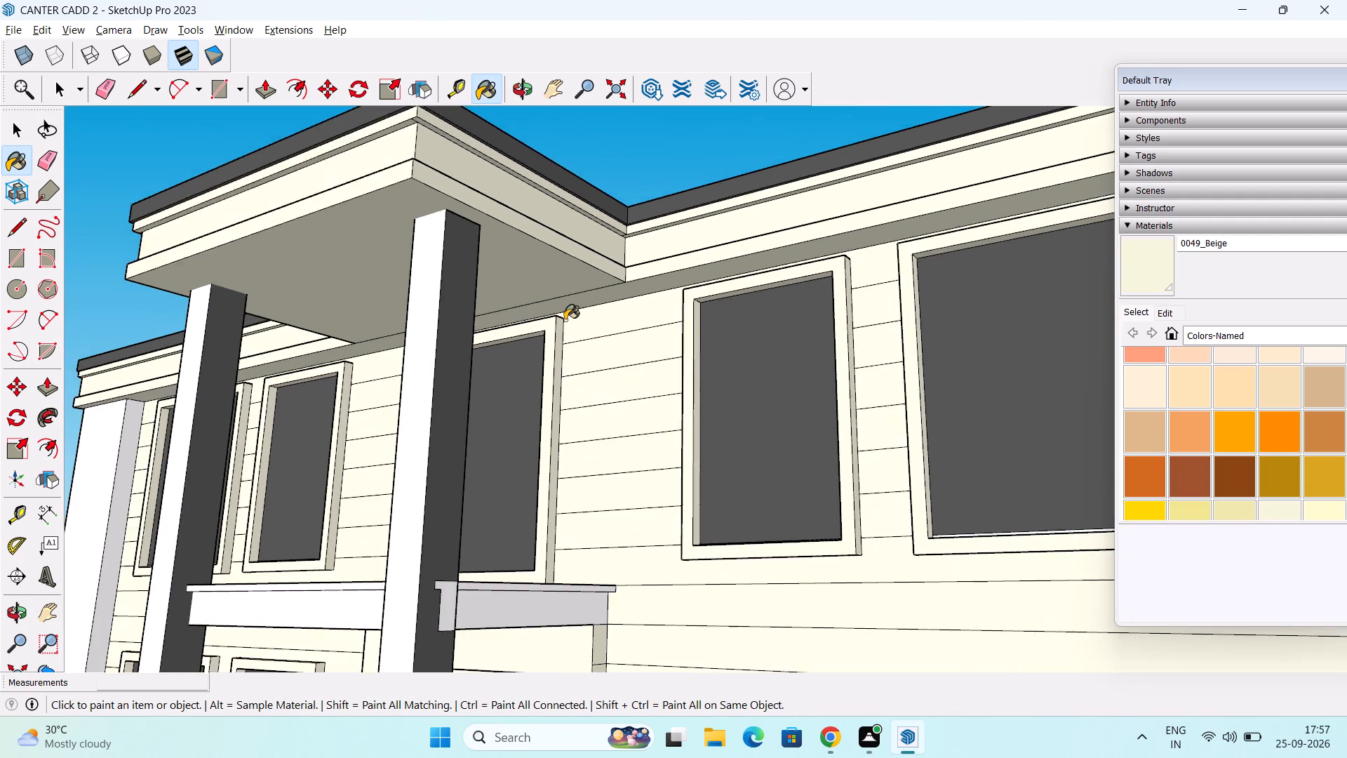
middle_drag(568, 325, 928, 494)
middle_drag(456, 434, 511, 551)
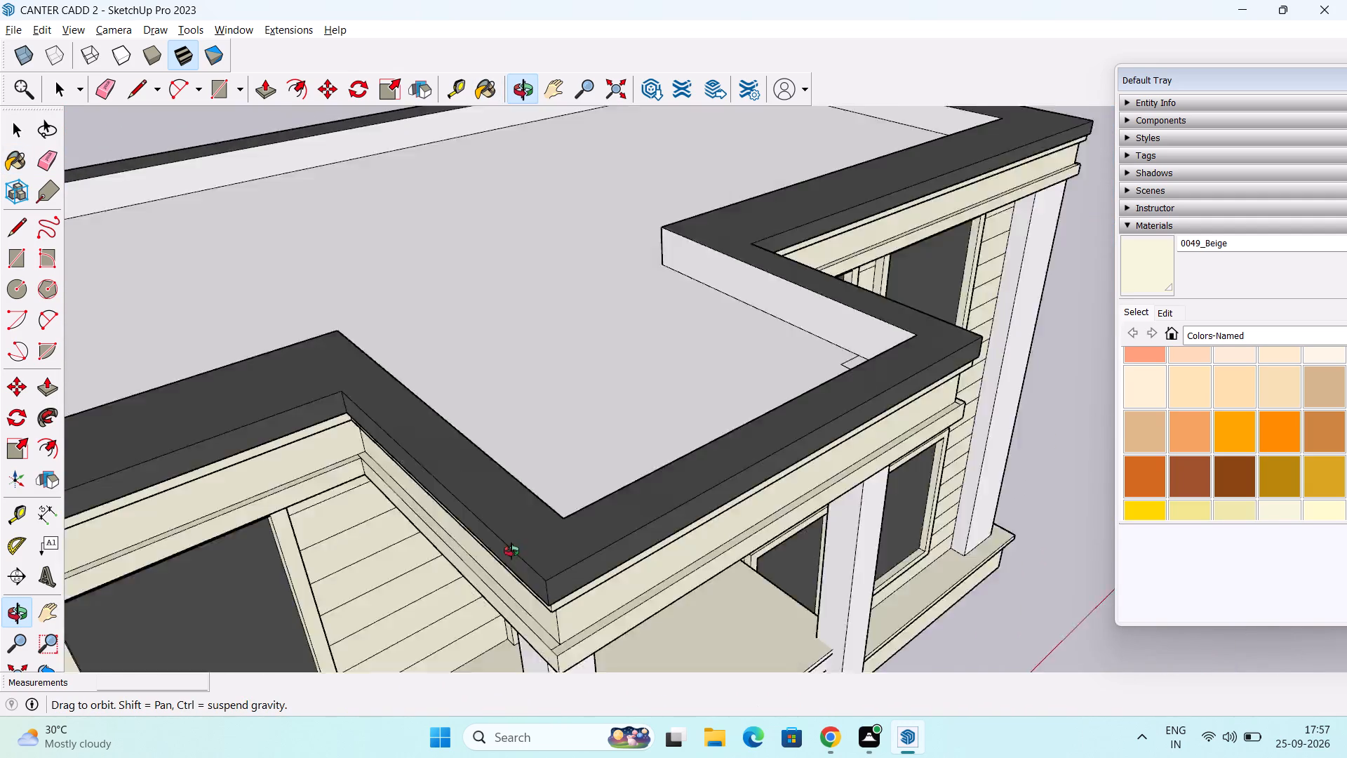
middle_drag(511, 551, 556, 383)
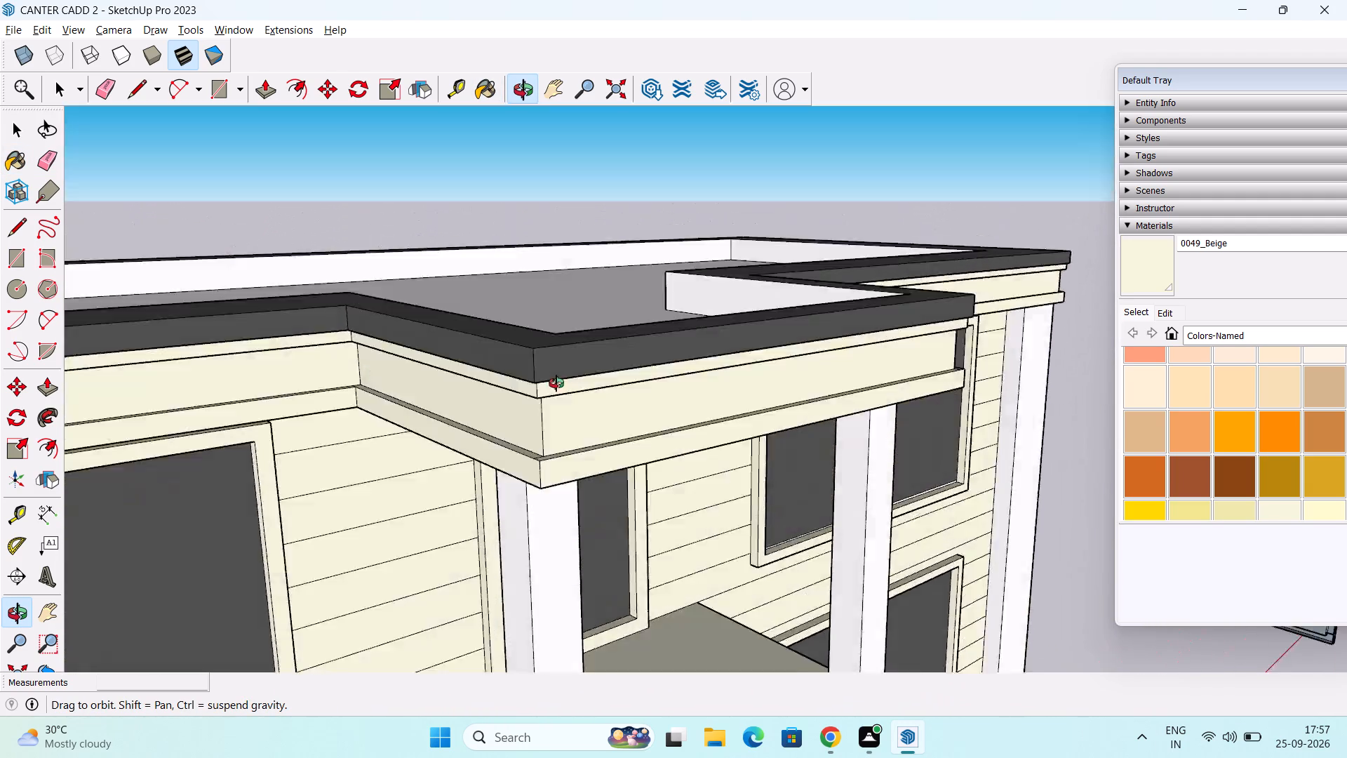
middle_drag(556, 383, 548, 217)
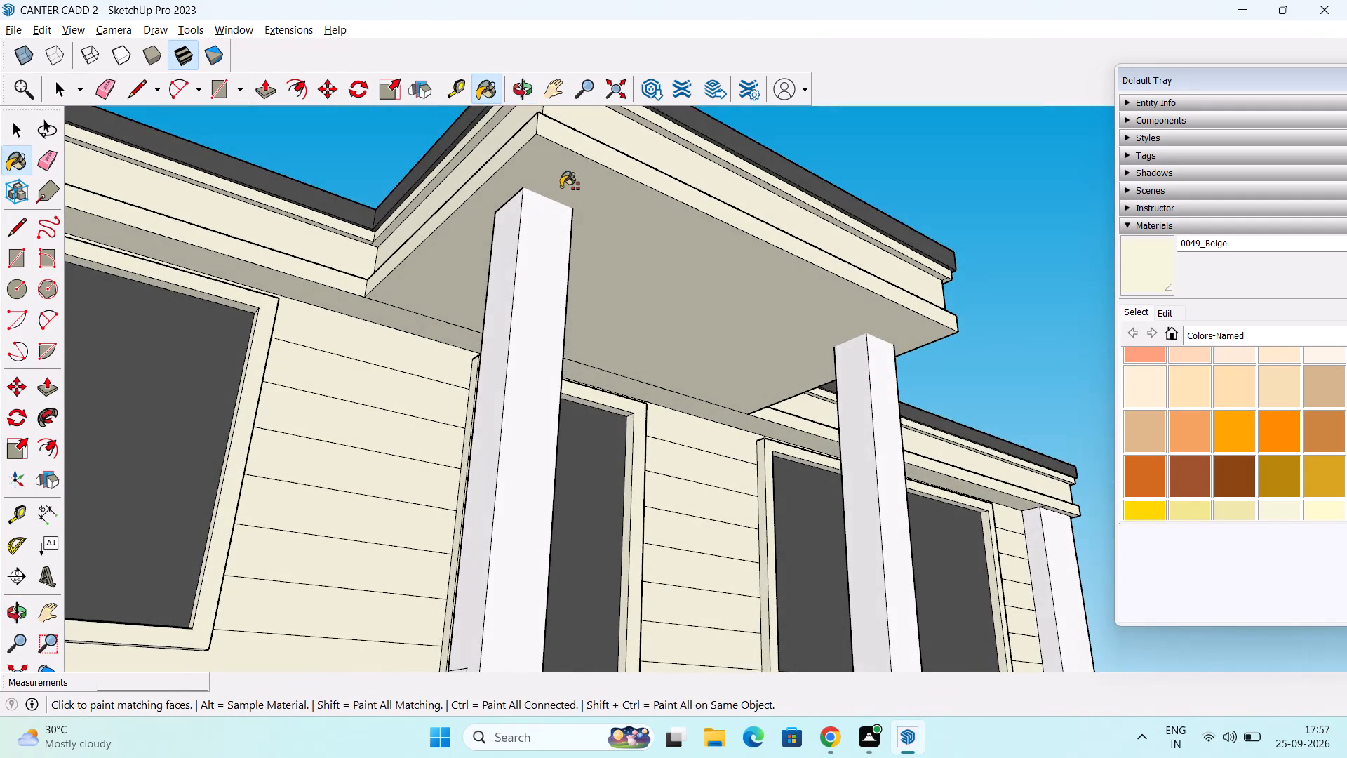
shift+middle_drag(563, 187, 516, 380)
middle_drag(516, 377, 498, 253)
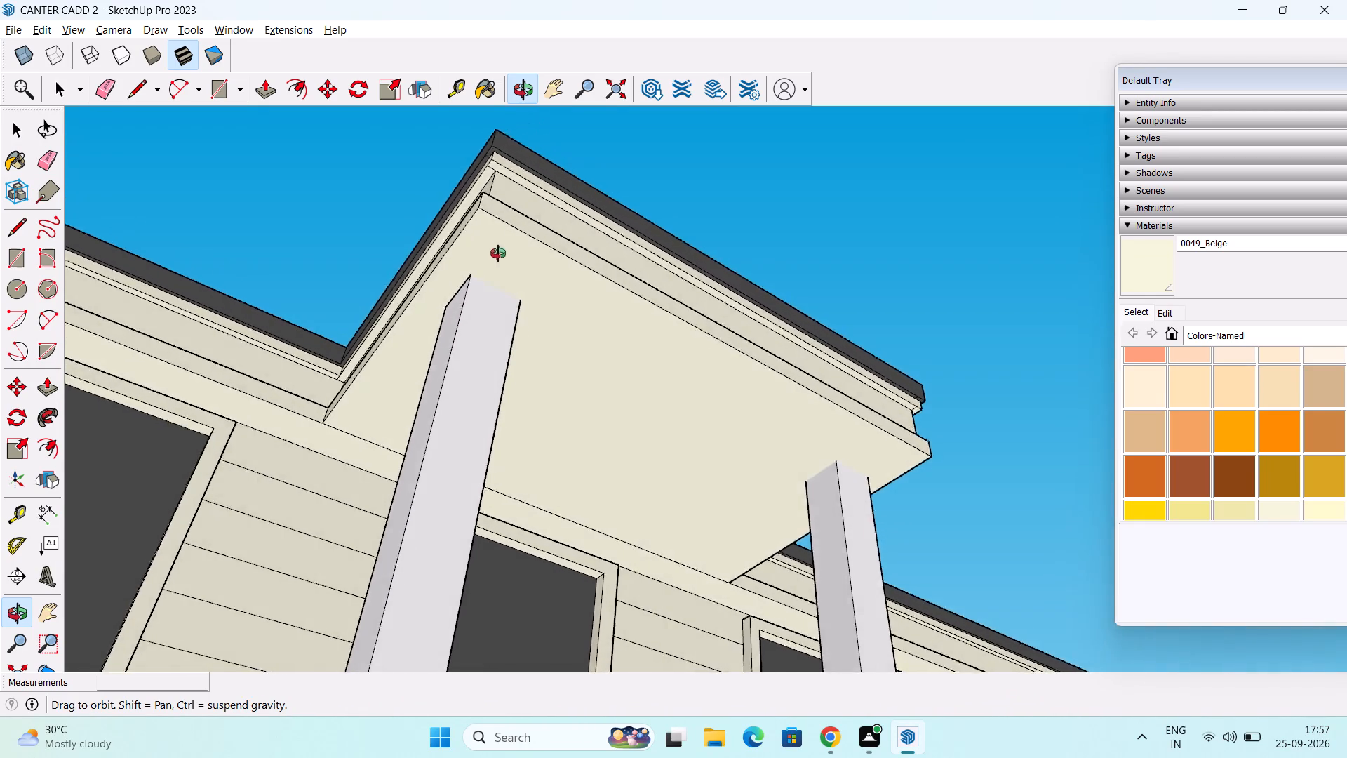
middle_drag(498, 253, 239, 257)
scroll(618, 341, down, 2)
middle_drag(688, 371, 358, 406)
scroll(527, 382, down, 12)
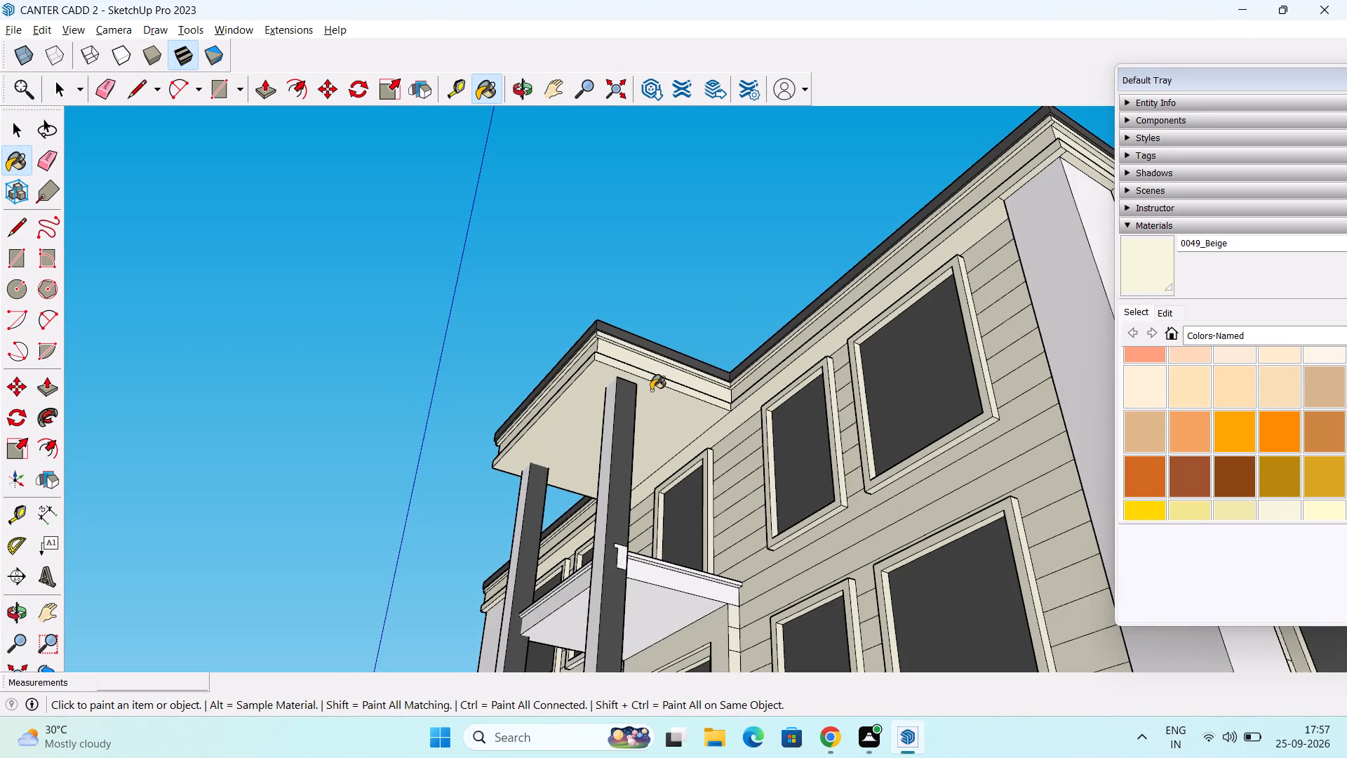
middle_drag(652, 394, 646, 411)
scroll(652, 401, down, 4)
middle_drag(646, 406, 711, 524)
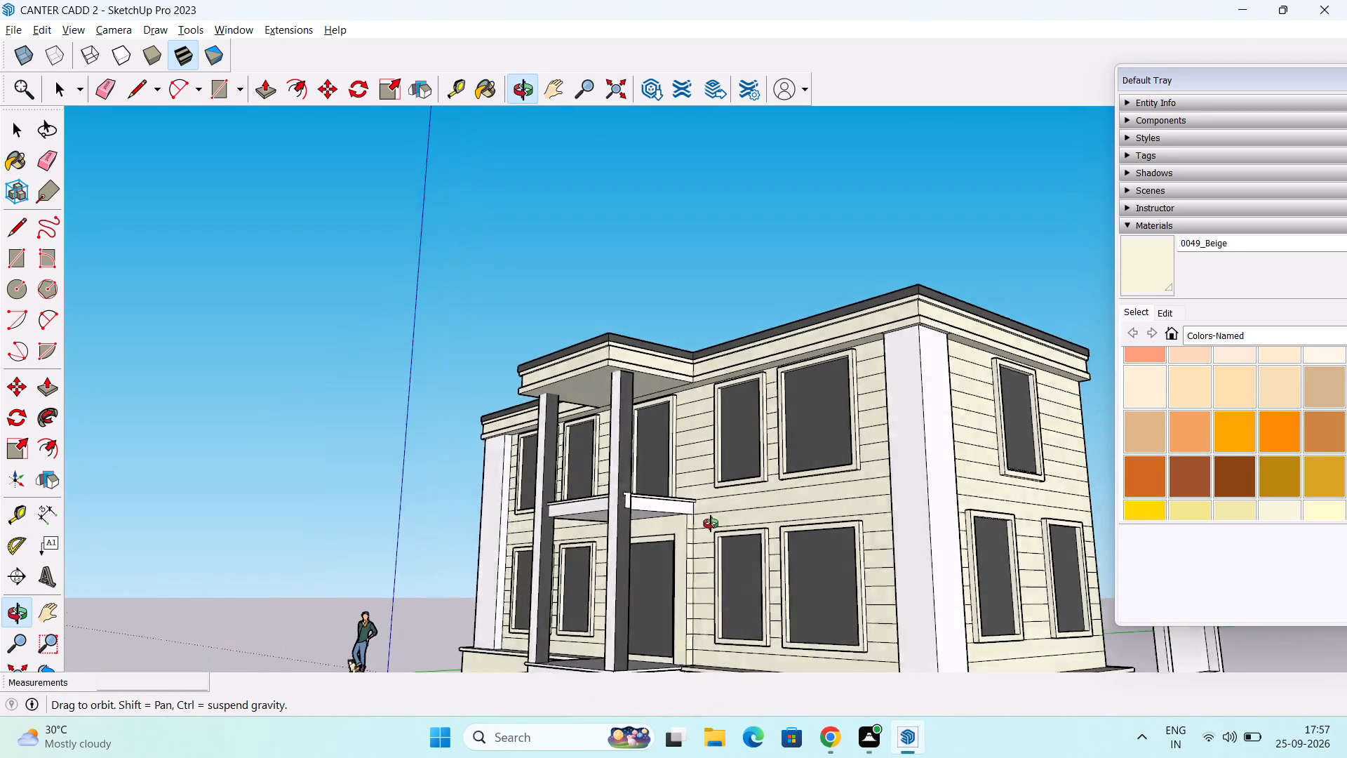
middle_drag(711, 524, 1031, 658)
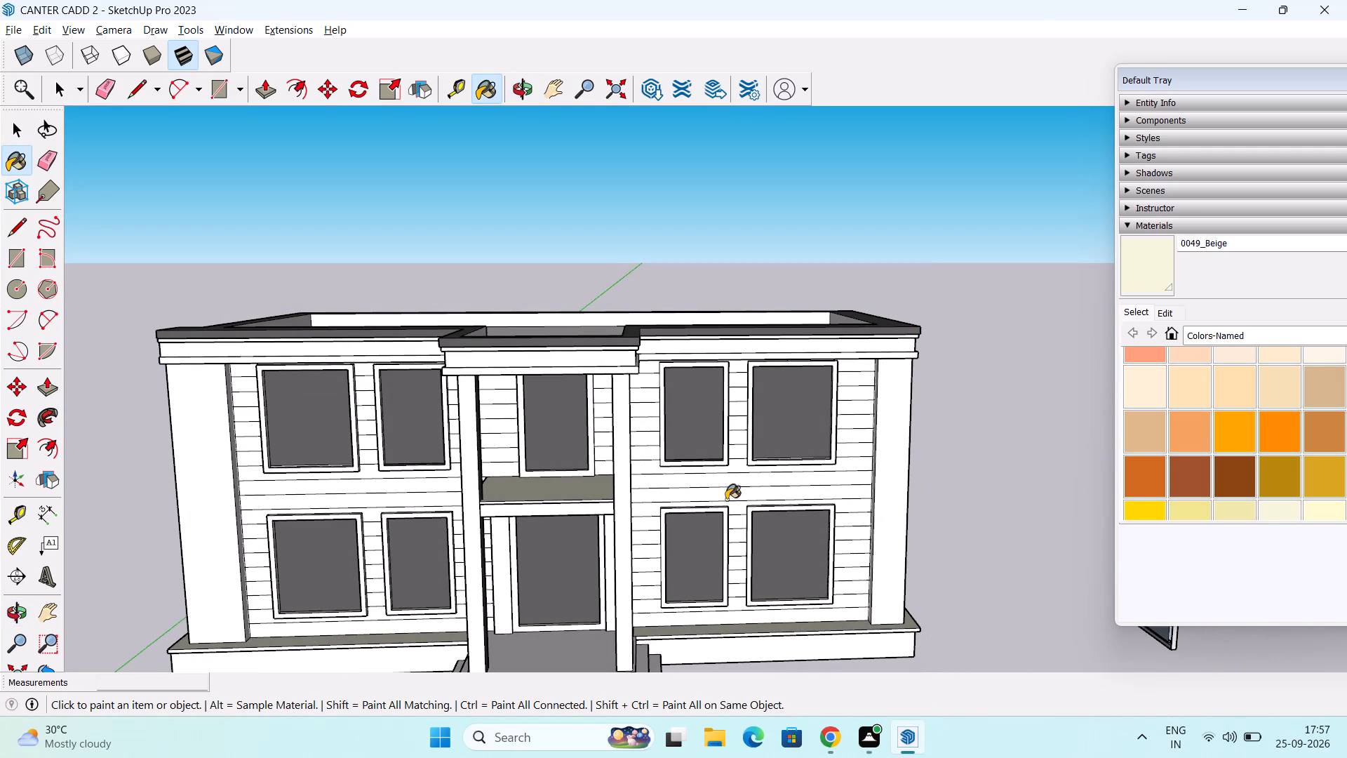
key(space)
shift+middle_drag(725, 491, 679, 496)
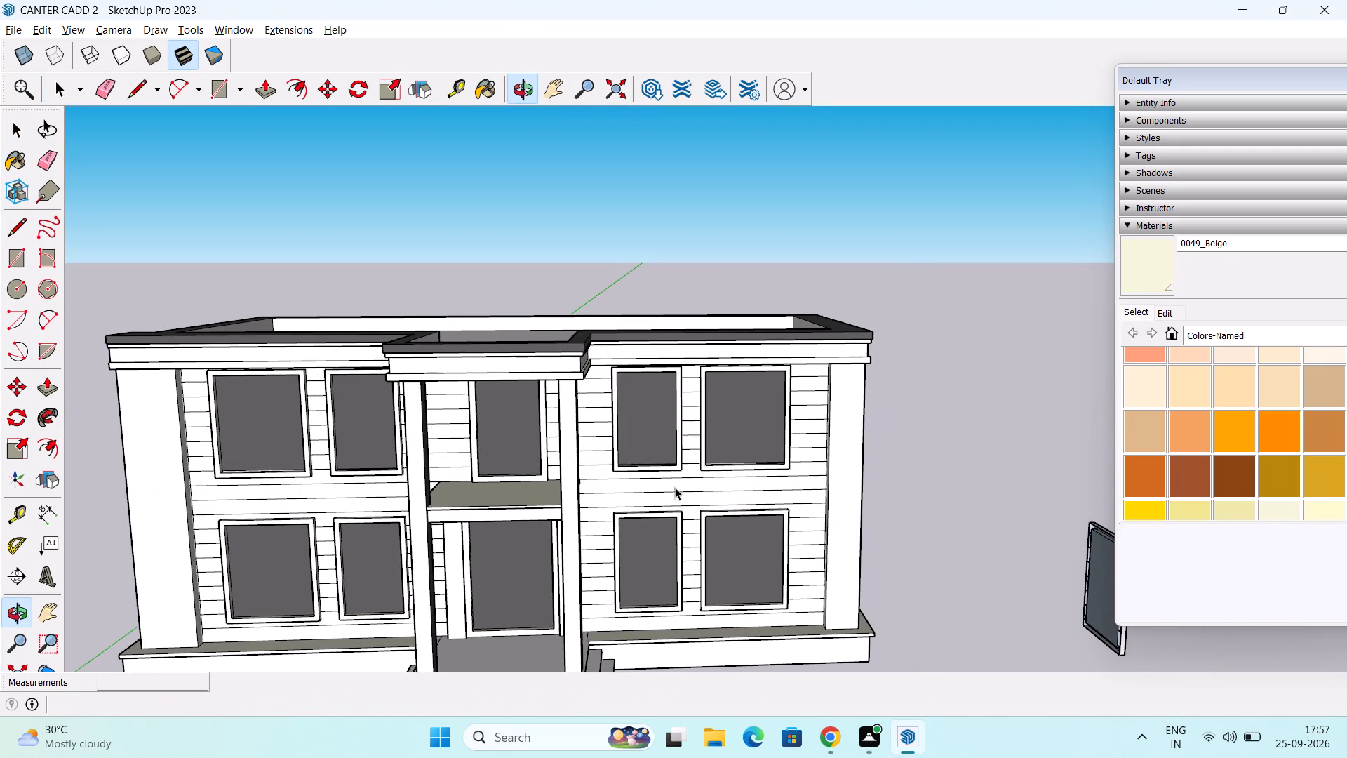
middle_drag(662, 484, 414, 465)
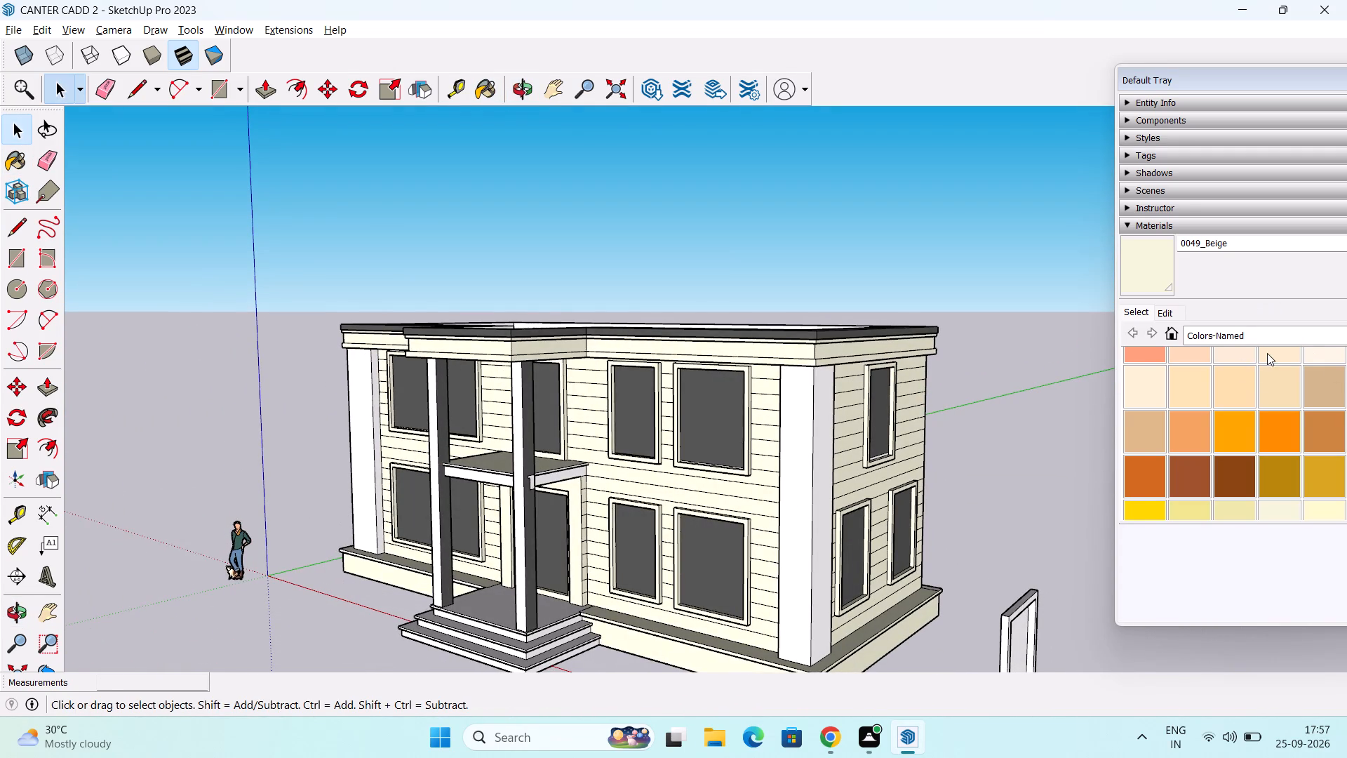
Look through the Colors-Named materials and switch the material library to Brick, Cladding and Siding.
scroll(1273, 354, up, 8)
scroll(1273, 354, down, 12)
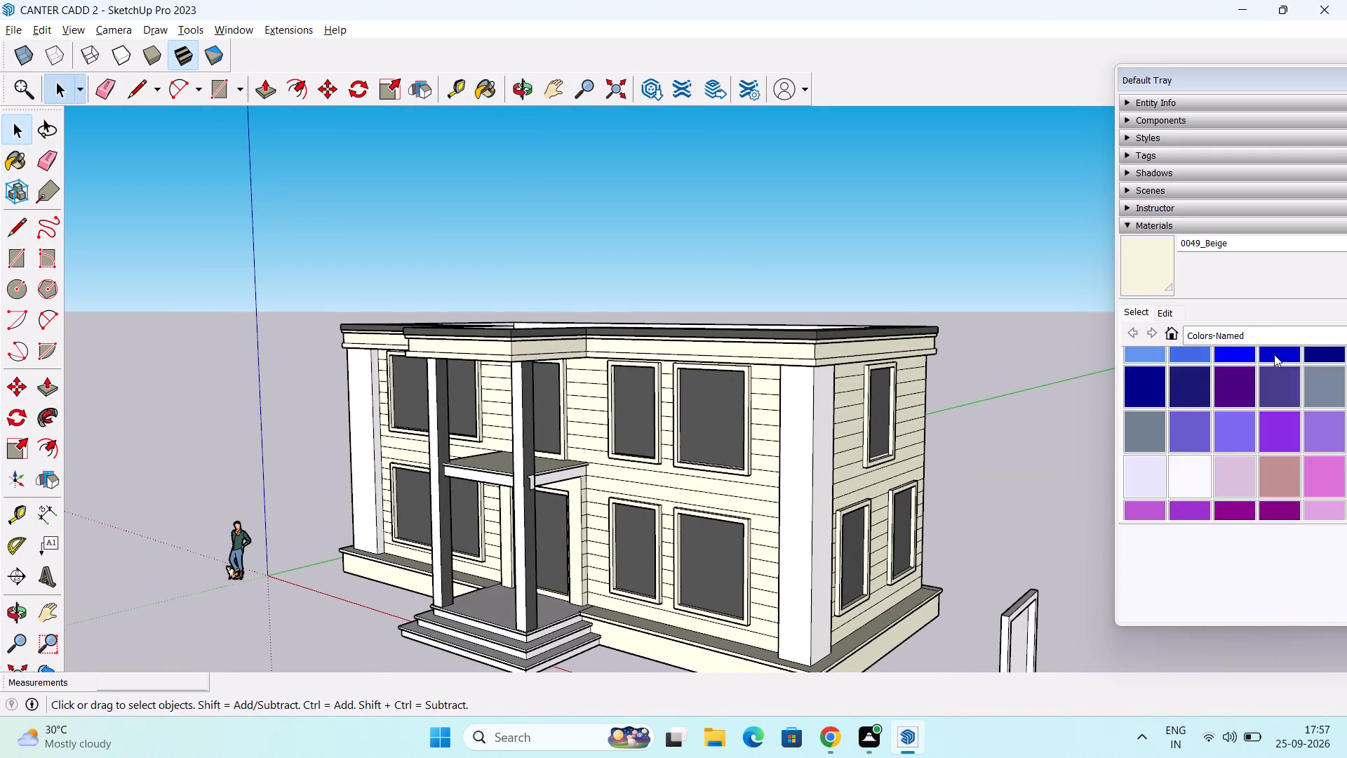
scroll(1274, 354, down, 2)
click(1316, 328)
scroll(1290, 440, up, 7)
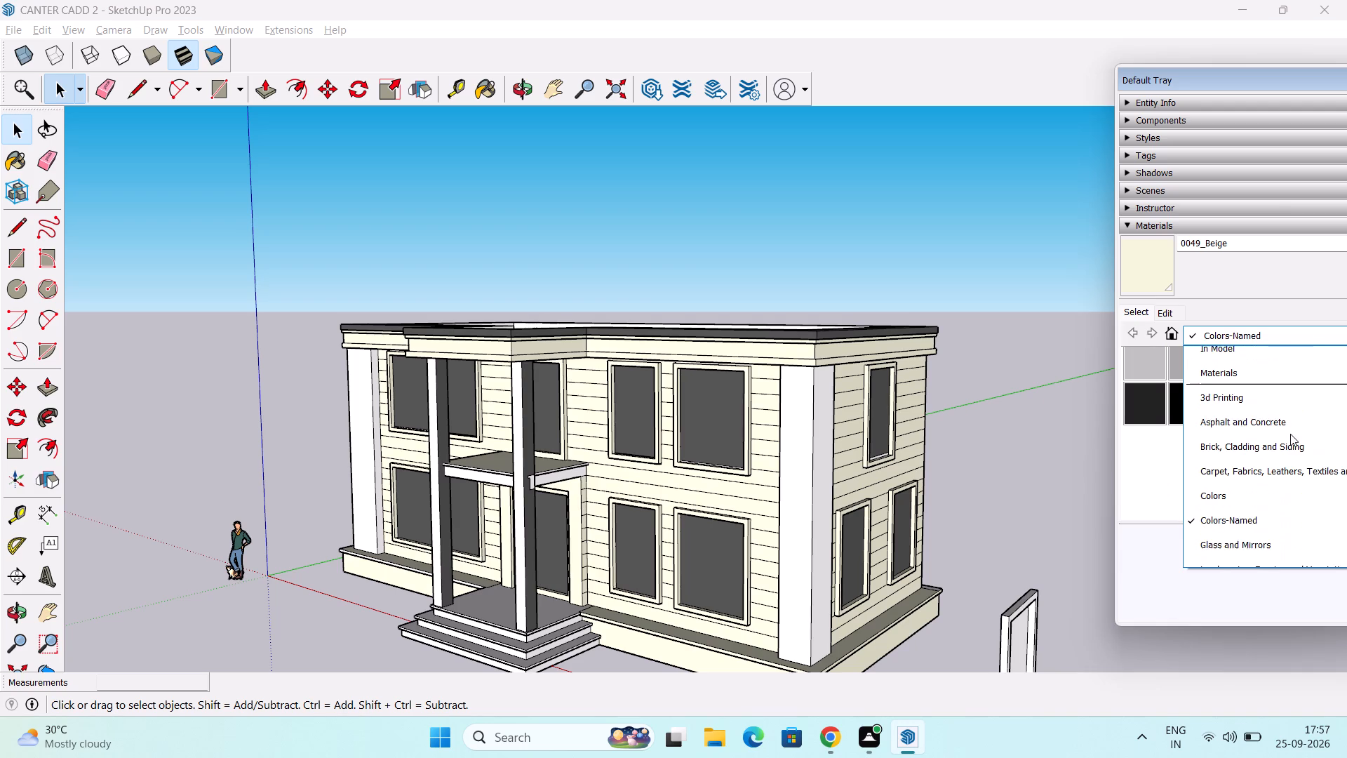
click(1335, 457)
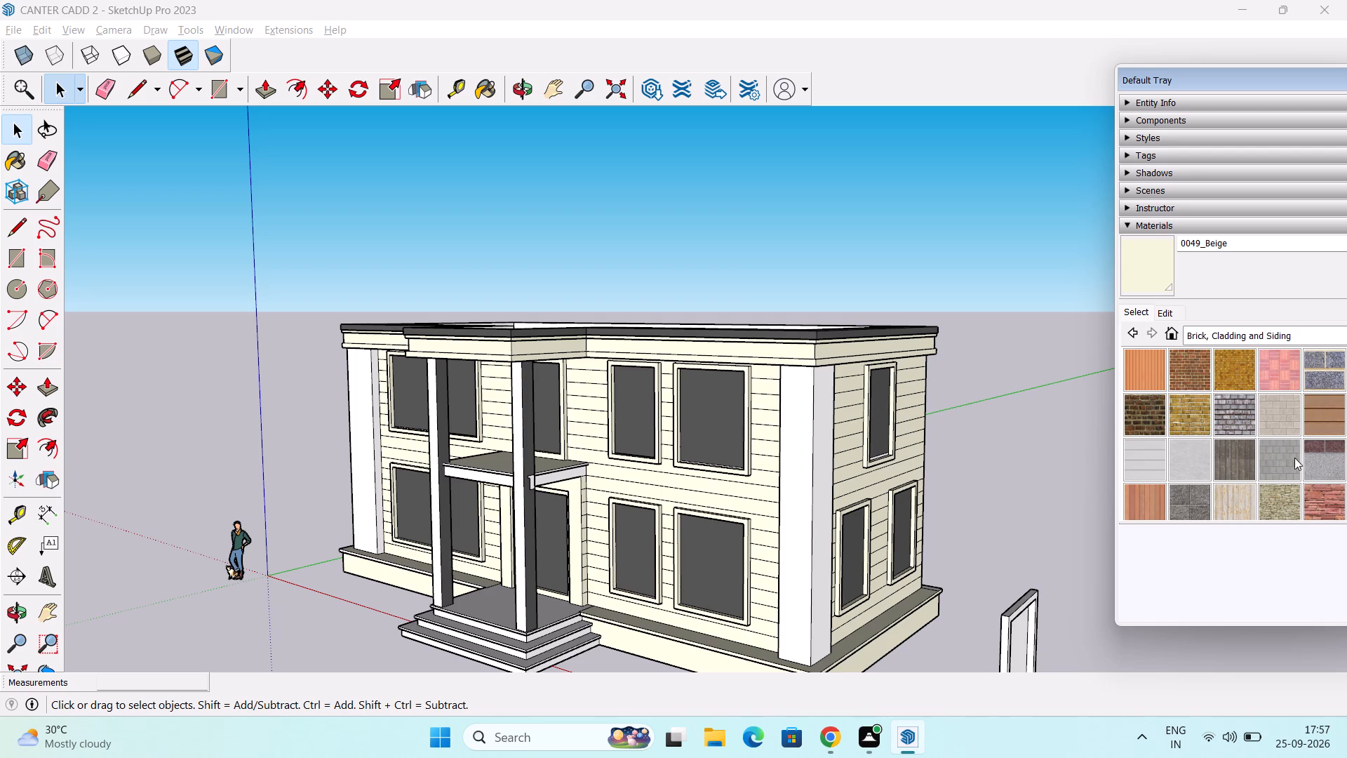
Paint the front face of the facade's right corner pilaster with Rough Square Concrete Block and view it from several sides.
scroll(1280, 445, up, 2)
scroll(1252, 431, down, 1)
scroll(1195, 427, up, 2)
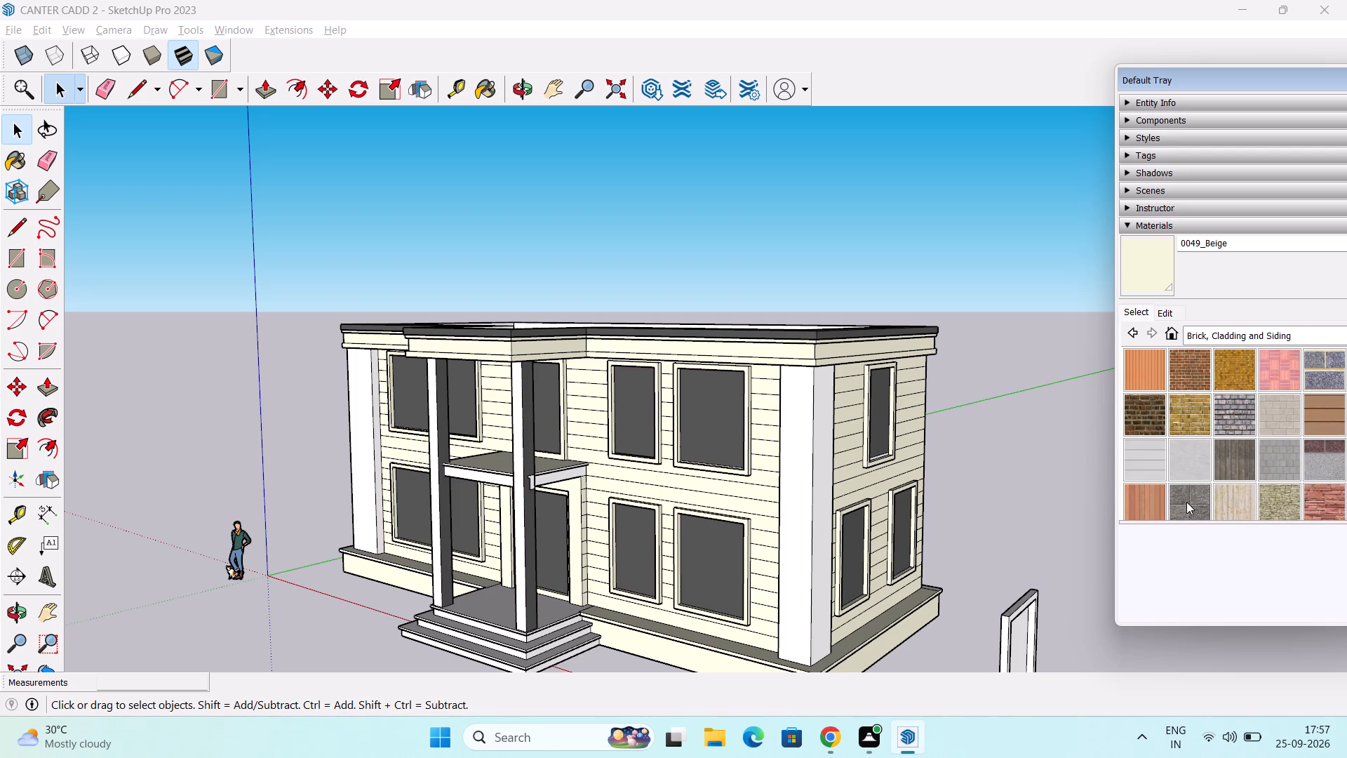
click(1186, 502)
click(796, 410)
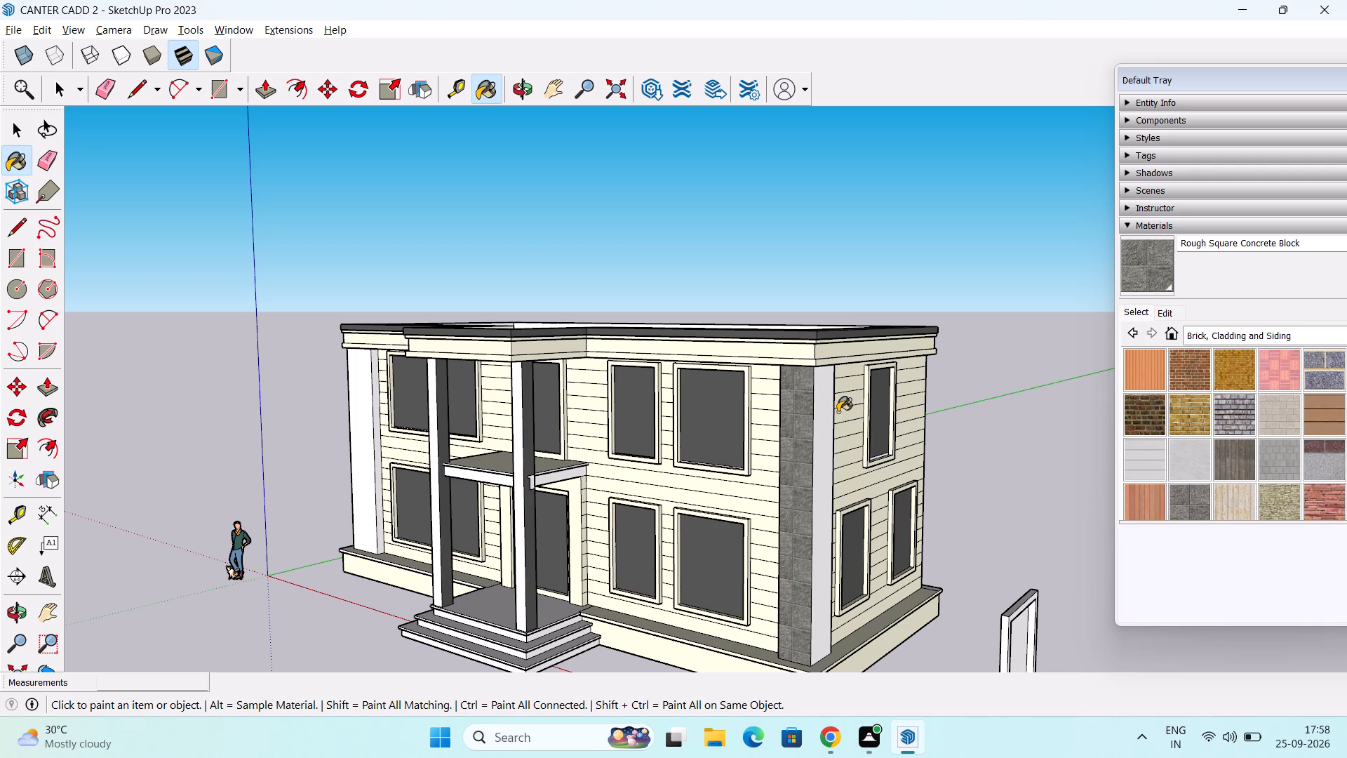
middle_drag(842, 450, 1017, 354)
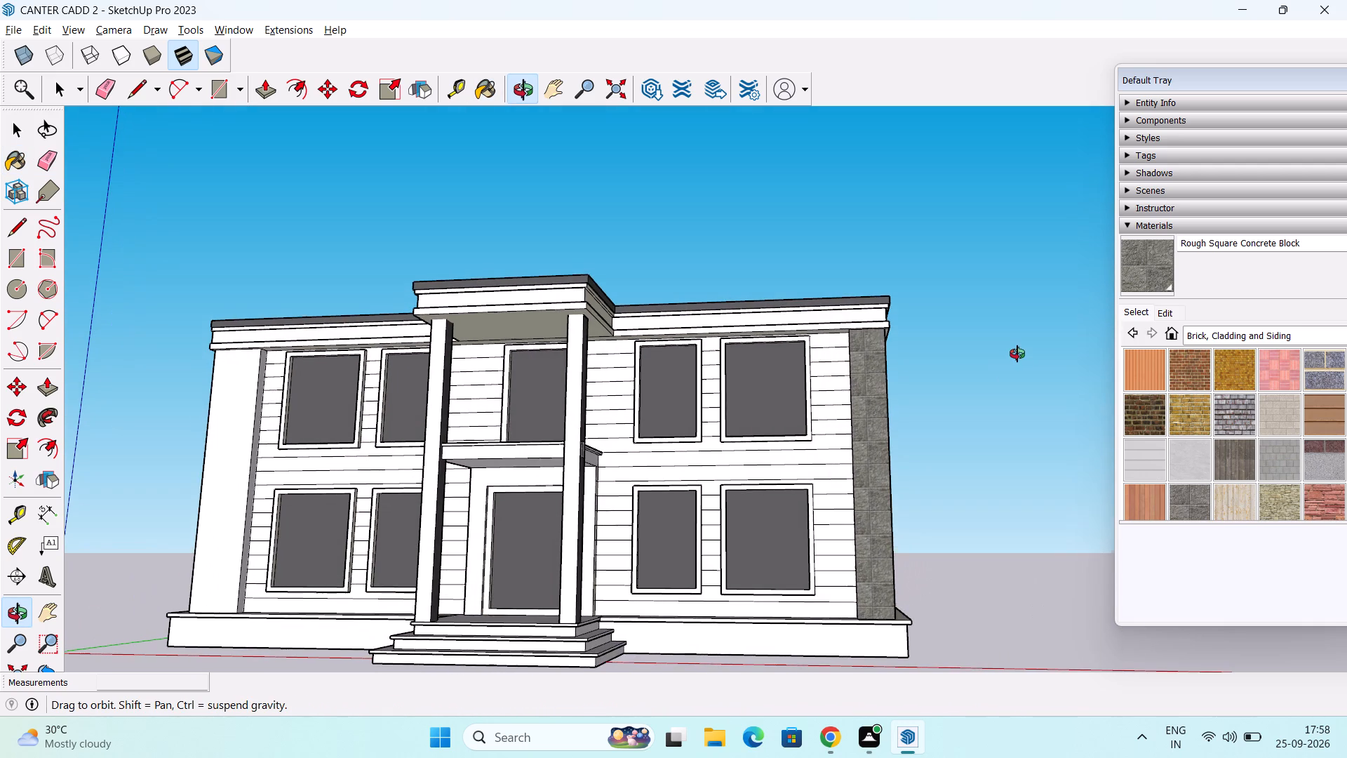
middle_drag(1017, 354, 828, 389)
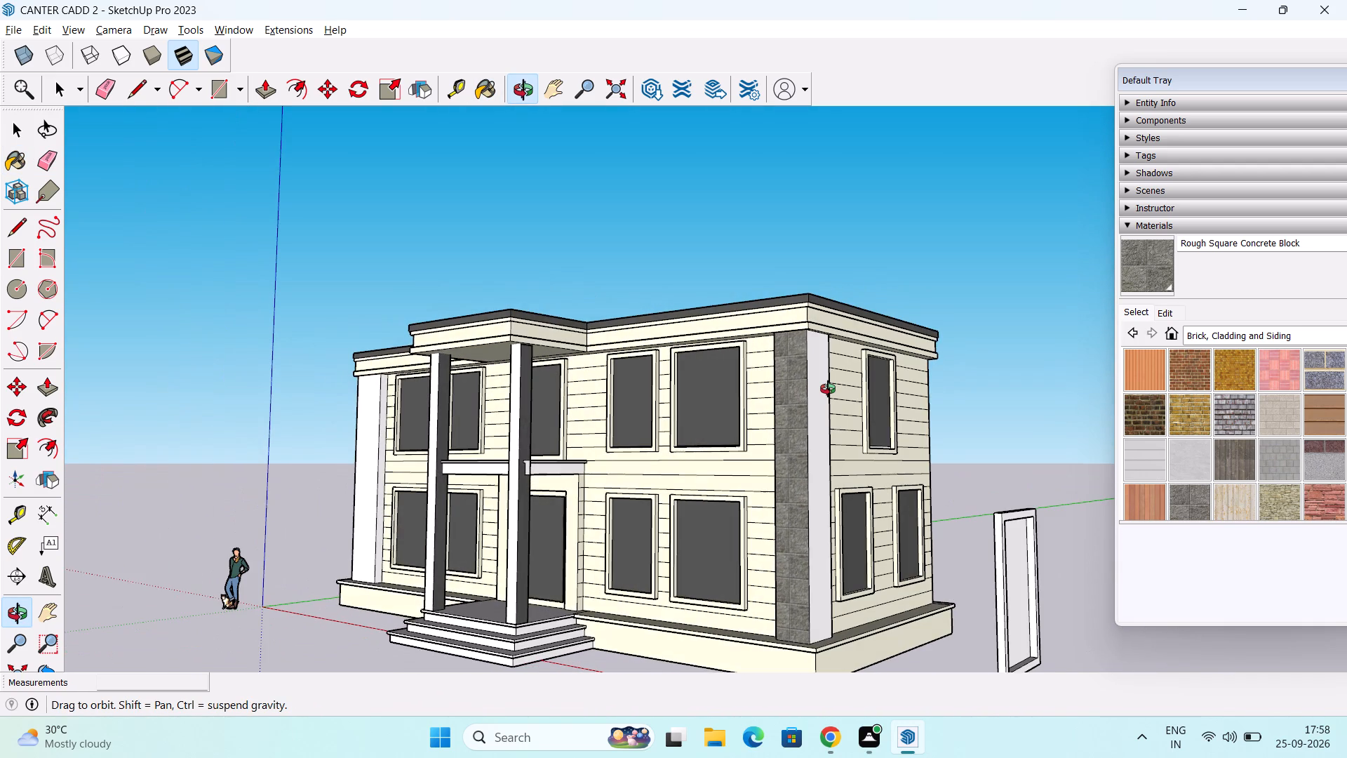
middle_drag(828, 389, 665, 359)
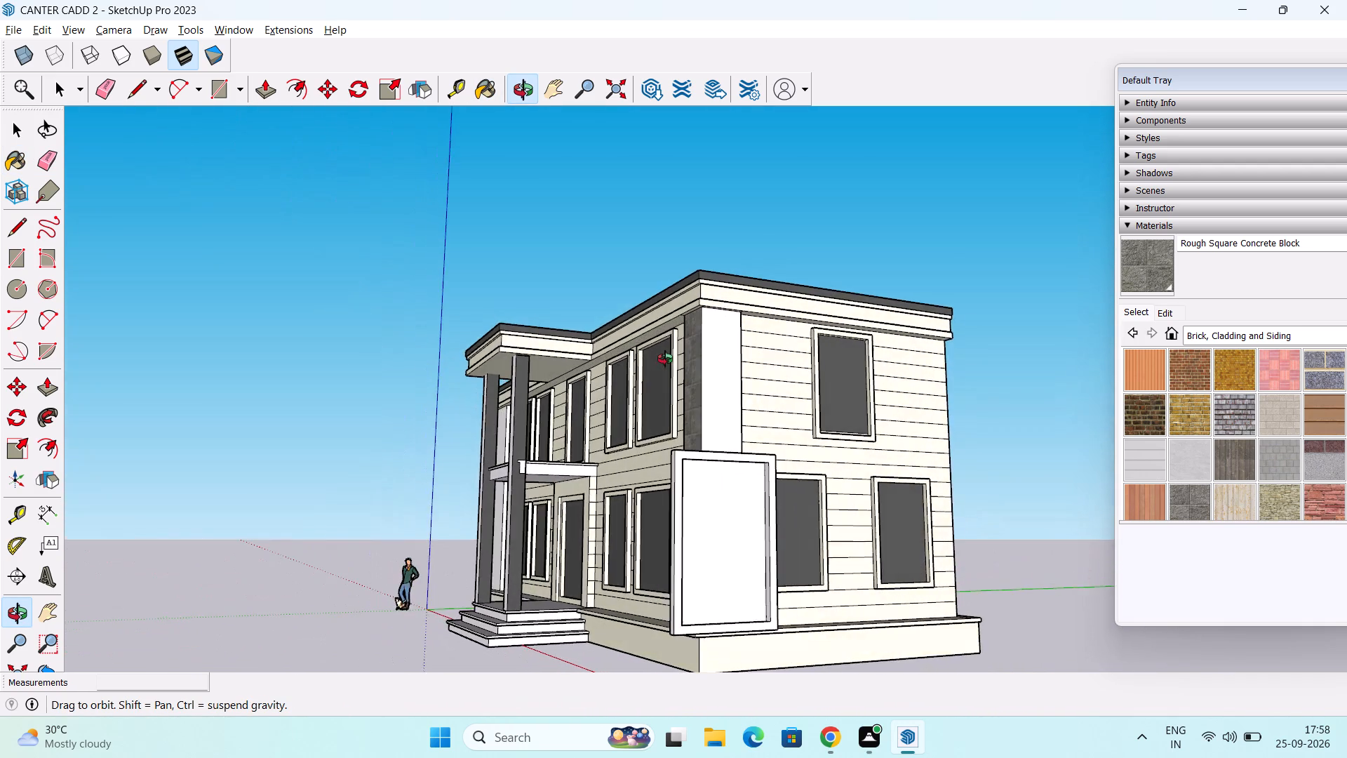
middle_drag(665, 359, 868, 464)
Paint the front face of the right corner pilaster with Cladding Weathered and inspect the texture up close.
scroll(1235, 444, up, 3)
scroll(1235, 444, down, 1)
scroll(1235, 444, up, 2)
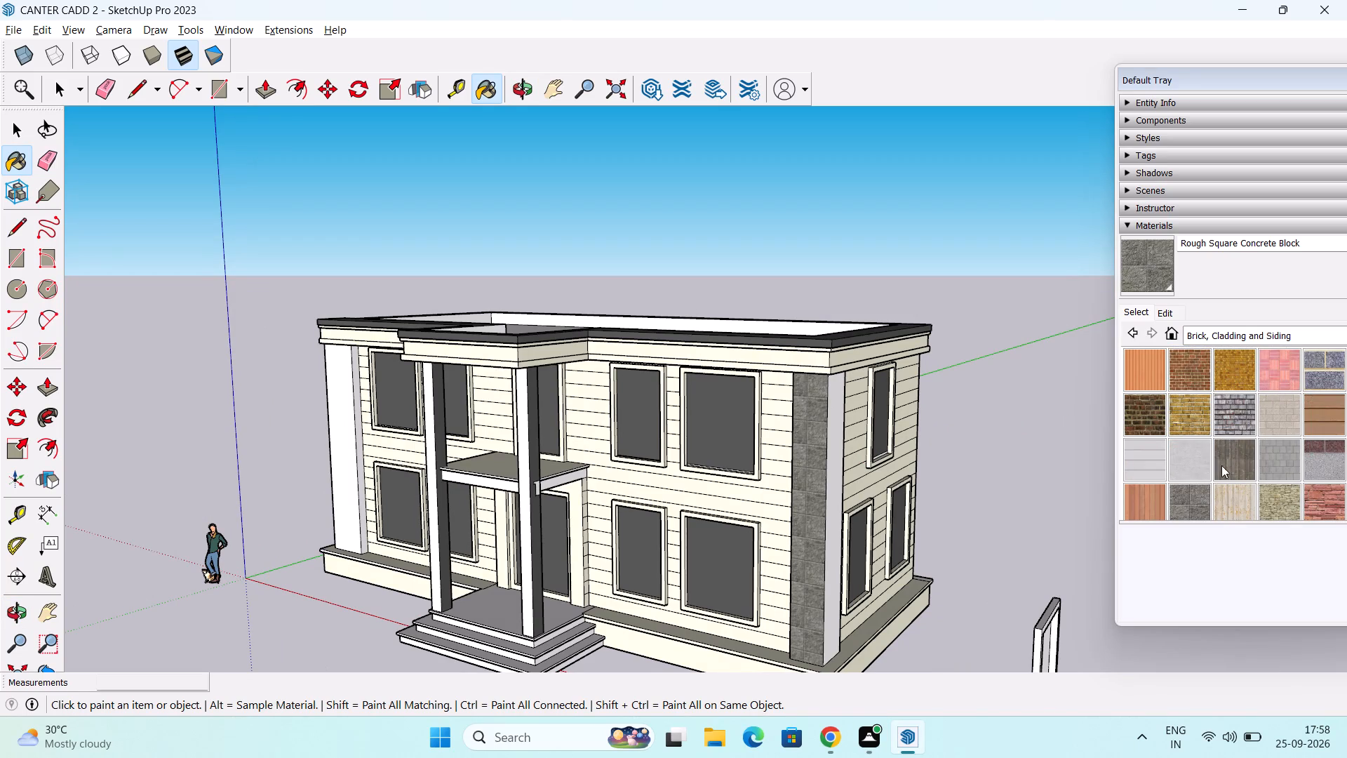
scroll(1235, 460, up, 1)
click(1236, 460)
click(813, 463)
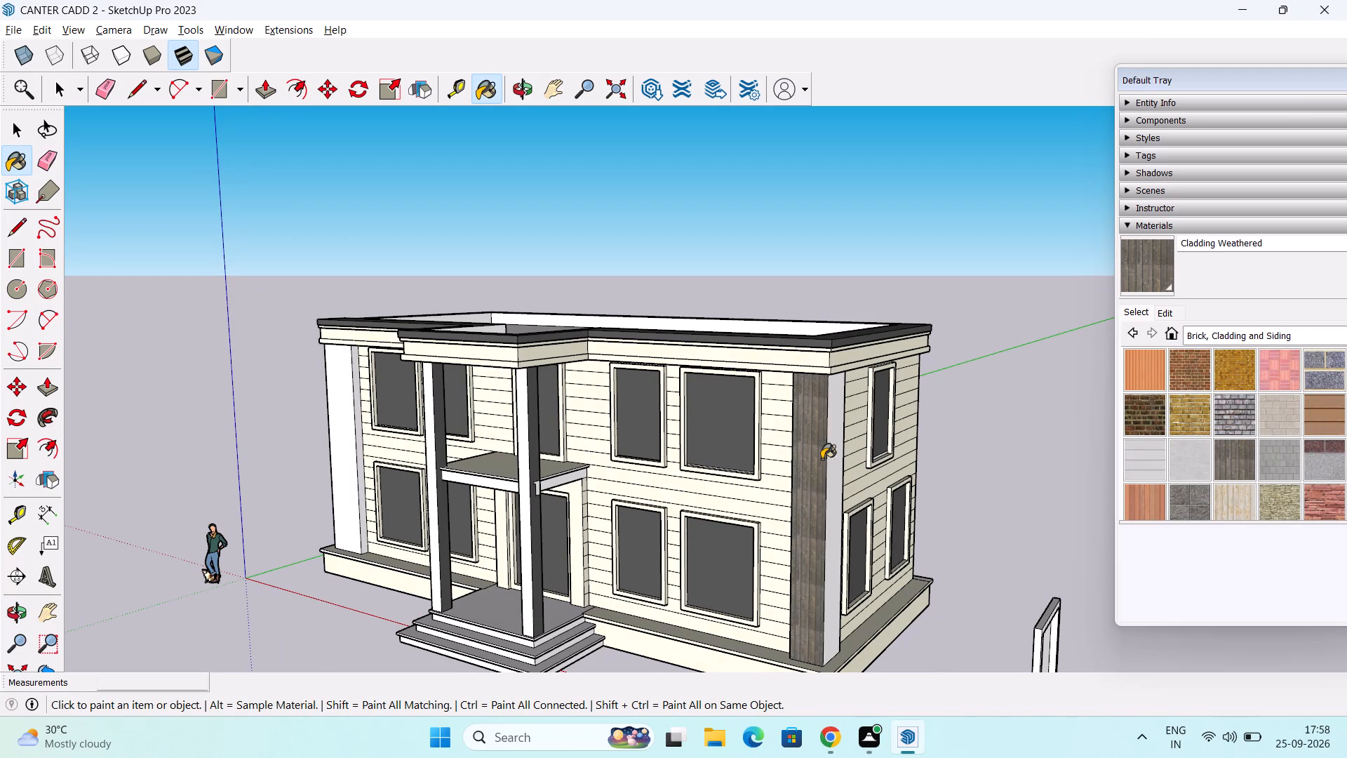
scroll(804, 488, up, 4)
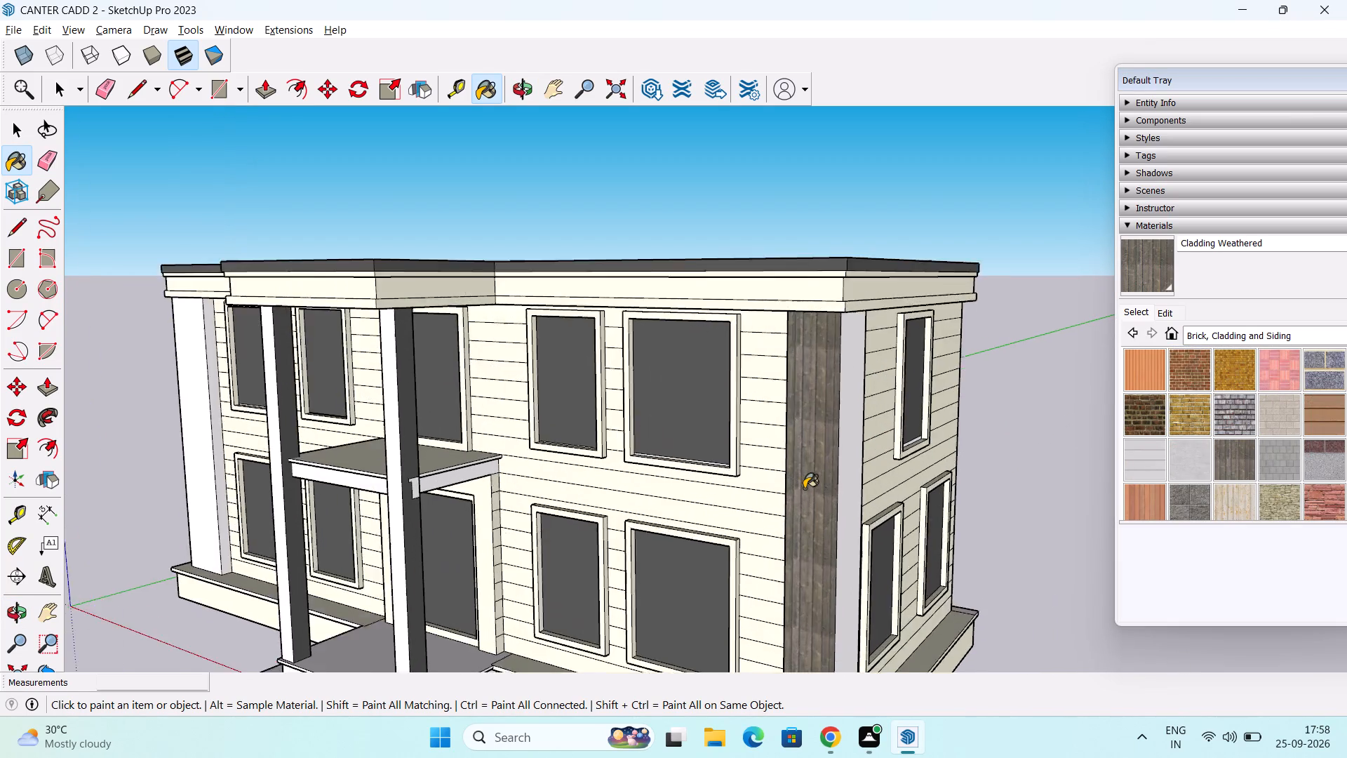
scroll(804, 488, up, 10)
scroll(838, 467, up, 12)
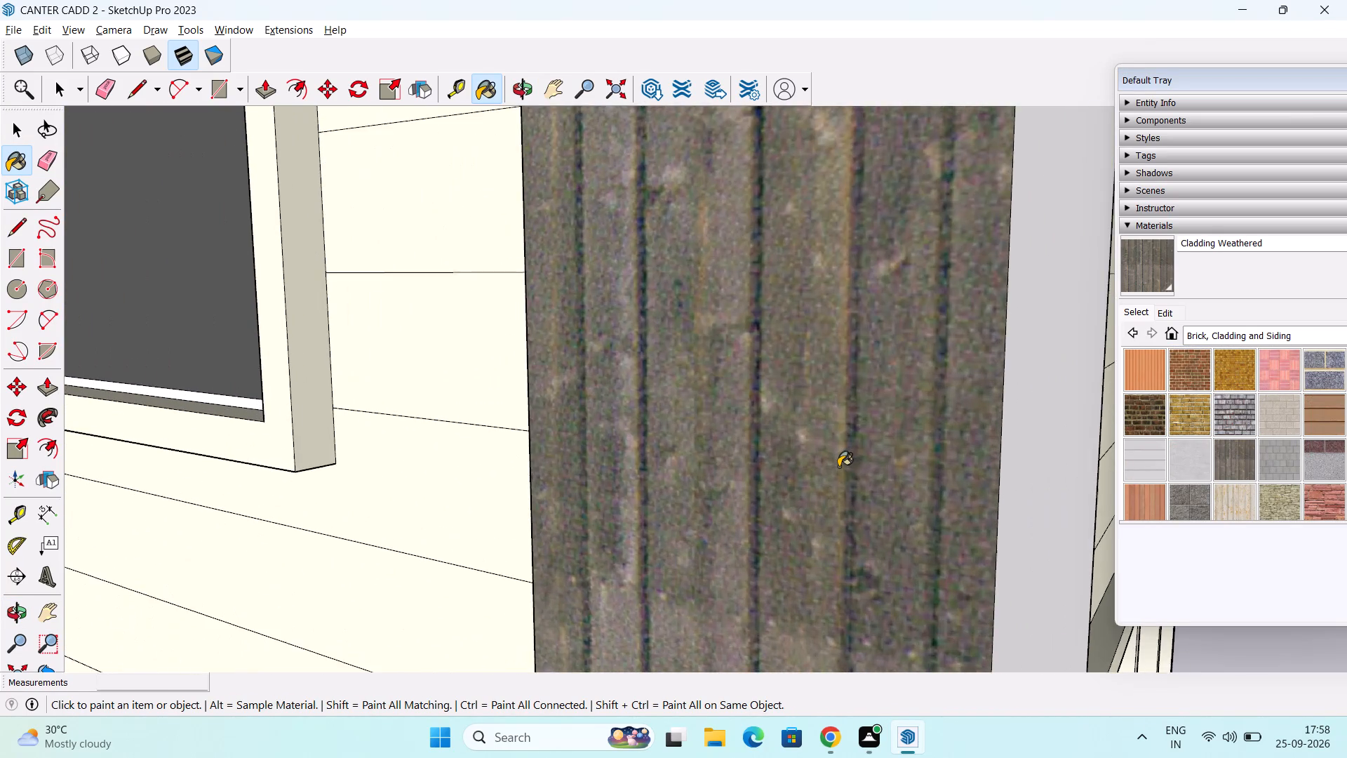
scroll(838, 467, down, 20)
scroll(838, 467, down, 2)
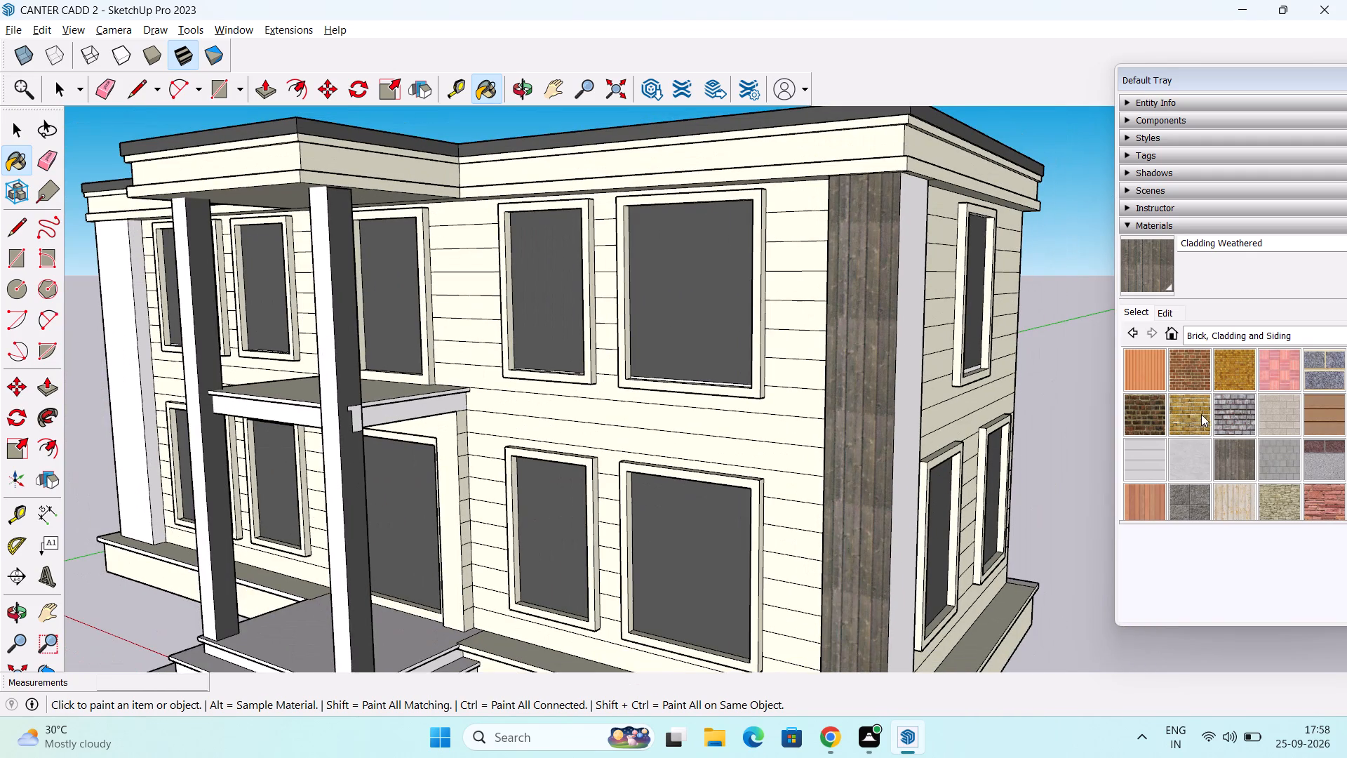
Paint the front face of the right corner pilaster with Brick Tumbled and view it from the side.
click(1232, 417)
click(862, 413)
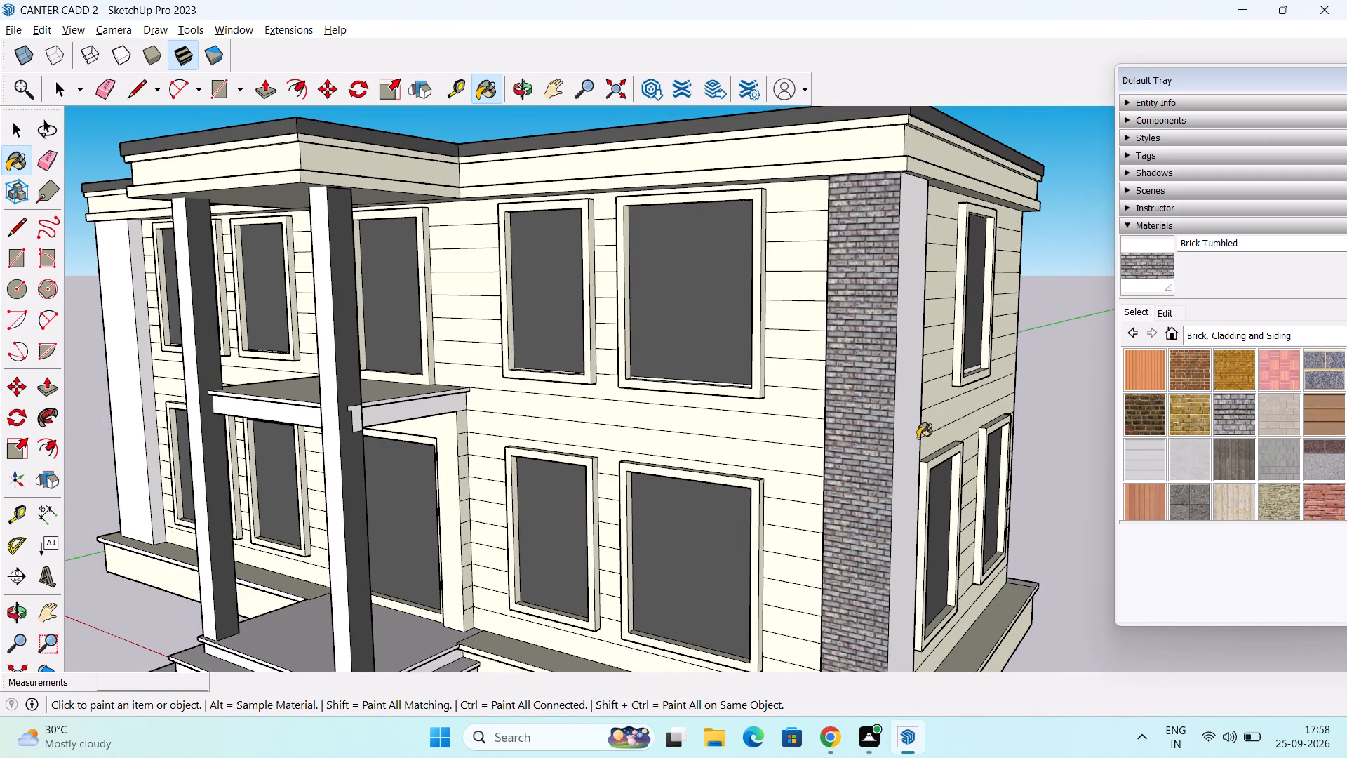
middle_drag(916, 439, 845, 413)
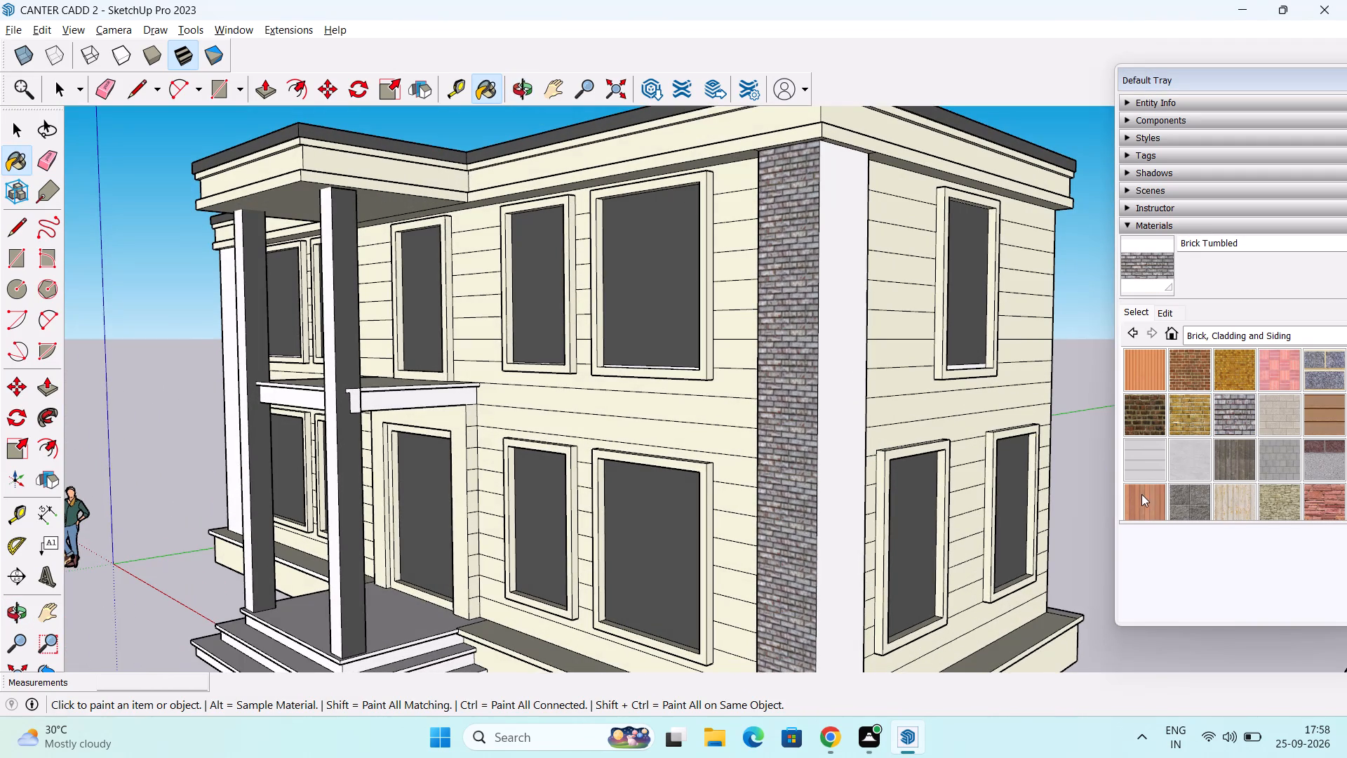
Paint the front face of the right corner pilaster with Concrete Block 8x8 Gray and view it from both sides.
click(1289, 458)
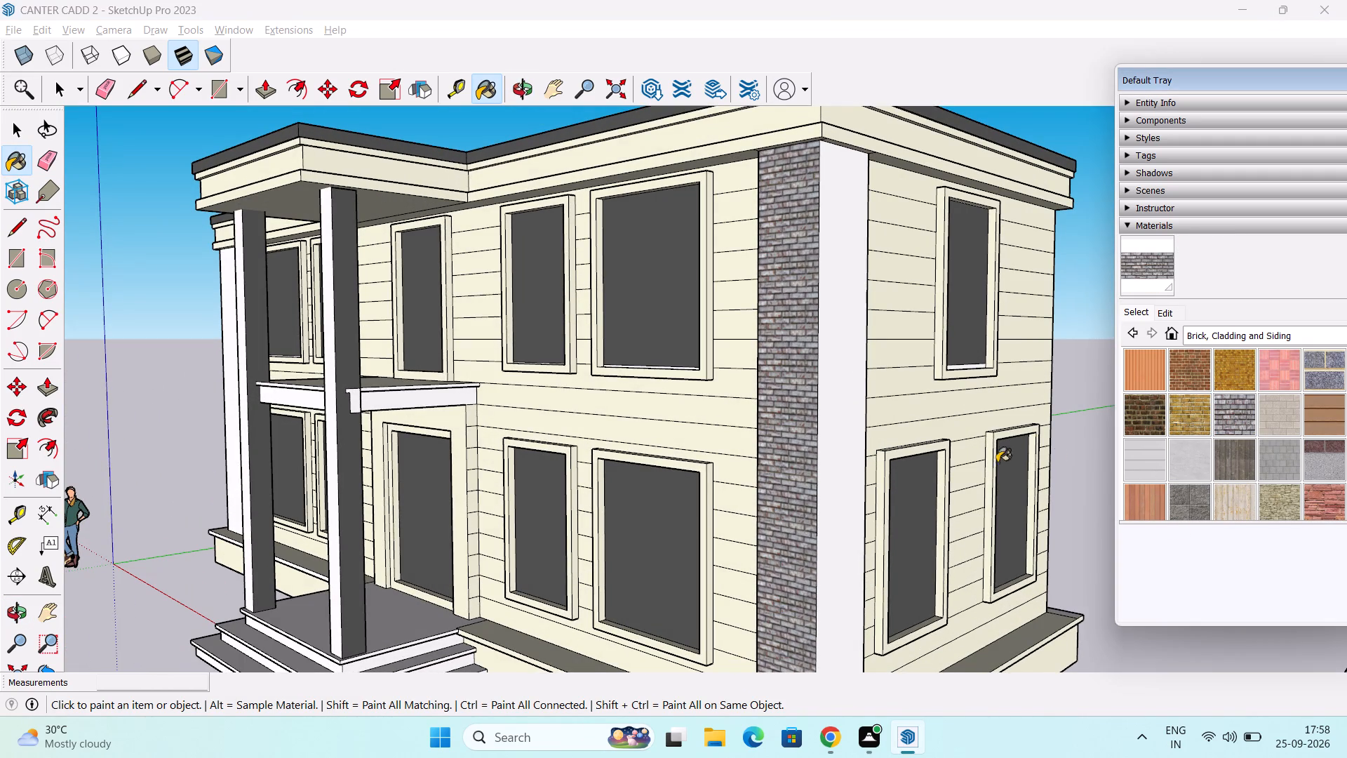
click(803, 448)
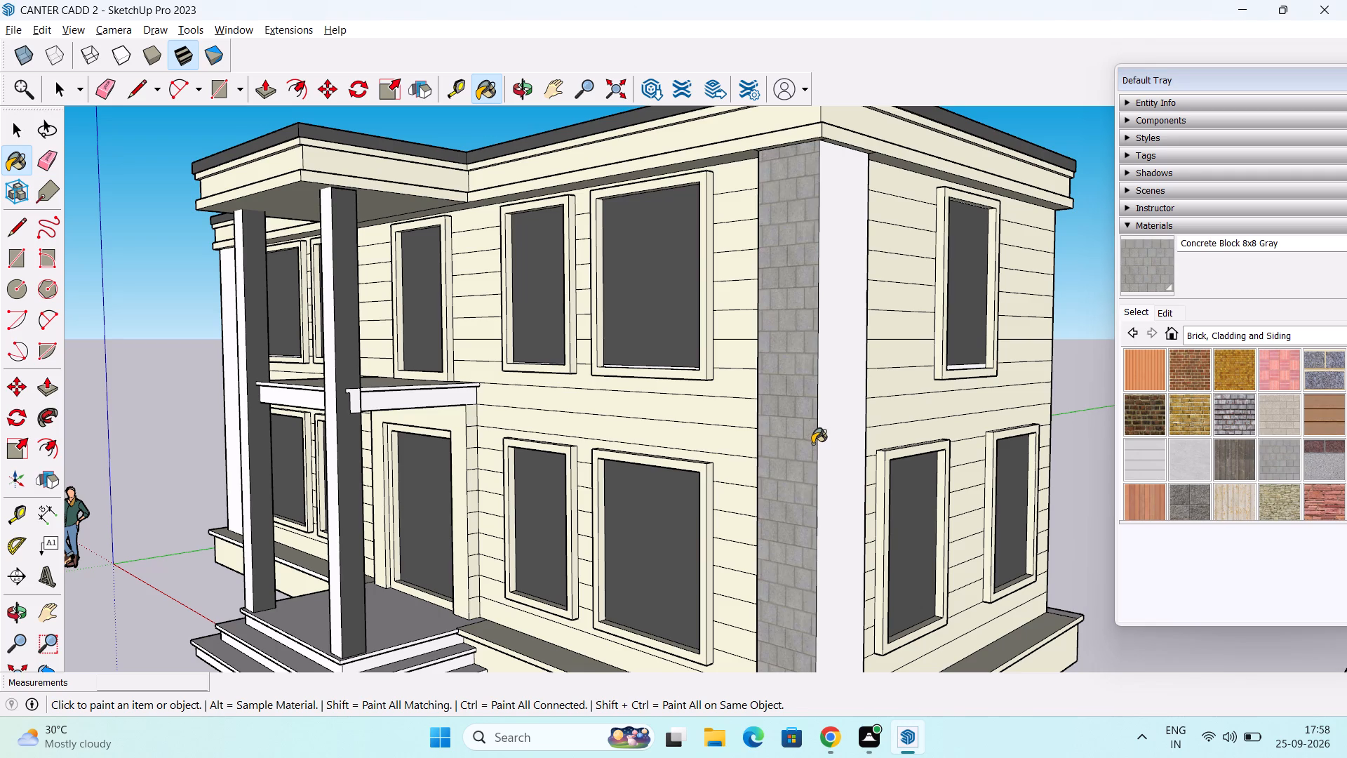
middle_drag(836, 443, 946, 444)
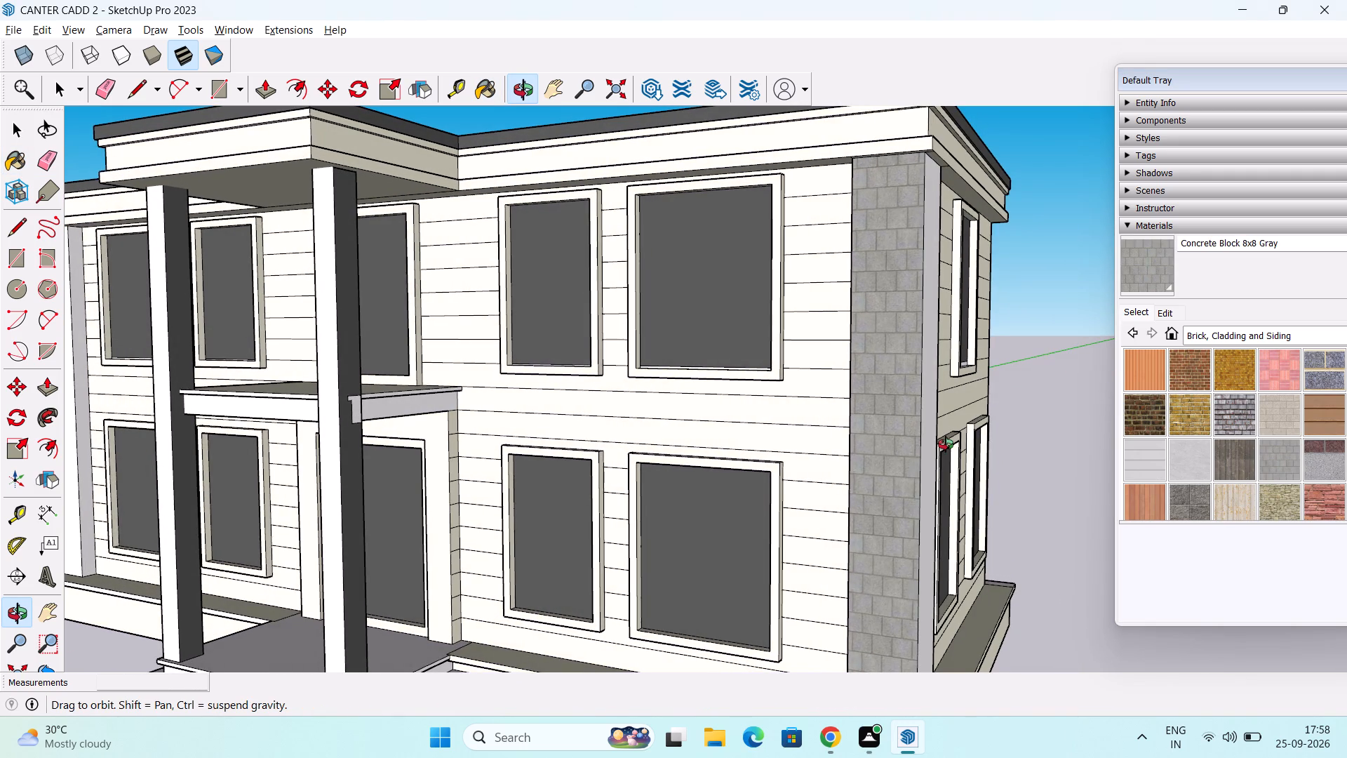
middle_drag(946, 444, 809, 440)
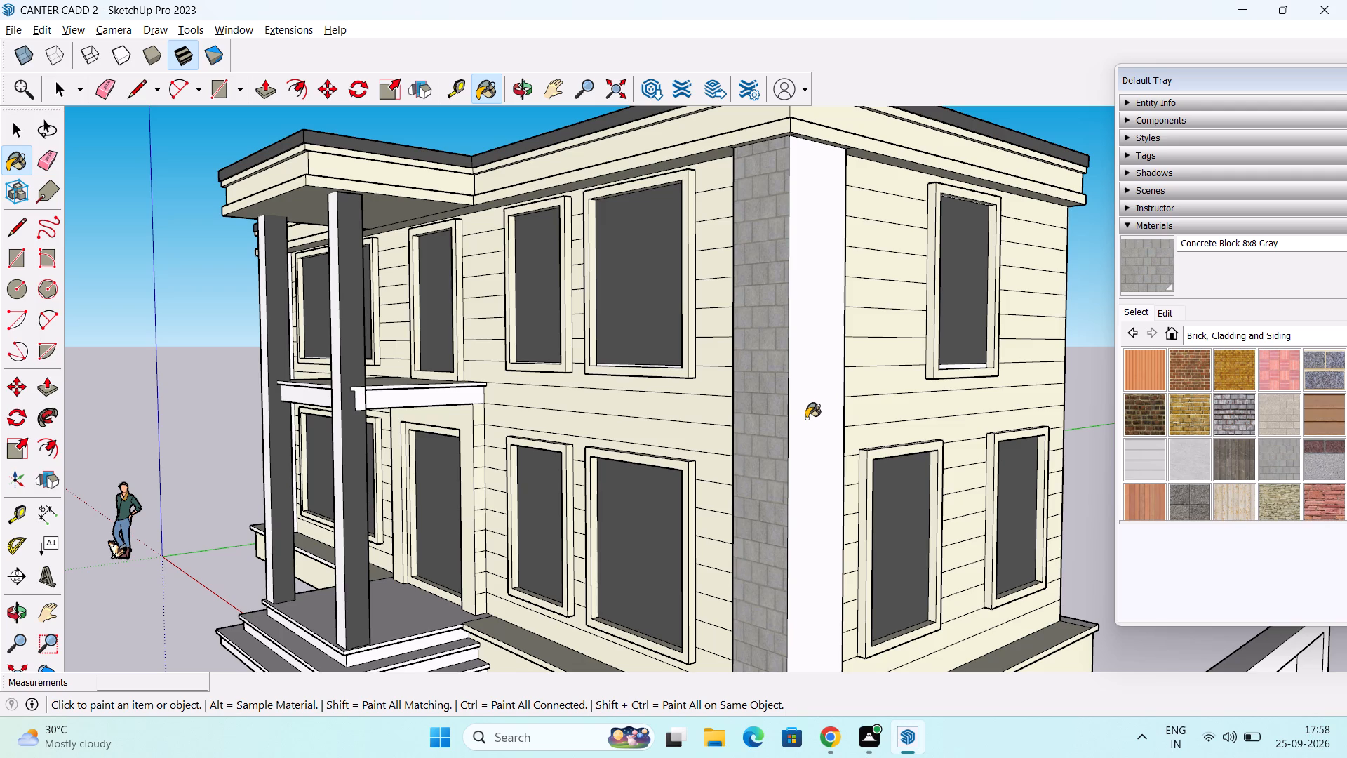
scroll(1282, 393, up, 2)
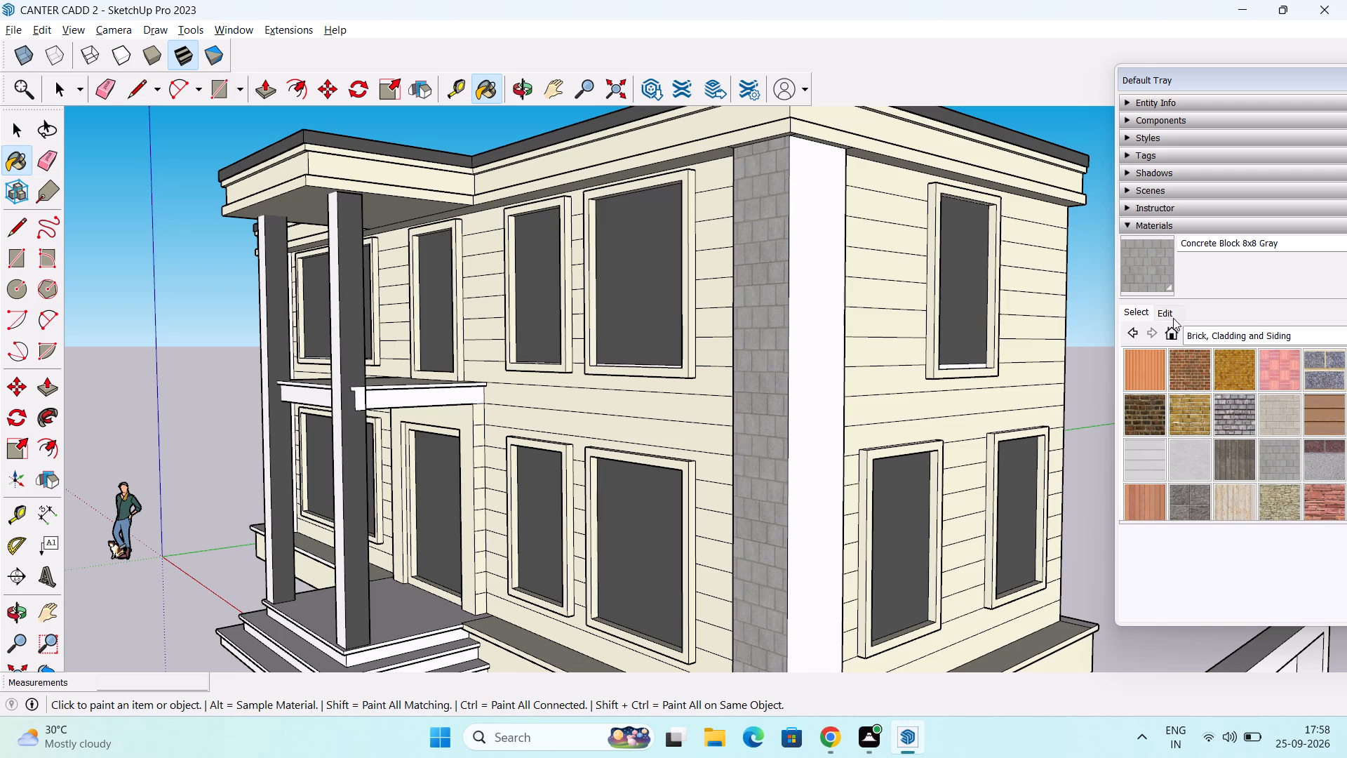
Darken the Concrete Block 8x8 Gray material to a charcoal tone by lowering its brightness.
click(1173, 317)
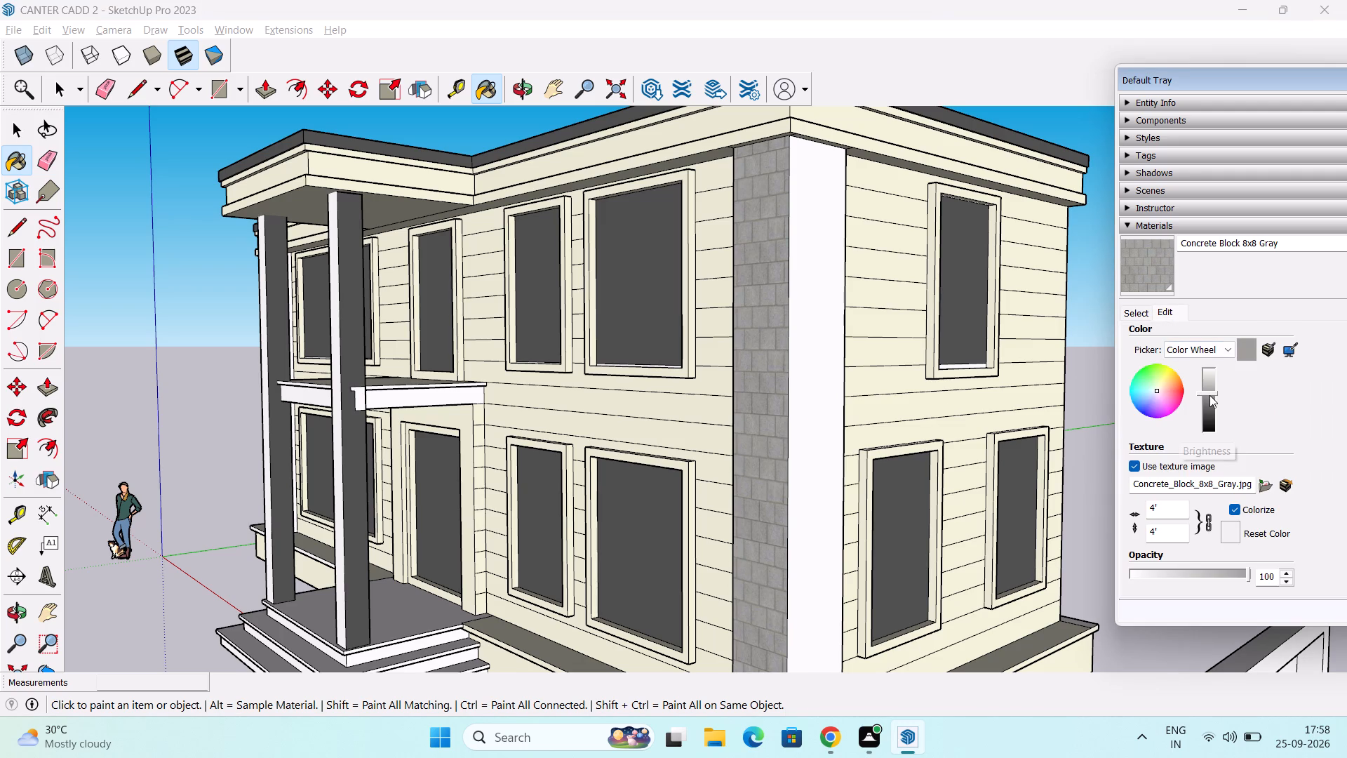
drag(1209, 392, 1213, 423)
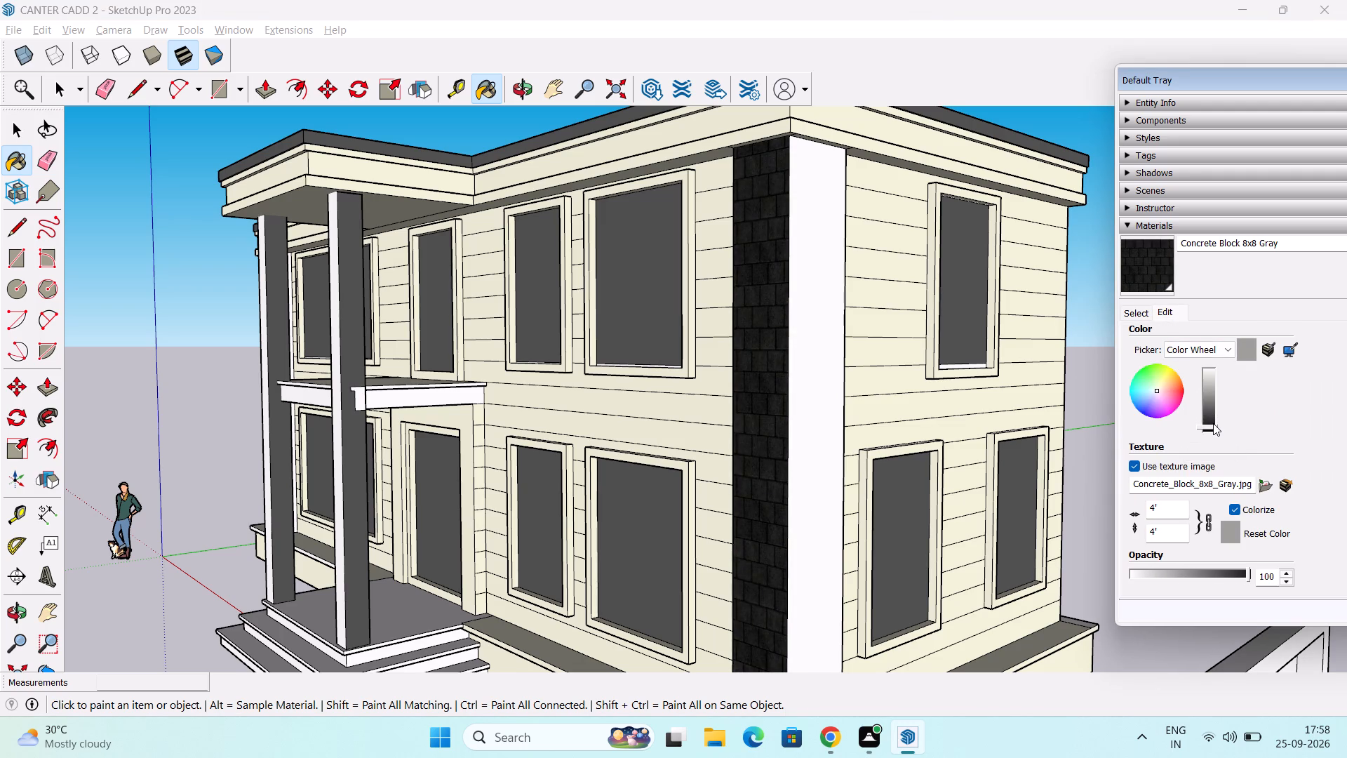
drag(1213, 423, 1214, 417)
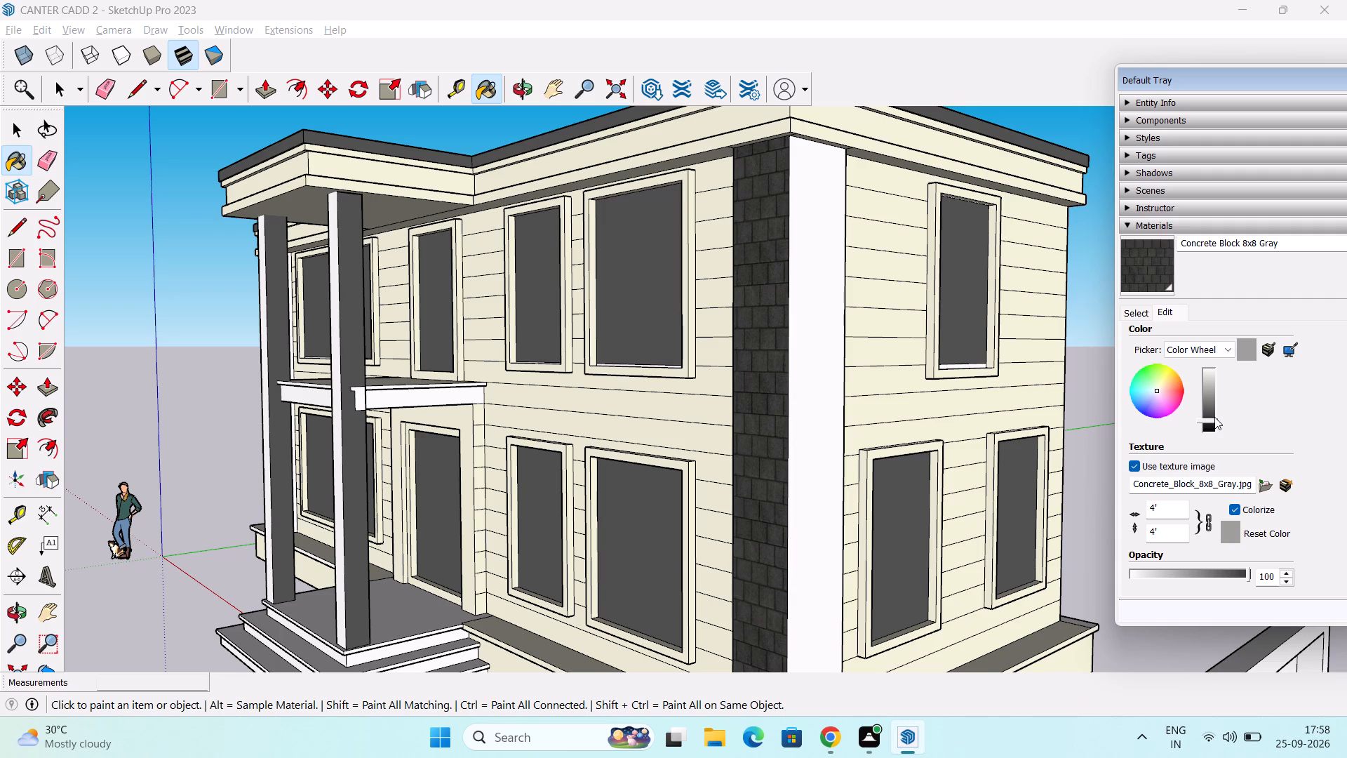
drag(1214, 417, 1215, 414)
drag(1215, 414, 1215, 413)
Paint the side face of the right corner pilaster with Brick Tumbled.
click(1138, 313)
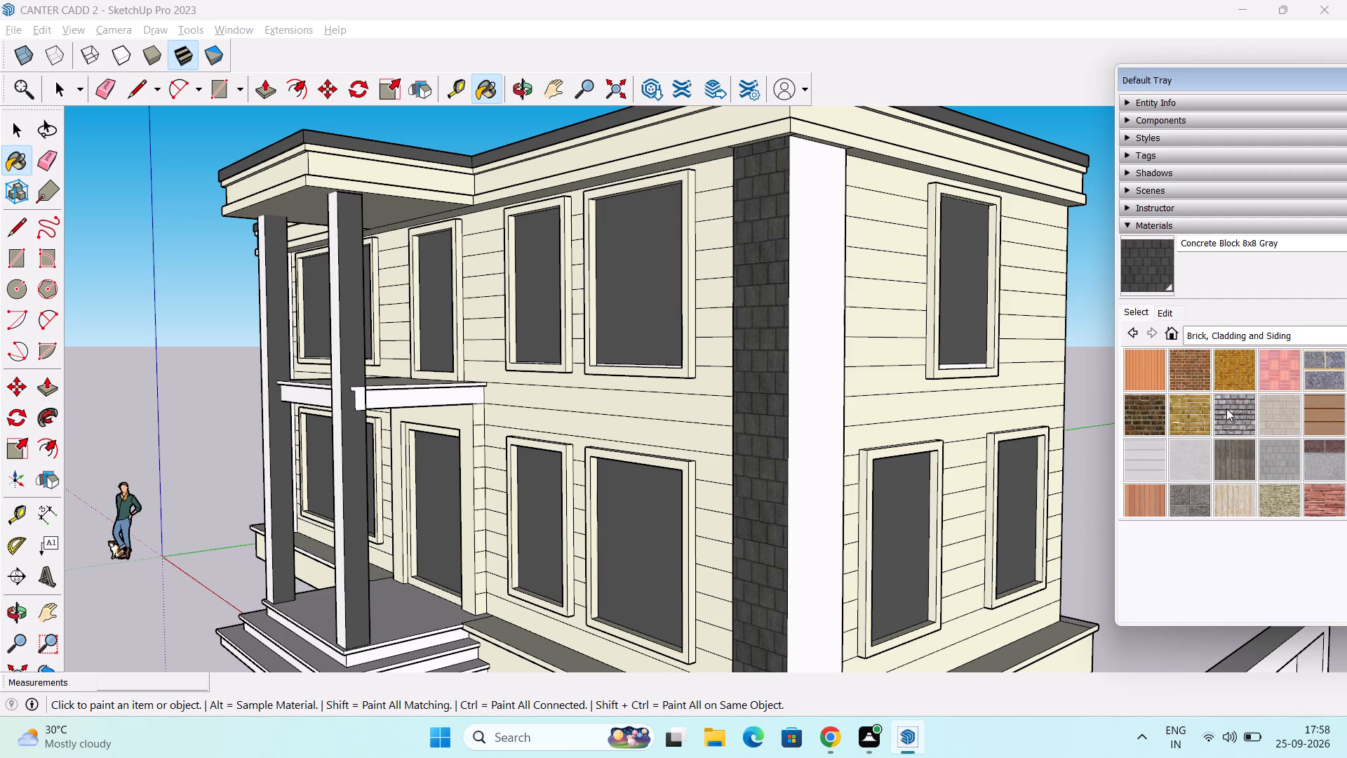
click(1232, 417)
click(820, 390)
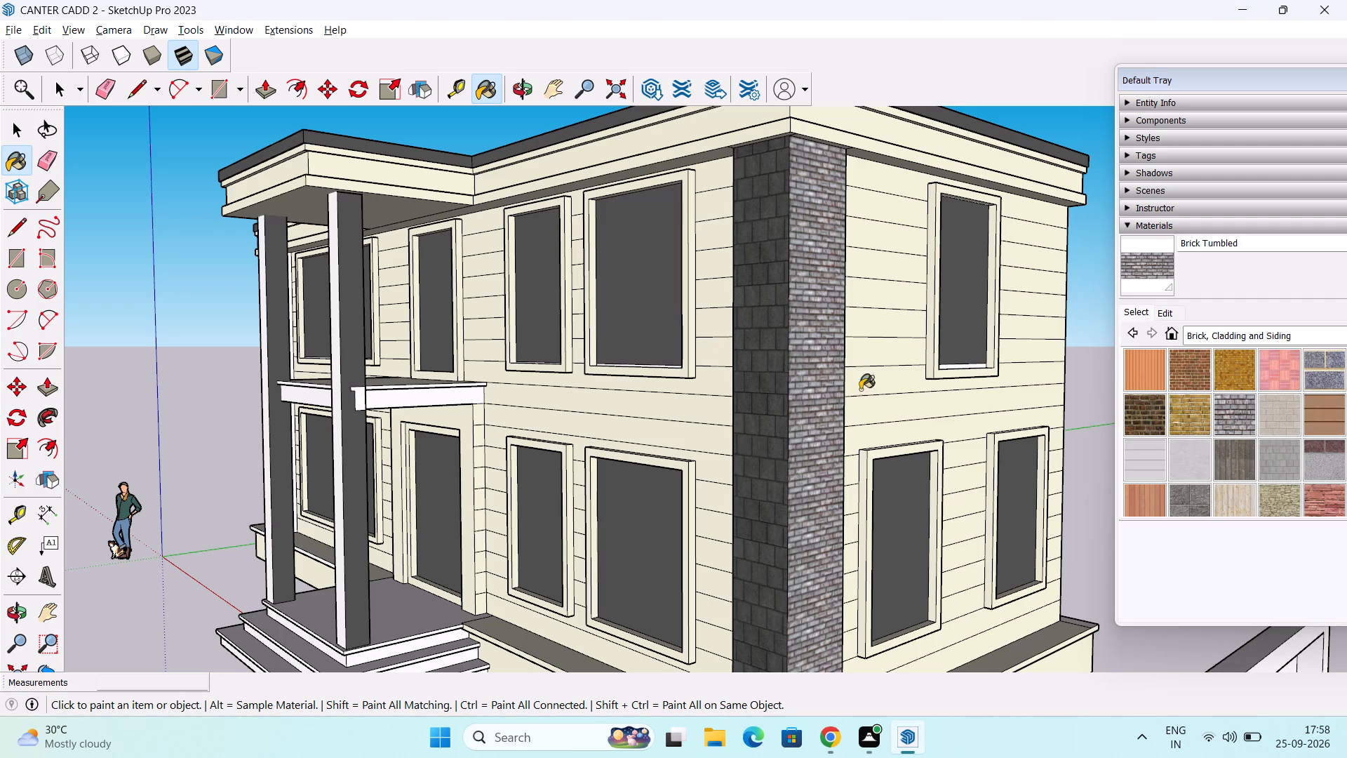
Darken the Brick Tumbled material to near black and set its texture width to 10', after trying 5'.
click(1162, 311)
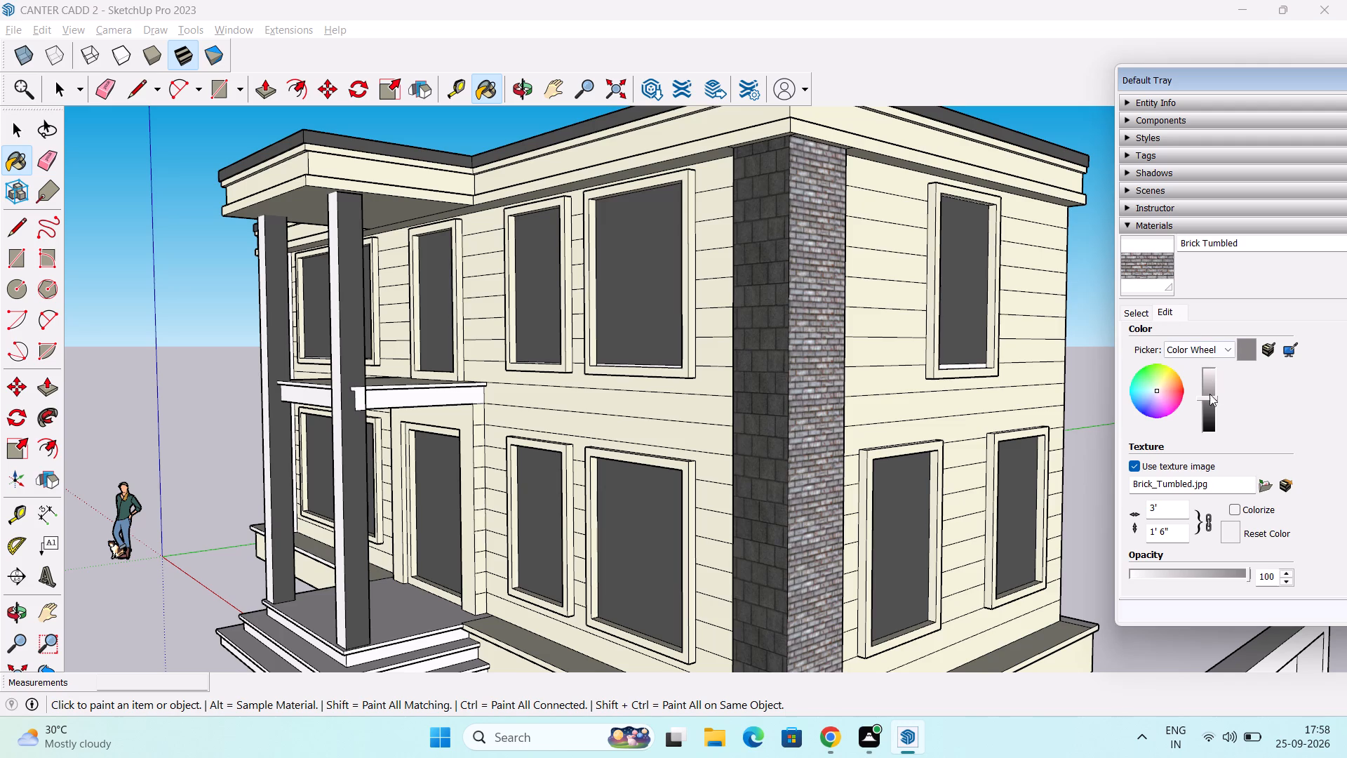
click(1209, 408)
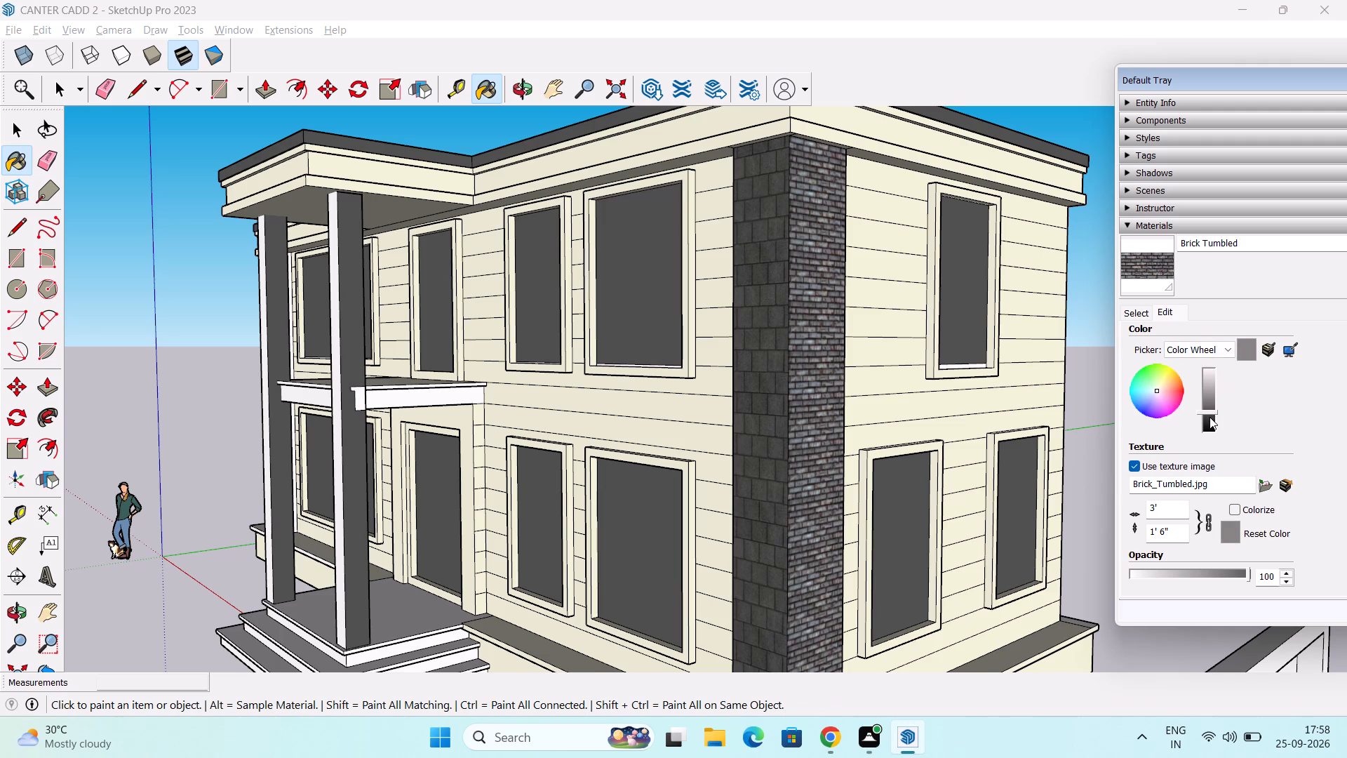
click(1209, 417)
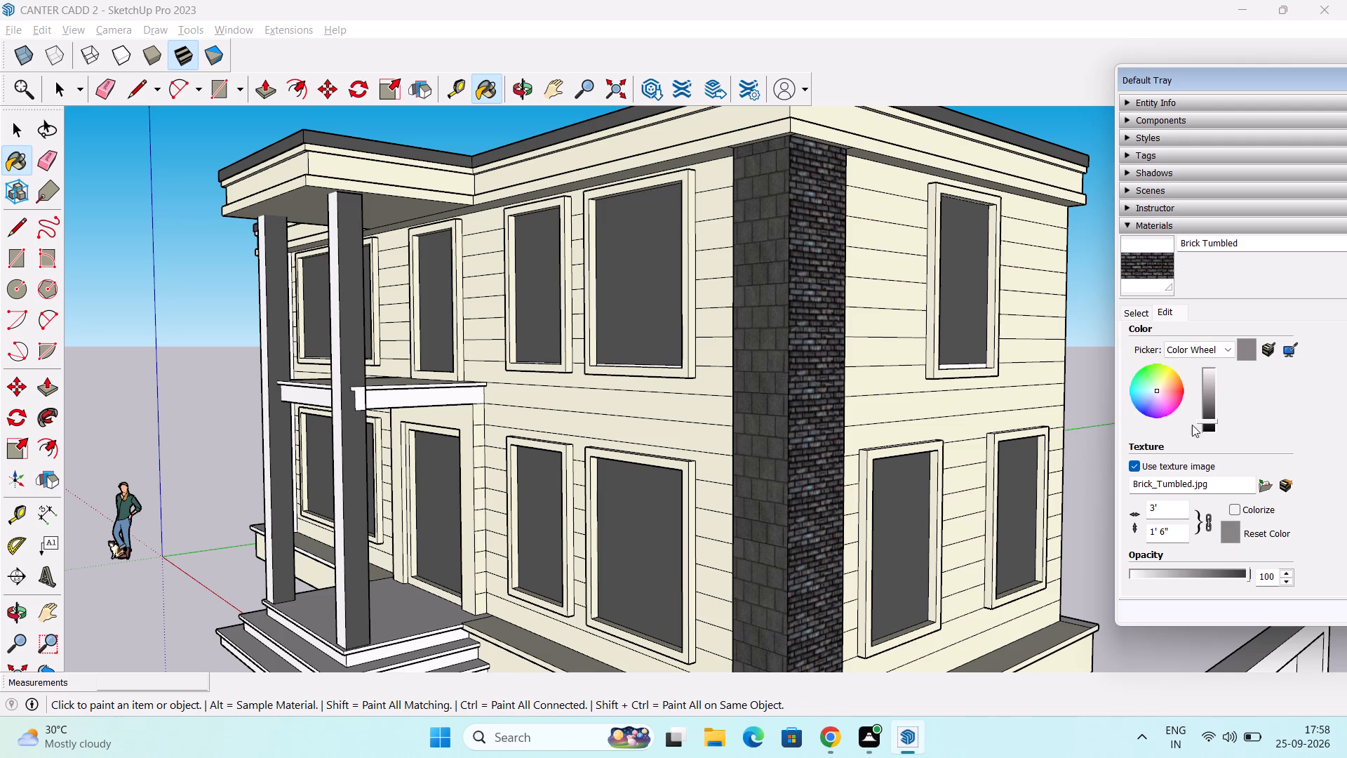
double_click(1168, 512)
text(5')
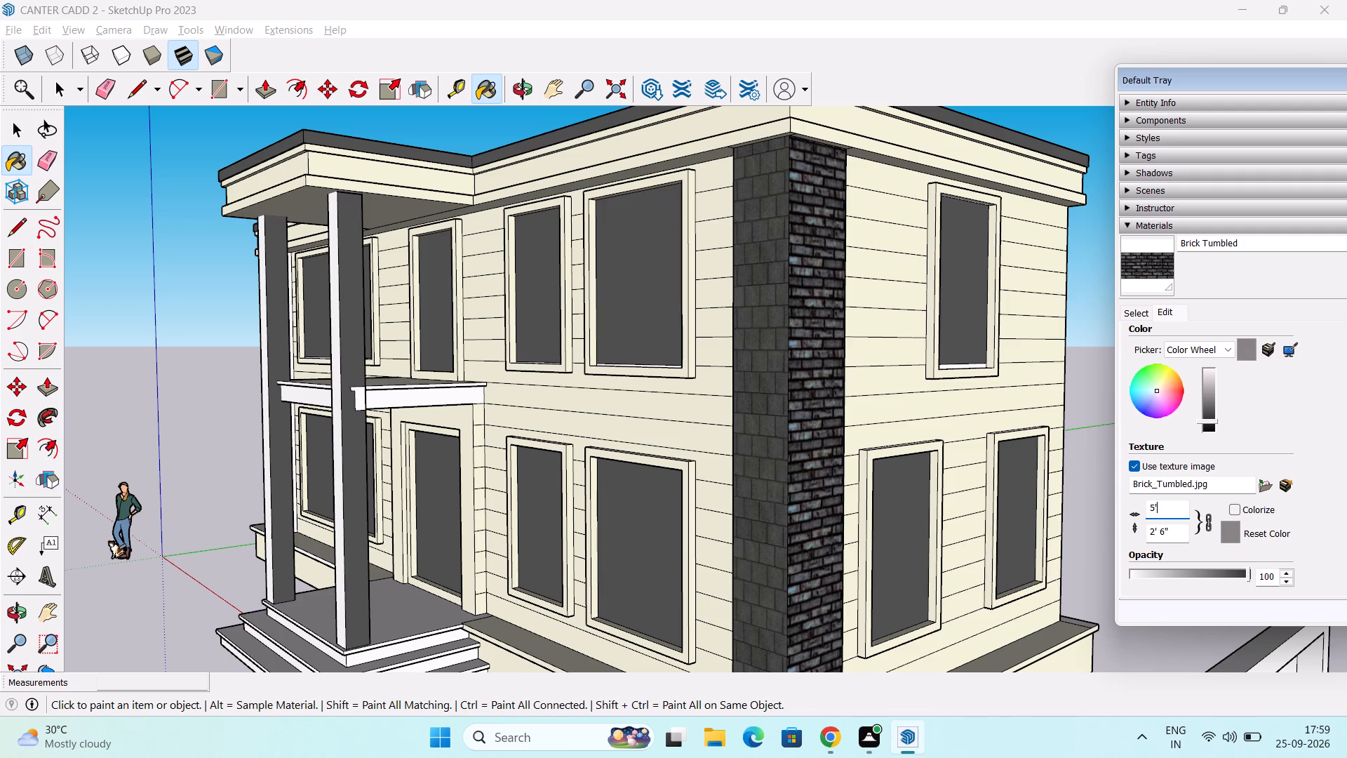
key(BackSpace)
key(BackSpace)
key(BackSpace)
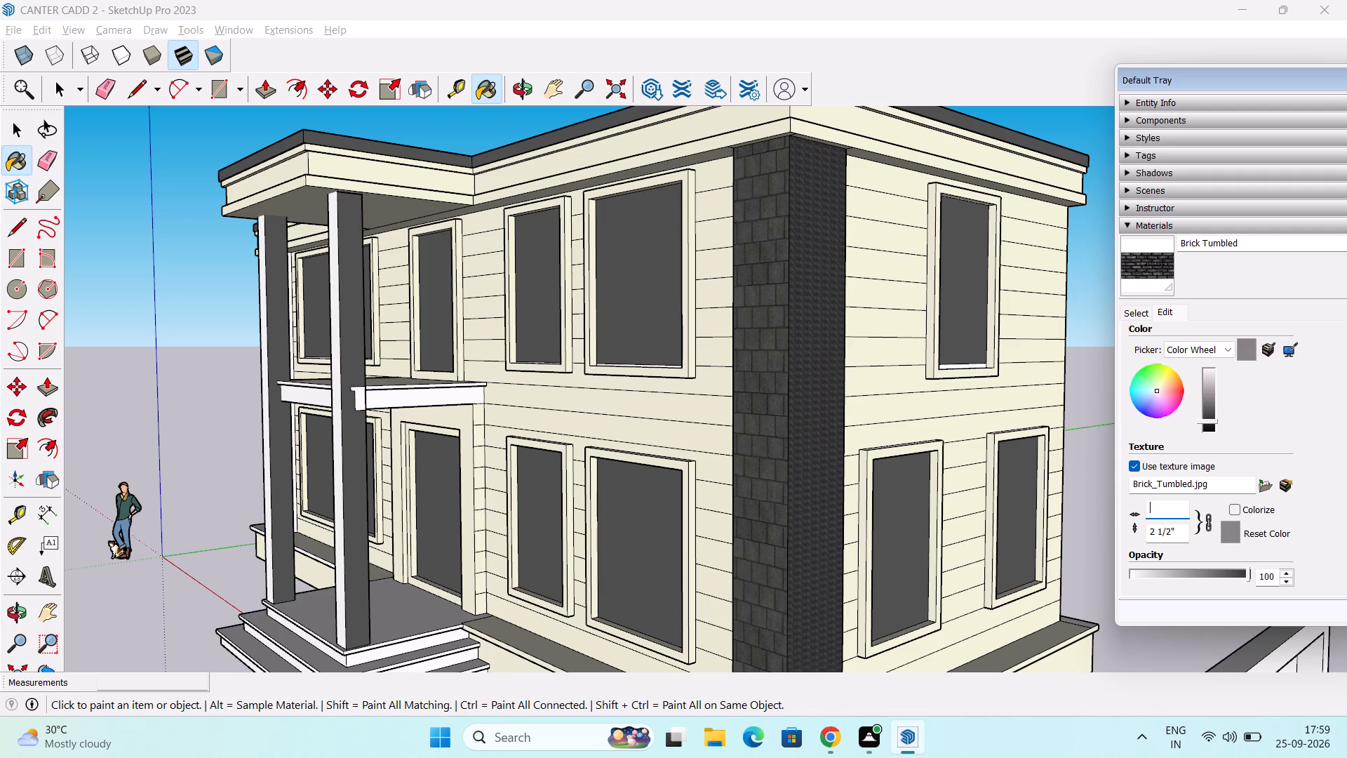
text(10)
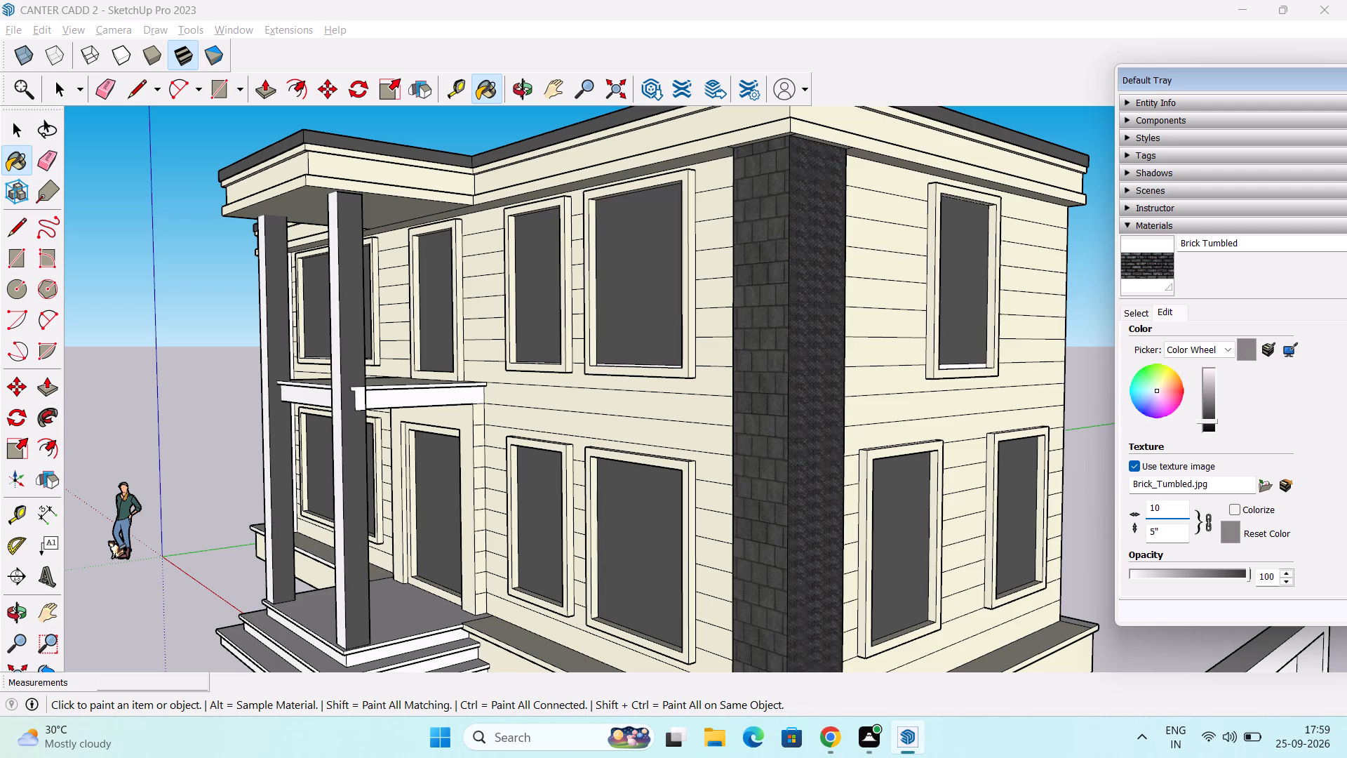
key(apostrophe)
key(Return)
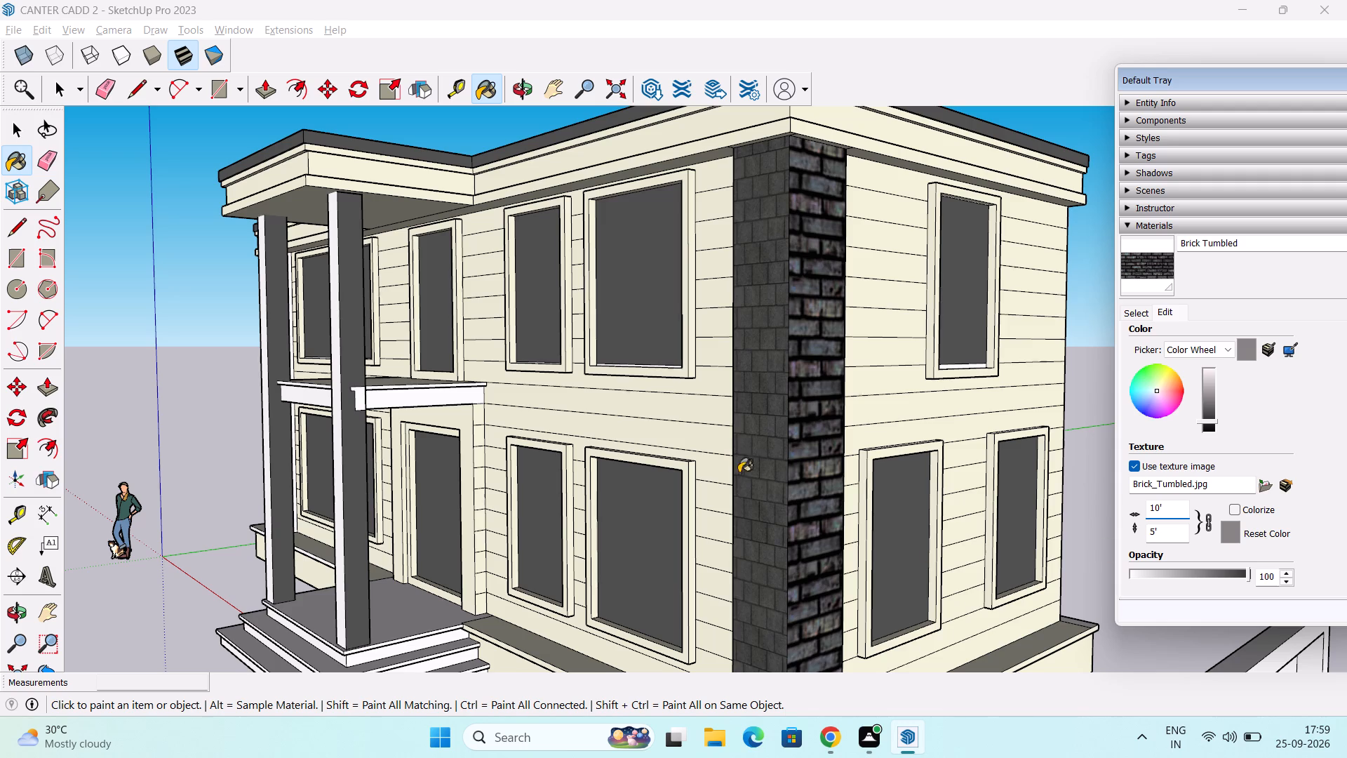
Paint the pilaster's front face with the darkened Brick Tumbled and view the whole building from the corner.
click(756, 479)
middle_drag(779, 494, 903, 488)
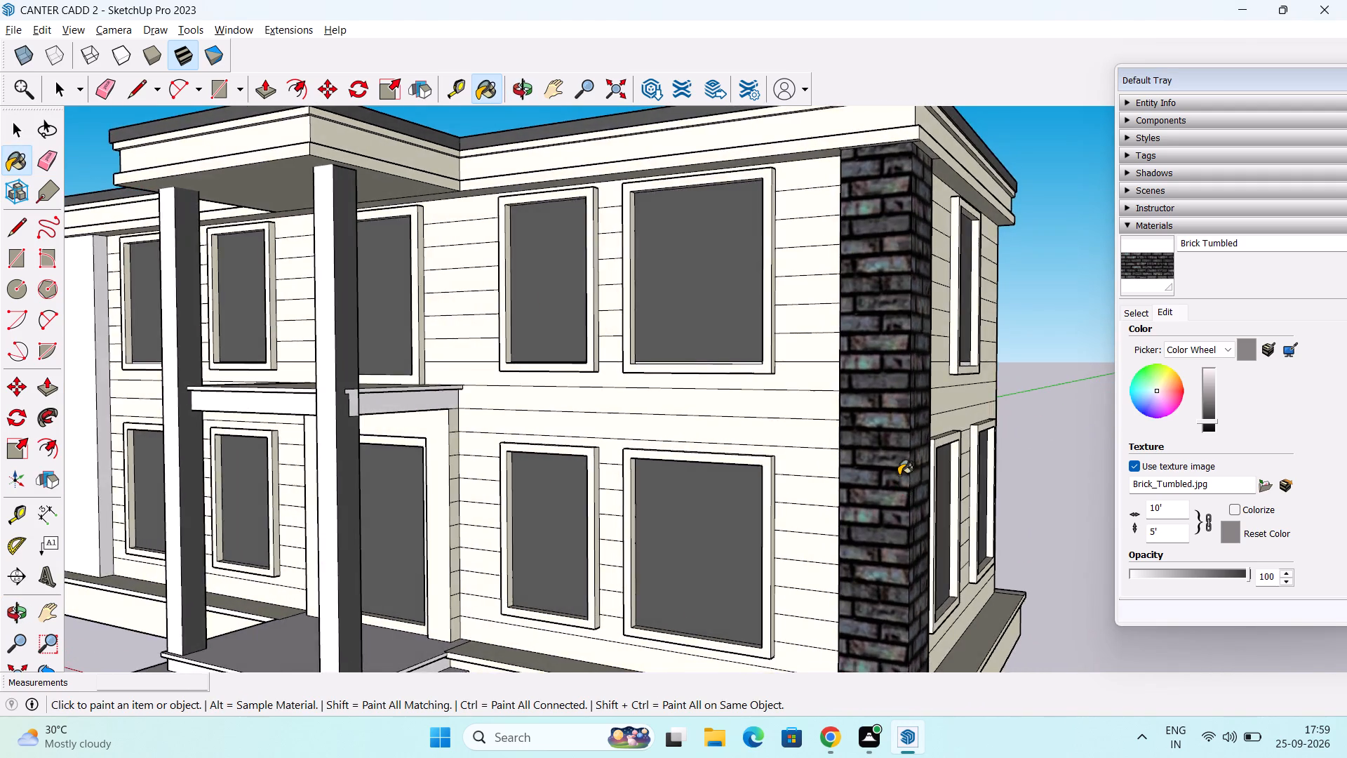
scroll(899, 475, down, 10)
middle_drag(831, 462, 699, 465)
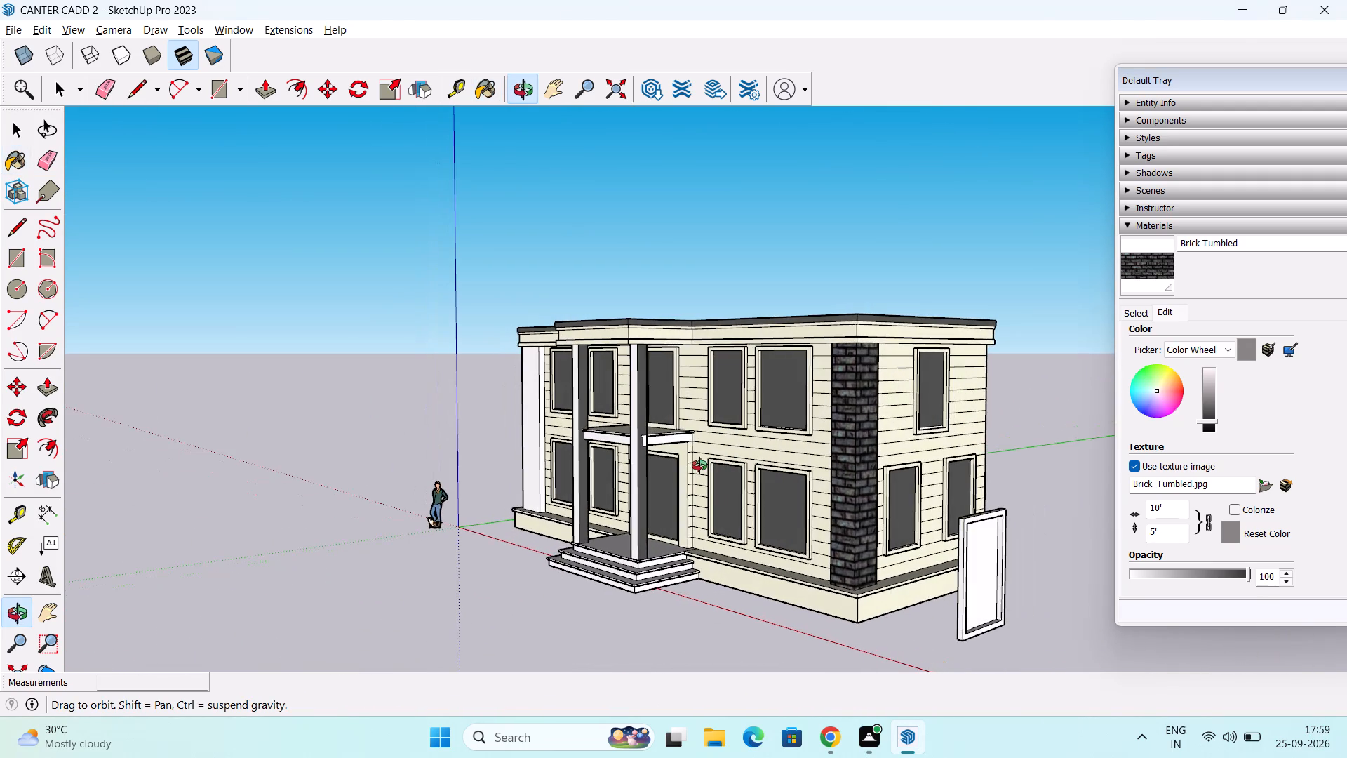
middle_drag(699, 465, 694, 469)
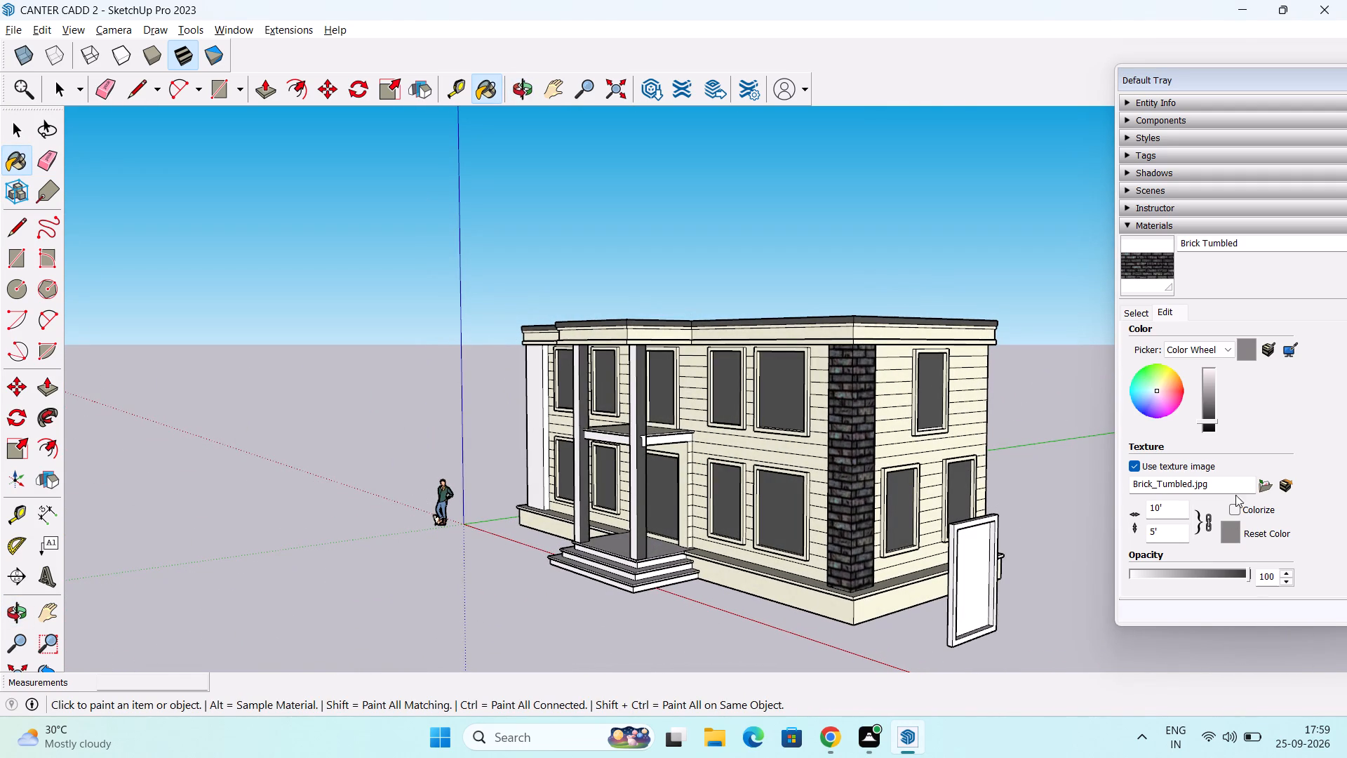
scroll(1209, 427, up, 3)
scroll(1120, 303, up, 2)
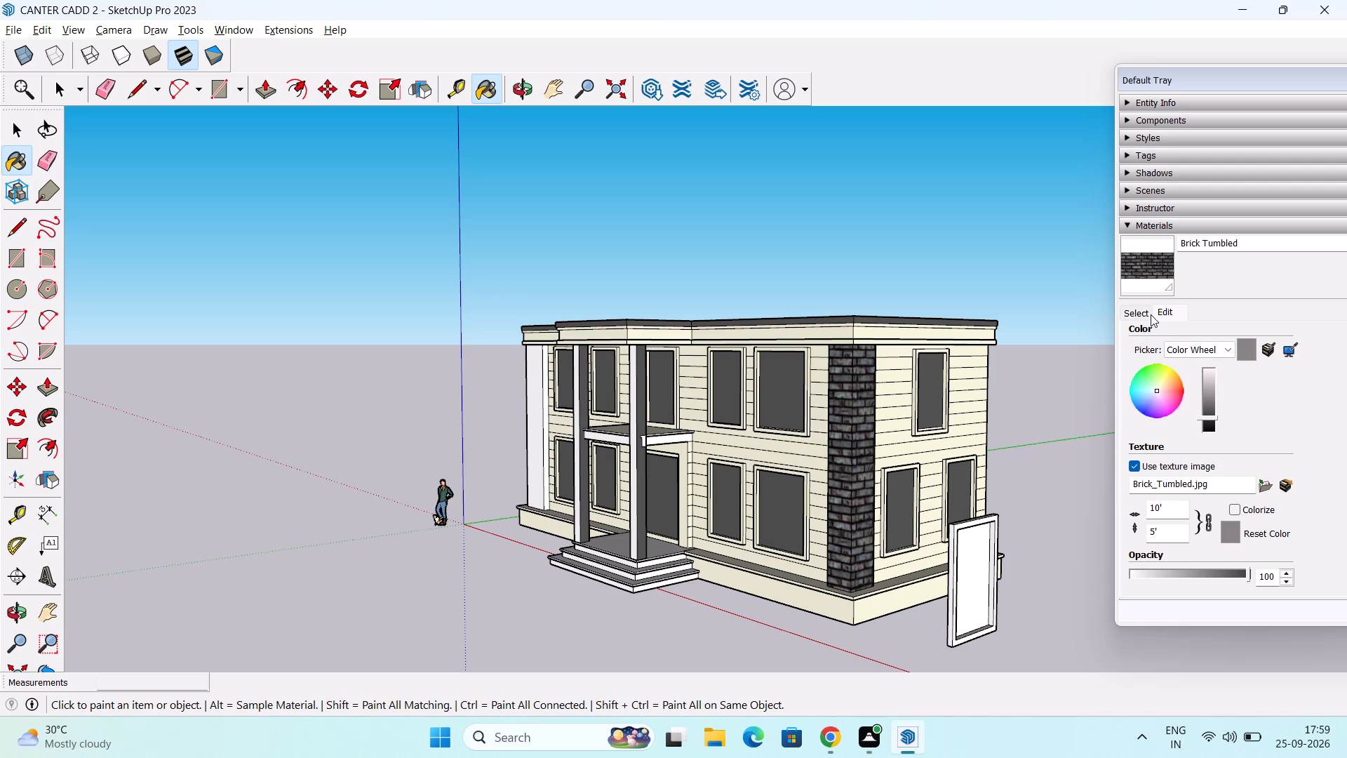
Repaint the front face of the right corner pilaster with Rough Square Concrete Block.
click(1143, 313)
scroll(1241, 456, up, 1)
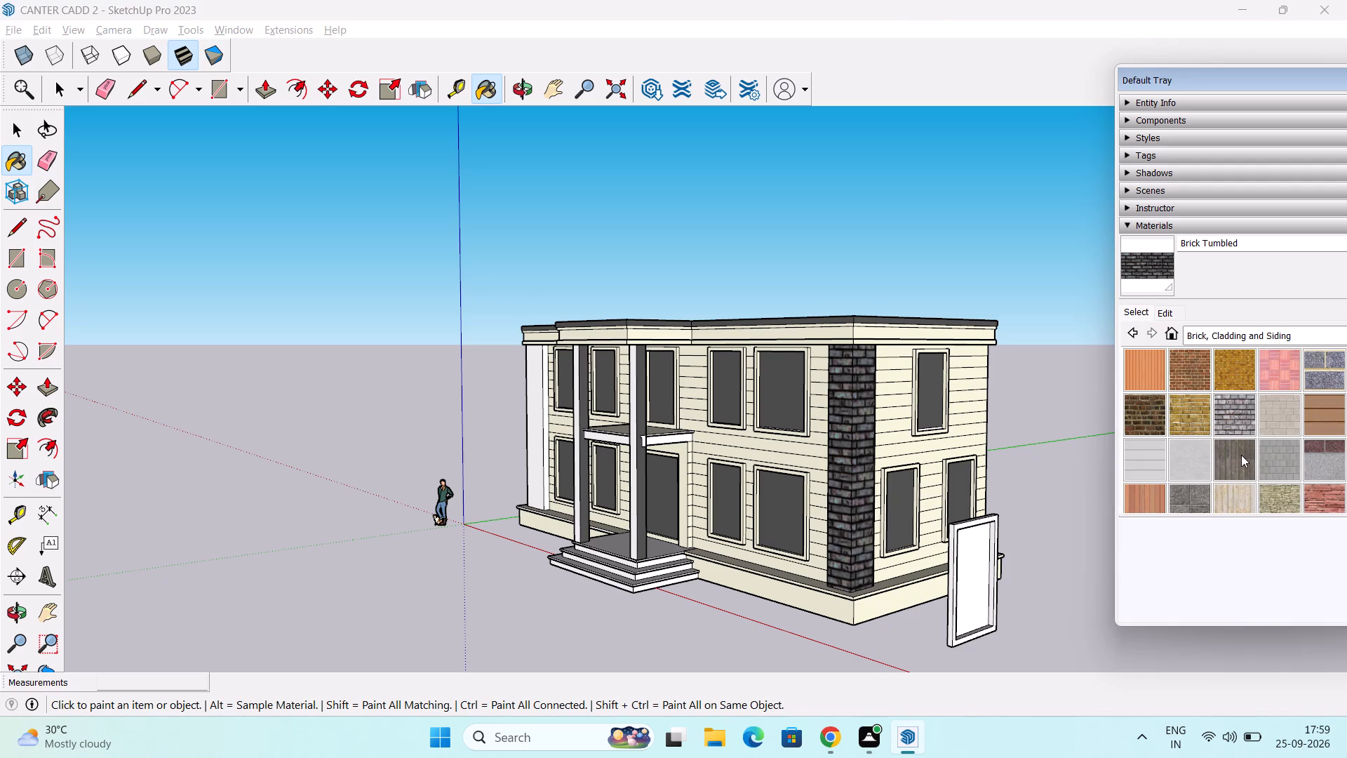
scroll(1241, 455, down, 2)
click(1186, 362)
scroll(943, 464, up, 2)
click(819, 430)
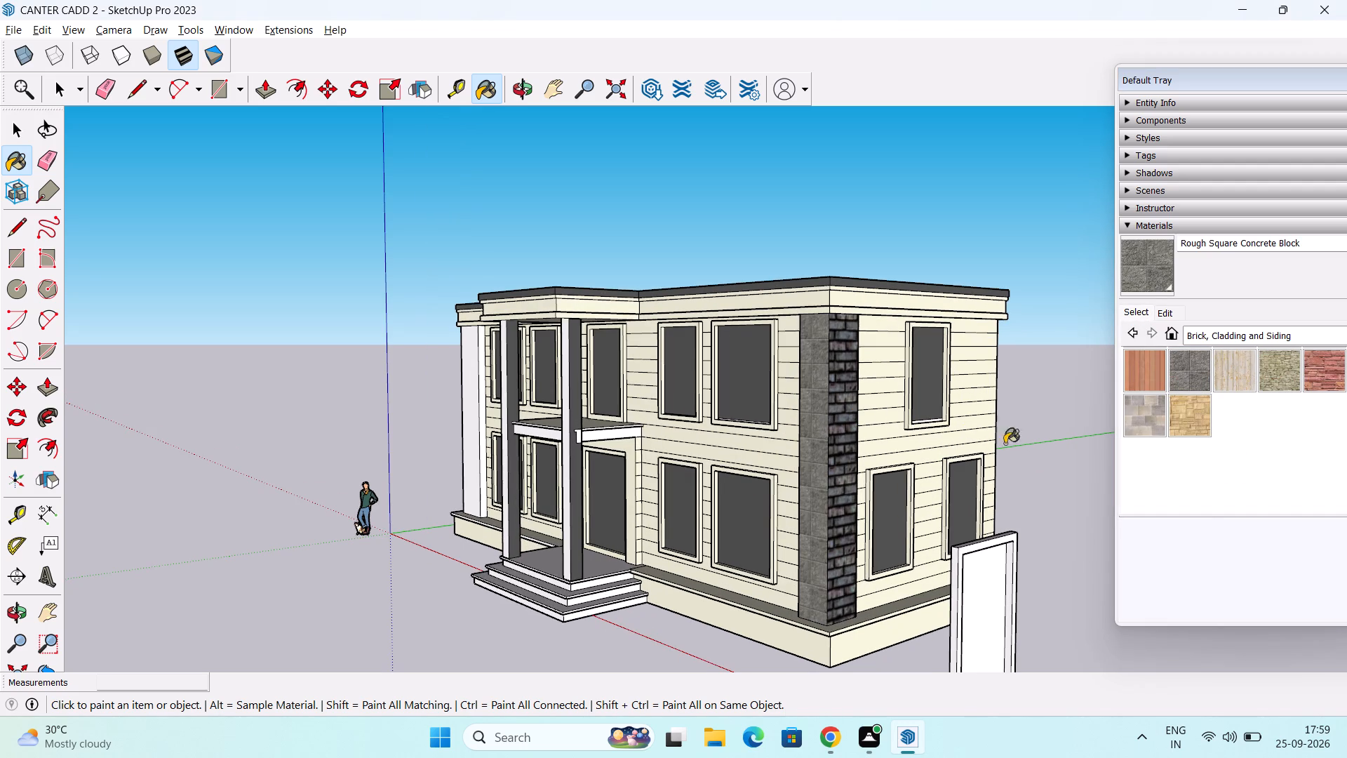
scroll(1036, 462, down, 1)
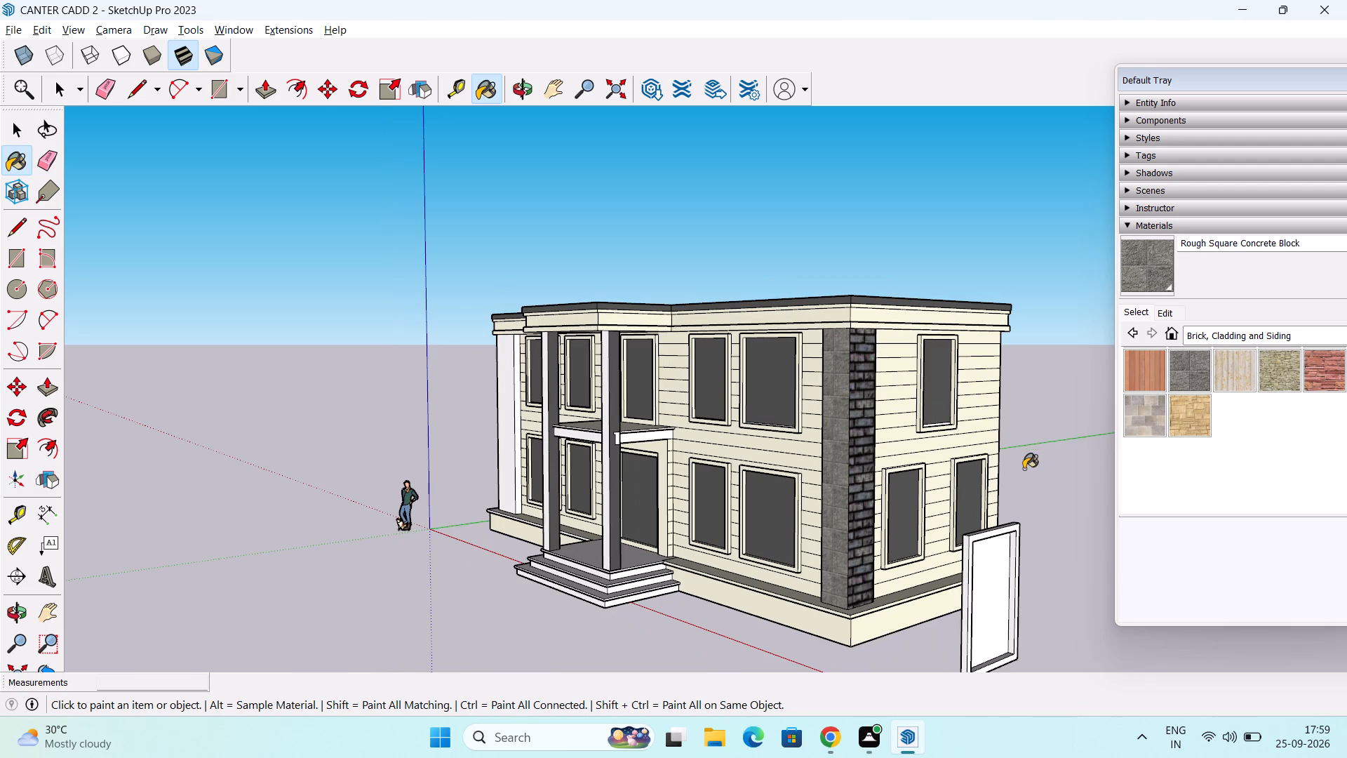
Darken the Rough Square Concrete Block material to charcoal and set its texture width to 1'.
click(1171, 314)
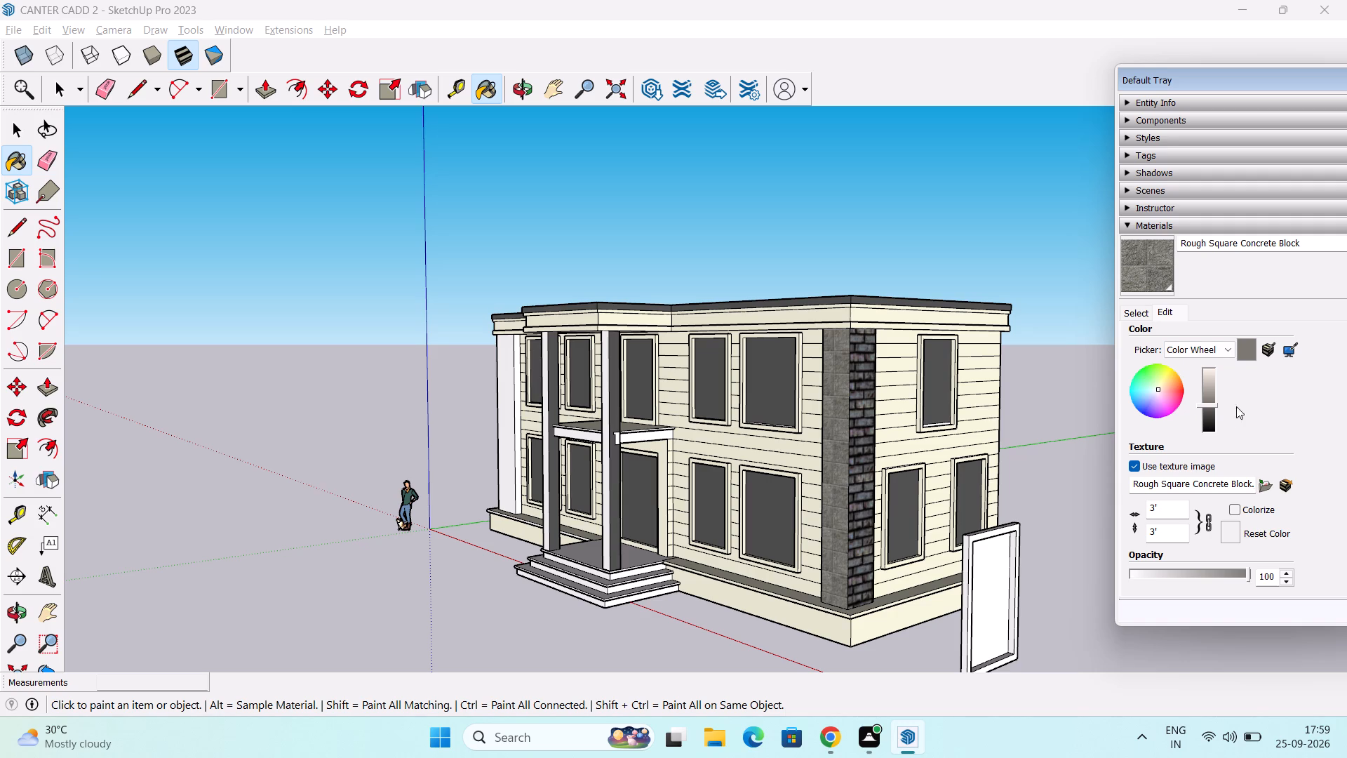
scroll(1191, 441, up, 1)
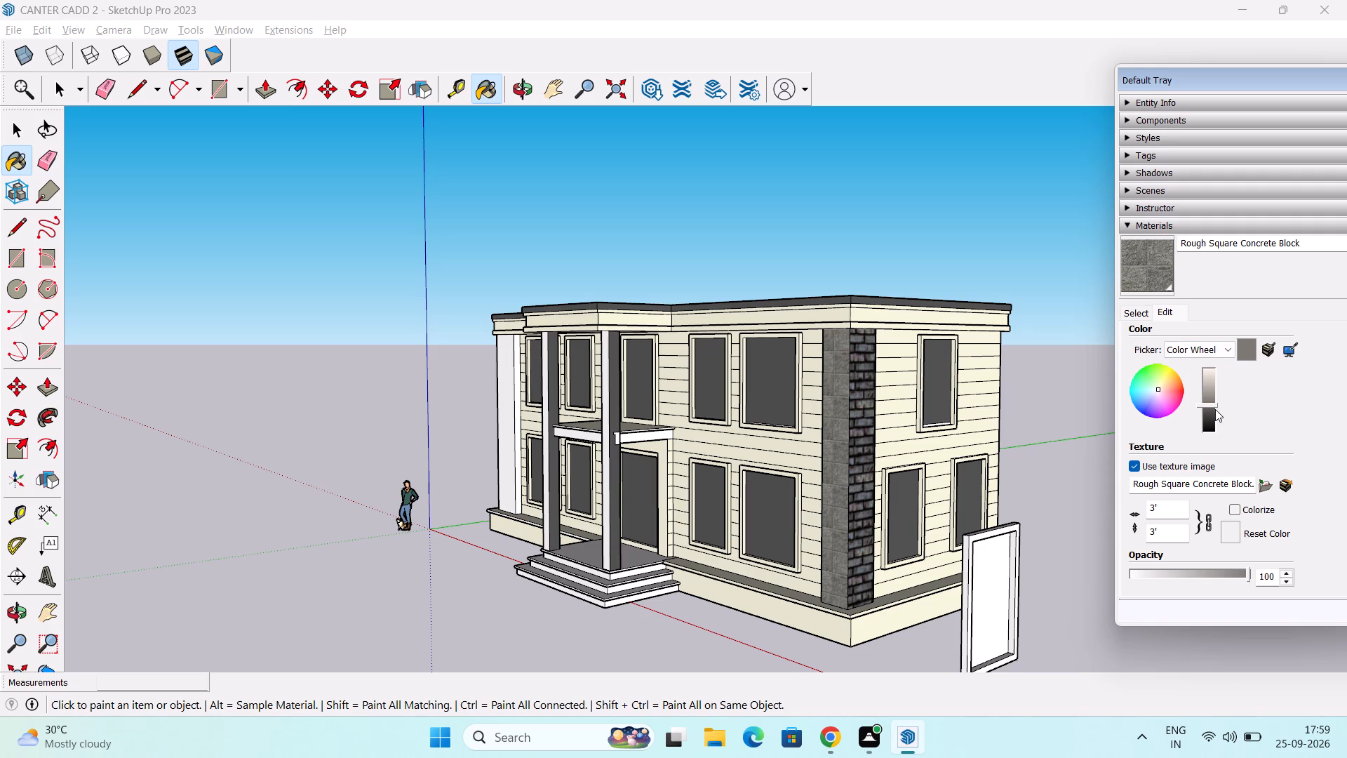
click(1206, 415)
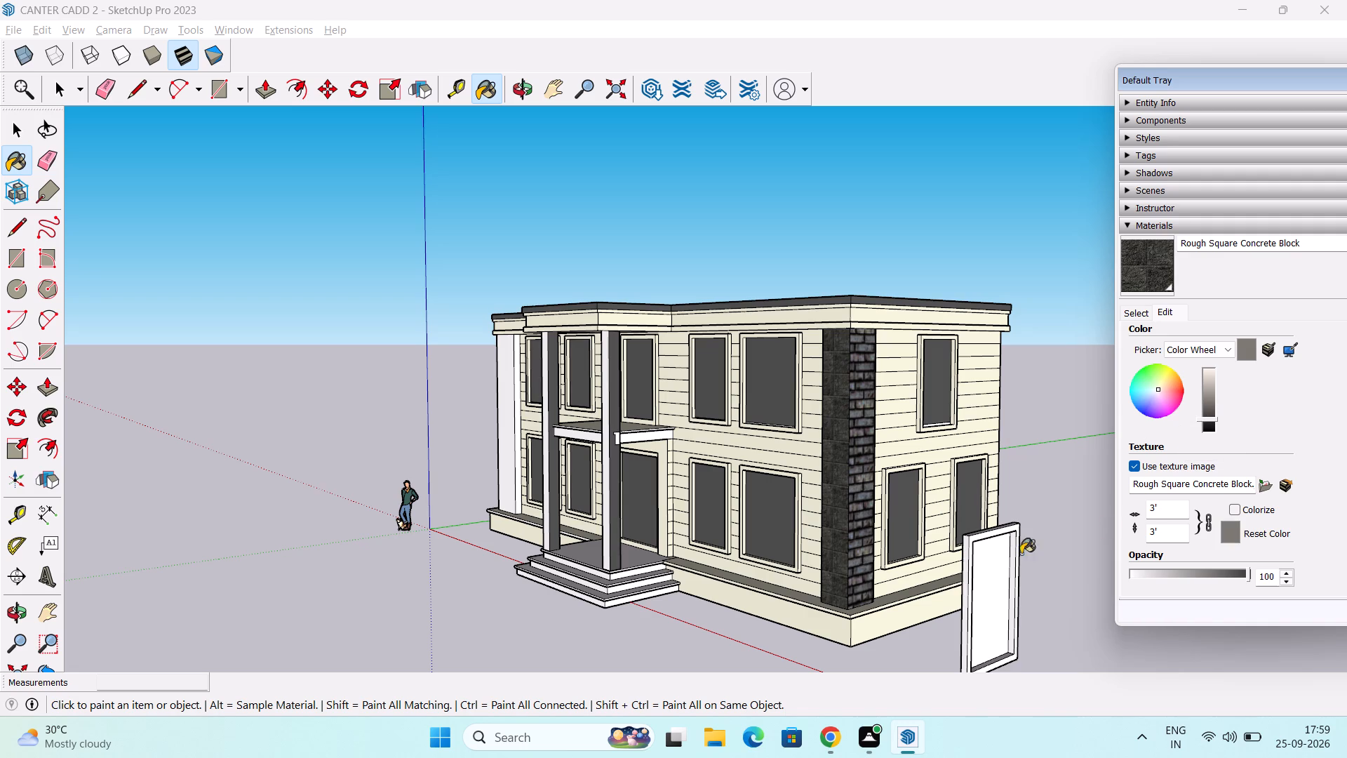
double_click(1173, 509)
key(1)
key(apostrophe)
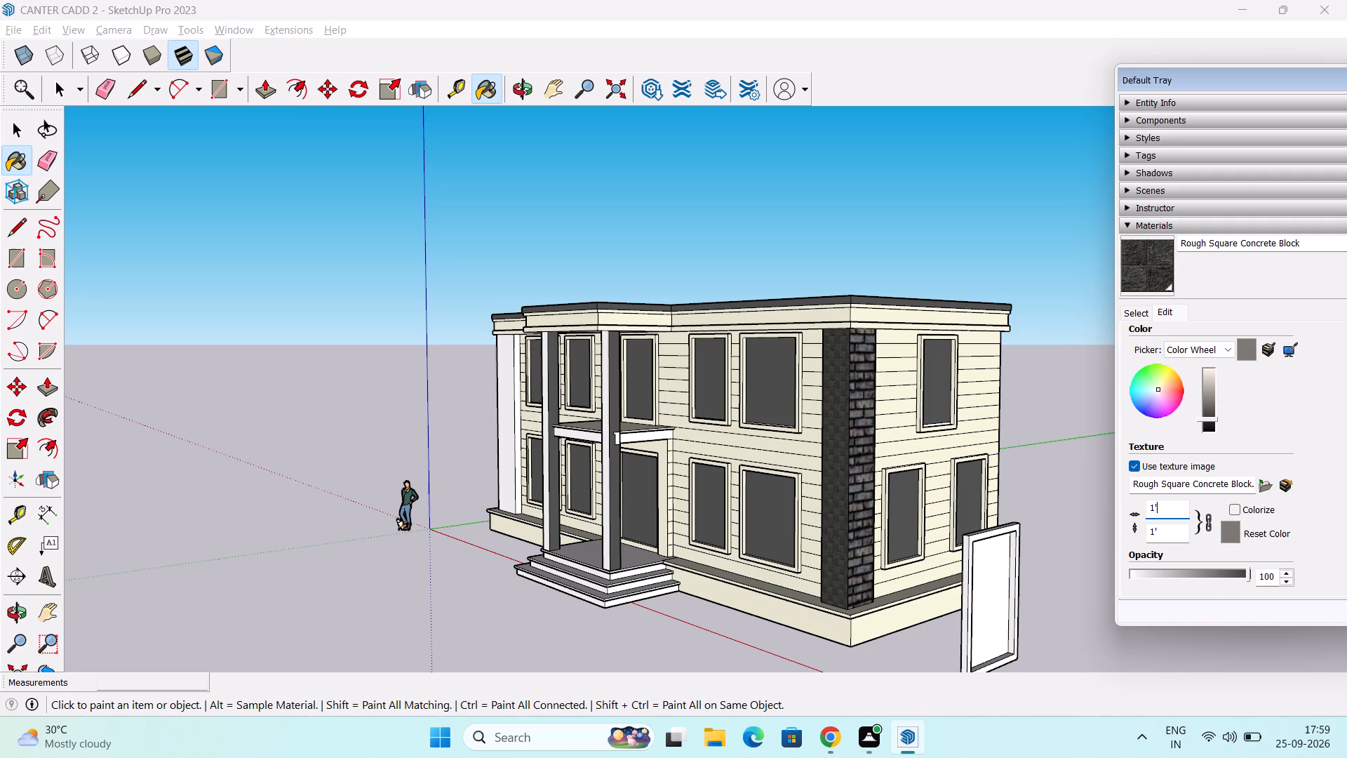
Paint the side face of the right corner pilaster with the darkened Rough Square Concrete Block.
scroll(803, 531, up, 7)
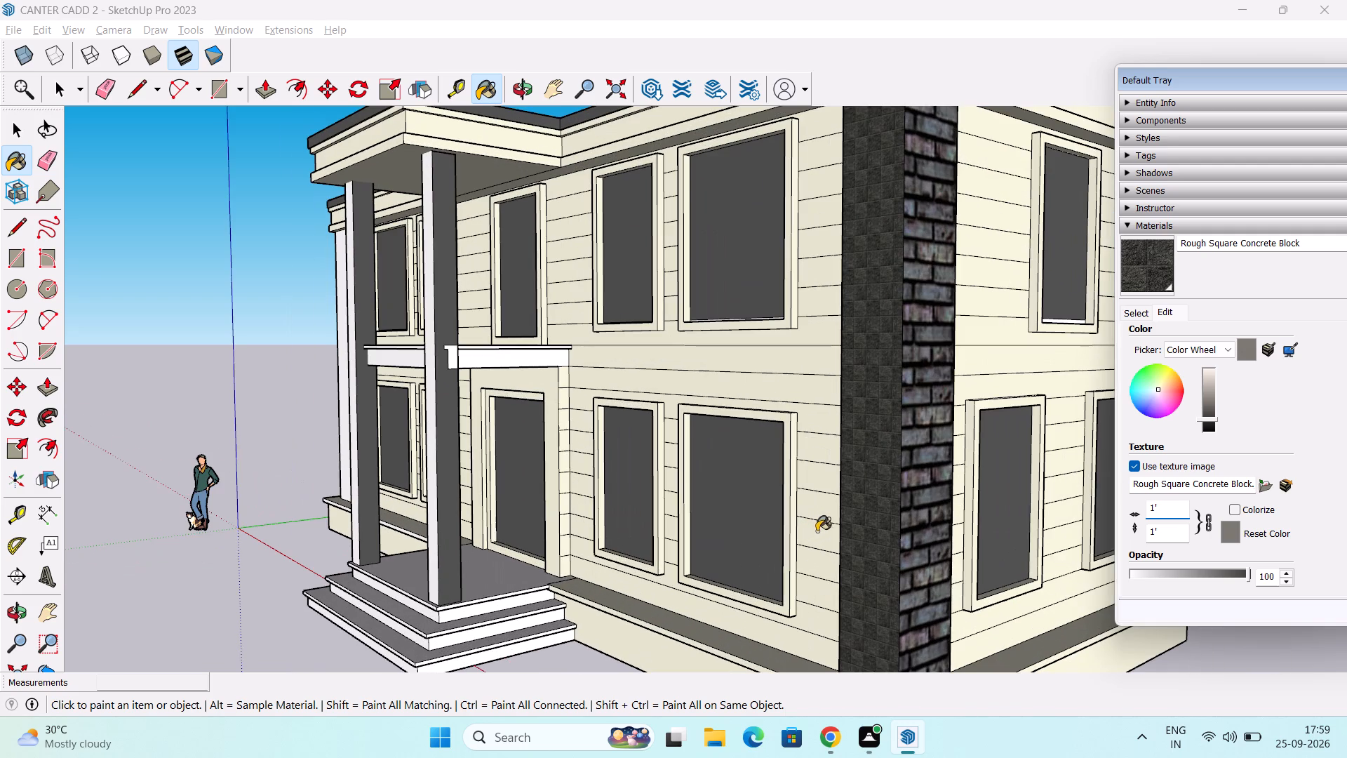
scroll(825, 527, down, 2)
click(904, 488)
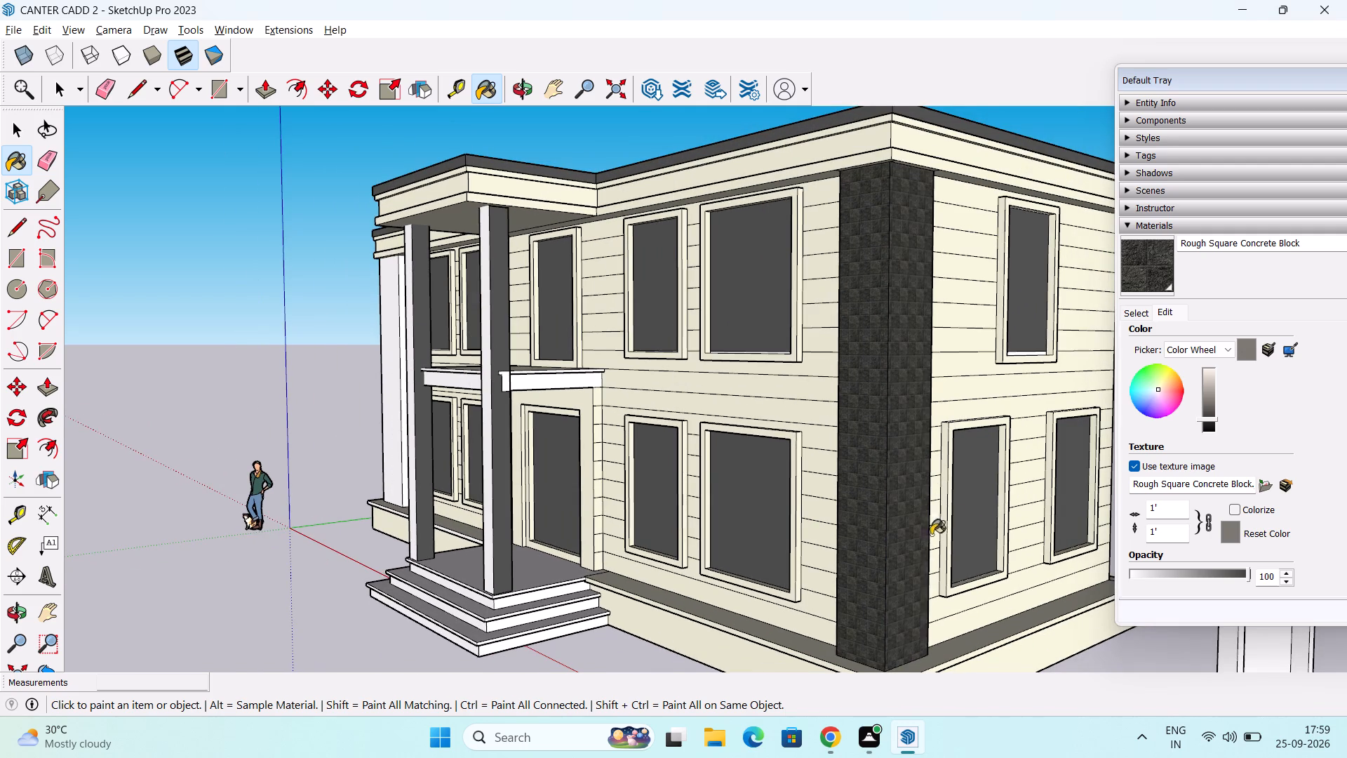
Paint the two narrow return faces of the right corner pilaster, on the front and end walls, with the dark Rough Square Concrete Block.
scroll(922, 538, down, 2)
middle_drag(832, 554, 1296, 693)
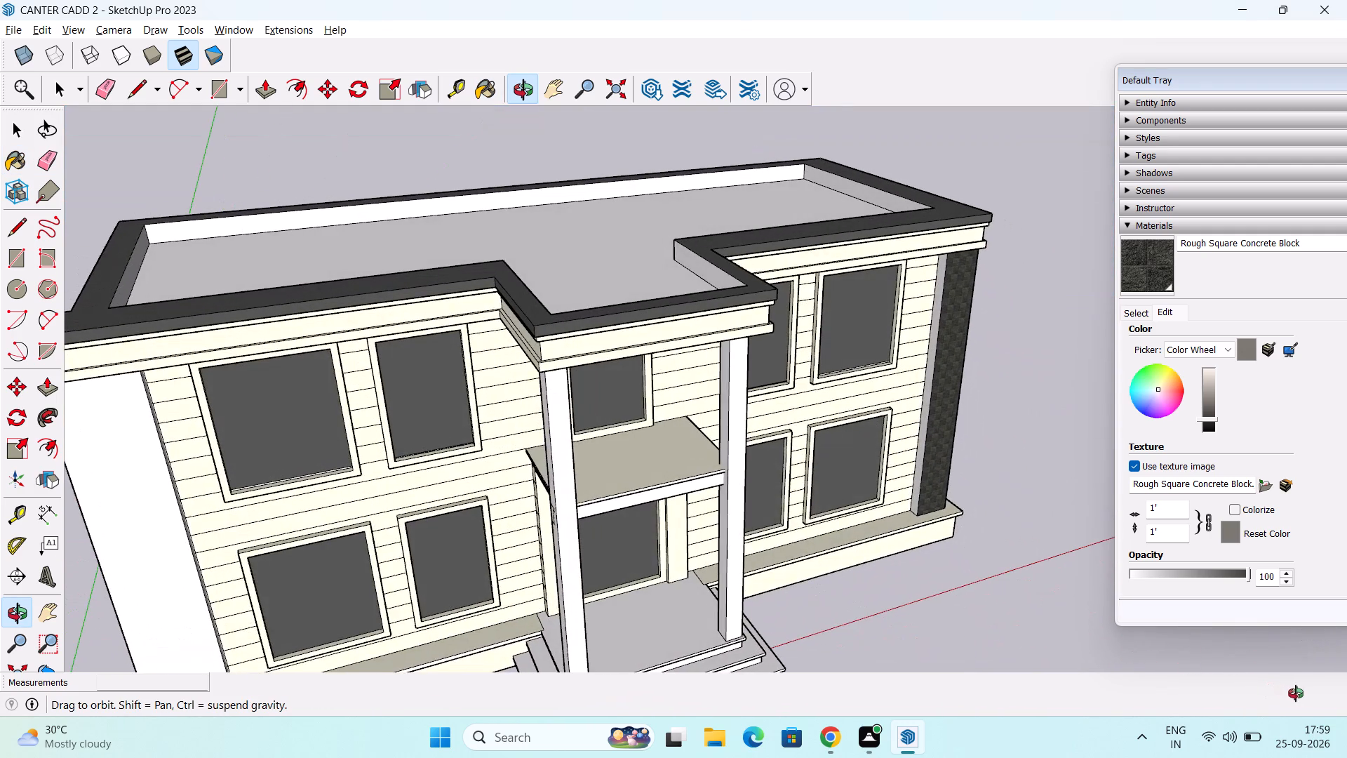
middle_drag(1296, 693, 1296, 693)
scroll(819, 474, up, 11)
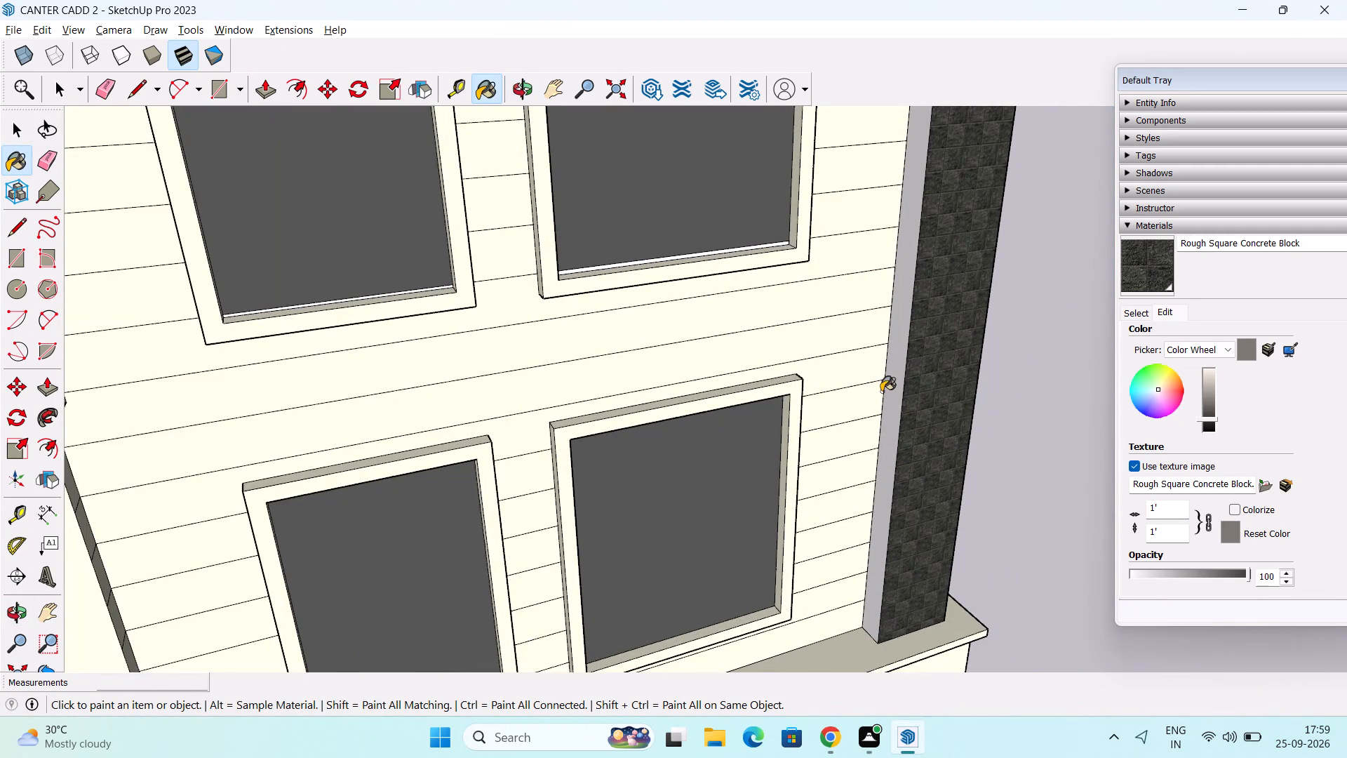
click(881, 392)
scroll(932, 392, down, 7)
middle_drag(966, 398, 771, 448)
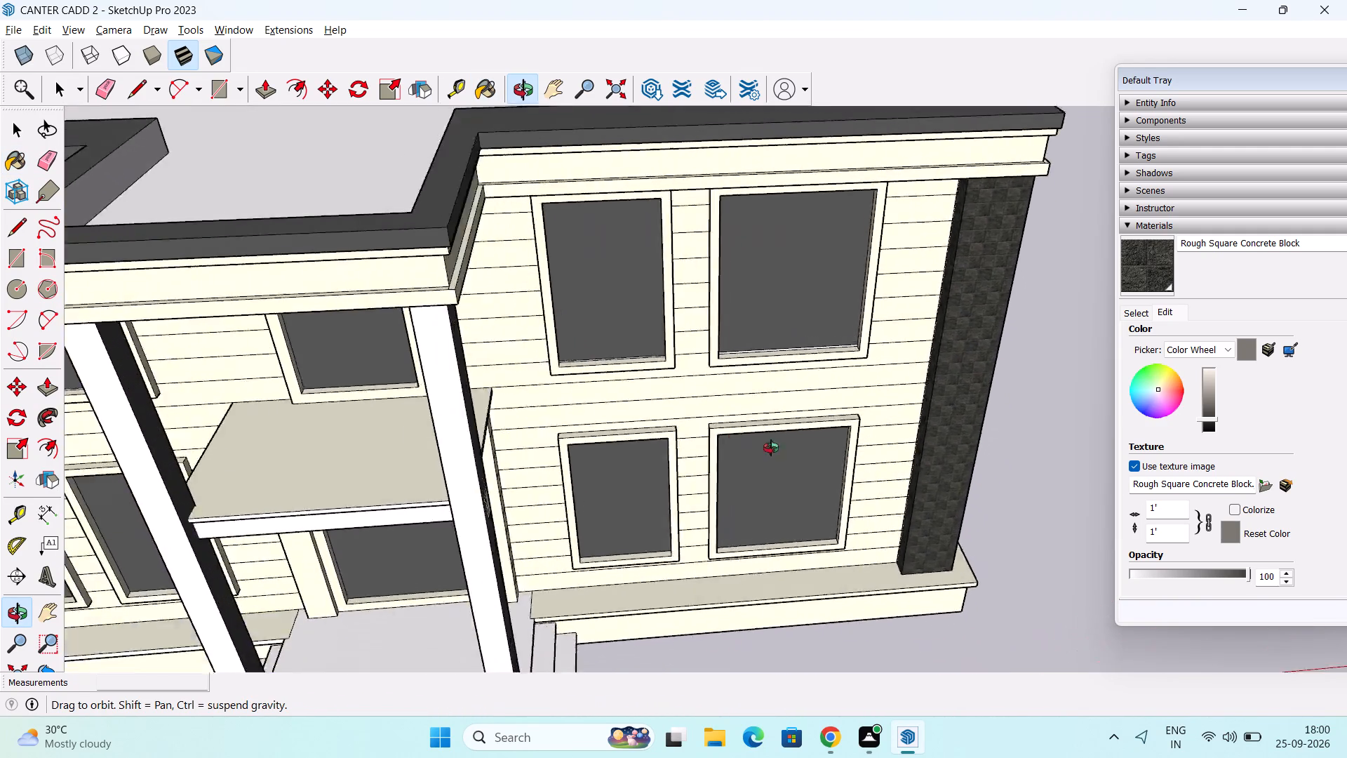
middle_drag(771, 448, 13, 386)
scroll(334, 312, up, 3)
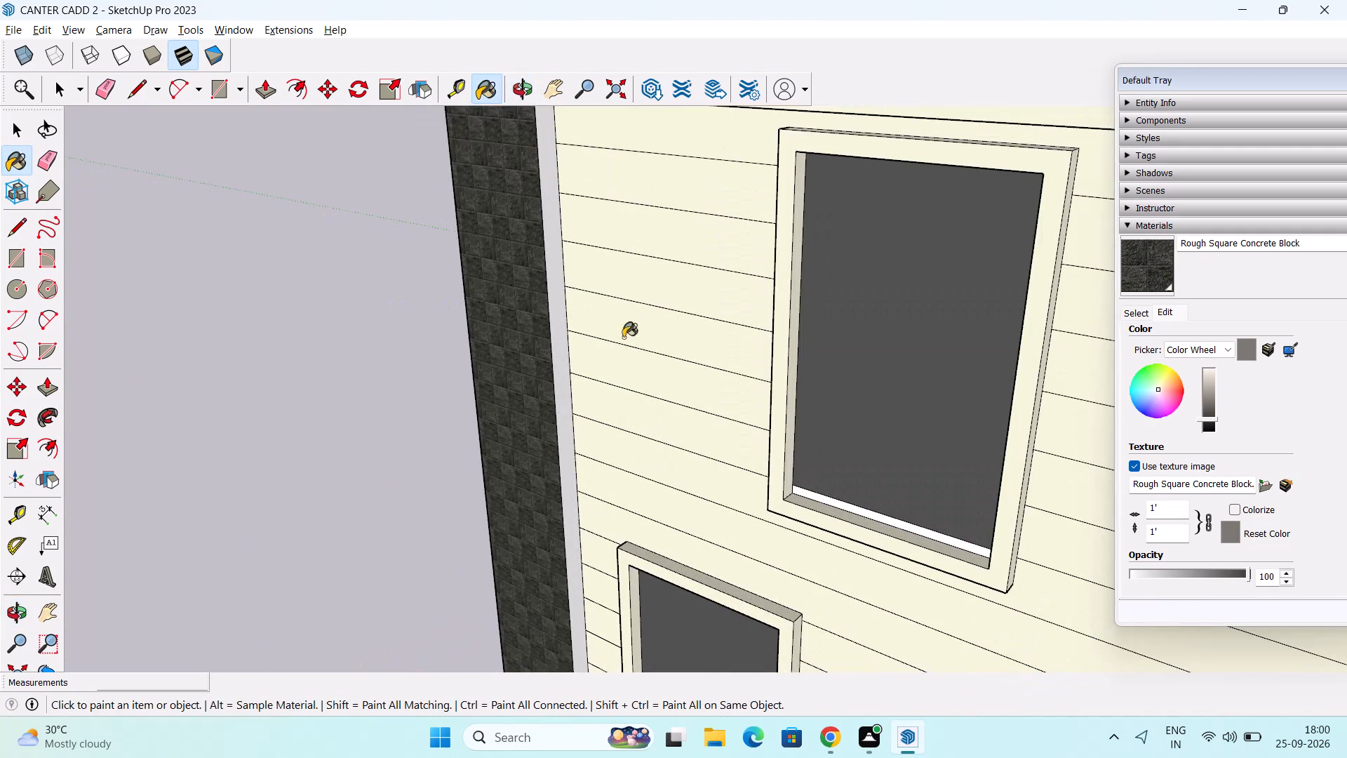
click(564, 380)
scroll(565, 385, down, 12)
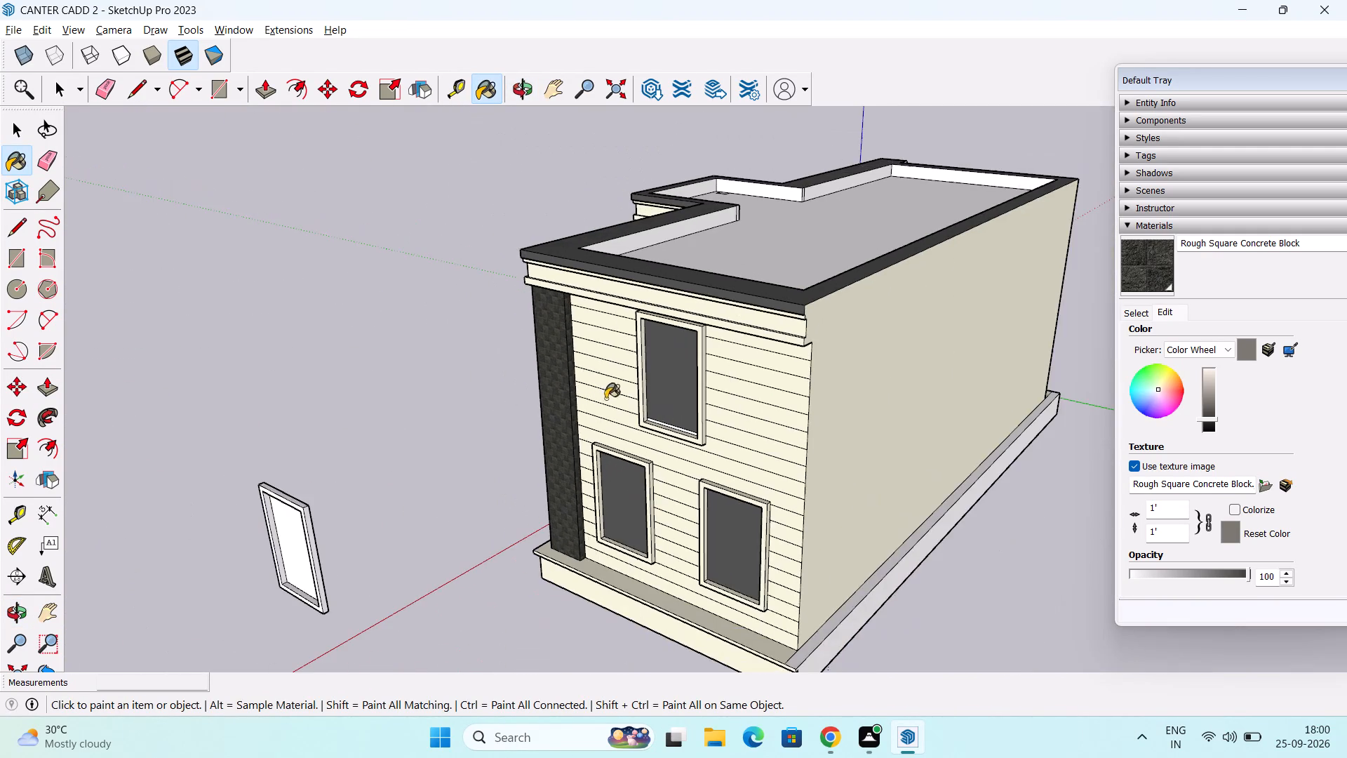
Paint the front face, inner return and outer side face of the left corner pilaster with Rough Square Concrete Block.
middle_drag(753, 496, 1240, 459)
middle_drag(717, 461, 763, 443)
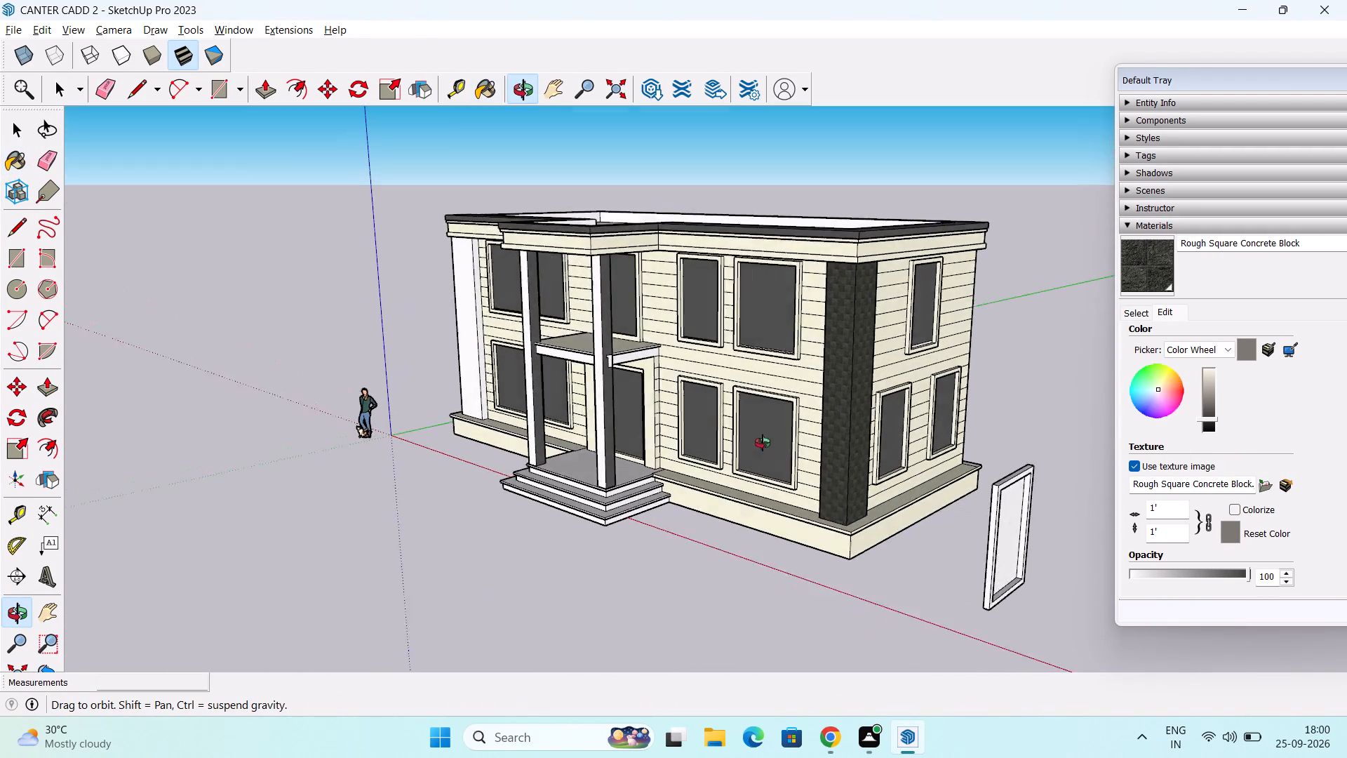
middle_drag(763, 443, 819, 434)
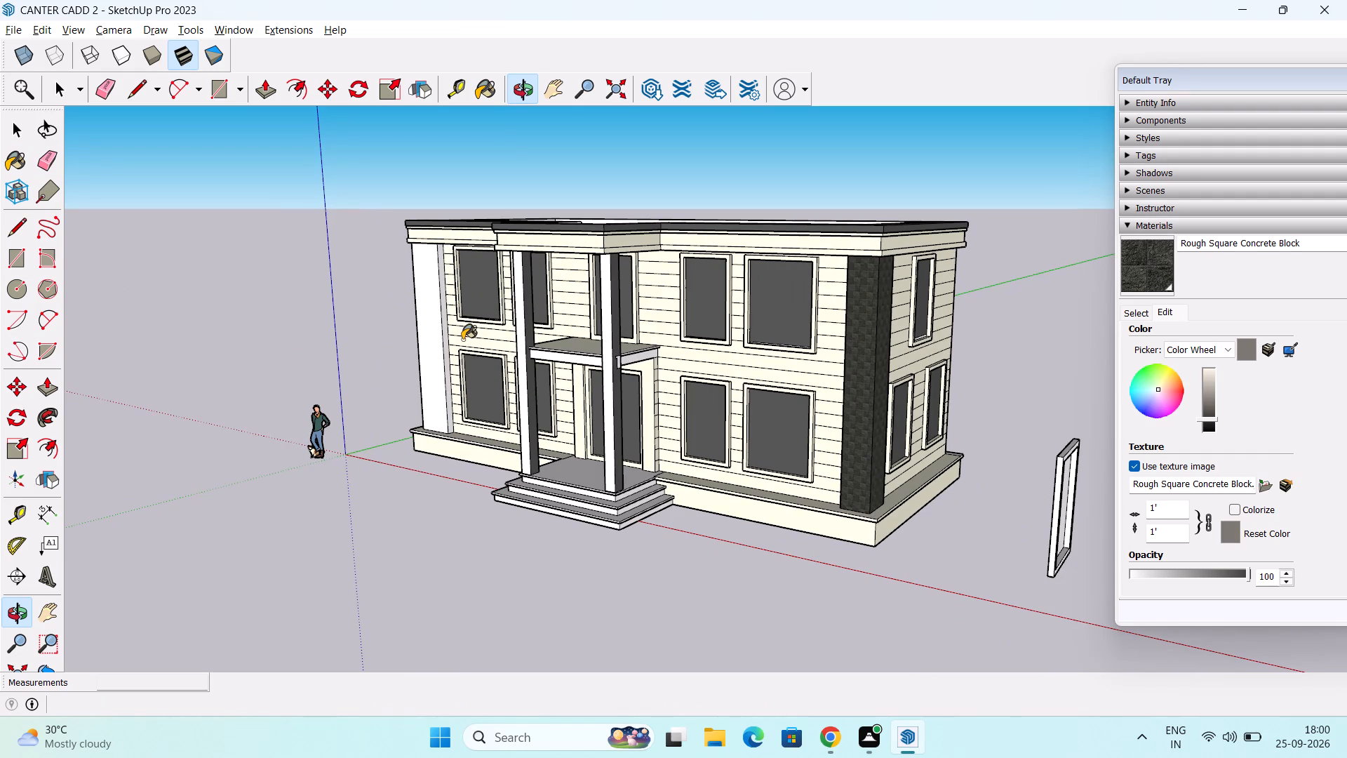
scroll(402, 380, up, 2)
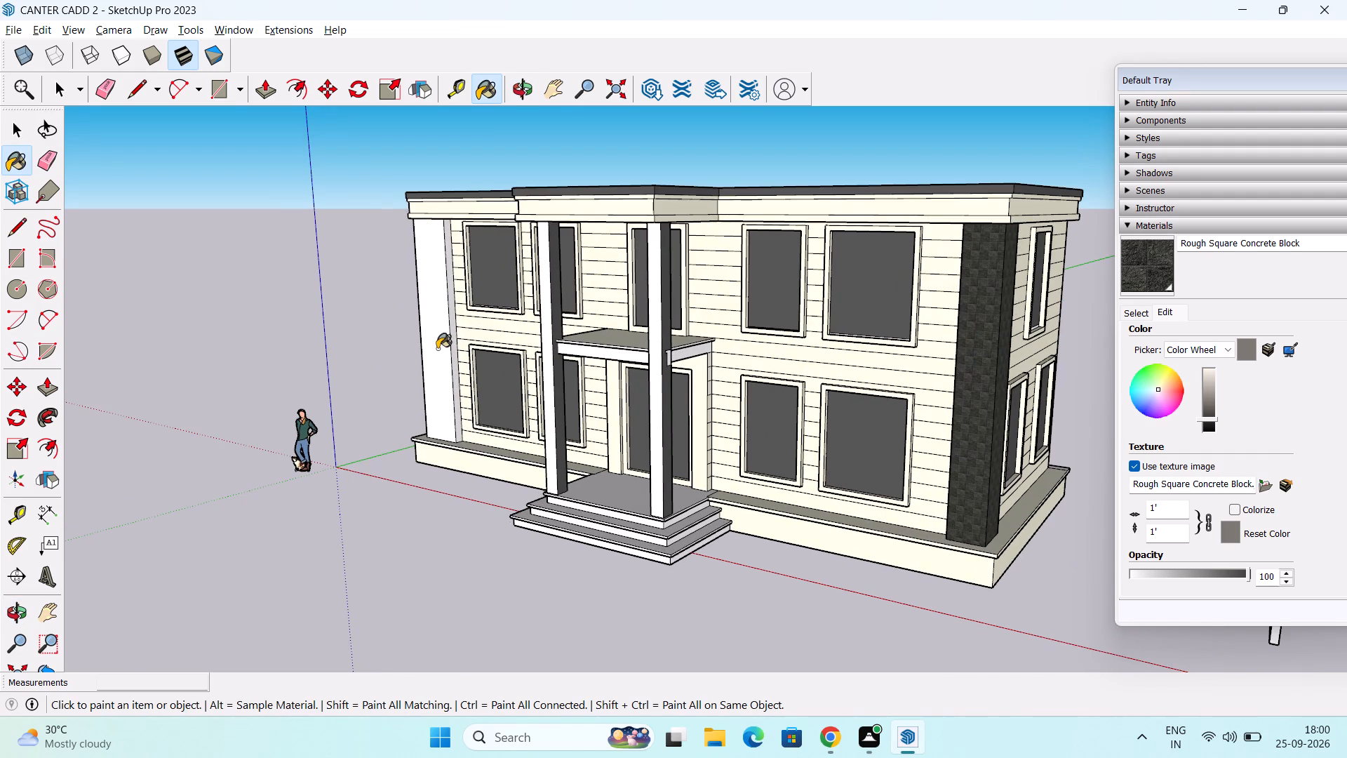
click(437, 349)
scroll(462, 327, up, 5)
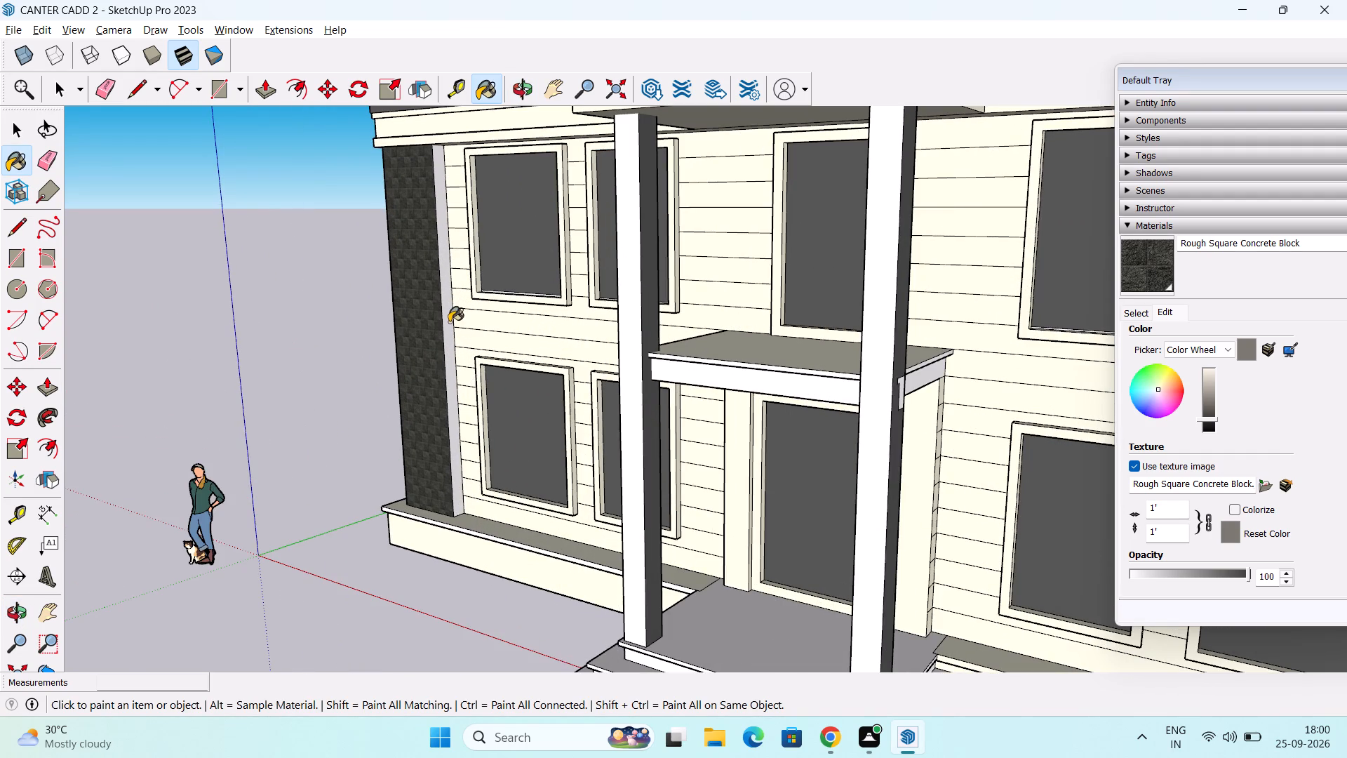
click(449, 322)
middle_drag(449, 343, 1007, 426)
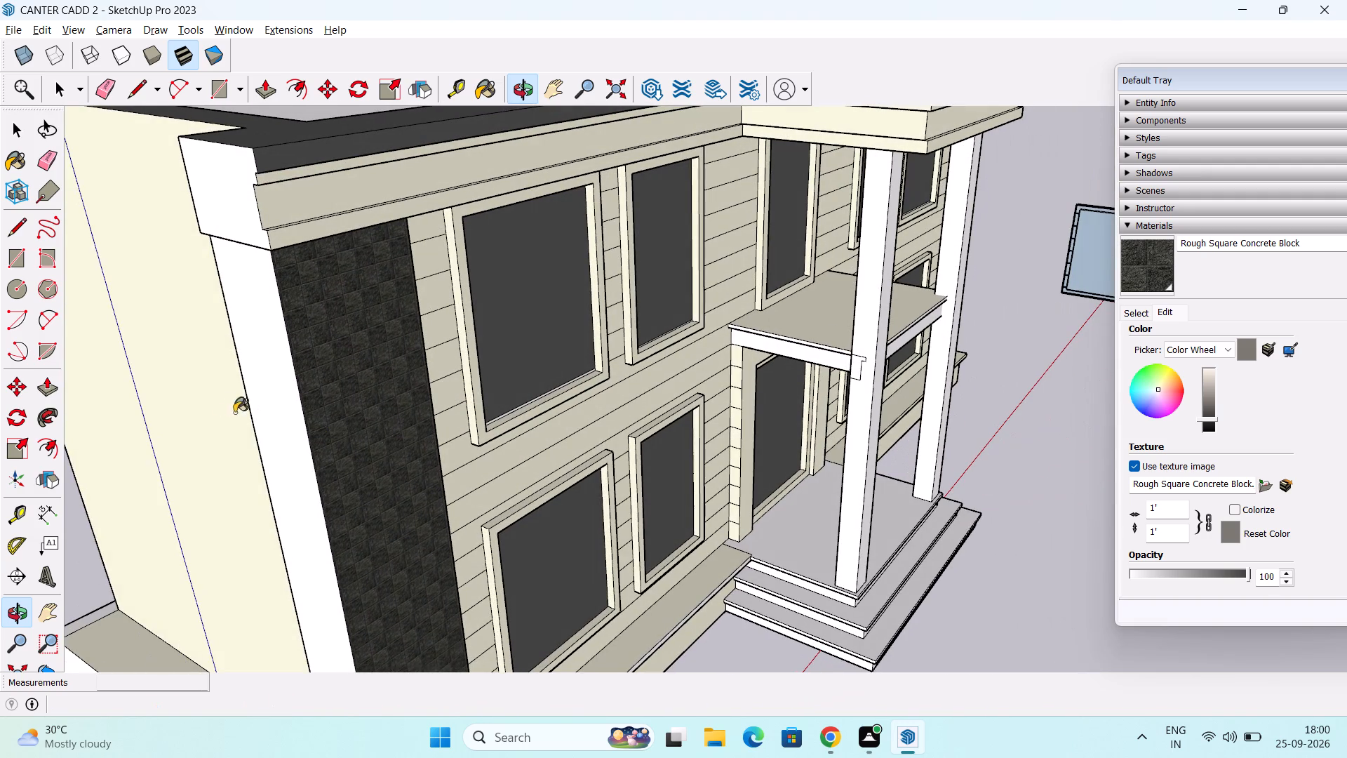
click(262, 409)
Paint the front and right side faces of both tall porch columns with Rough Square Concrete Block.
middle_drag(570, 427, 99, 383)
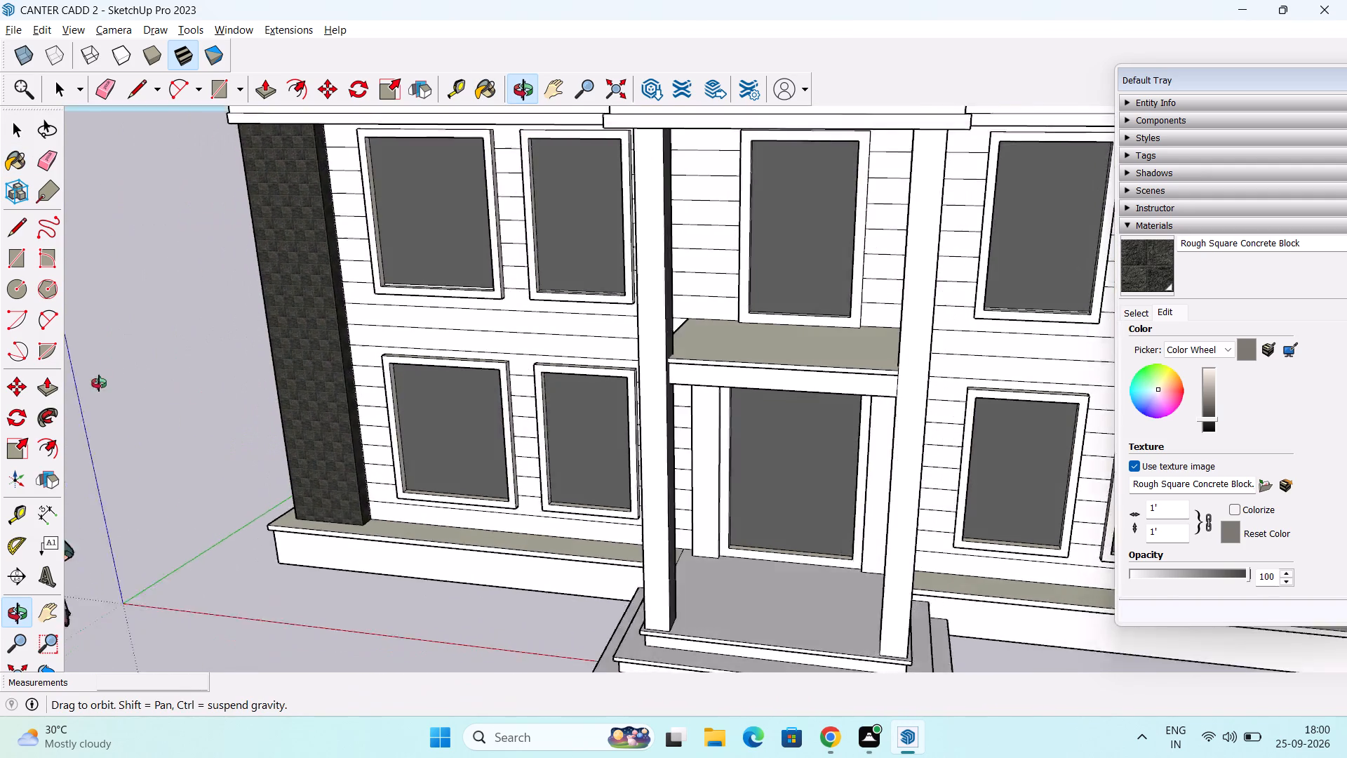
middle_drag(99, 383, 71, 382)
scroll(575, 472, down, 8)
middle_drag(598, 470, 422, 420)
scroll(742, 484, up, 7)
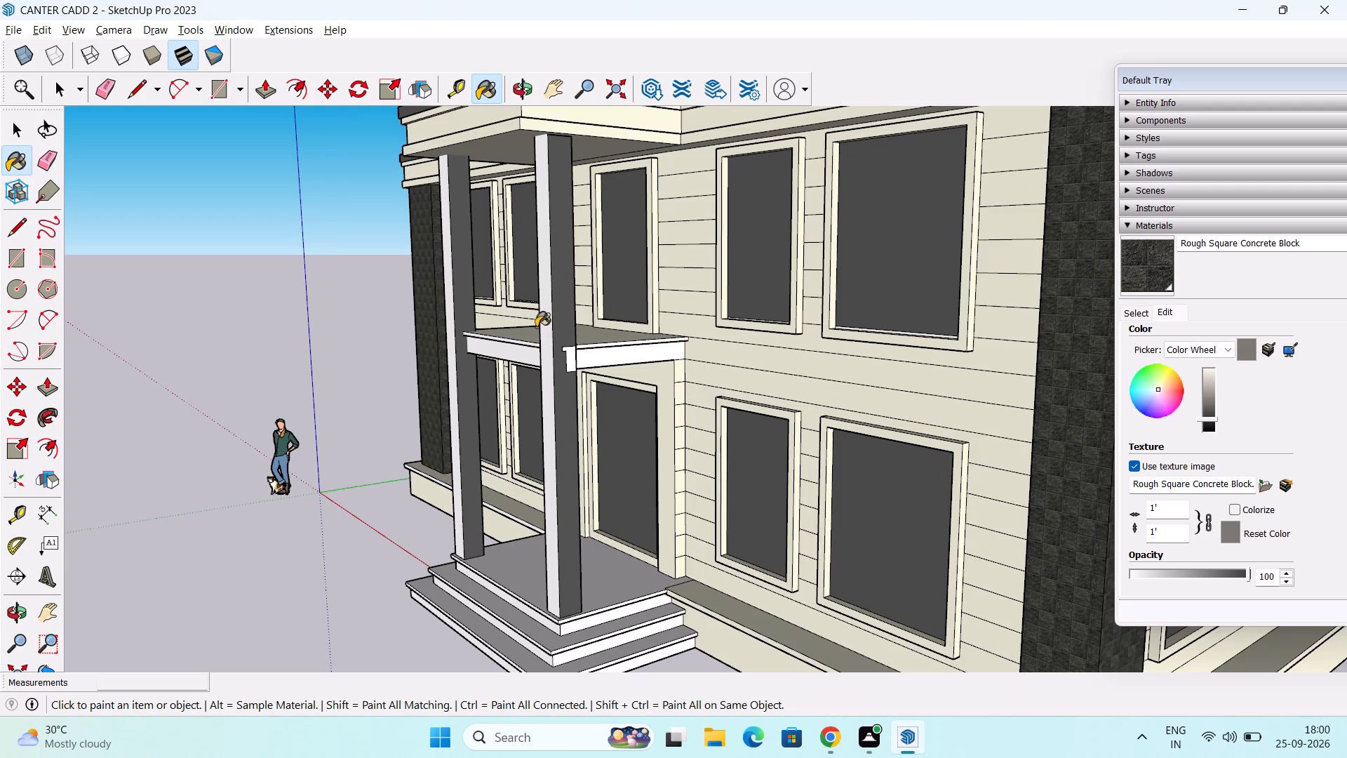
click(540, 322)
click(556, 314)
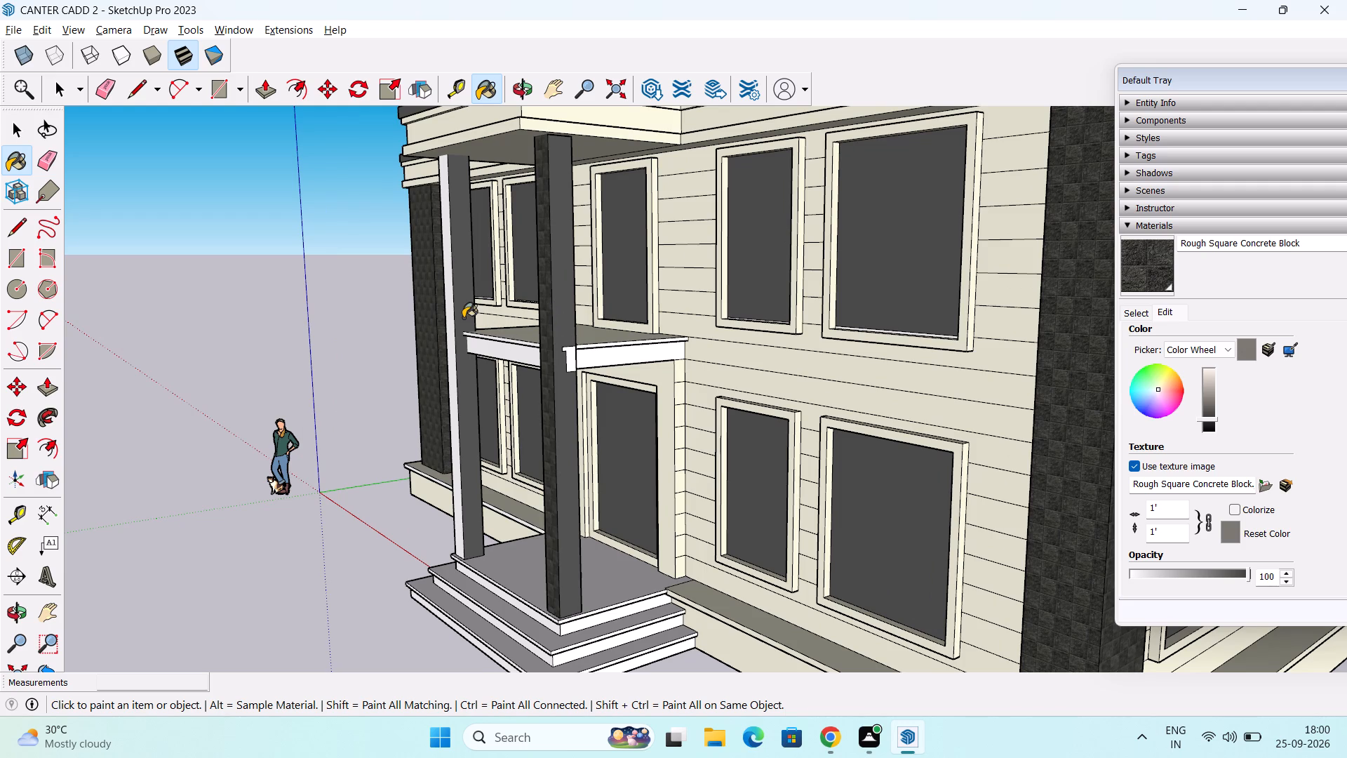
click(463, 318)
click(447, 321)
Paint the front and side edge bands and the underside of the porch balcony slab with Rough Square Concrete Block.
middle_drag(532, 361, 530, 371)
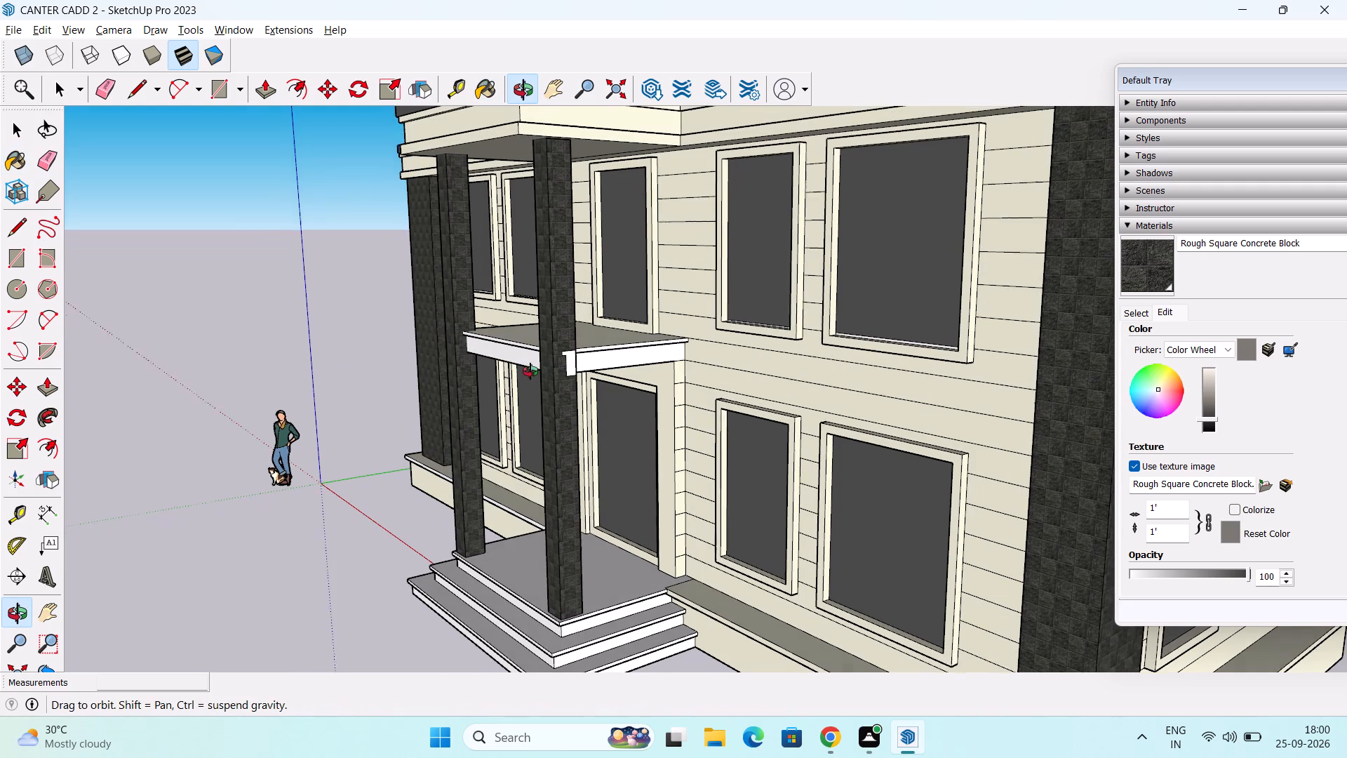
middle_drag(530, 371, 537, 352)
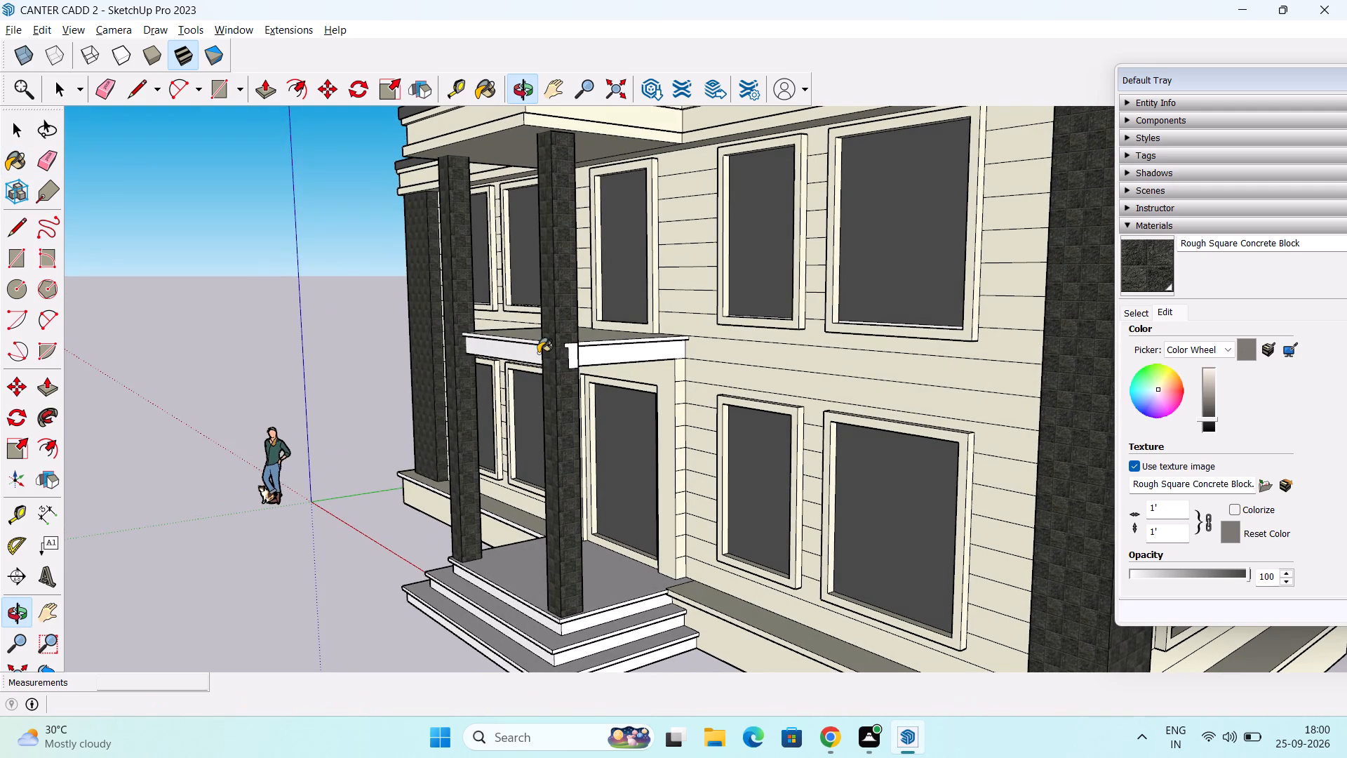
click(532, 353)
click(573, 359)
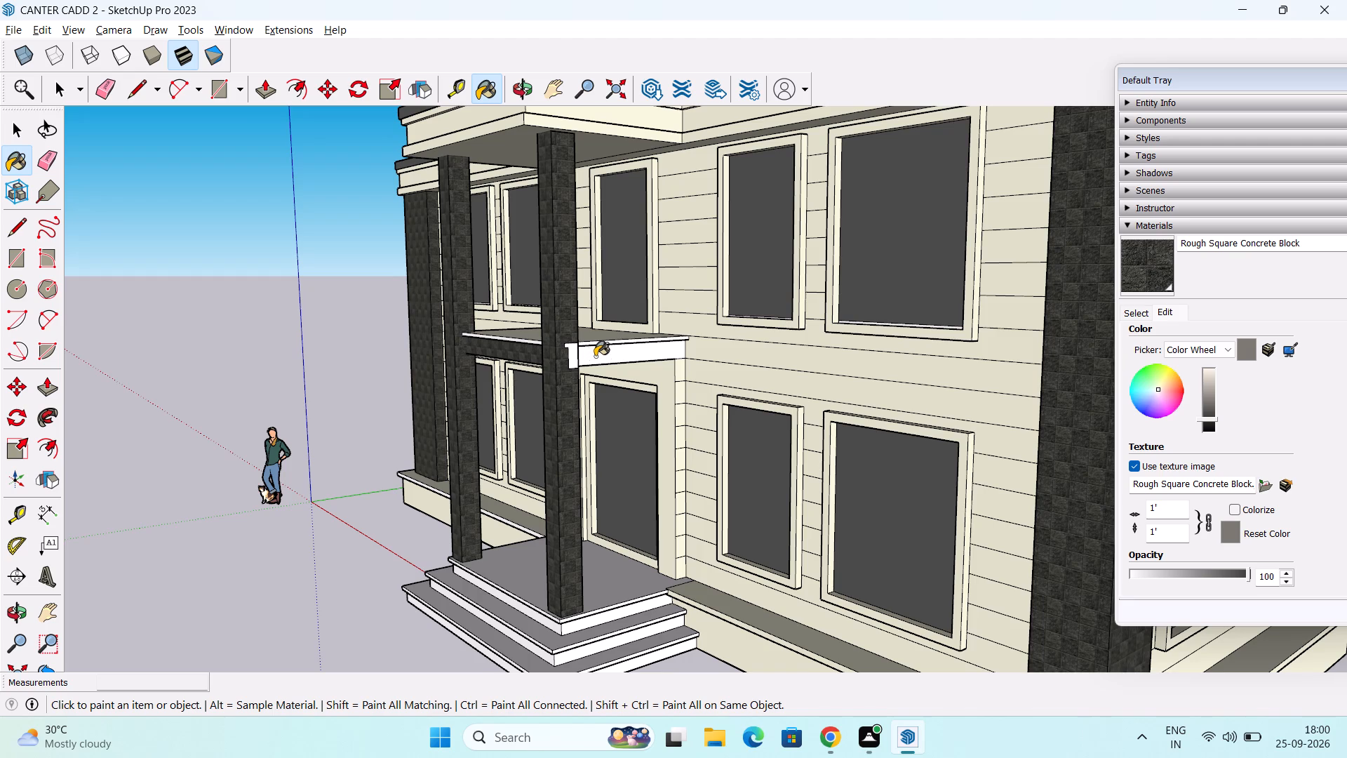
click(595, 357)
middle_drag(648, 391, 681, 307)
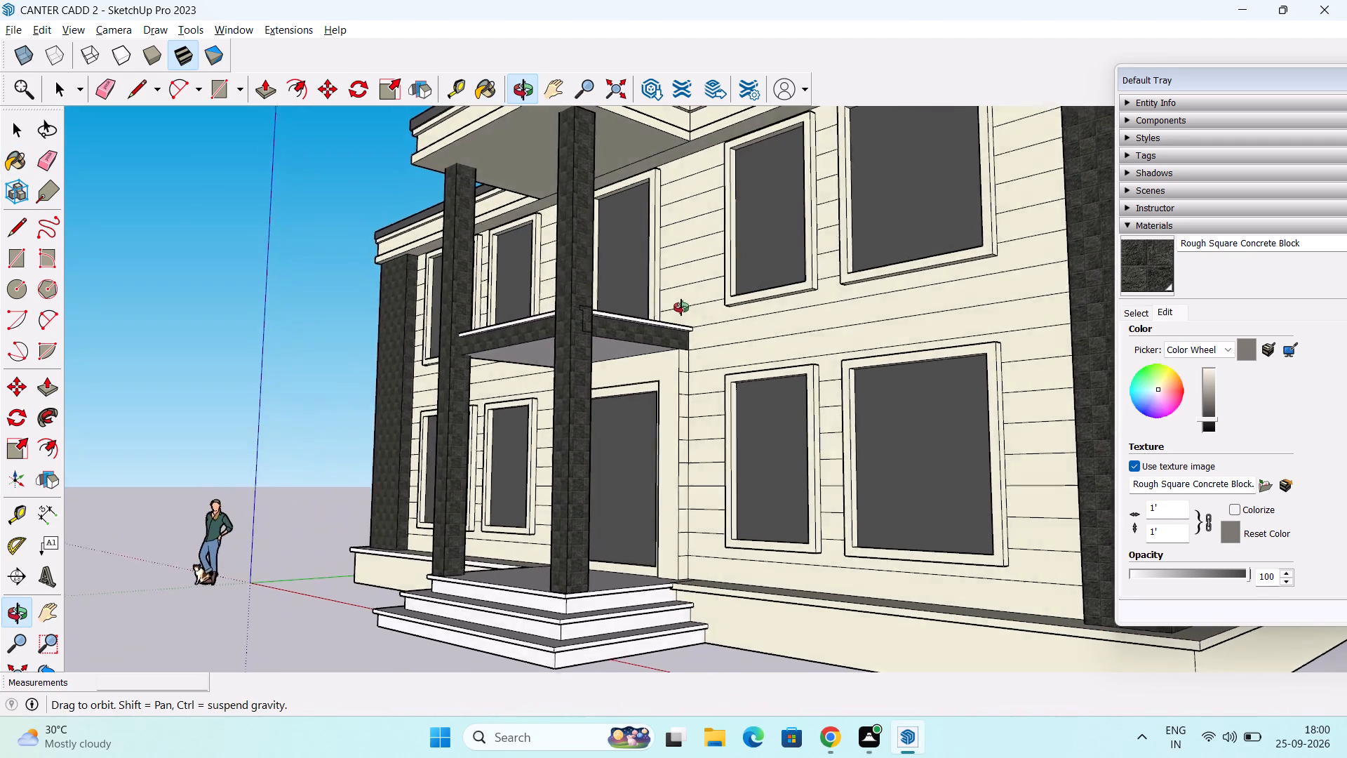
middle_drag(681, 307, 821, 292)
middle_drag(604, 388, 680, 274)
click(620, 285)
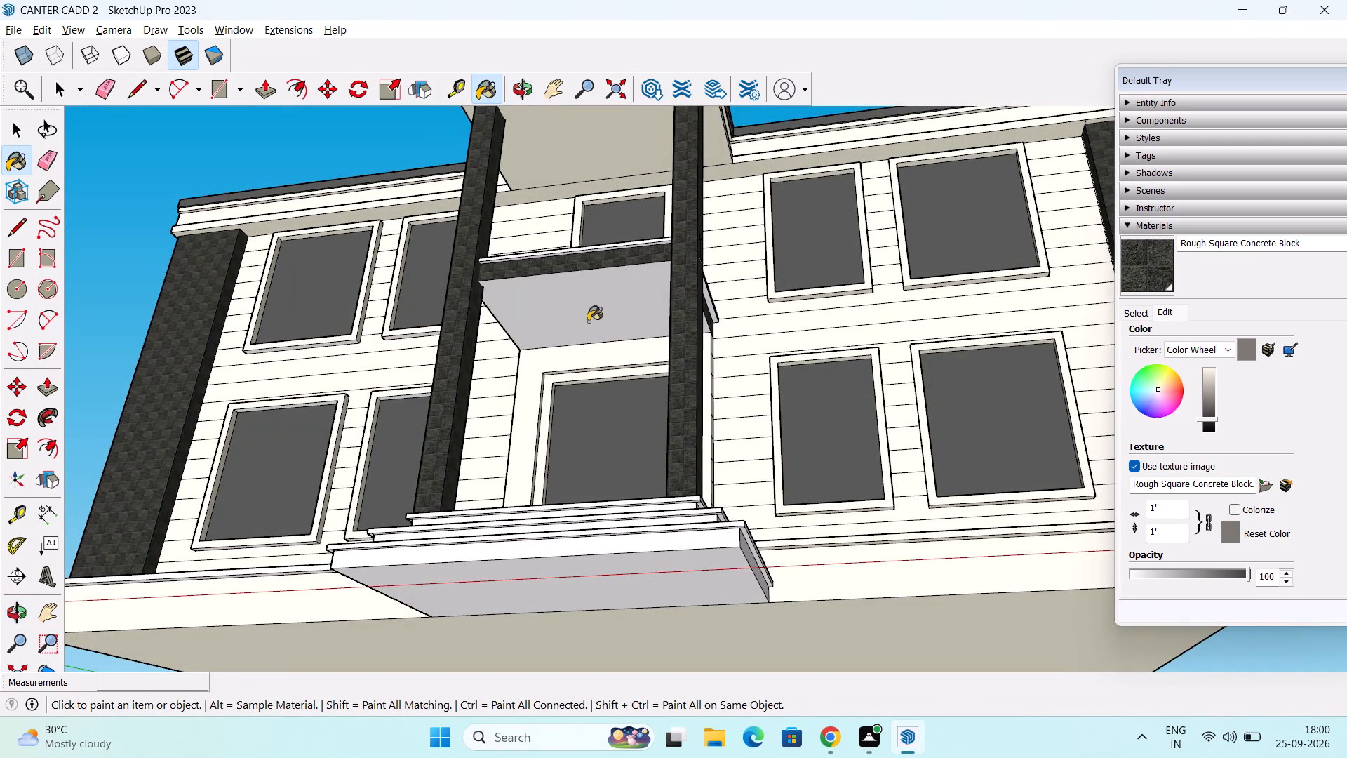
middle_drag(587, 319, 1046, 431)
scroll(791, 348, up, 2)
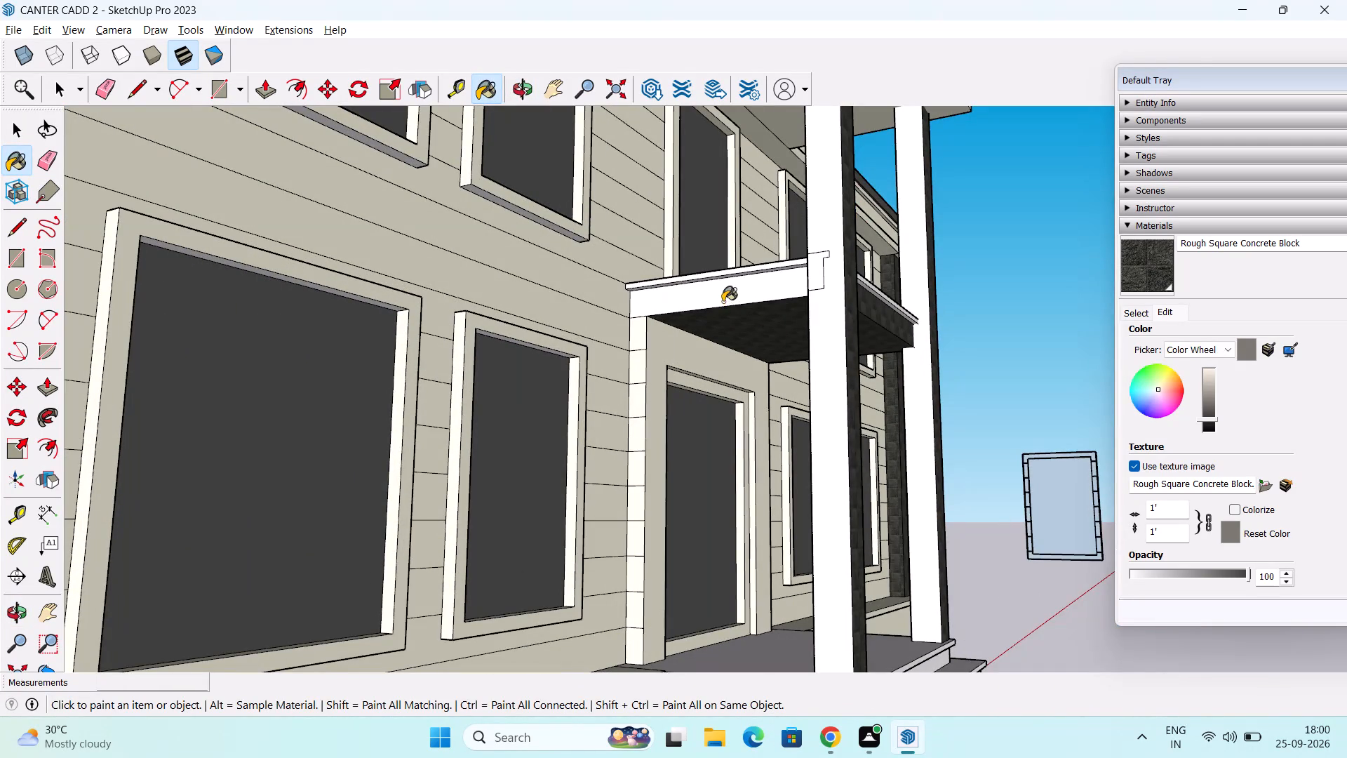
click(728, 296)
Paint the left side and rear faces of both porch columns with Rough Square Concrete Block.
middle_drag(776, 308, 765, 364)
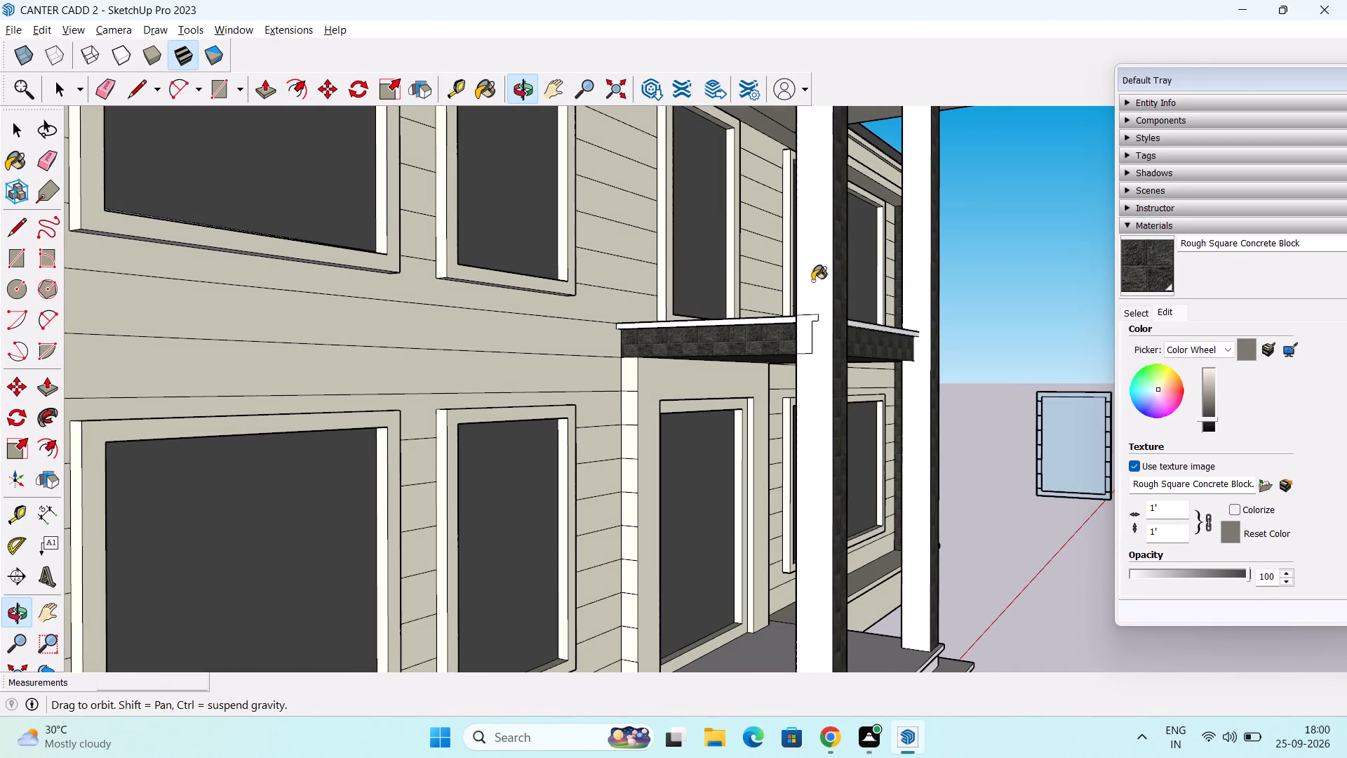
click(817, 257)
click(916, 265)
middle_drag(849, 410, 911, 443)
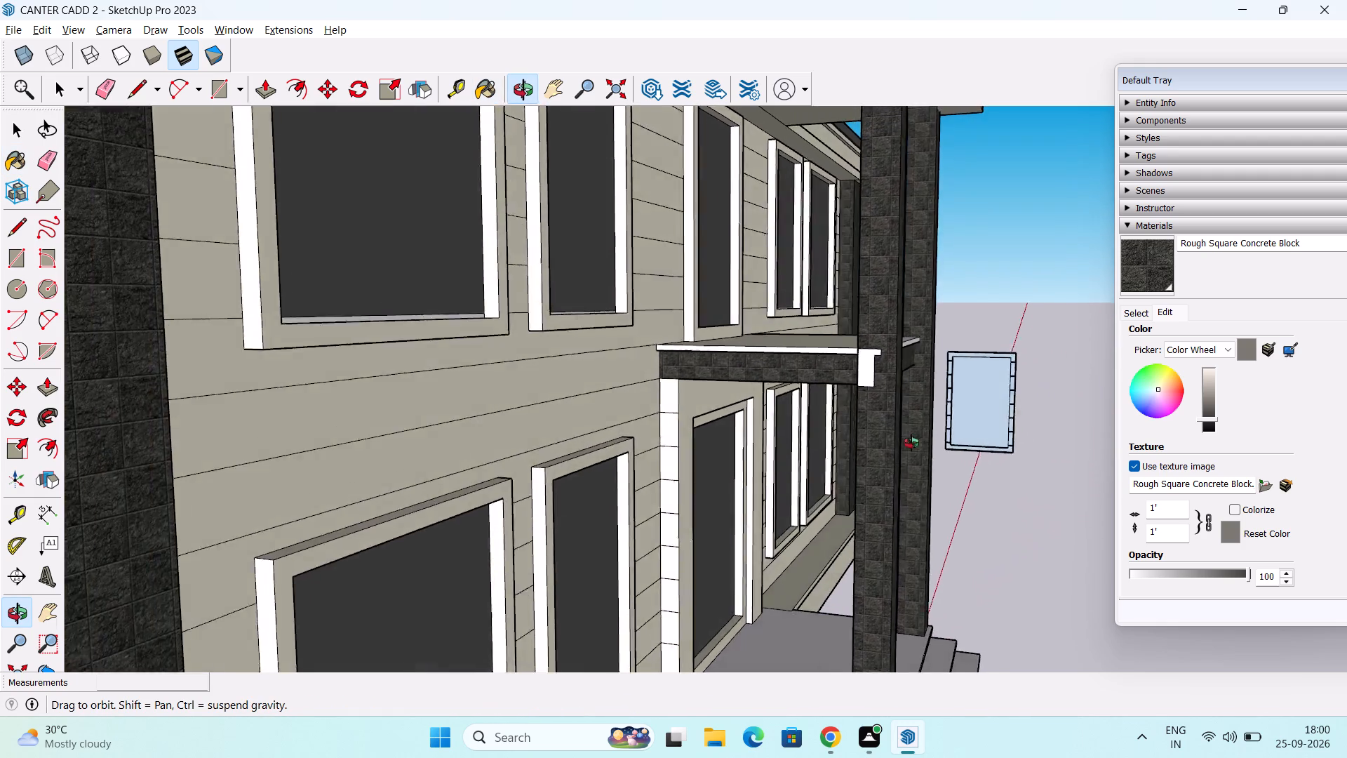
middle_drag(911, 443, 293, 559)
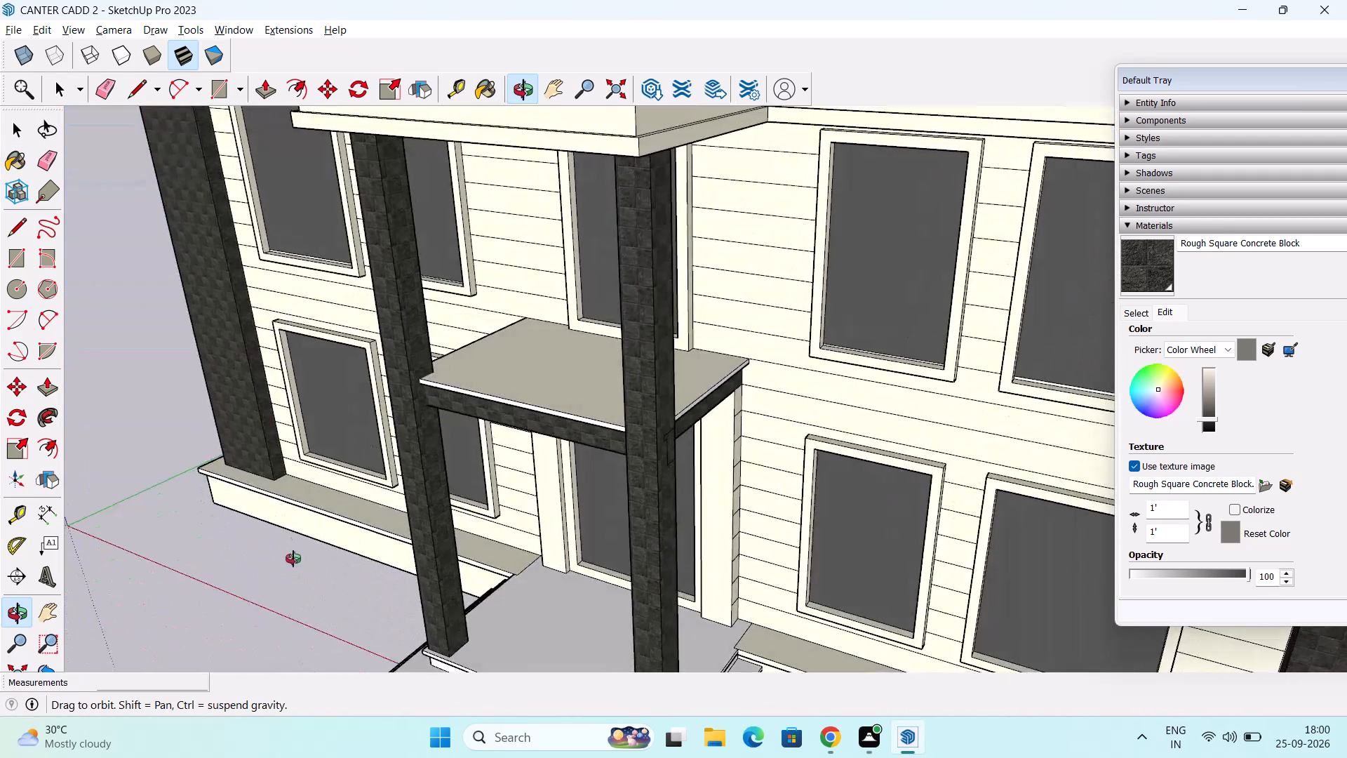
middle_drag(293, 559, 95, 564)
middle_drag(409, 499, 241, 484)
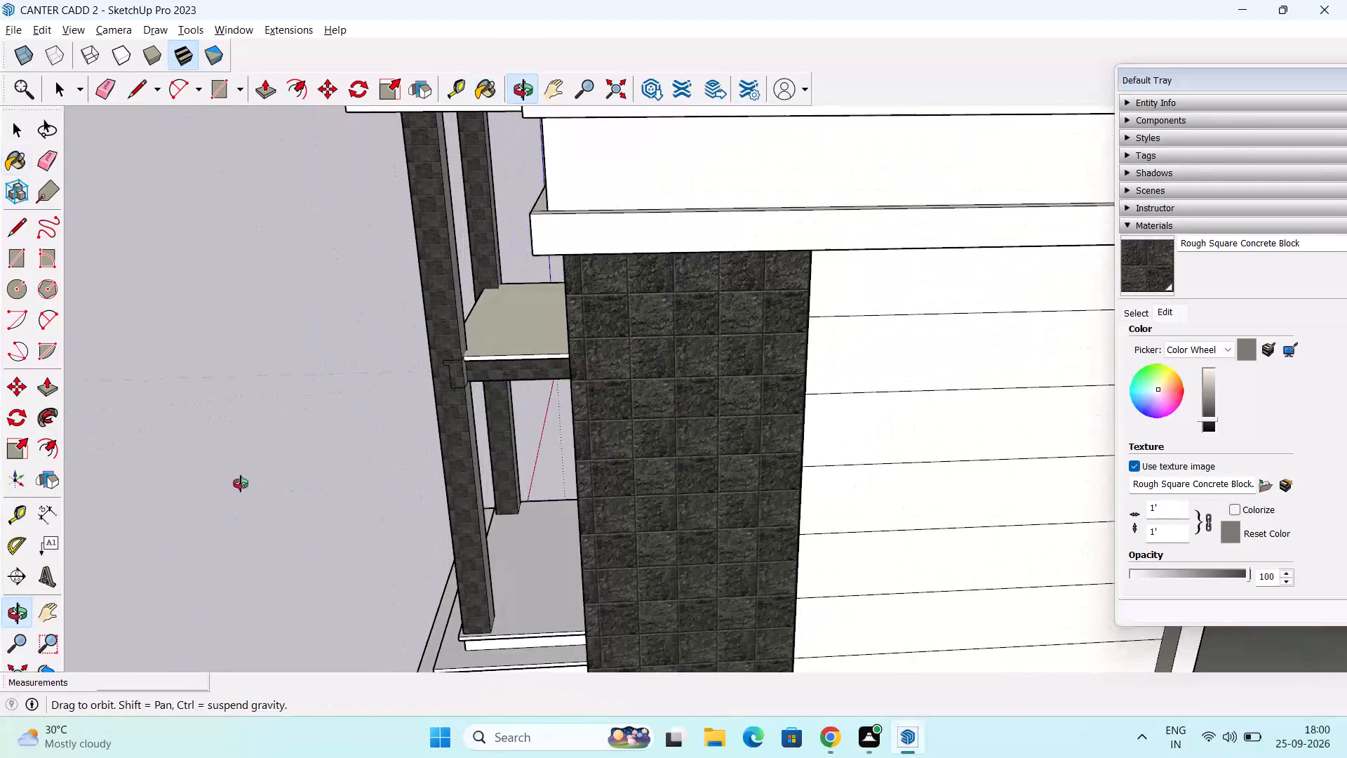
middle_drag(241, 484, 239, 484)
scroll(509, 509, up, 5)
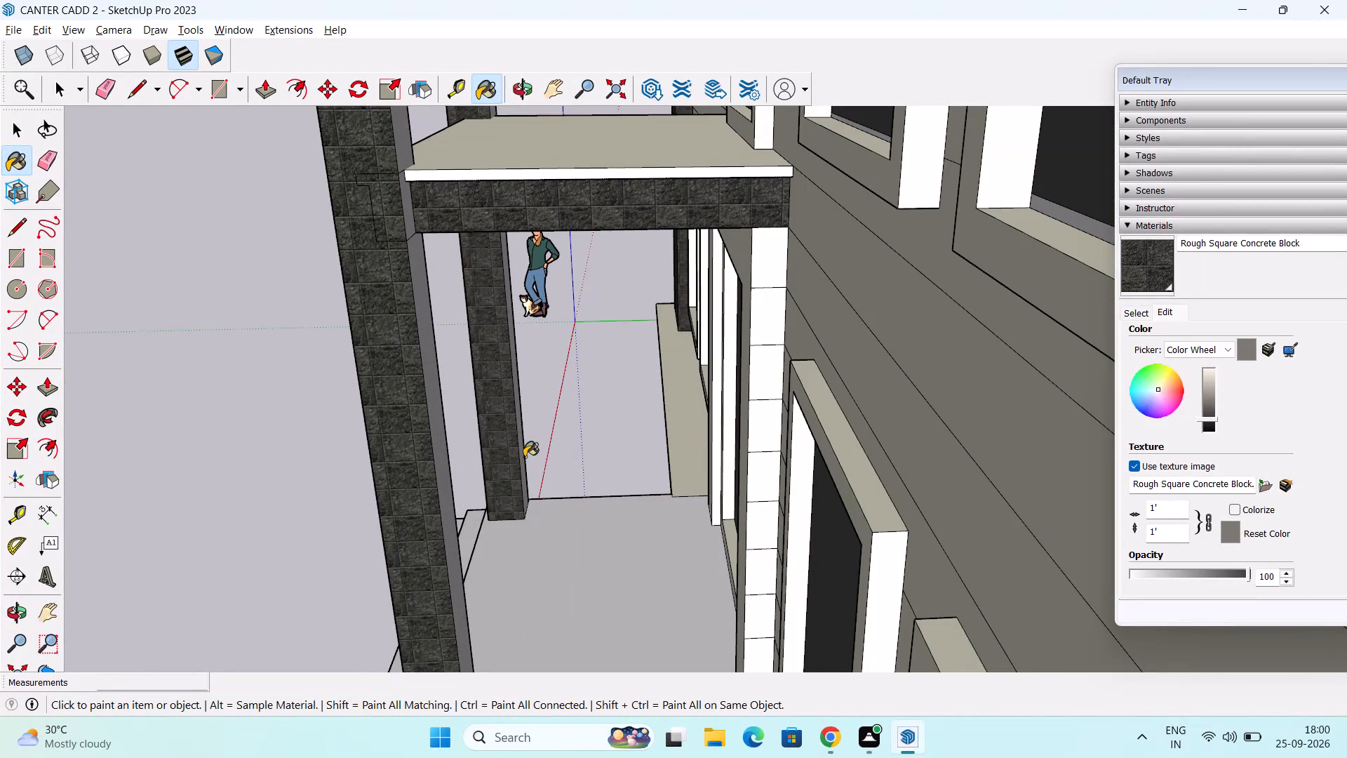
click(524, 457)
click(521, 463)
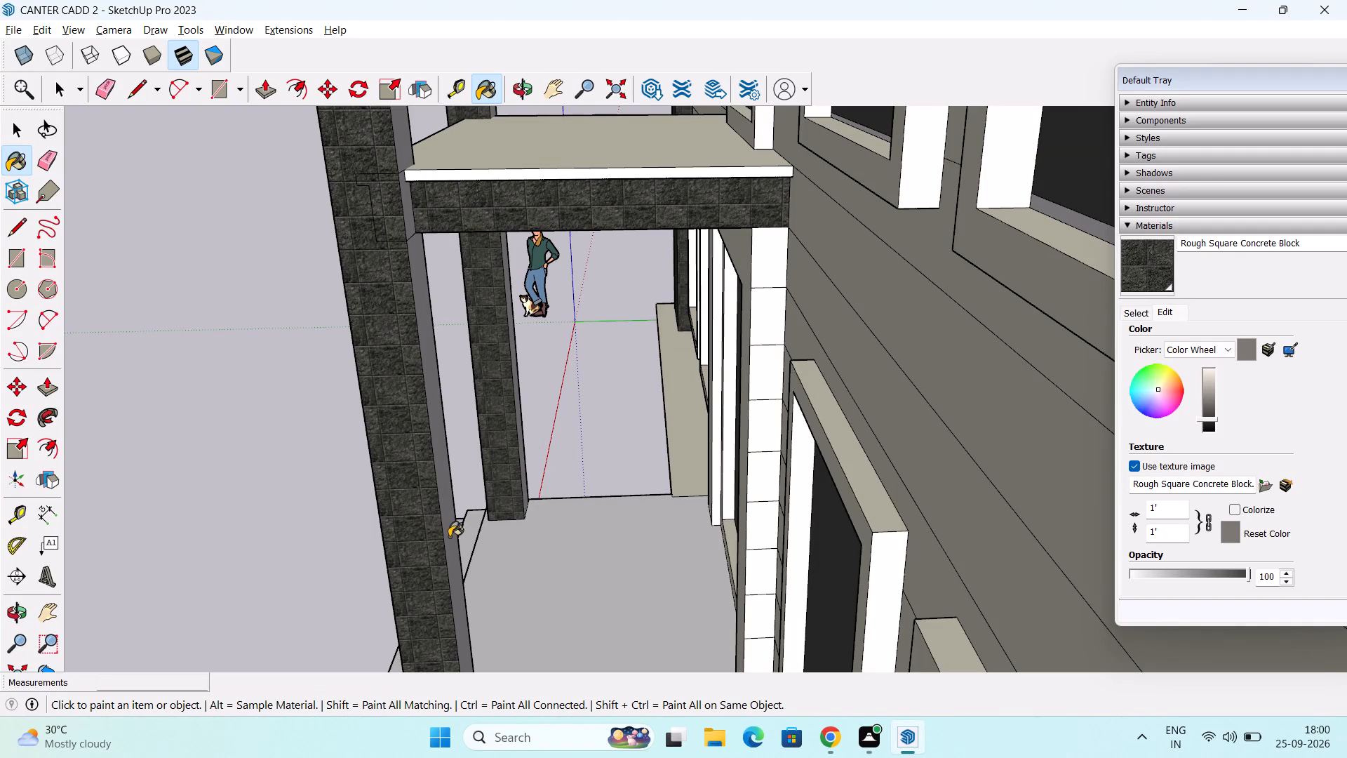
click(451, 539)
Examine the whole building's facade materials from the front, the right corner and the end wall.
scroll(453, 538, down, 11)
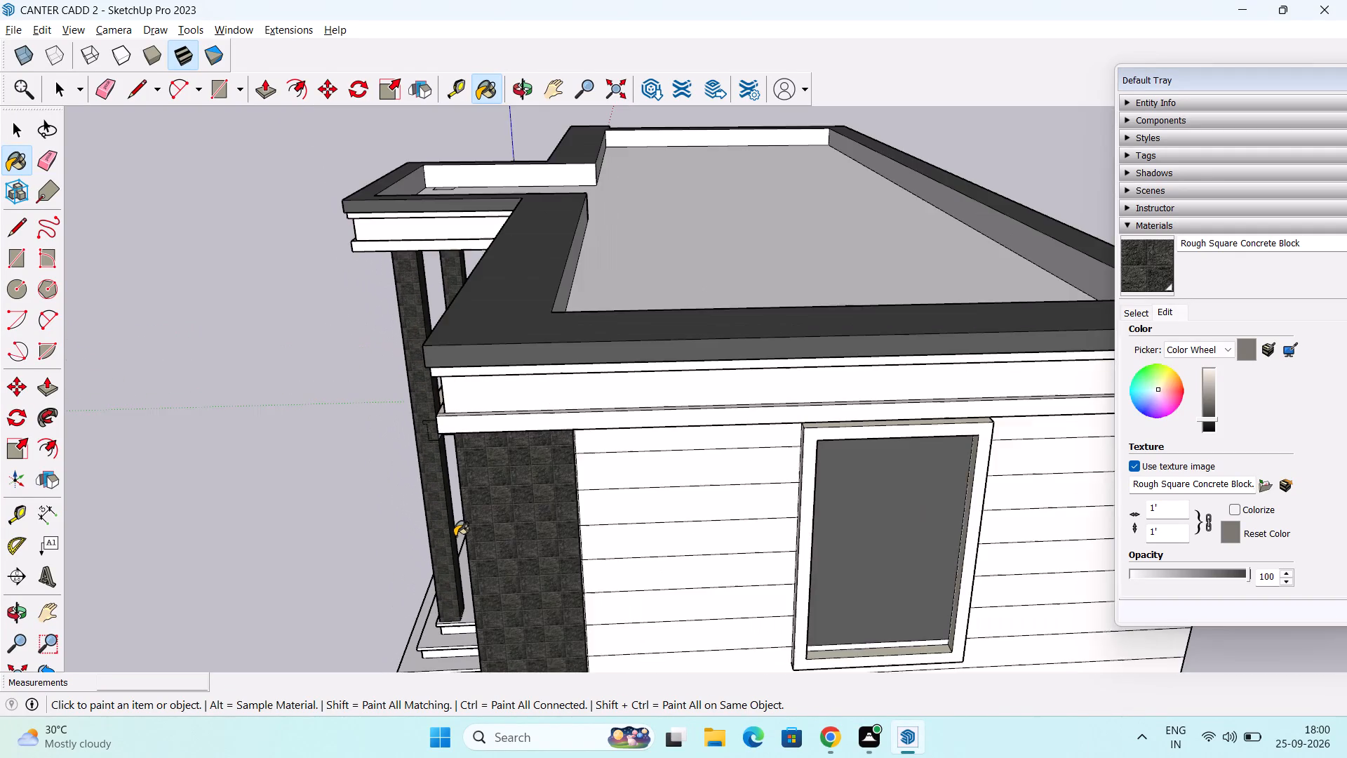
middle_drag(455, 536, 673, 485)
scroll(672, 476, down, 4)
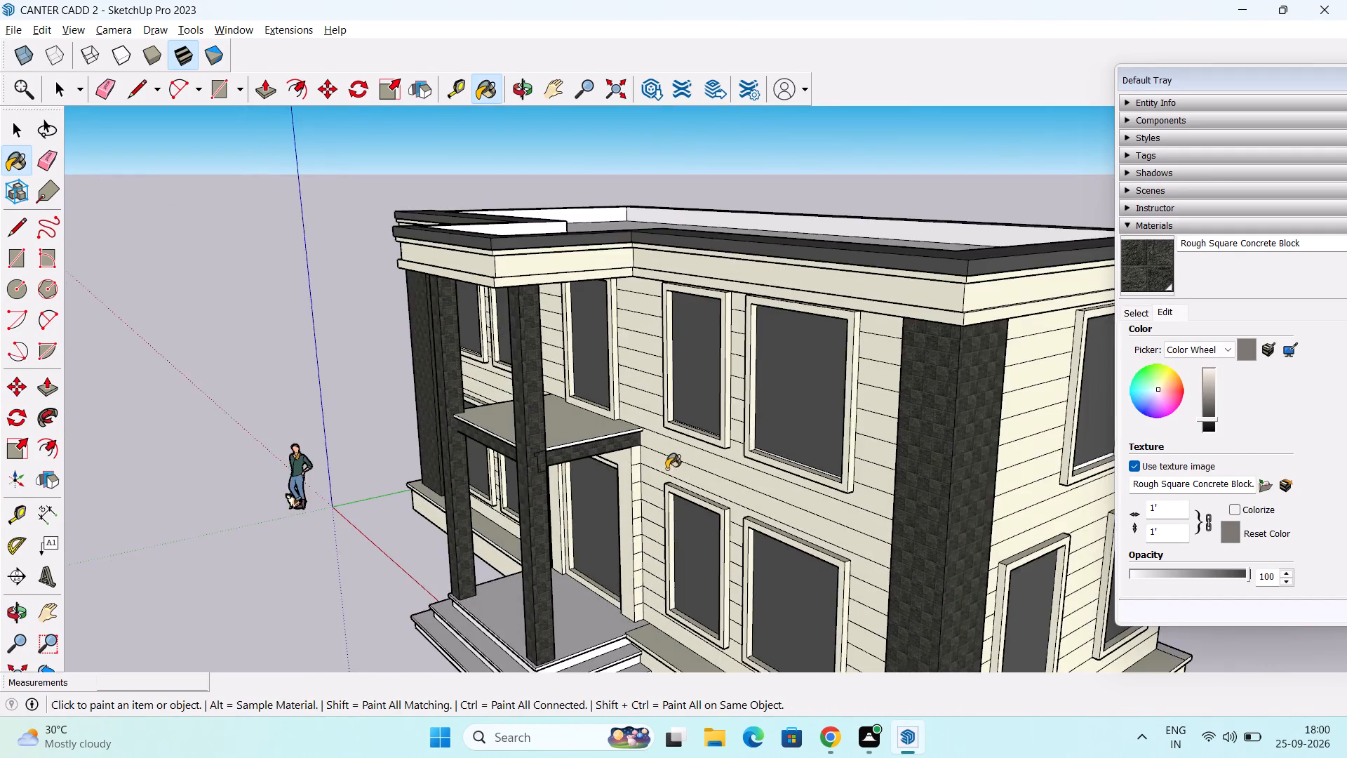
scroll(666, 469, down, 1)
middle_drag(656, 480, 633, 431)
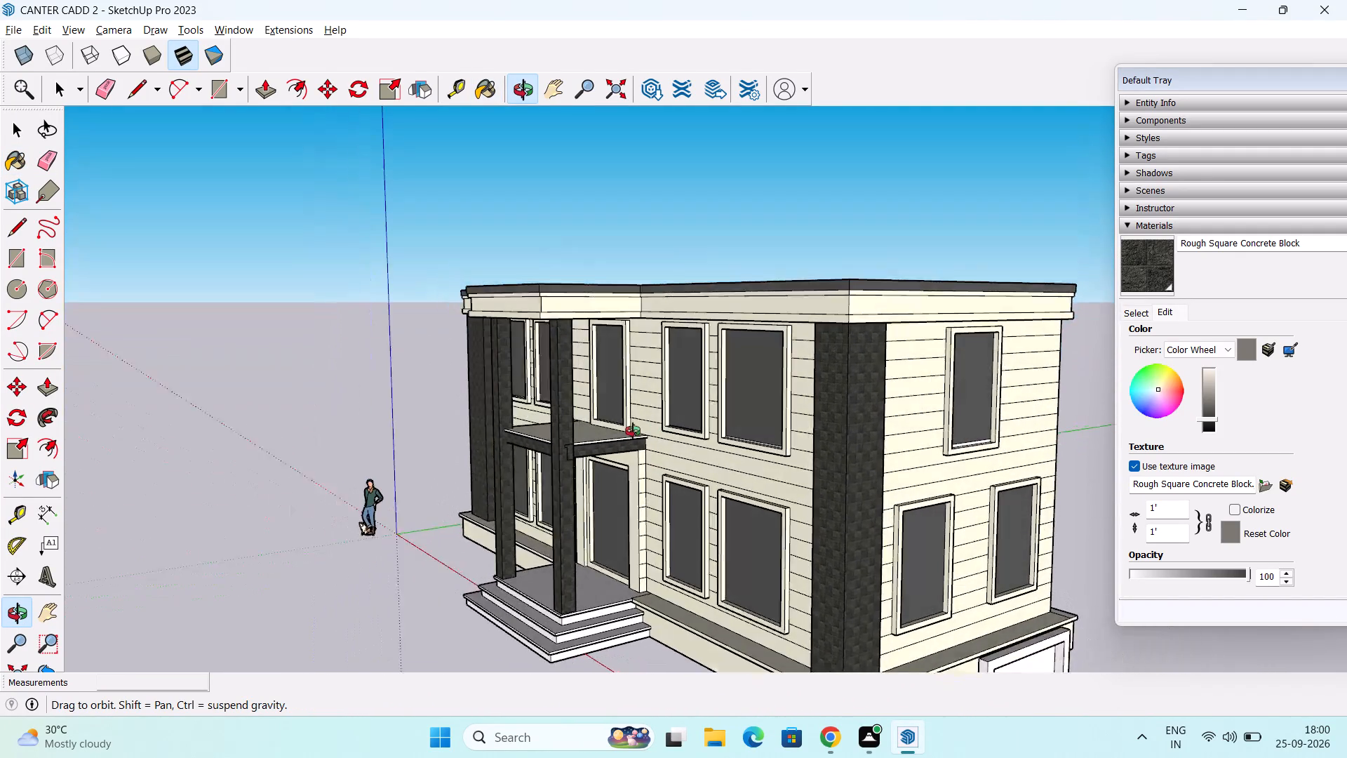
middle_drag(633, 431, 625, 434)
scroll(625, 422, down, 2)
middle_drag(630, 430, 774, 427)
shift+middle_drag(769, 415, 657, 421)
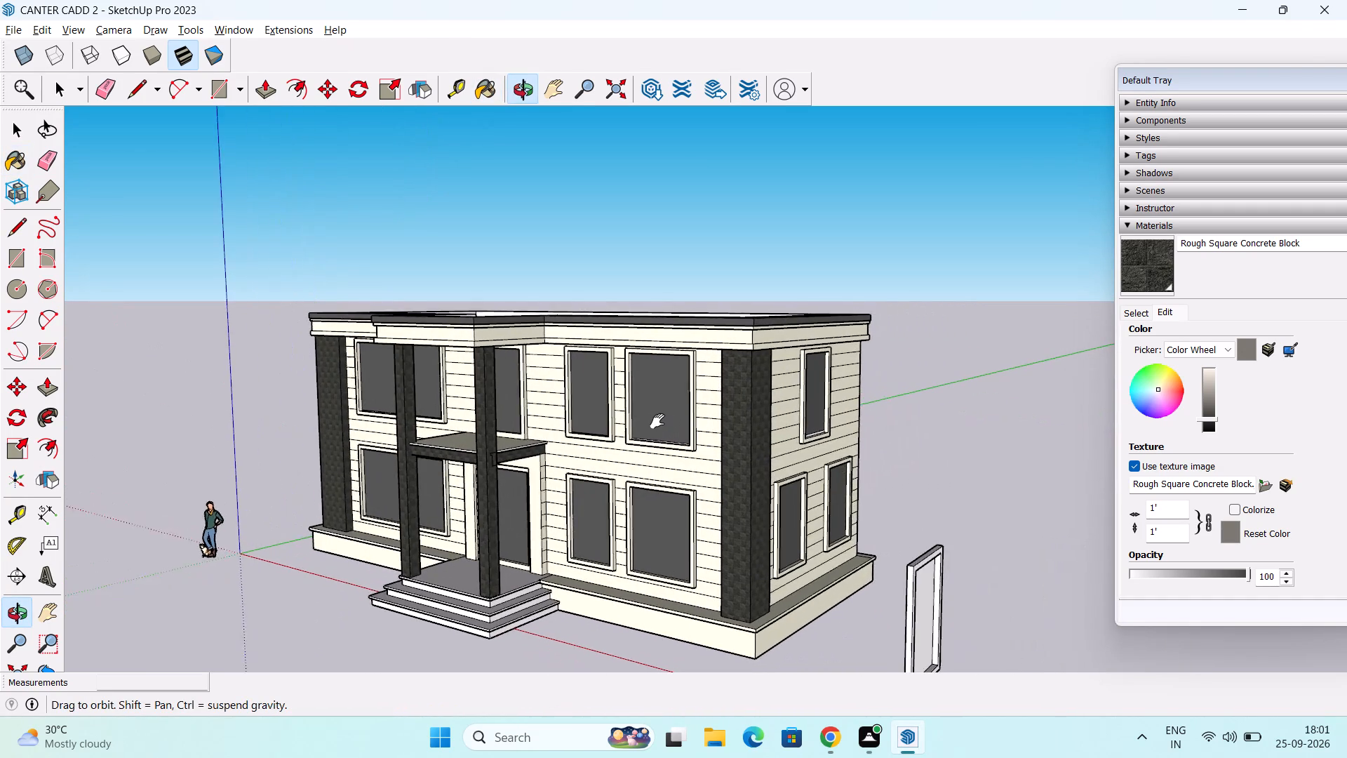
shift+middle_drag(657, 421, 617, 427)
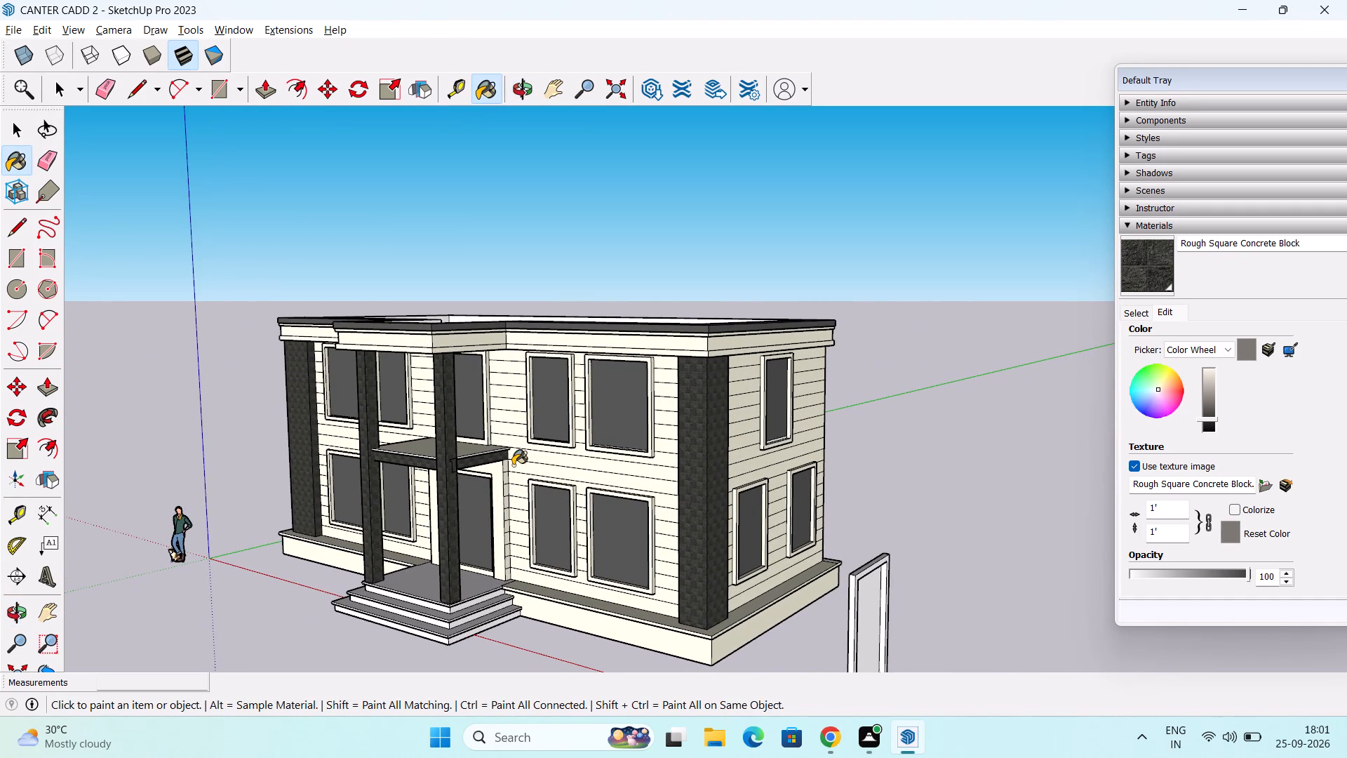
key(space)
middle_drag(509, 473, 520, 476)
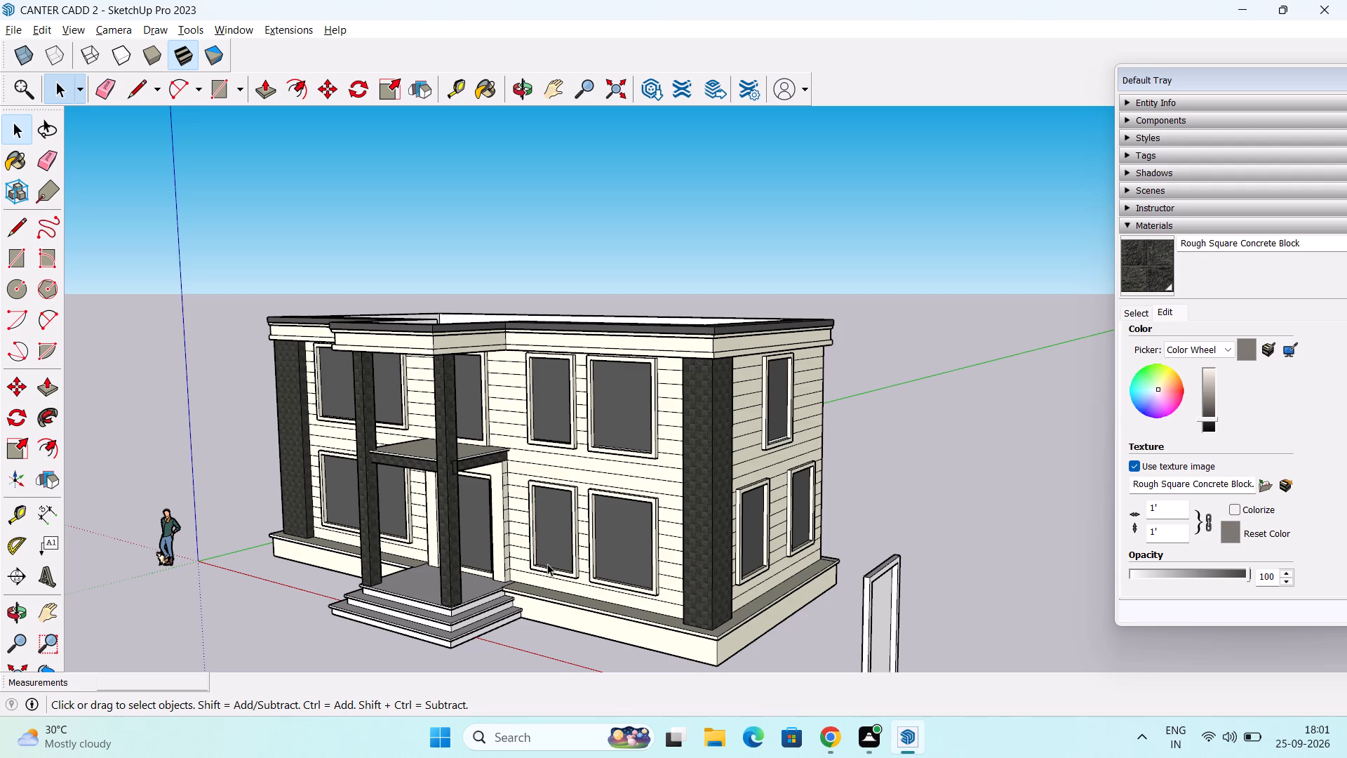
scroll(520, 530, up, 8)
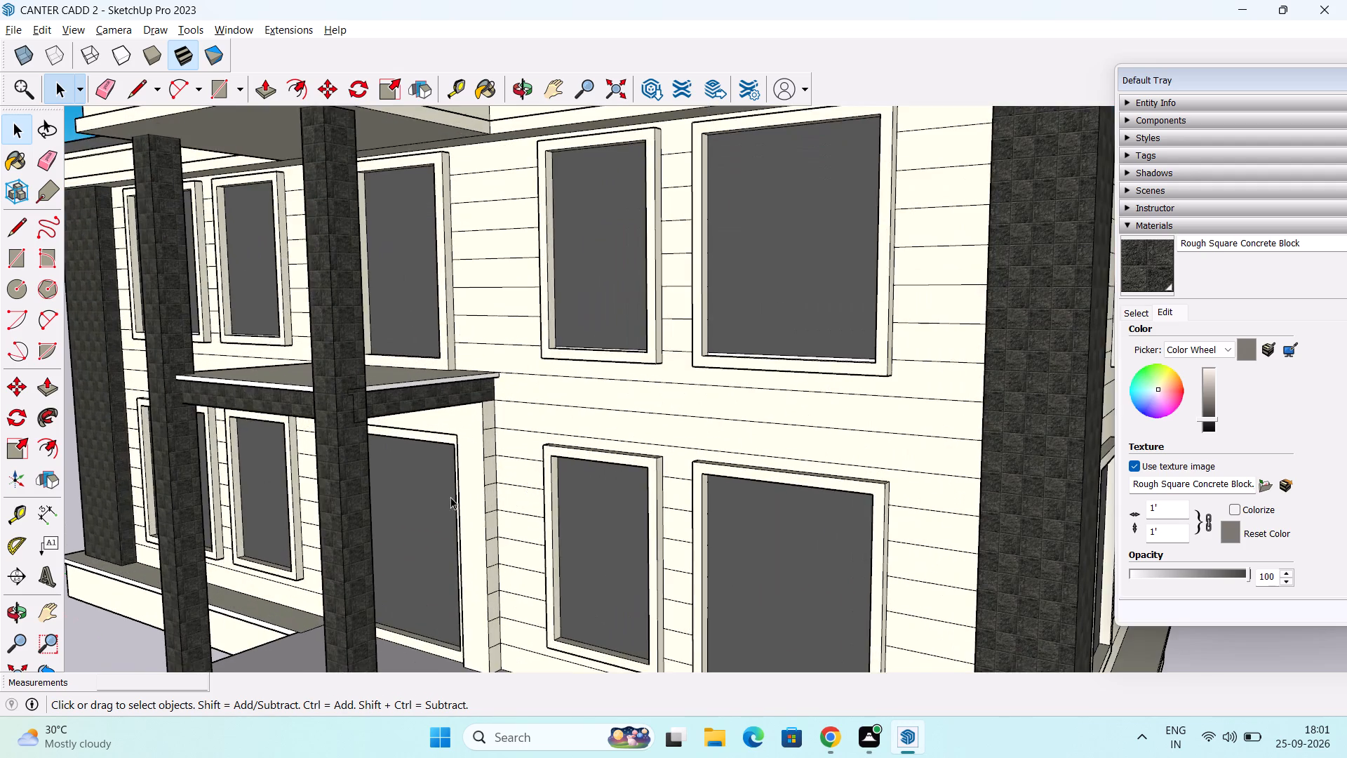
scroll(450, 497, down, 5)
middle_drag(457, 490, 22, 483)
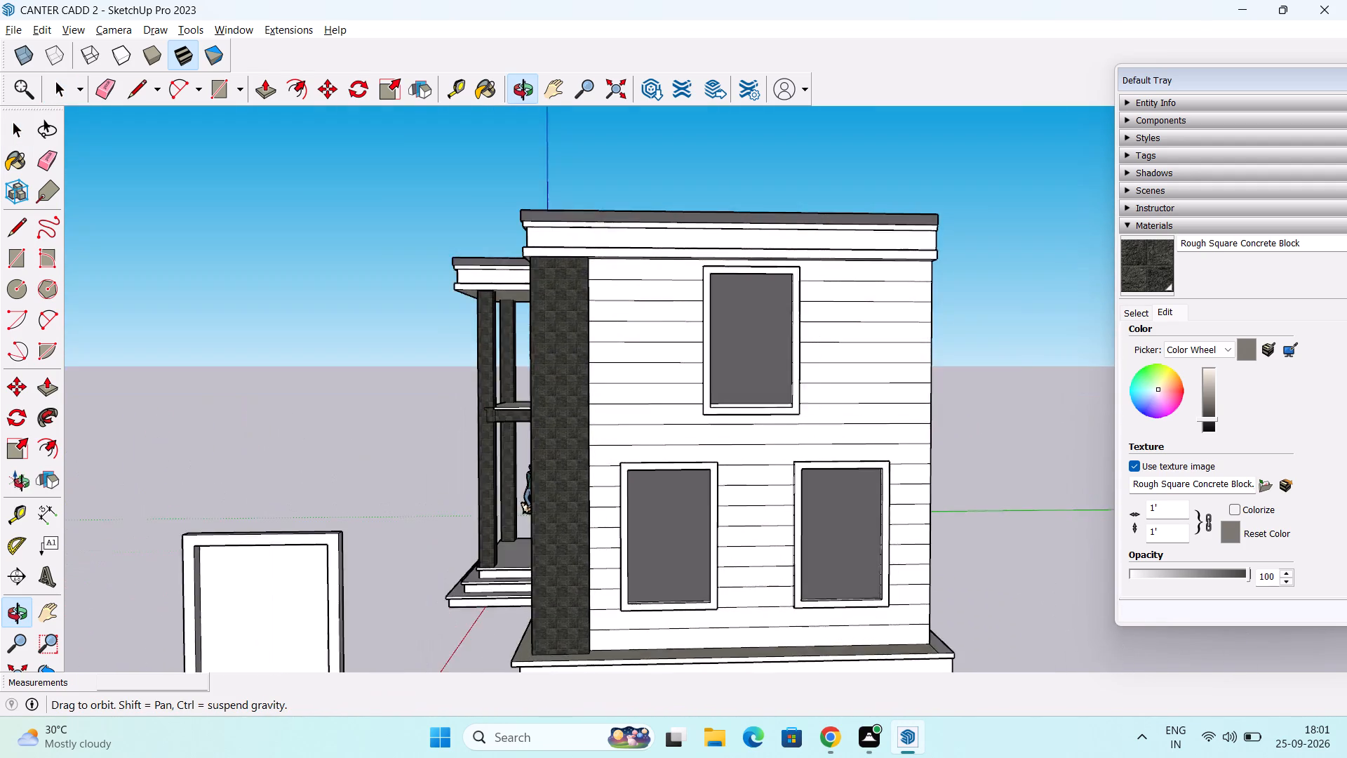
middle_drag(22, 483, 0, 392)
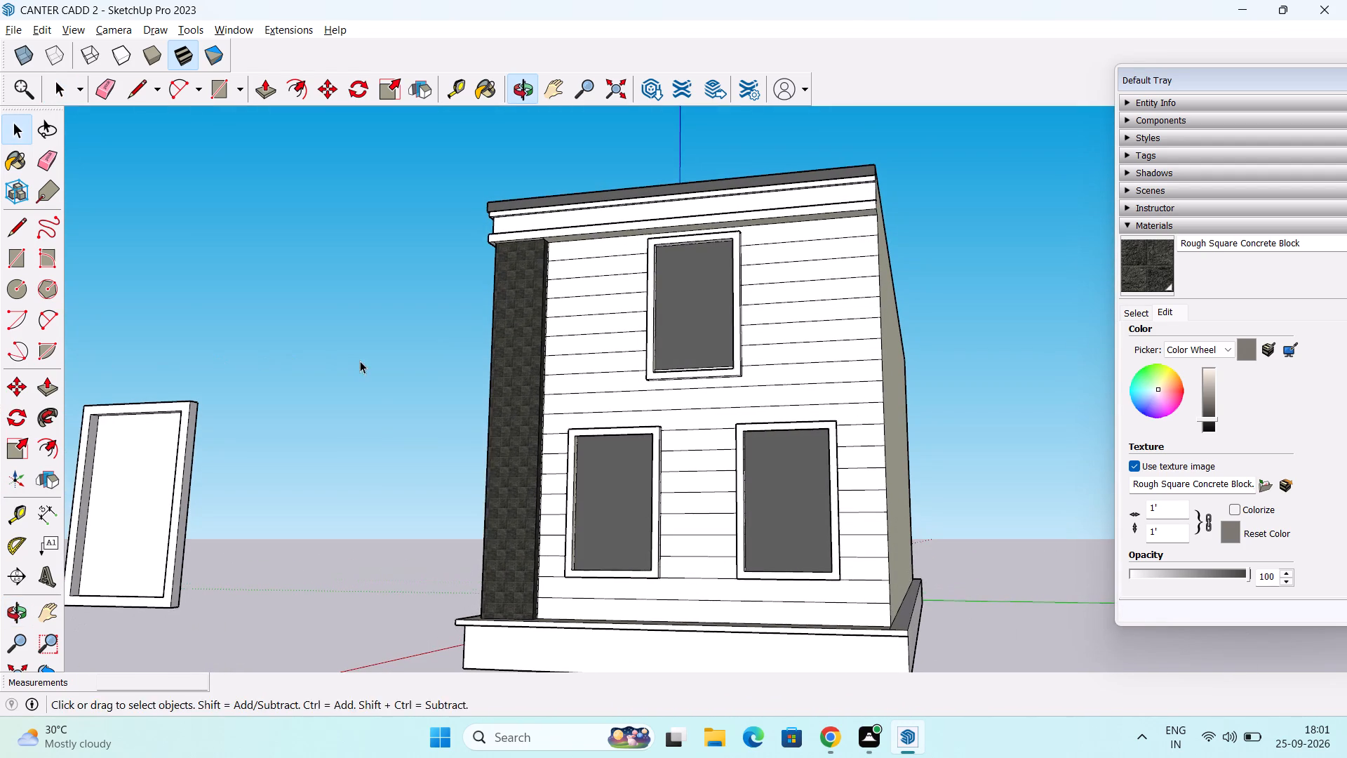
middle_drag(368, 367, 784, 447)
middle_drag(492, 392, 605, 381)
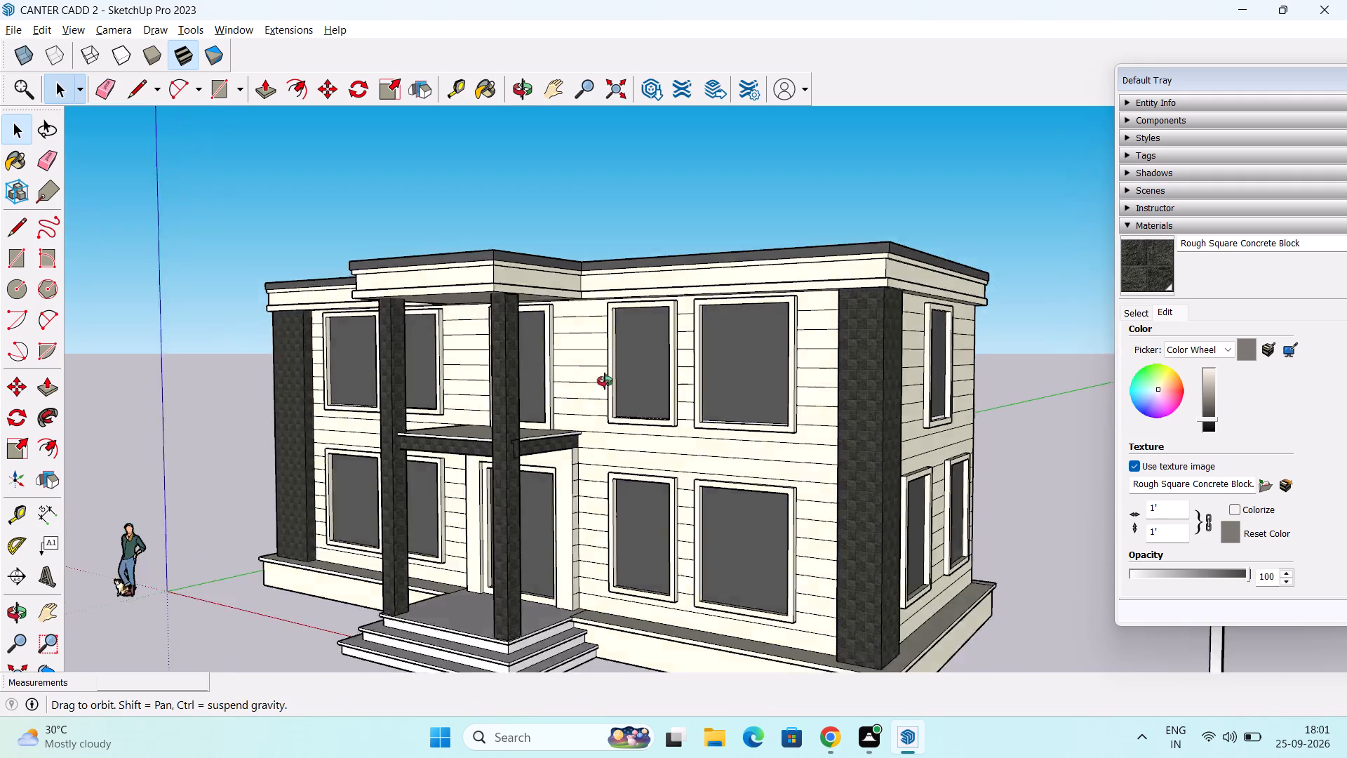
Paint the remaining white left side edge band of the porch balcony slab with Rough Square Concrete Block.
middle_drag(605, 381, 823, 397)
middle_drag(504, 422, 807, 411)
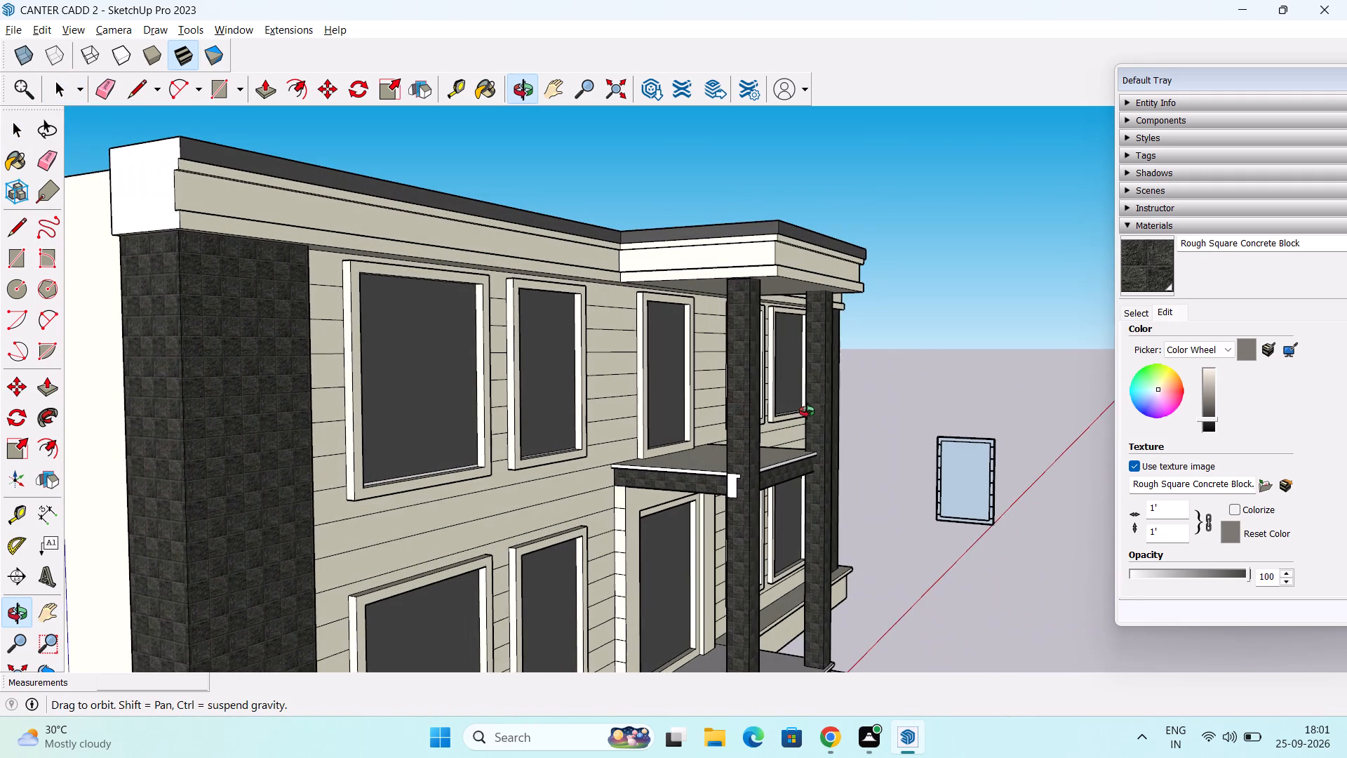
middle_drag(807, 411, 254, 387)
scroll(382, 381, up, 5)
middle_drag(384, 374, 194, 396)
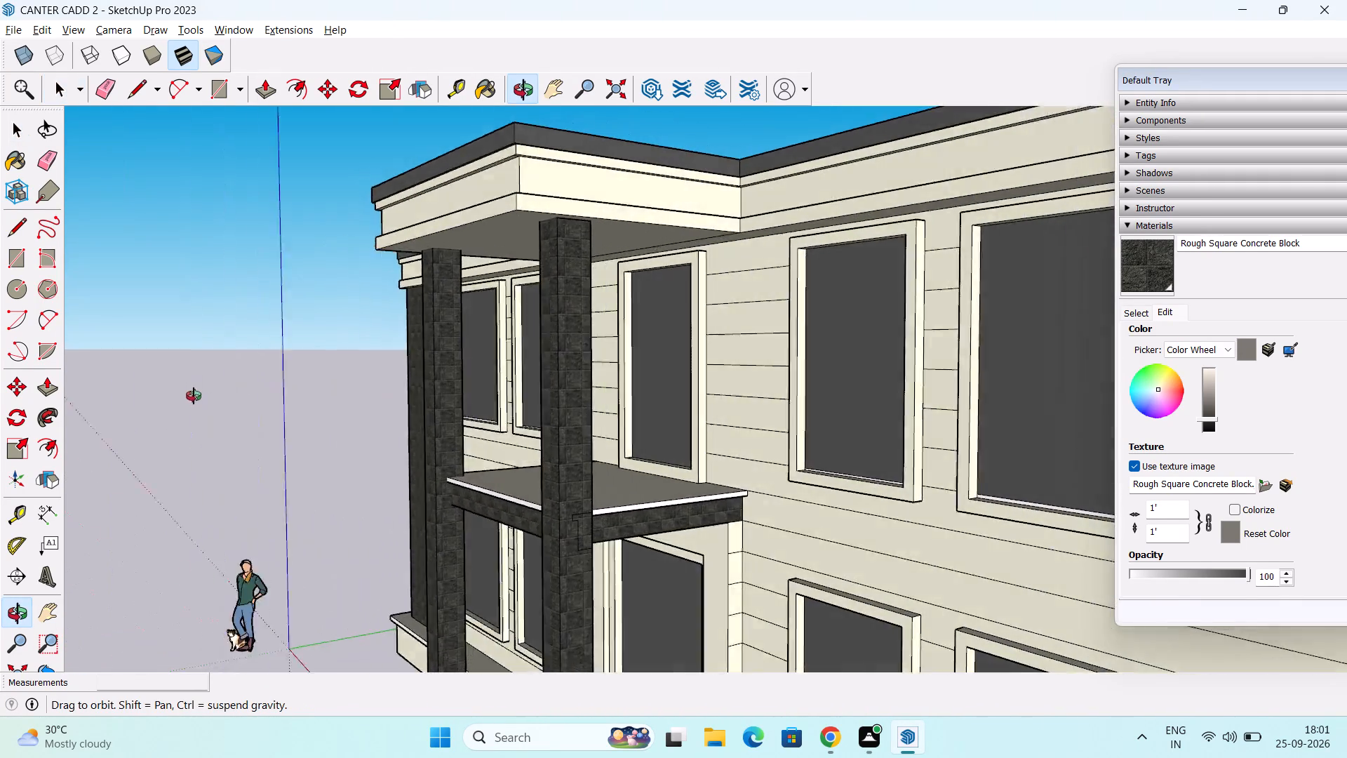
middle_drag(194, 396, 149, 383)
middle_drag(532, 411, 953, 474)
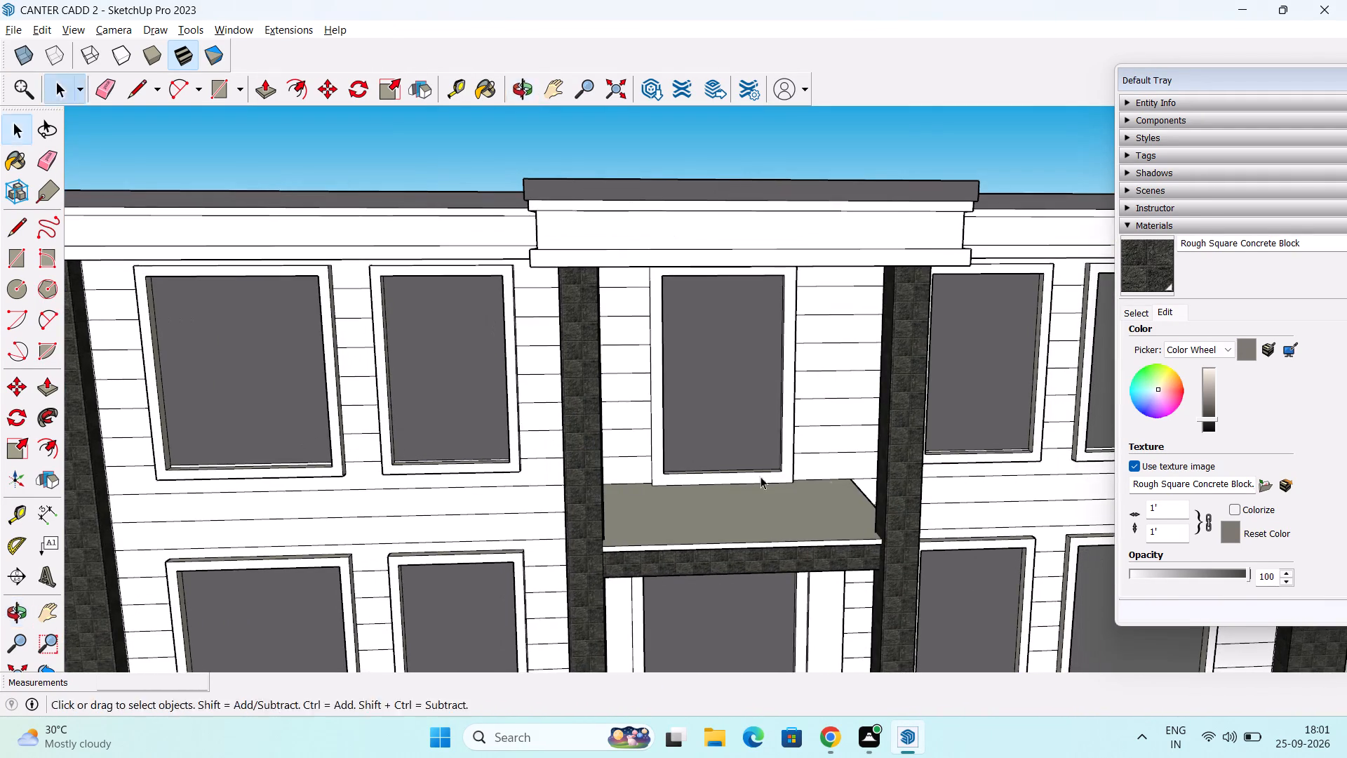
scroll(759, 477, down, 1)
middle_drag(634, 528, 1013, 493)
middle_drag(879, 520, 1000, 516)
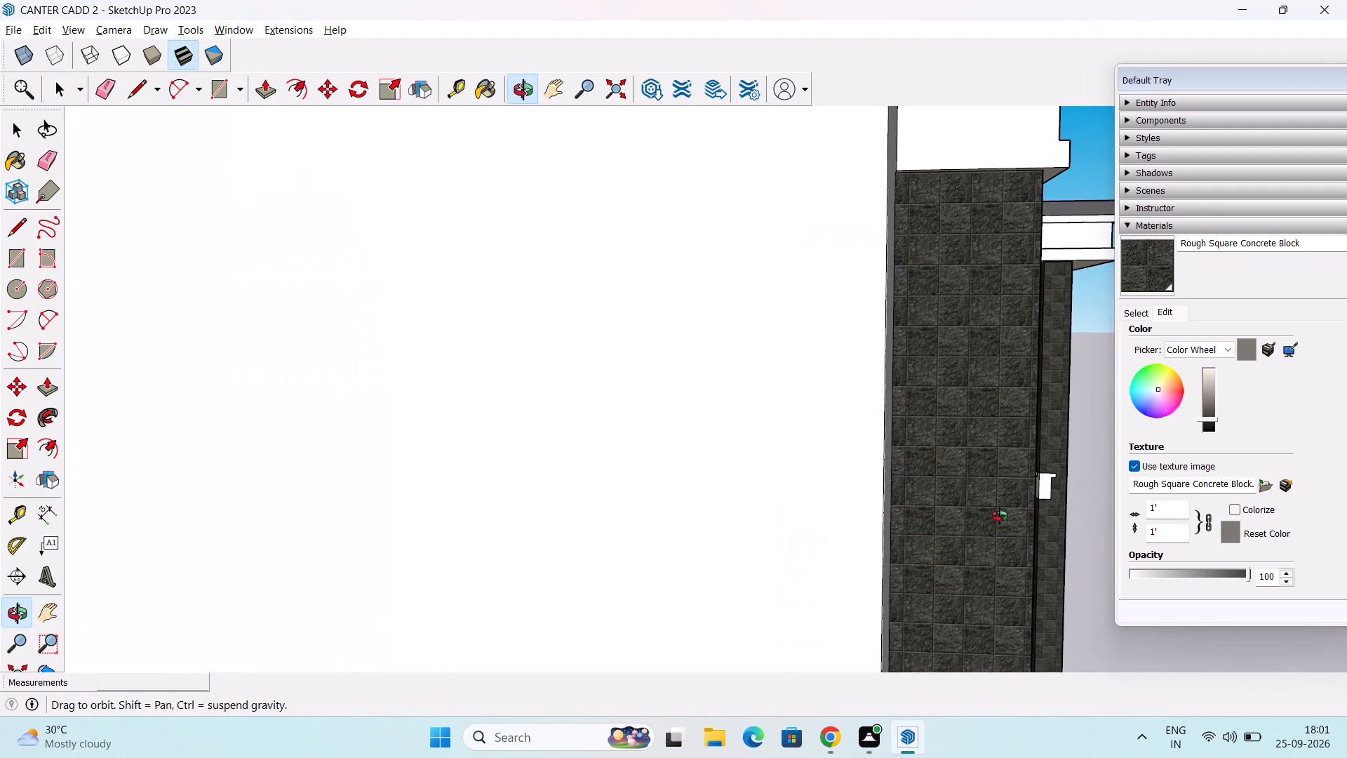
middle_drag(1000, 516, 932, 523)
scroll(938, 519, down, 1)
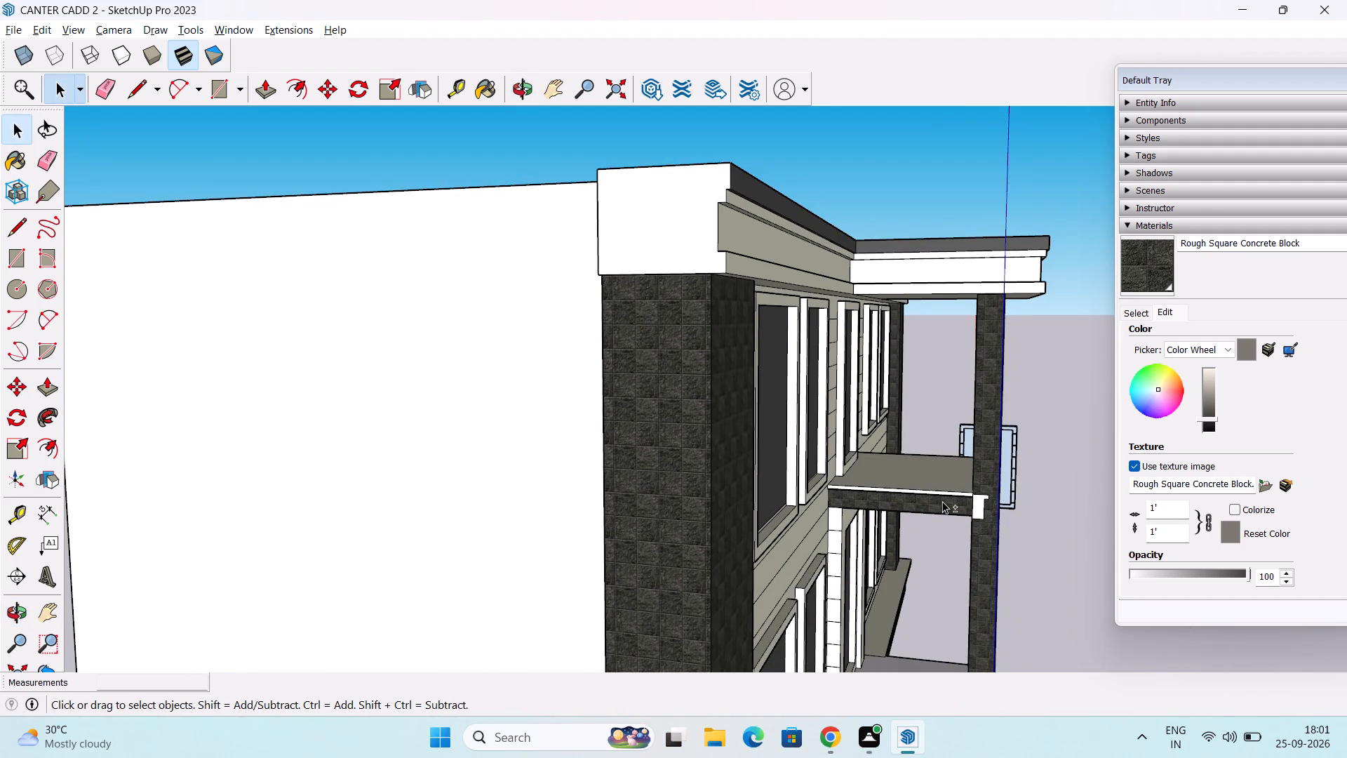
shift+middle_drag(942, 501, 703, 486)
scroll(698, 481, up, 2)
middle_drag(704, 474, 871, 548)
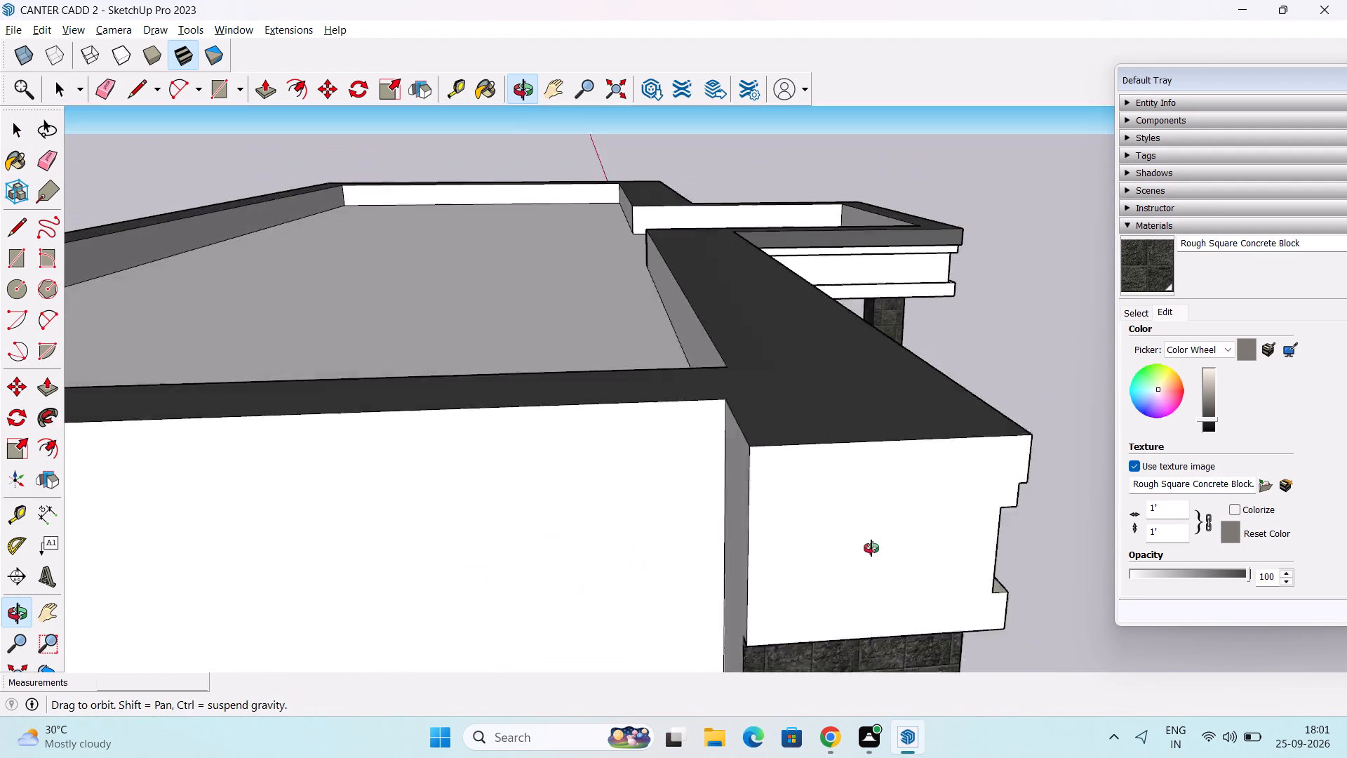
middle_drag(871, 548, 792, 524)
click(1151, 266)
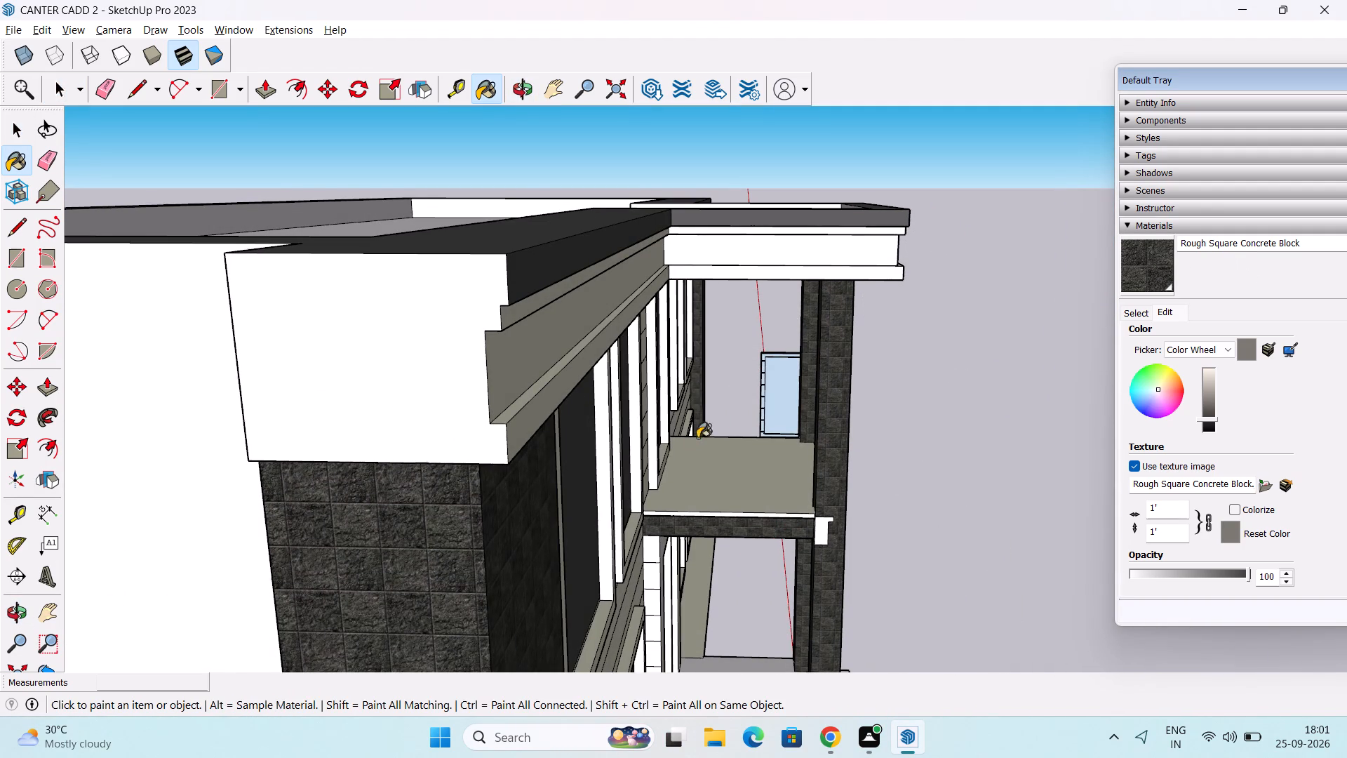
click(820, 534)
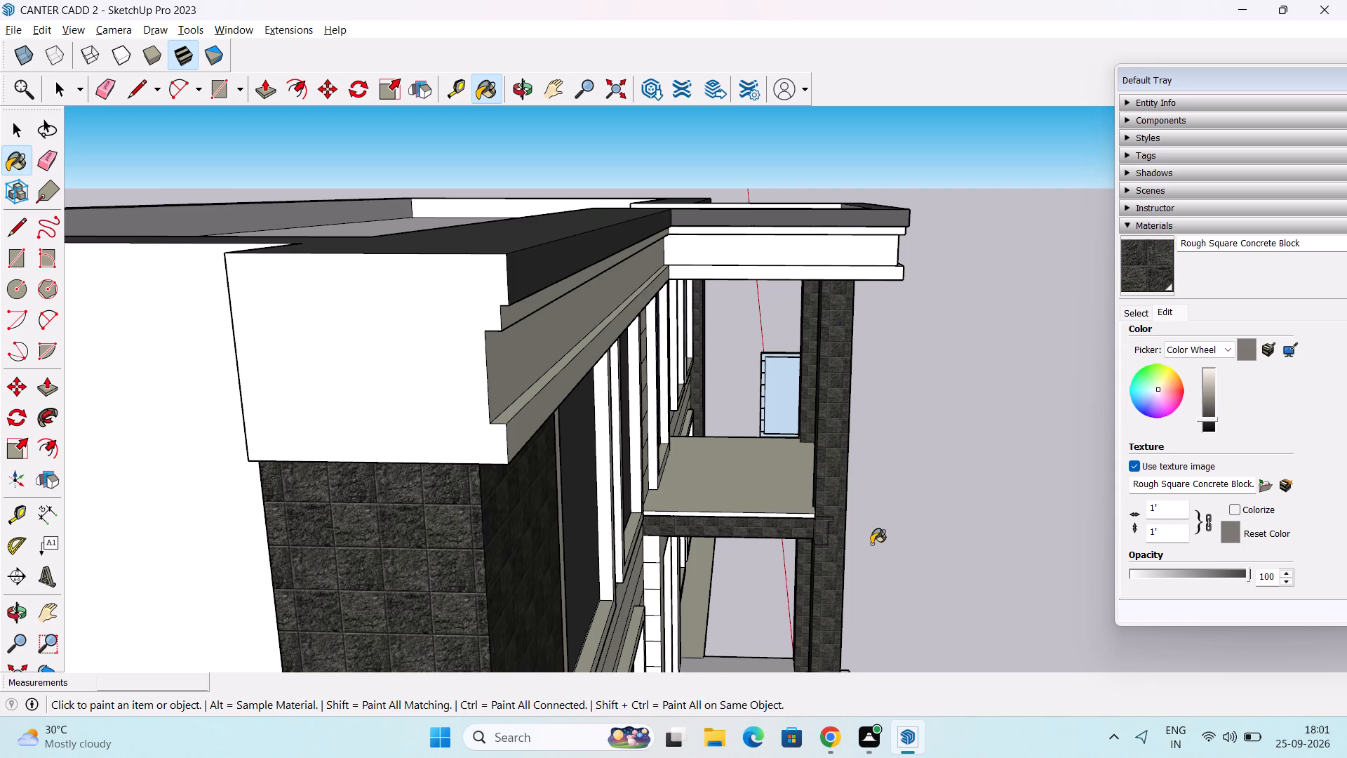
Examine the whole building's facade materials from the front and the right corner.
scroll(873, 544, down, 3)
middle_drag(875, 543, 406, 426)
scroll(403, 417, down, 4)
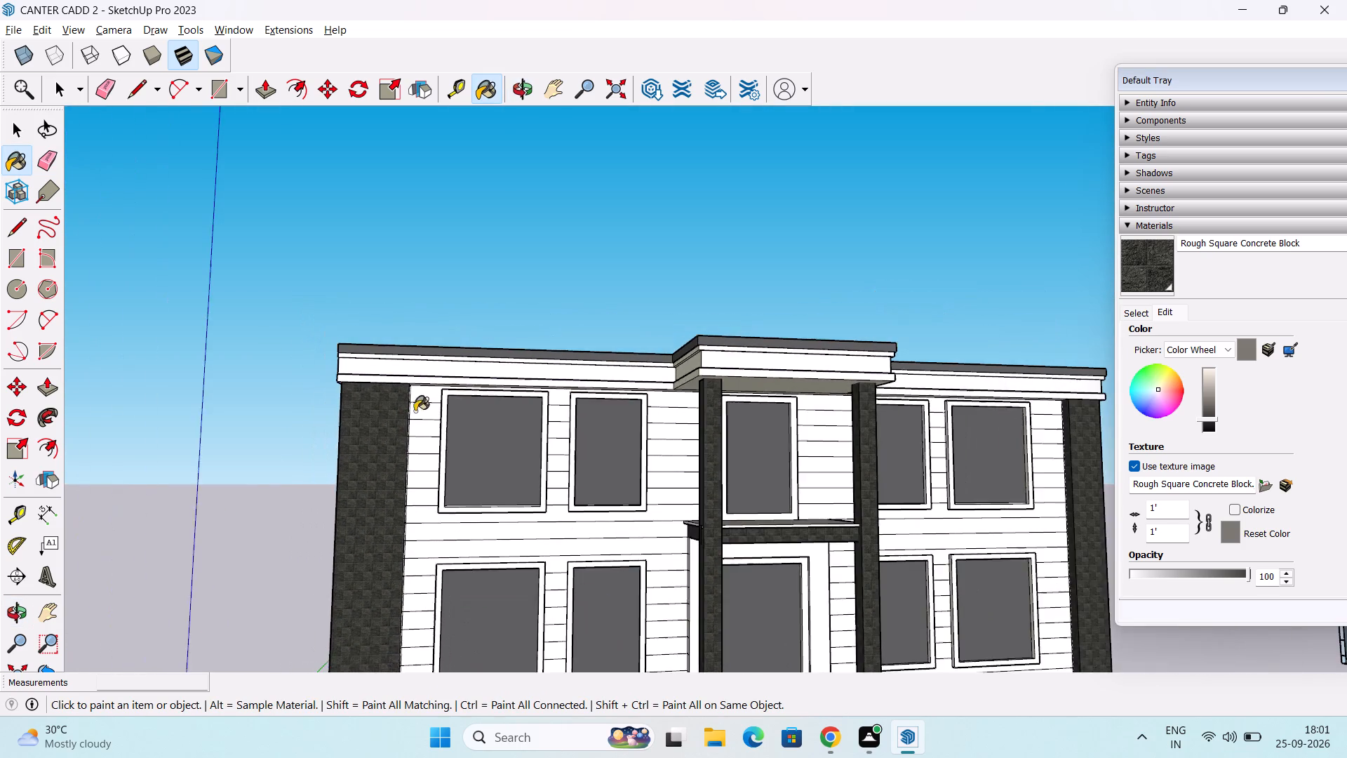
scroll(415, 411, down, 6)
middle_drag(807, 510, 491, 602)
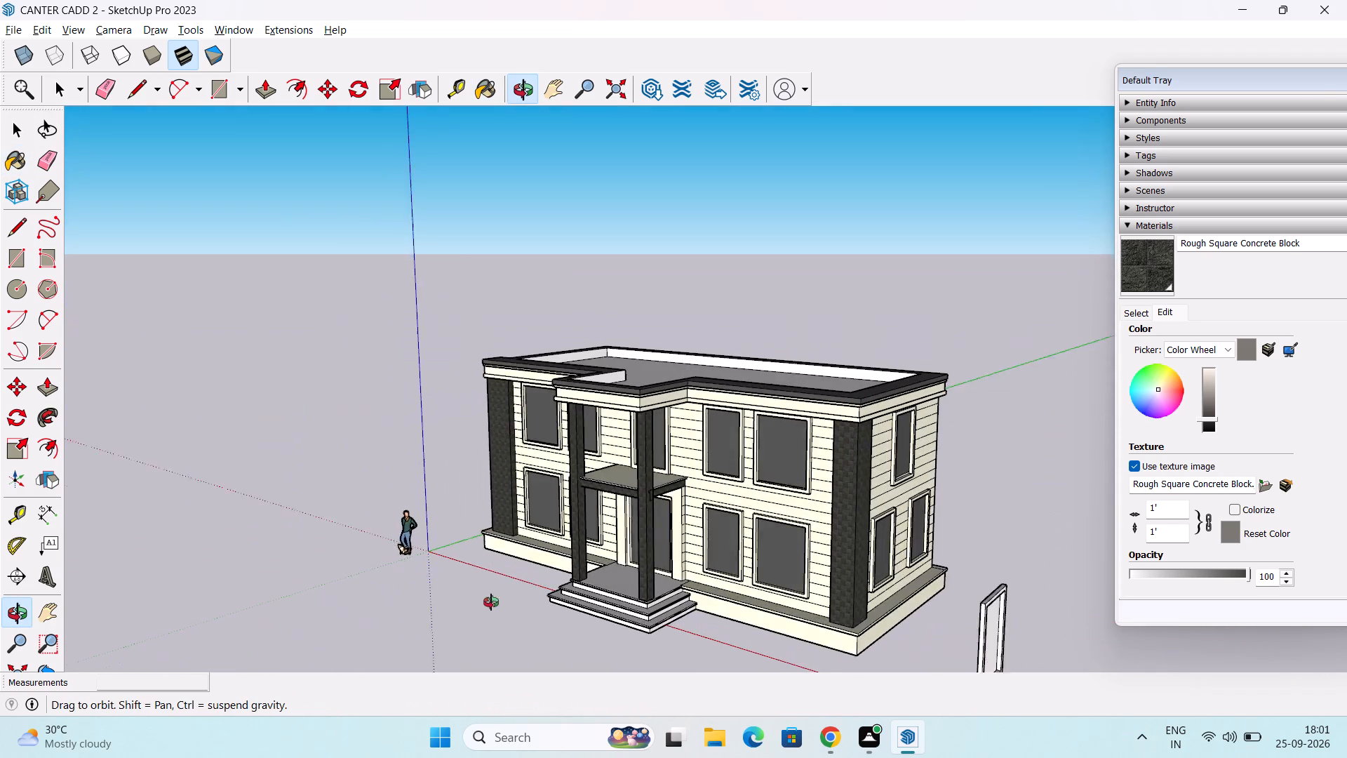
middle_drag(491, 602, 440, 607)
scroll(677, 559, up, 2)
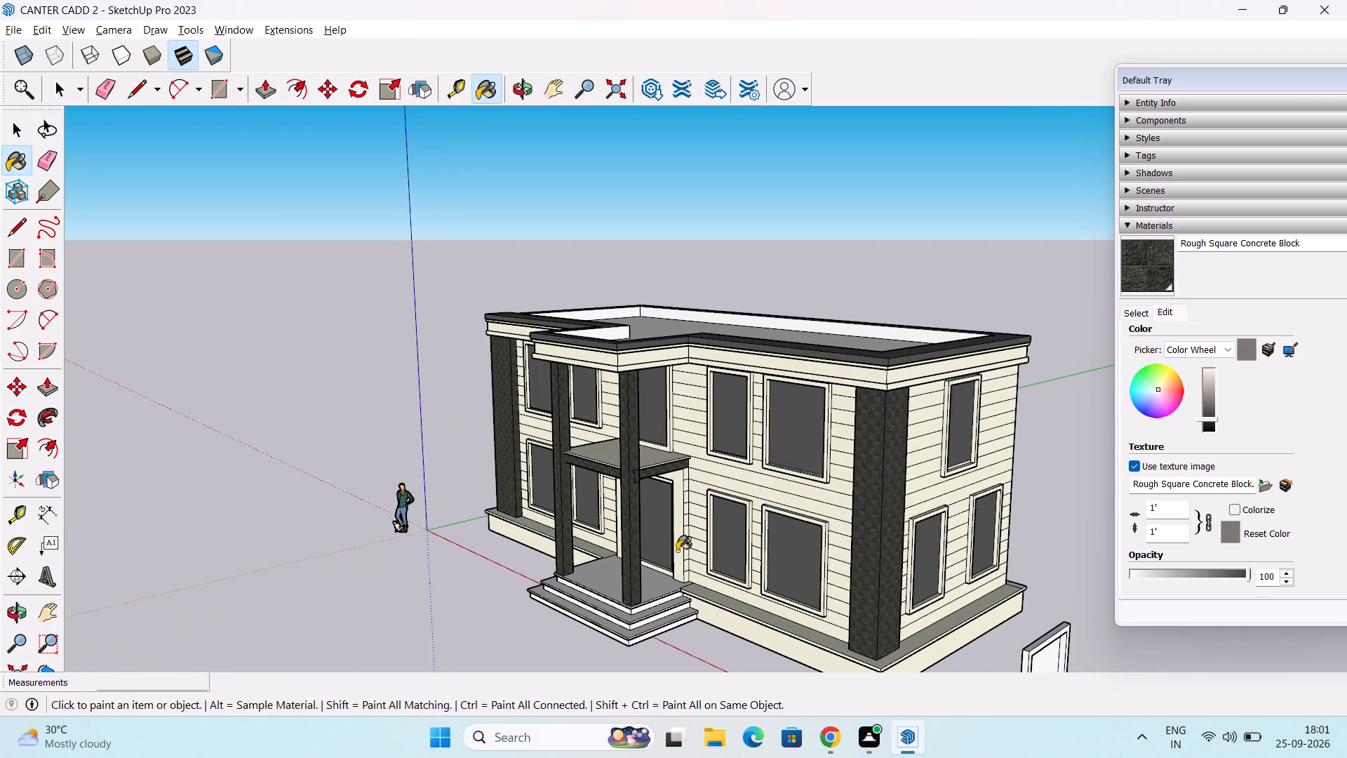
shift+middle_drag(677, 544, 589, 524)
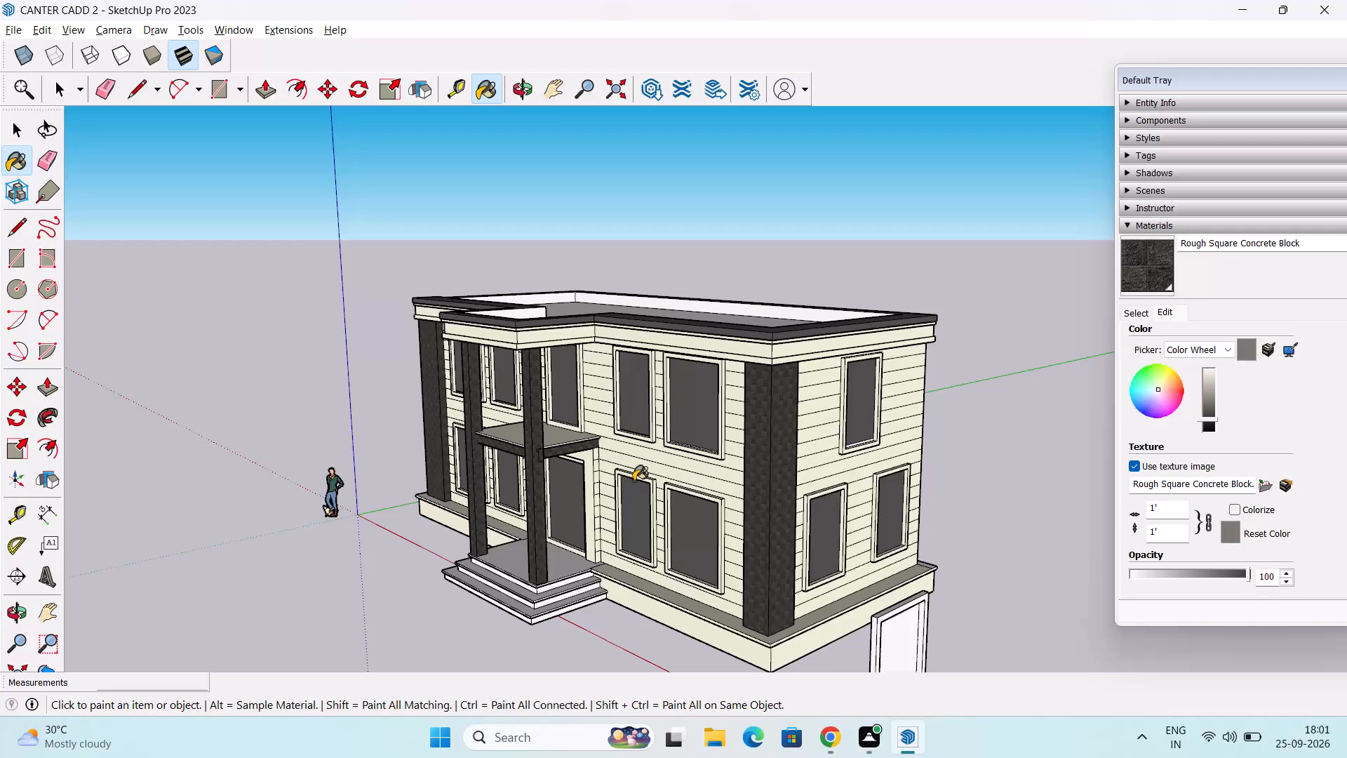
Paint the porch landing floor with Granite Dark Gray from the Stone material collection.
key(space)
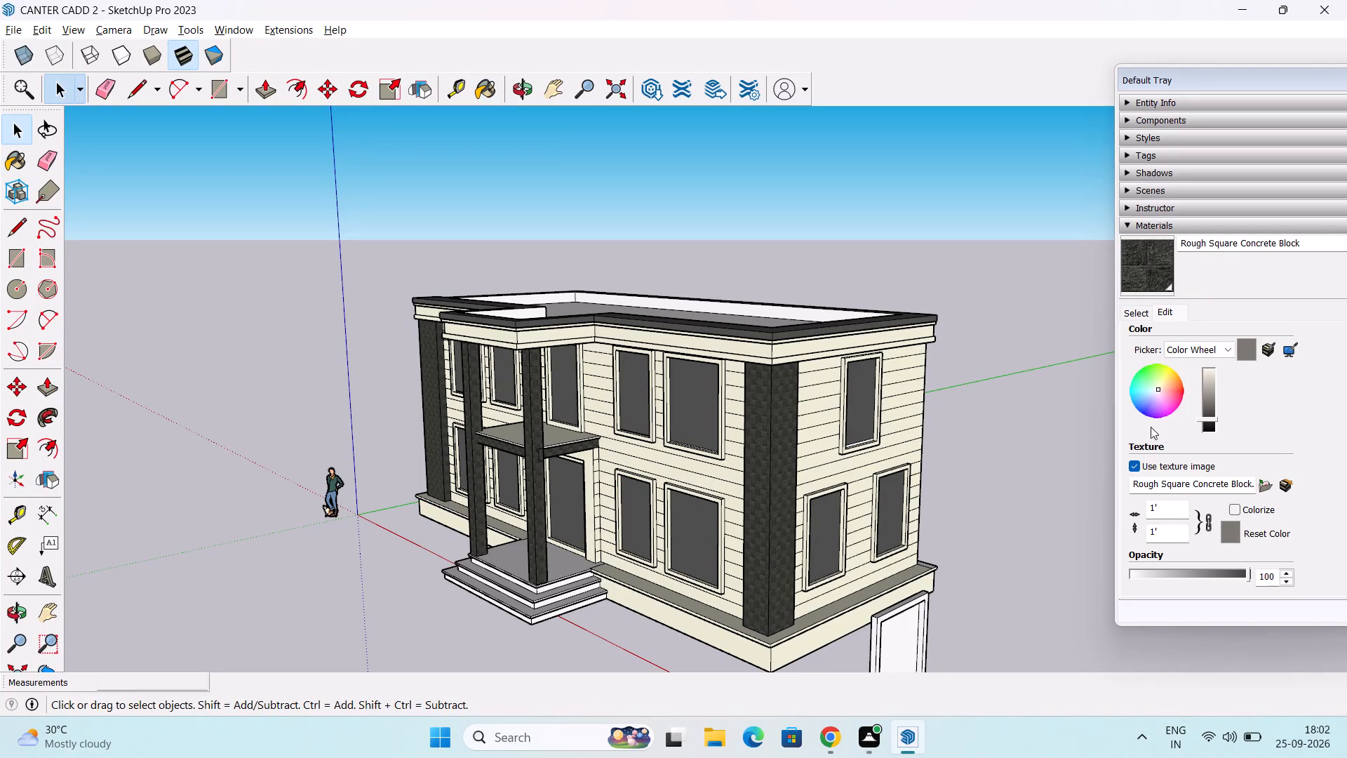
click(1141, 317)
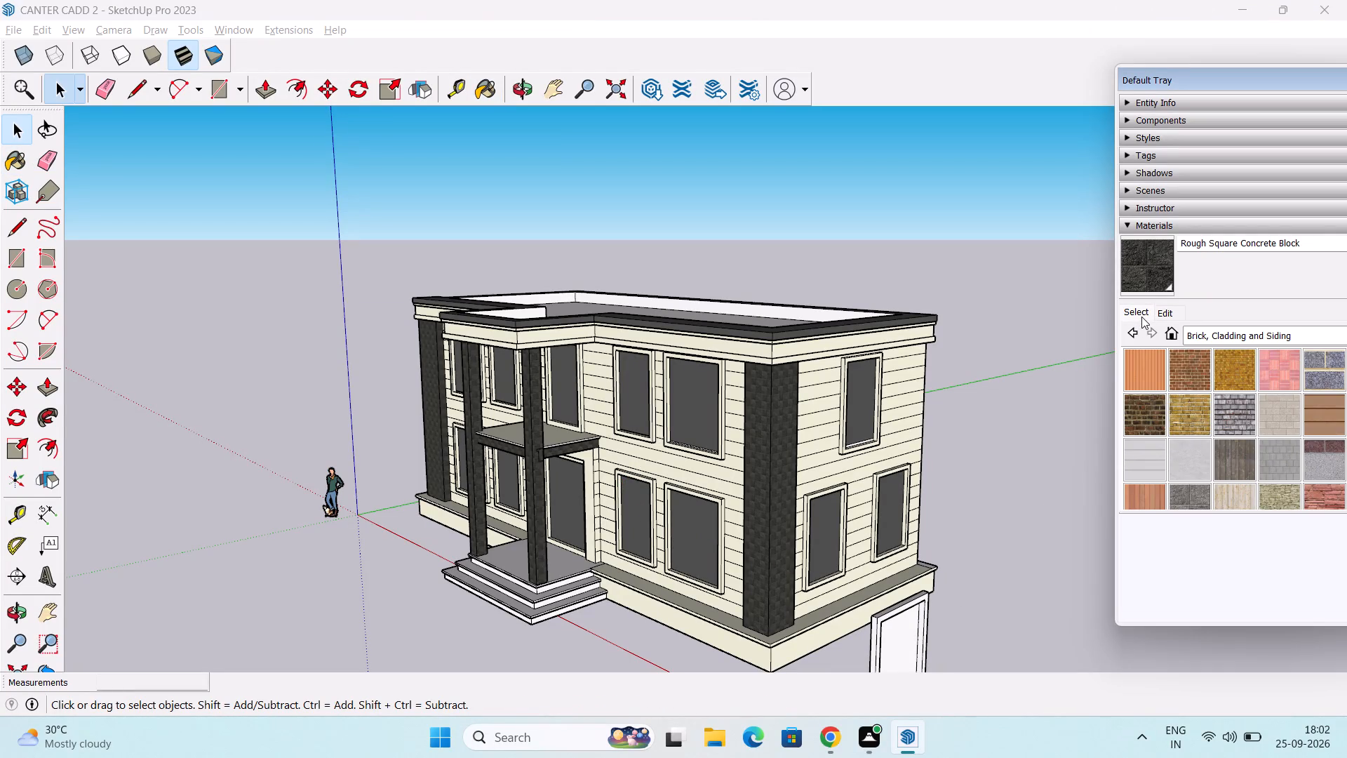
scroll(1256, 458, up, 5)
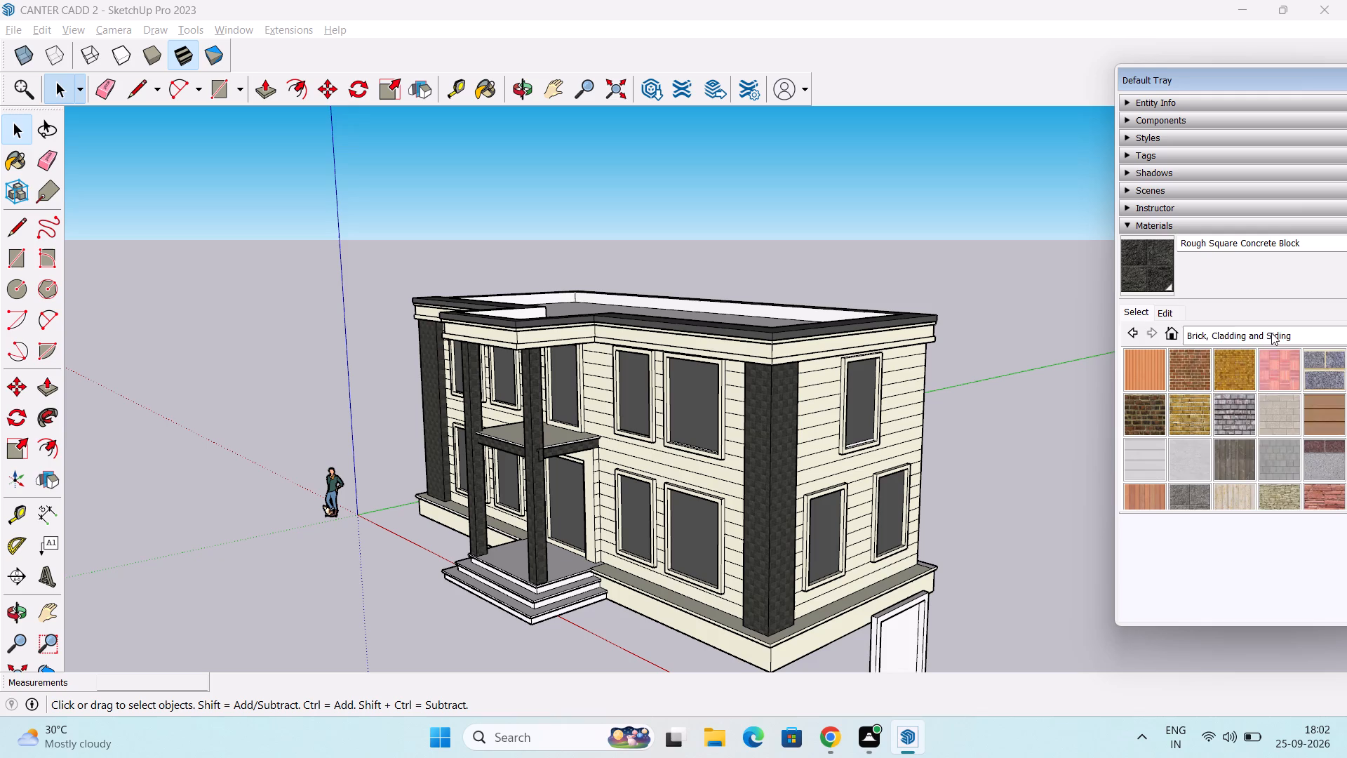
click(1271, 333)
scroll(1272, 411, up, 2)
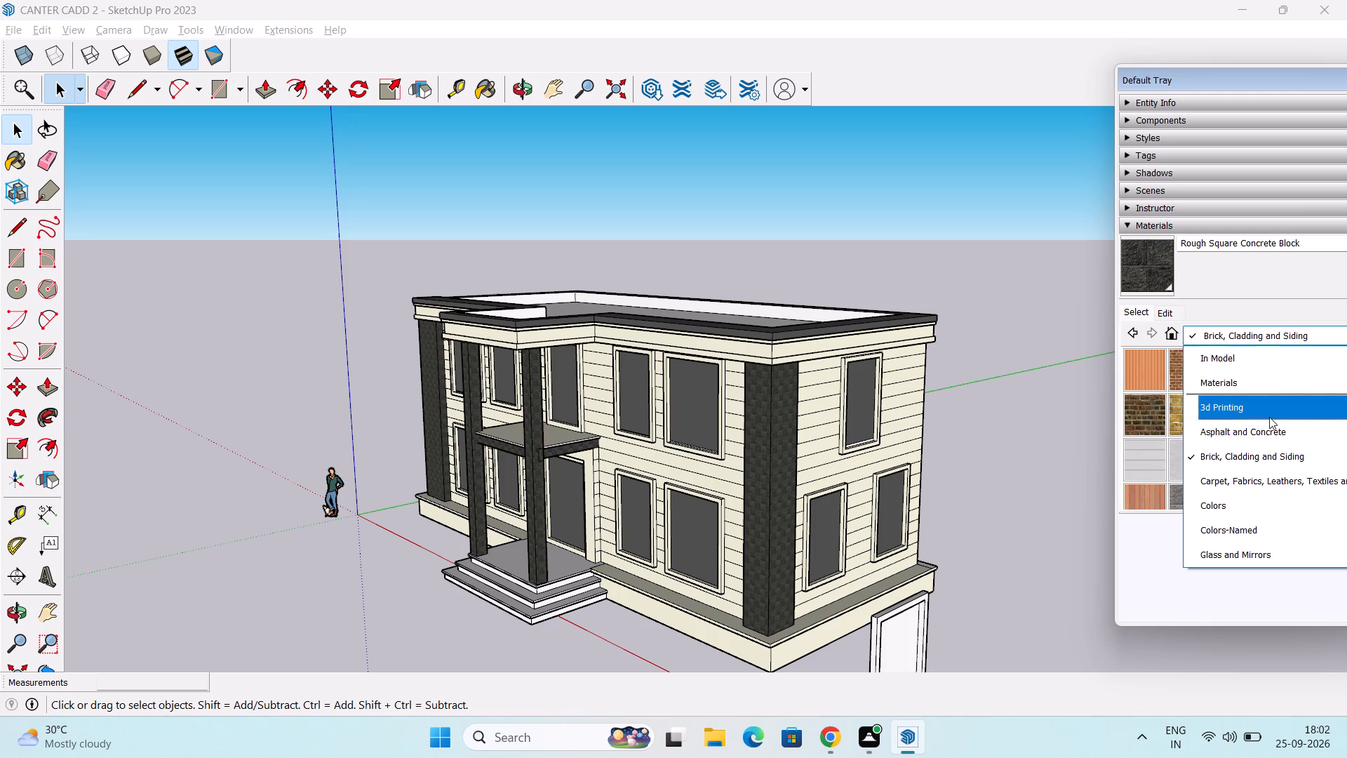
scroll(1268, 417, down, 5)
scroll(1264, 420, up, 1)
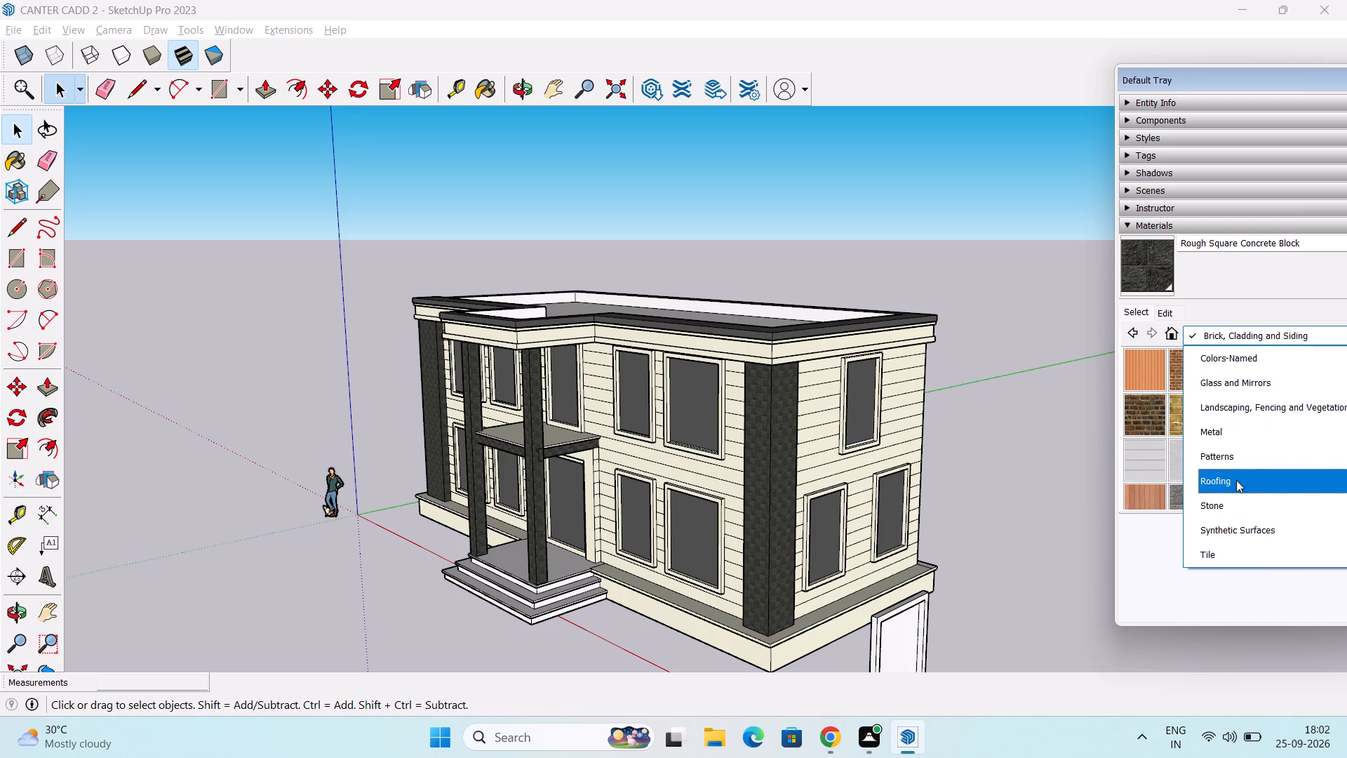
click(1235, 510)
scroll(1234, 359, up, 1)
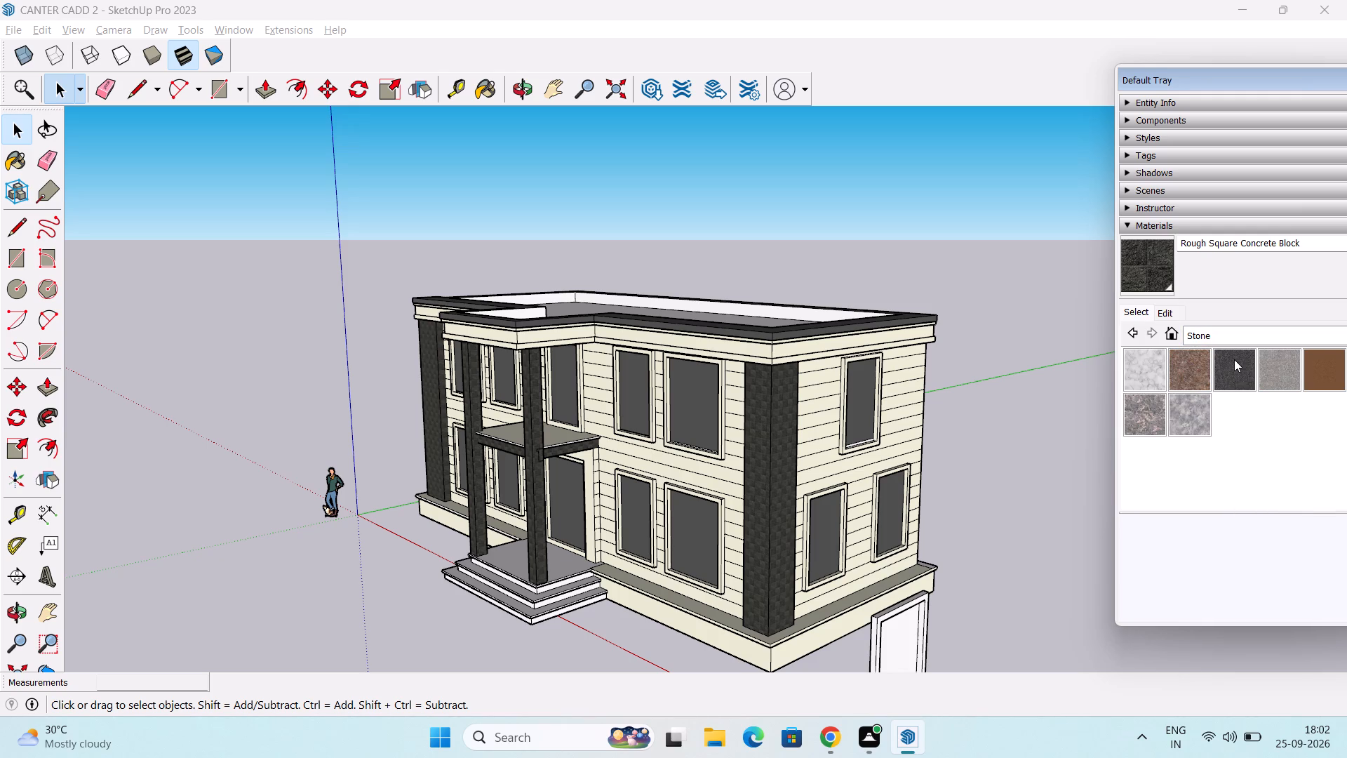
click(1234, 365)
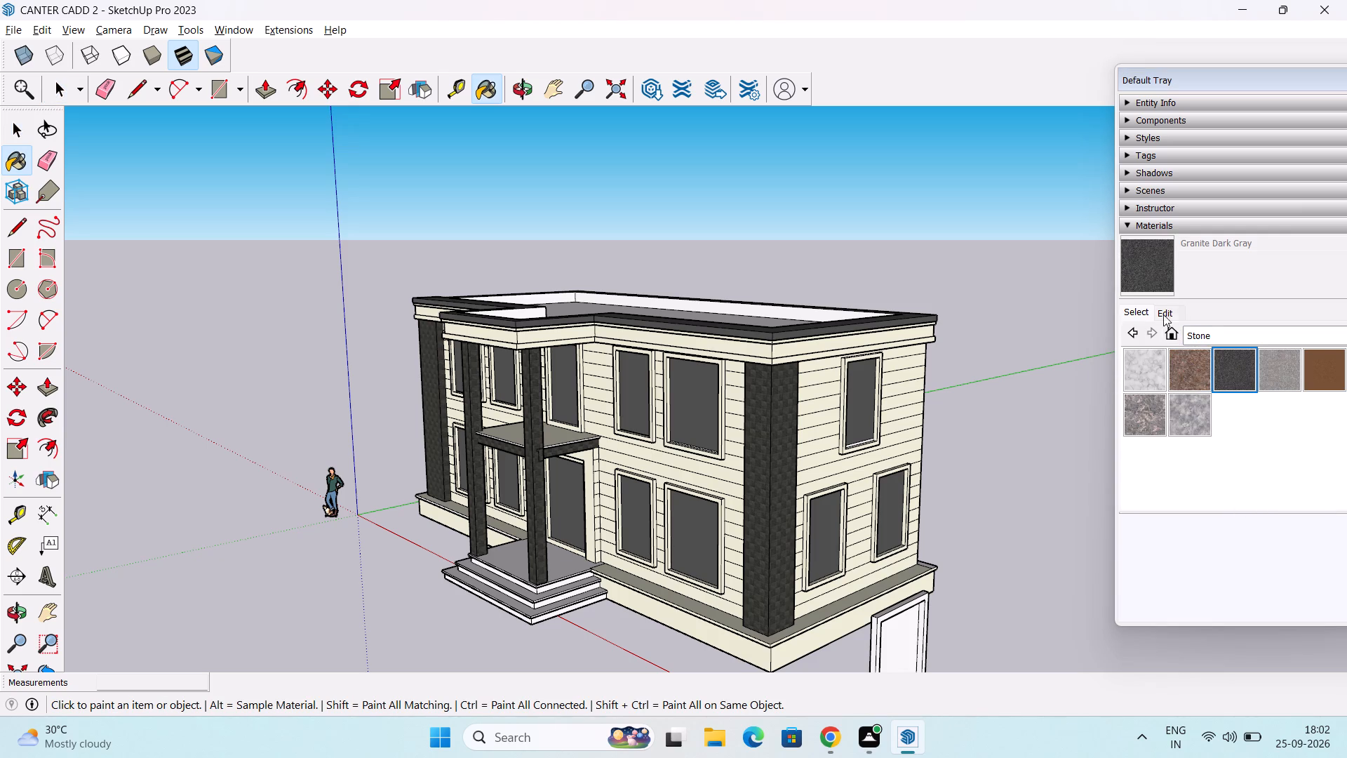
click(1167, 312)
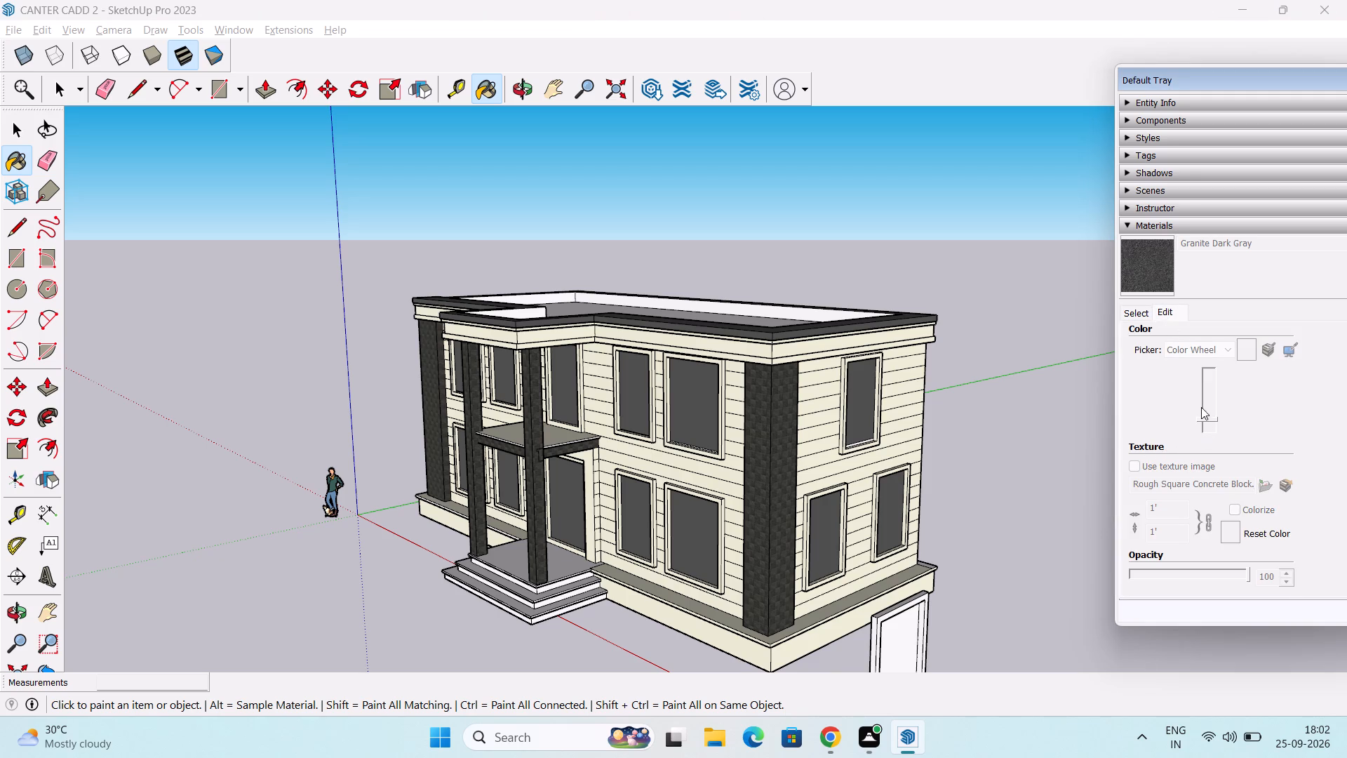
click(1147, 270)
scroll(607, 578, up, 2)
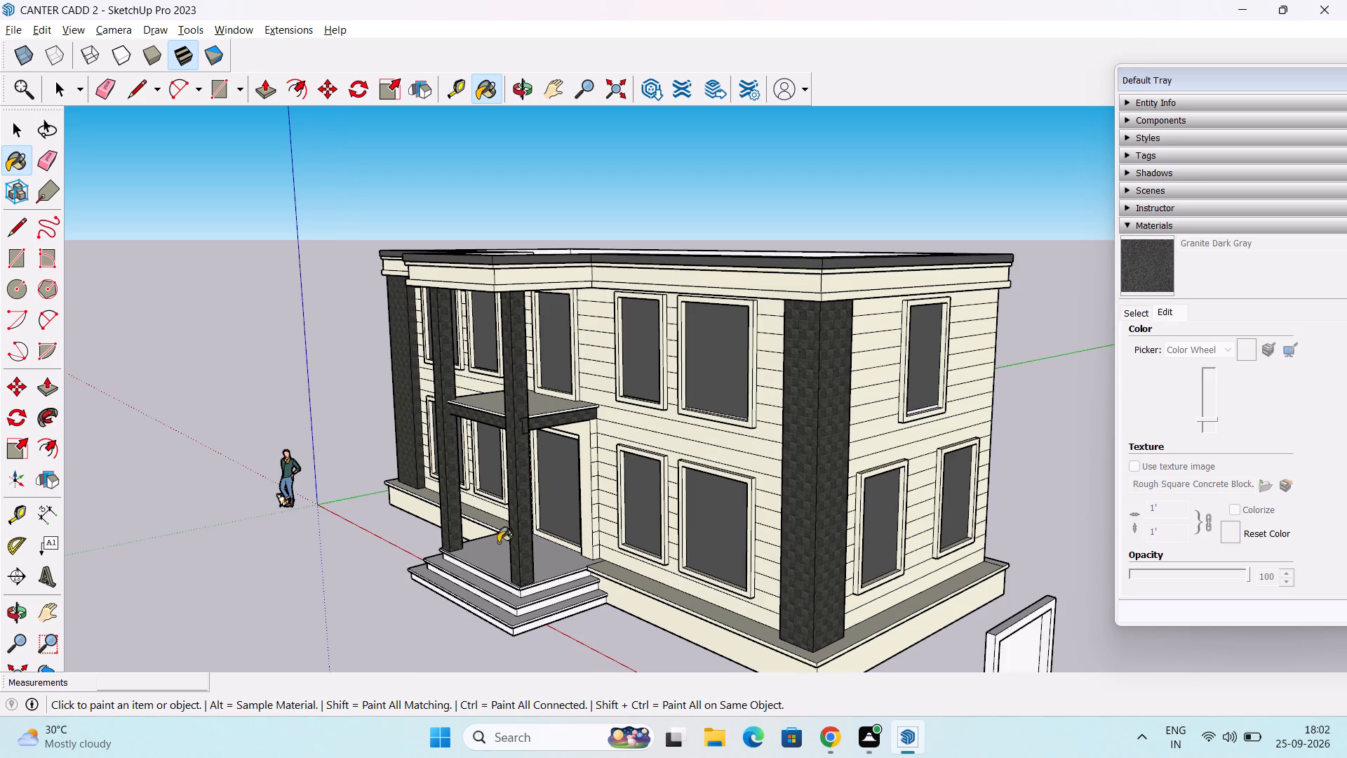
click(488, 553)
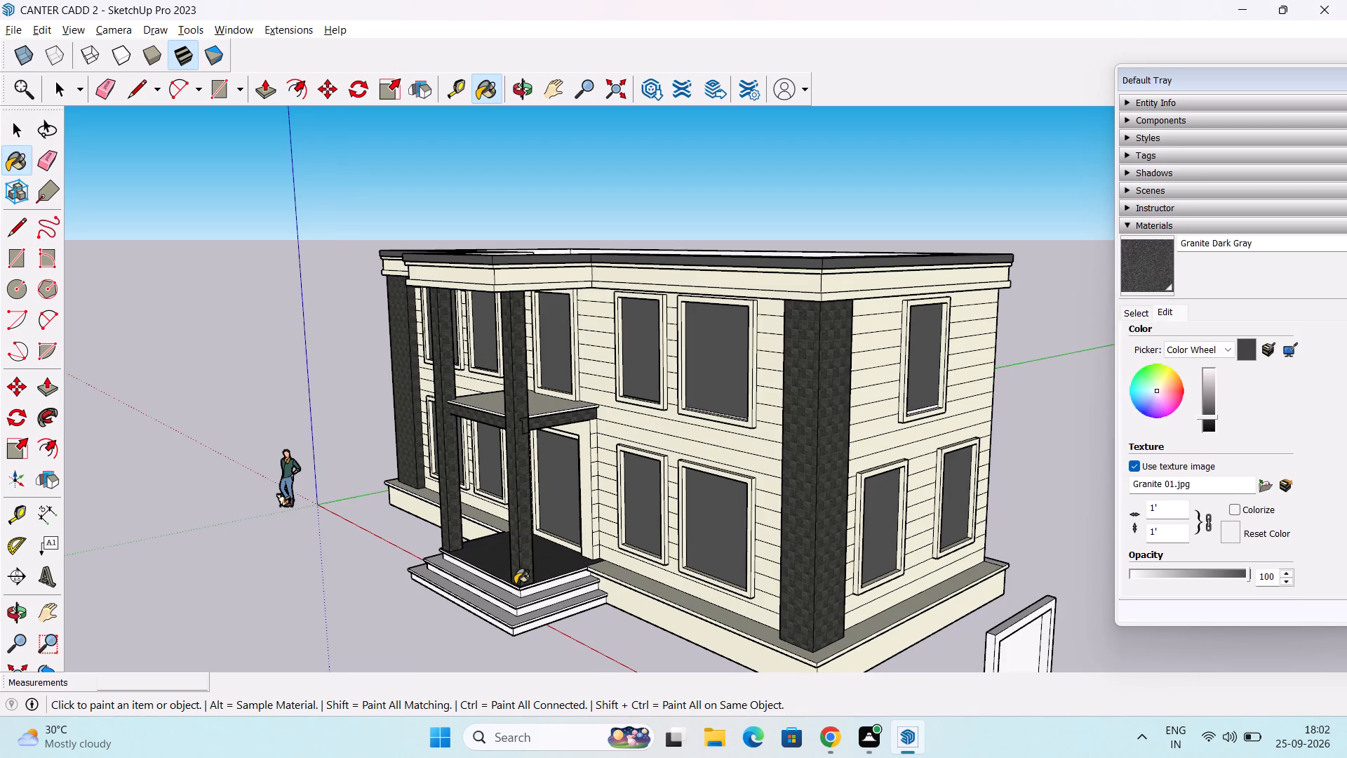
Lighten the Granite Dark Gray material by raising its colour brightness.
click(1211, 401)
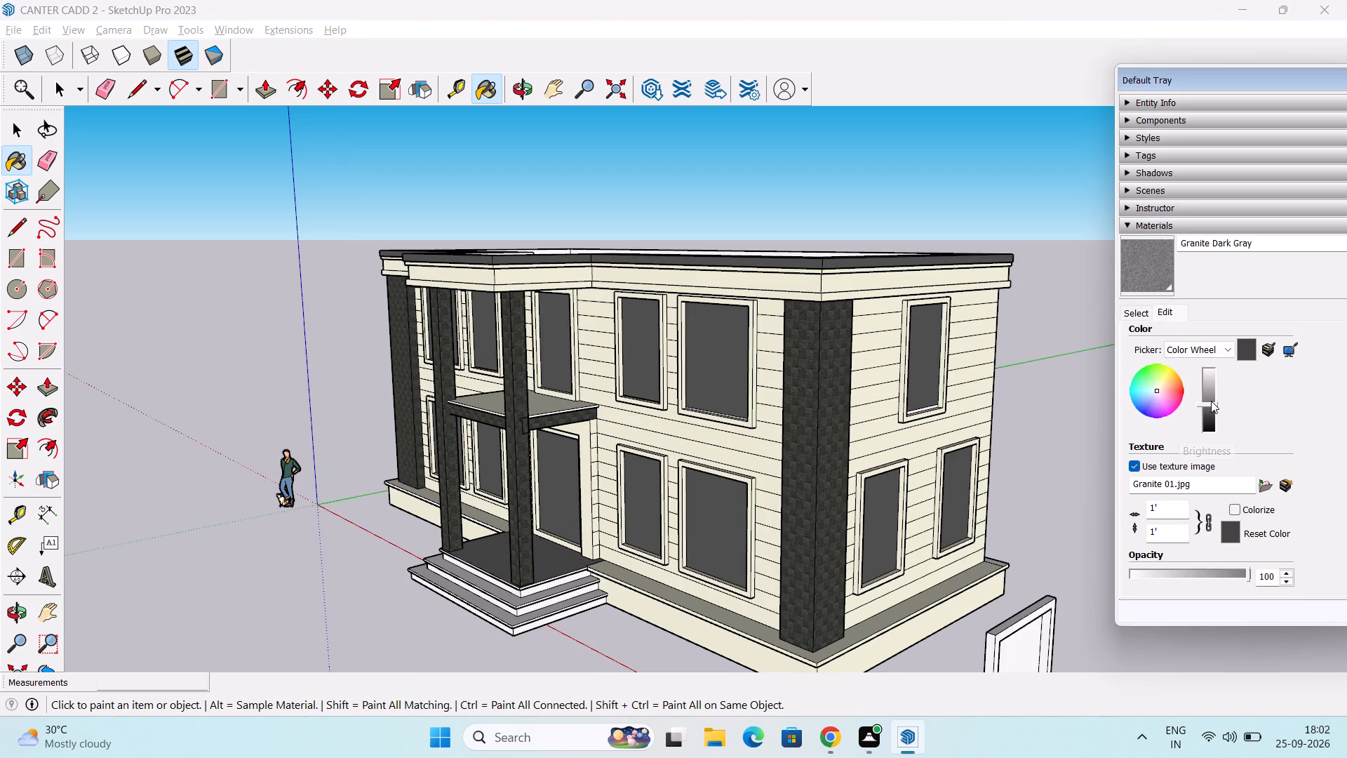
Paint the porch landing's front and right side edges and the risers beneath them with Granite Dark Gray.
scroll(503, 621, up, 12)
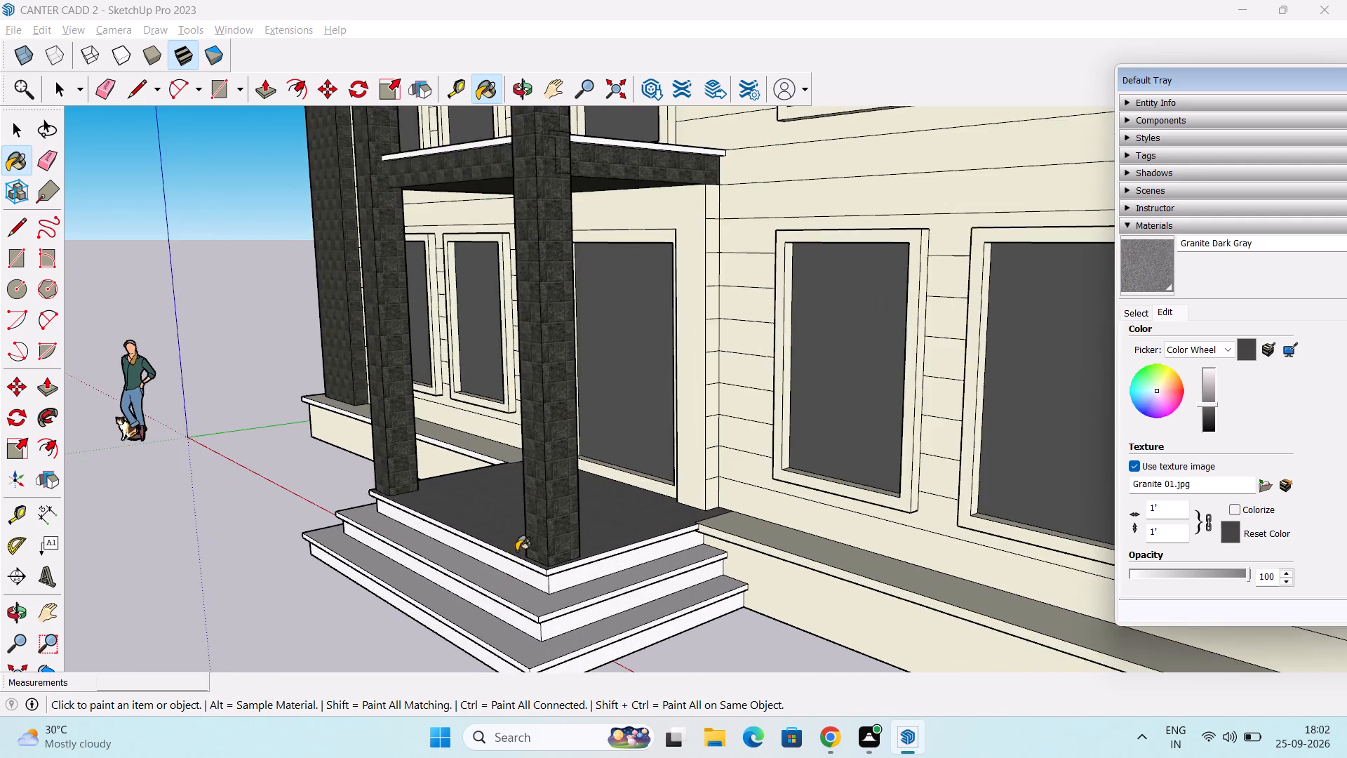
scroll(516, 551, up, 6)
middle_drag(542, 547, 577, 607)
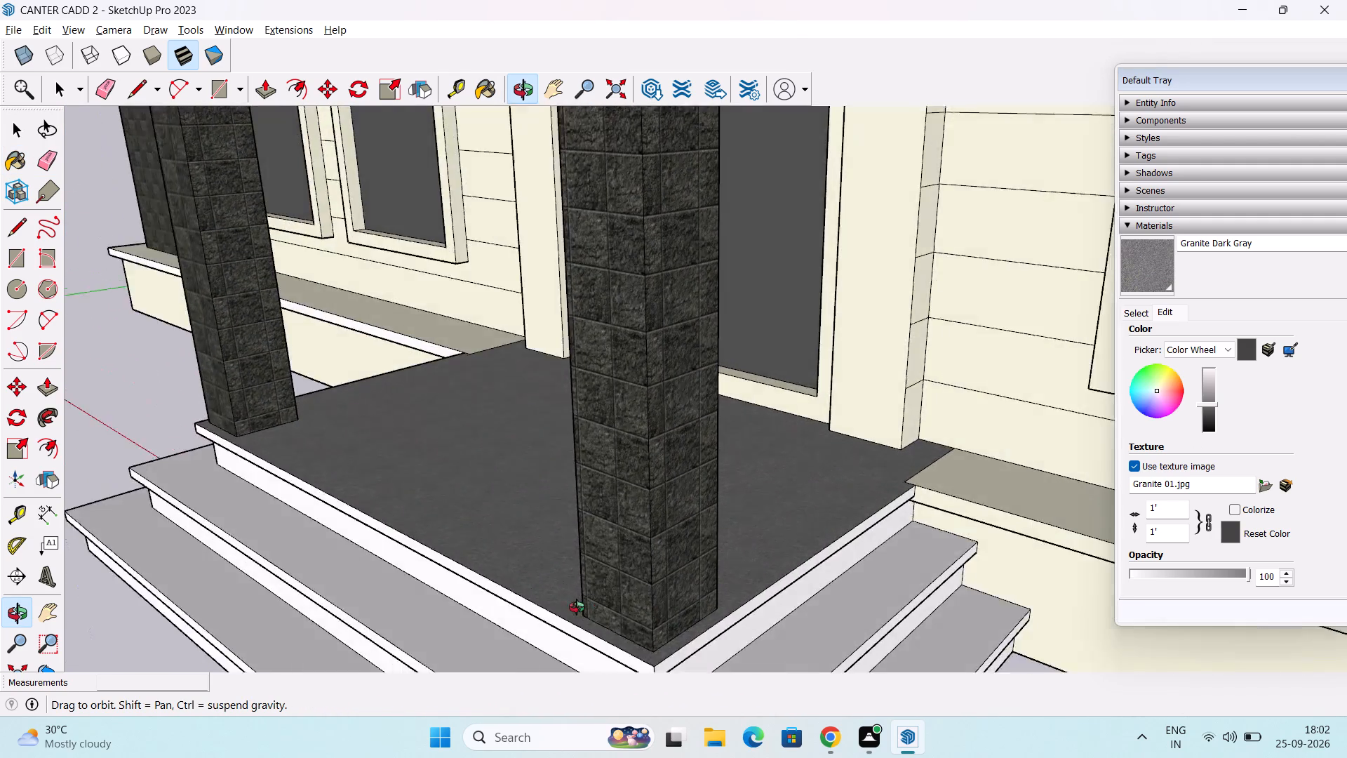
middle_drag(577, 607, 653, 601)
click(577, 611)
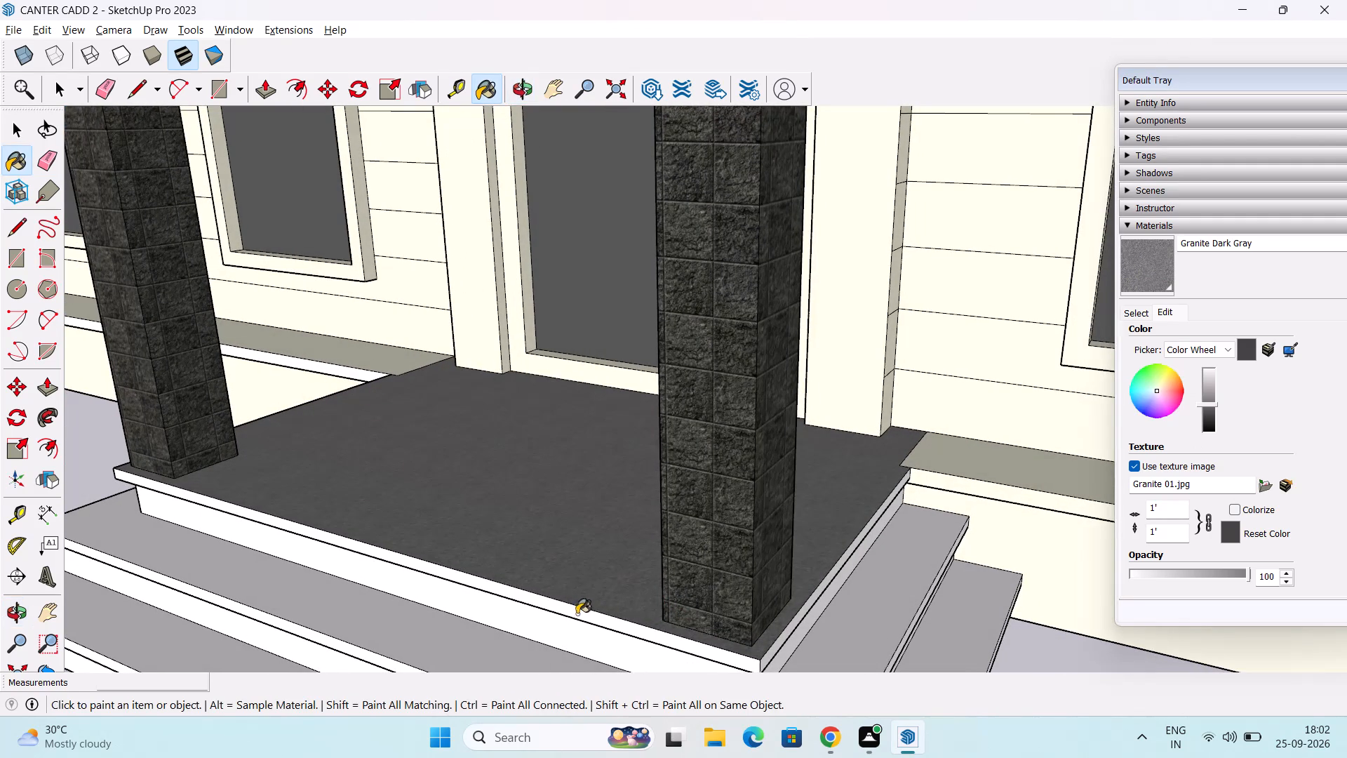
click(577, 633)
scroll(608, 641, down, 1)
middle_drag(608, 641, 422, 512)
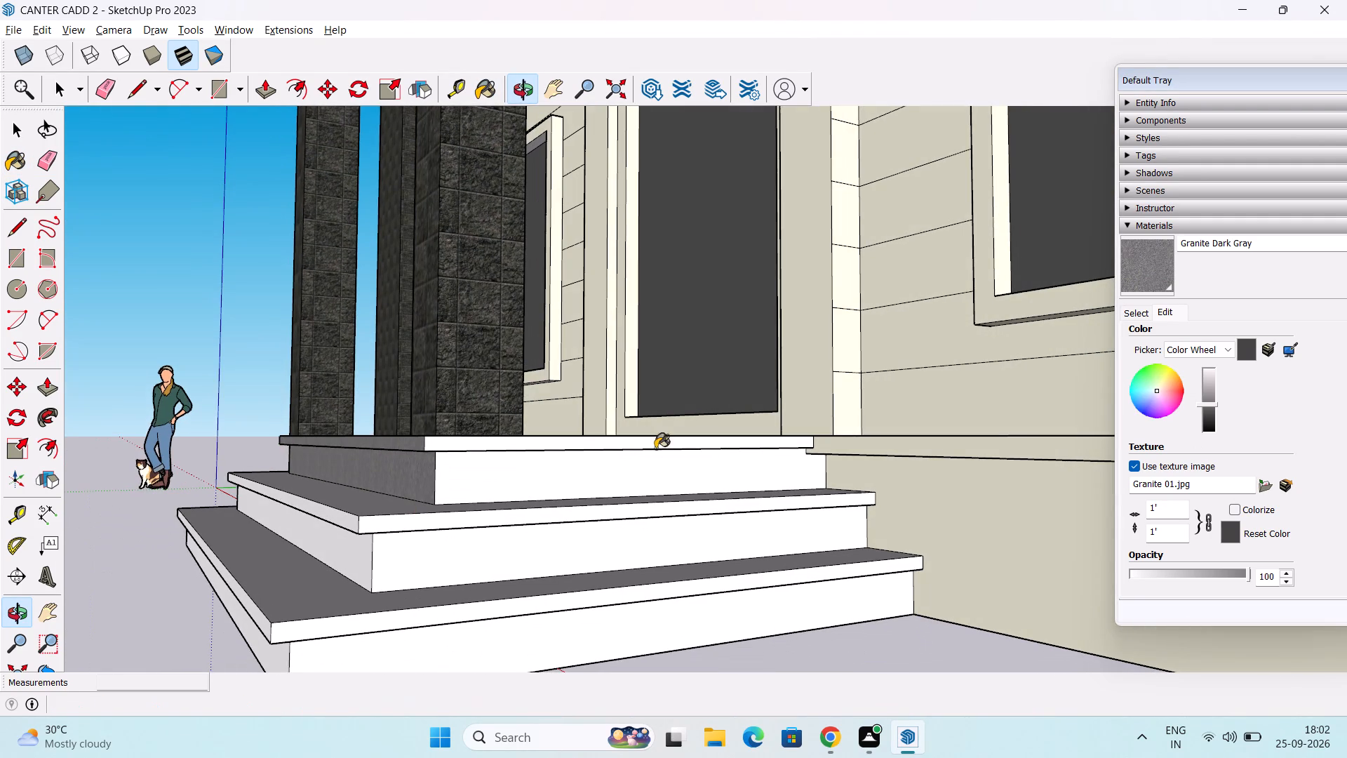
click(553, 441)
click(528, 480)
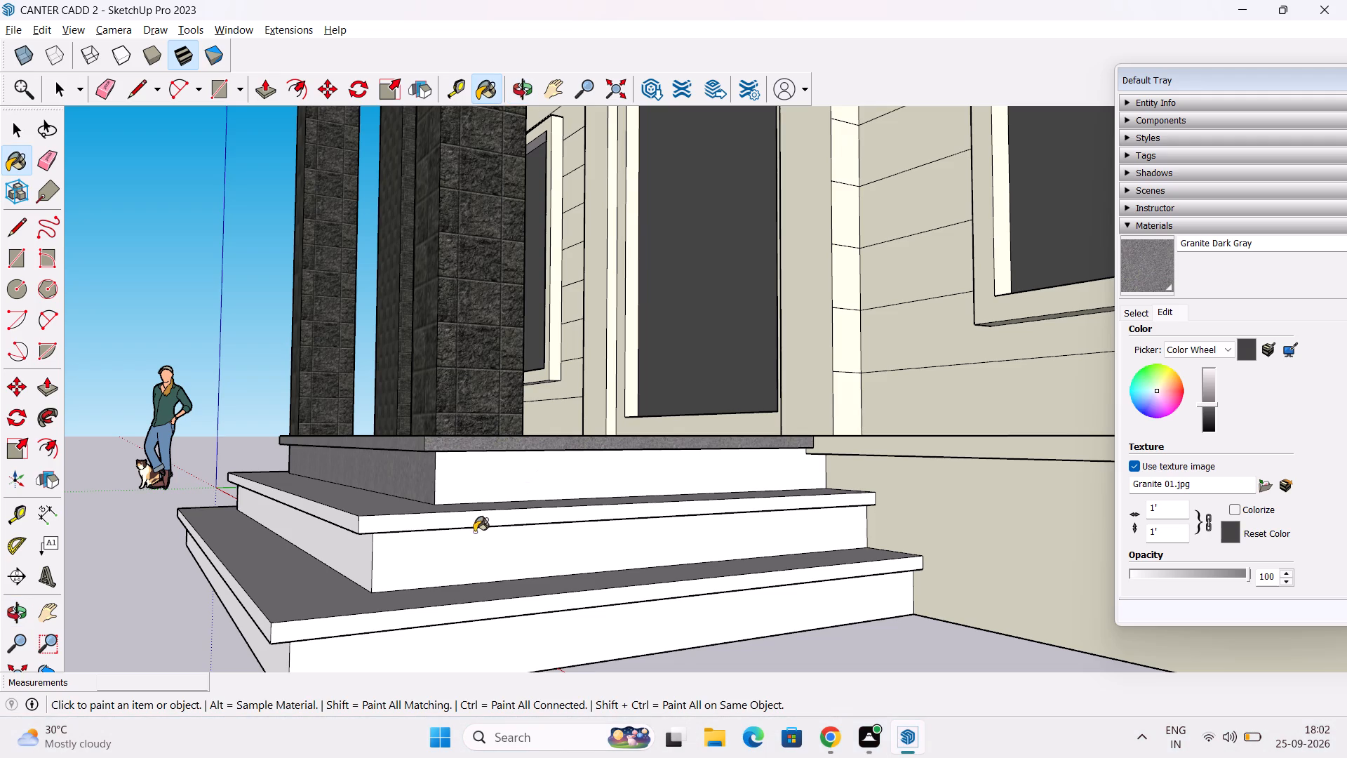
Paint the middle porch step's tread, nosing edges and risers on the front and right side with Granite Dark Gray.
click(464, 566)
click(396, 494)
click(388, 509)
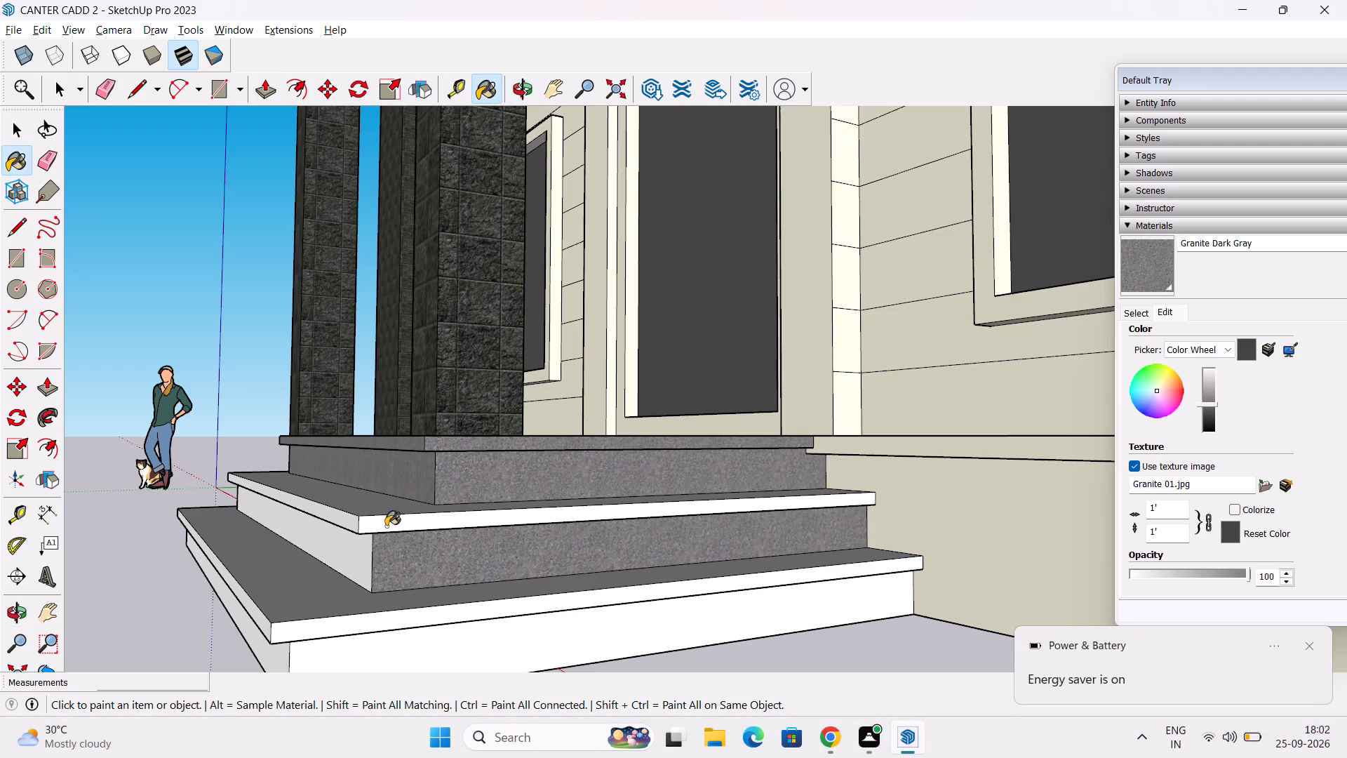
click(387, 524)
click(346, 521)
click(361, 557)
Paint the lowest porch step's tread, nosing edges and risers on the front and right side with Granite Dark Gray.
scroll(361, 557, down, 2)
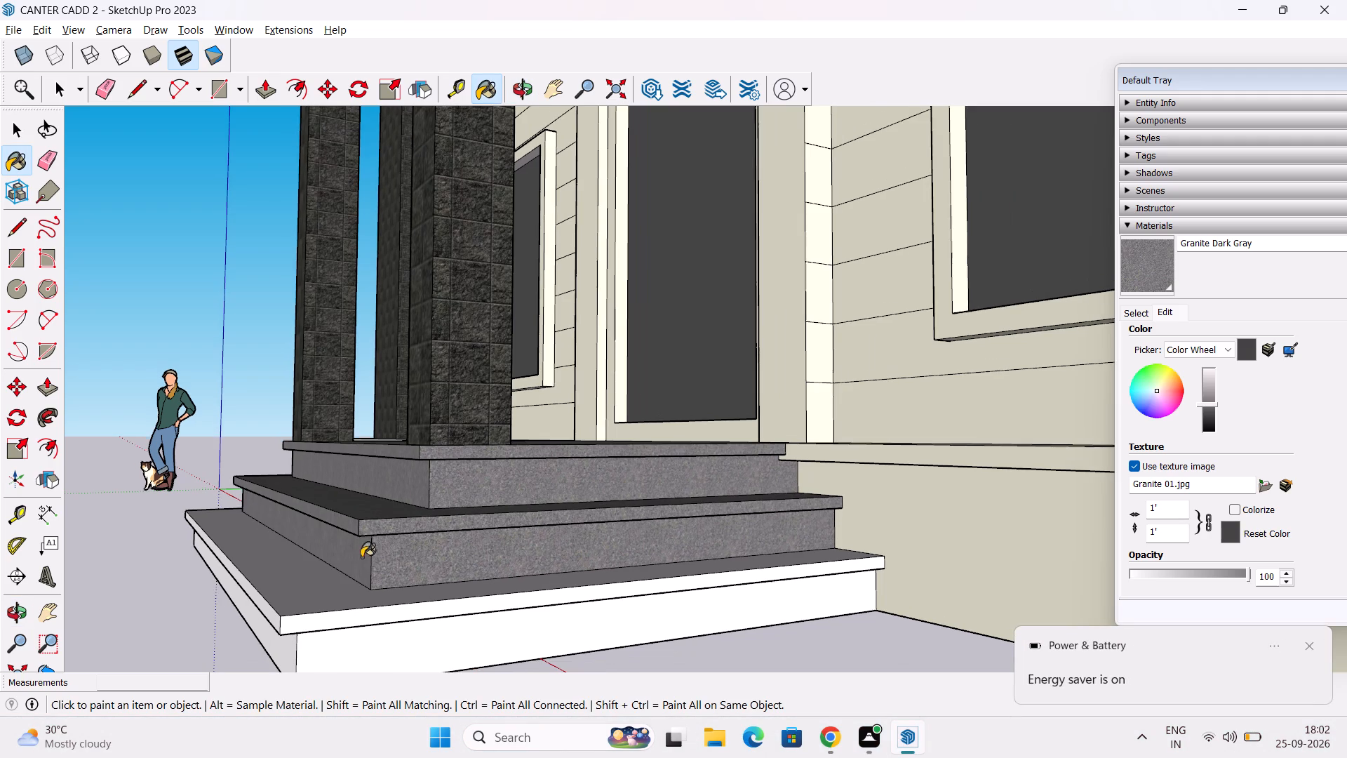
click(318, 577)
click(341, 618)
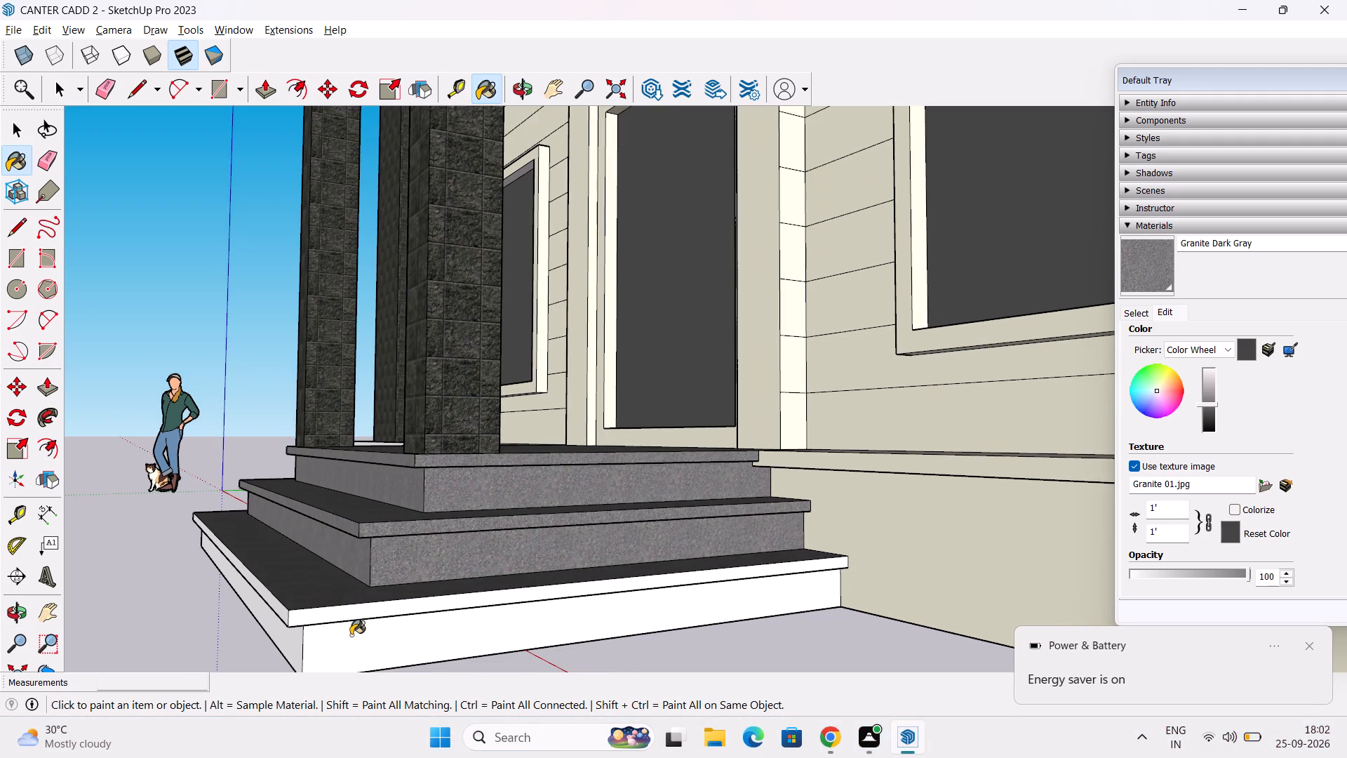
click(351, 635)
click(298, 648)
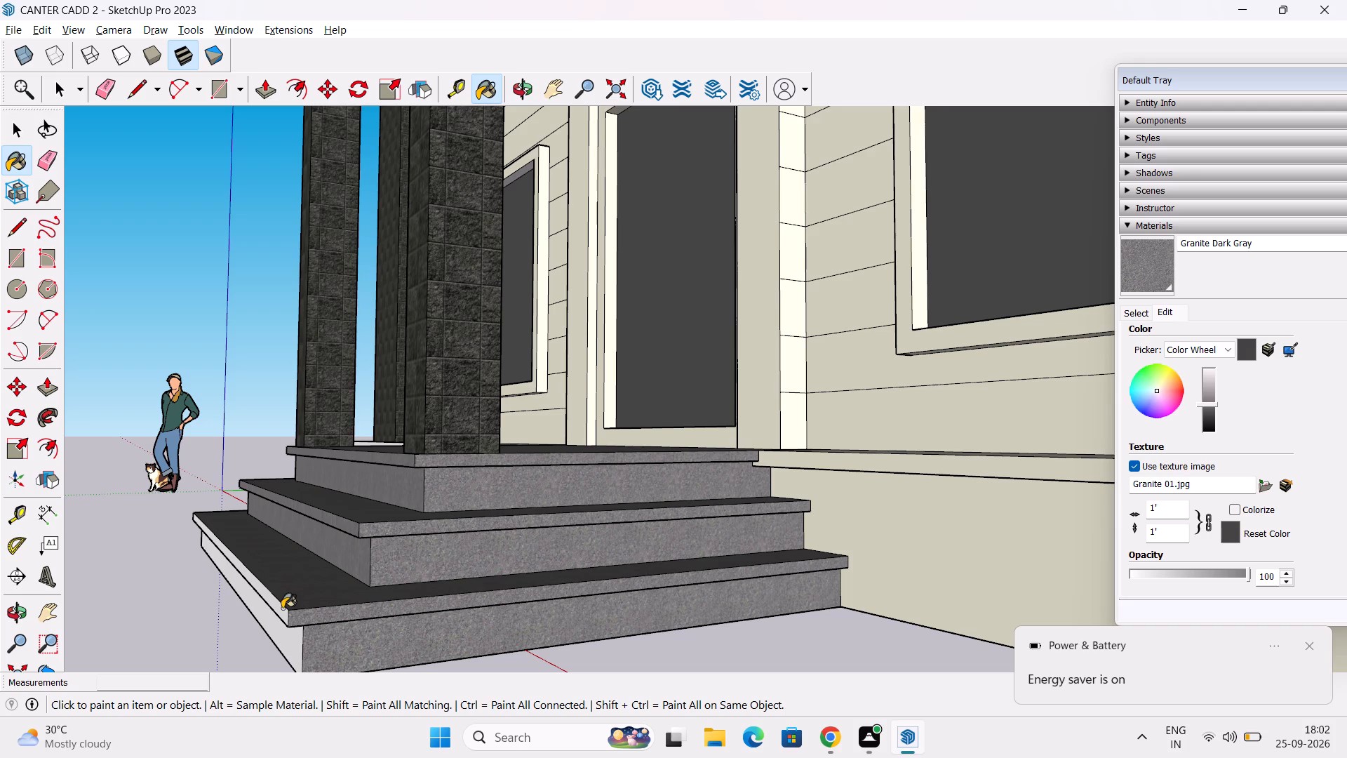
click(282, 609)
Paint the risers and nosing edges on the left side of the porch landing and steps with Granite Dark Gray.
scroll(293, 589, down, 7)
middle_drag(334, 578, 593, 561)
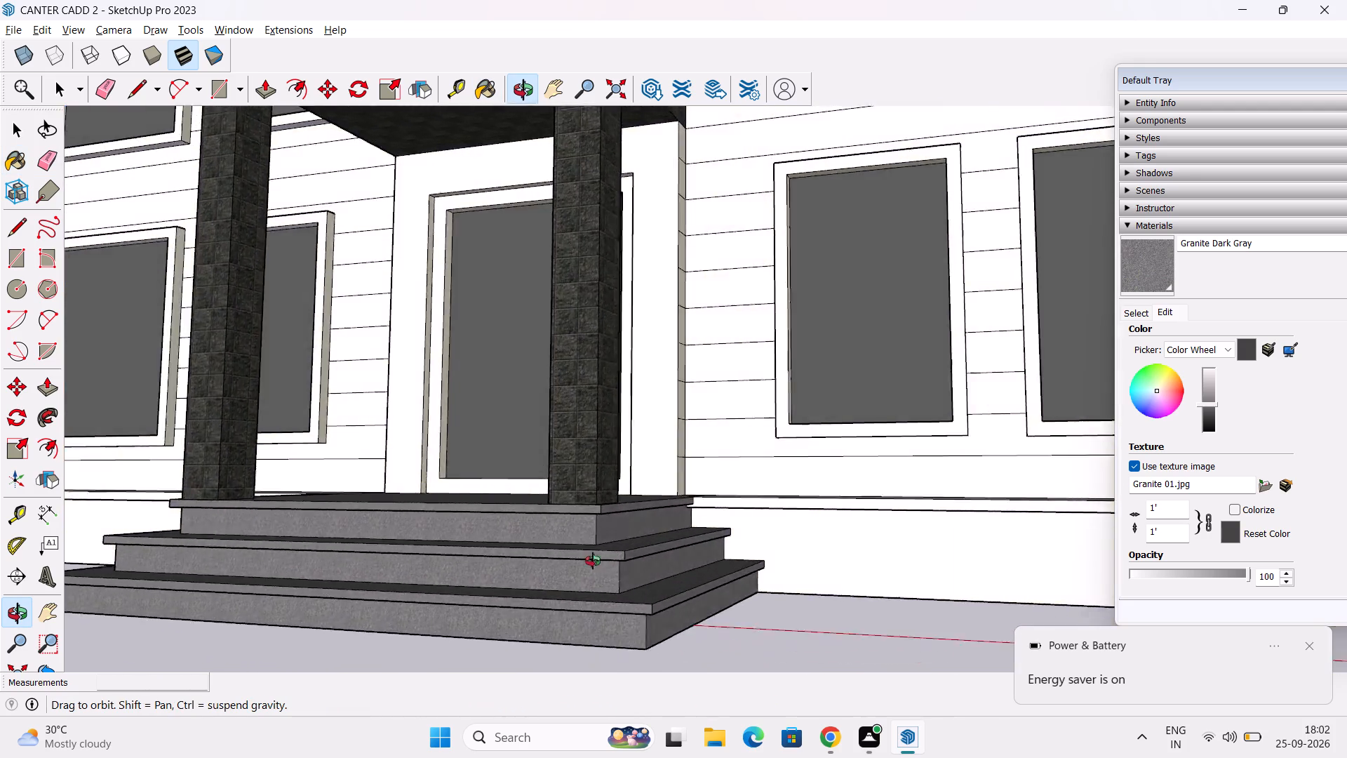
middle_drag(593, 561, 1067, 566)
click(872, 544)
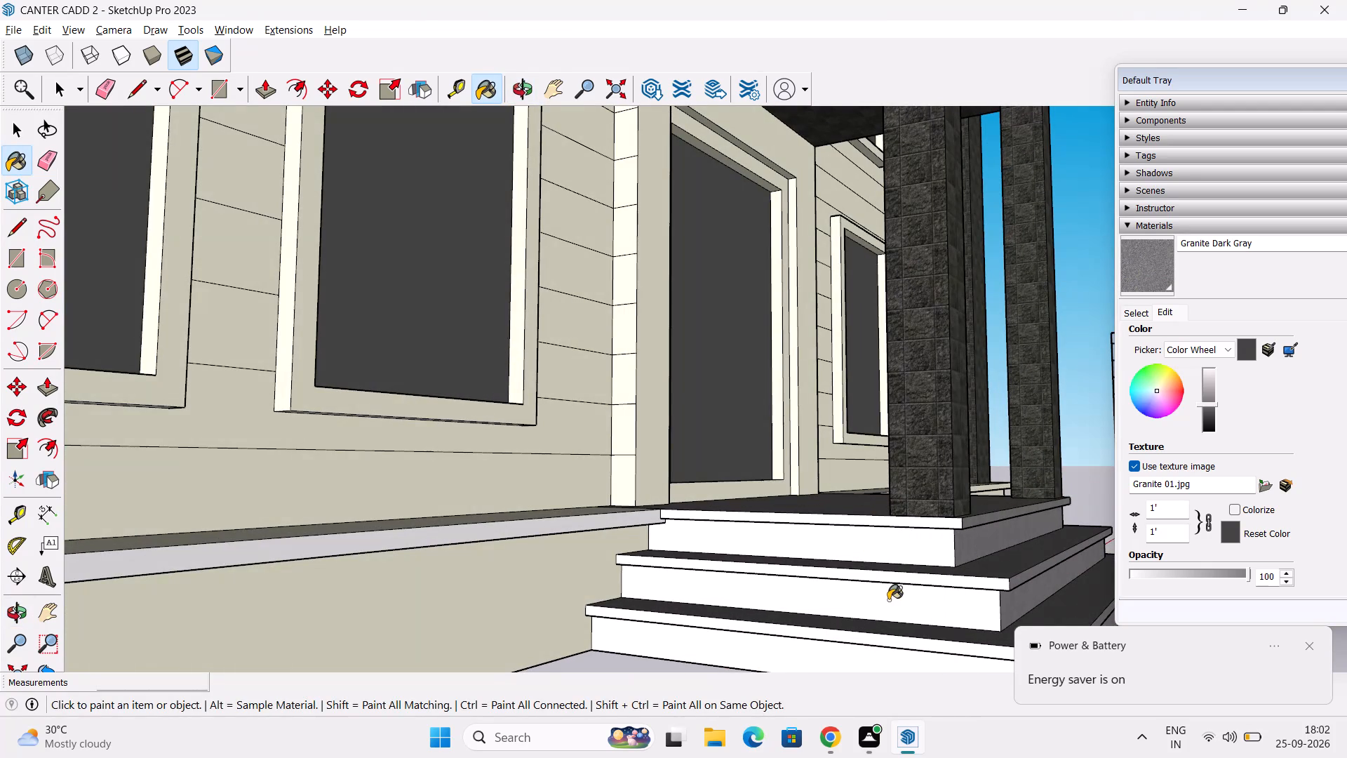
click(888, 600)
click(737, 644)
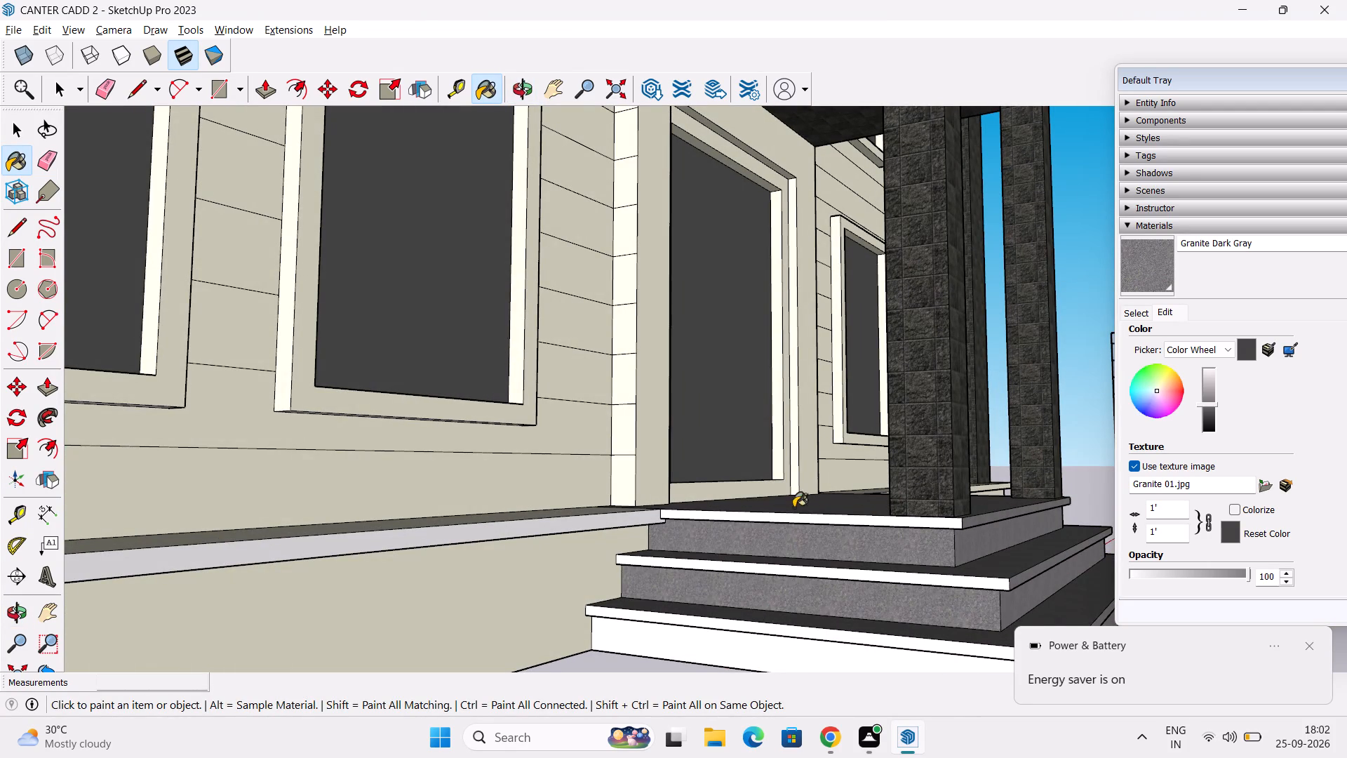
click(786, 517)
click(796, 572)
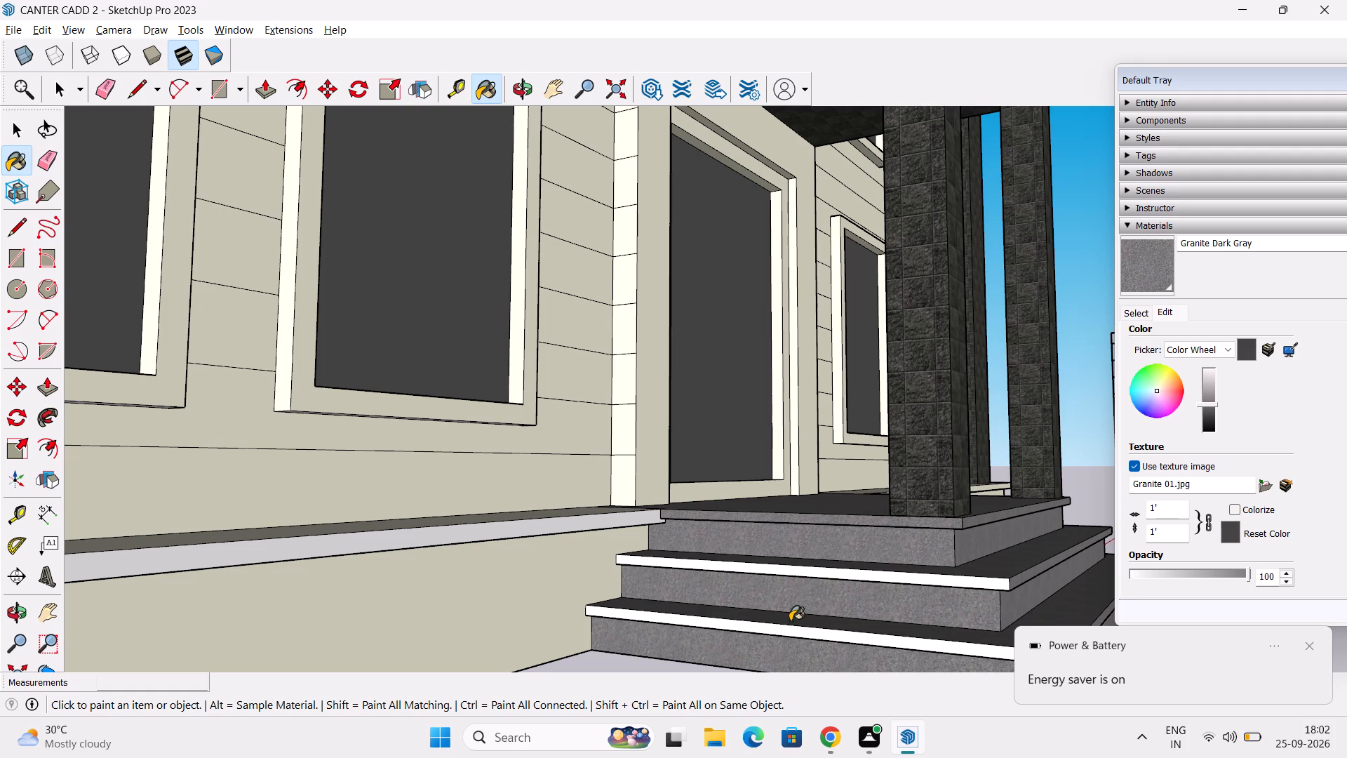
click(784, 631)
Paint the undersides of the left-side nosings on the porch landing and both steps with Granite Dark Gray.
scroll(805, 580, down, 6)
middle_drag(820, 580, 742, 573)
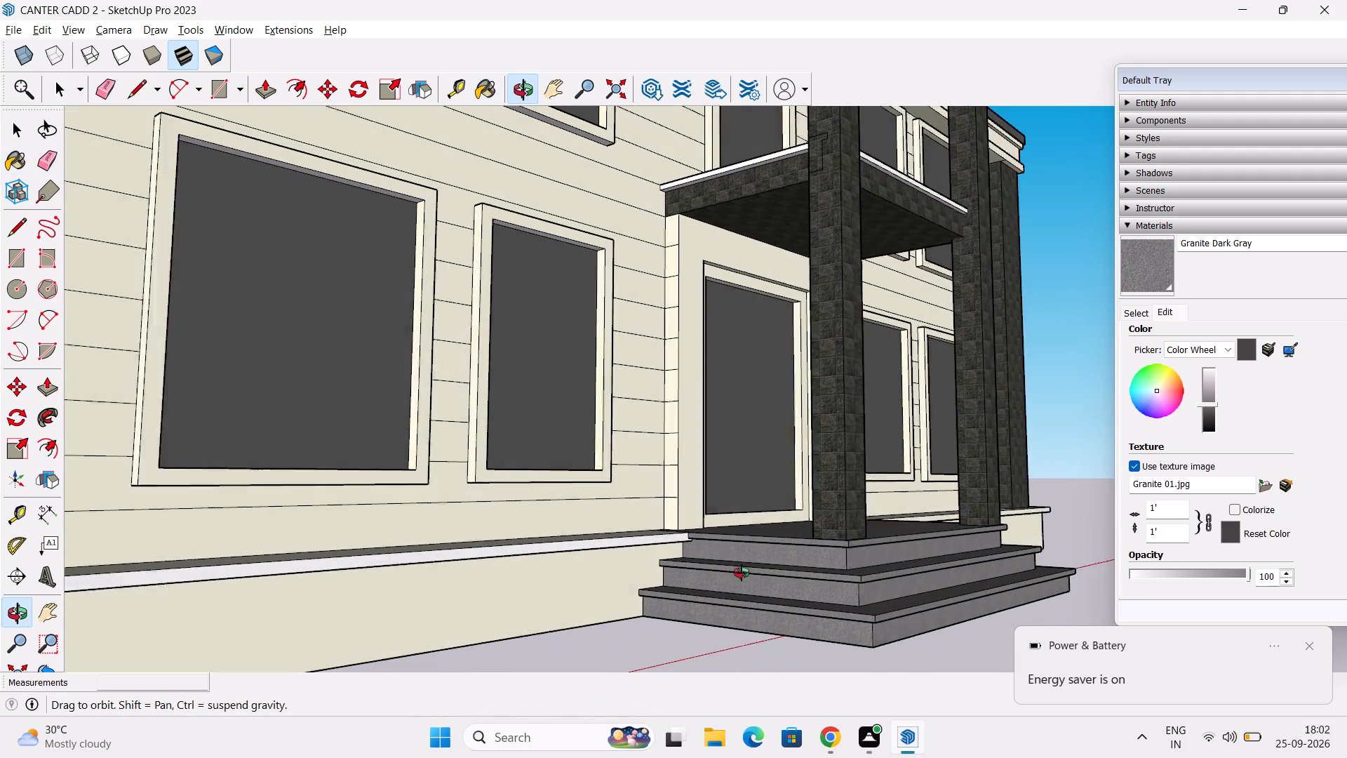
middle_drag(742, 573, 736, 573)
scroll(737, 569, down, 1)
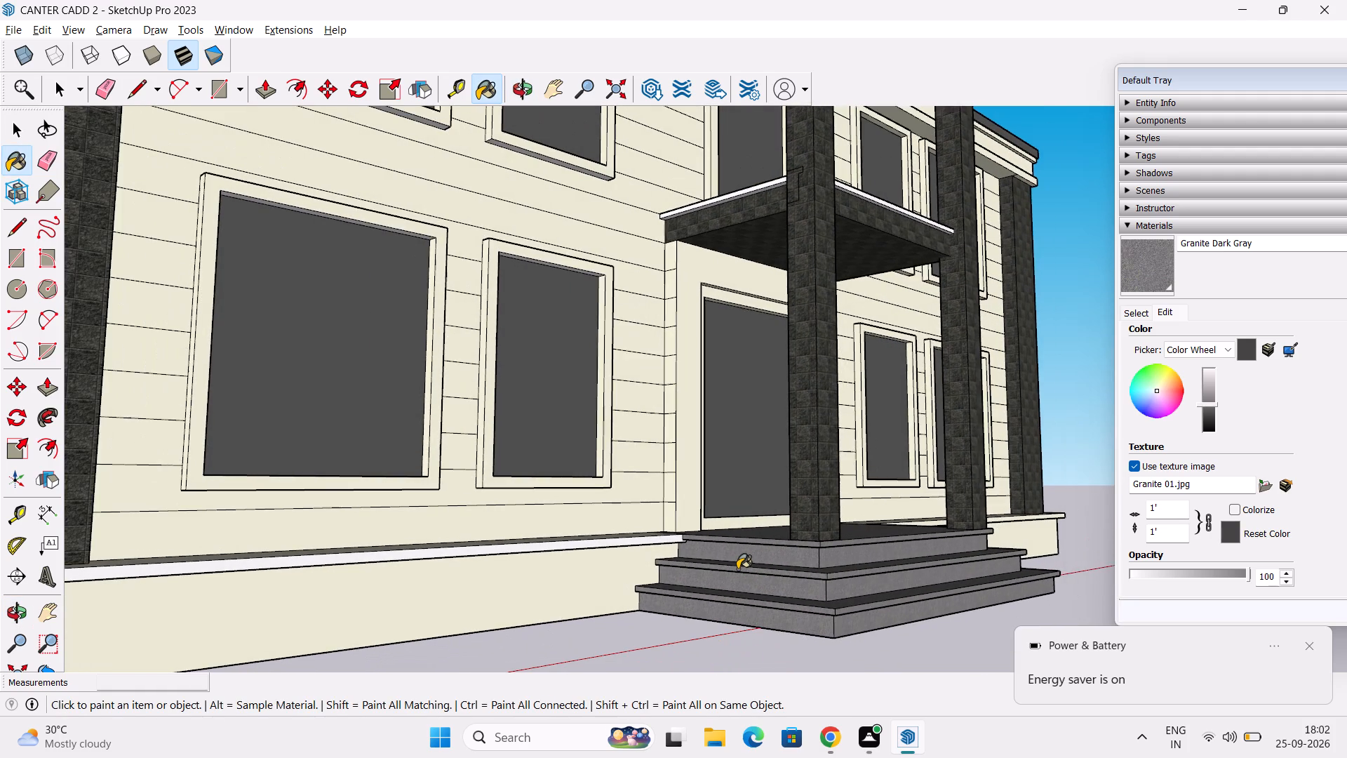
scroll(745, 569, down, 2)
middle_drag(804, 588, 662, 472)
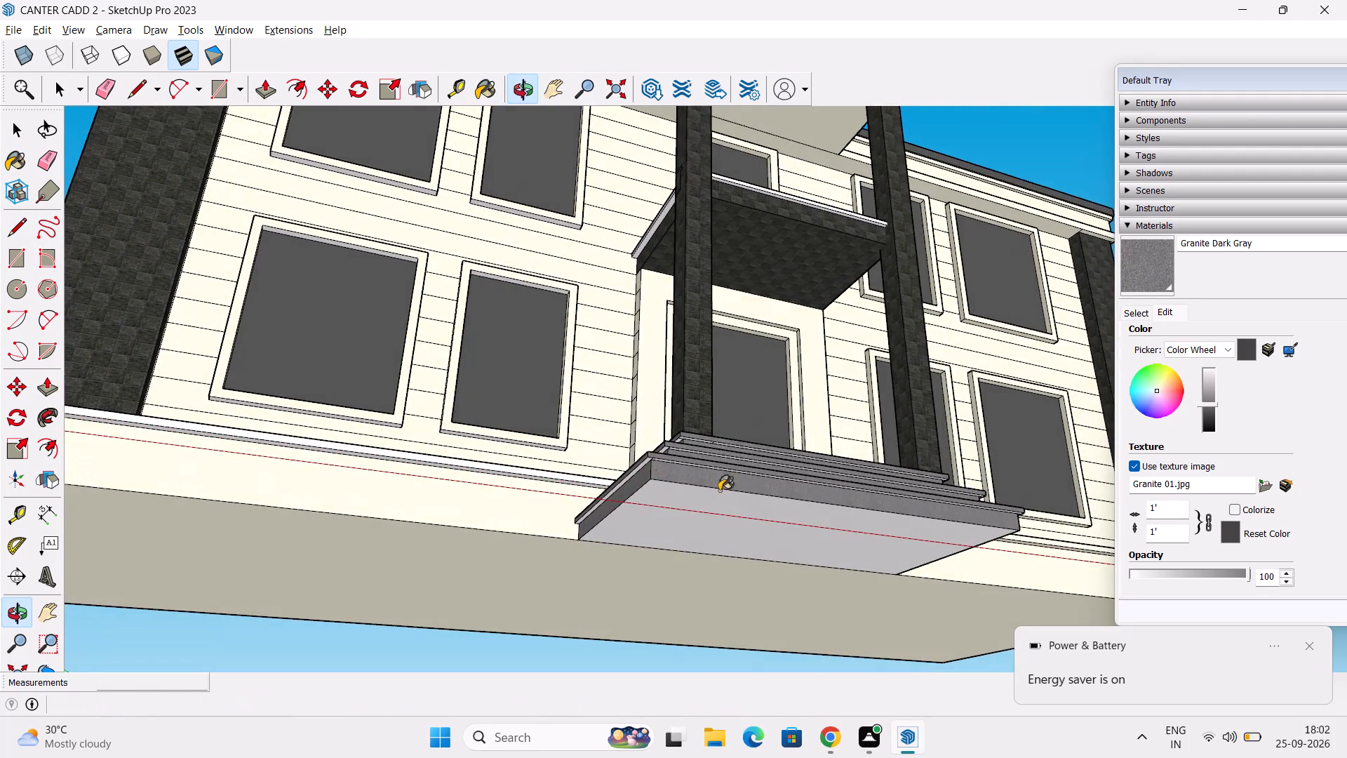
scroll(832, 504, up, 4)
middle_drag(830, 500, 836, 531)
scroll(605, 470, up, 2)
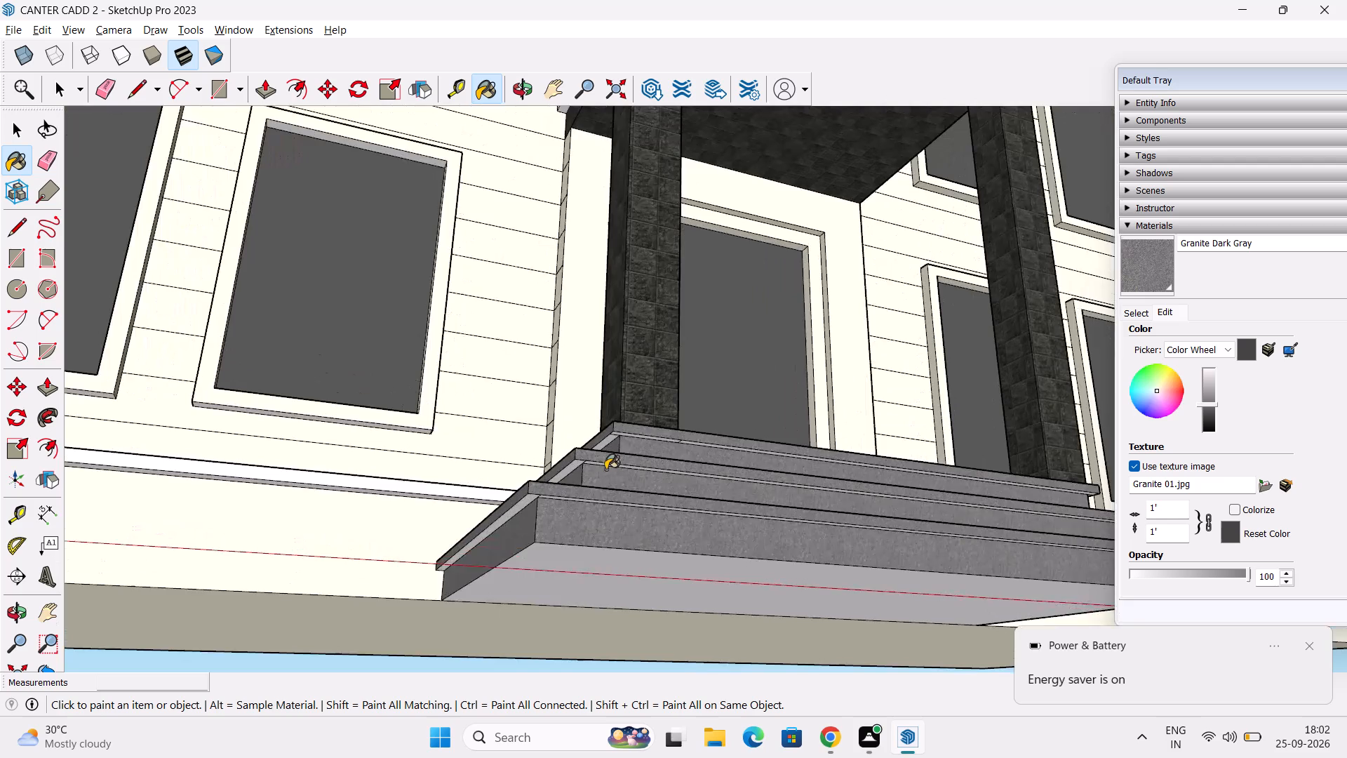
scroll(605, 470, up, 5)
click(612, 427)
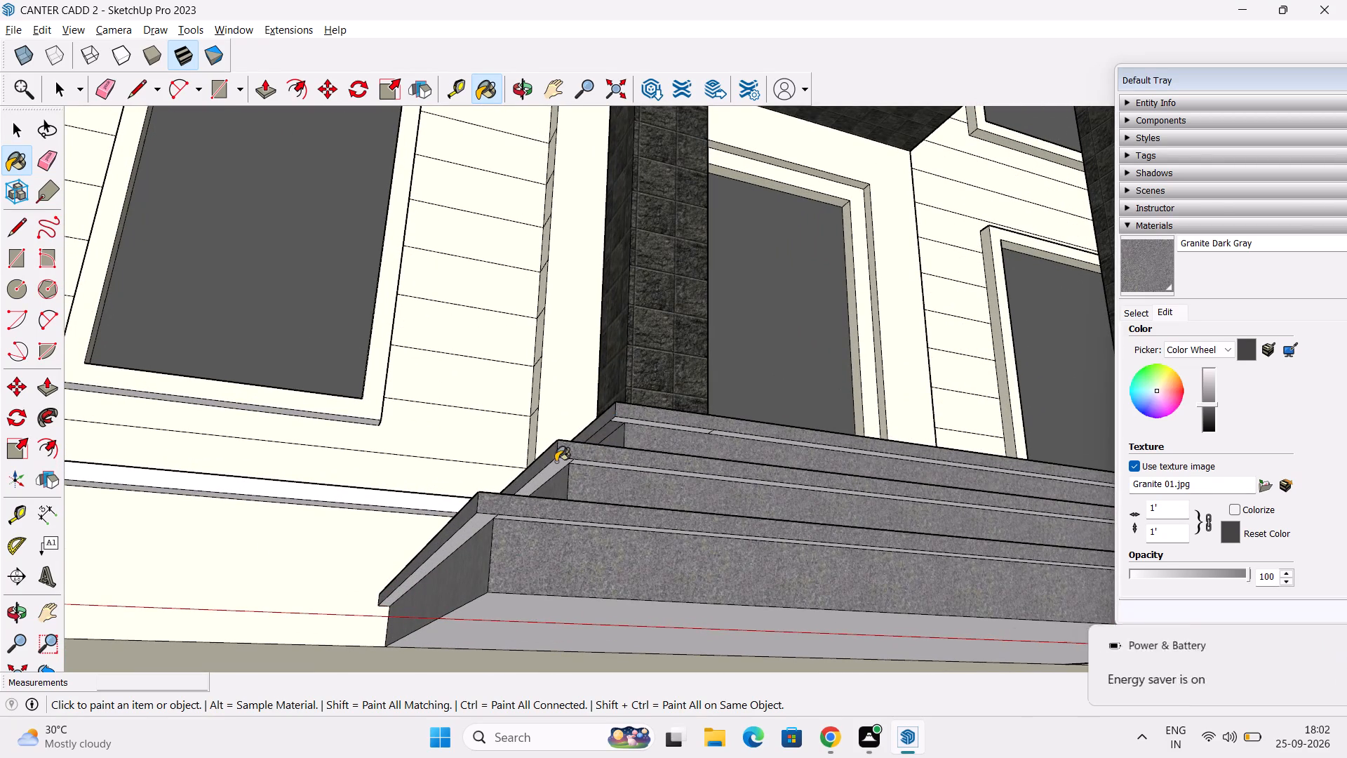
click(549, 468)
click(476, 519)
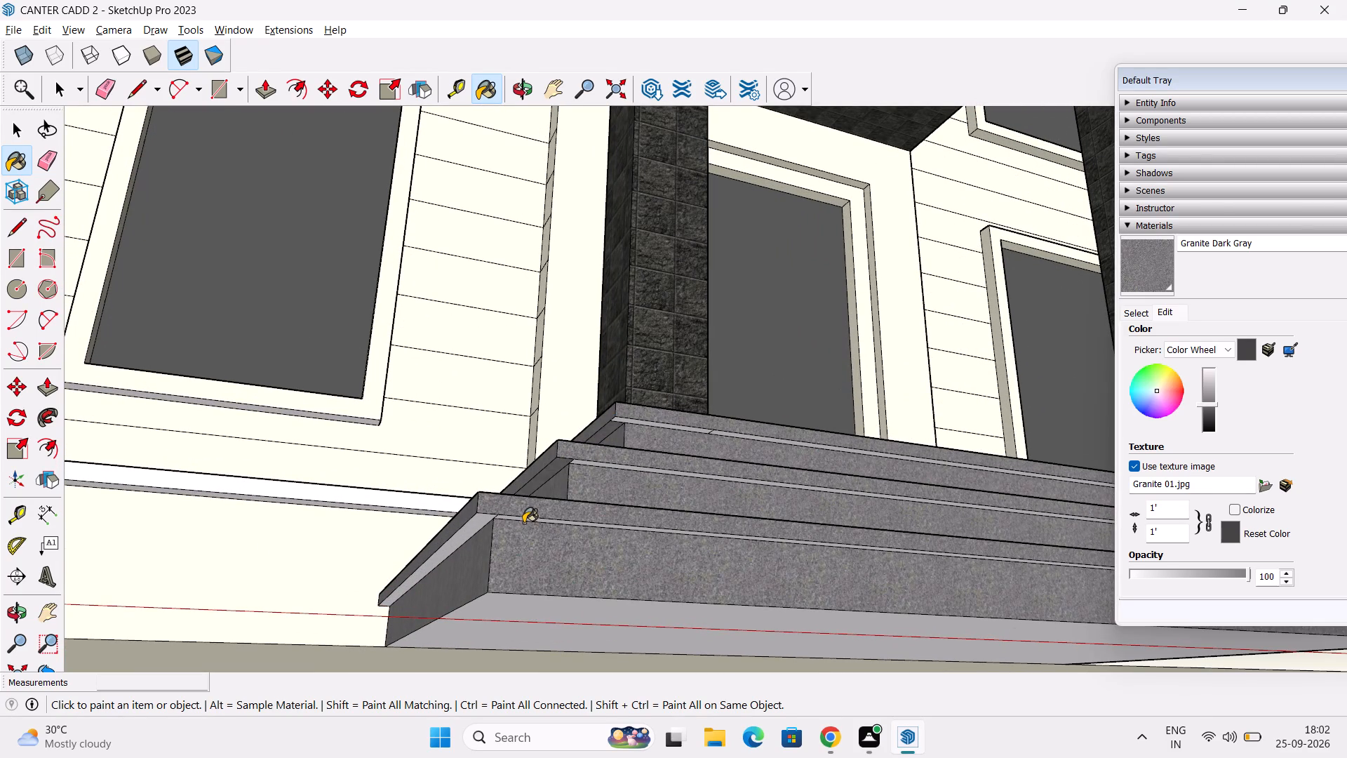
Paint the undersides of the front nosings on the porch landing and both steps with Granite Dark Gray.
click(523, 521)
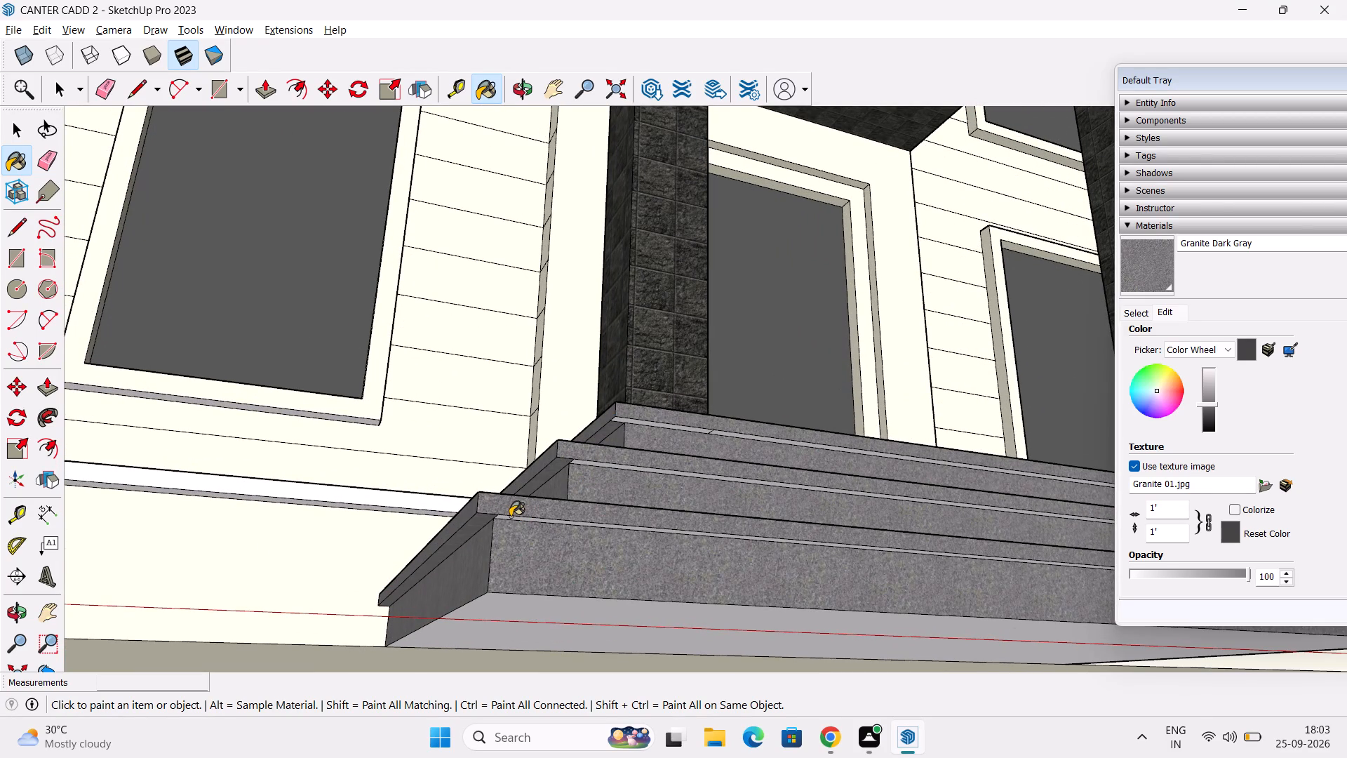
click(510, 517)
click(512, 518)
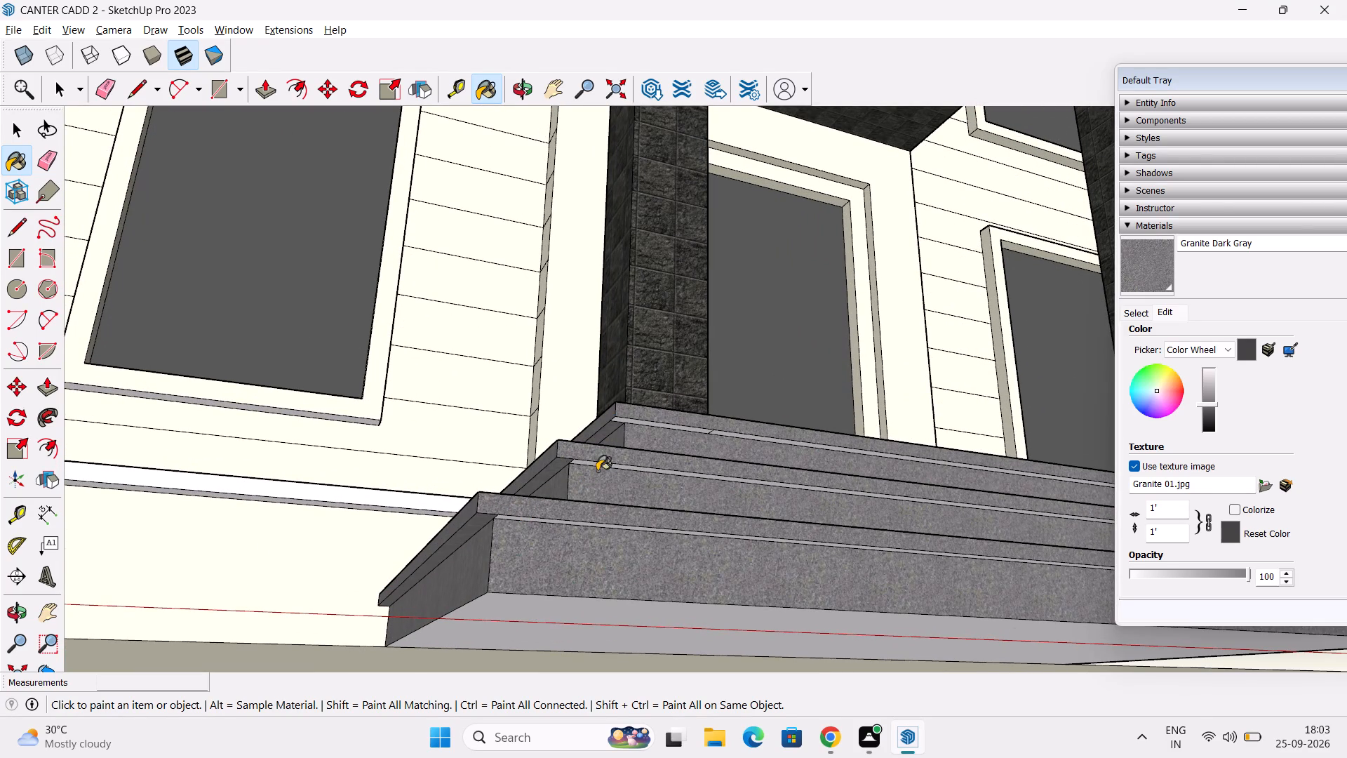
click(590, 465)
scroll(575, 464, up, 4)
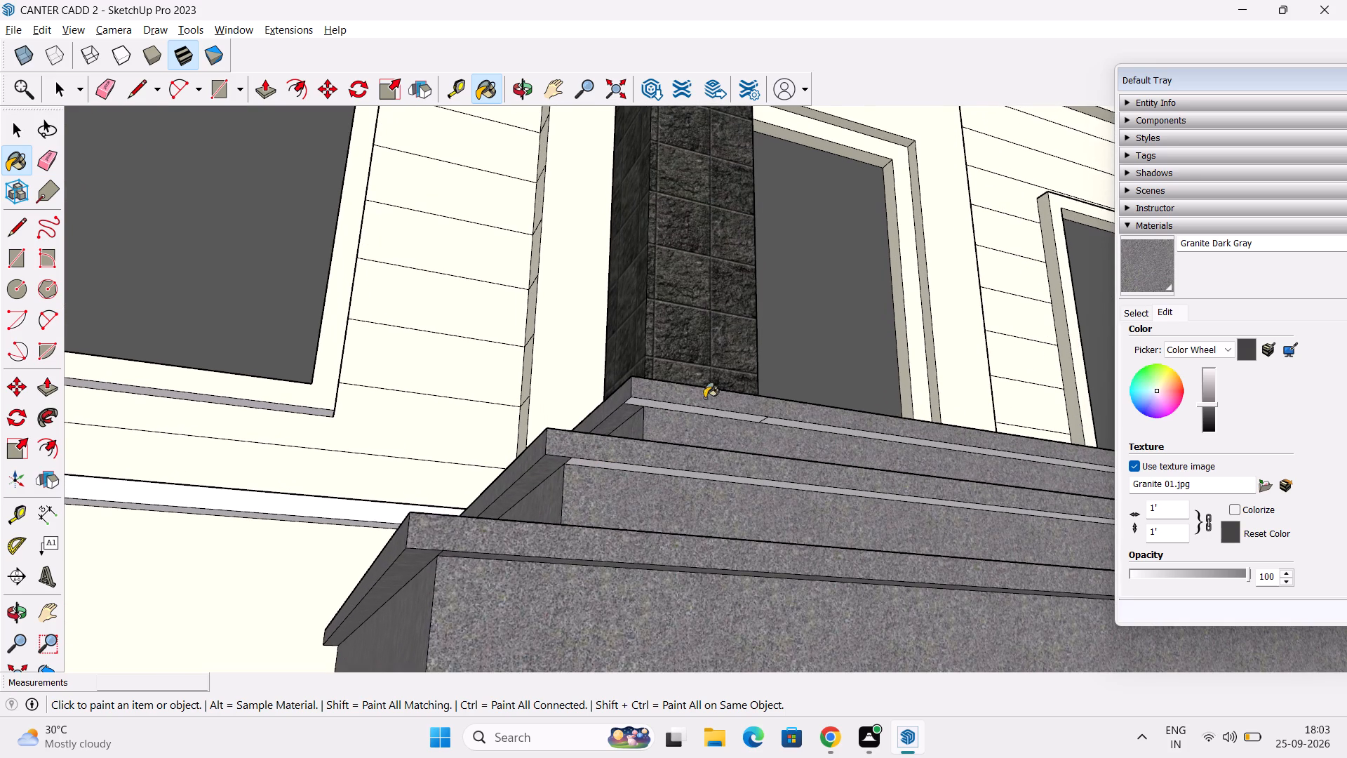
click(659, 406)
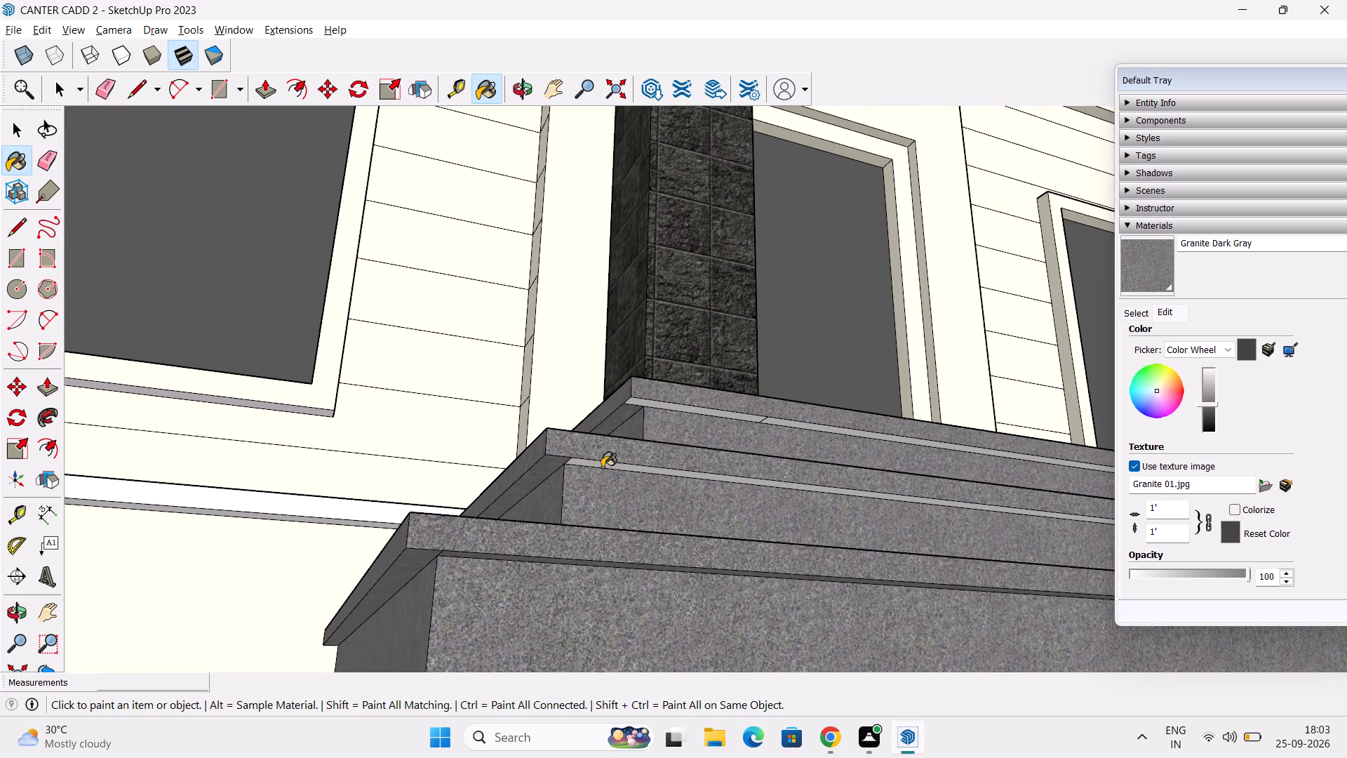
click(602, 467)
click(585, 463)
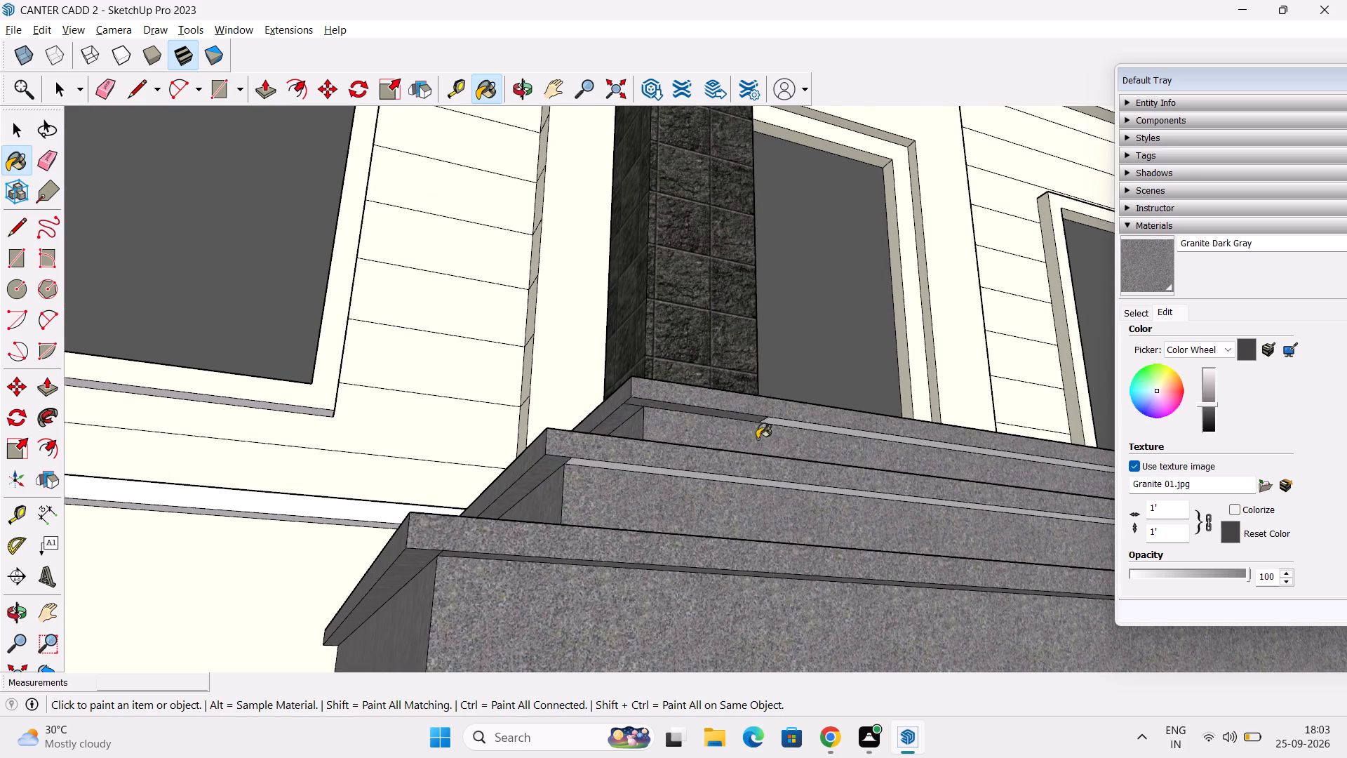
click(798, 425)
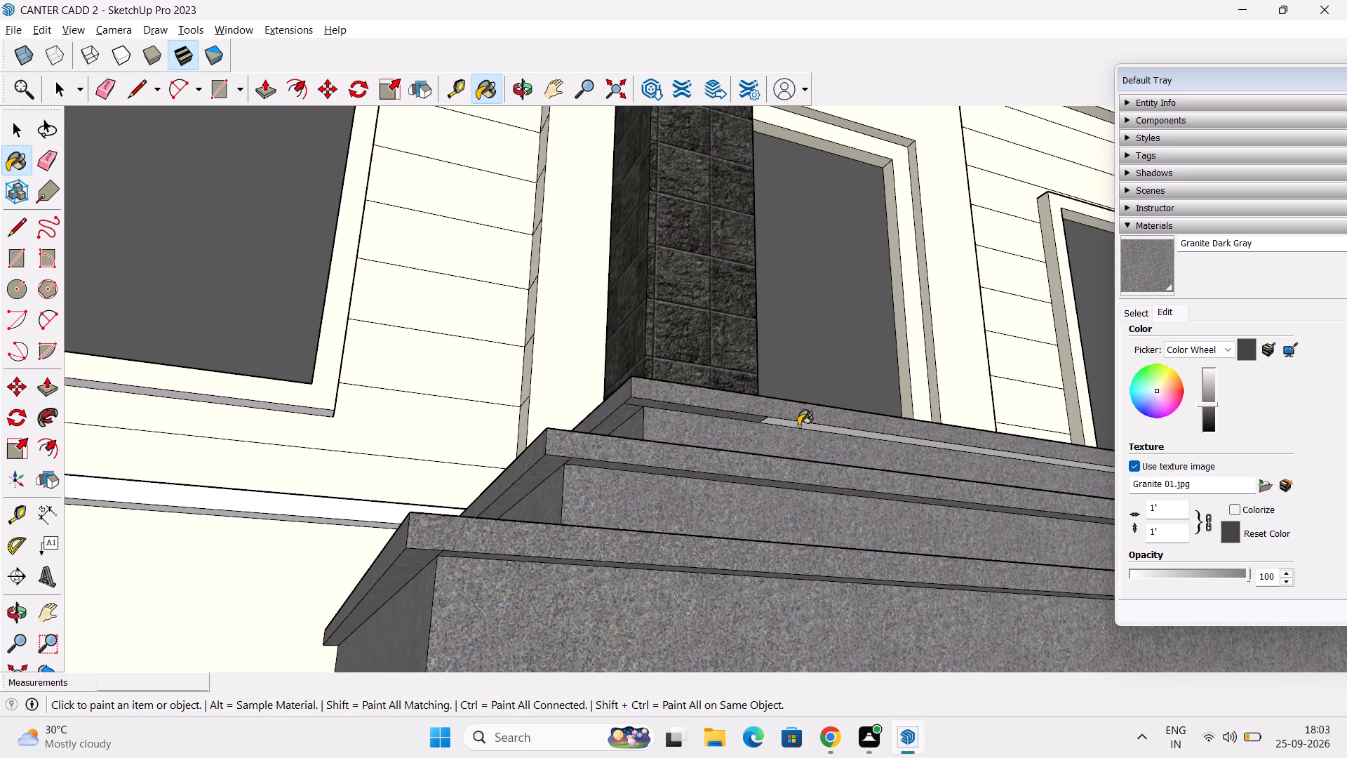
Paint the bottom face of the porch step base with Granite Dark Gray.
scroll(798, 425, down, 7)
scroll(790, 503, down, 4)
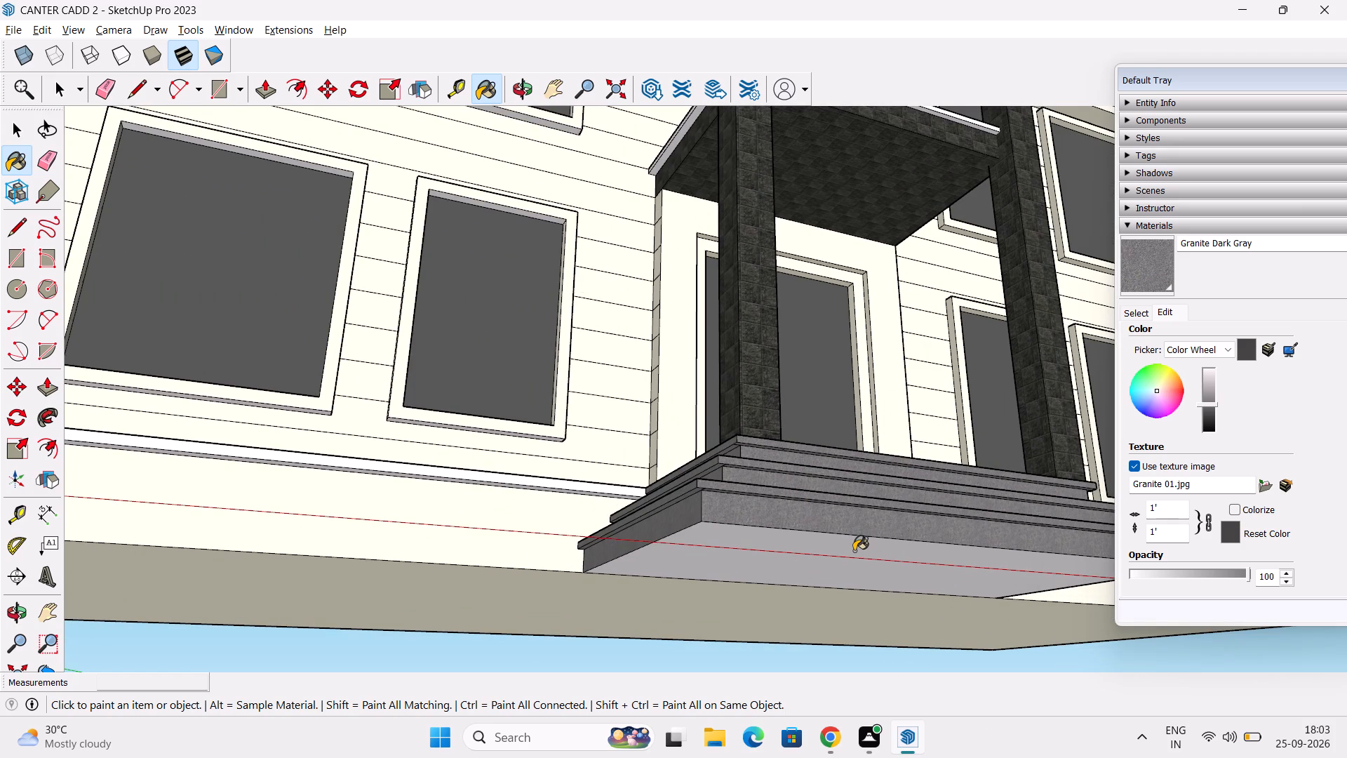
click(854, 550)
Paint the undersides of the right-side nosings on the porch landing and both steps with Granite Dark Gray.
scroll(854, 549, down, 3)
middle_drag(862, 551, 549, 541)
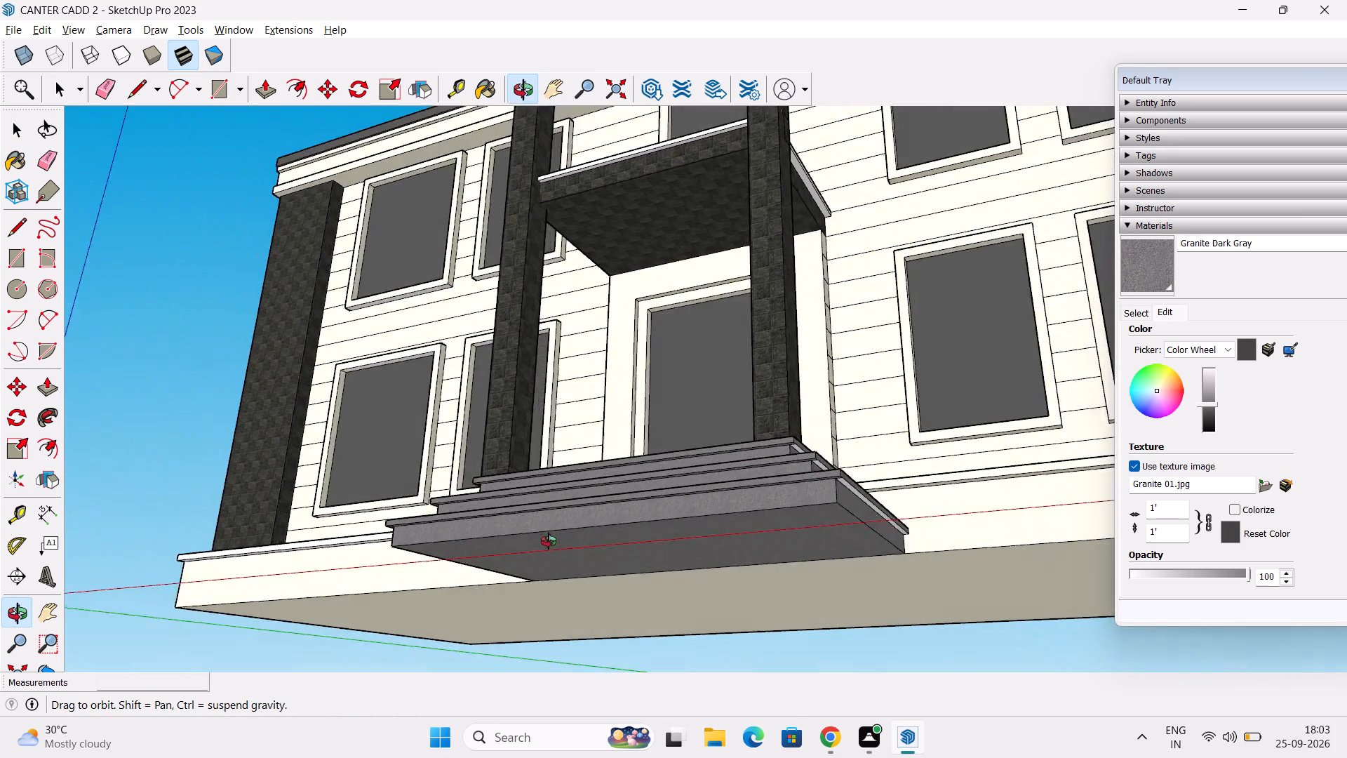
middle_drag(549, 541, 354, 514)
scroll(592, 452, up, 7)
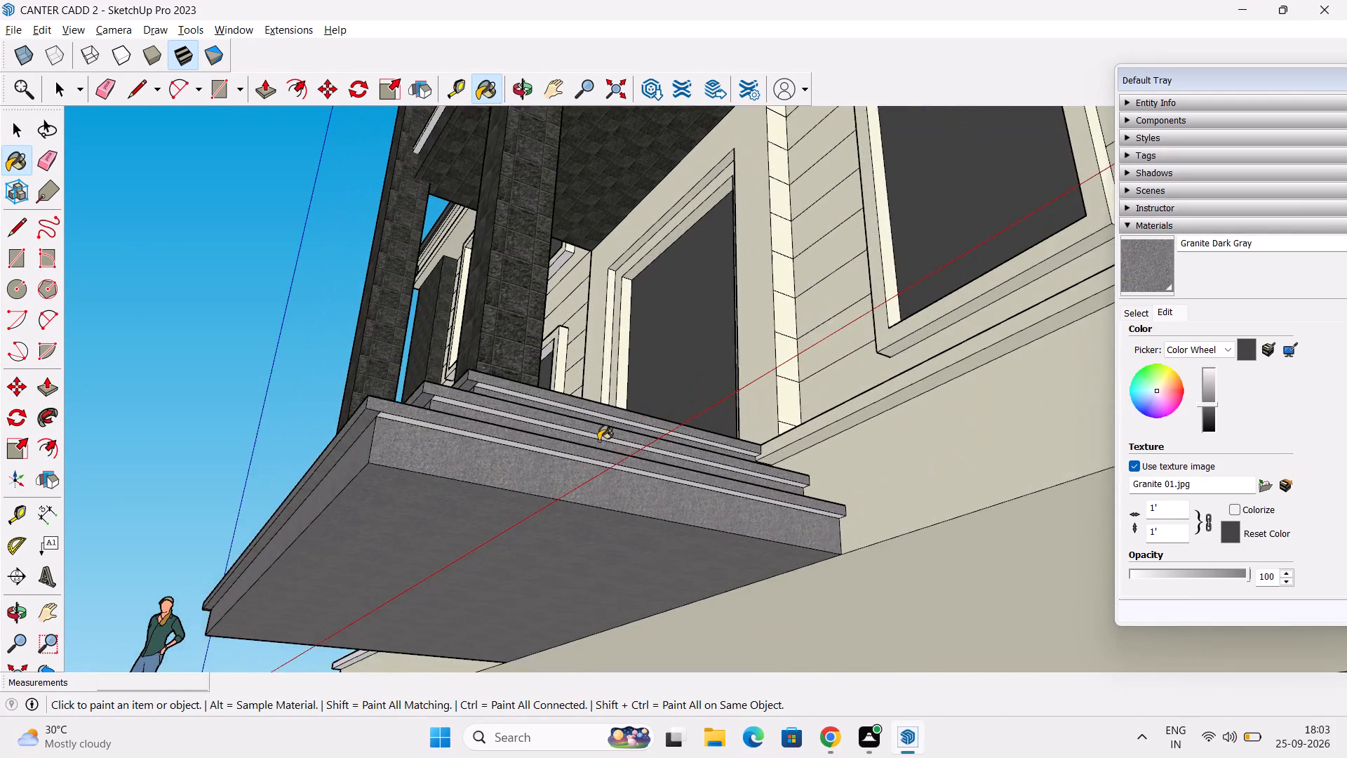
scroll(598, 441, up, 1)
scroll(395, 420, up, 3)
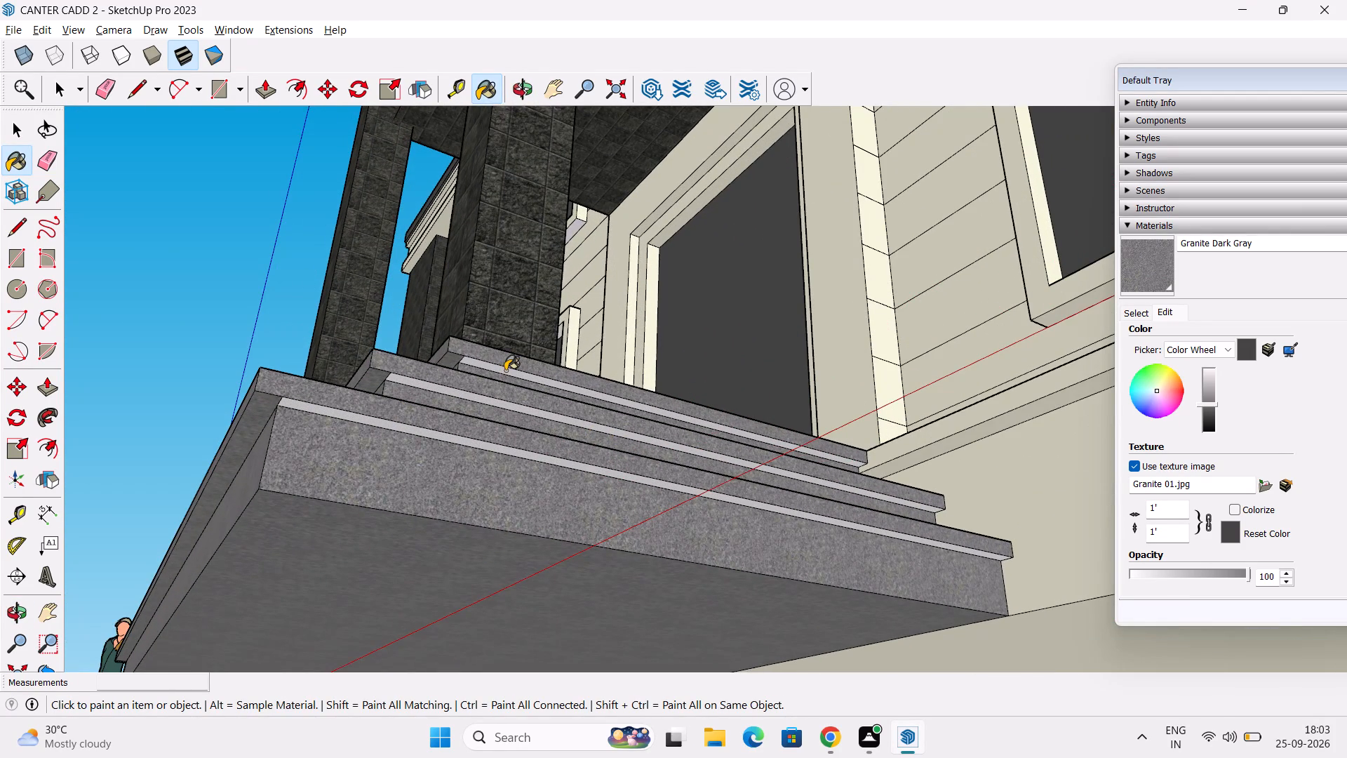
click(505, 371)
click(485, 402)
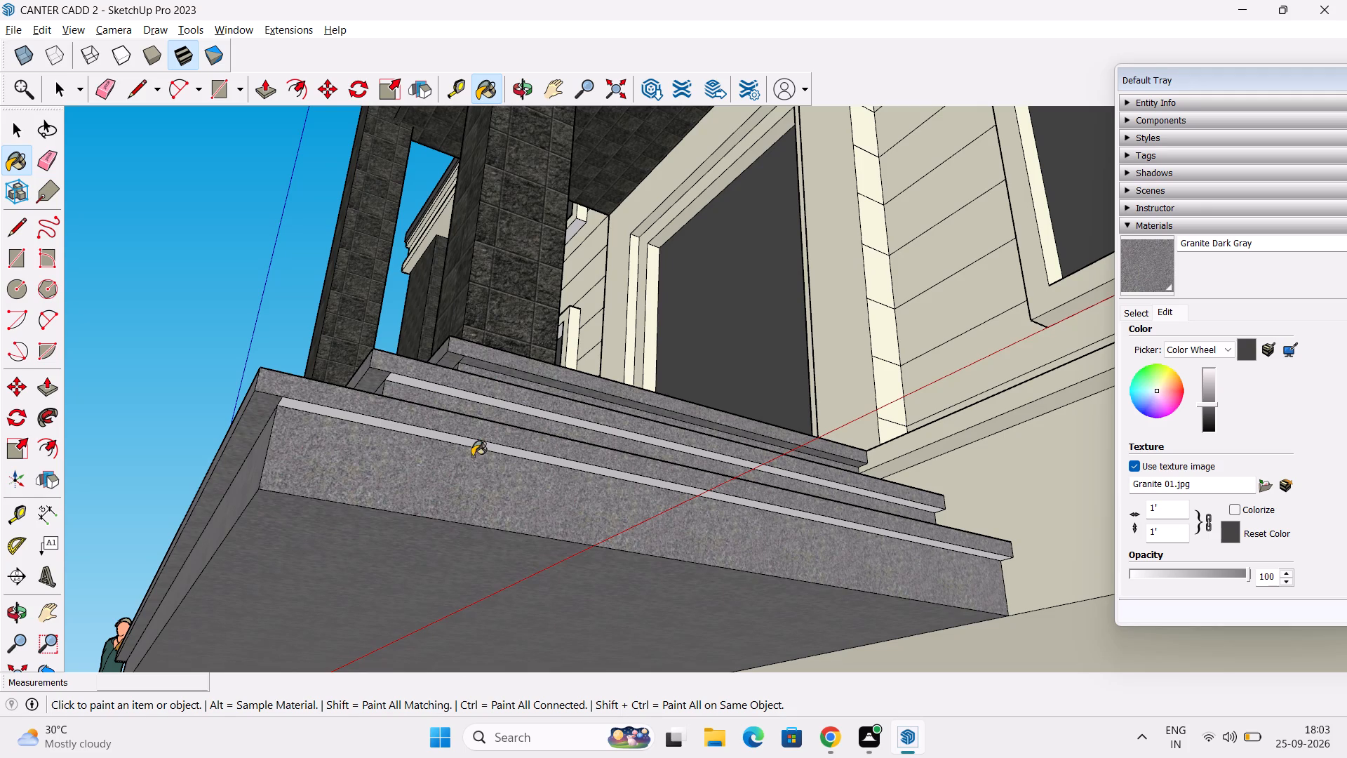
click(475, 446)
Paint the top face and front edge of the balcony slab above the entrance with Granite Dark Gray.
scroll(477, 446, down, 3)
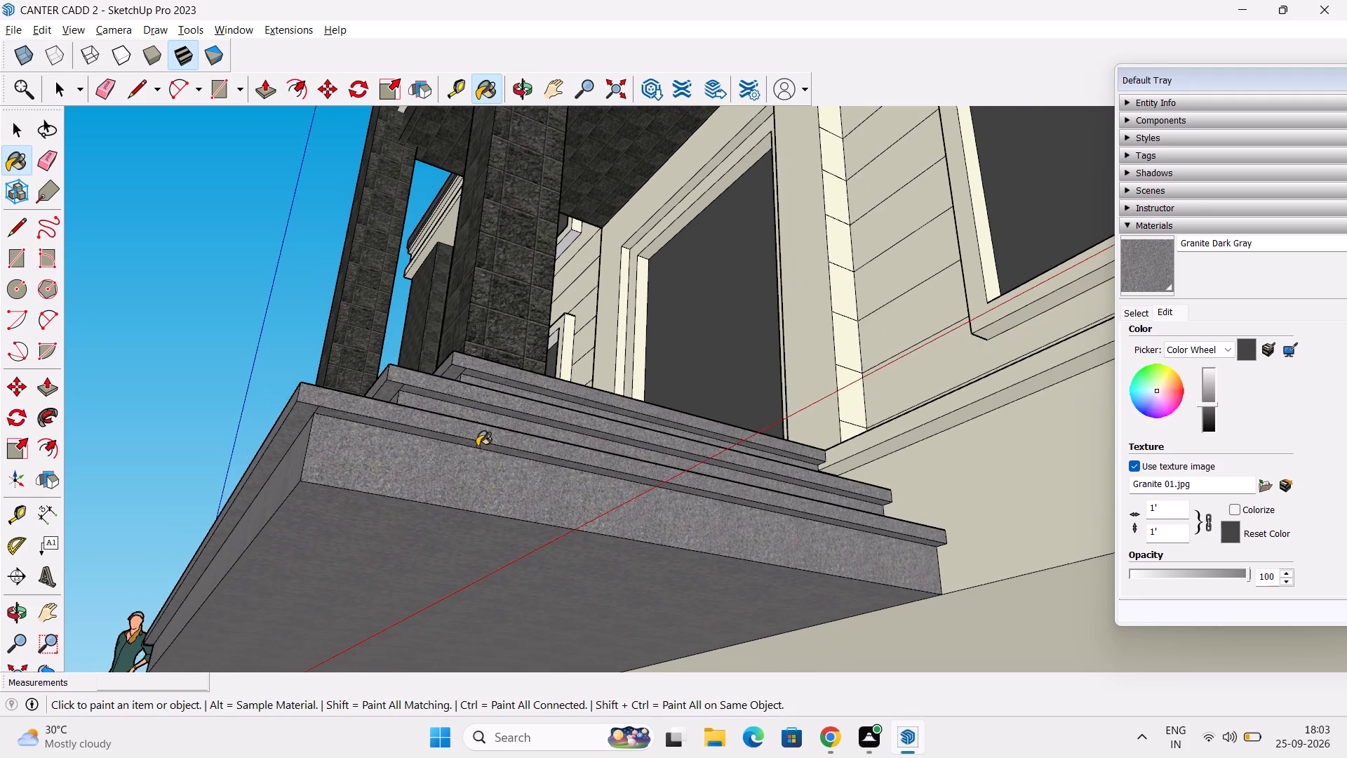
scroll(477, 446, down, 8)
middle_drag(515, 547, 654, 736)
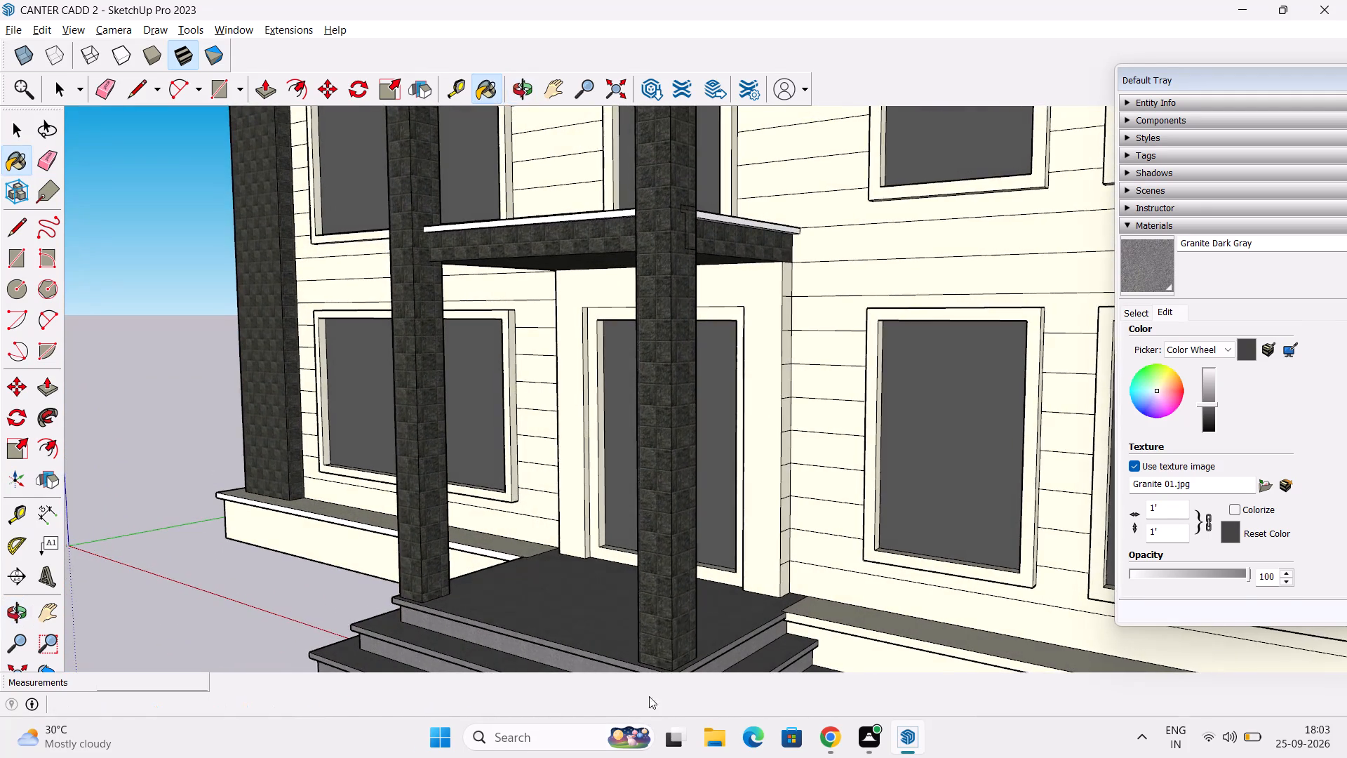
scroll(647, 647, down, 2)
middle_drag(648, 548, 709, 735)
click(643, 376)
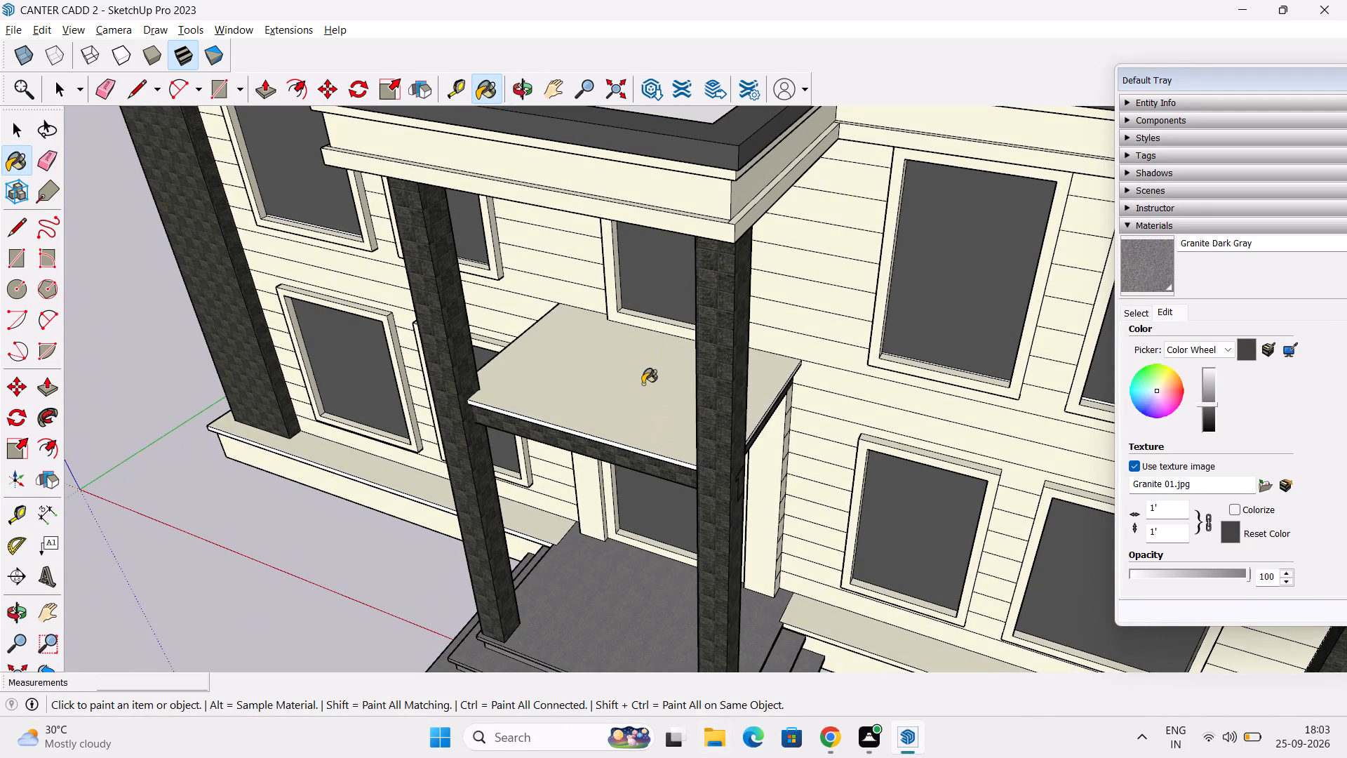
scroll(631, 405, up, 7)
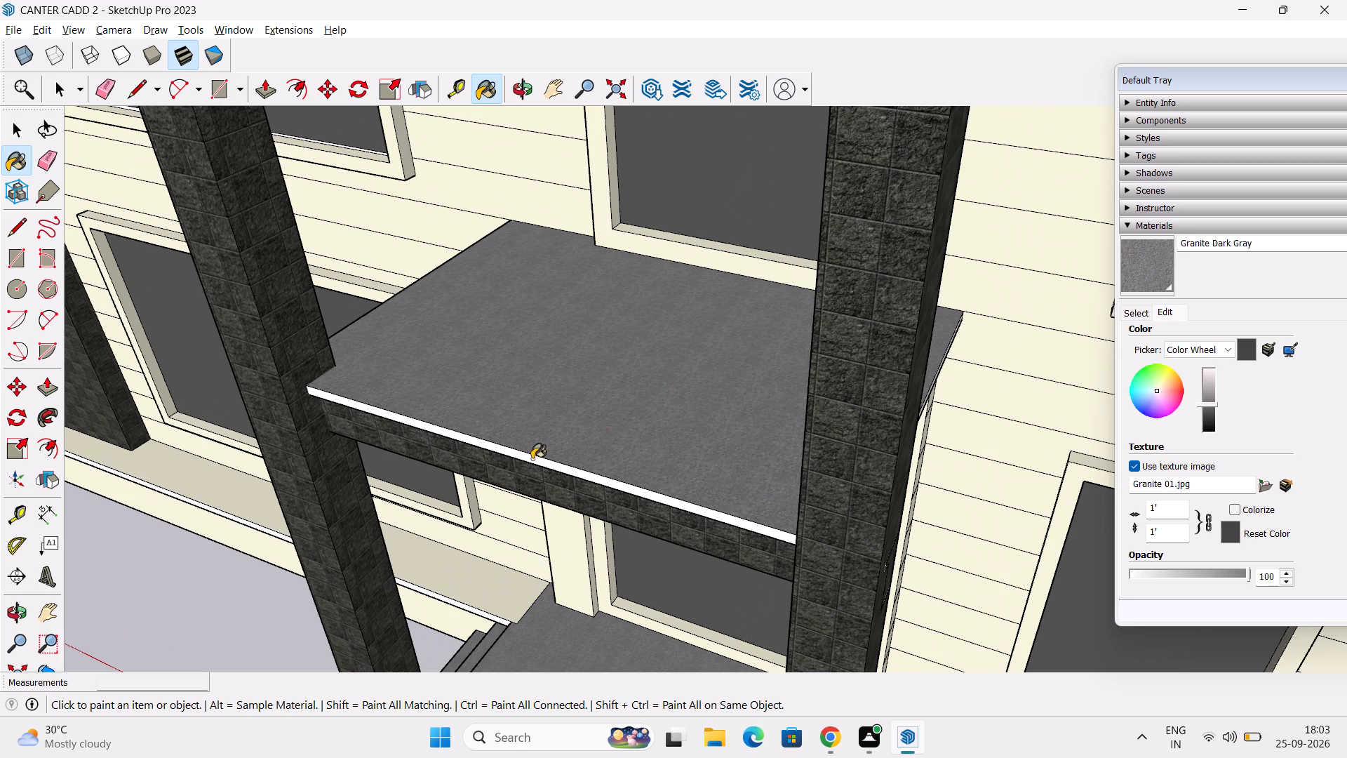
click(532, 459)
Paint the left and right side edges of the balcony slab with Granite Dark Gray.
scroll(537, 451, down, 2)
middle_drag(532, 447, 841, 468)
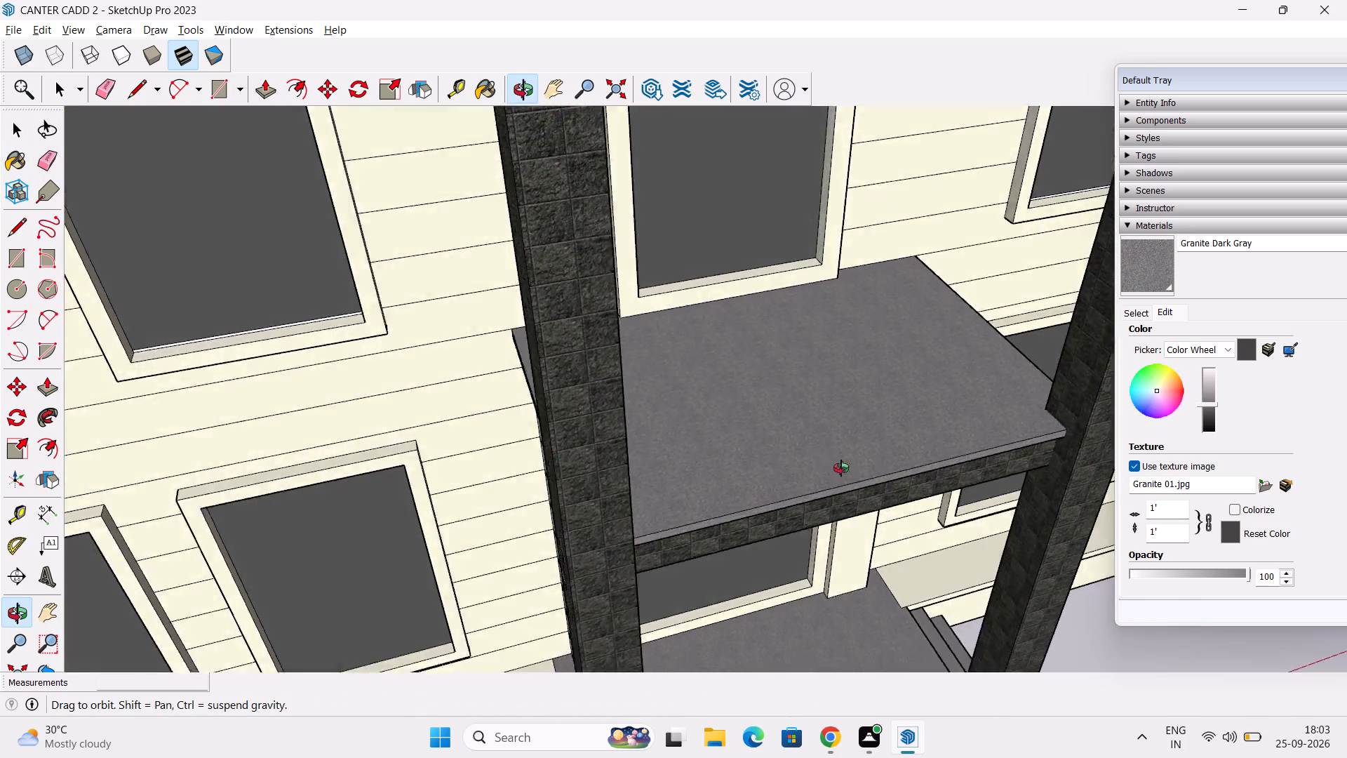
middle_drag(841, 468, 1026, 467)
click(744, 451)
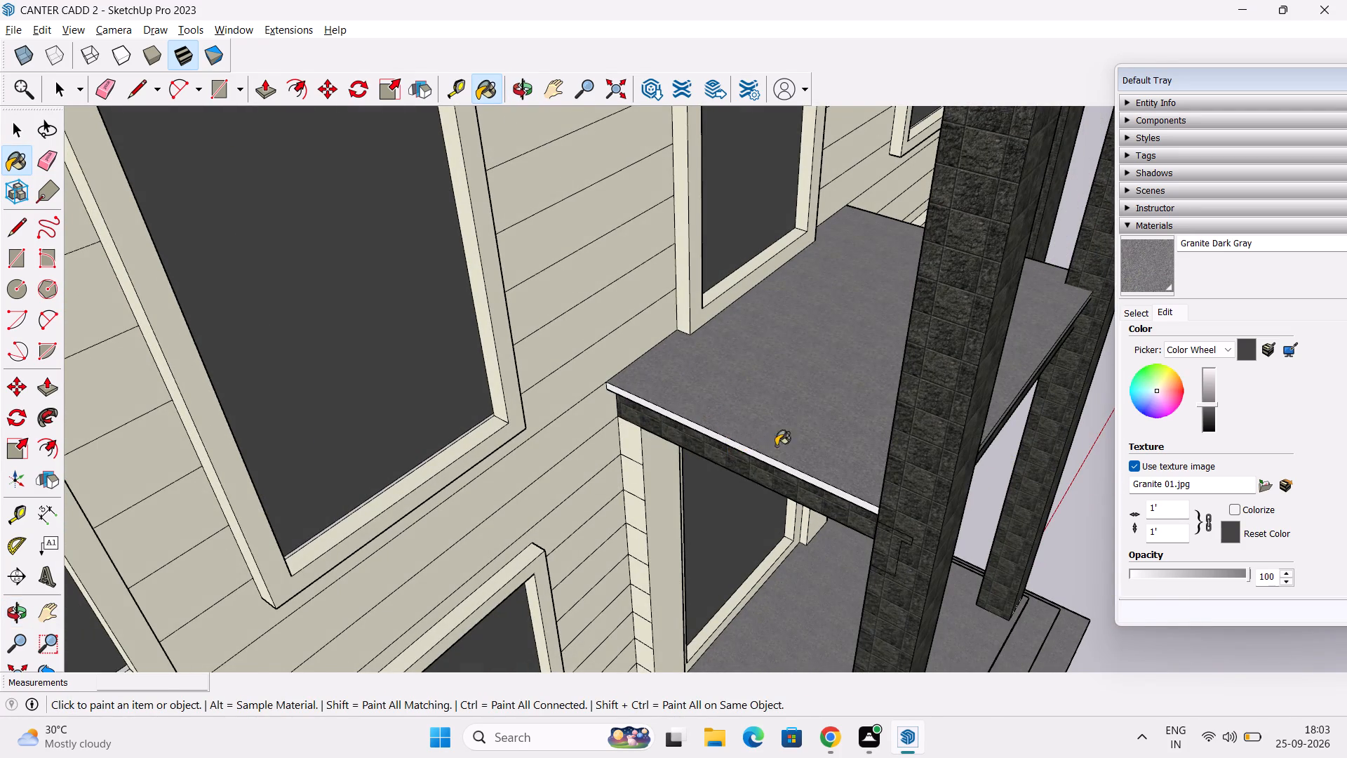
scroll(791, 453, down, 4)
middle_drag(941, 482, 269, 444)
scroll(577, 373, up, 3)
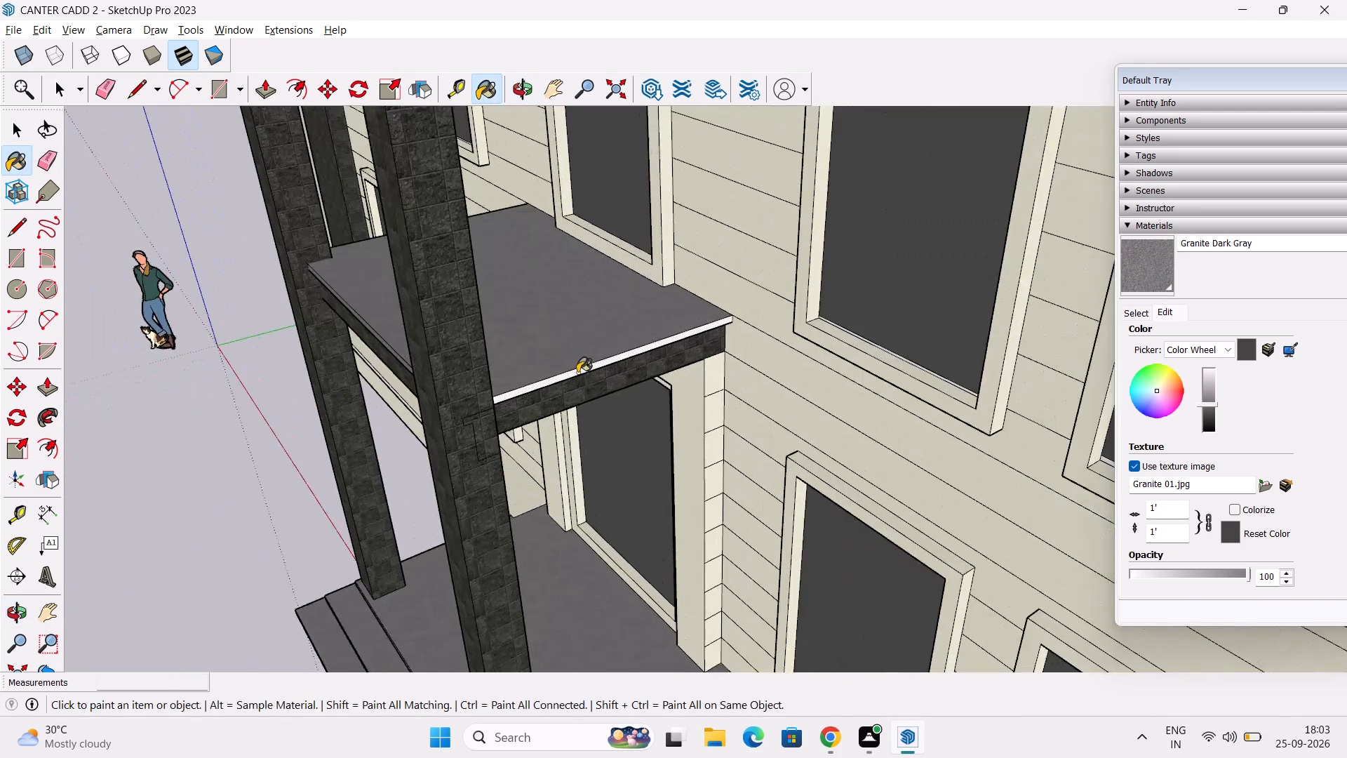
scroll(577, 373, up, 2)
click(574, 373)
Paint the undersides of the balcony slab's overhanging lip on the right, front and left sides with Granite Dark Gray.
middle_drag(575, 375, 601, 185)
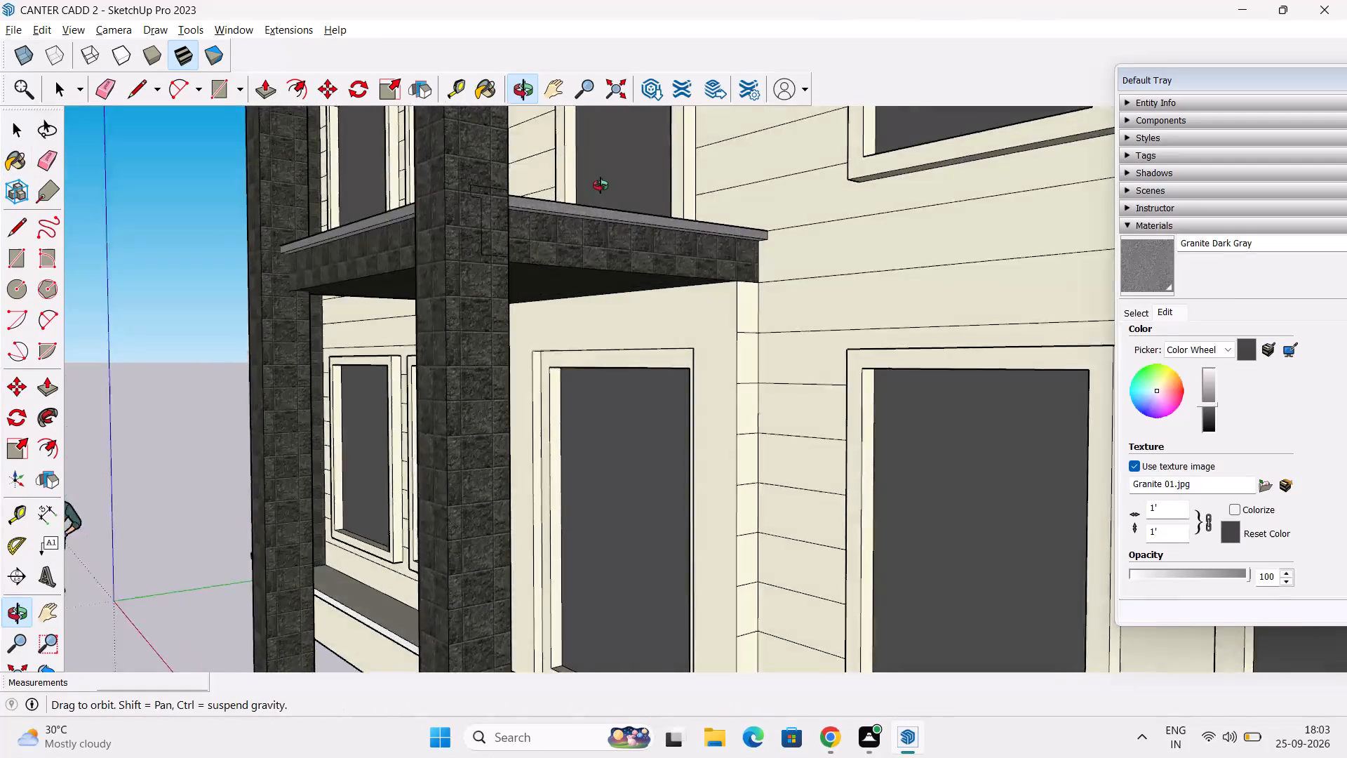
middle_drag(601, 185, 638, 114)
scroll(658, 158, up, 7)
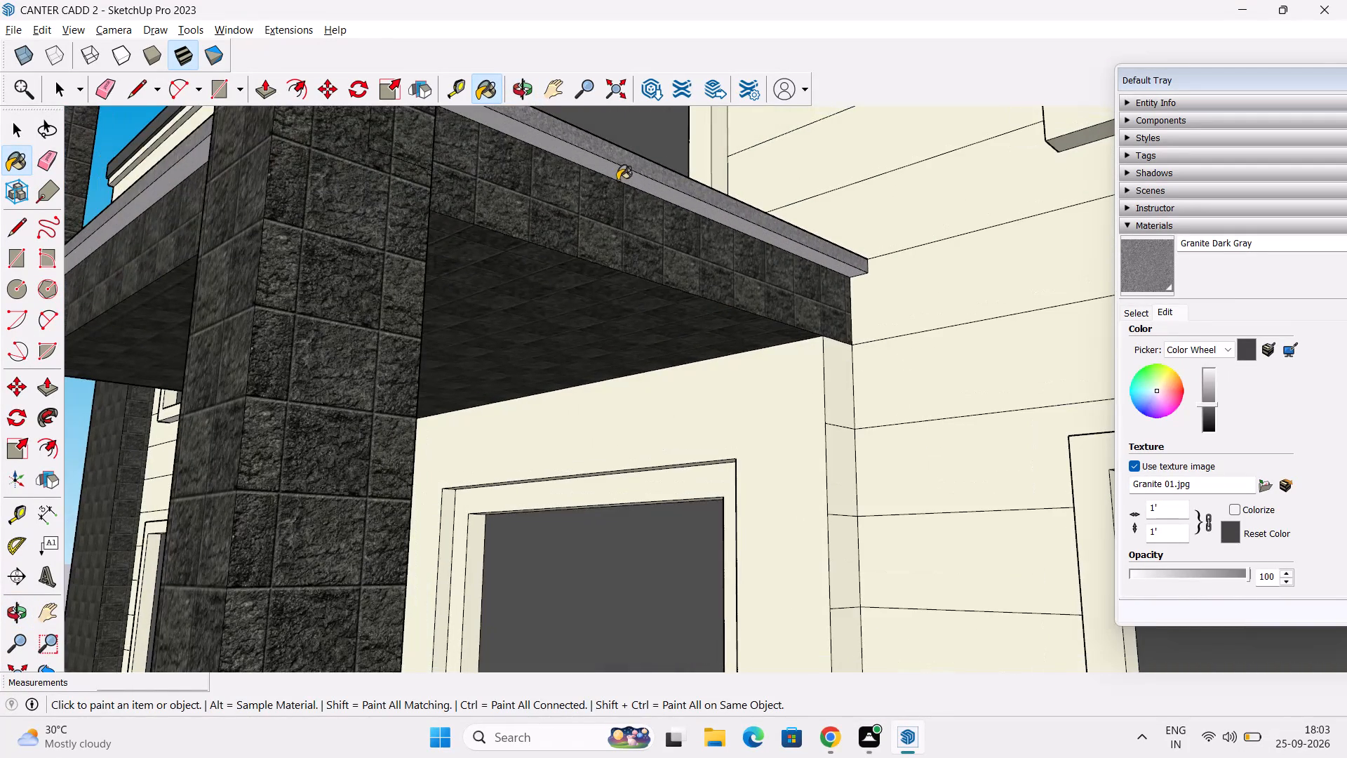
click(620, 175)
shift+middle_drag(545, 209, 771, 254)
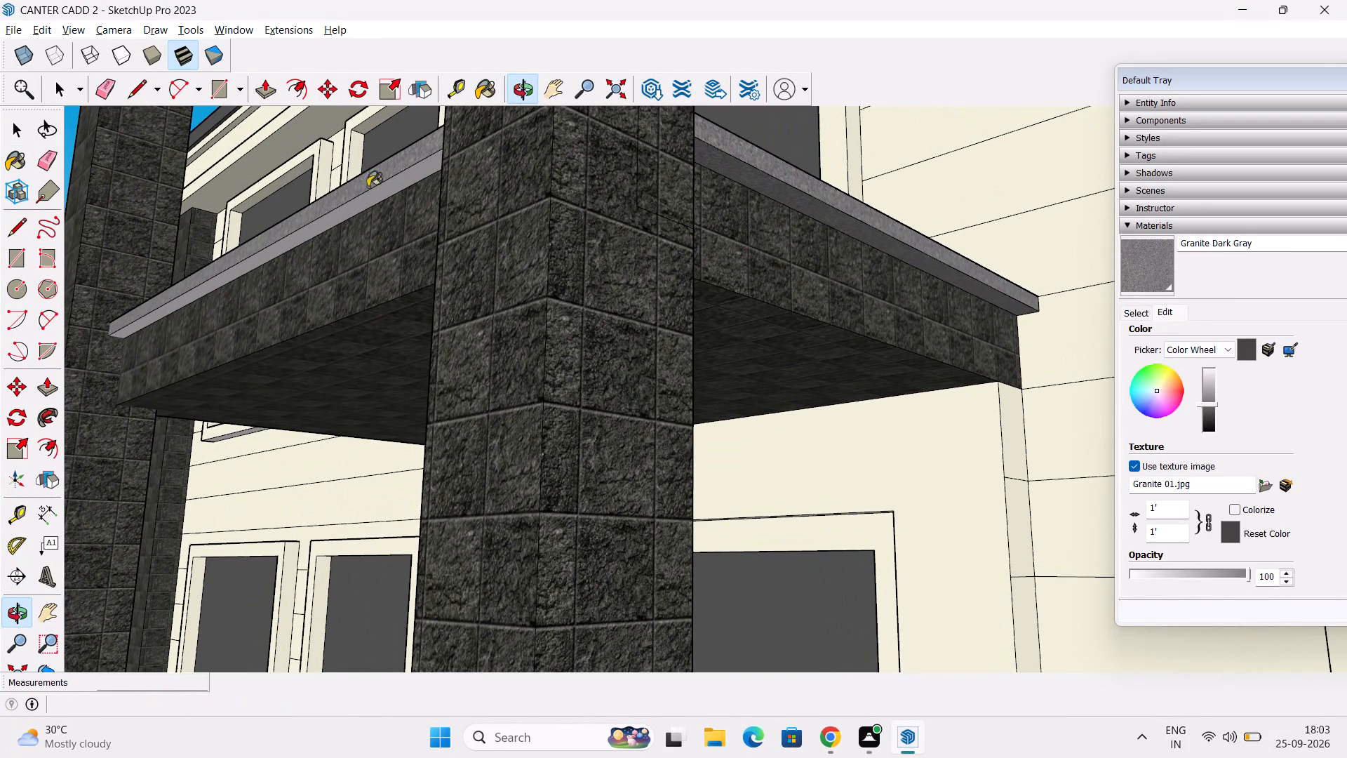
click(368, 199)
scroll(335, 251, down, 2)
middle_drag(279, 305, 305, 302)
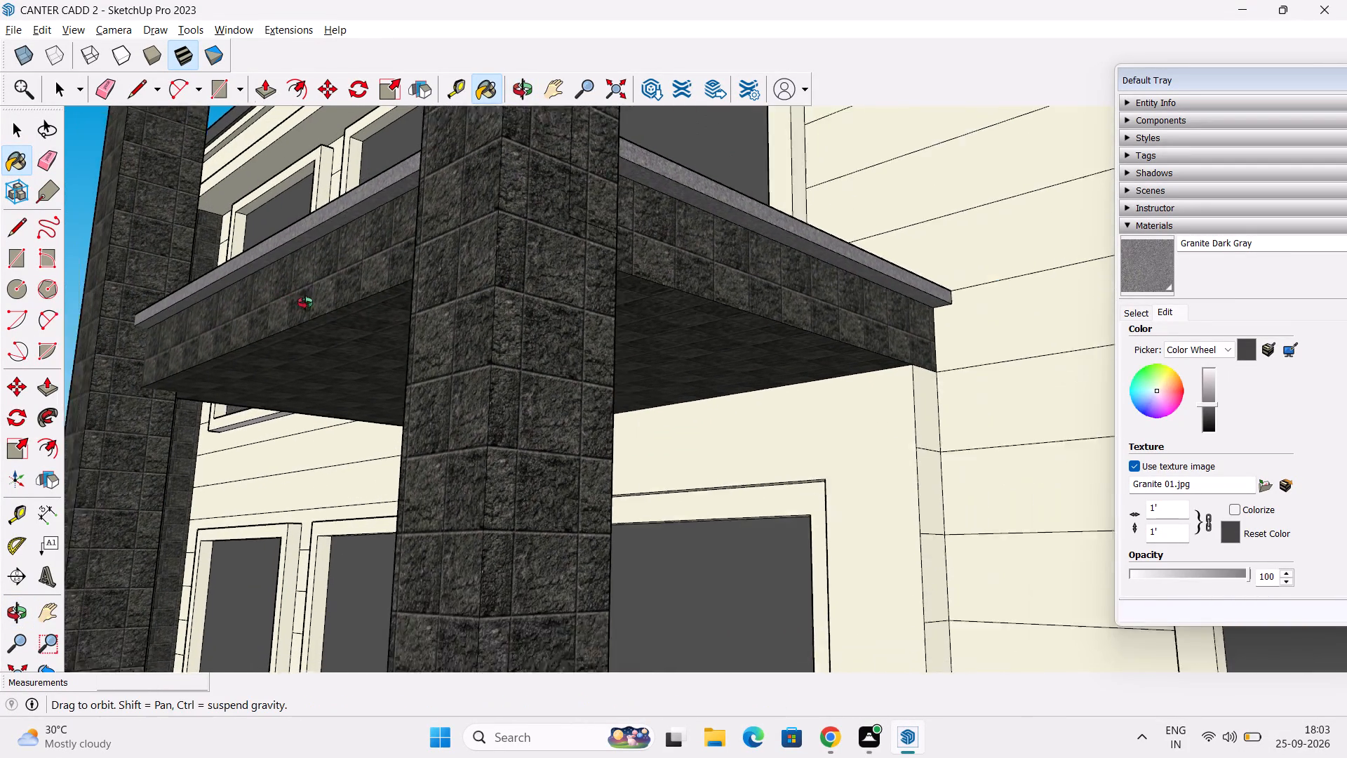
middle_drag(305, 302, 847, 390)
middle_drag(615, 371, 701, 201)
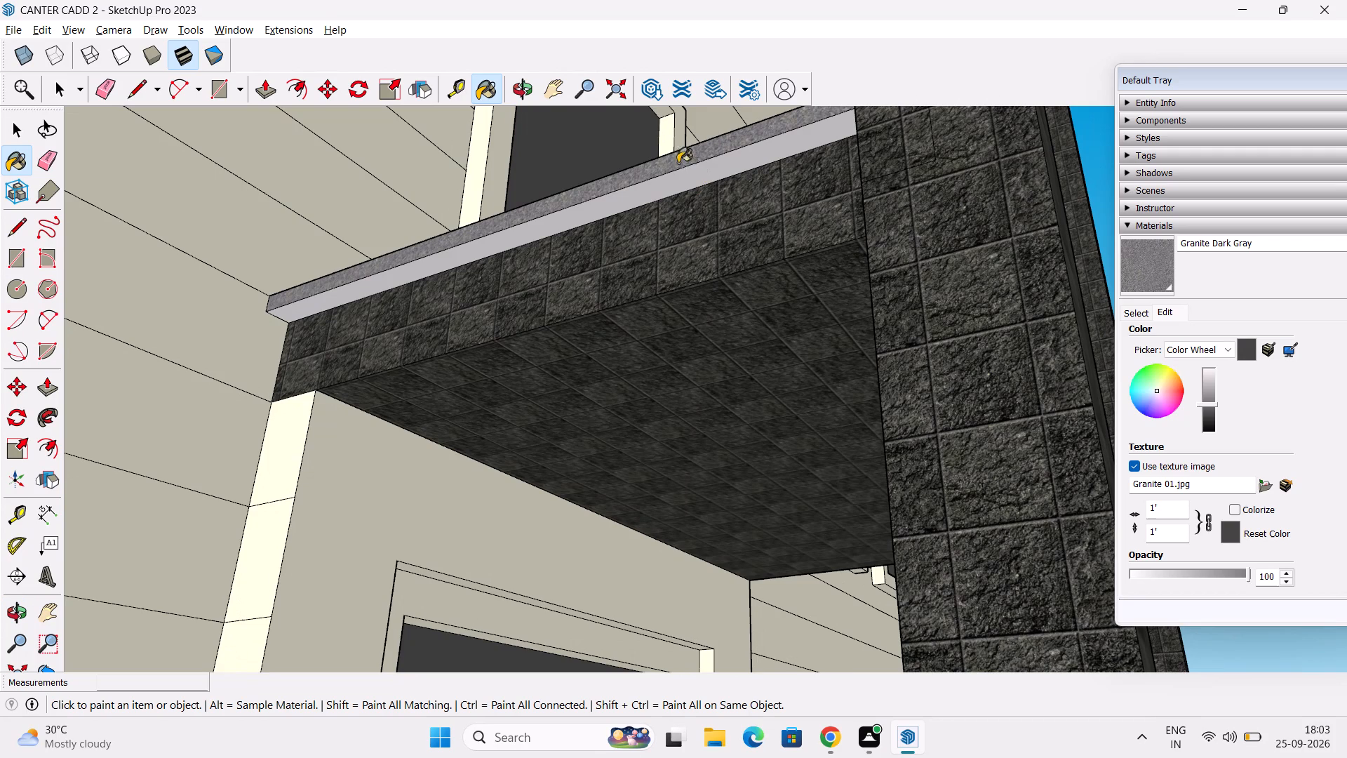
click(665, 177)
Examine the porch, balcony and whole building exterior from below and from the front for unpainted faces.
scroll(666, 194, down, 5)
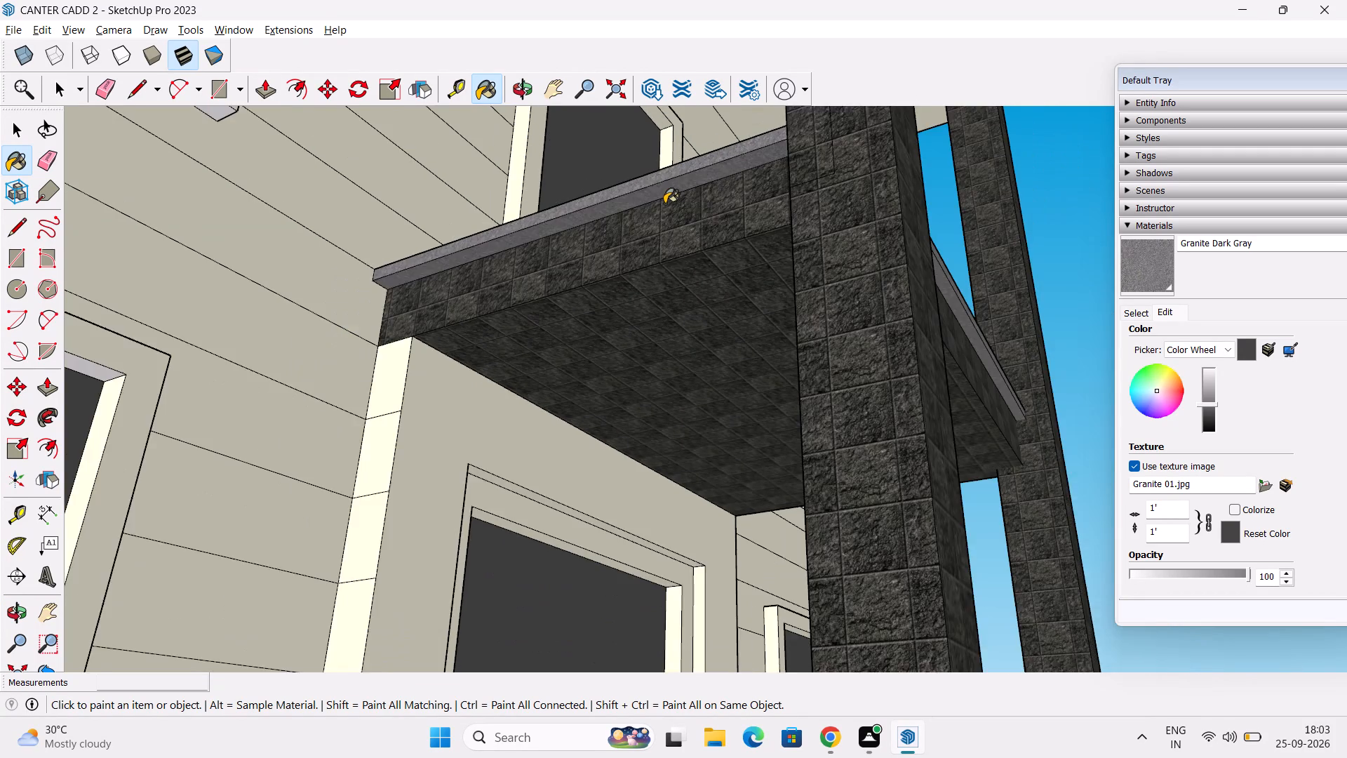
scroll(664, 204, down, 7)
scroll(681, 390, down, 3)
middle_drag(686, 401, 711, 292)
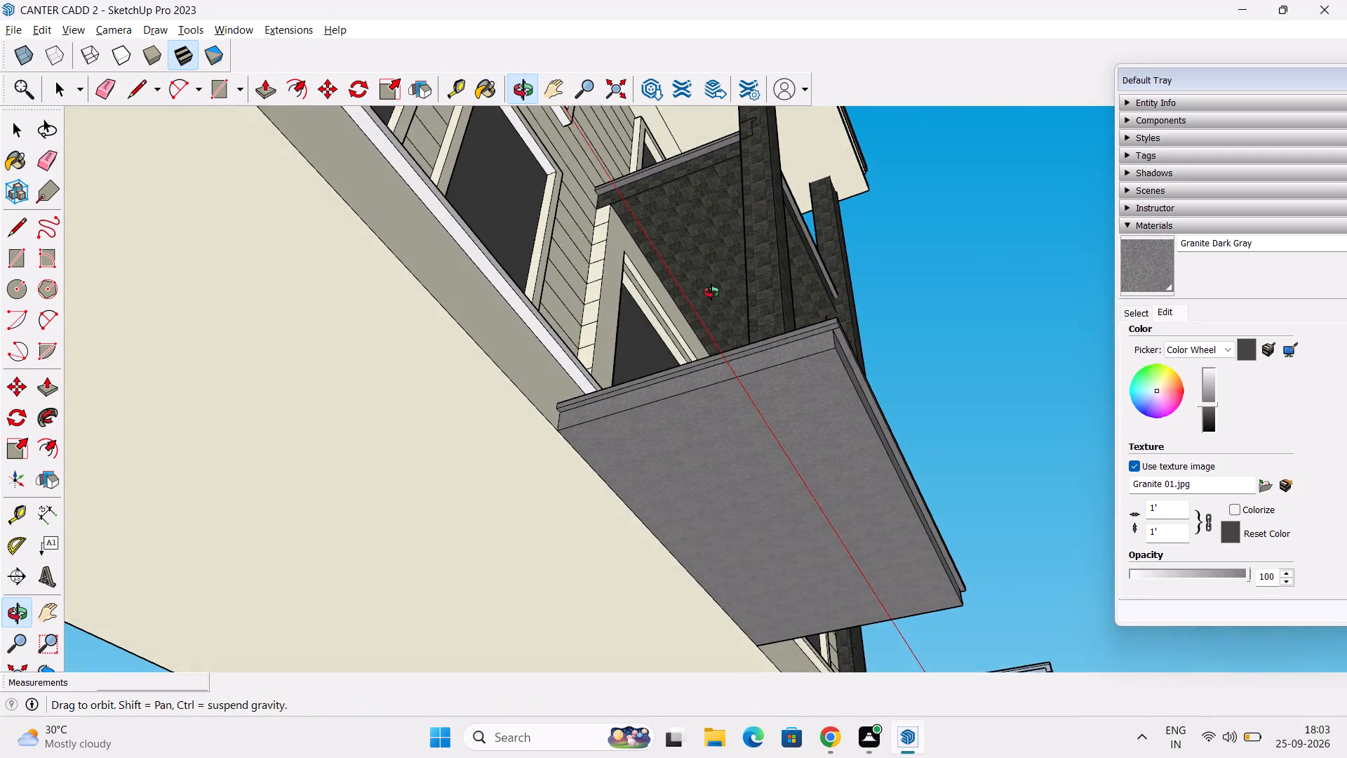
middle_drag(711, 292, 709, 462)
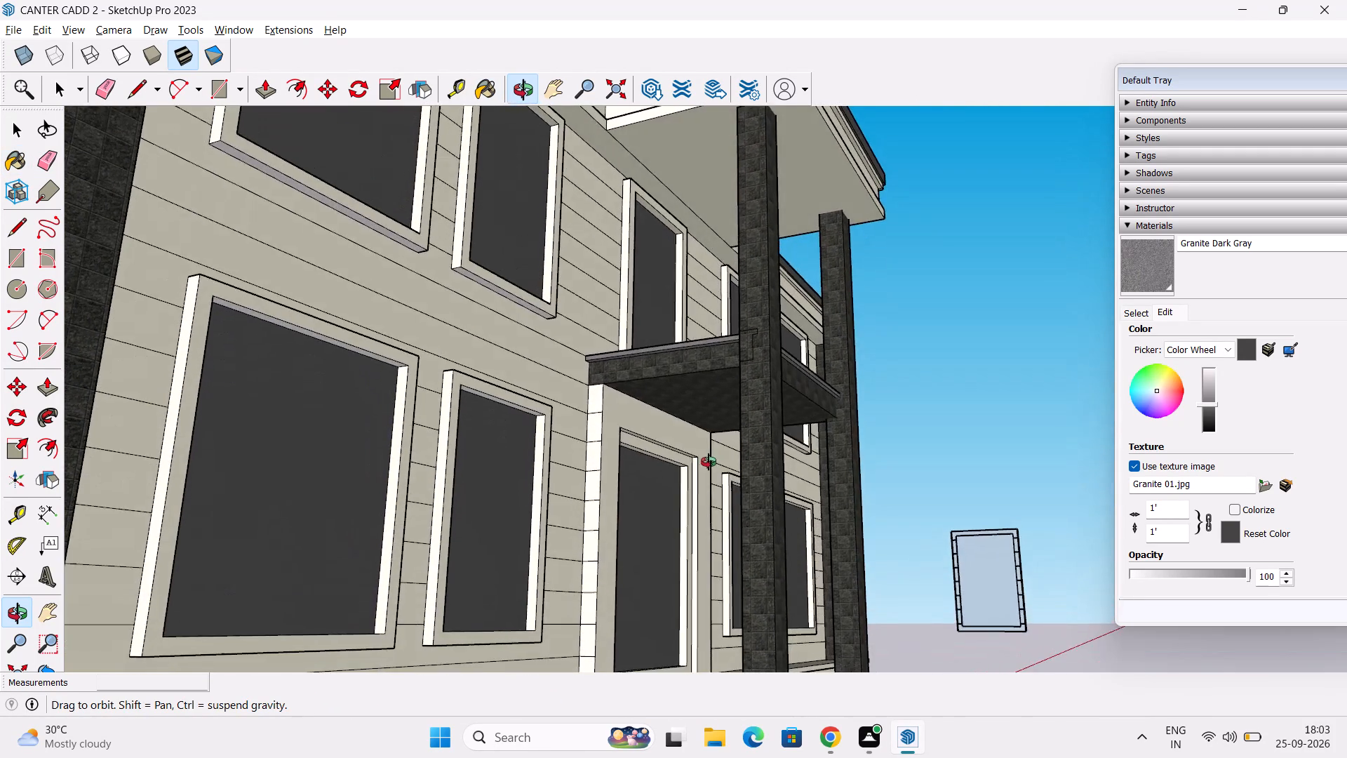
middle_drag(709, 462, 271, 446)
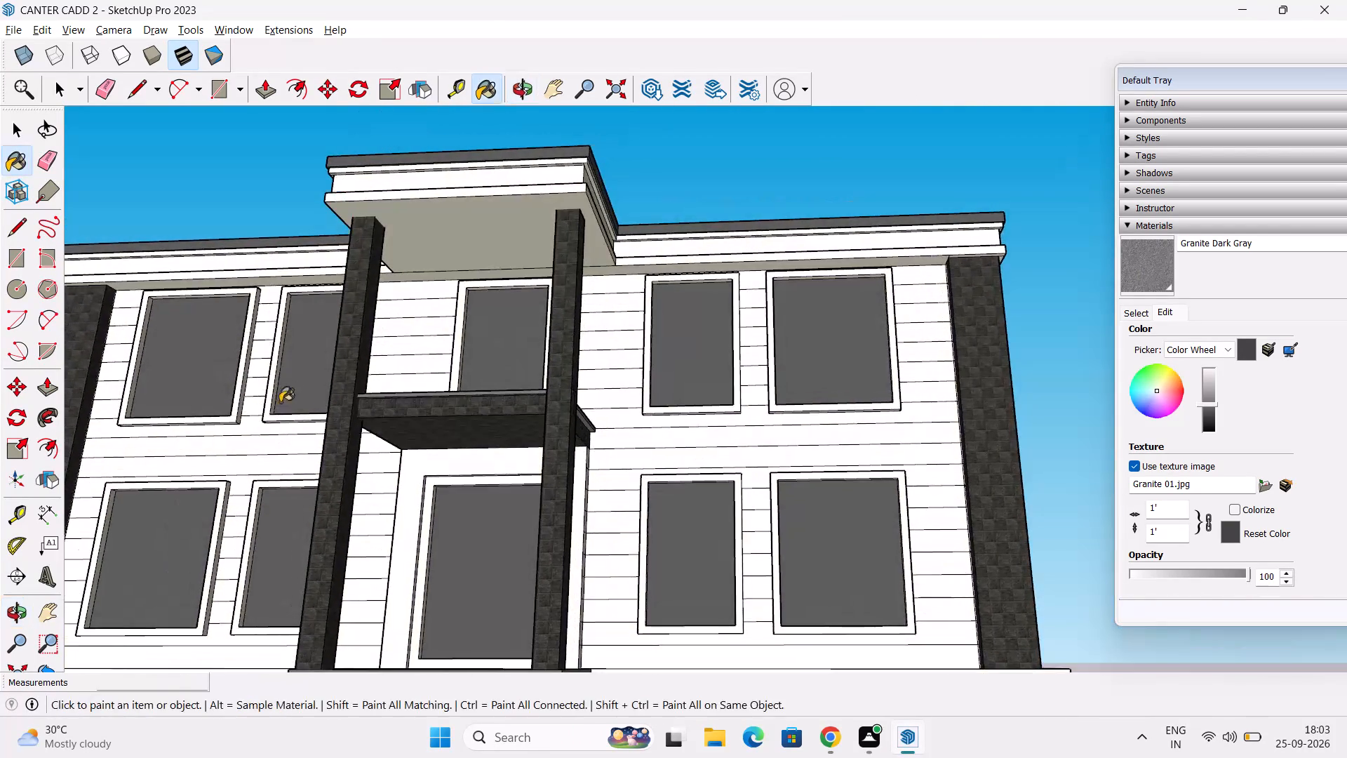
scroll(282, 396, down, 4)
middle_drag(279, 401, 142, 557)
shift+middle_drag(301, 484, 301, 482)
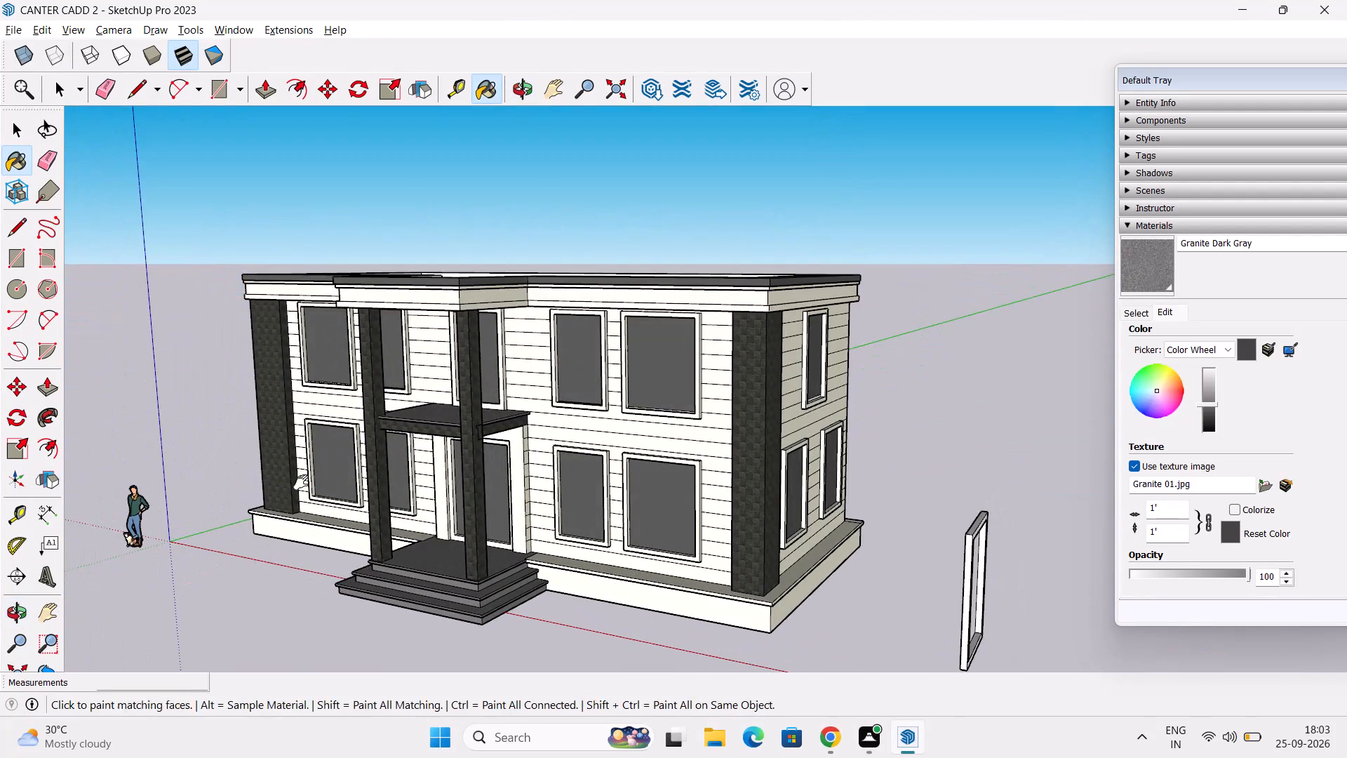
shift+middle_drag(301, 482, 335, 403)
middle_drag(335, 400, 290, 418)
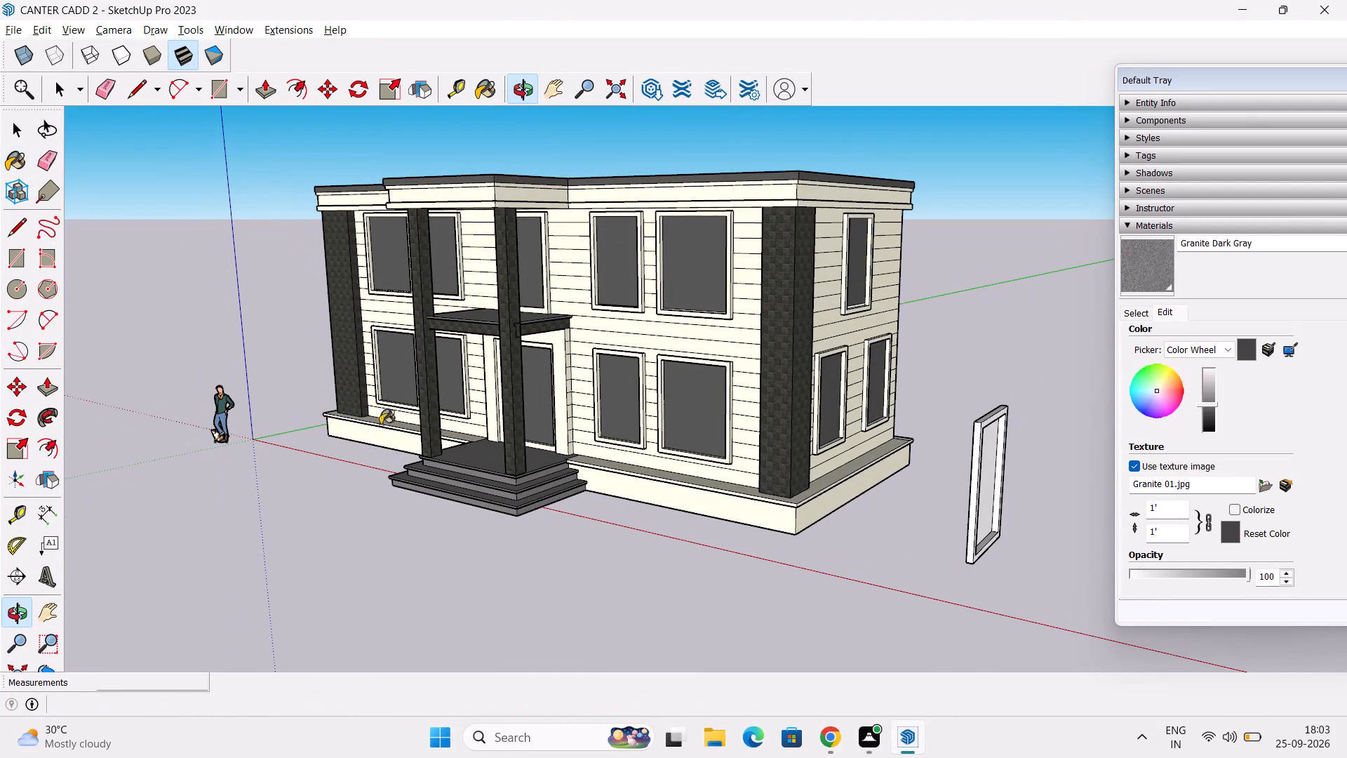
key(space)
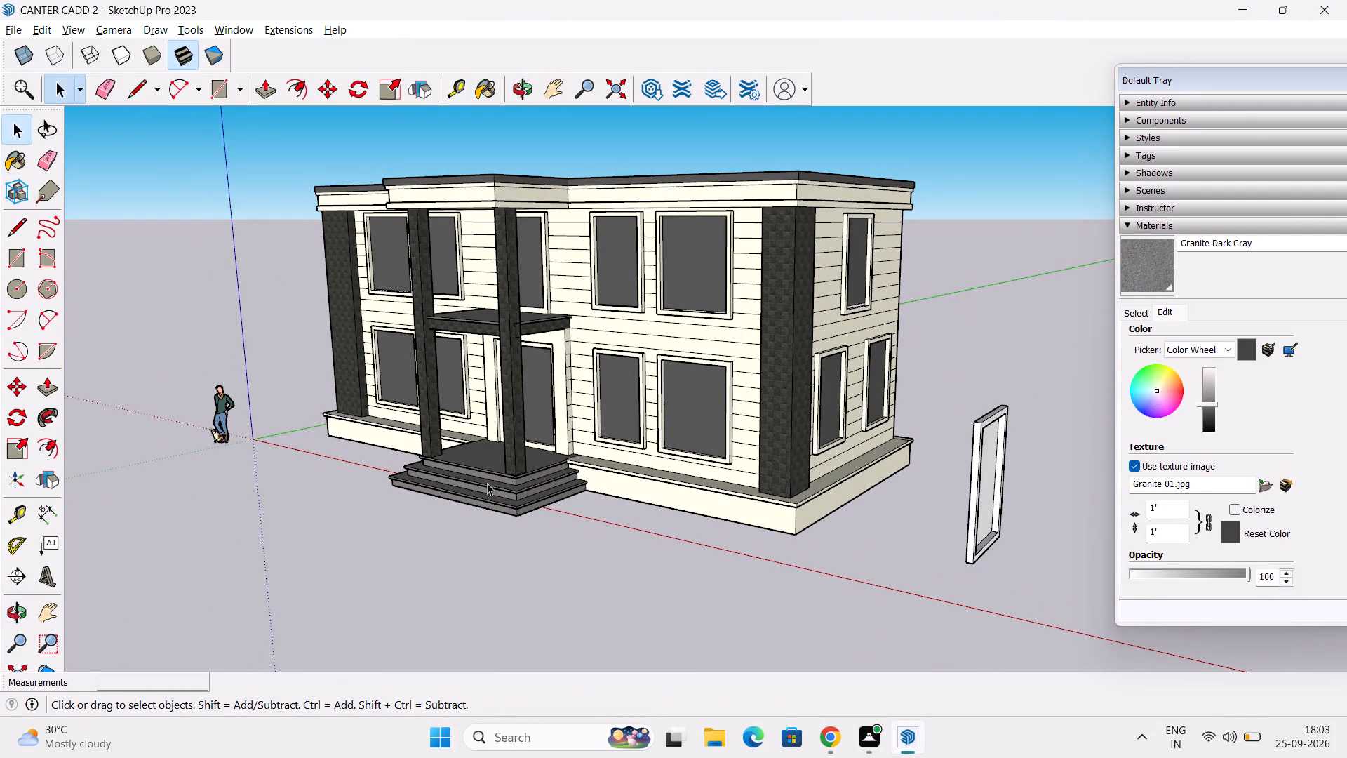
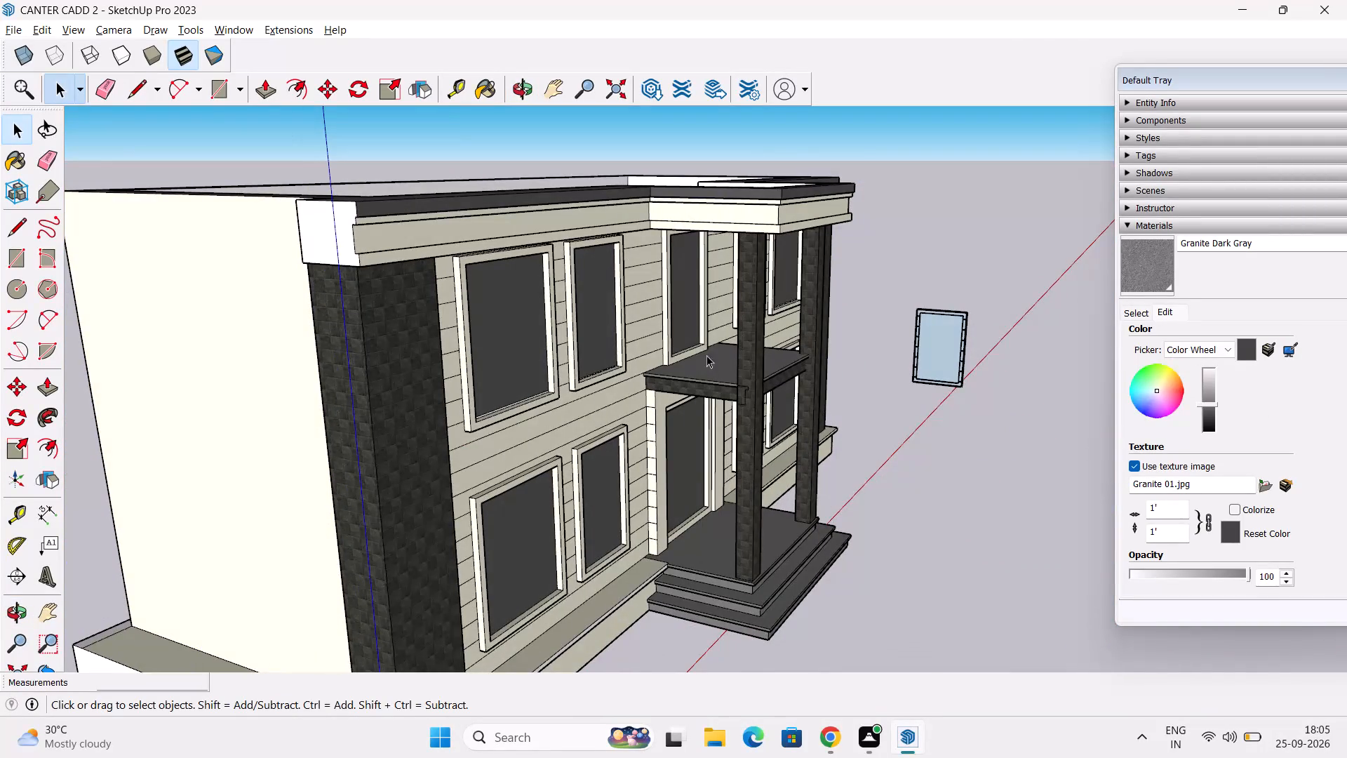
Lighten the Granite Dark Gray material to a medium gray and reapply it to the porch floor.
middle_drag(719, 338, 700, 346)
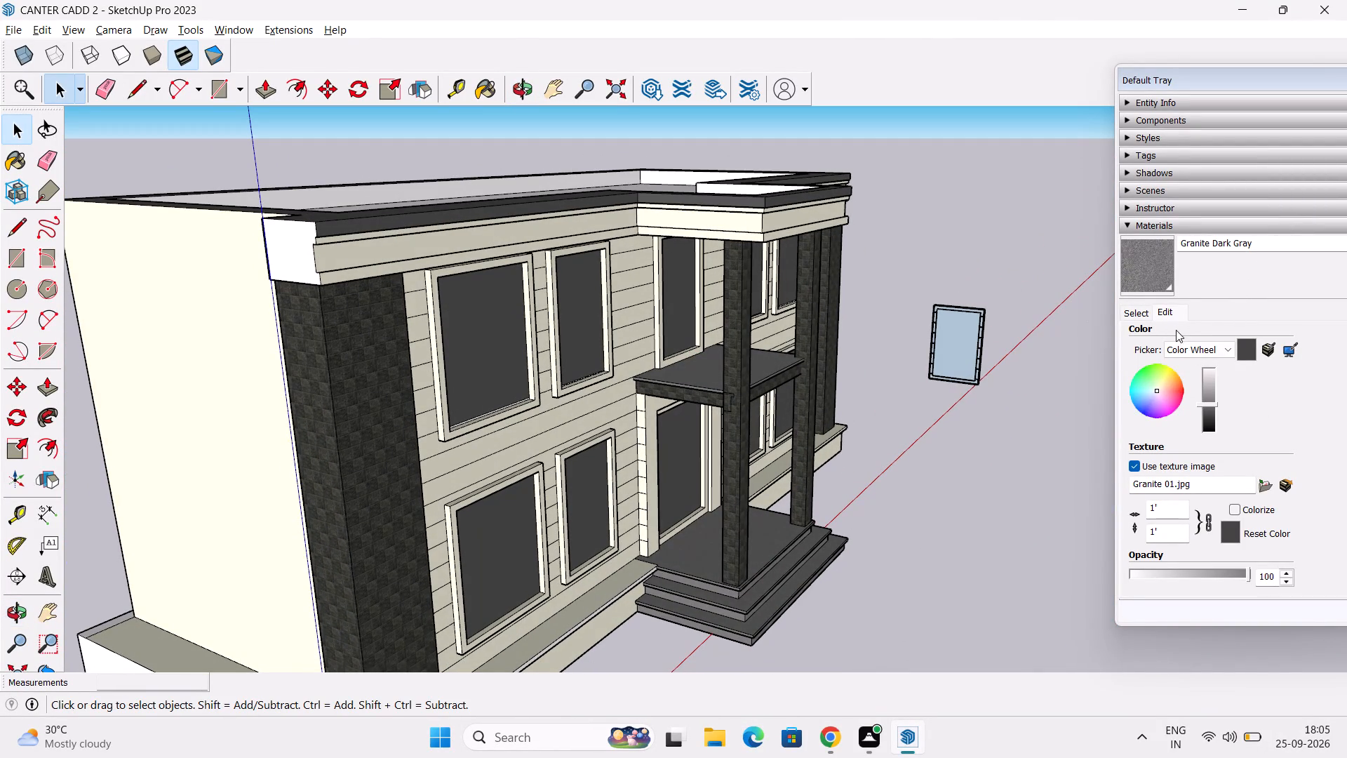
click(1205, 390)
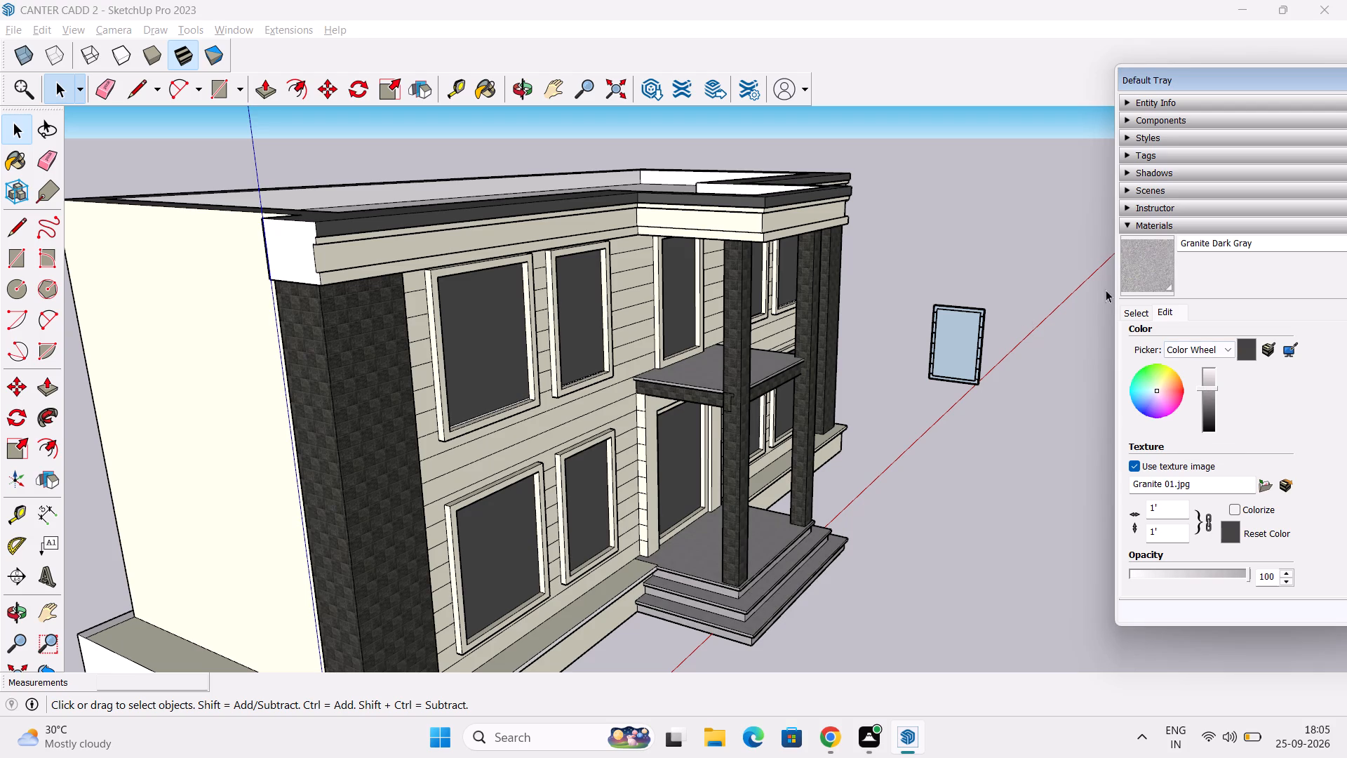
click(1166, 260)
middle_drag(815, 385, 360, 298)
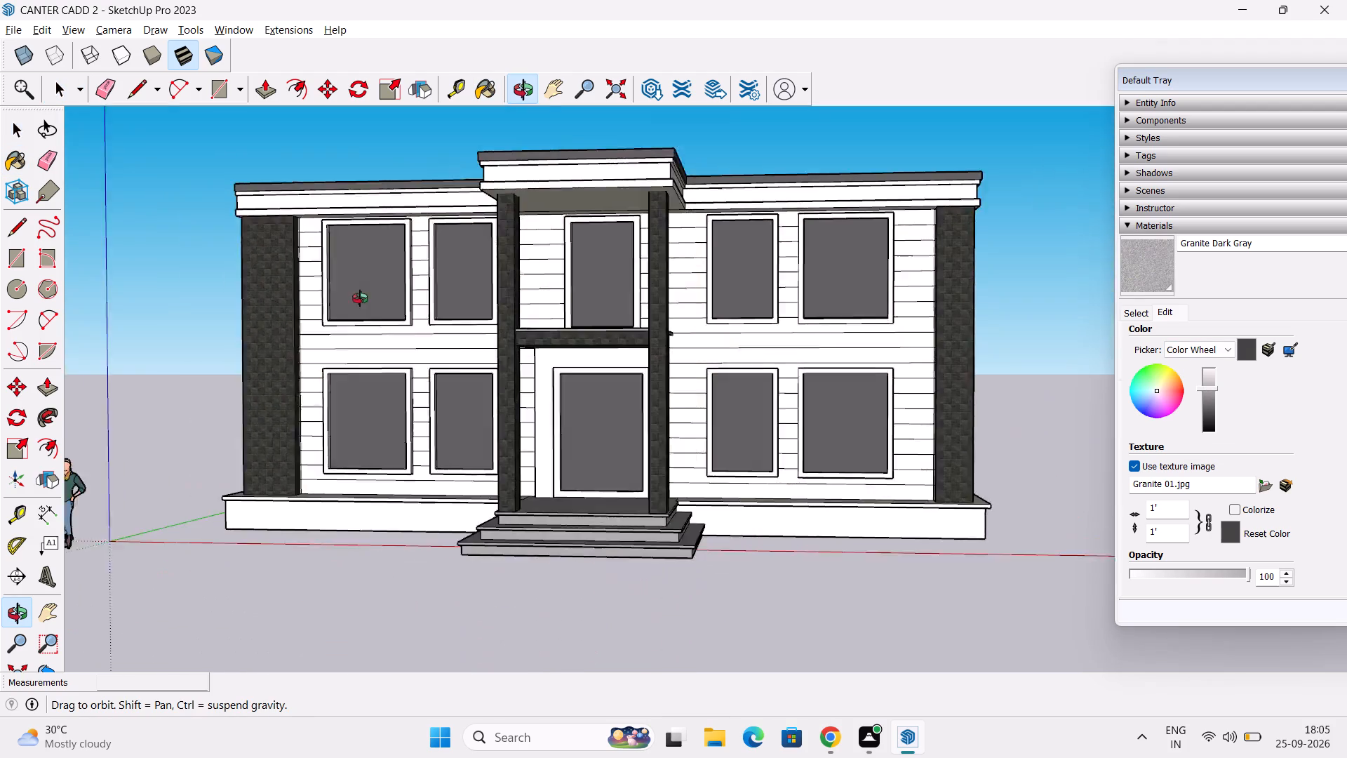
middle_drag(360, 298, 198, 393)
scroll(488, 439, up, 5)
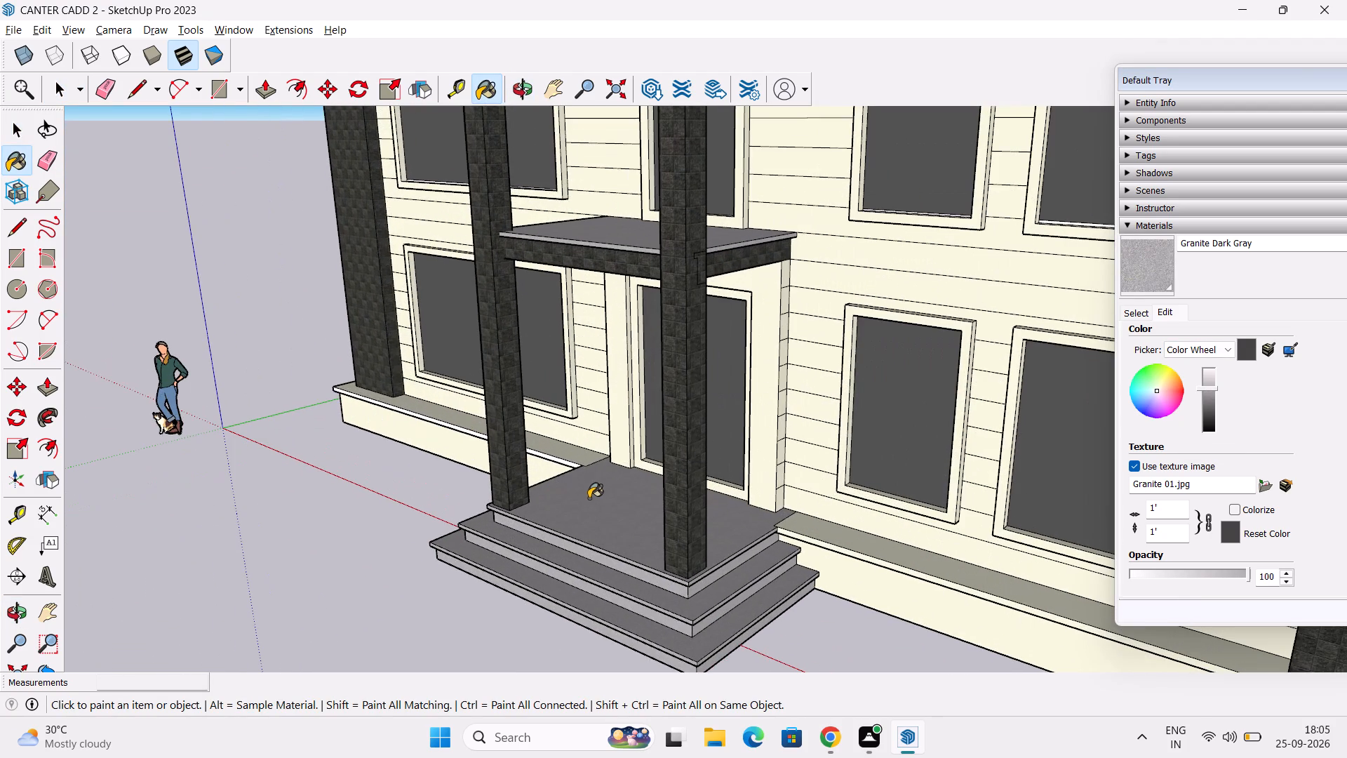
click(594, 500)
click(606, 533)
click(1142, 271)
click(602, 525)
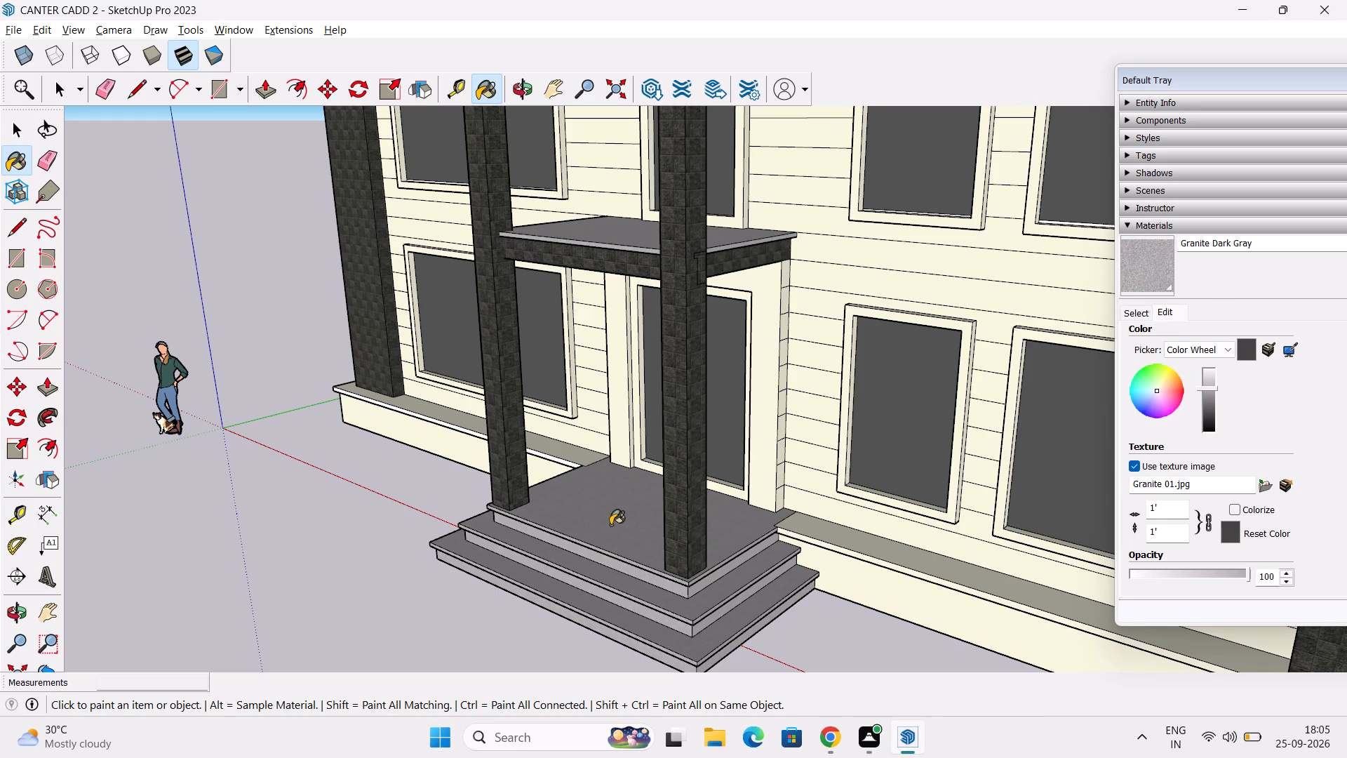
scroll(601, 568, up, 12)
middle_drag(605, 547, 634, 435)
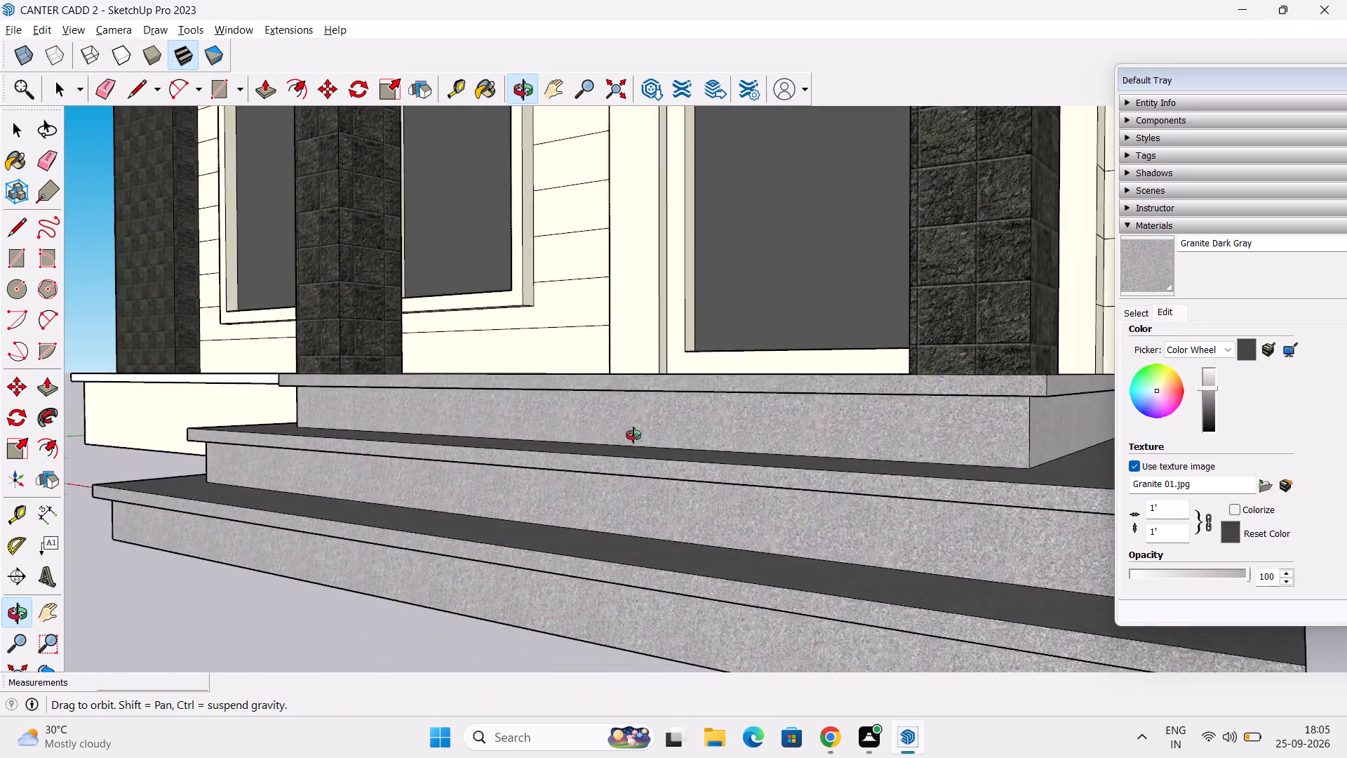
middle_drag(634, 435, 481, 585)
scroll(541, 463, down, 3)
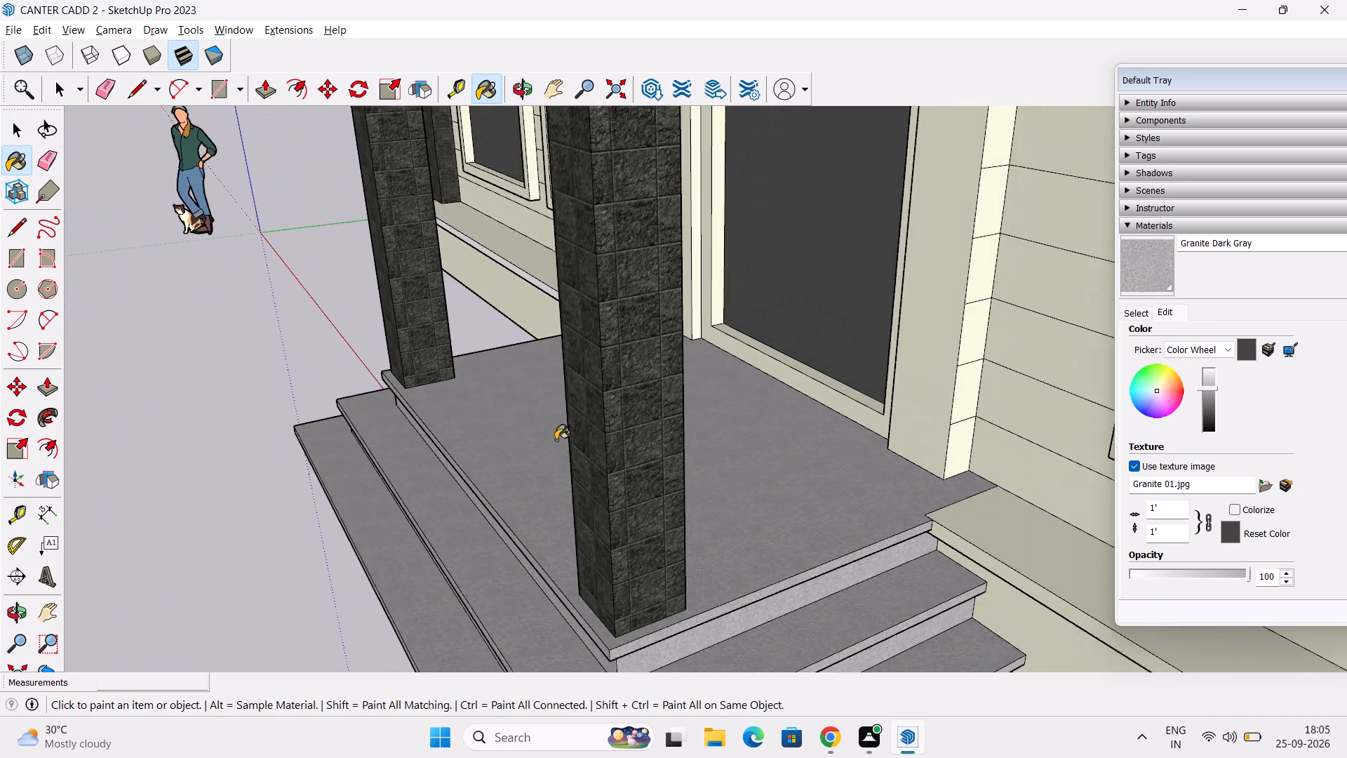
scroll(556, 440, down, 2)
Lighten the Granite Dark Gray material further to a pale gray and reapply it to the porch floor.
click(1211, 380)
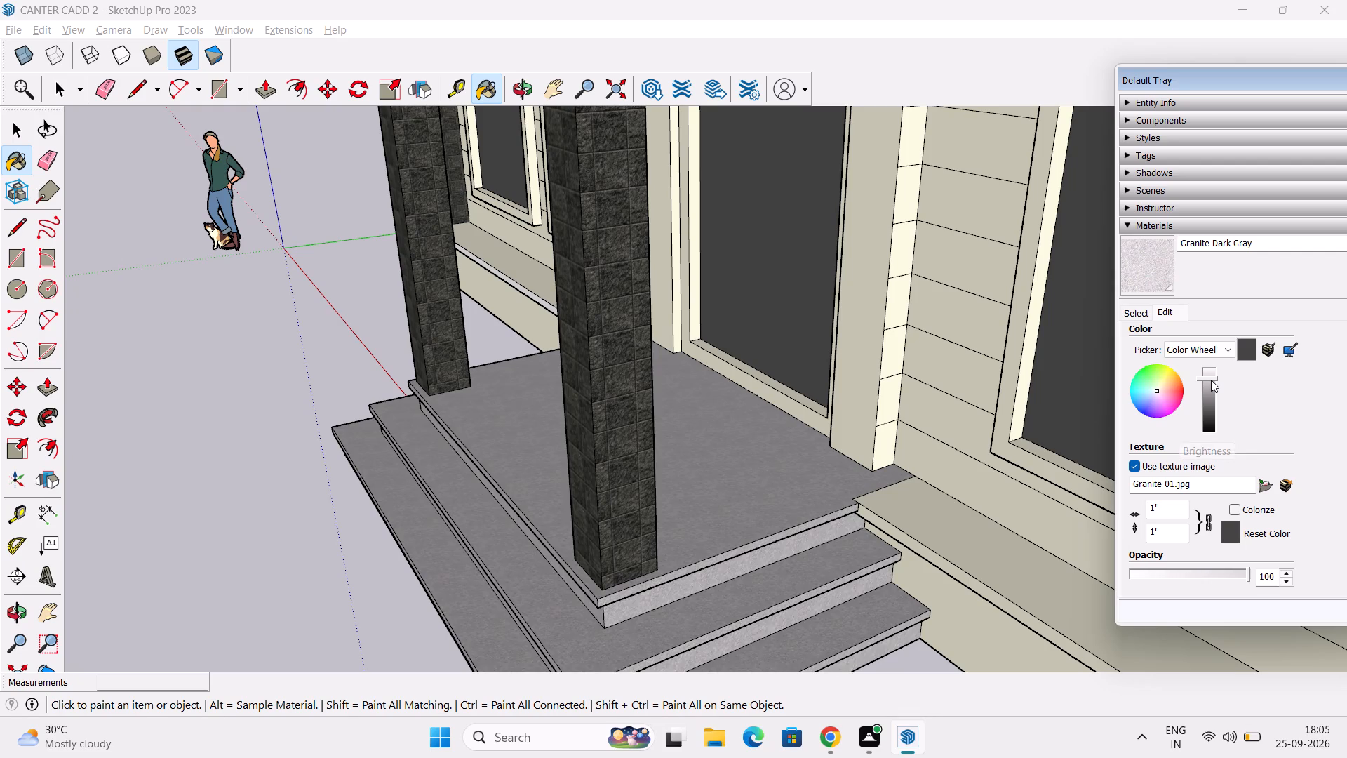
scroll(1211, 380, down, 5)
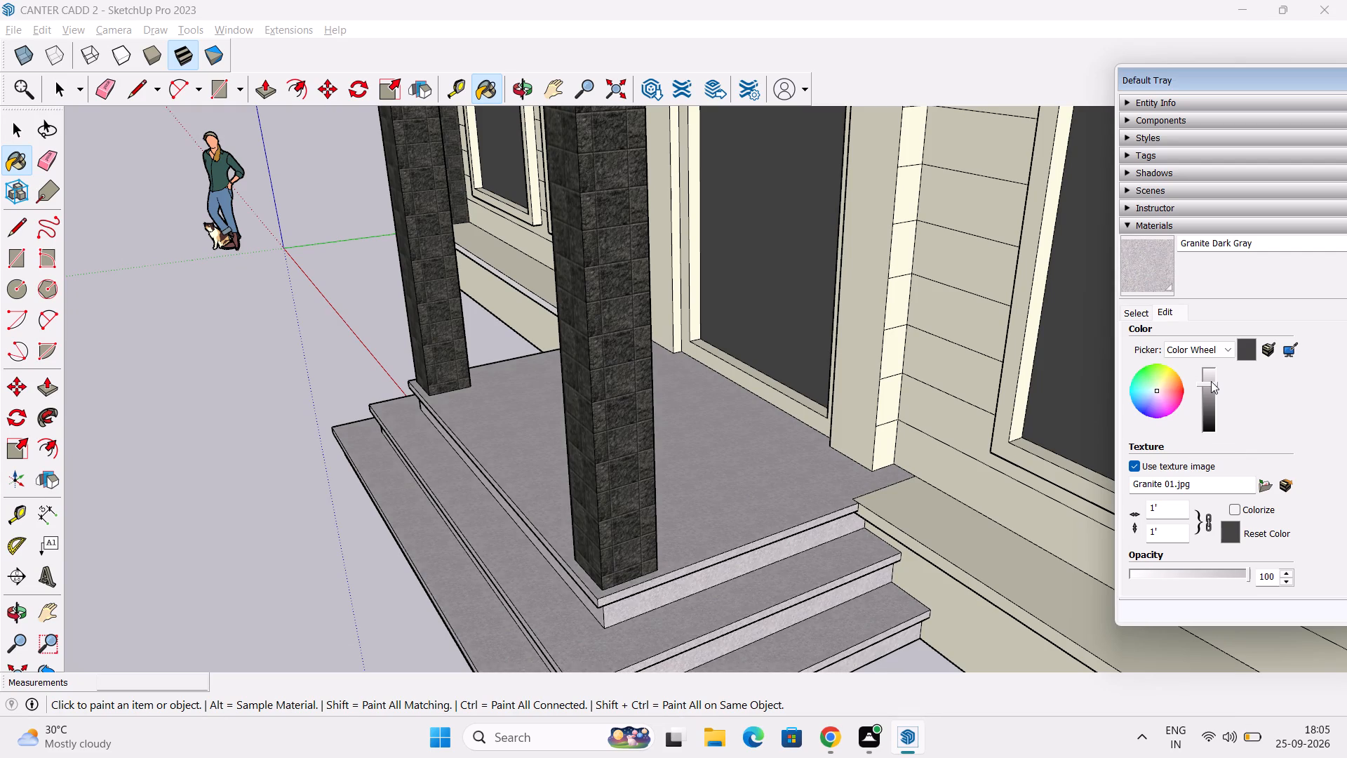
scroll(852, 483, down, 10)
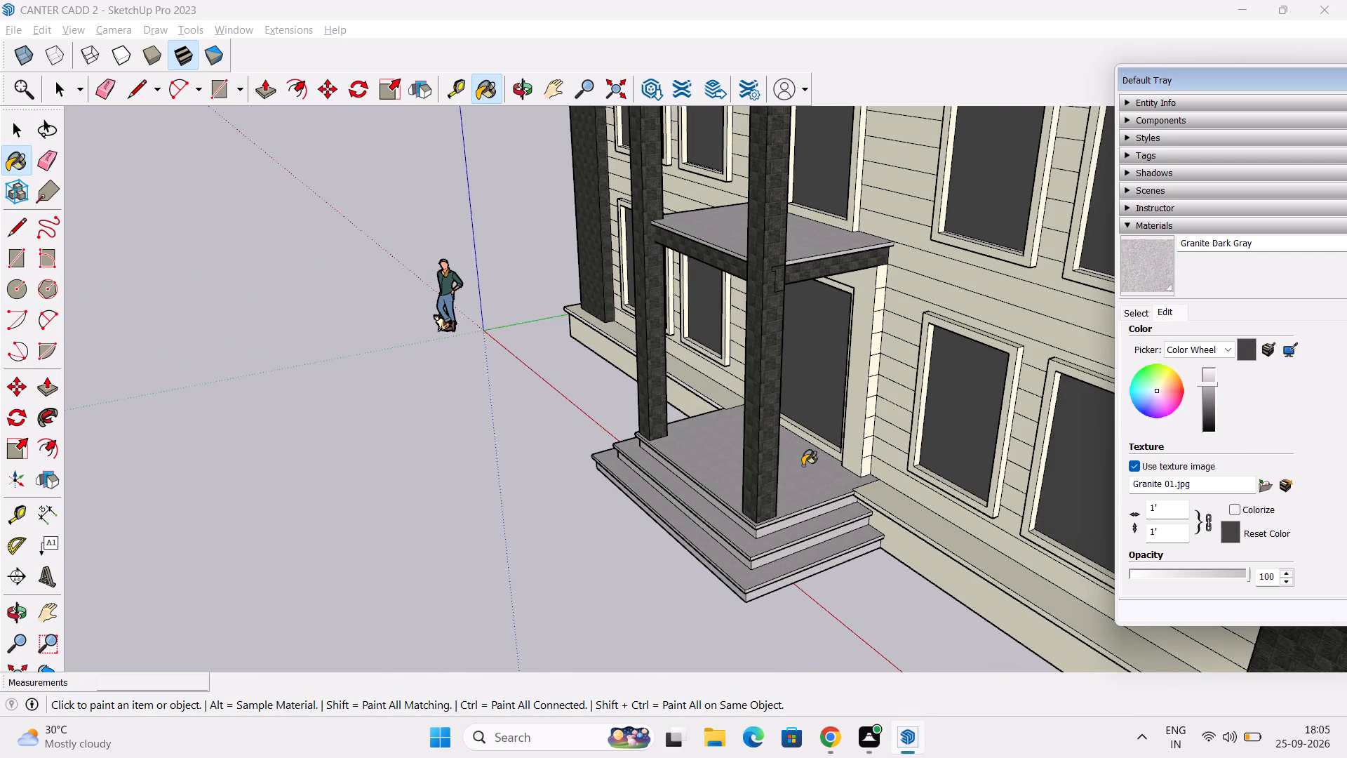
click(803, 465)
key(space)
scroll(576, 535, down, 2)
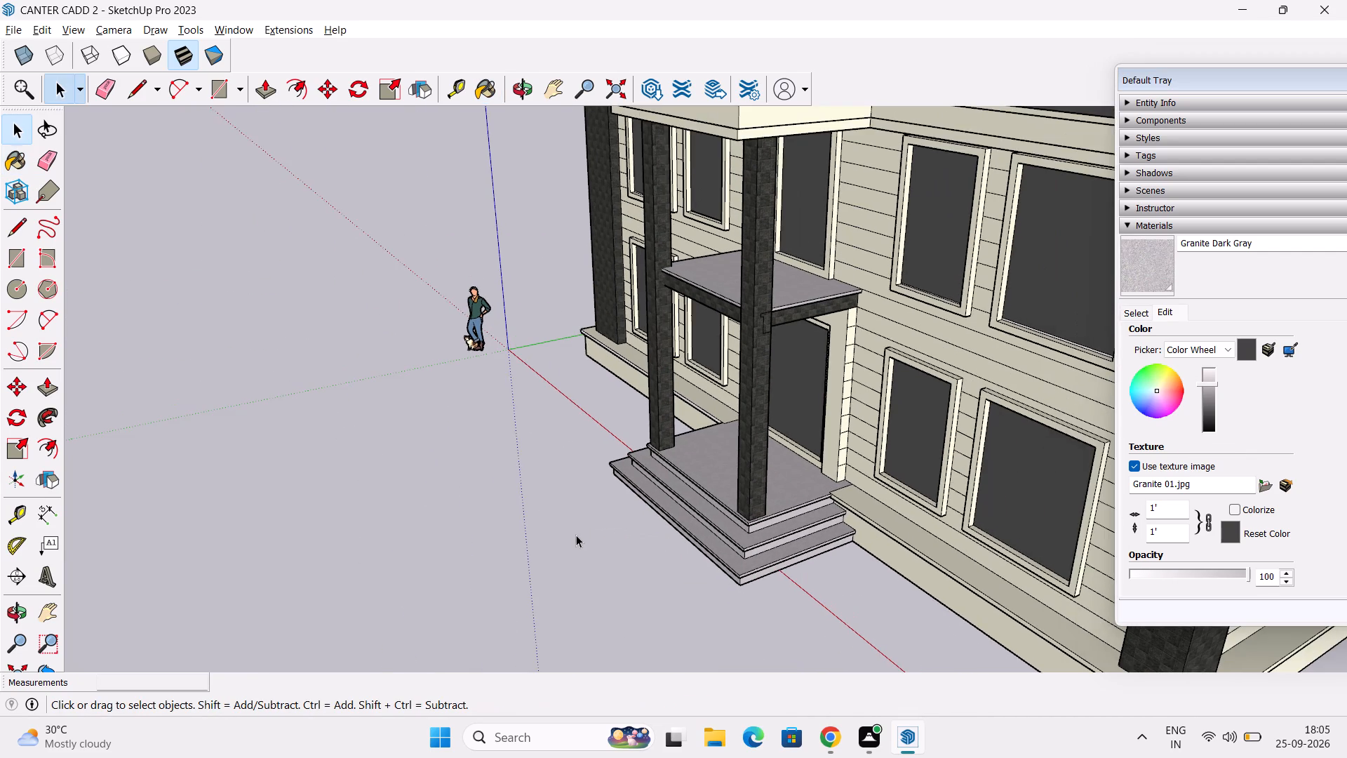
middle_drag(581, 527, 681, 524)
scroll(718, 481, down, 2)
middle_drag(804, 498, 747, 496)
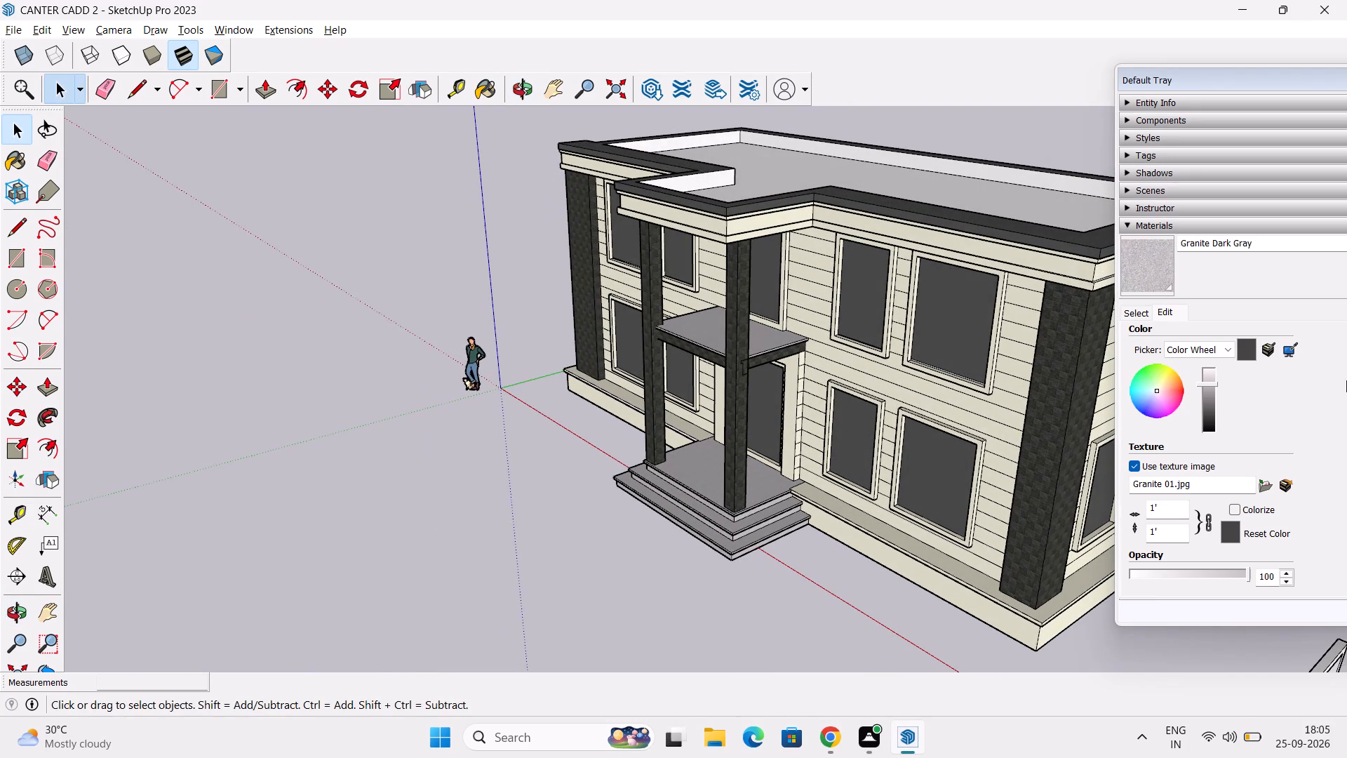
Fine-tune the brightness of the Granite Dark Gray material, keeping it a pale gray.
scroll(1205, 379, up, 6)
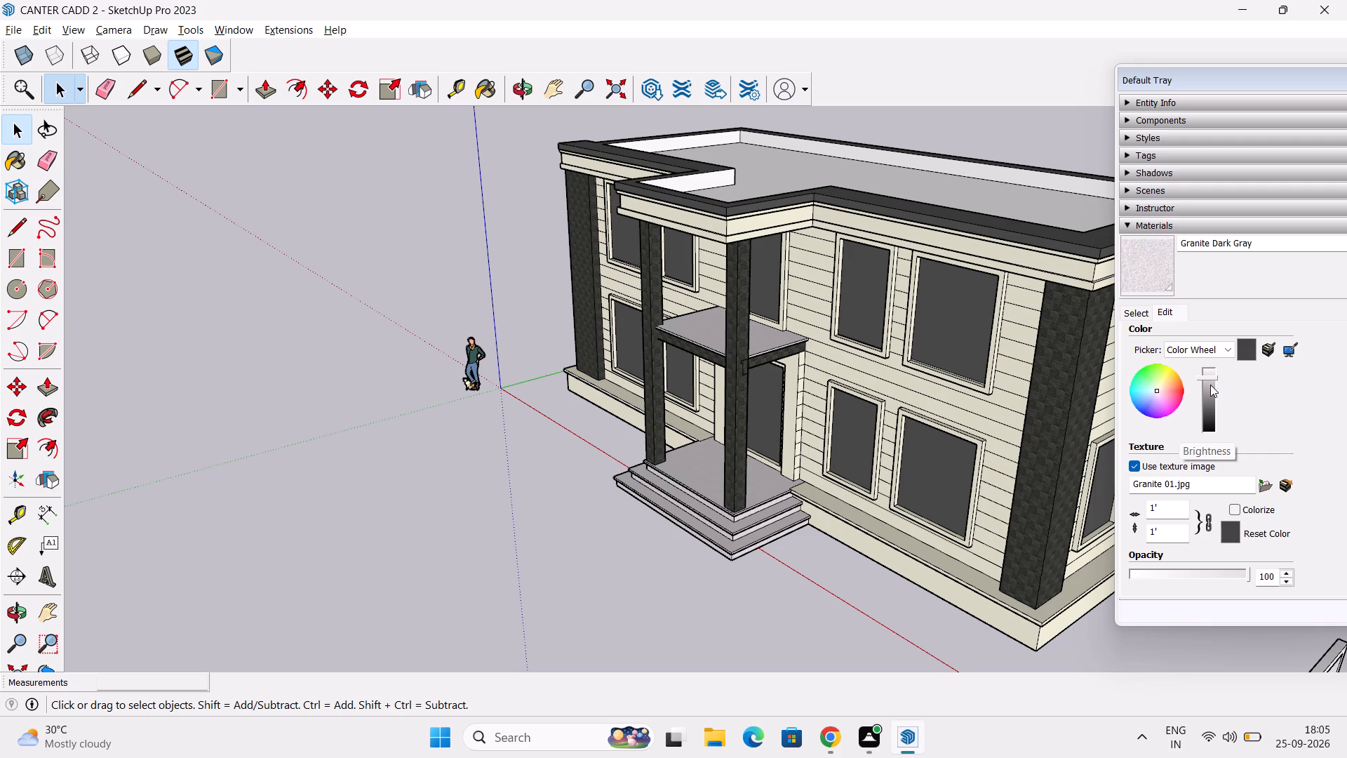
click(1210, 385)
scroll(1210, 383, up, 2)
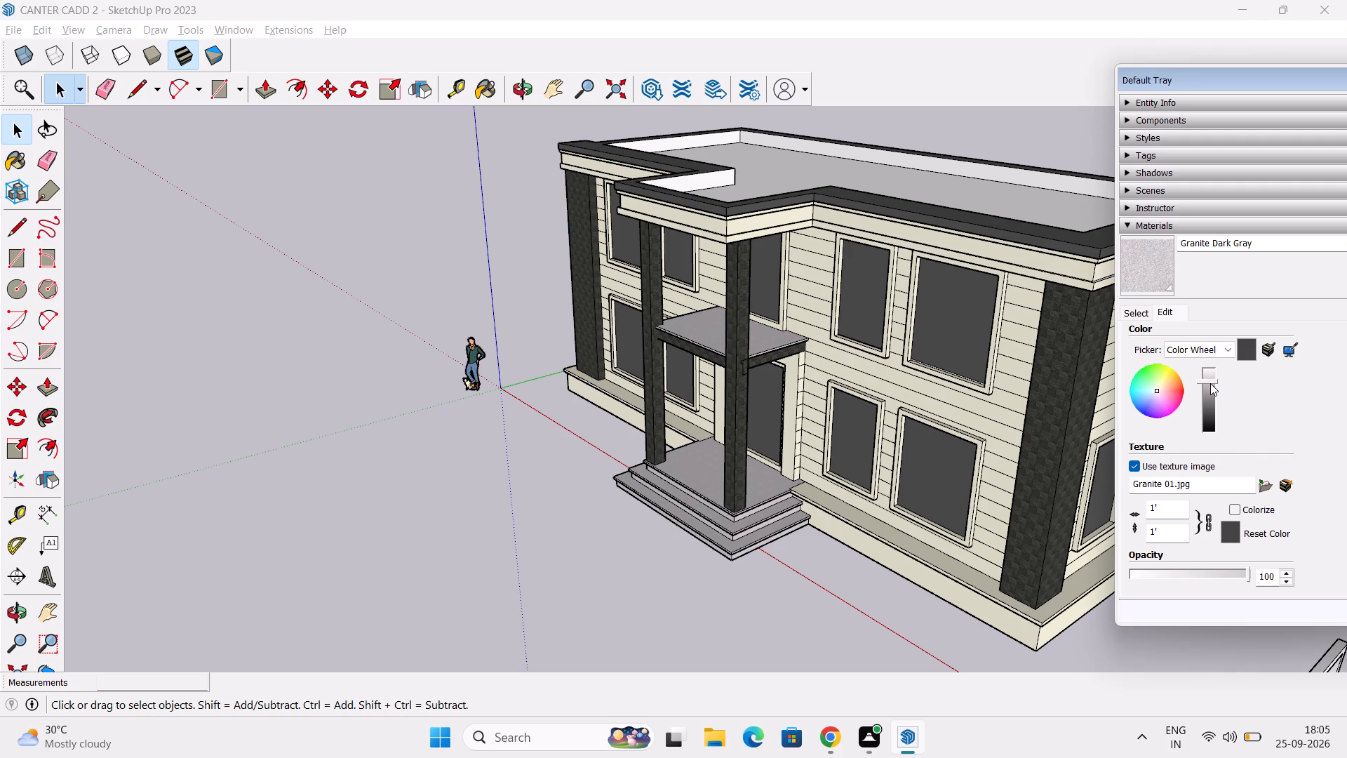
scroll(1207, 376, down, 3)
scroll(1207, 376, up, 4)
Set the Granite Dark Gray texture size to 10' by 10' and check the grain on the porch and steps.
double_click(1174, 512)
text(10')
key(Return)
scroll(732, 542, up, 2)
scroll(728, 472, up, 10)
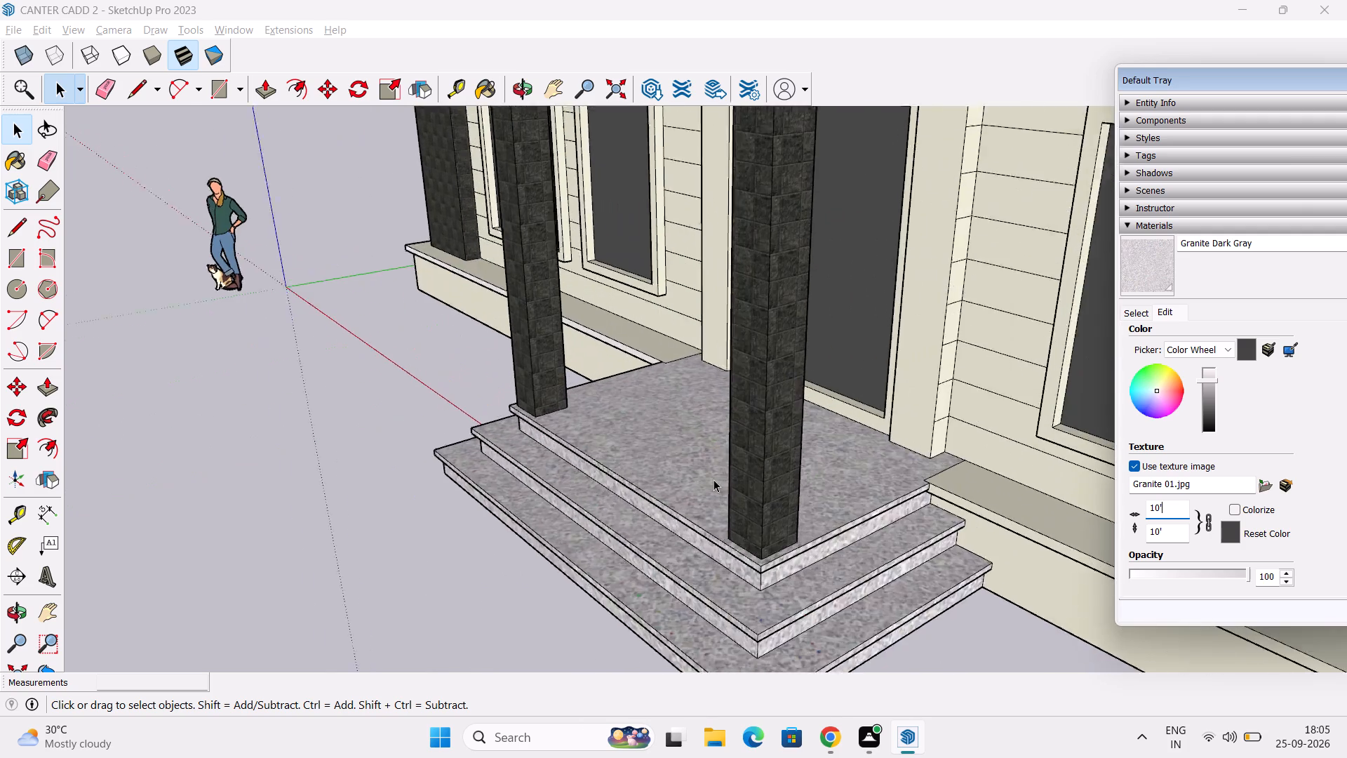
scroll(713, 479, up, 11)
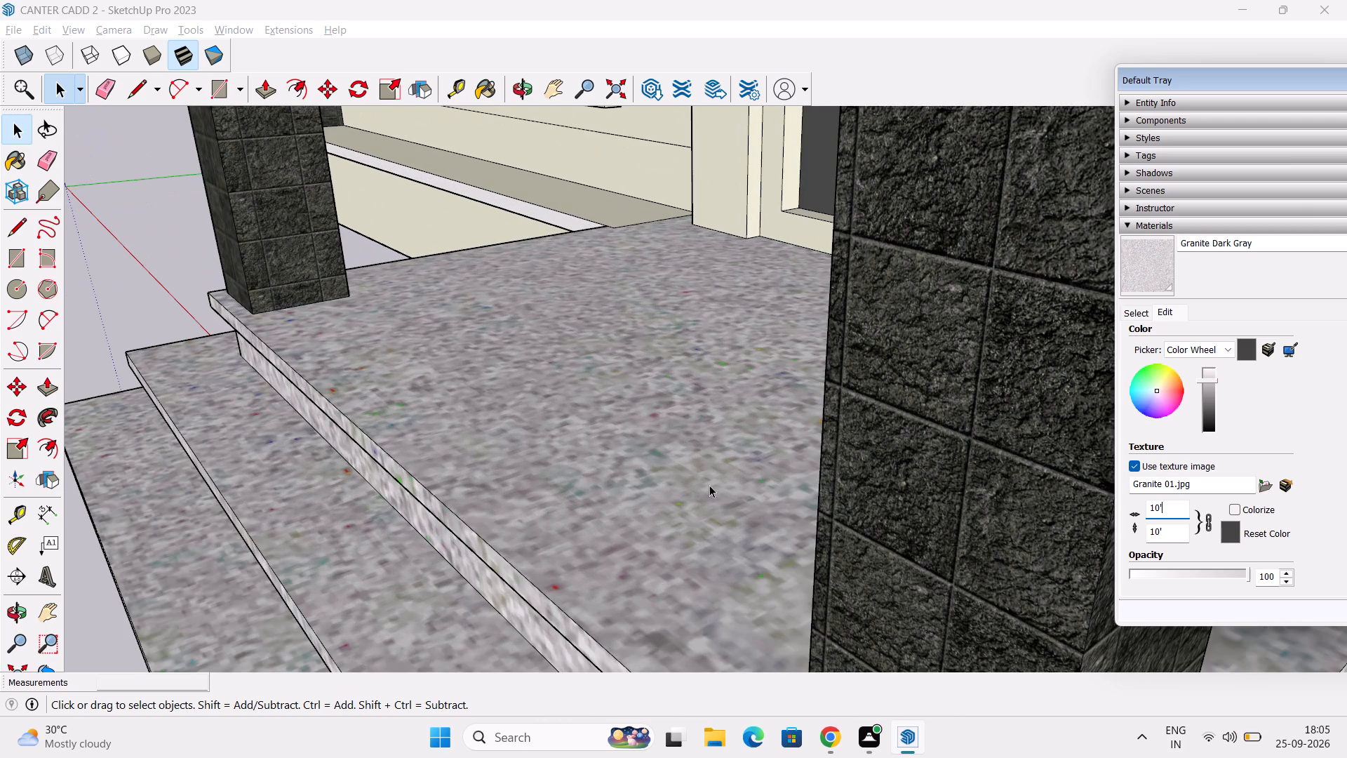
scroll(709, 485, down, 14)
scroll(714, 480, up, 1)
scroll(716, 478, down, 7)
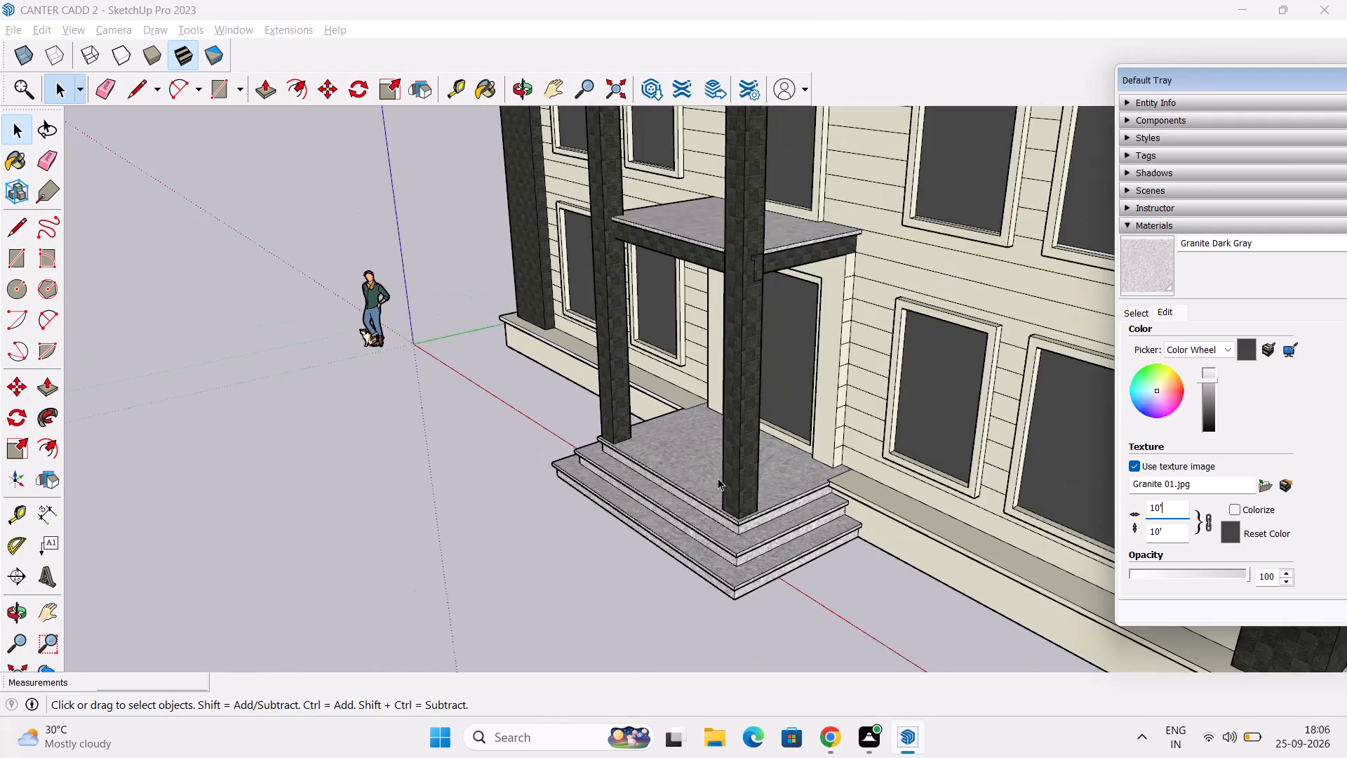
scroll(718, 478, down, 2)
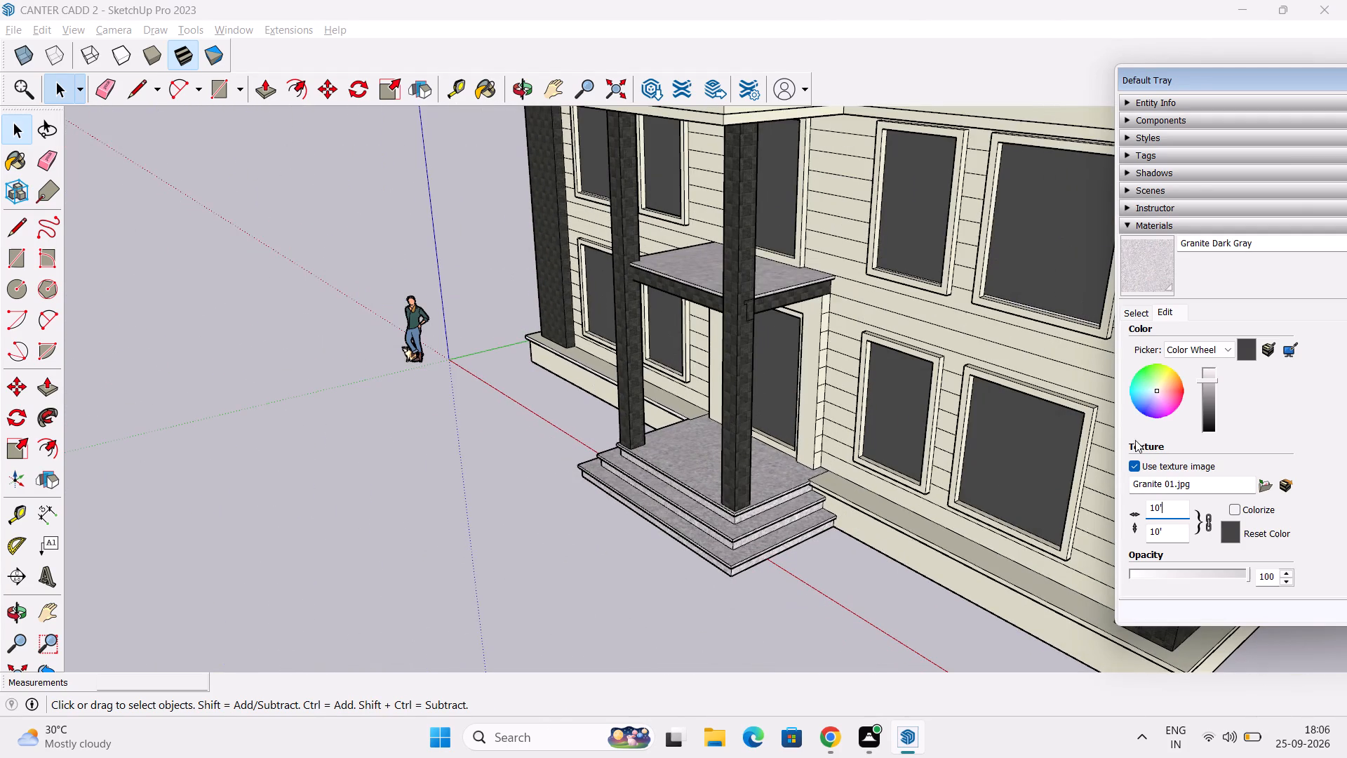
Set the Granite Dark Gray texture size to 7' by 7' and check it on the porch and whole facade.
click(1165, 503)
double_click(1166, 512)
text(5')
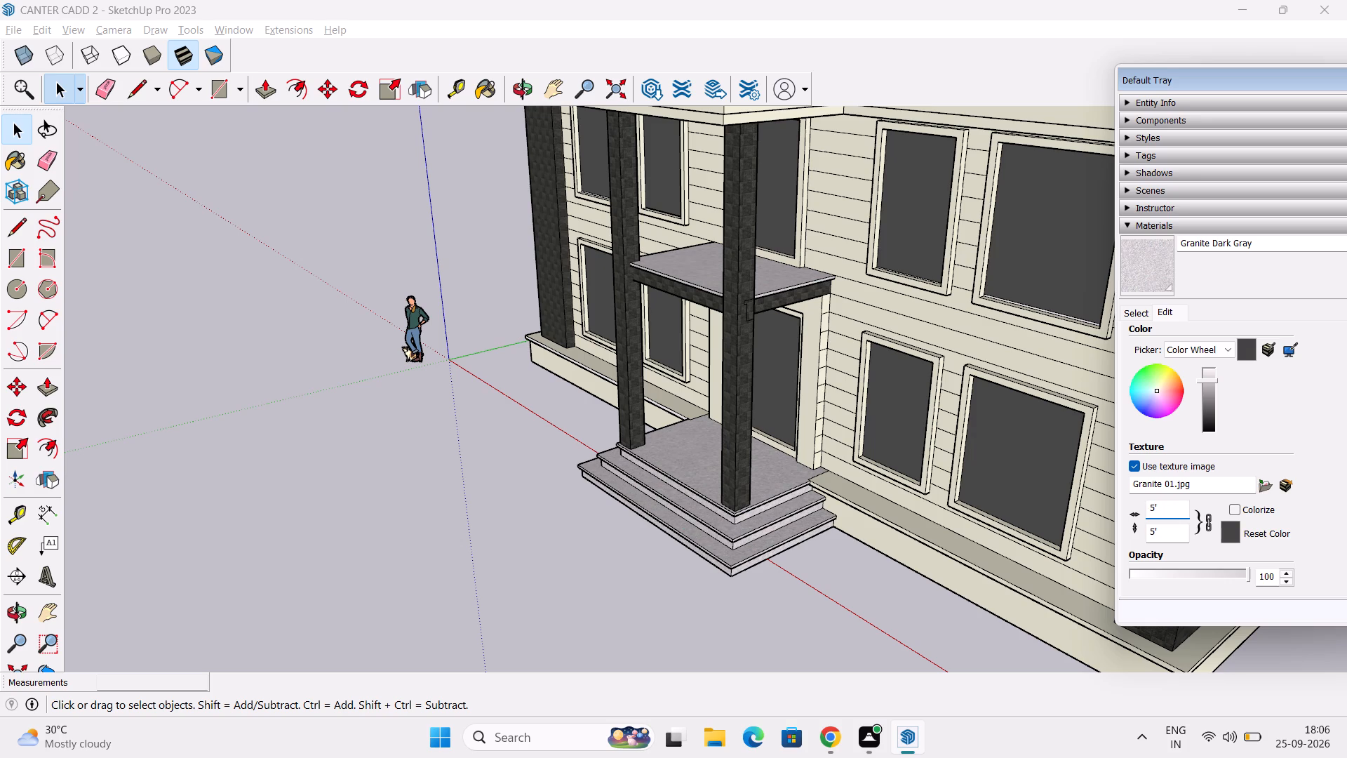
key(BackSpace)
key(BackSpace)
text(7')
scroll(777, 533, up, 12)
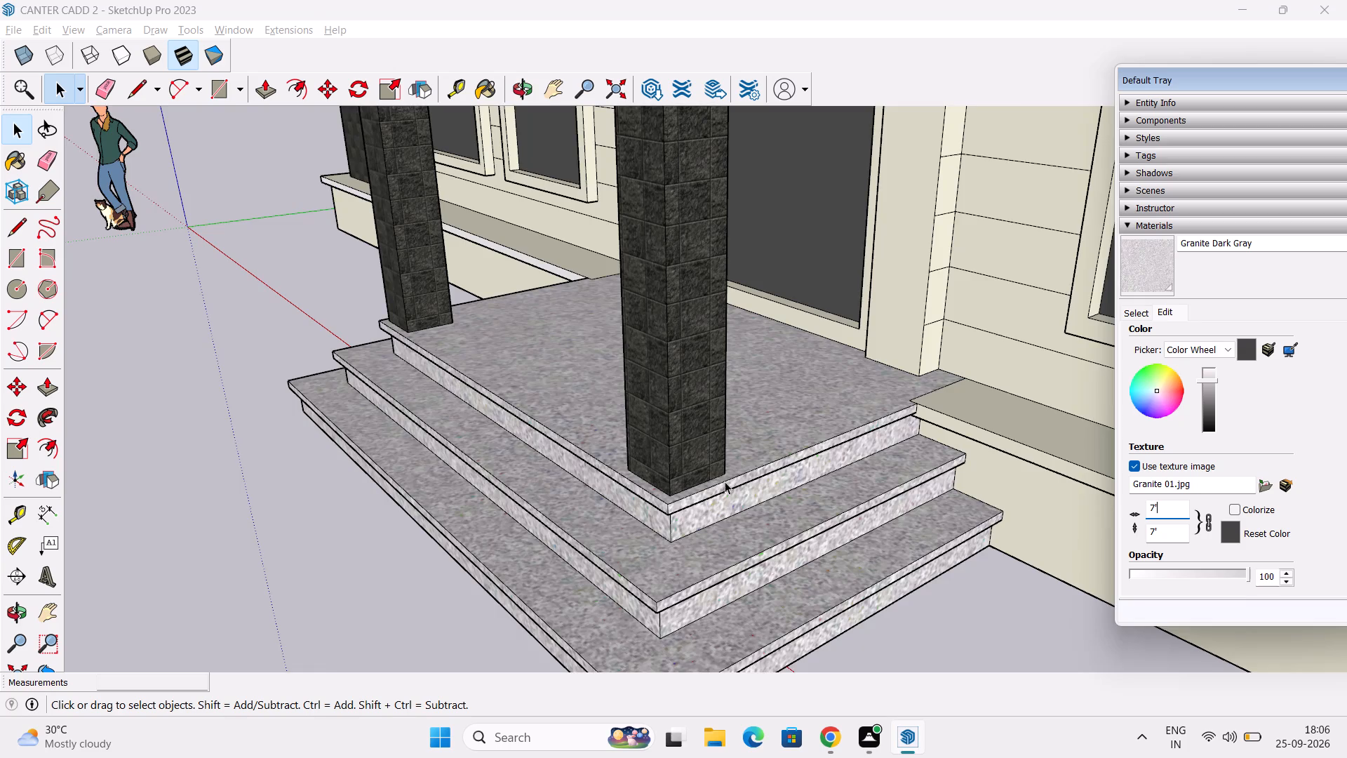
scroll(725, 481, down, 14)
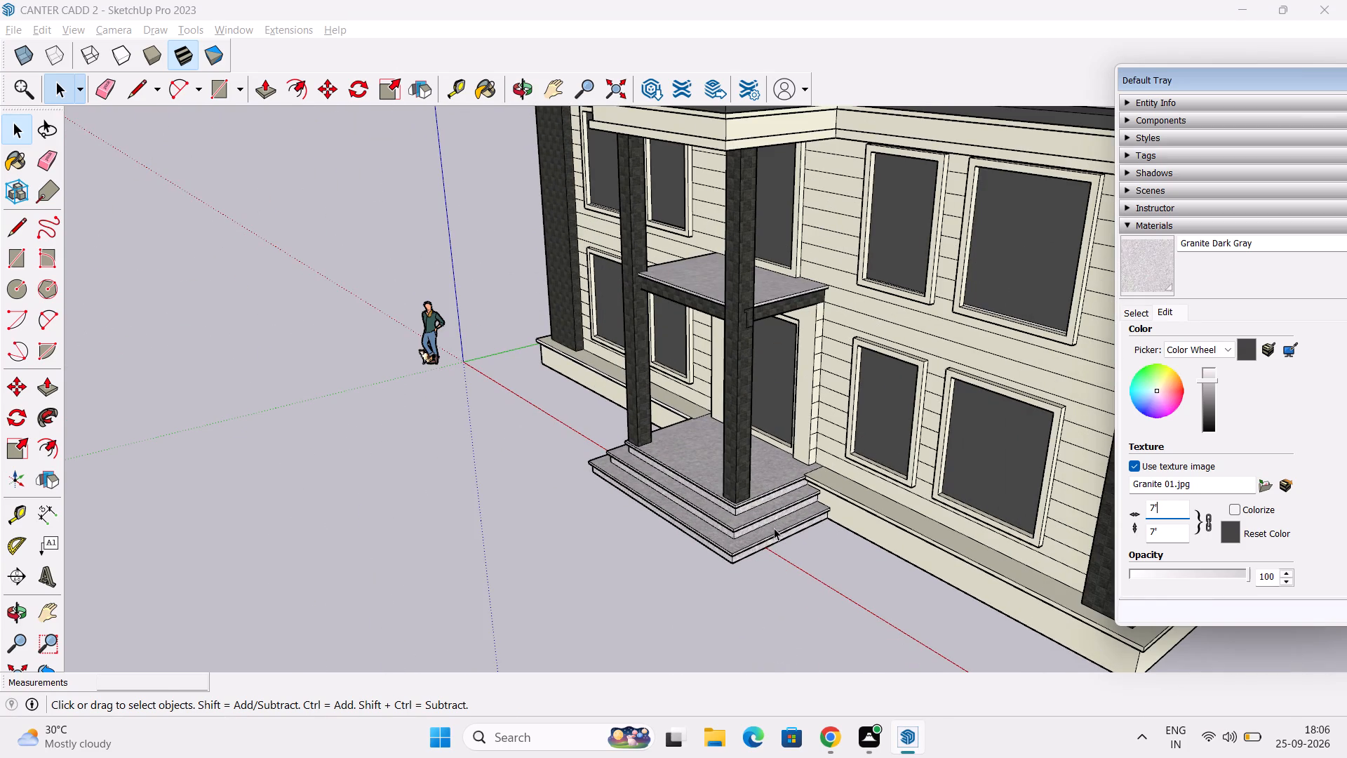
shift+middle_drag(774, 528, 659, 564)
scroll(656, 559, down, 2)
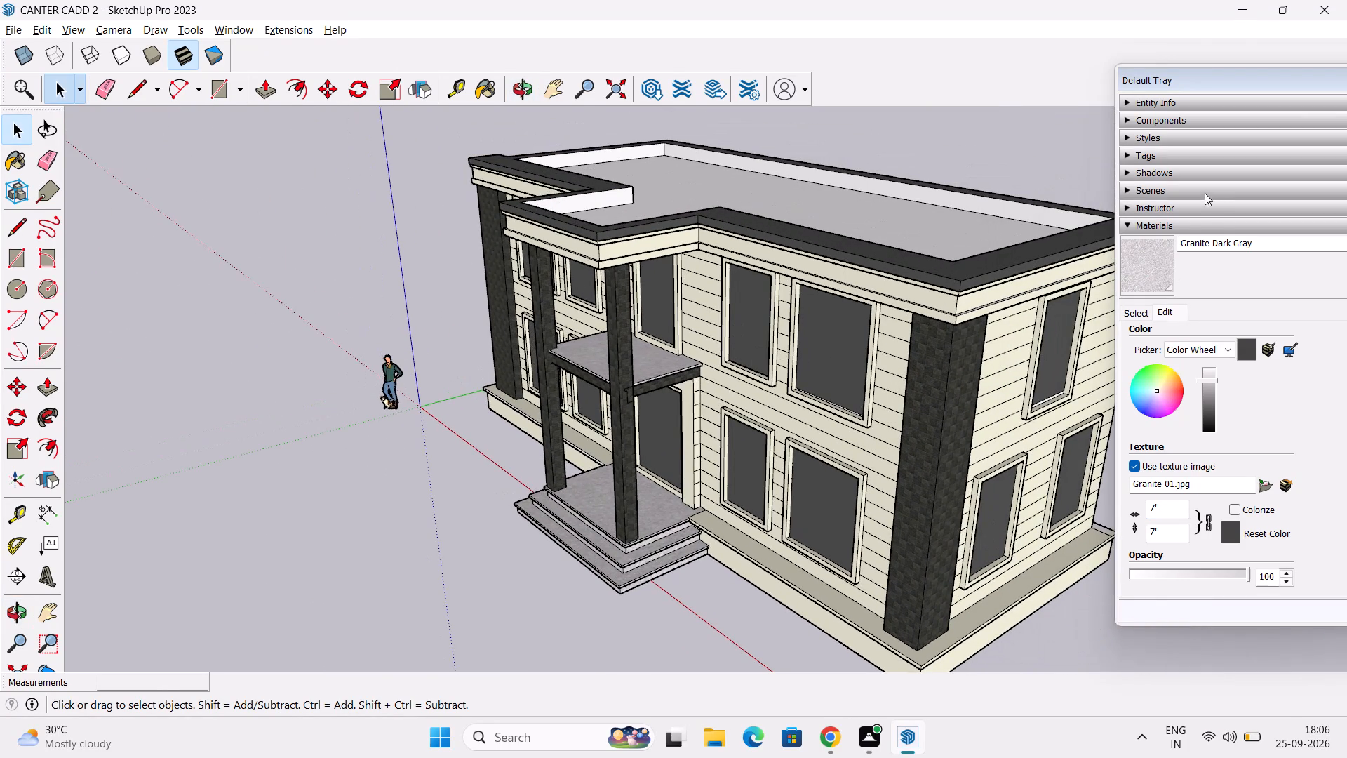
Paint the porch floor with Granite Light Gray from the Stone materials.
click(1137, 316)
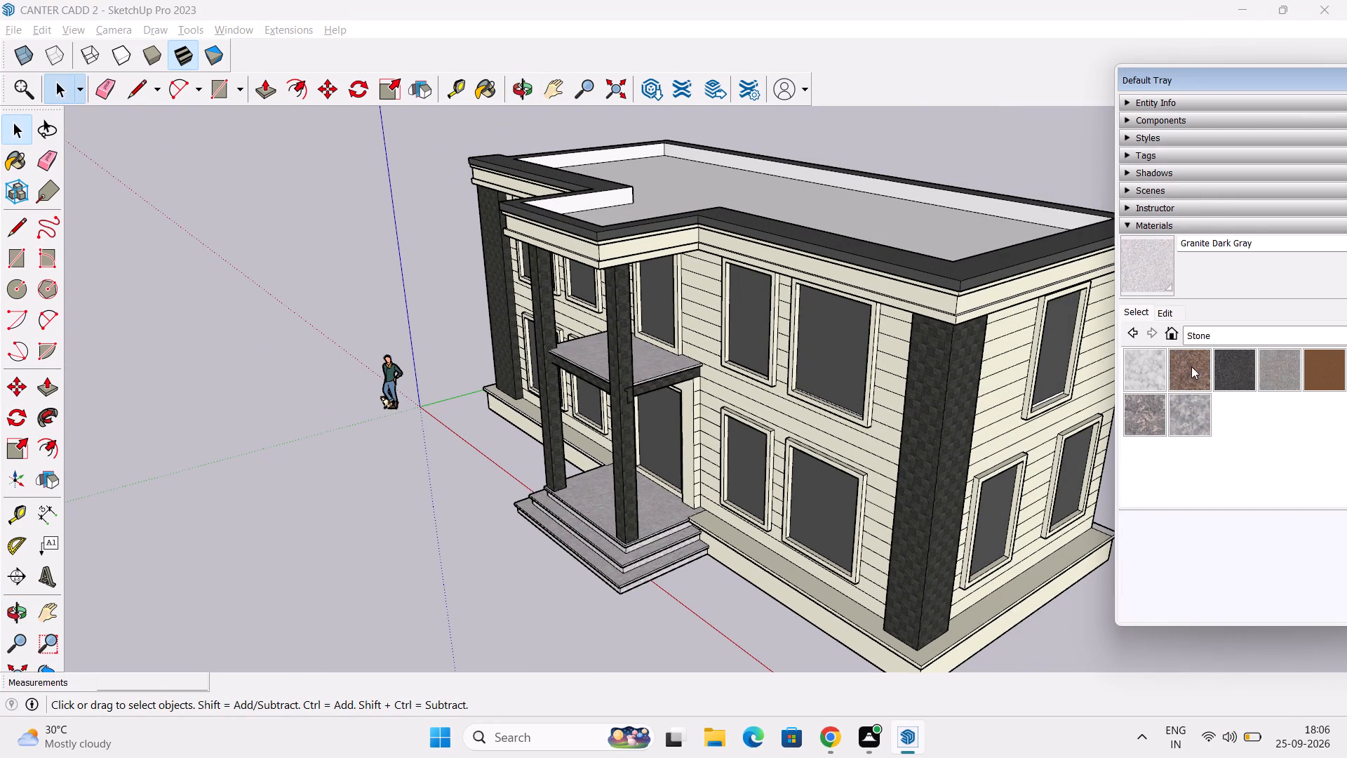
scroll(1199, 387, up, 3)
click(1137, 308)
click(1137, 310)
click(1217, 338)
click(1174, 368)
click(1276, 375)
scroll(716, 479, up, 2)
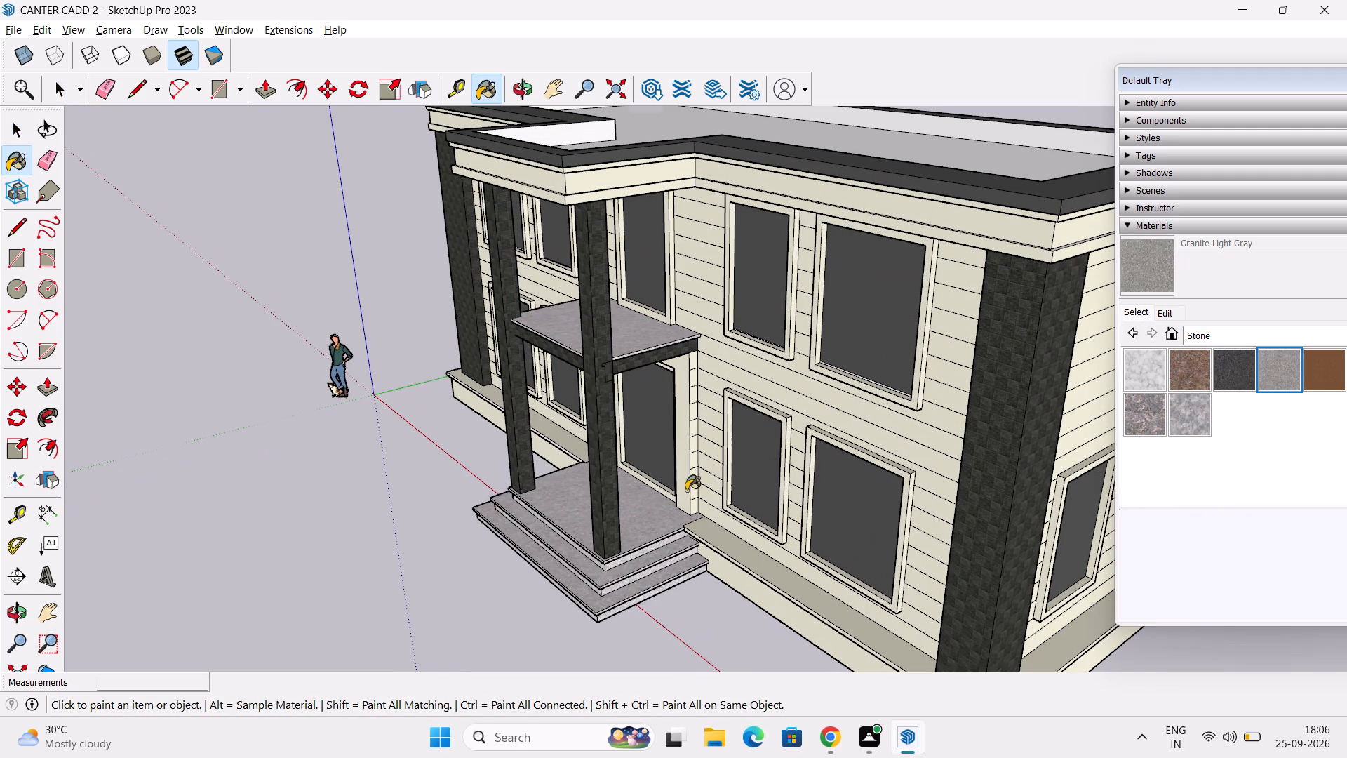
click(641, 515)
scroll(650, 547, up, 9)
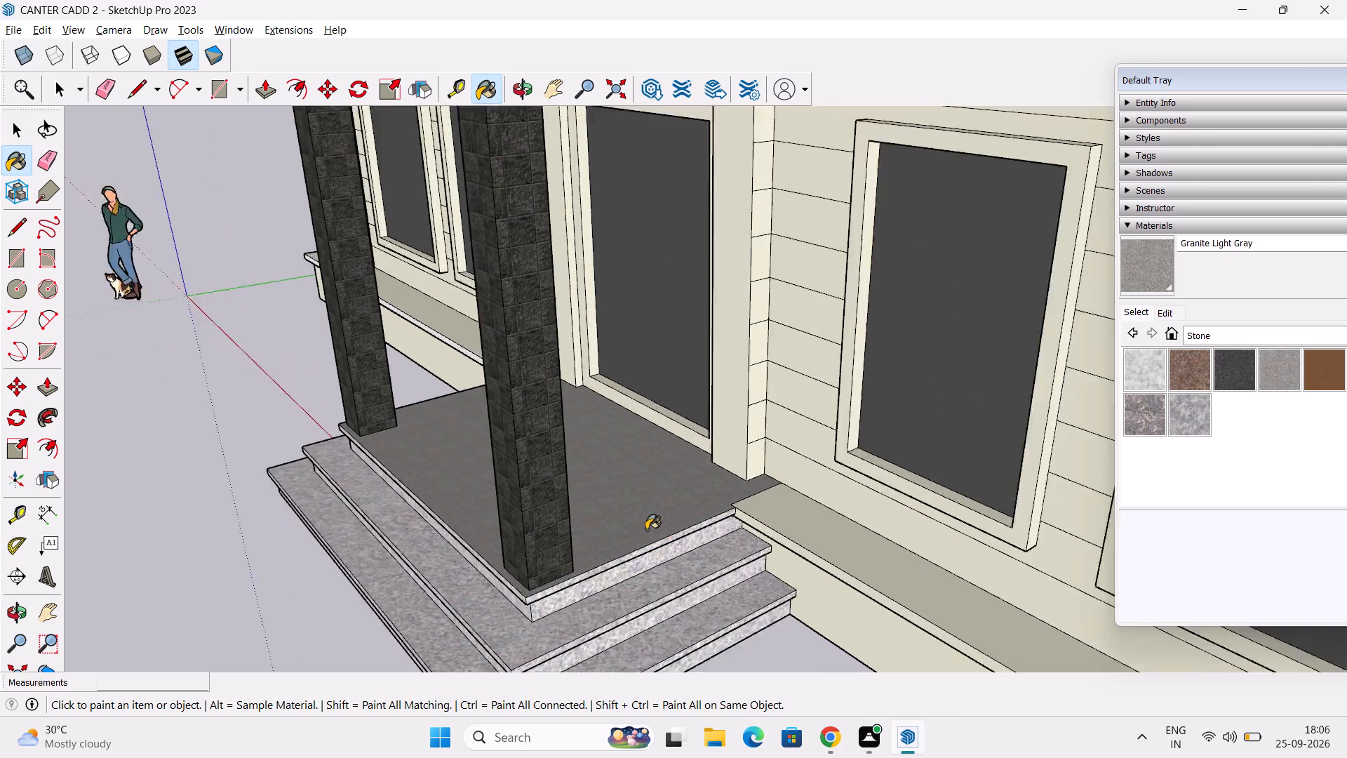
scroll(646, 530, up, 18)
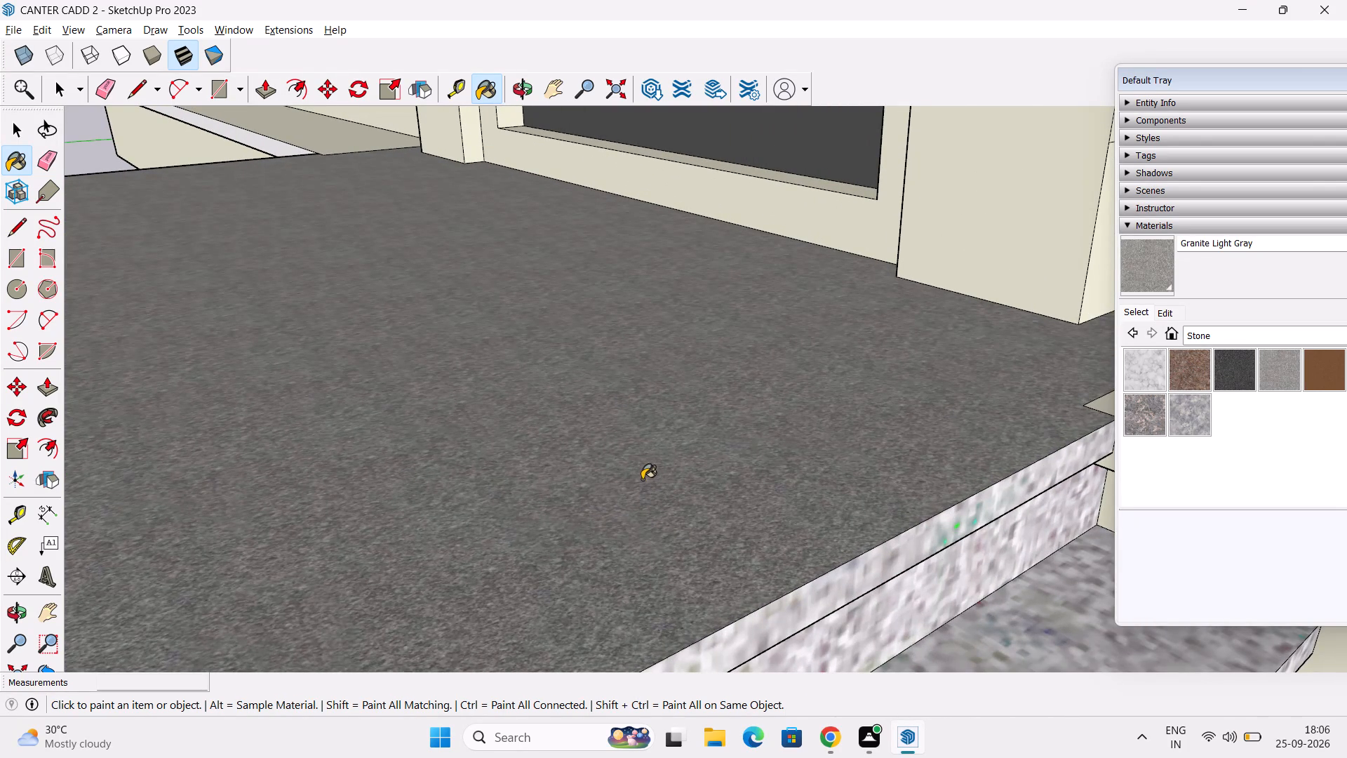
Undo the Granite Light Gray paint on the porch floor and leave the Paint Bucket tool.
key(ctrl+z)
scroll(637, 464, down, 12)
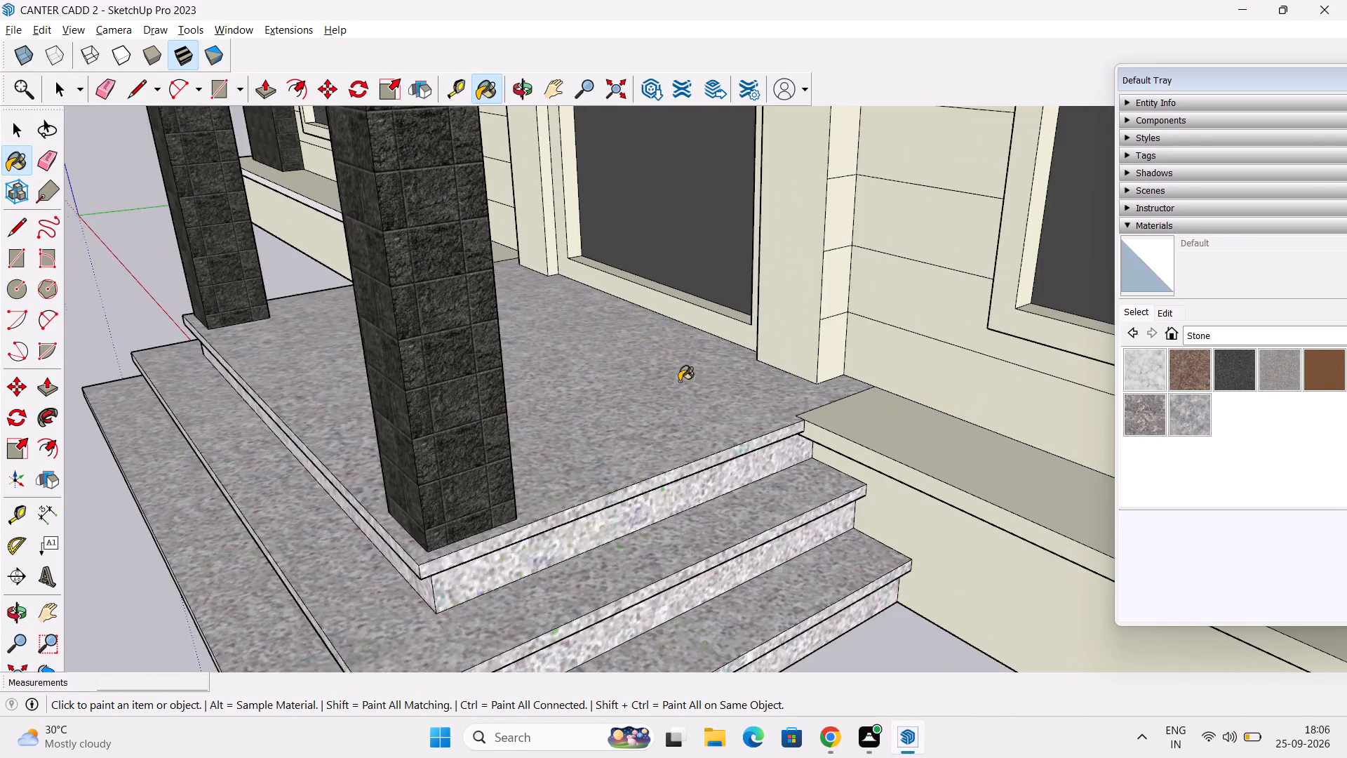
scroll(679, 381, down, 15)
key(space)
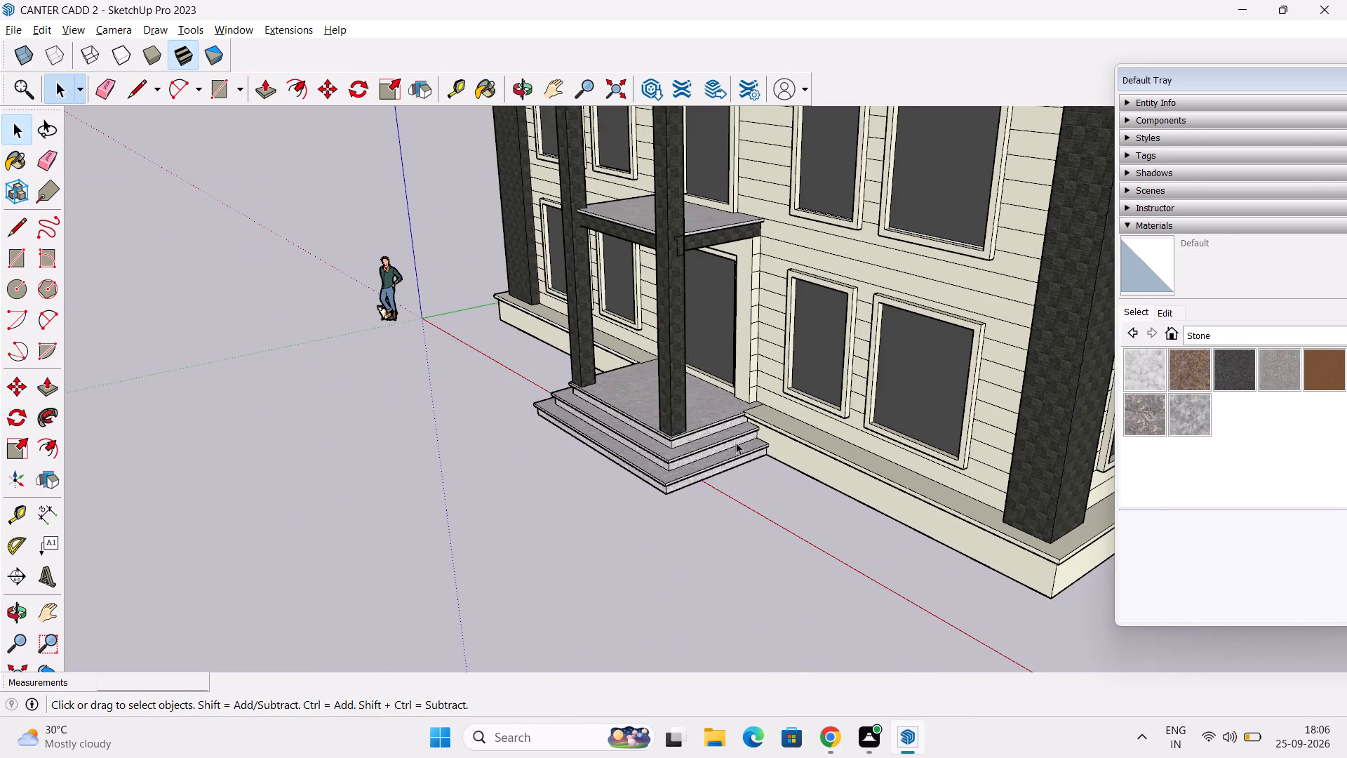
Look through the material collections and open Colors-Named with the building's front corner in view.
shift+middle_drag(737, 441, 578, 503)
click(1229, 334)
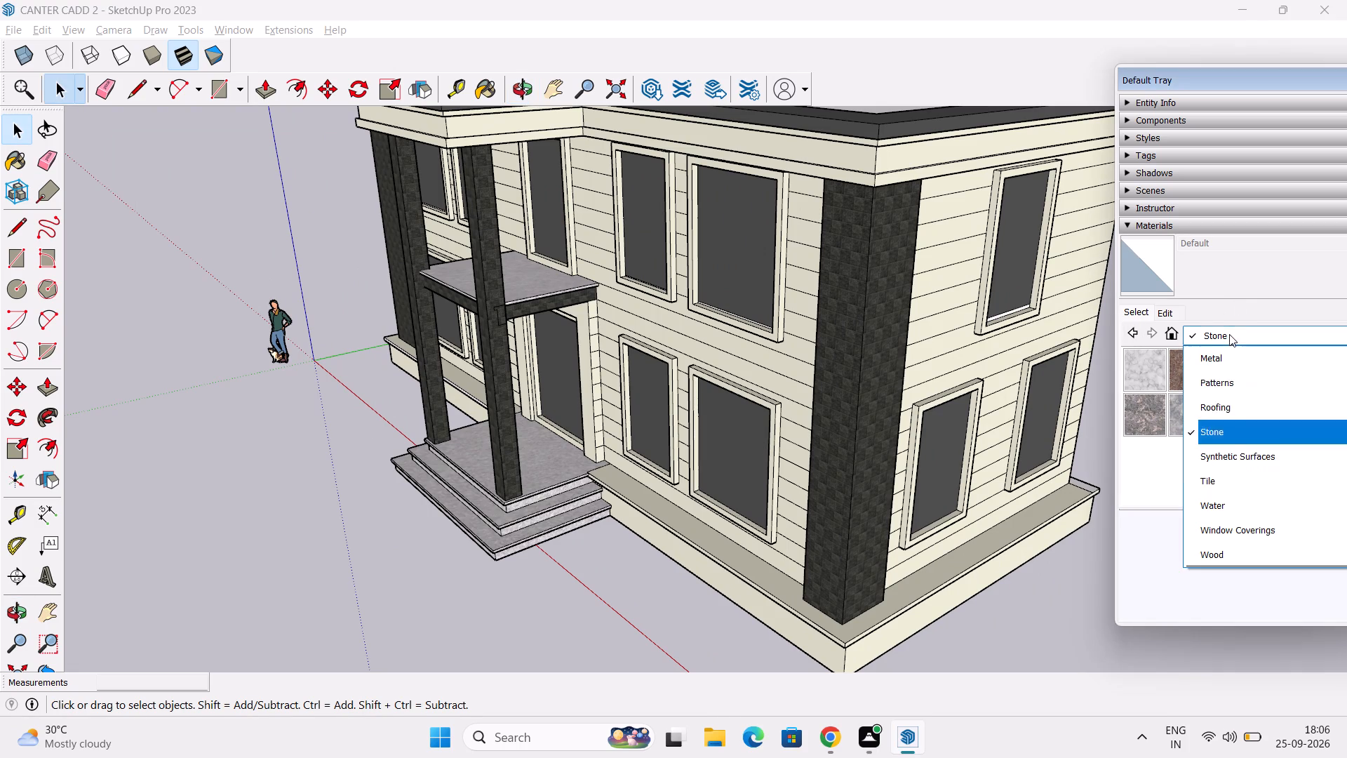
scroll(1224, 420, down, 3)
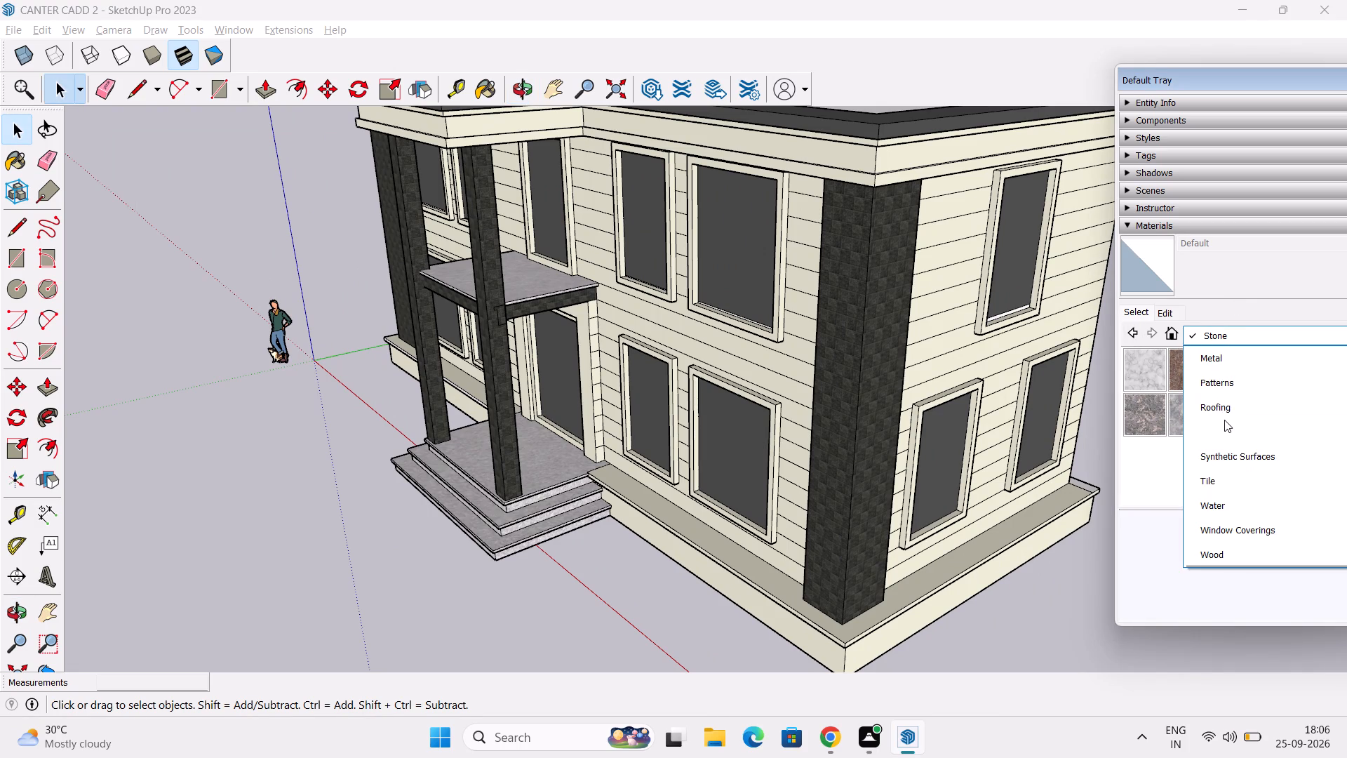
scroll(1230, 415, up, 3)
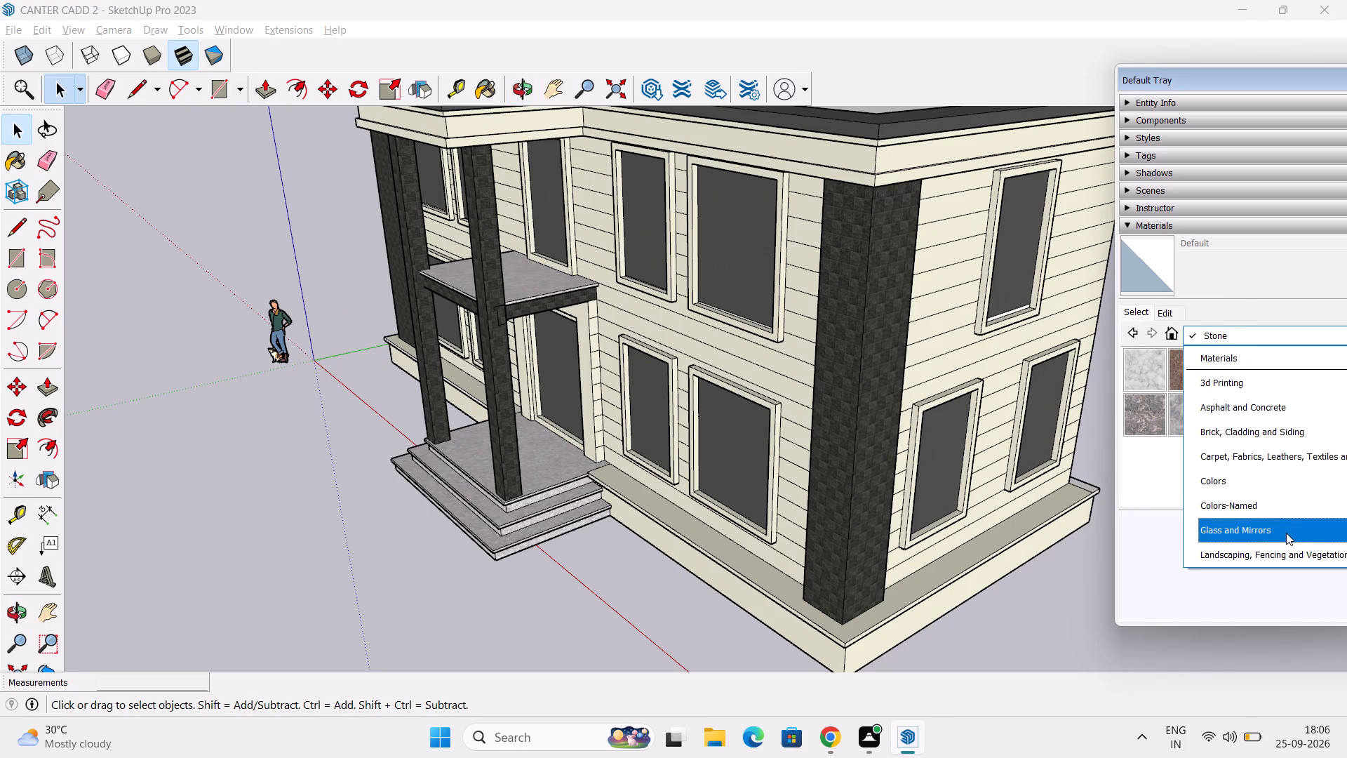
click(1289, 505)
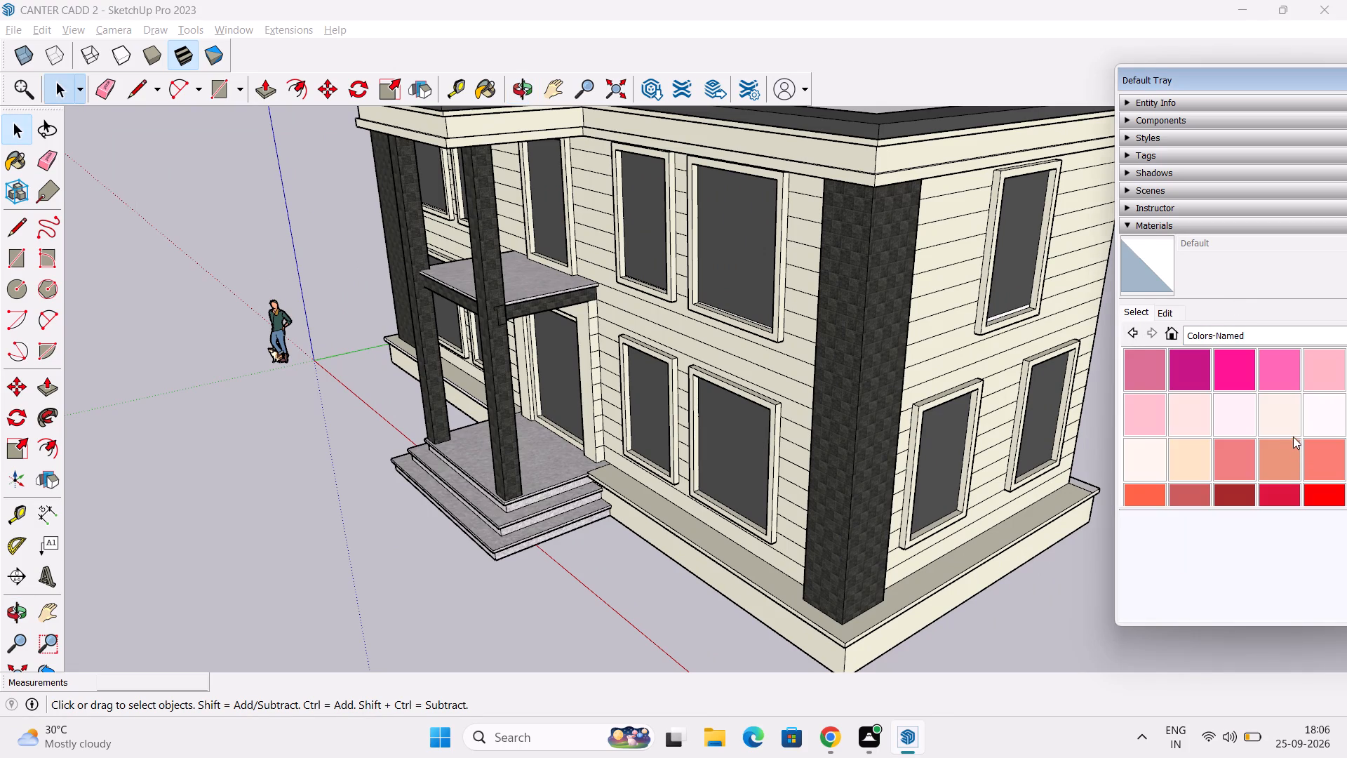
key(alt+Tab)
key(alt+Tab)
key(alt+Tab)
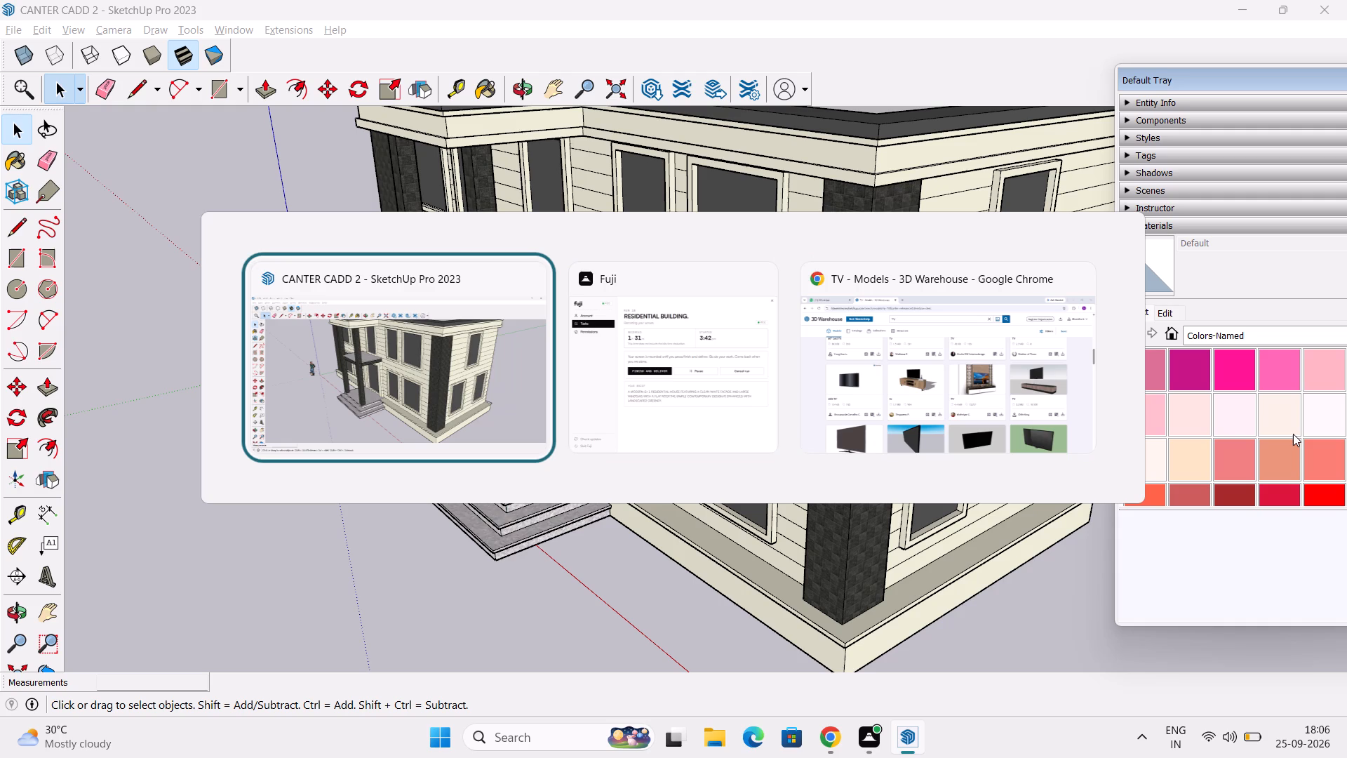
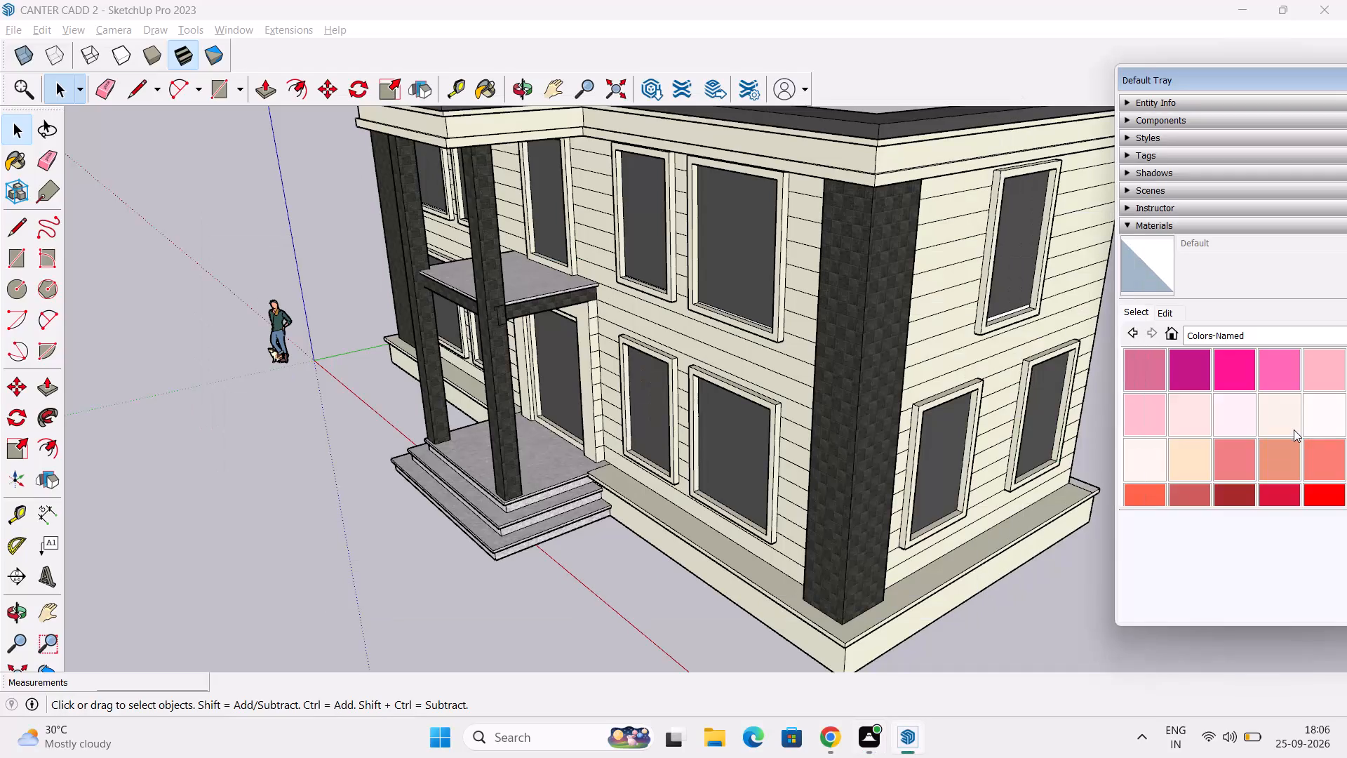
Choose 0049_Beige from the Colors-Named collection as the paint material.
scroll(1293, 432, up, 1)
scroll(1293, 432, down, 6)
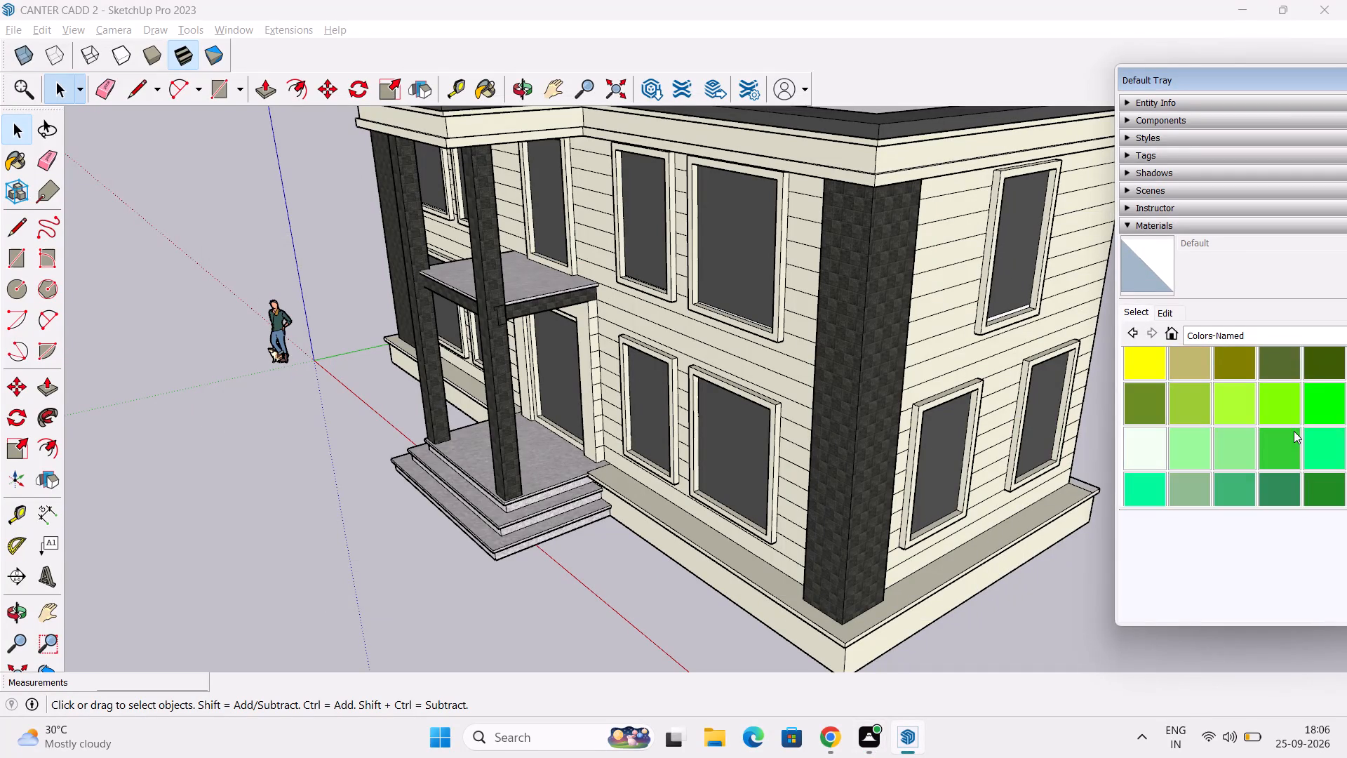
scroll(1294, 431, up, 2)
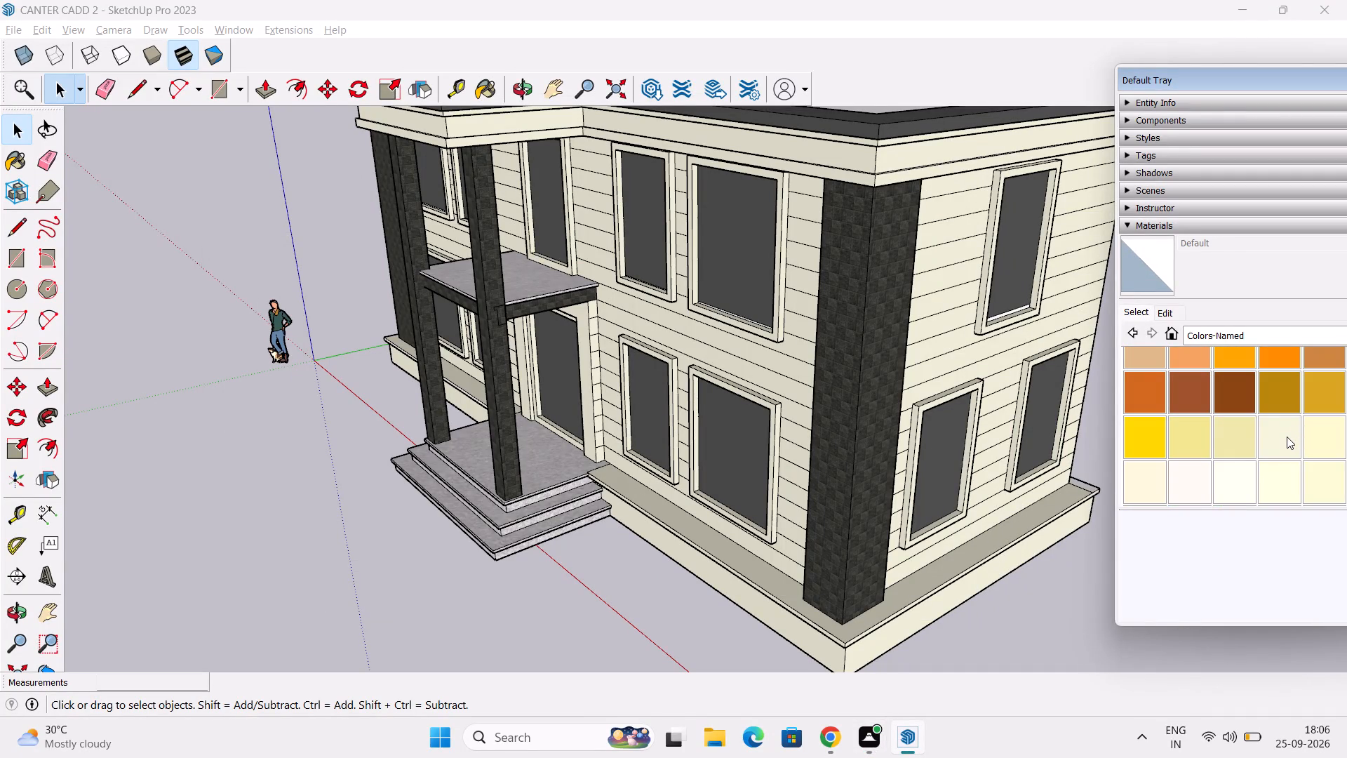
click(1287, 437)
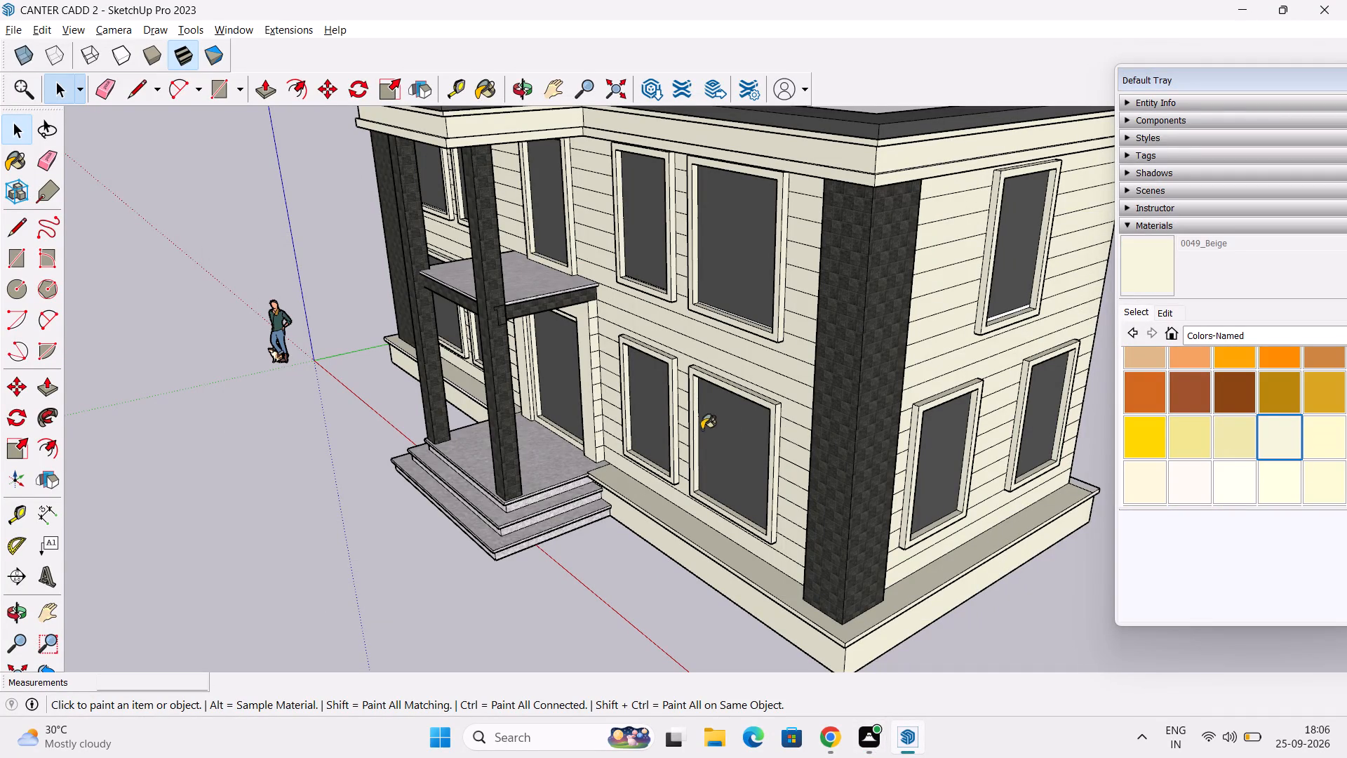
click(1292, 441)
Paint the undersides of the front window frames and of the plinth ledge on one side of the porch with 0049_Beige.
middle_drag(446, 513, 459, 519)
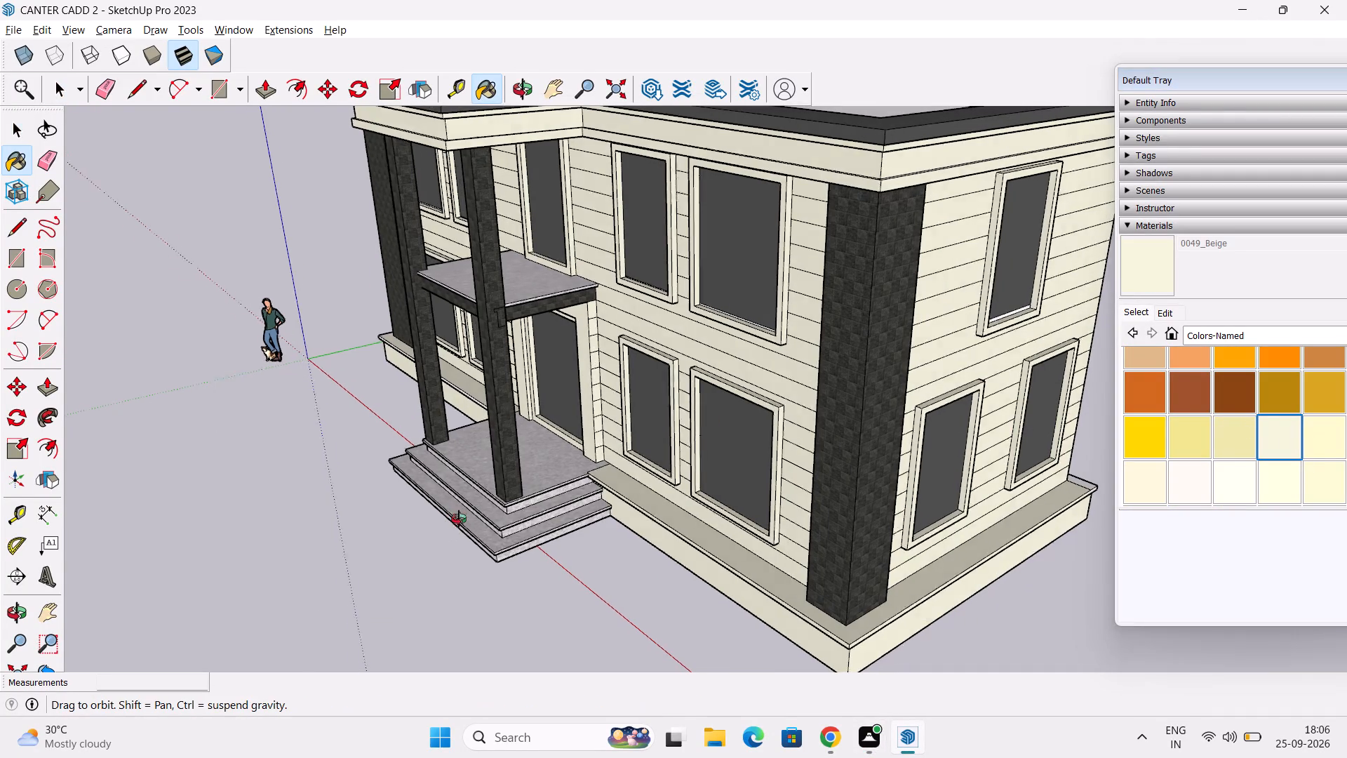
middle_drag(459, 519, 739, 225)
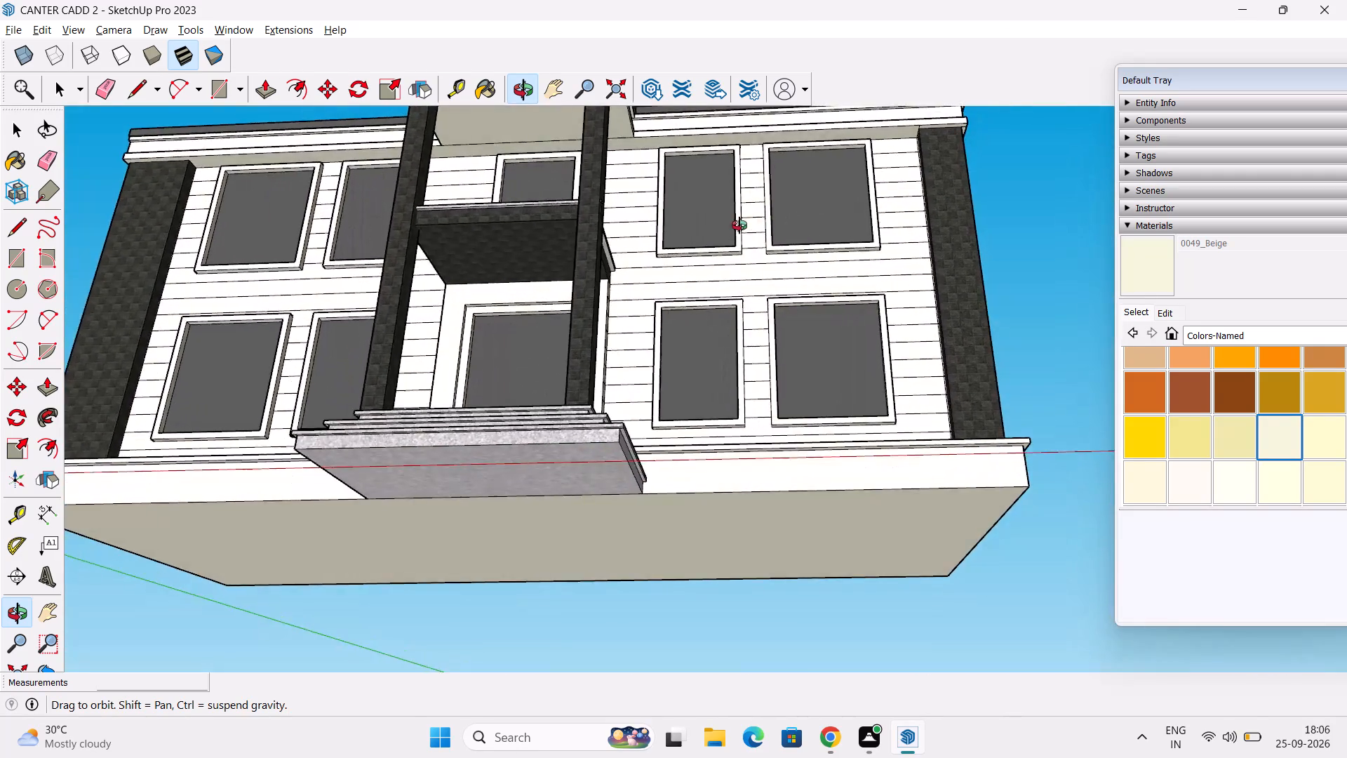
middle_drag(739, 225, 971, 428)
scroll(647, 392, down, 5)
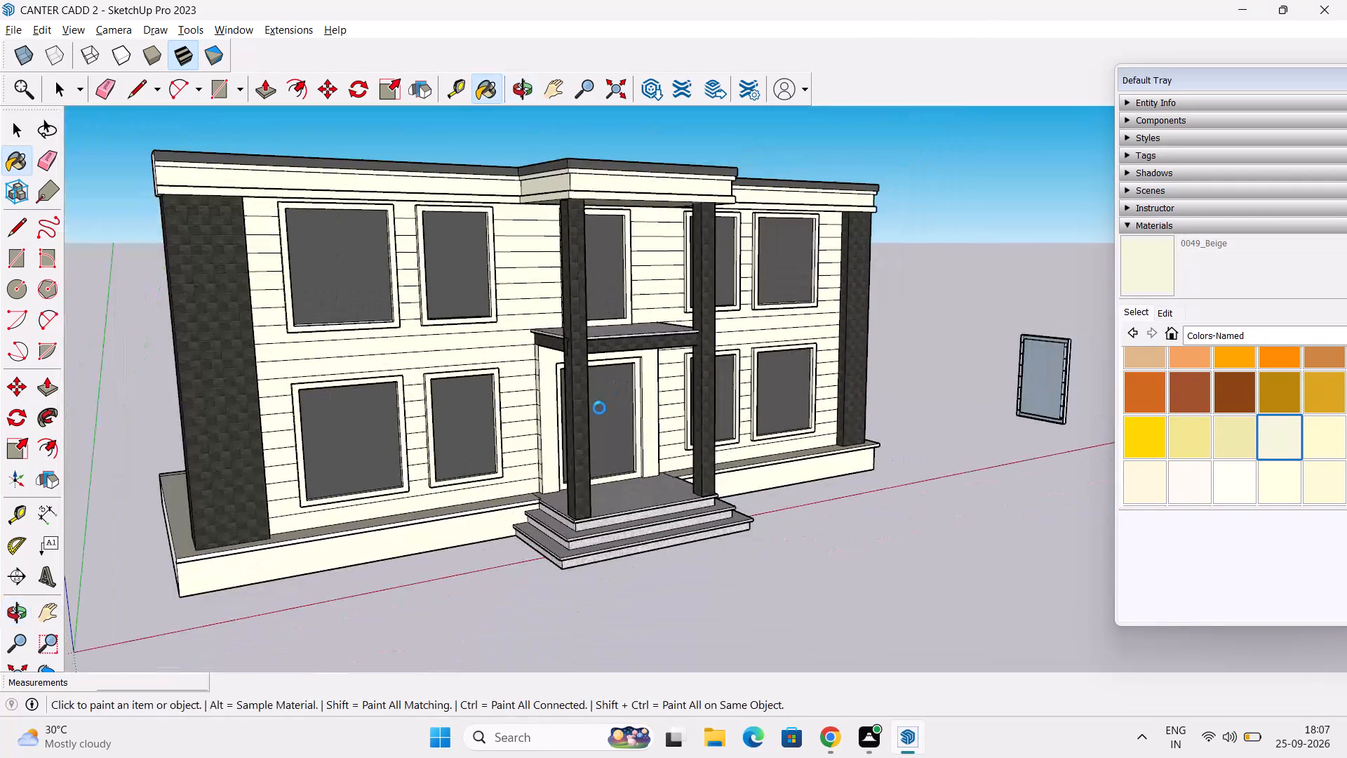
middle_drag(568, 395, 584, 230)
shift+middle_drag(474, 253, 520, 372)
middle_drag(520, 370, 356, 651)
middle_drag(464, 479, 475, 582)
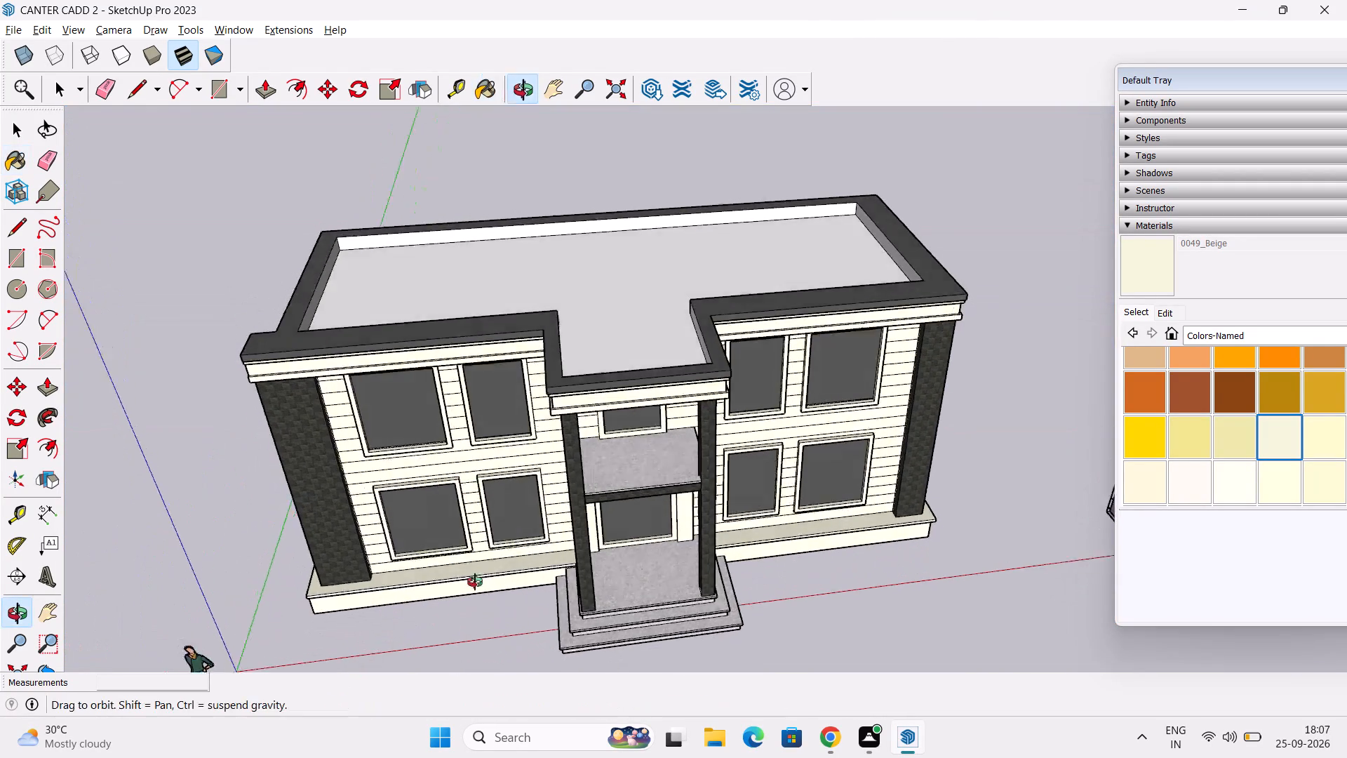
middle_drag(475, 582, 574, 69)
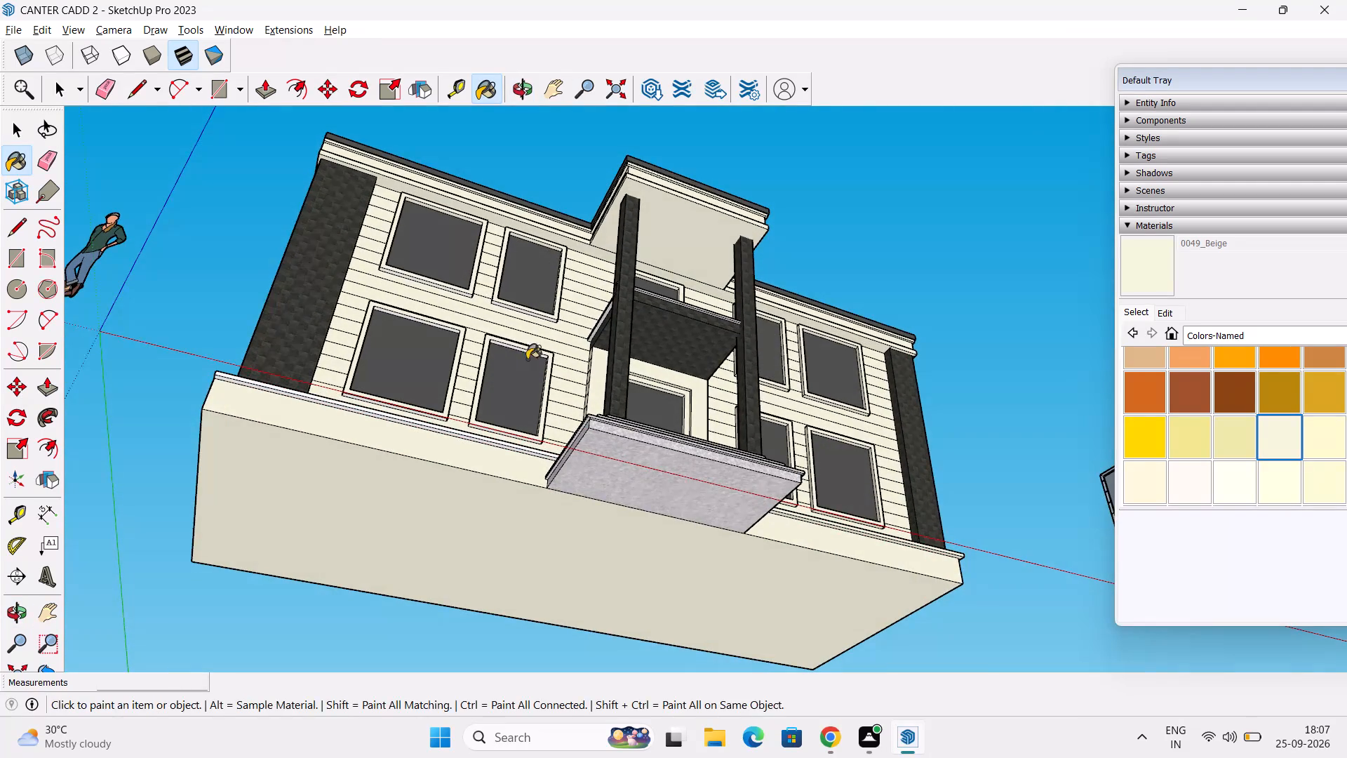
scroll(518, 393, up, 6)
scroll(512, 333, up, 1)
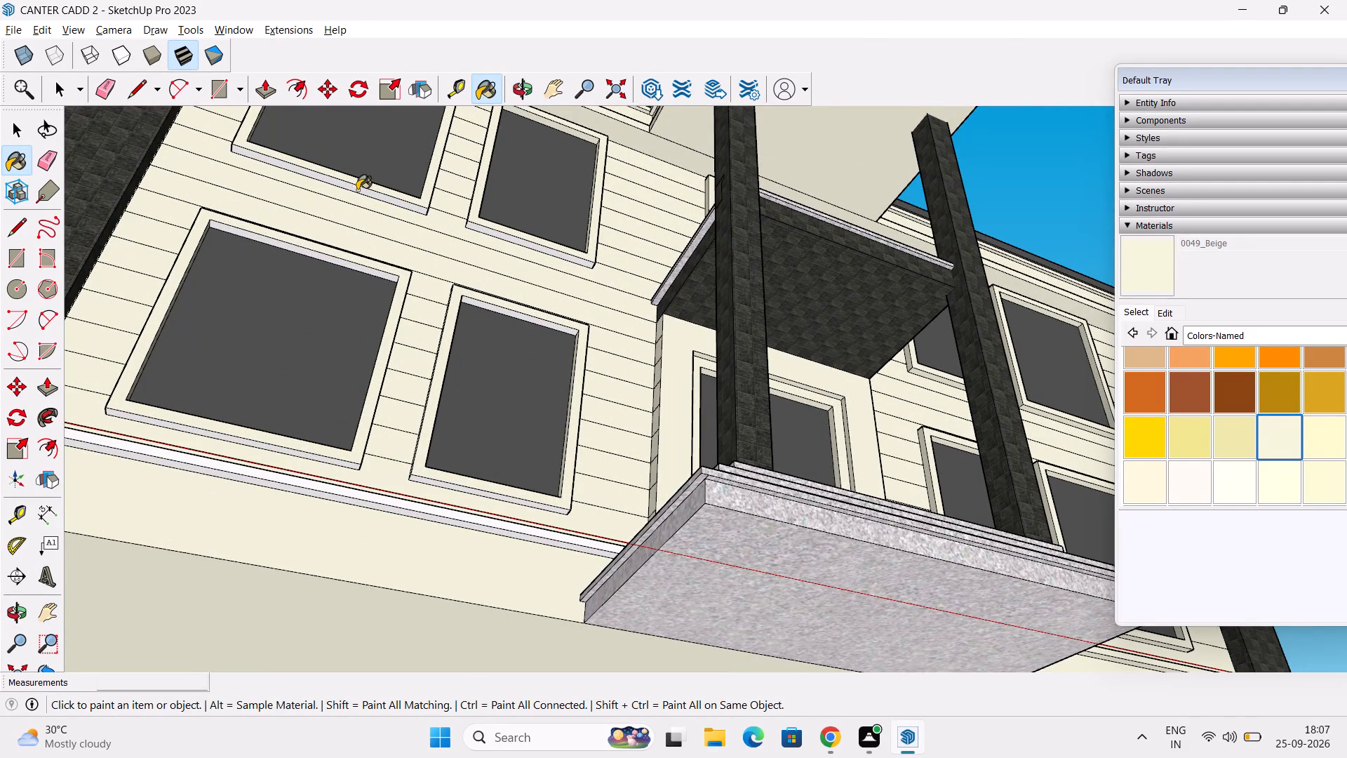
click(358, 189)
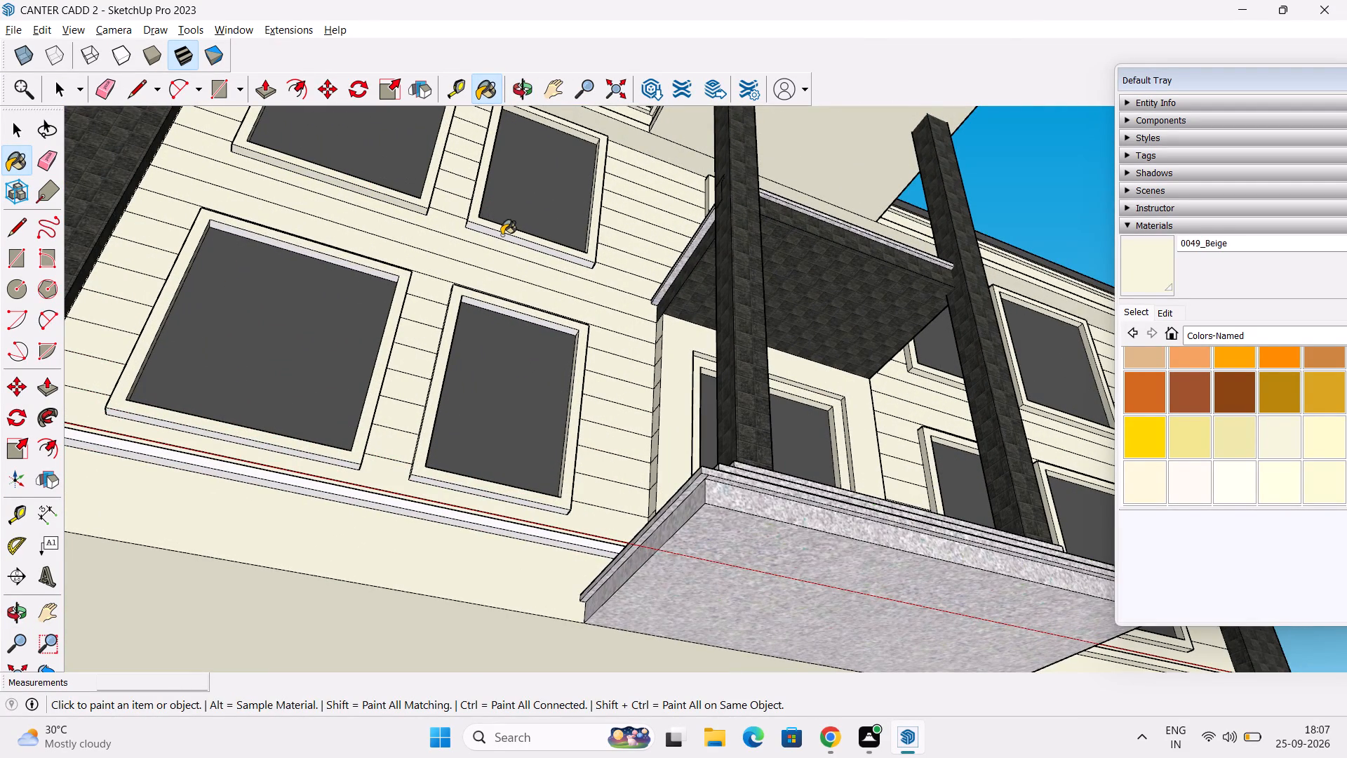
click(502, 235)
click(324, 261)
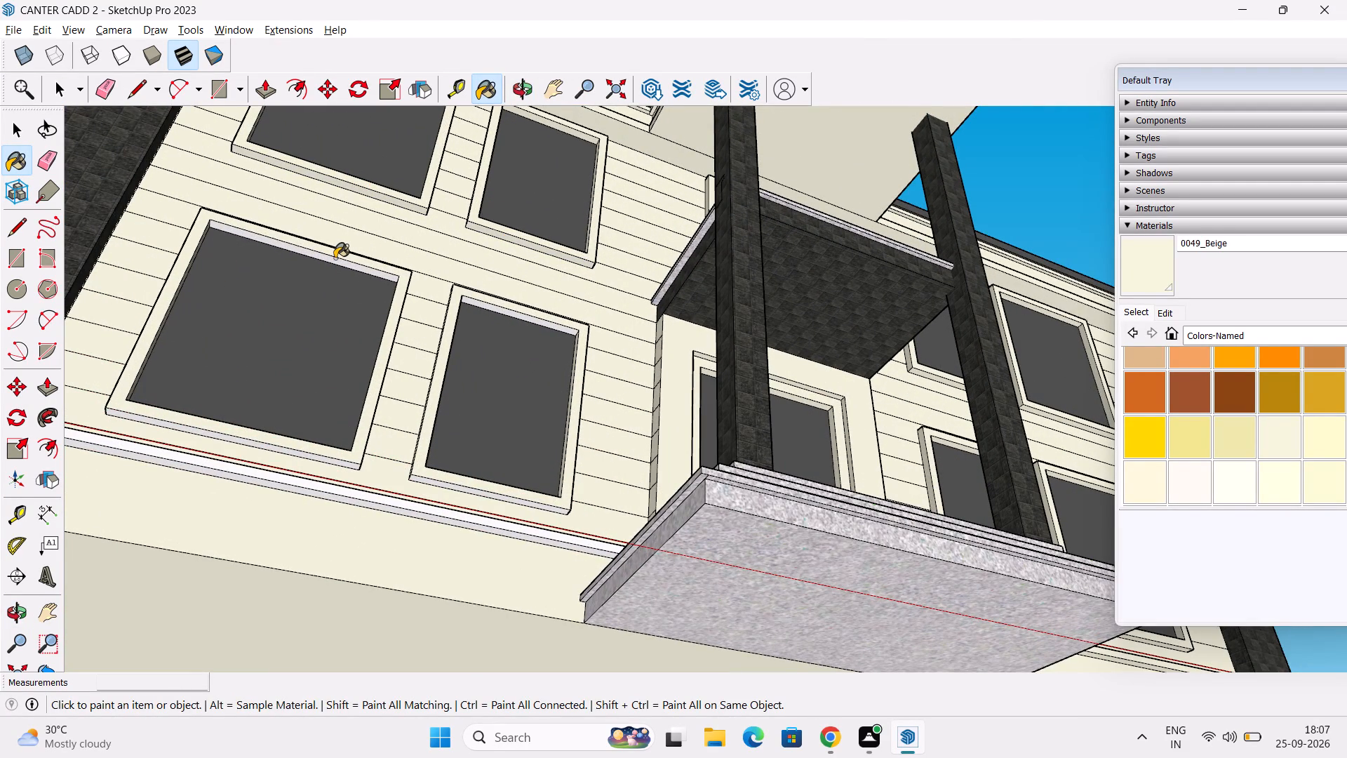
click(332, 258)
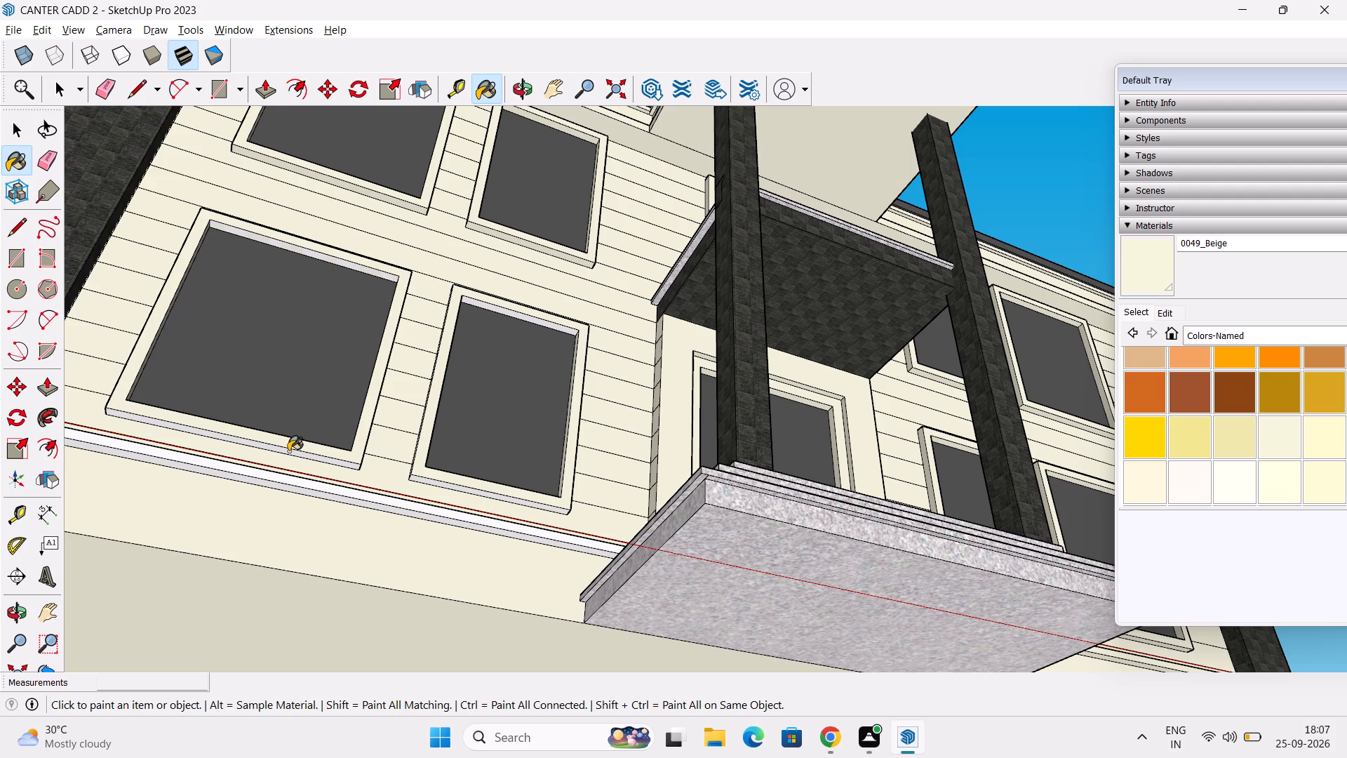
click(288, 451)
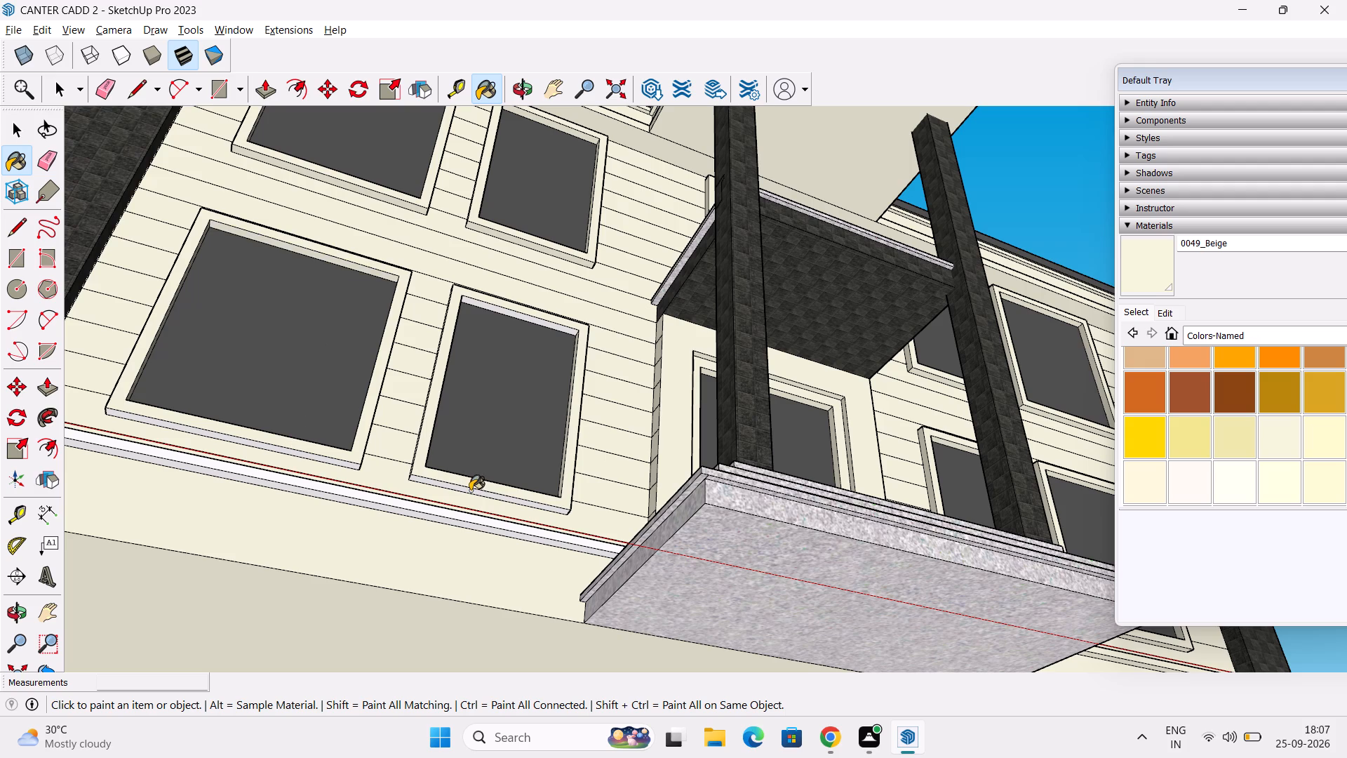
click(470, 491)
click(528, 320)
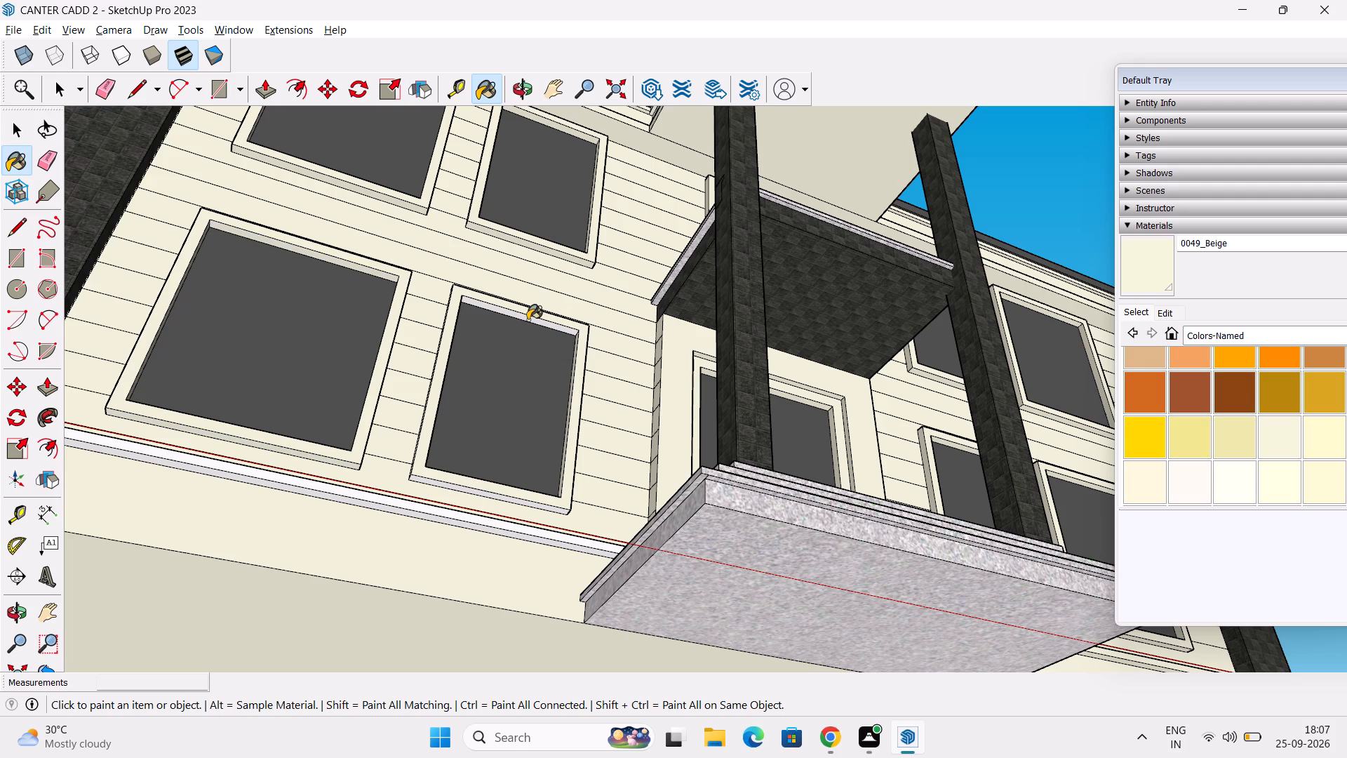
click(429, 517)
click(431, 512)
Paint the side faces of the ground-floor window frames between the corner pillar and the porch with 0049_Beige.
middle_drag(441, 535, 427, 571)
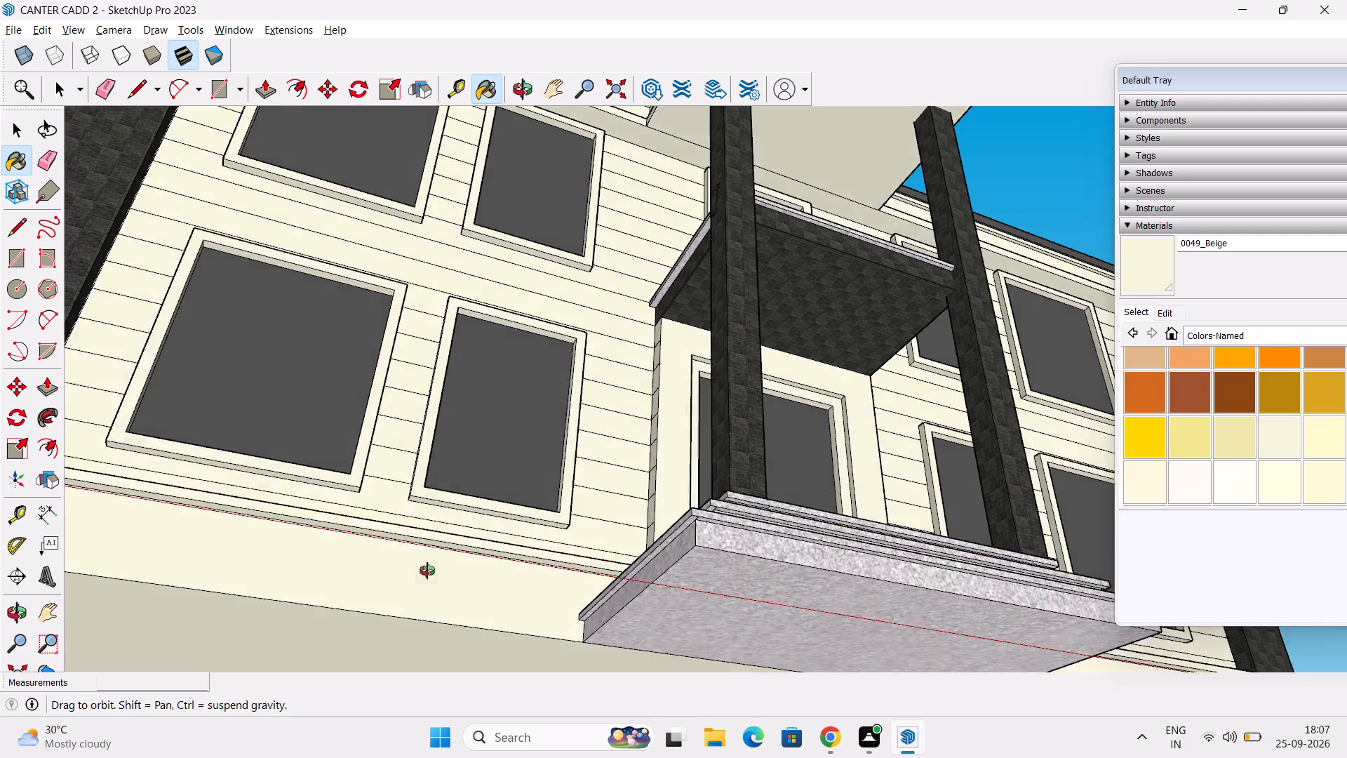
middle_drag(427, 571, 393, 642)
scroll(406, 589, down, 8)
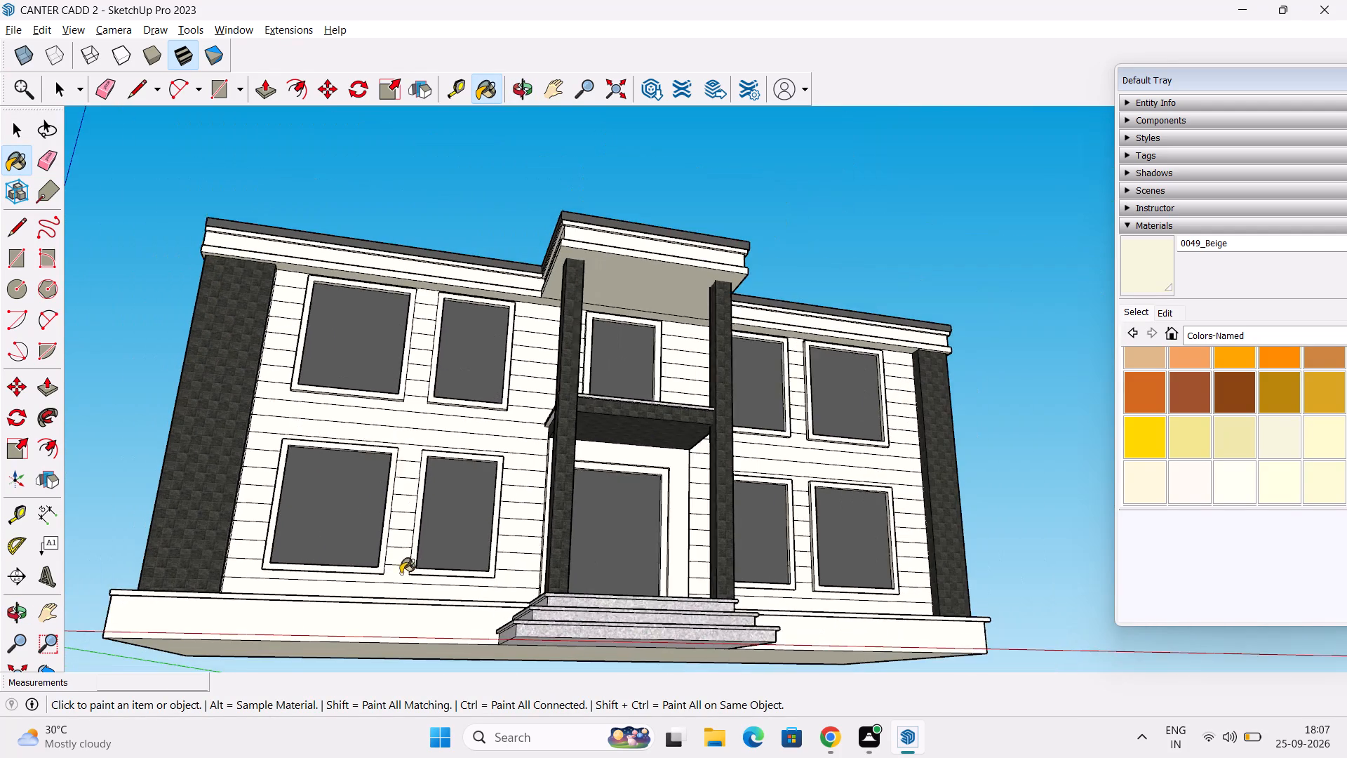
middle_drag(337, 587, 283, 720)
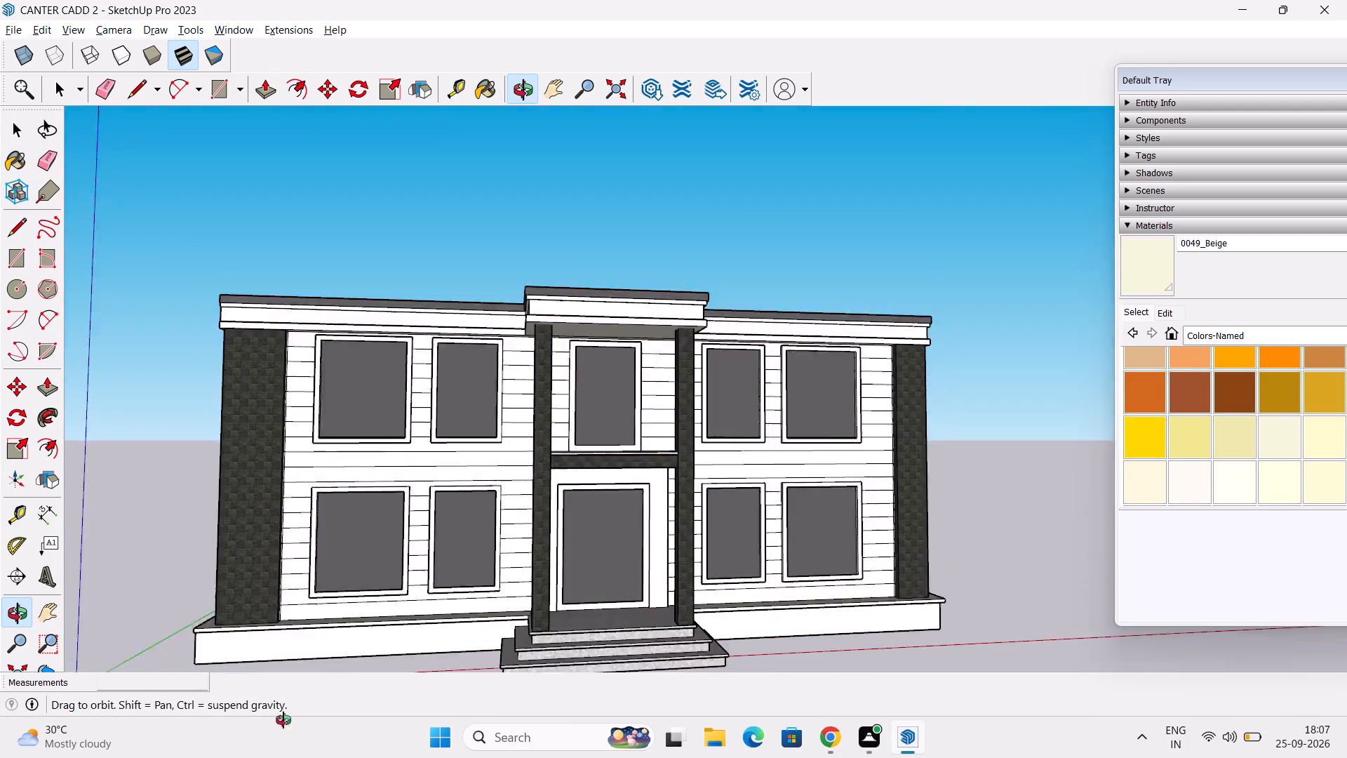
middle_drag(283, 720, 276, 746)
middle_drag(307, 590, 734, 724)
middle_drag(718, 614, 615, 355)
scroll(565, 492, up, 9)
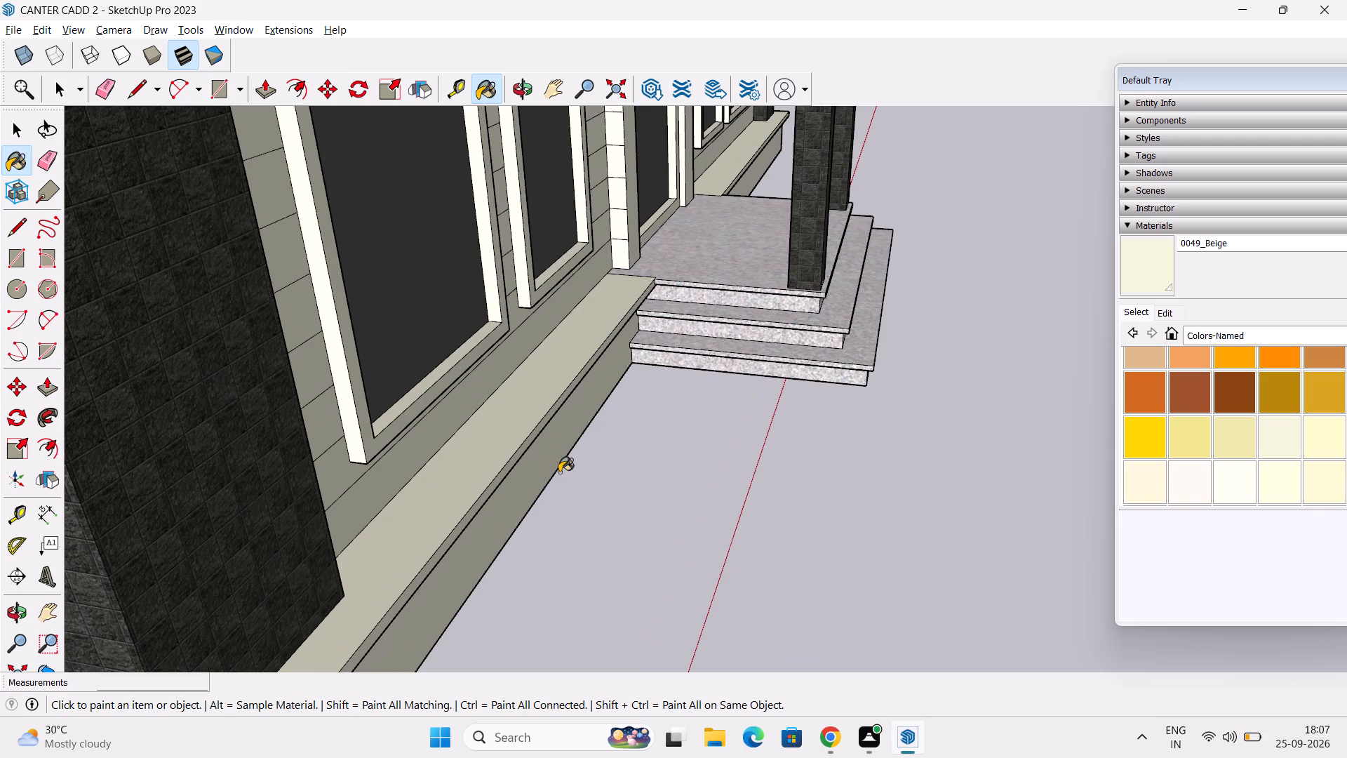
scroll(570, 404, down, 3)
middle_drag(570, 404, 410, 388)
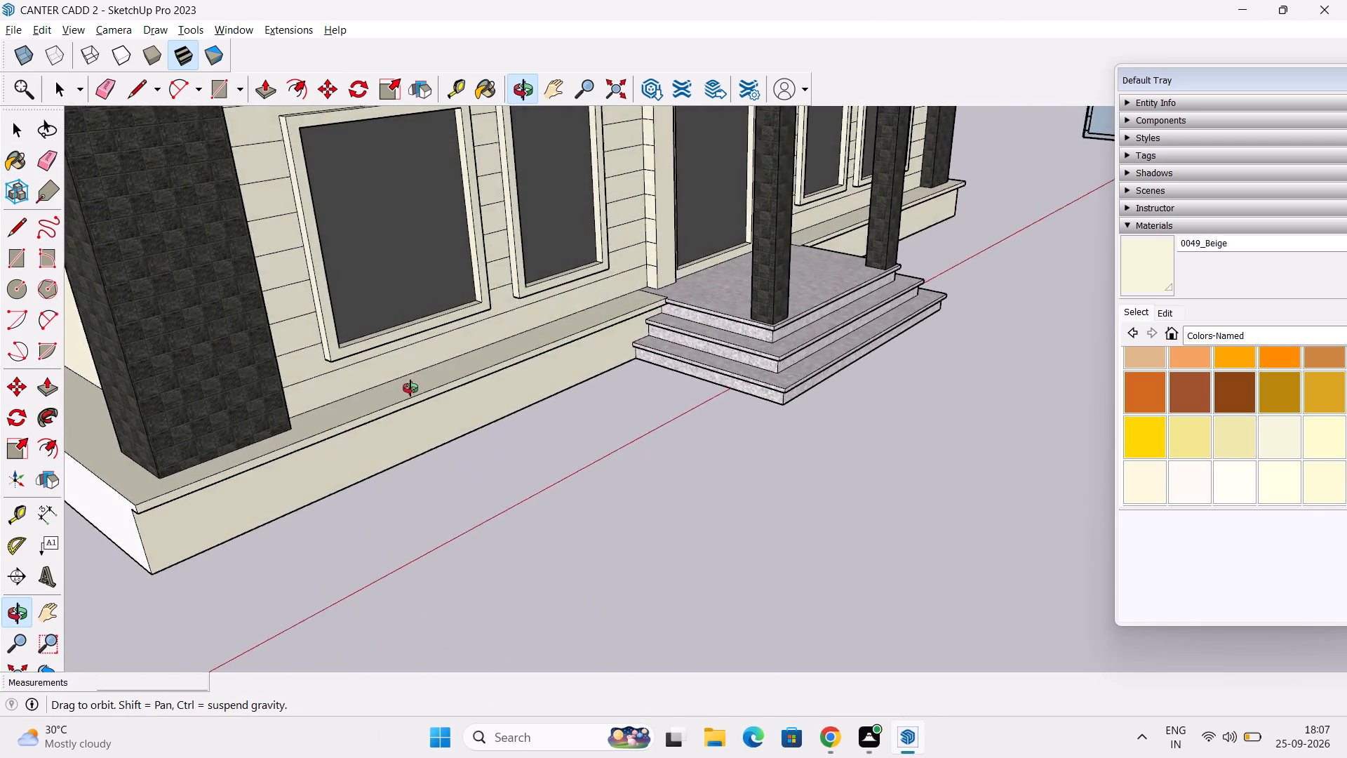
middle_drag(410, 388, 584, 331)
scroll(471, 255, up, 3)
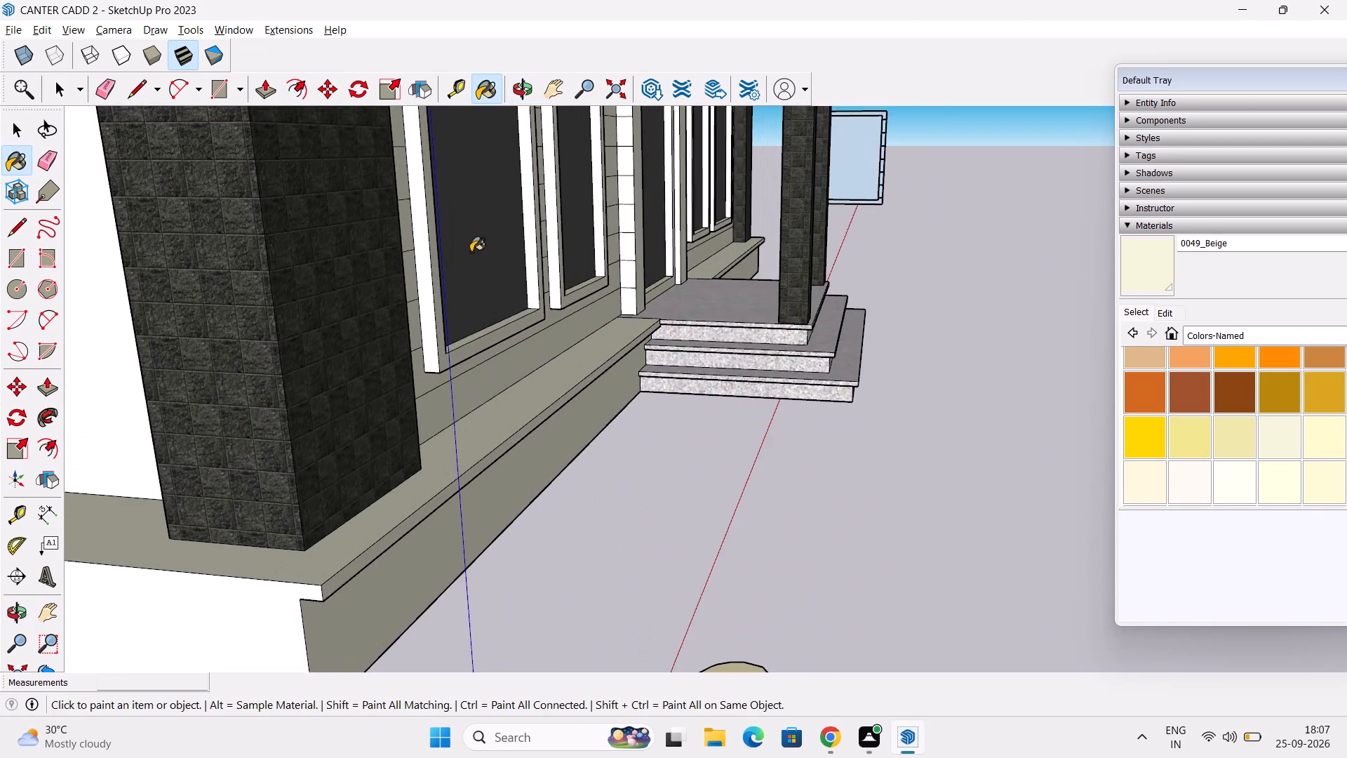
scroll(471, 252, up, 10)
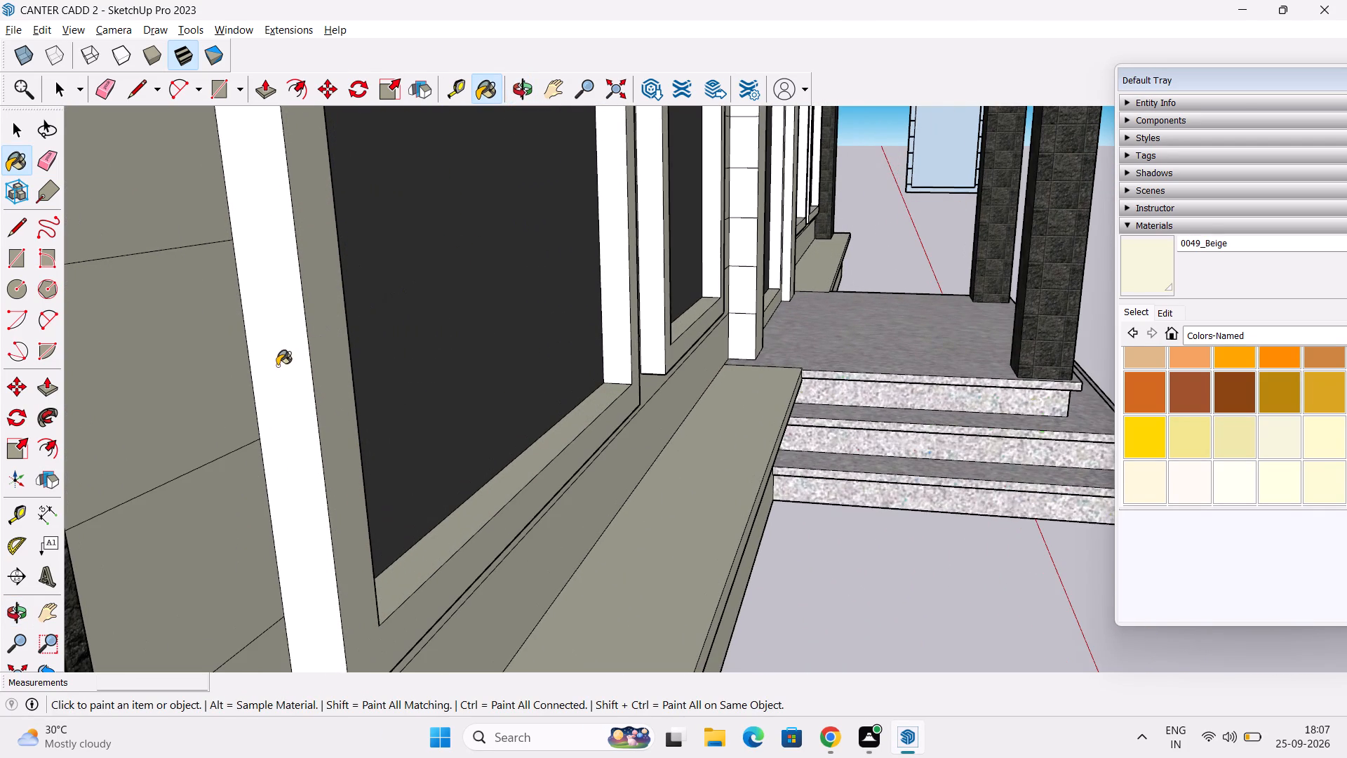
click(277, 366)
click(615, 273)
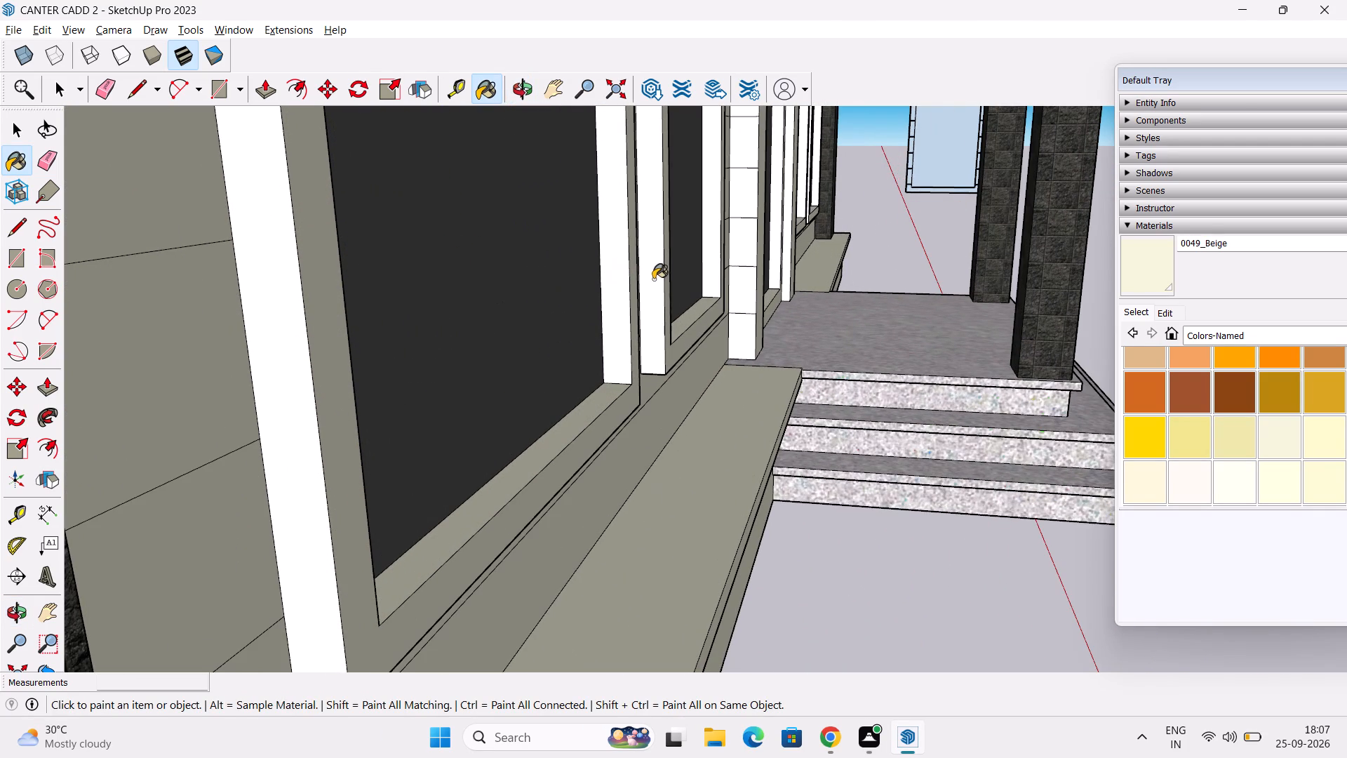
click(654, 279)
Paint the wall strip beside the entrance door with 0049_Beige and leave the Paint Bucket tool.
scroll(678, 274, down, 15)
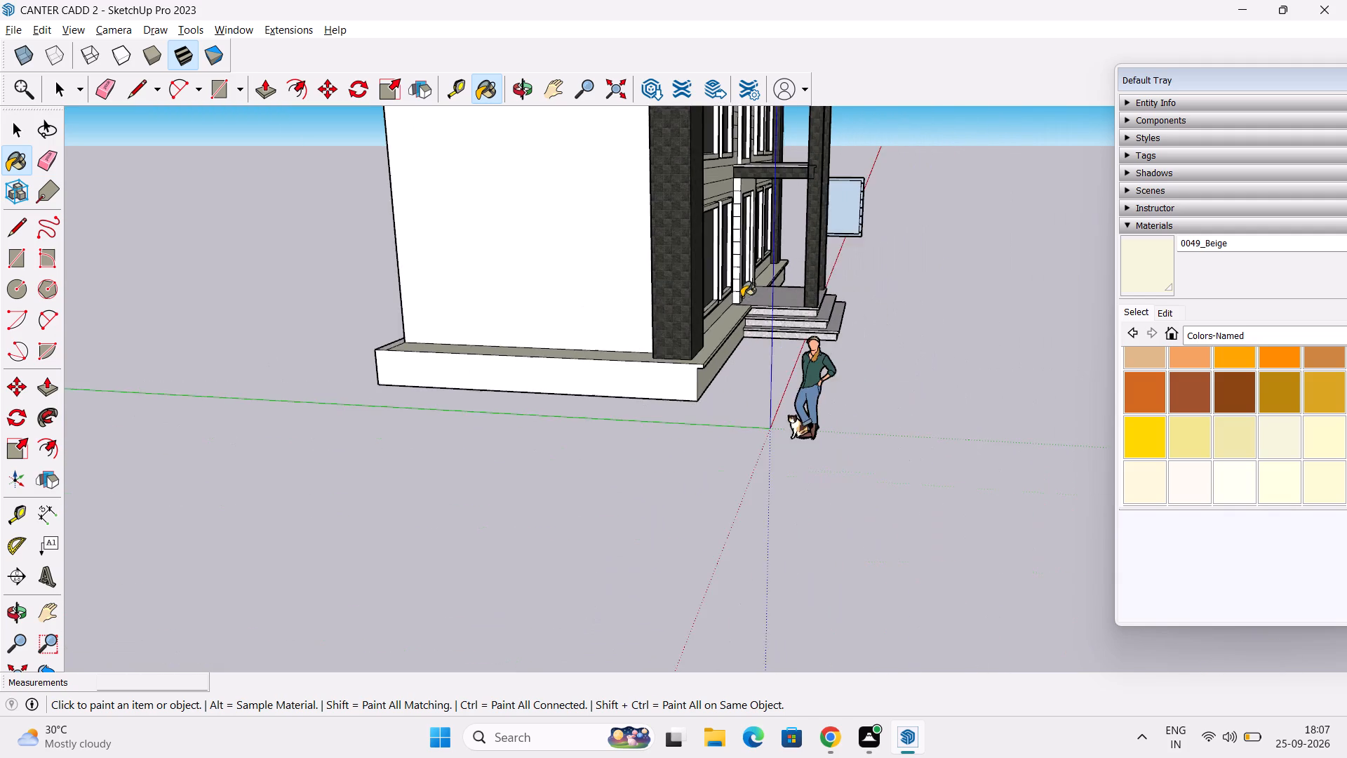
middle_drag(742, 297, 598, 296)
scroll(746, 169, up, 6)
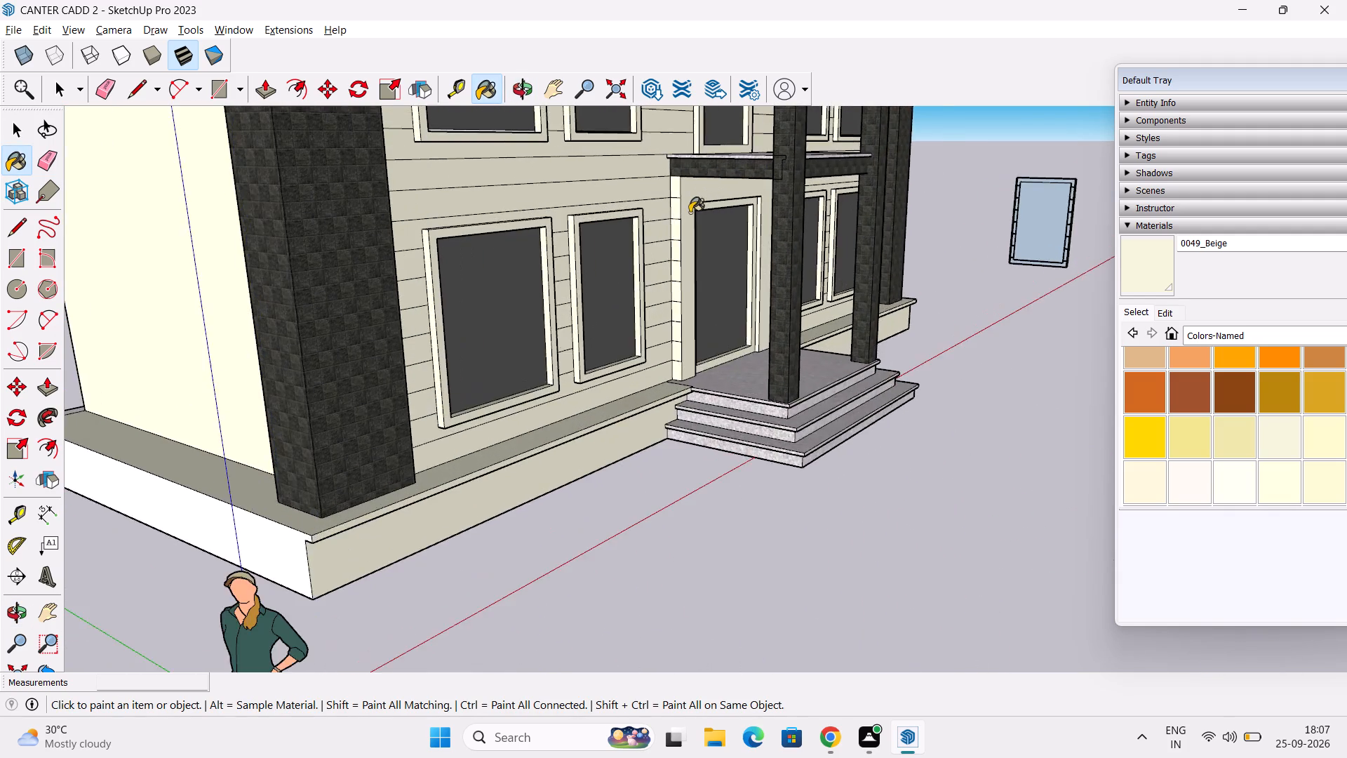
scroll(690, 213, up, 1)
drag(676, 303, 636, 515)
key(space)
scroll(621, 531, down, 7)
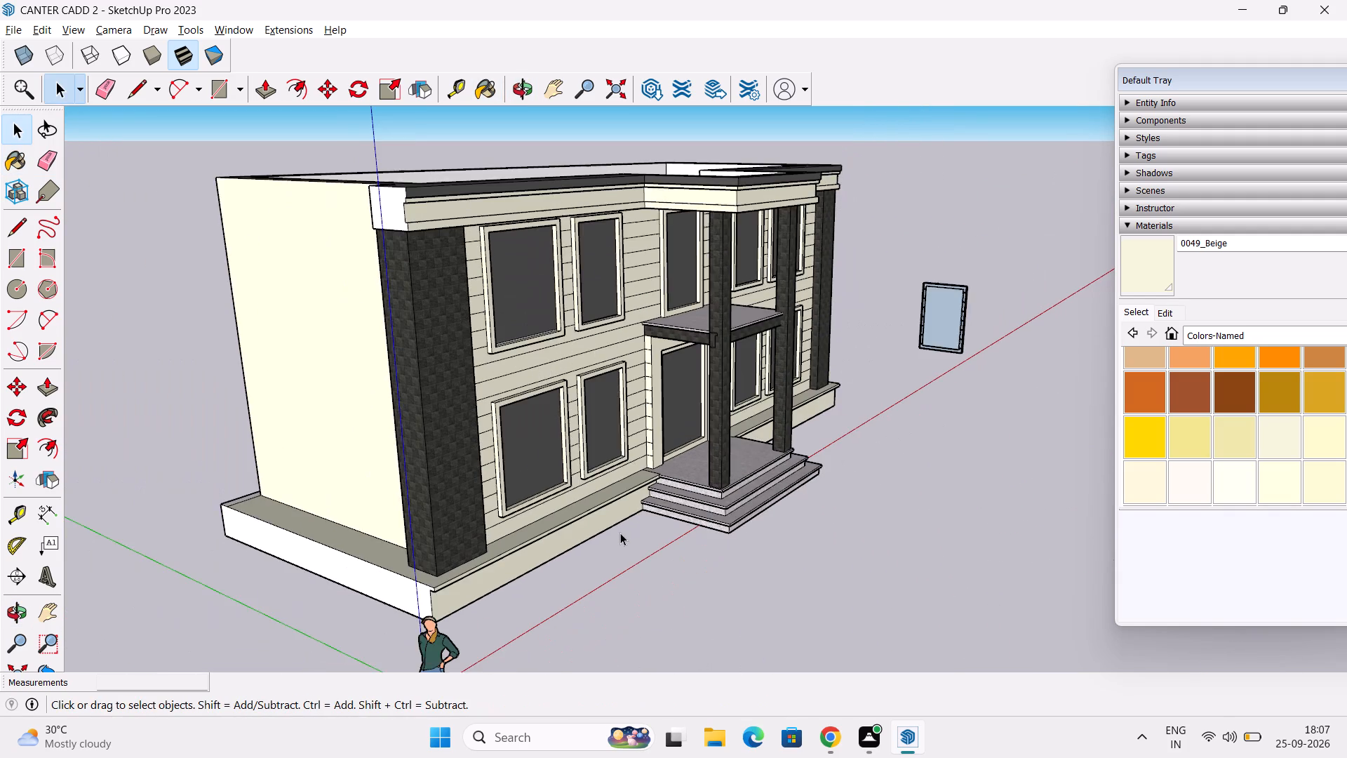
scroll(620, 533, down, 1)
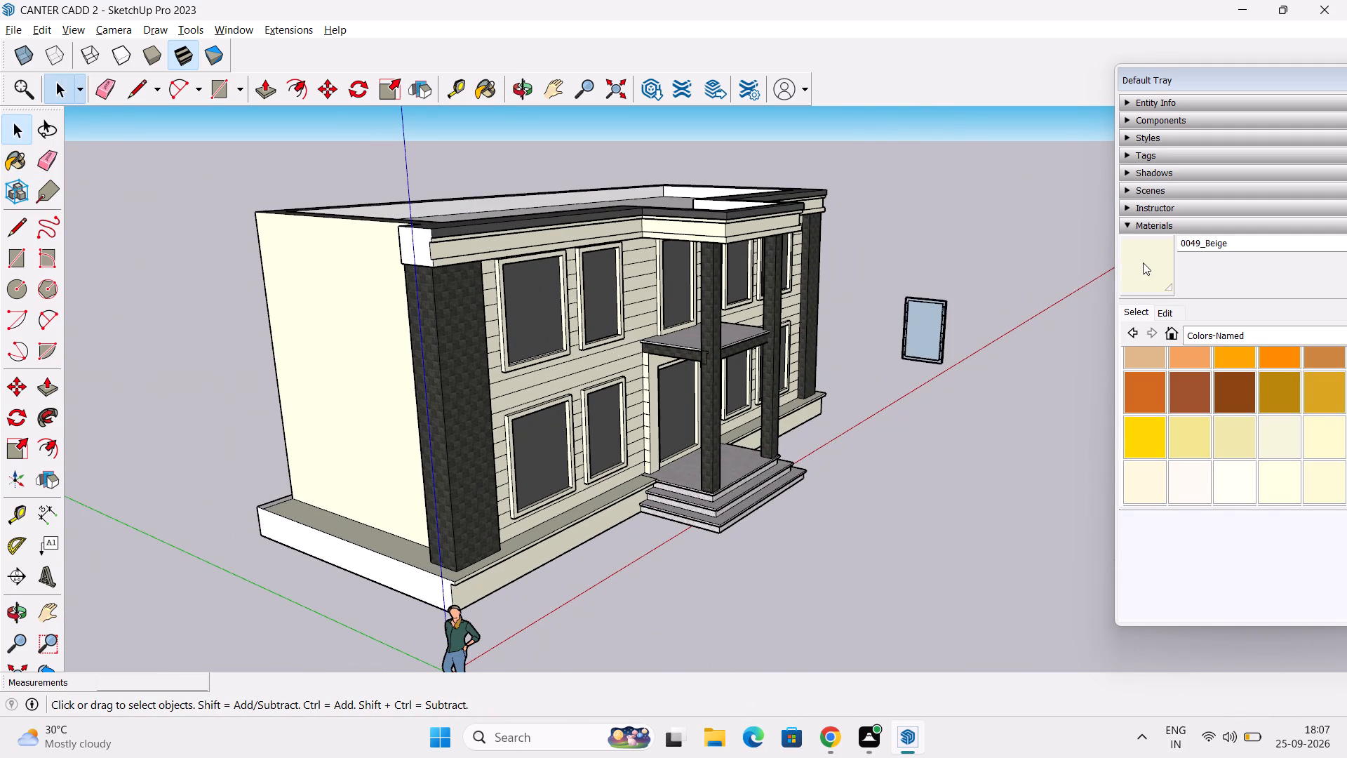
Paint the end face of the front cornice and the narrow back face behind the corner pillar with 0049_Beige.
click(1143, 262)
click(414, 241)
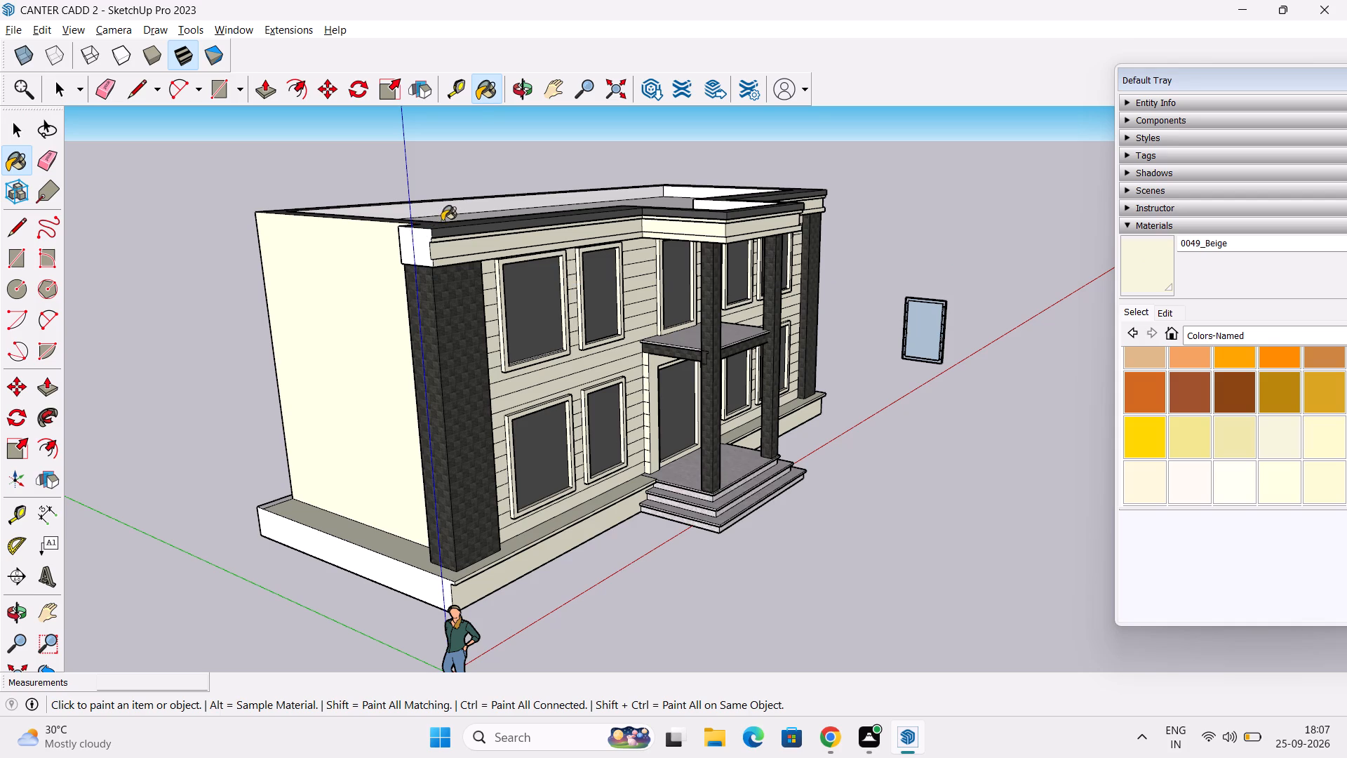
middle_drag(451, 220, 869, 315)
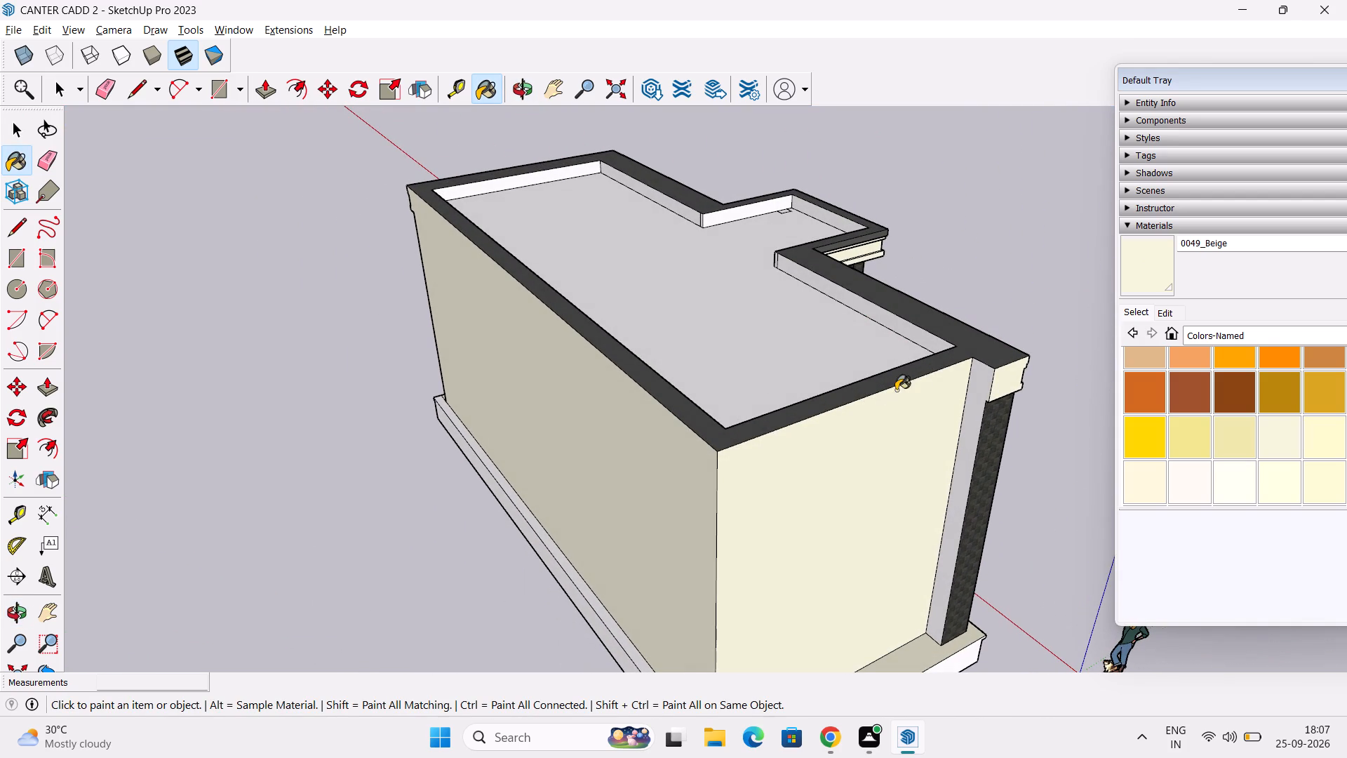
click(982, 387)
Paint the flat roof surface and the inner faces of the surrounding parapet with 0049_Beige.
click(815, 332)
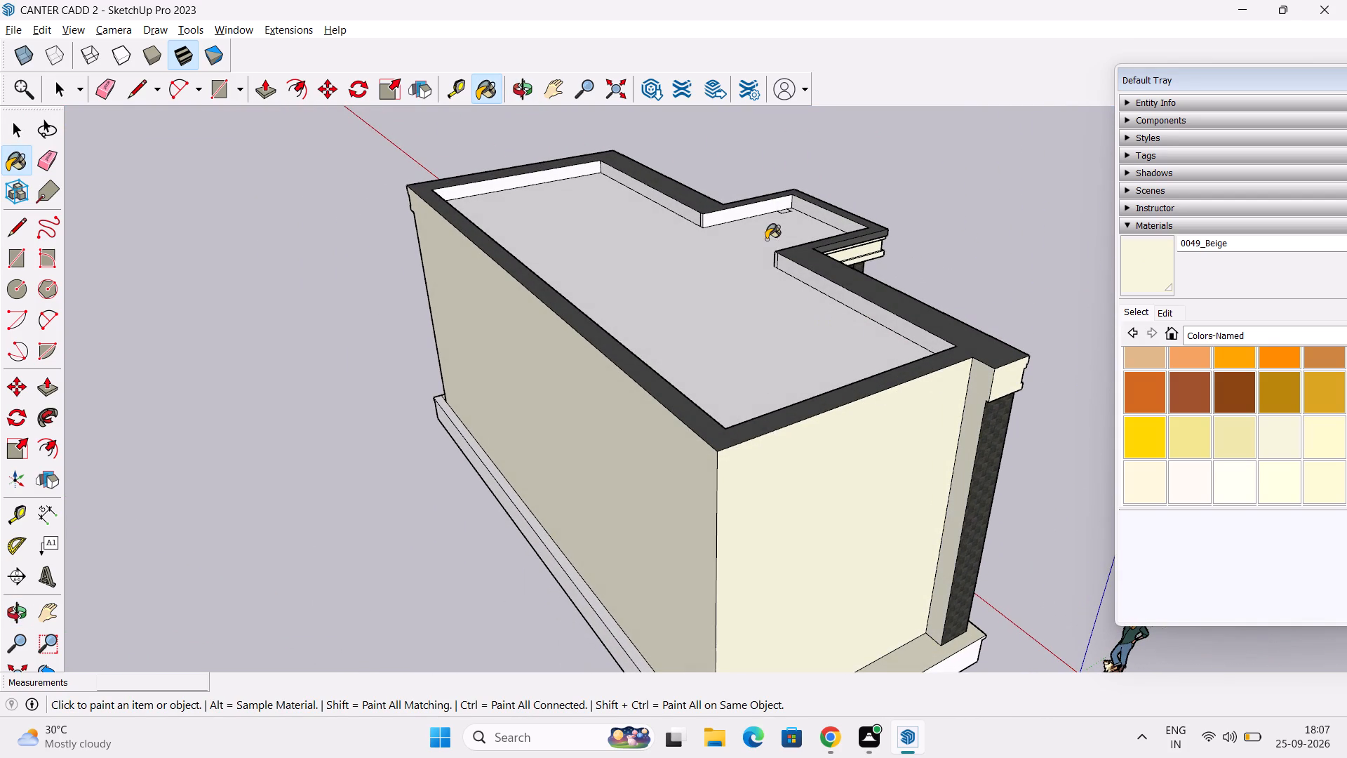
click(761, 223)
click(761, 210)
click(809, 207)
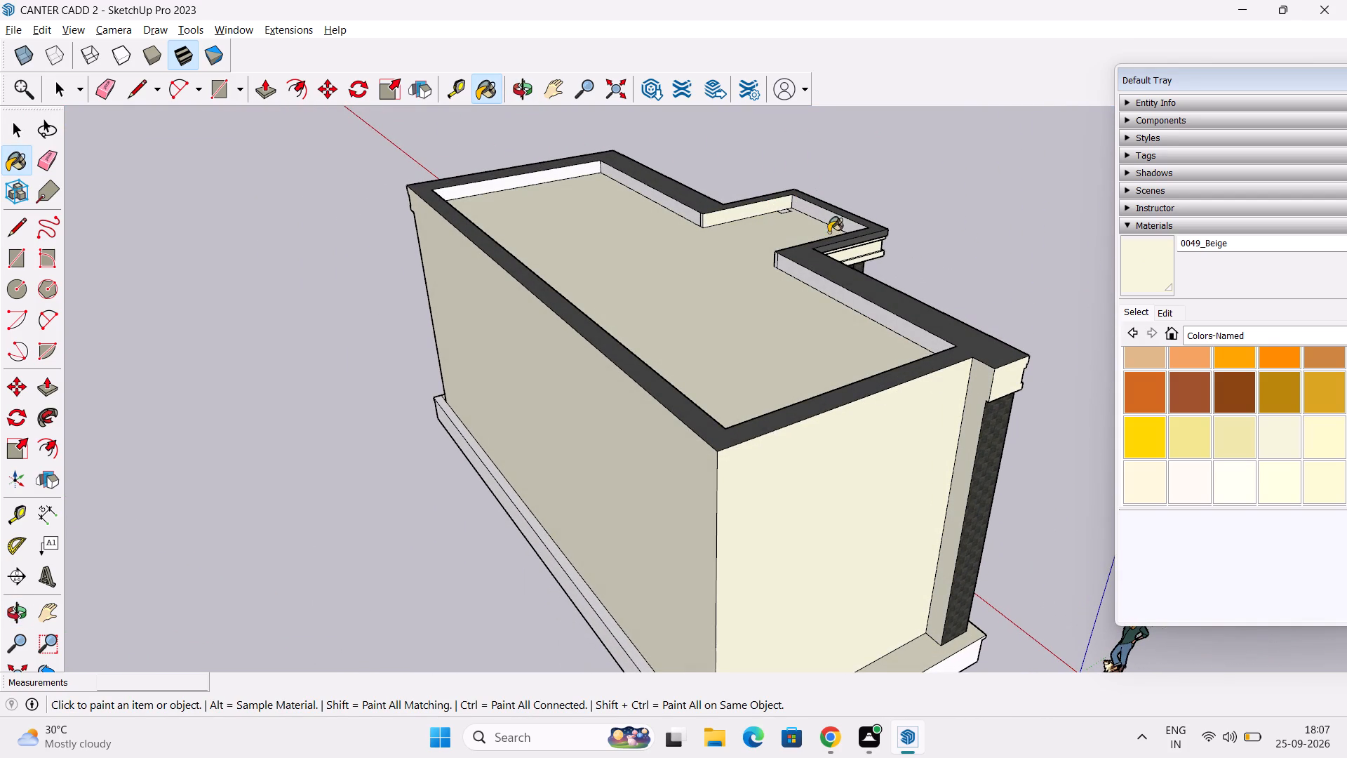
click(856, 305)
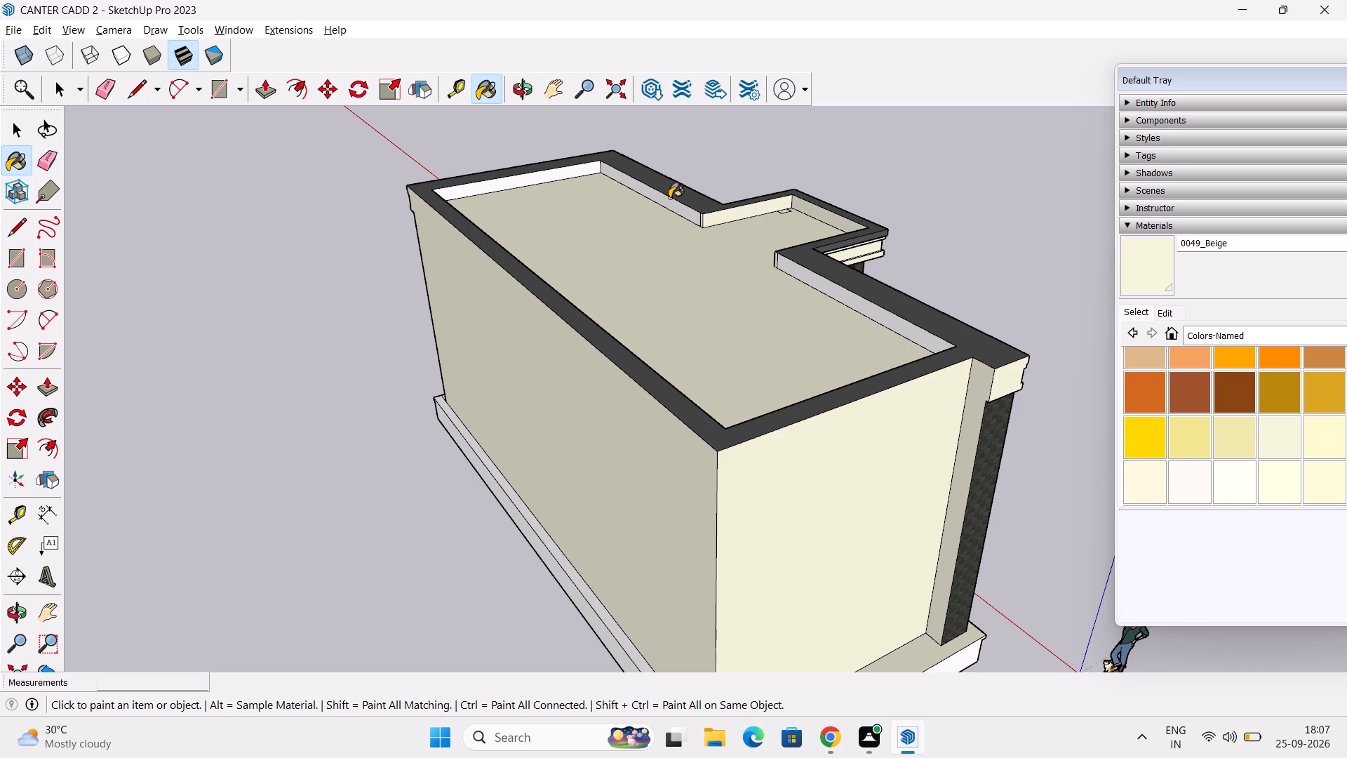
click(667, 201)
click(561, 171)
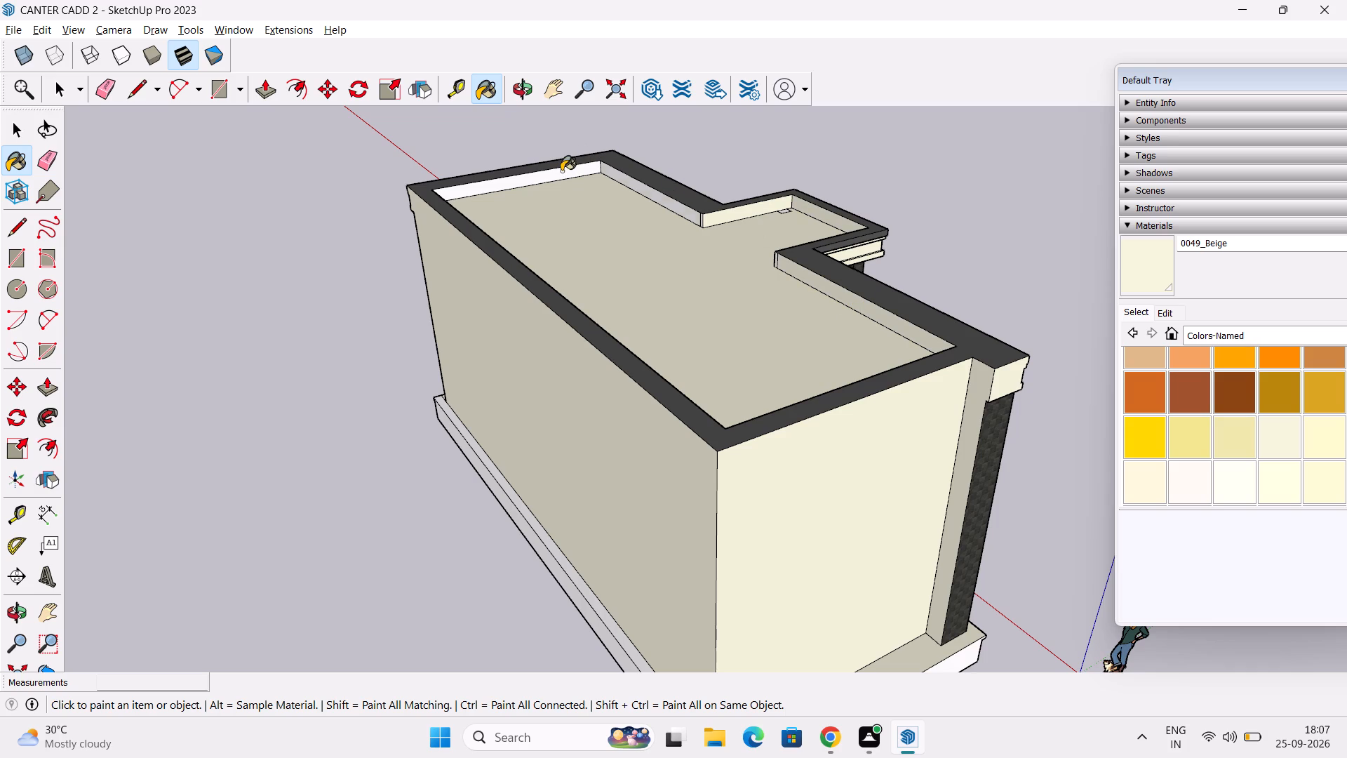
middle_drag(632, 237, 217, 244)
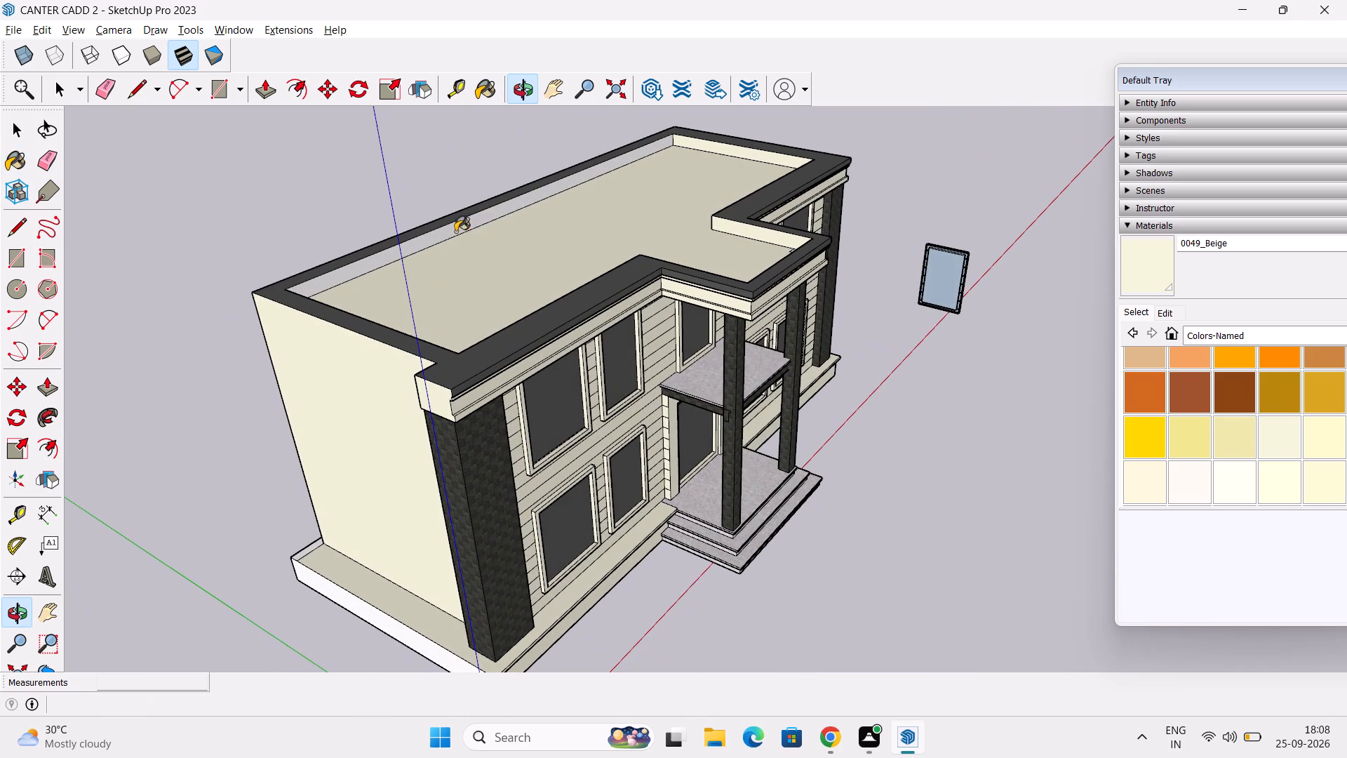
click(464, 224)
Paint the small parapet end faces at the porch's inner corners and the two column-top patches on the porch roof with 0049_Beige.
middle_drag(608, 293, 721, 329)
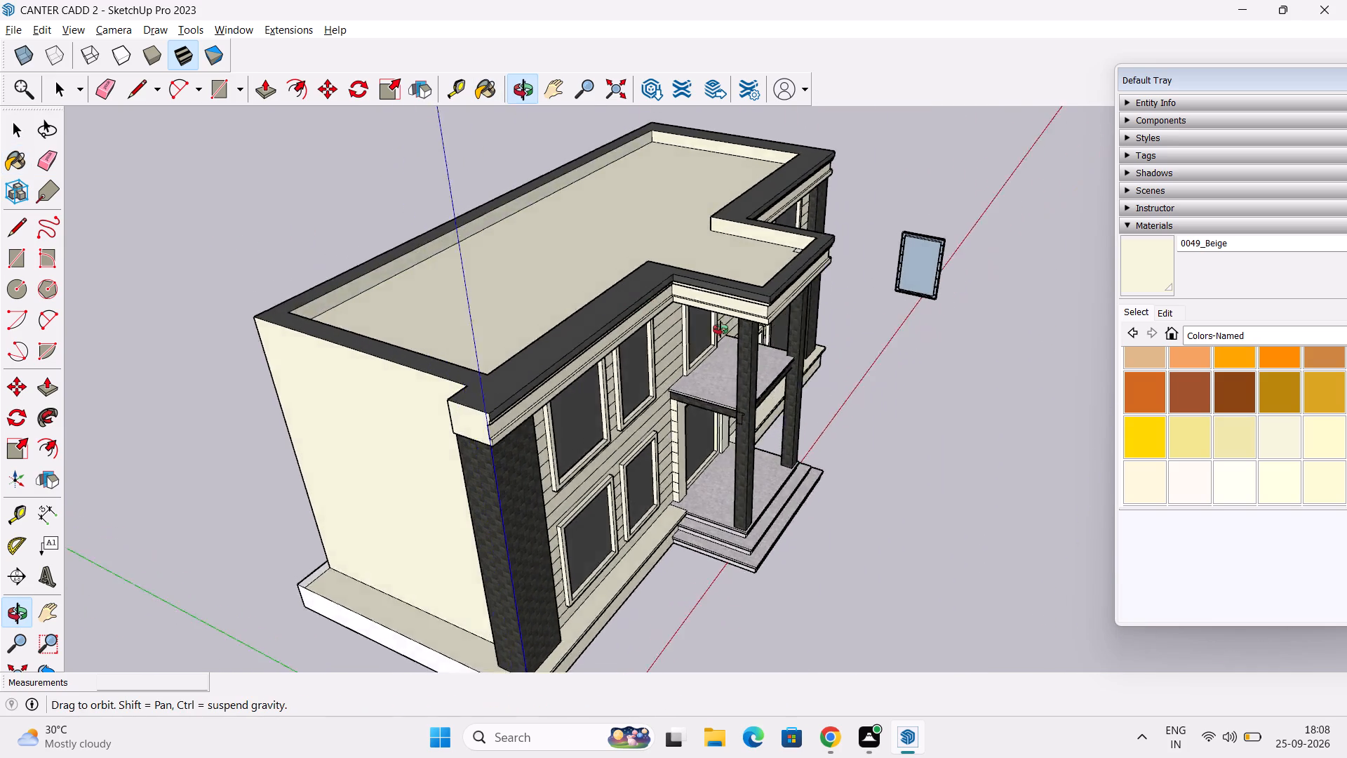
middle_drag(721, 329, 1222, 431)
scroll(890, 336, up, 3)
scroll(755, 259, up, 5)
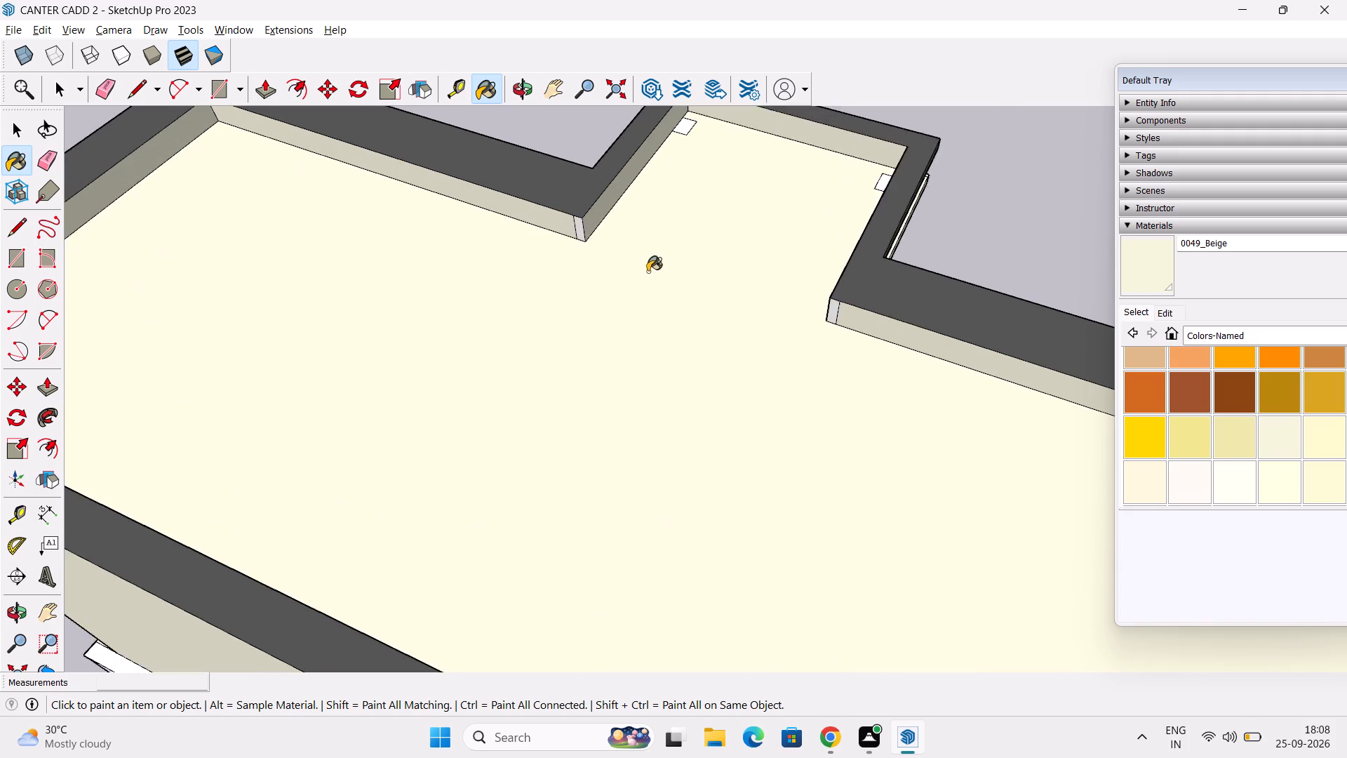
scroll(648, 272, up, 1)
click(567, 227)
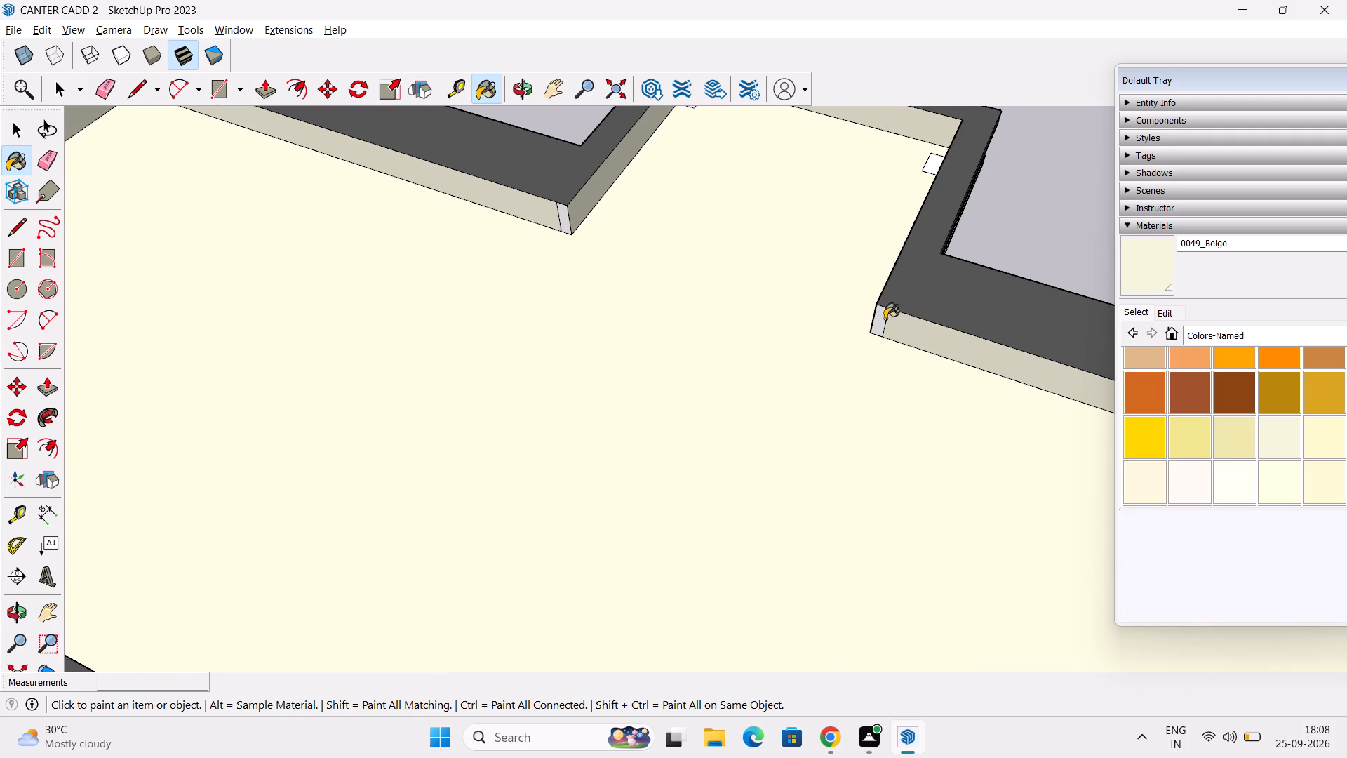
click(876, 325)
click(930, 164)
shift+middle_drag(783, 241, 820, 347)
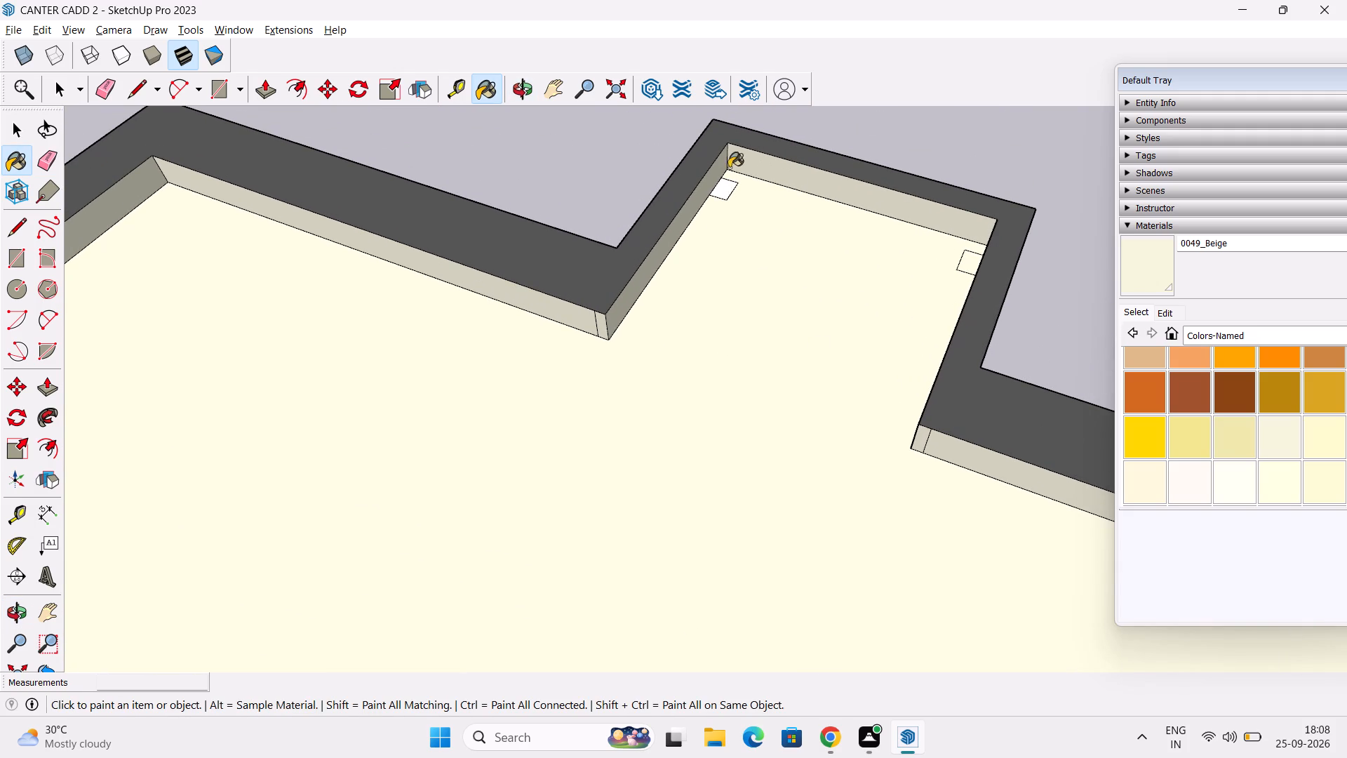
click(722, 191)
Paint the plinth's vertical faces and top ledge along the plain side wall and the rear wall with 0049_Beige.
scroll(767, 366, down, 10)
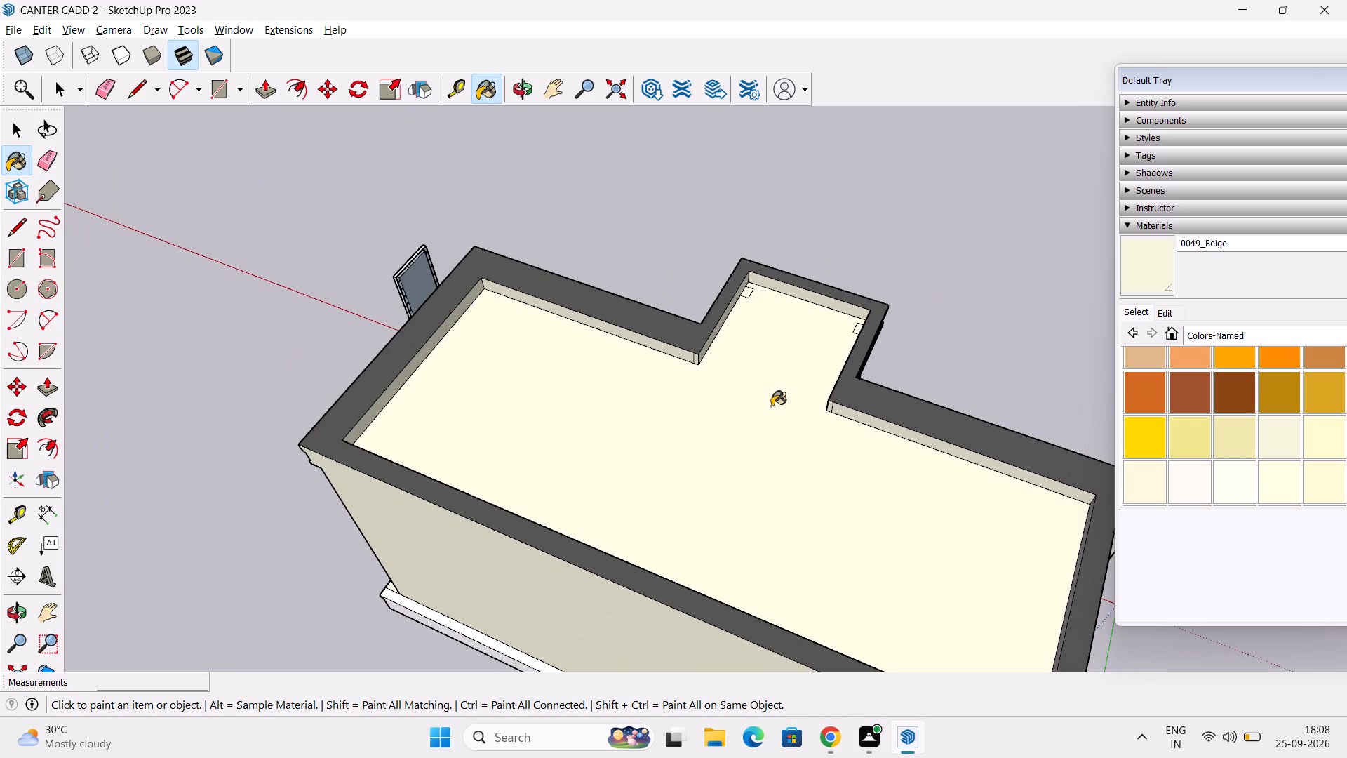
middle_drag(900, 519, 699, 217)
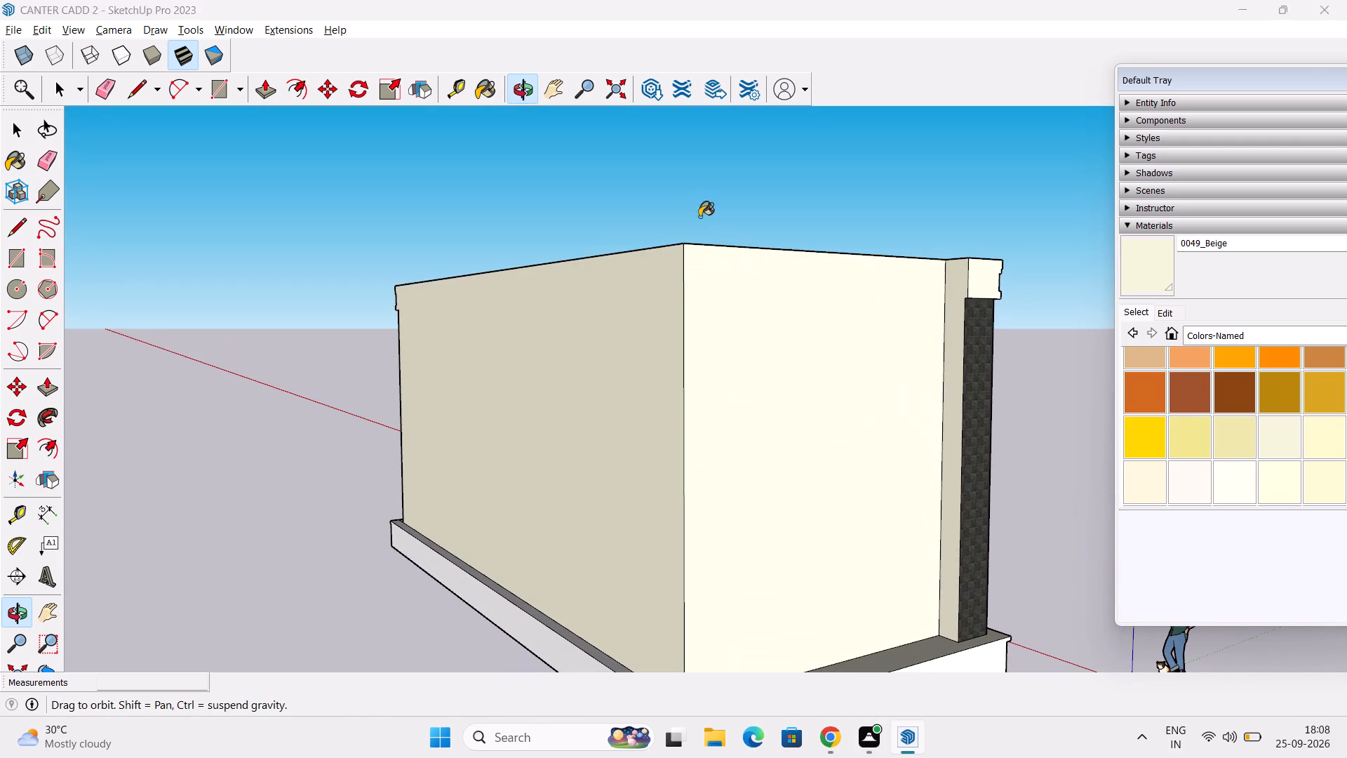
middle_drag(713, 390, 723, 288)
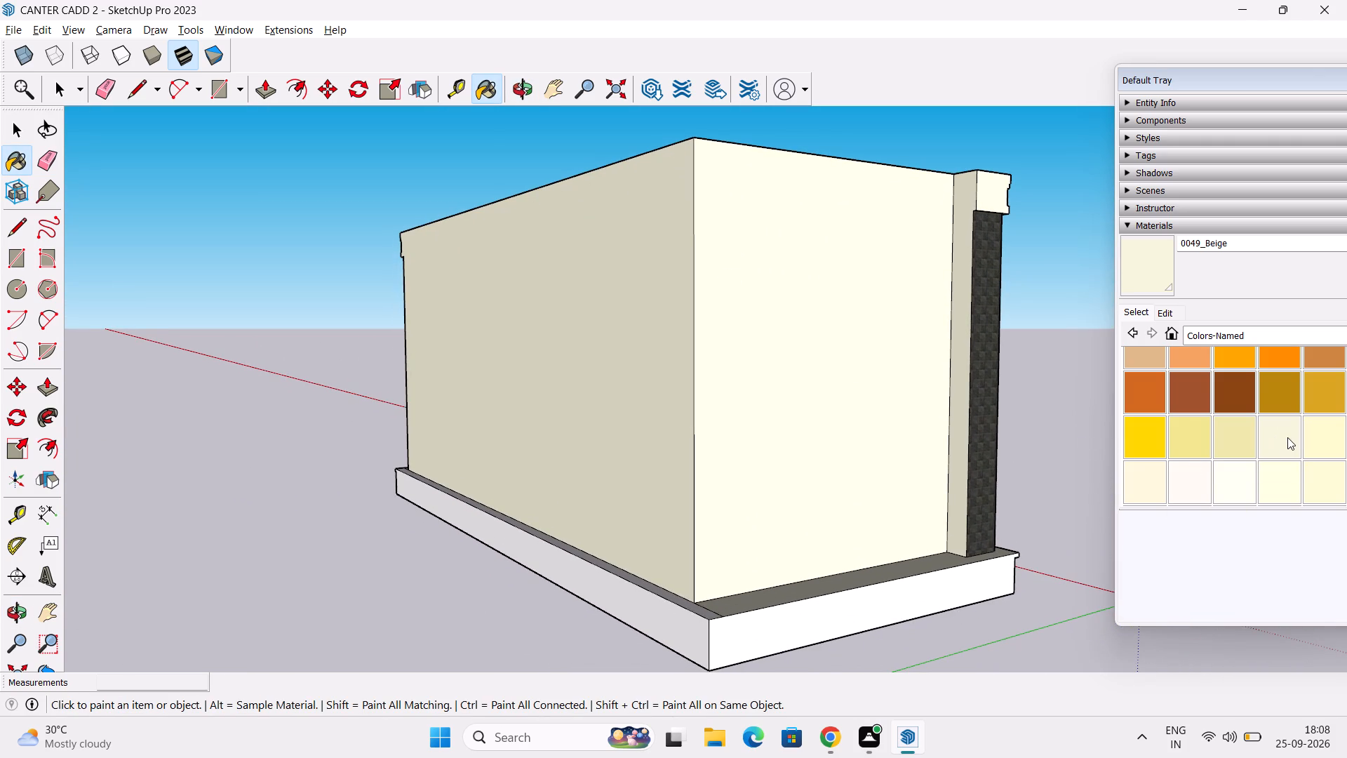
click(1145, 273)
scroll(718, 592, up, 2)
click(739, 601)
click(785, 642)
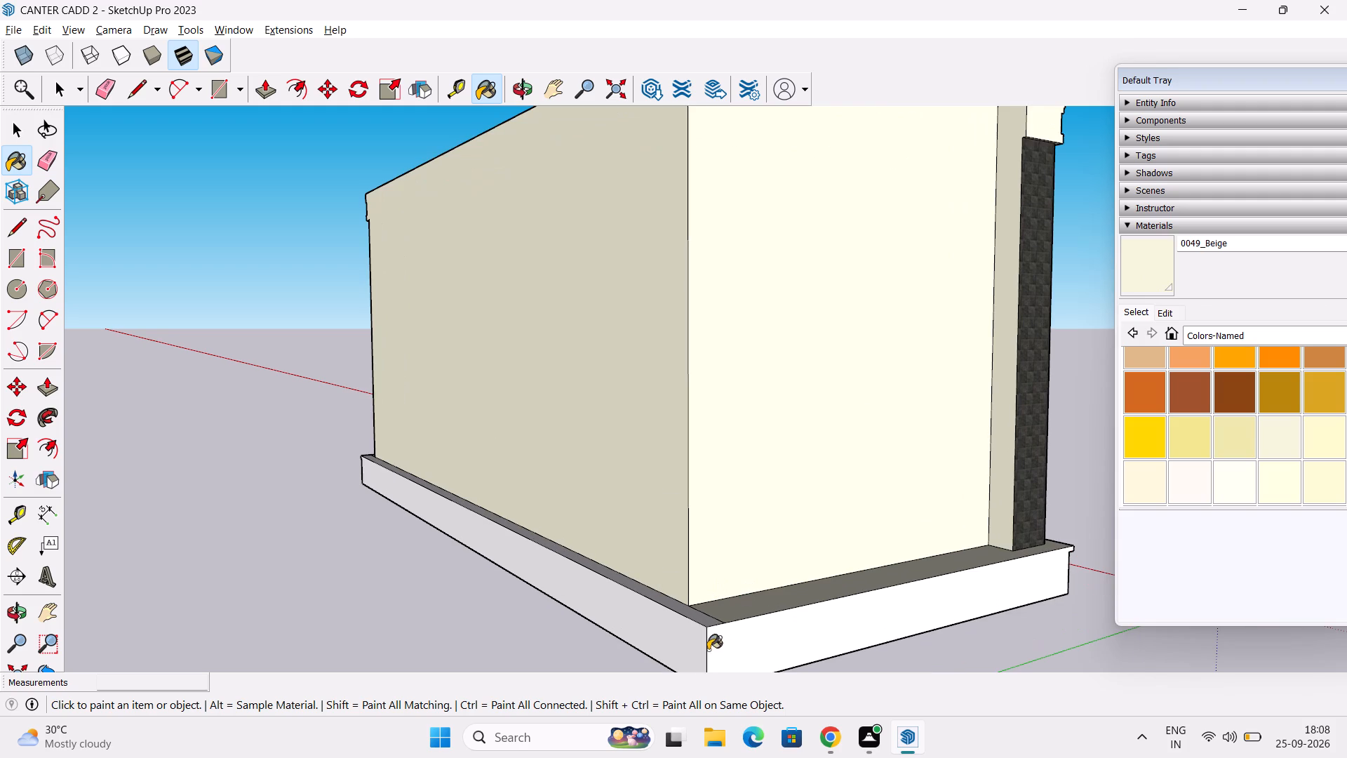
click(688, 648)
click(704, 621)
Leave the Paint Bucket tool and examine the building's painted front, sides, roof and plinth for remaining unpainted faces.
middle_drag(709, 620, 410, 630)
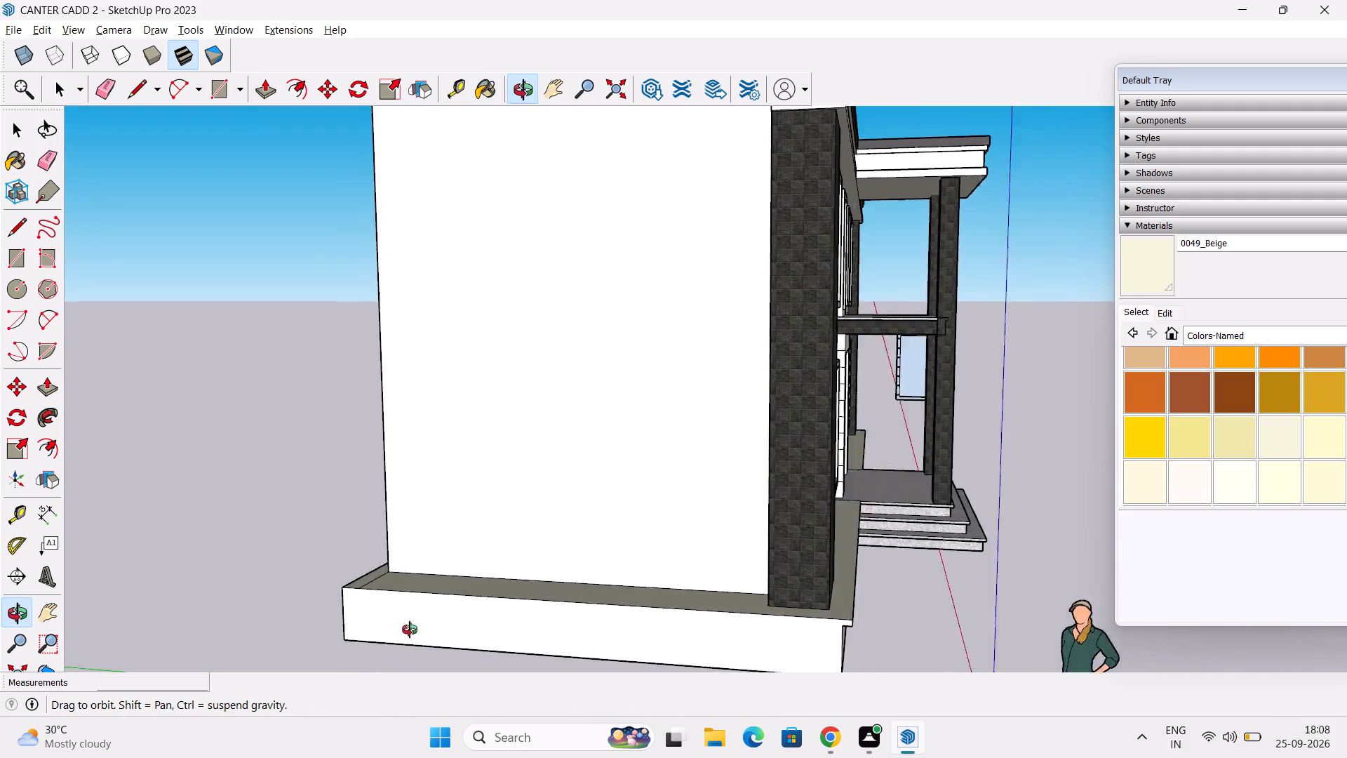
middle_drag(410, 630, 206, 504)
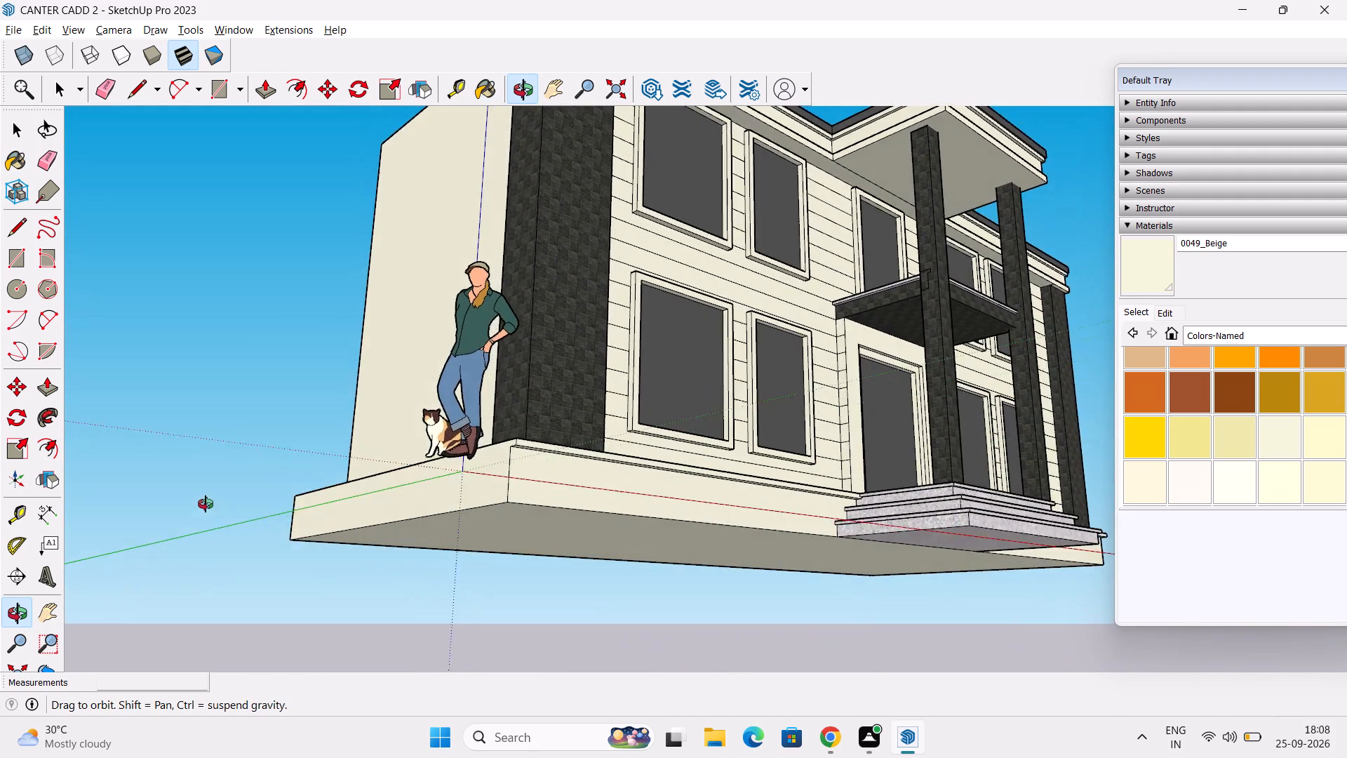
middle_drag(206, 504, 182, 553)
scroll(756, 506, down, 6)
middle_drag(829, 520, 675, 679)
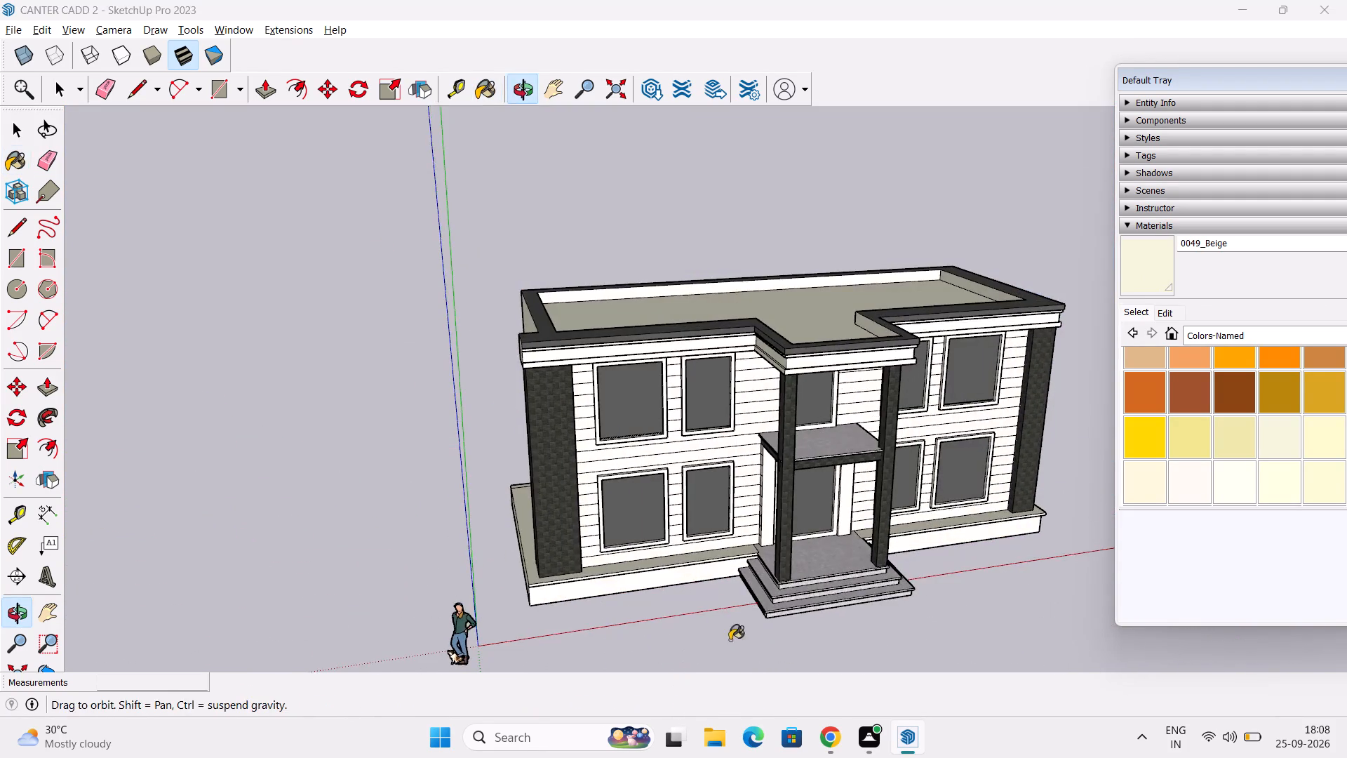
middle_drag(944, 593, 325, 583)
scroll(365, 538, down, 5)
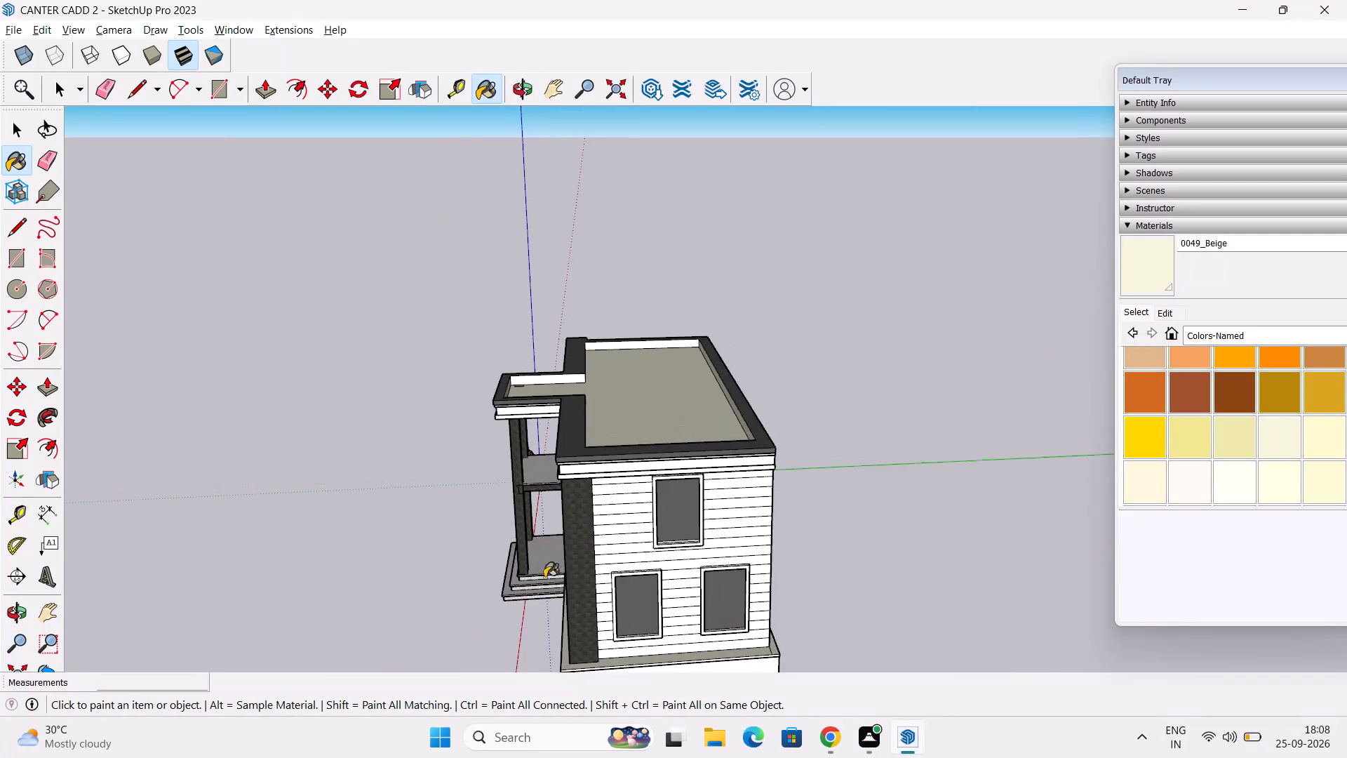
middle_drag(728, 622, 850, 559)
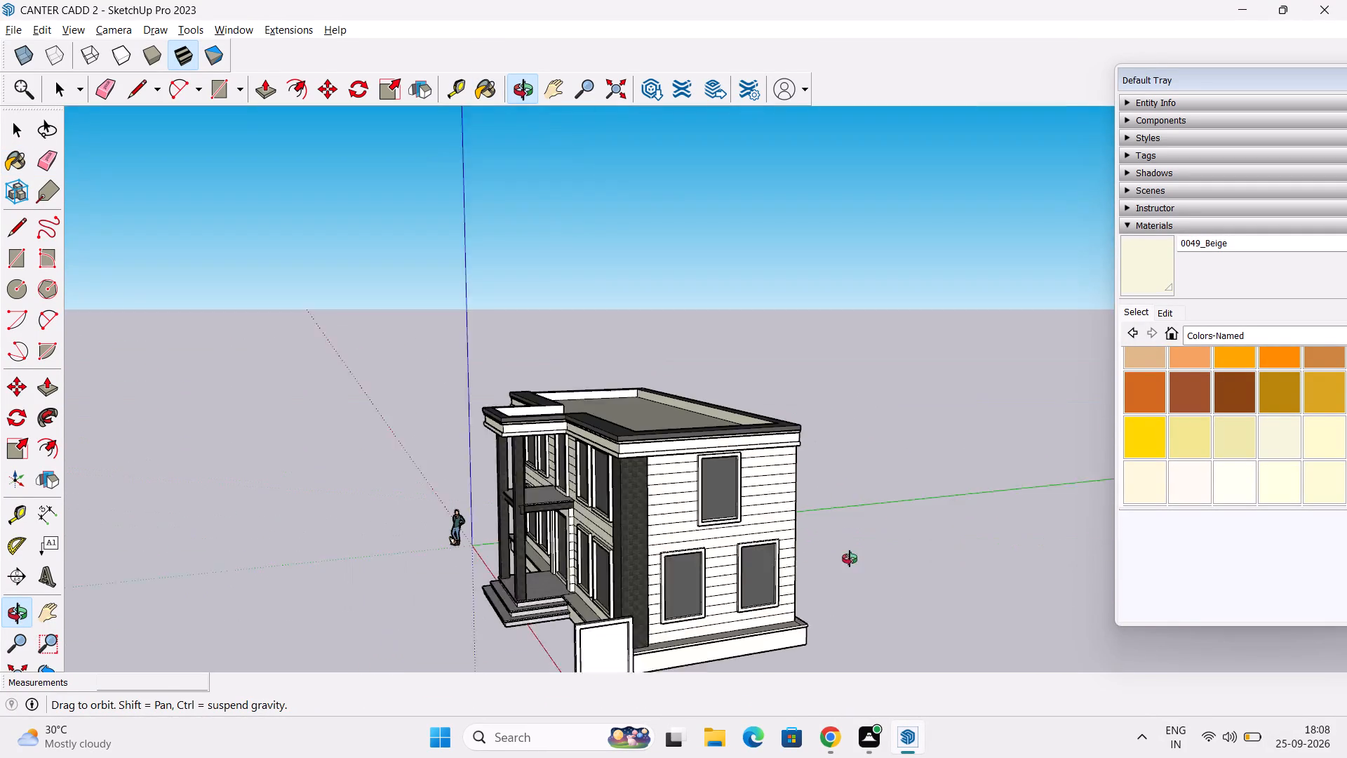
middle_drag(850, 559, 1047, 583)
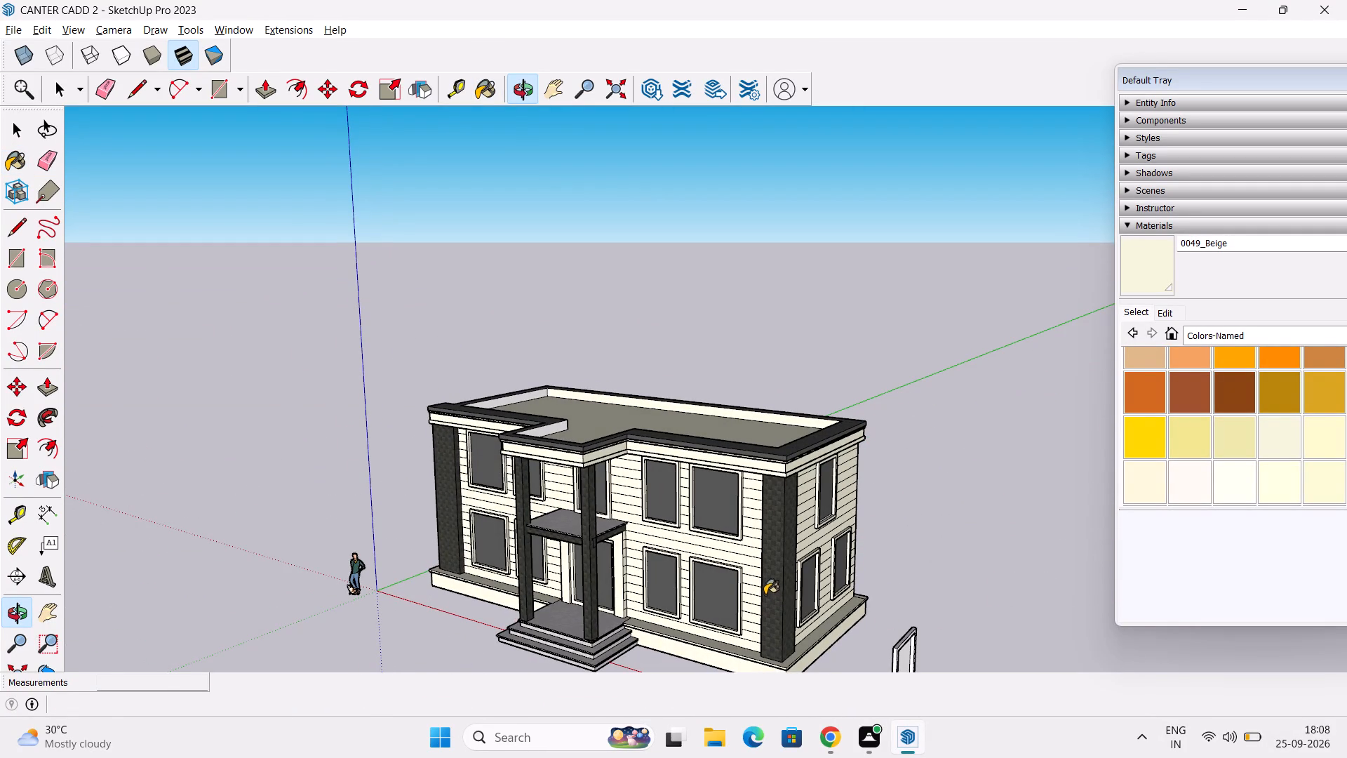
key(space)
shift+middle_drag(765, 577, 734, 525)
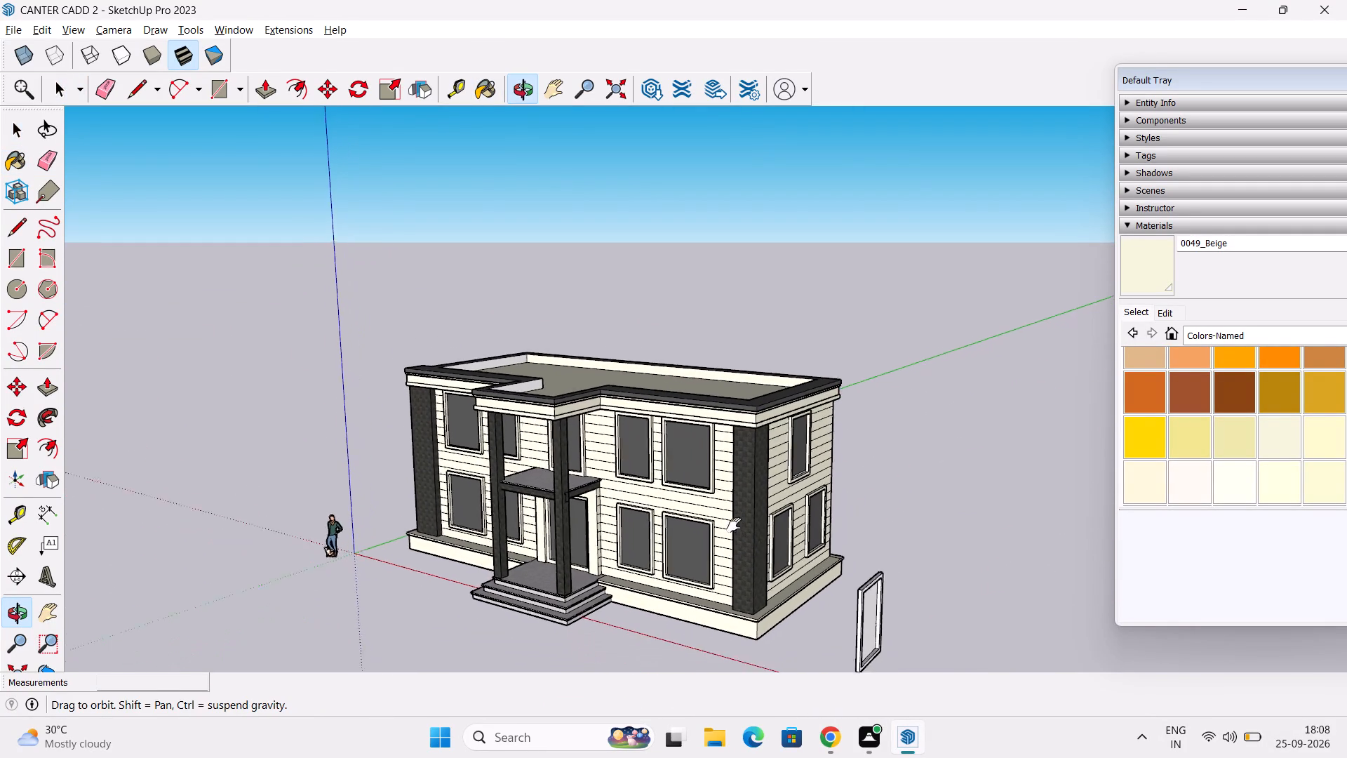
shift+middle_drag(734, 525, 718, 482)
middle_drag(846, 488, 934, 468)
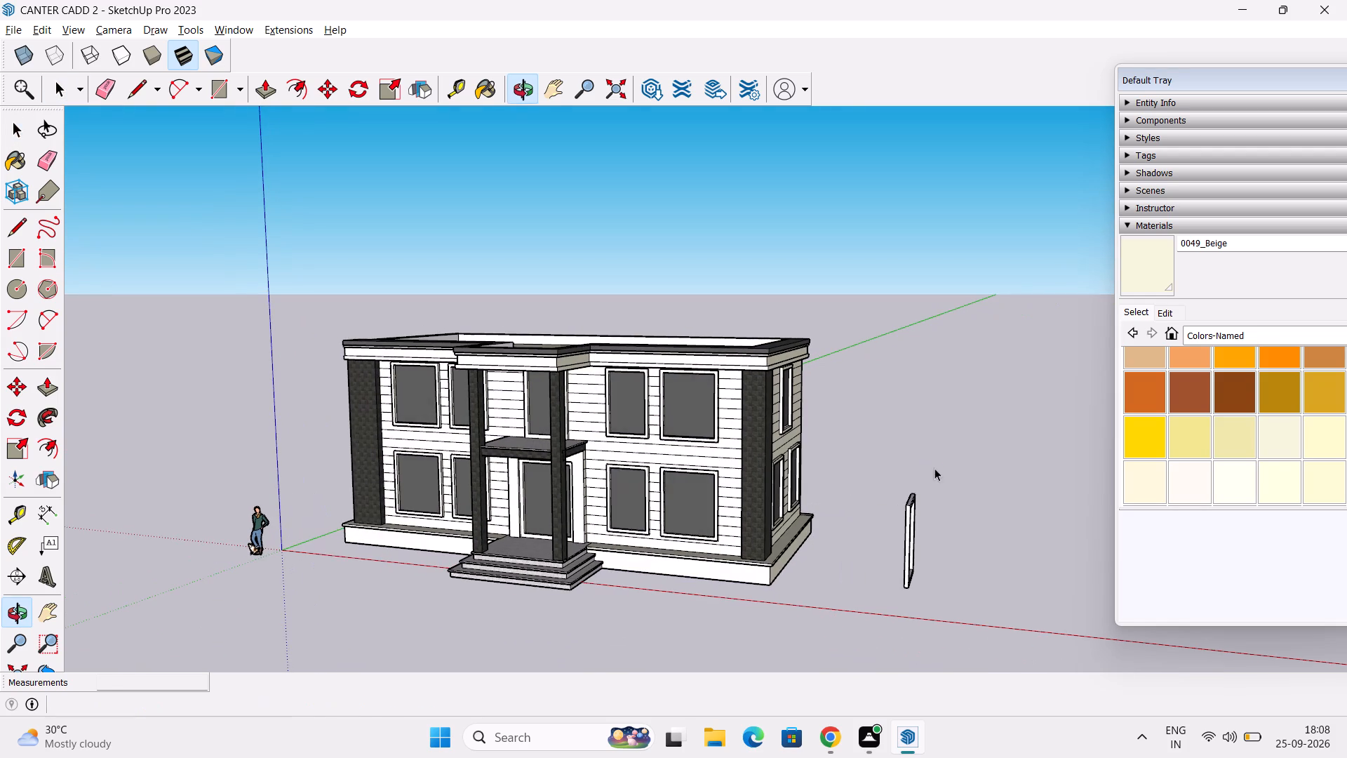
scroll(955, 587, up, 2)
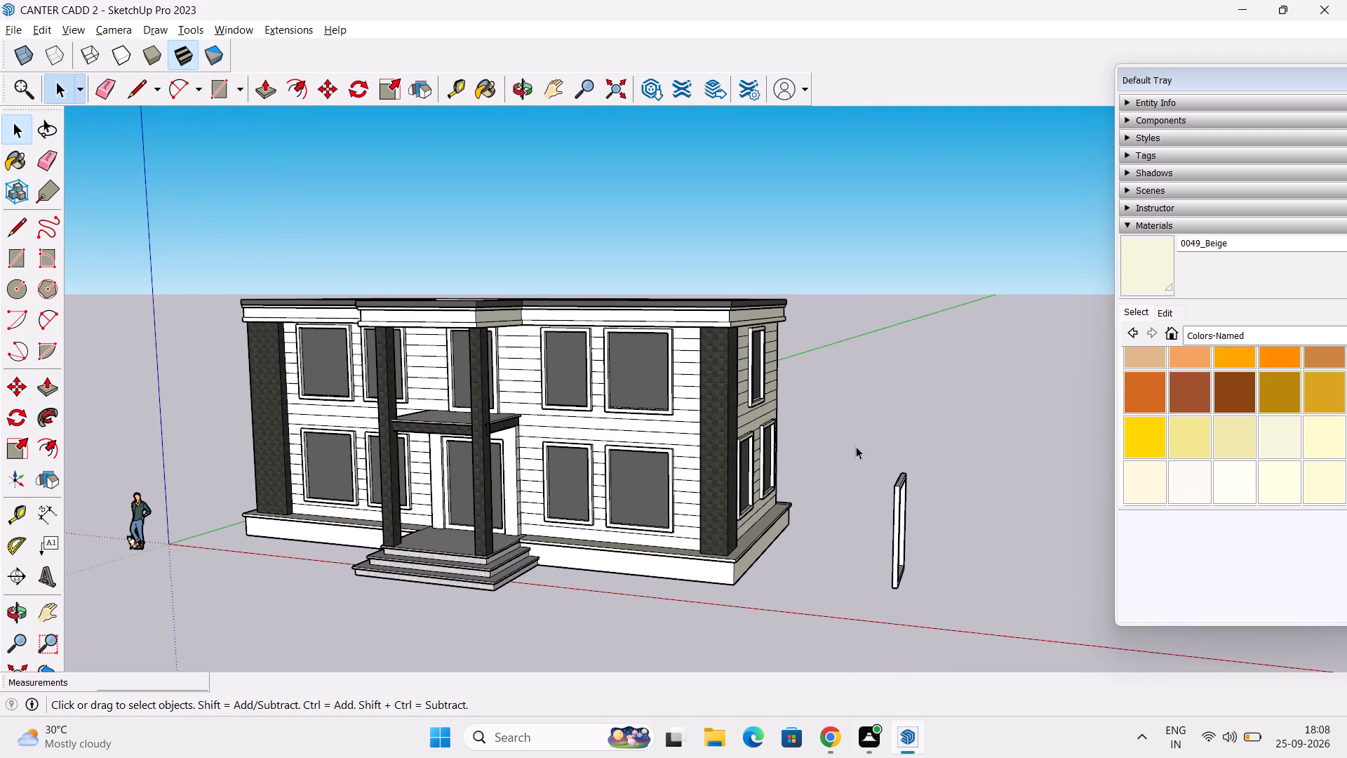
scroll(856, 446, down, 2)
middle_drag(839, 451, 728, 453)
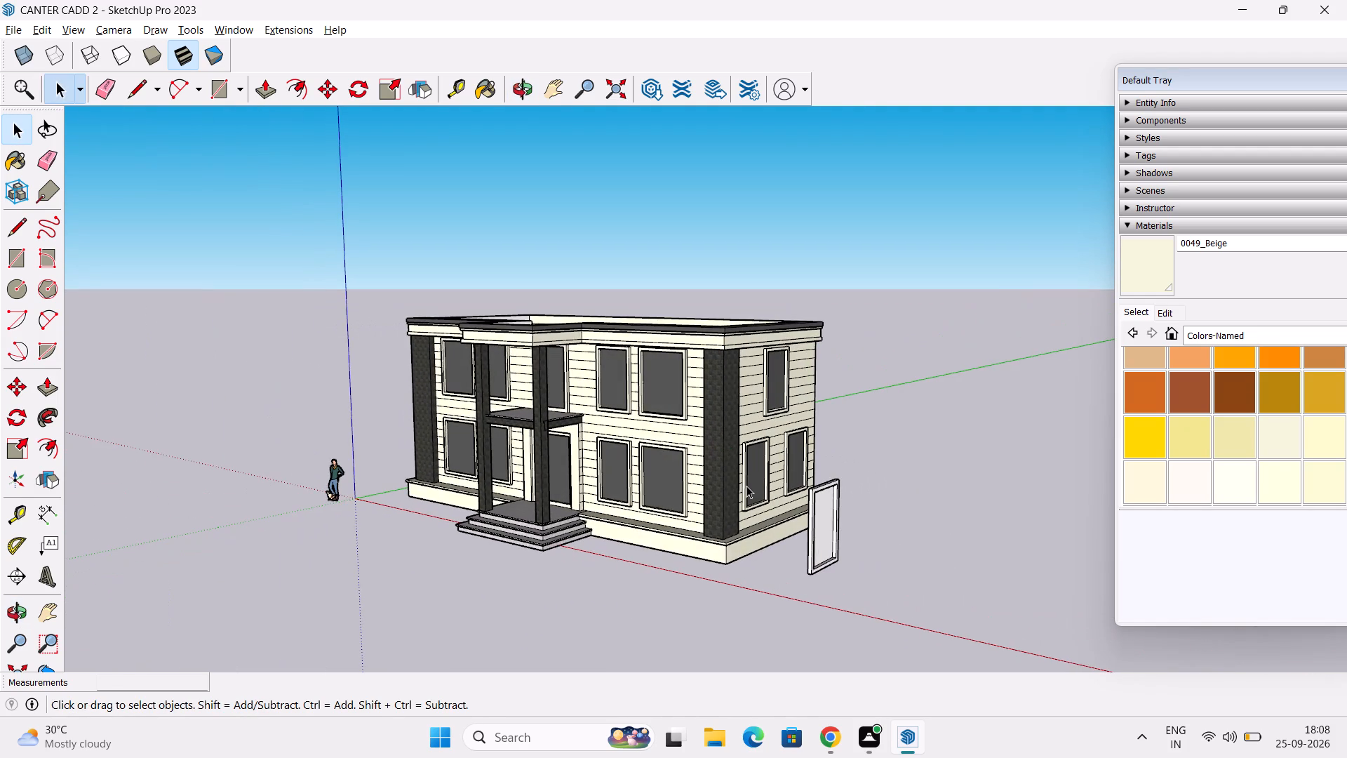
middle_drag(593, 472, 552, 547)
middle_drag(563, 522, 563, 444)
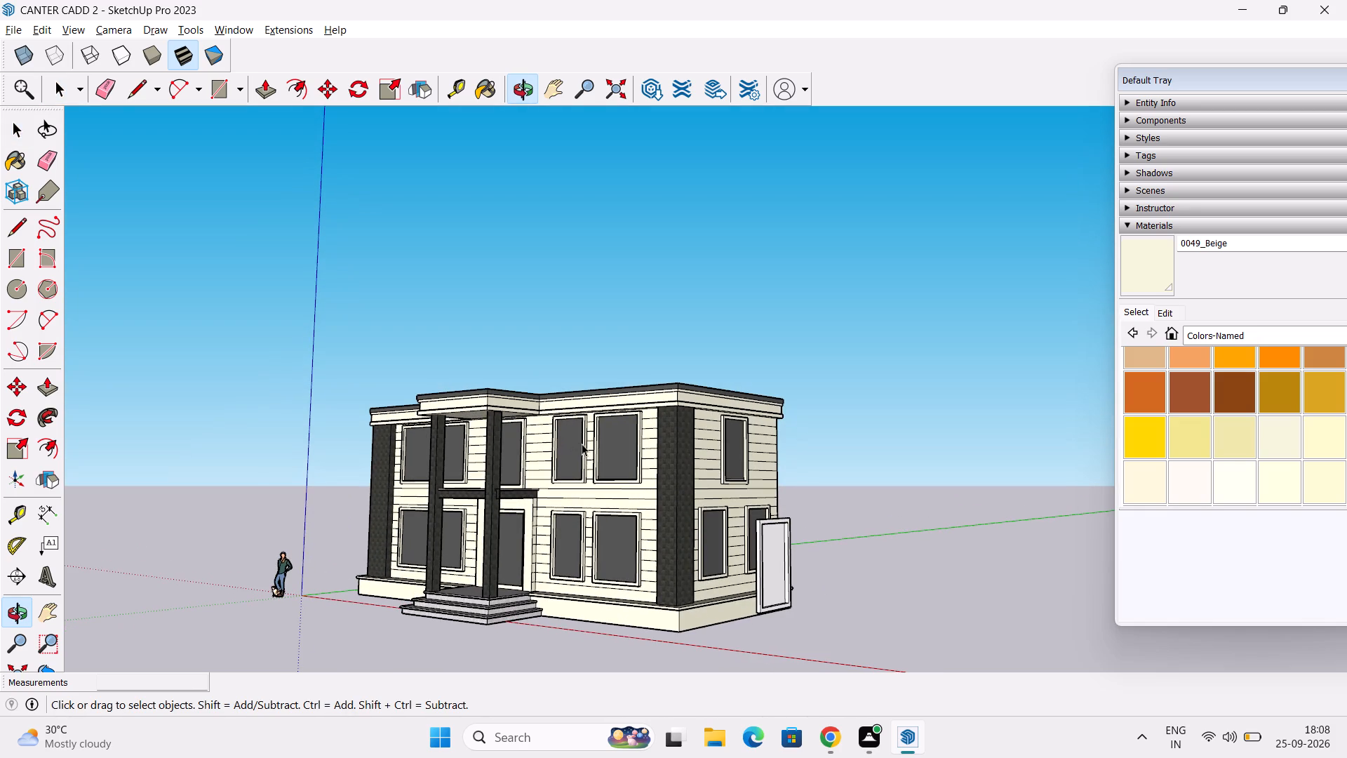
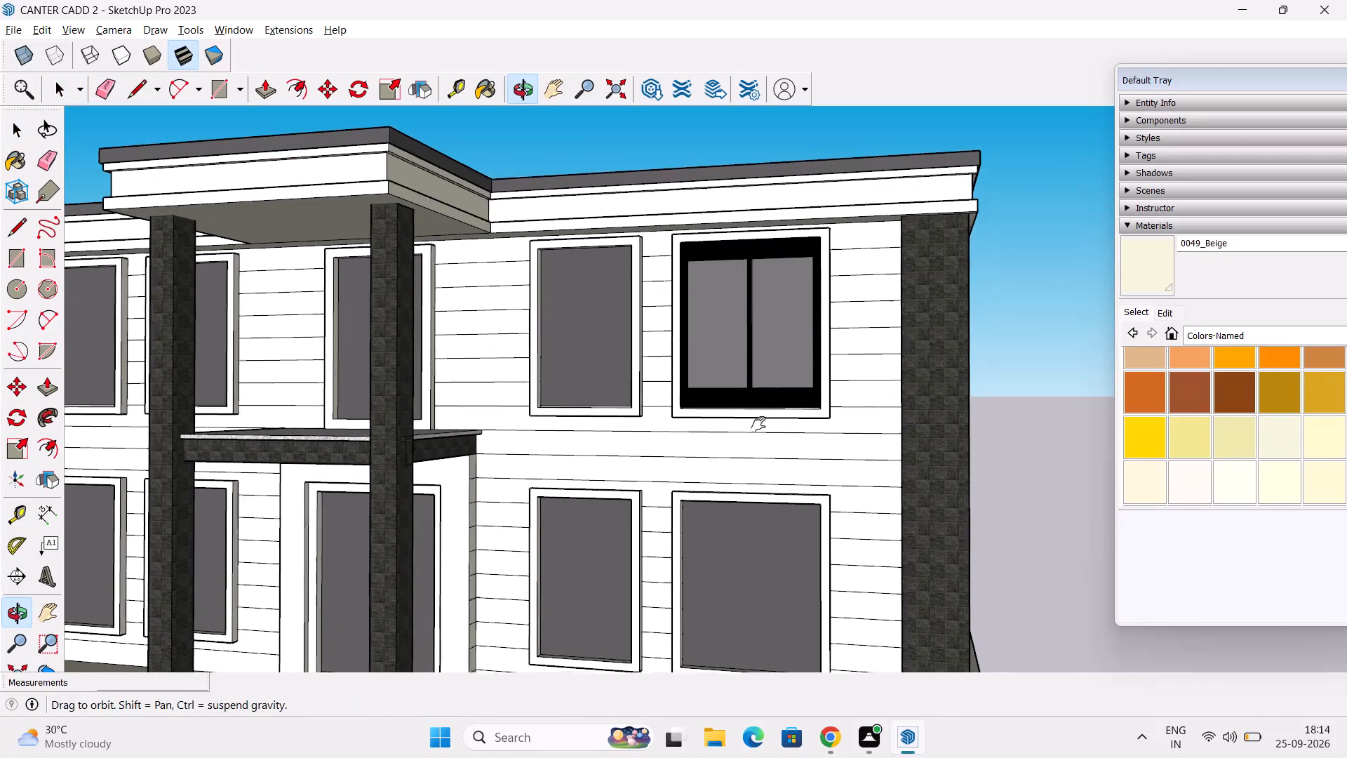
Move the black two-pane window in the upper-floor opening down about 5/8" so its lower corner meets the opening's corner.
click(723, 396)
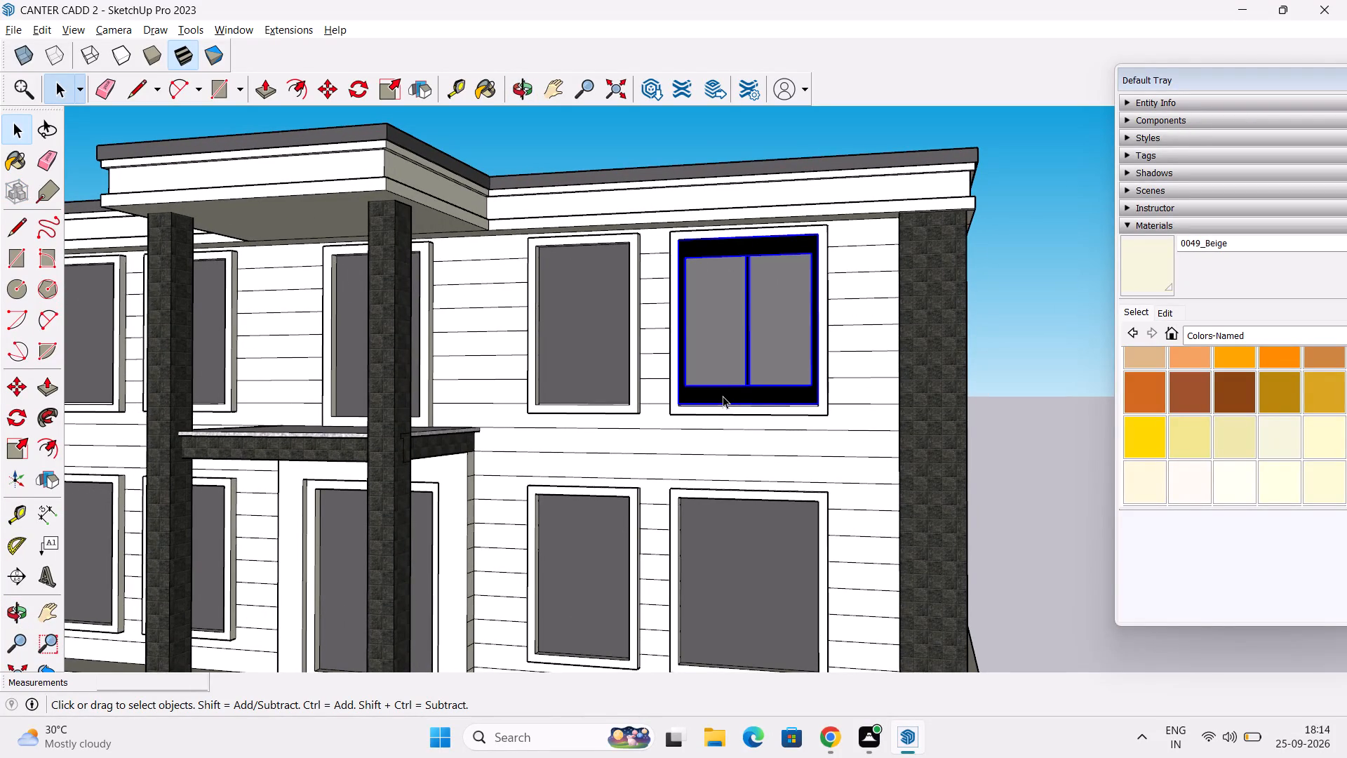
key(m)
scroll(819, 417, up, 2)
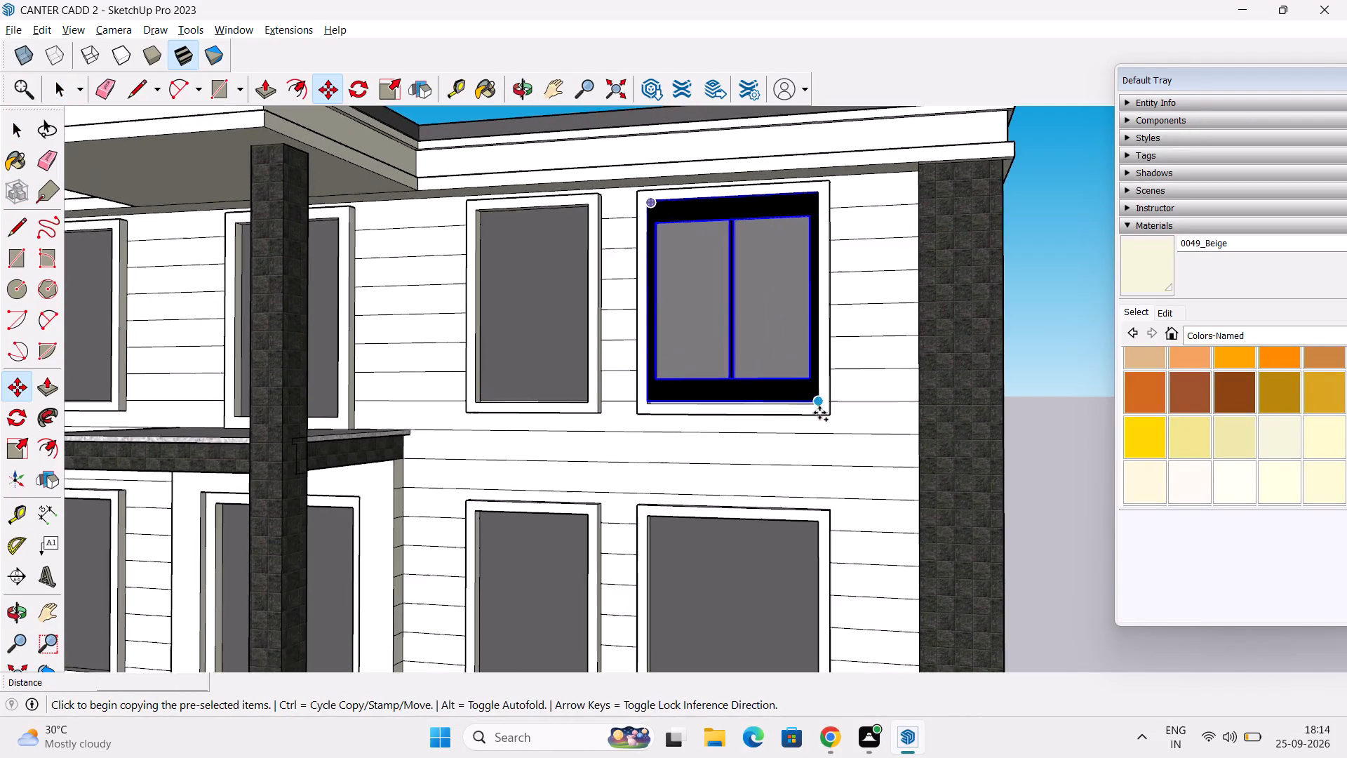
middle_drag(824, 405, 834, 520)
scroll(823, 470, up, 14)
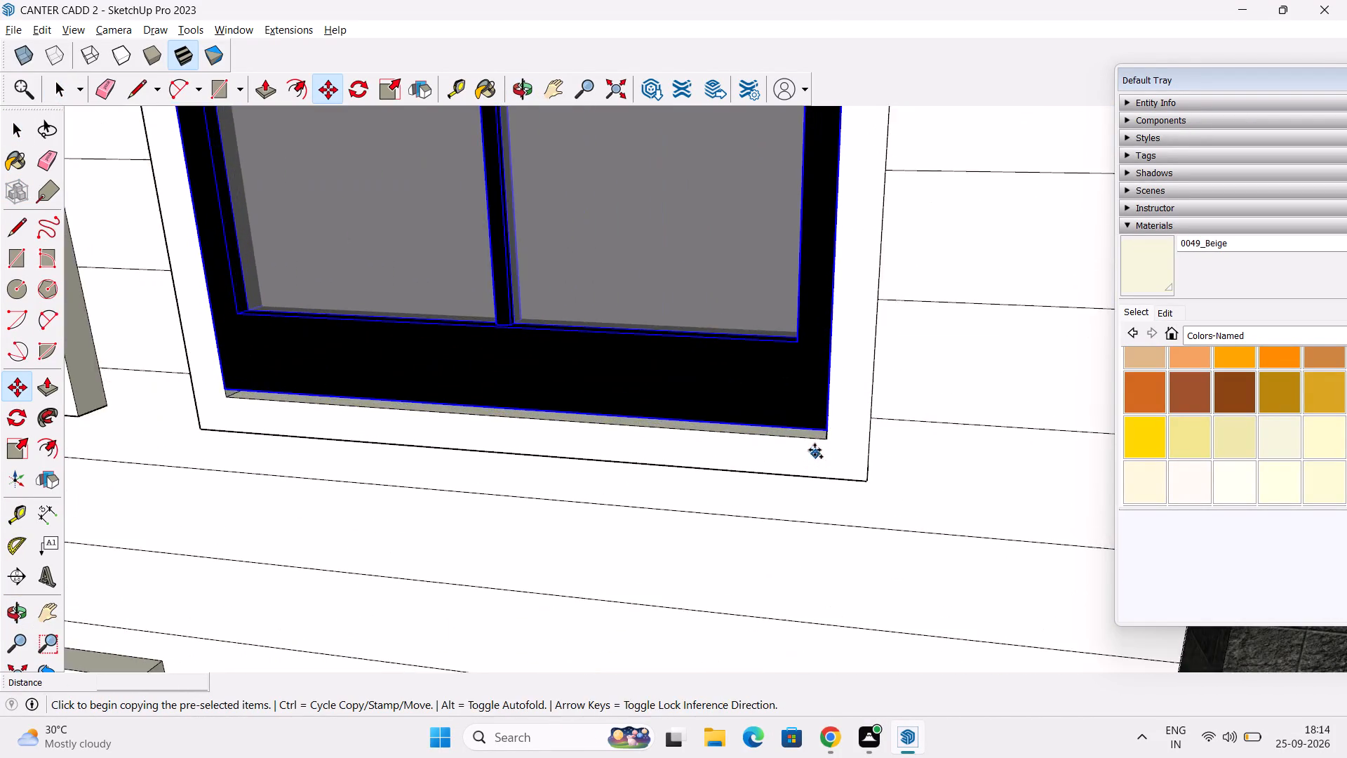
scroll(815, 450, up, 5)
middle_drag(819, 429, 994, 444)
middle_drag(840, 406, 846, 321)
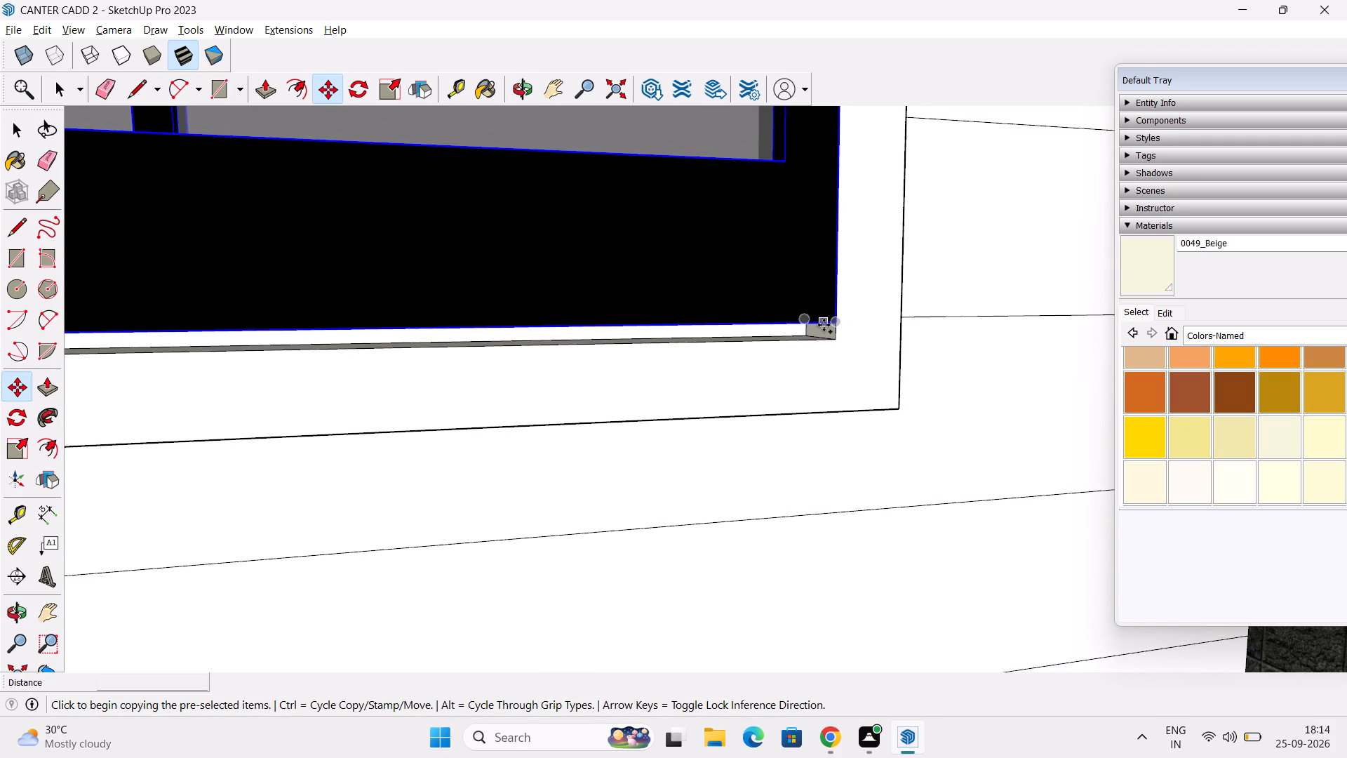
key(space)
scroll(822, 316, up, 1)
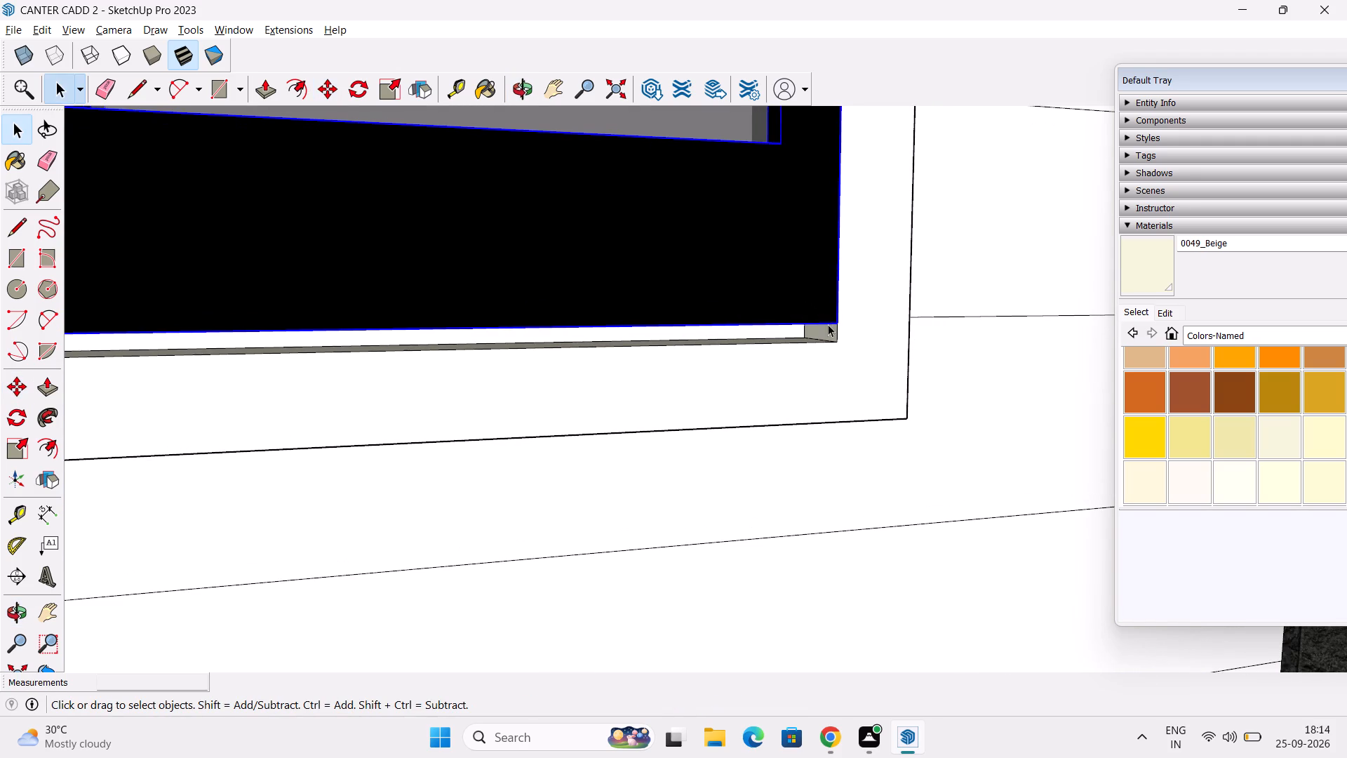
click(800, 301)
key(m)
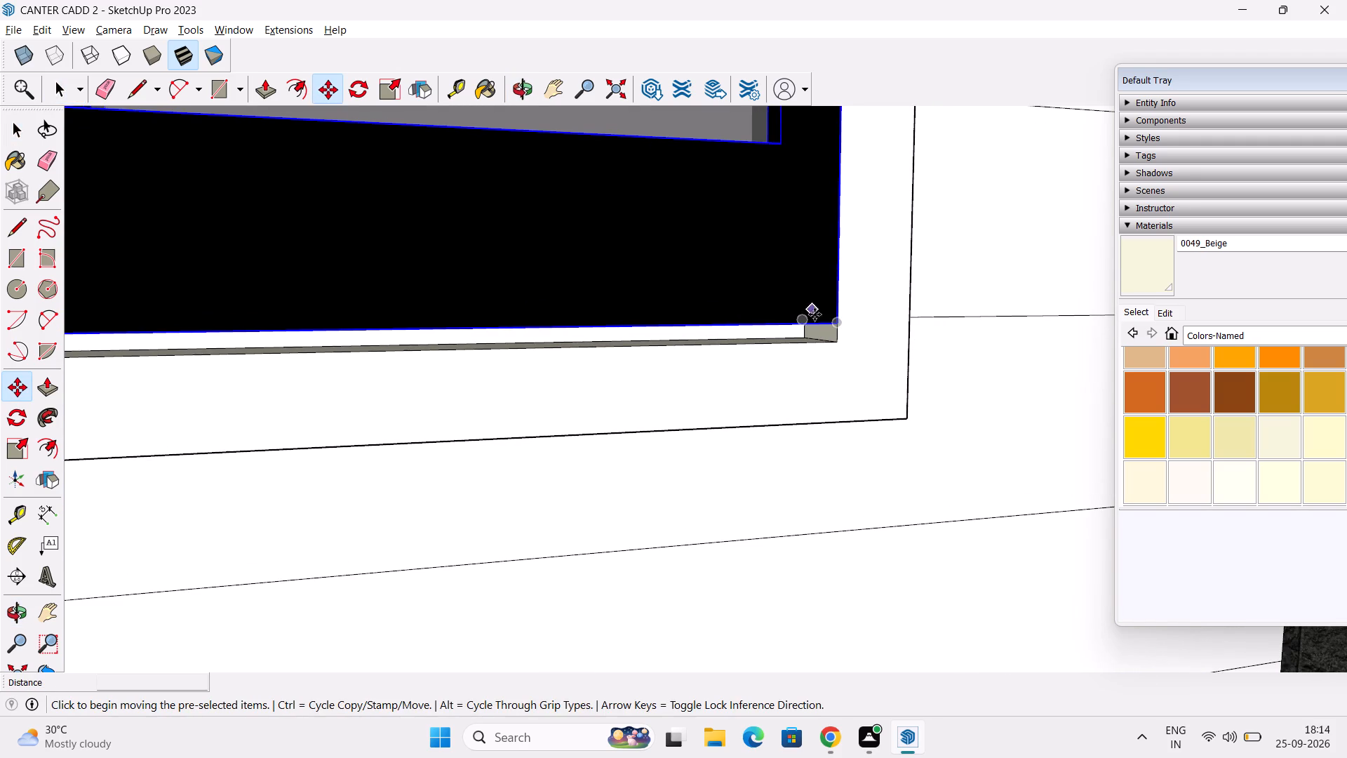
middle_drag(833, 329, 849, 397)
scroll(836, 403, up, 8)
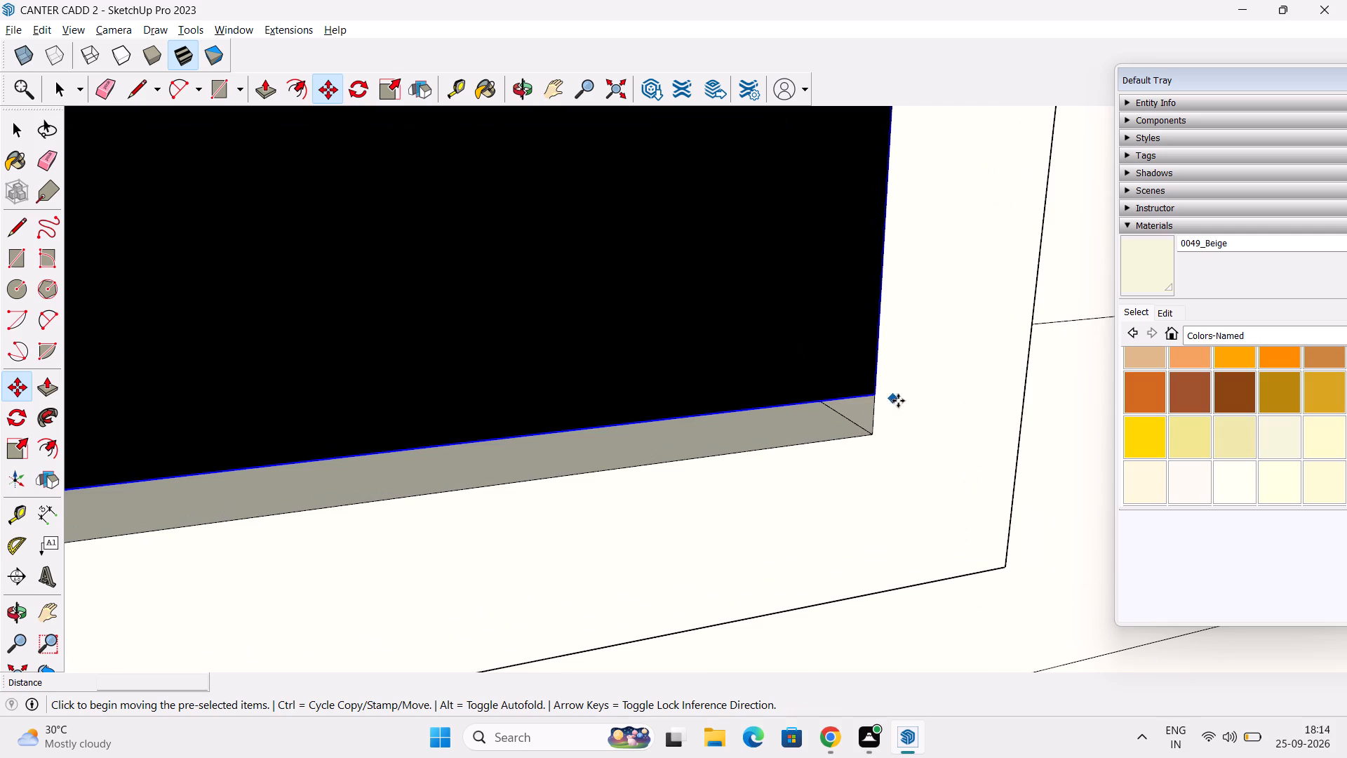
click(874, 395)
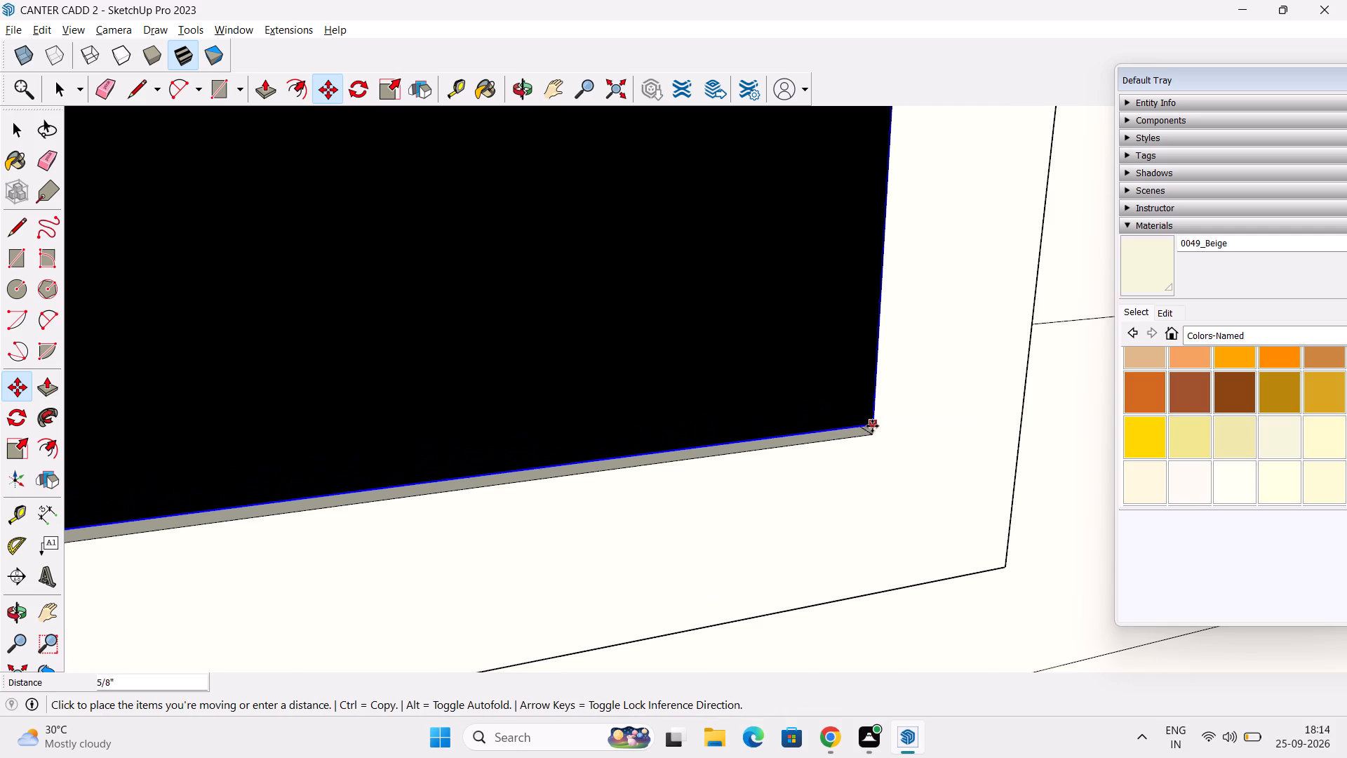
click(872, 430)
Move the upper-floor window back about 13/16" into its opening along the recess's corner edge.
scroll(873, 422, down, 2)
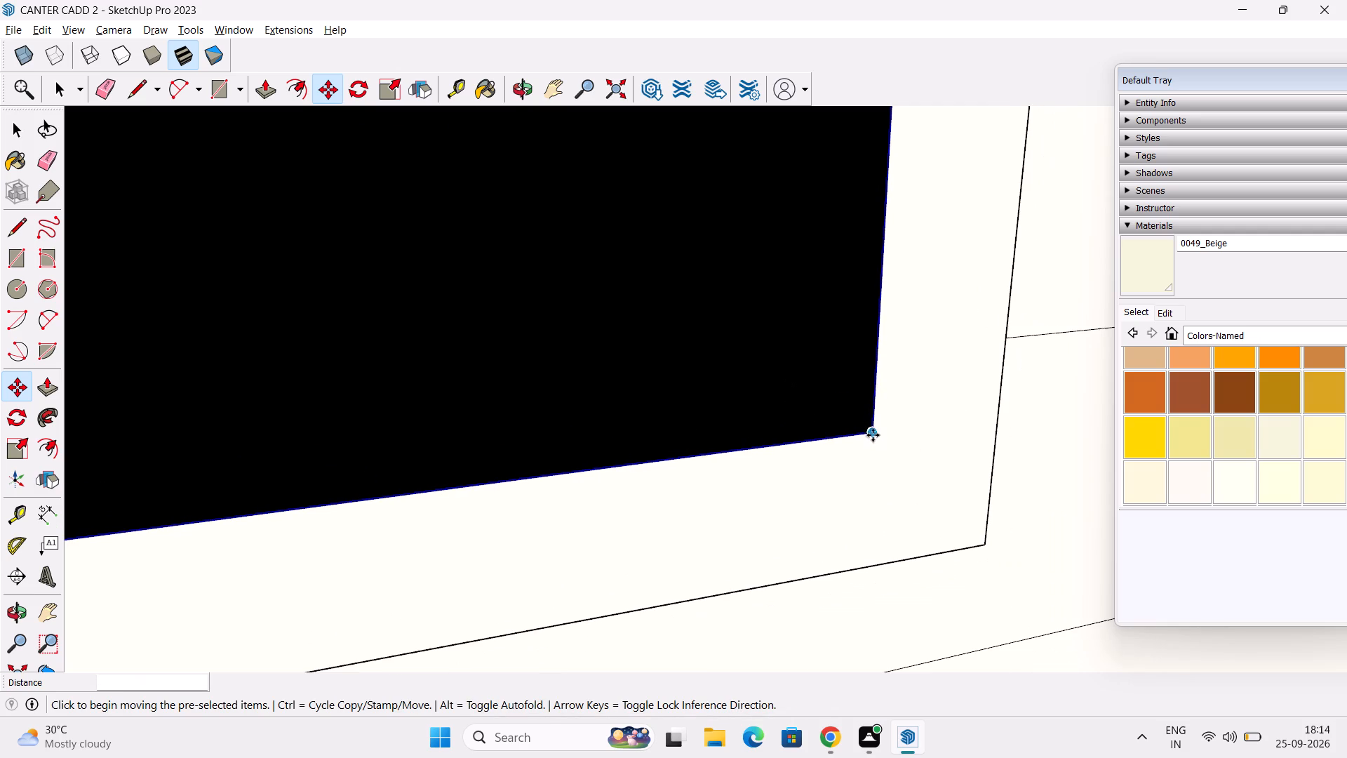
click(873, 434)
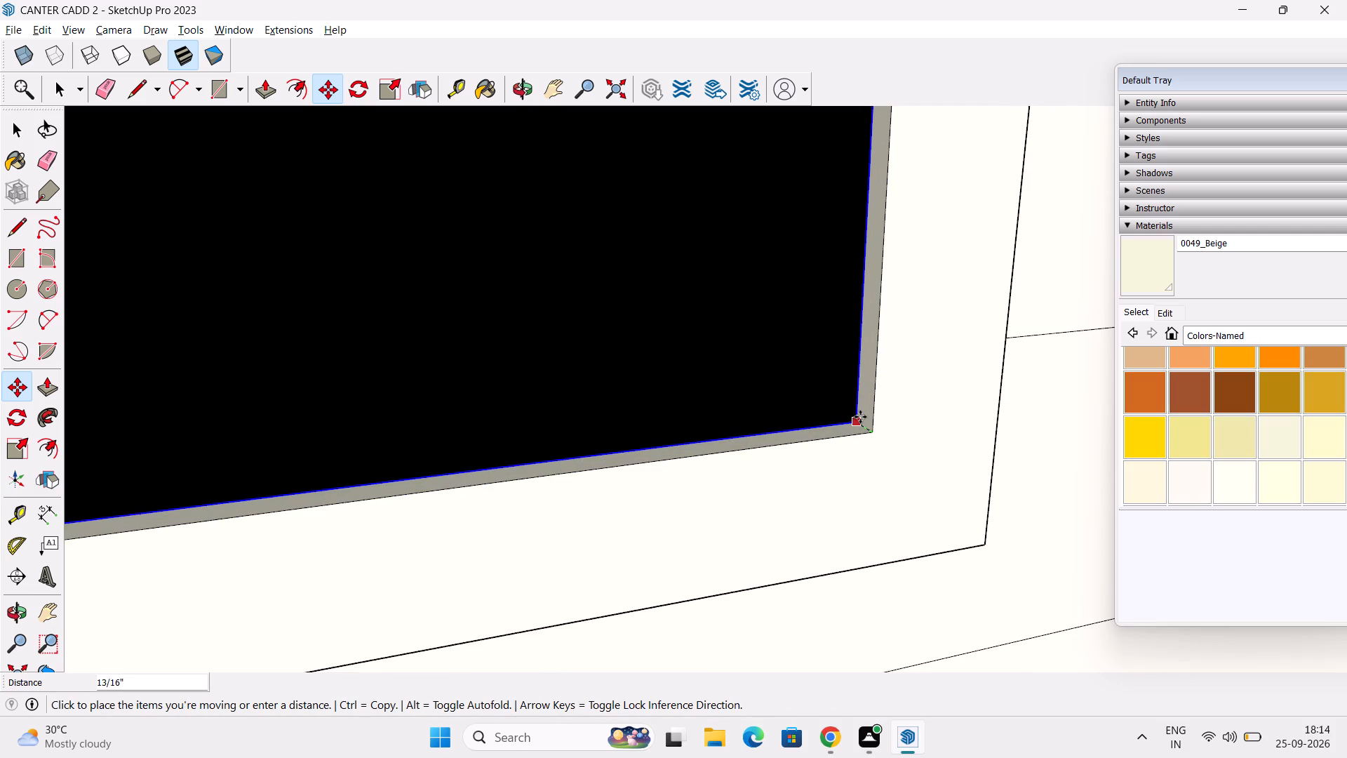
click(860, 417)
scroll(853, 430, down, 2)
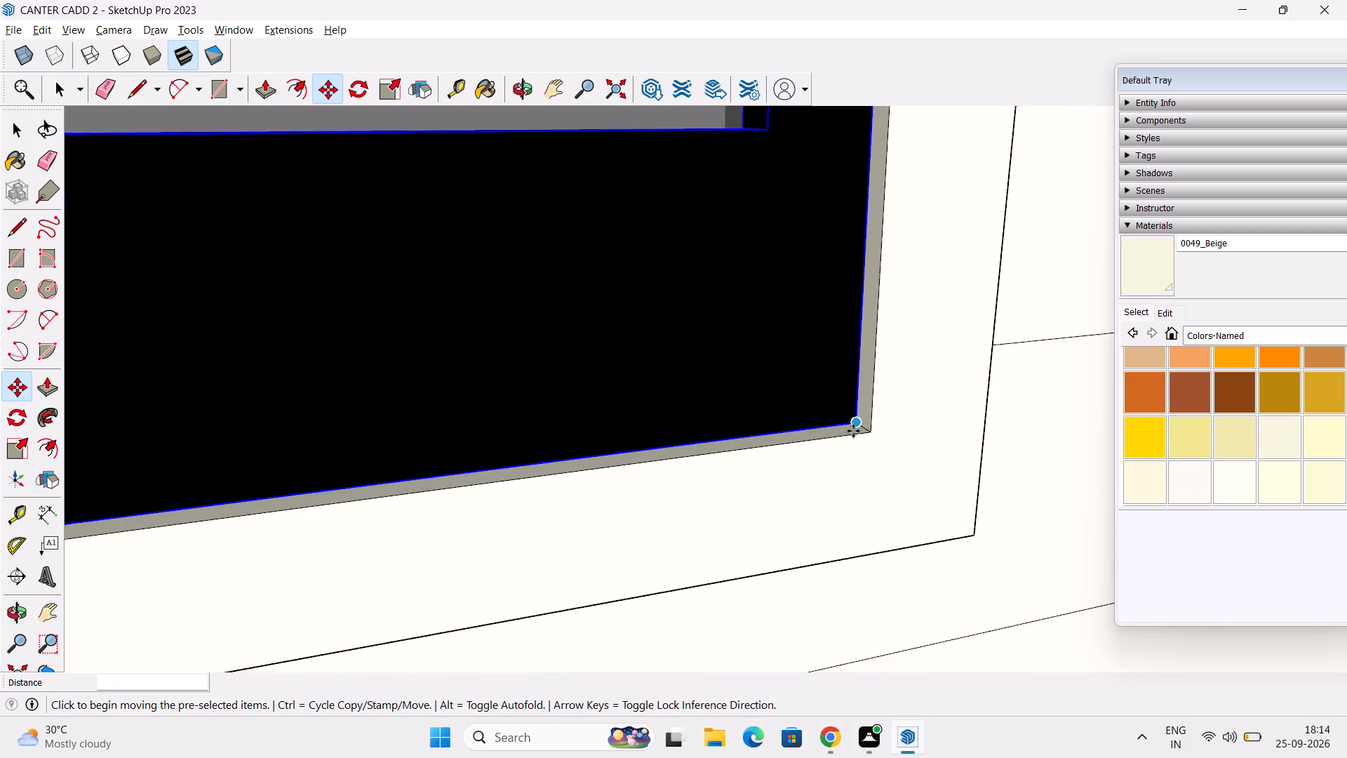
Copy the upper-floor window 10' straight down into the matching ground-floor opening, snapping to its lower corner.
scroll(853, 431, down, 14)
middle_drag(855, 434, 741, 517)
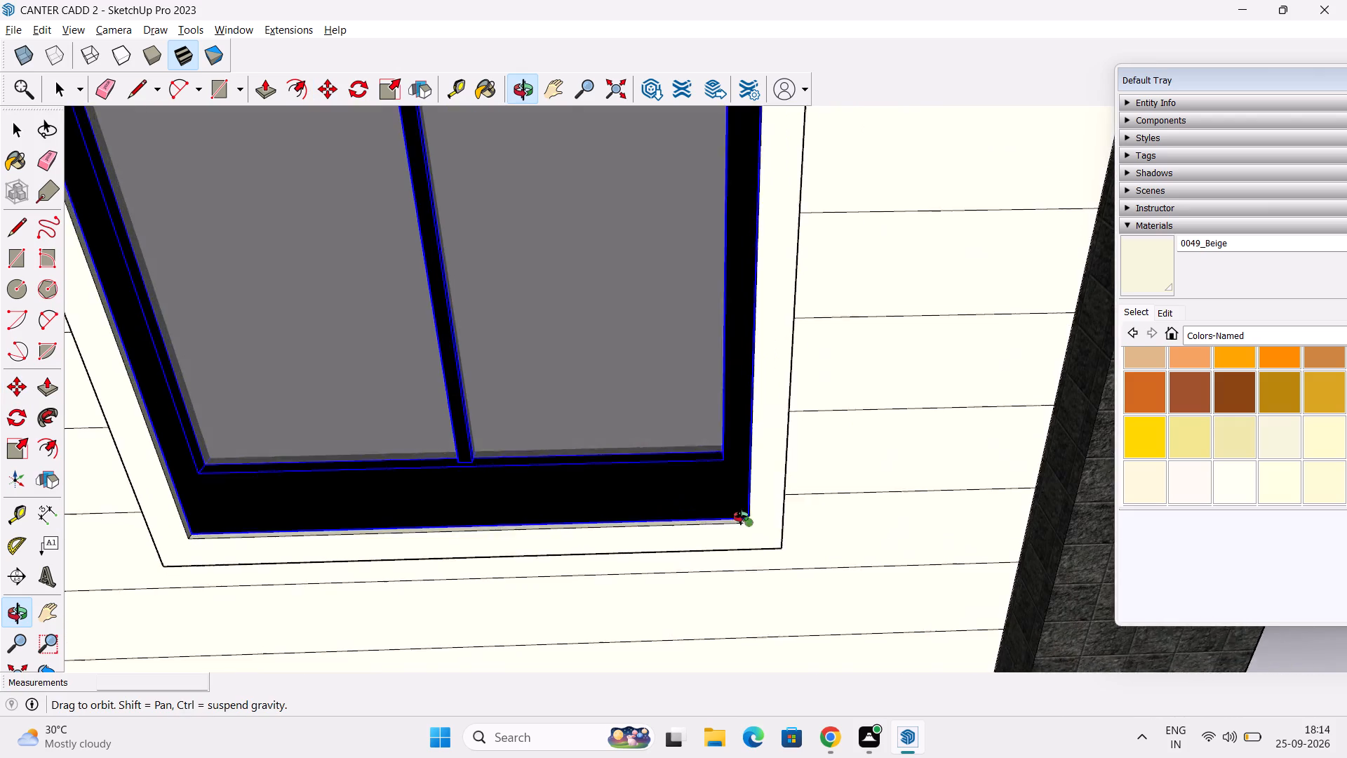
middle_drag(741, 517, 736, 474)
scroll(744, 448, down, 2)
middle_drag(743, 465, 766, 411)
scroll(760, 432, down, 3)
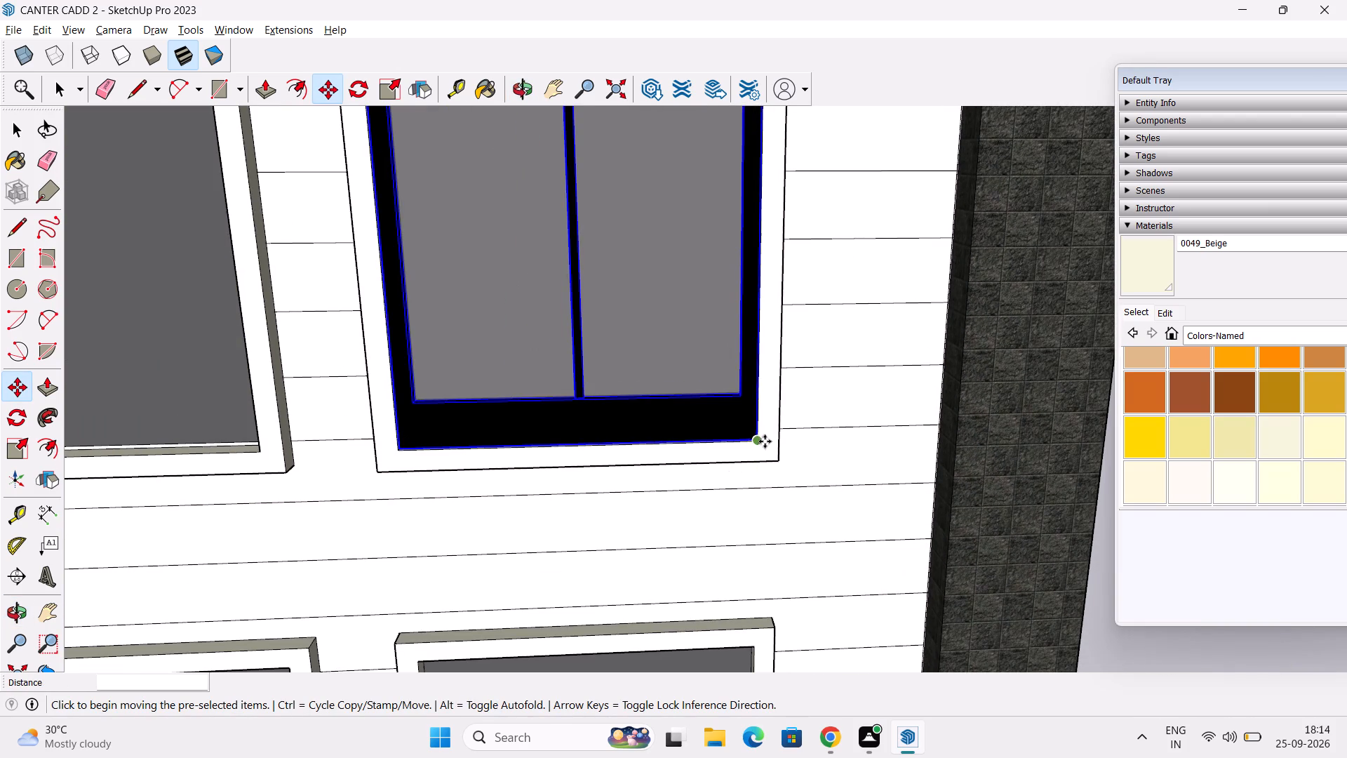
click(753, 441)
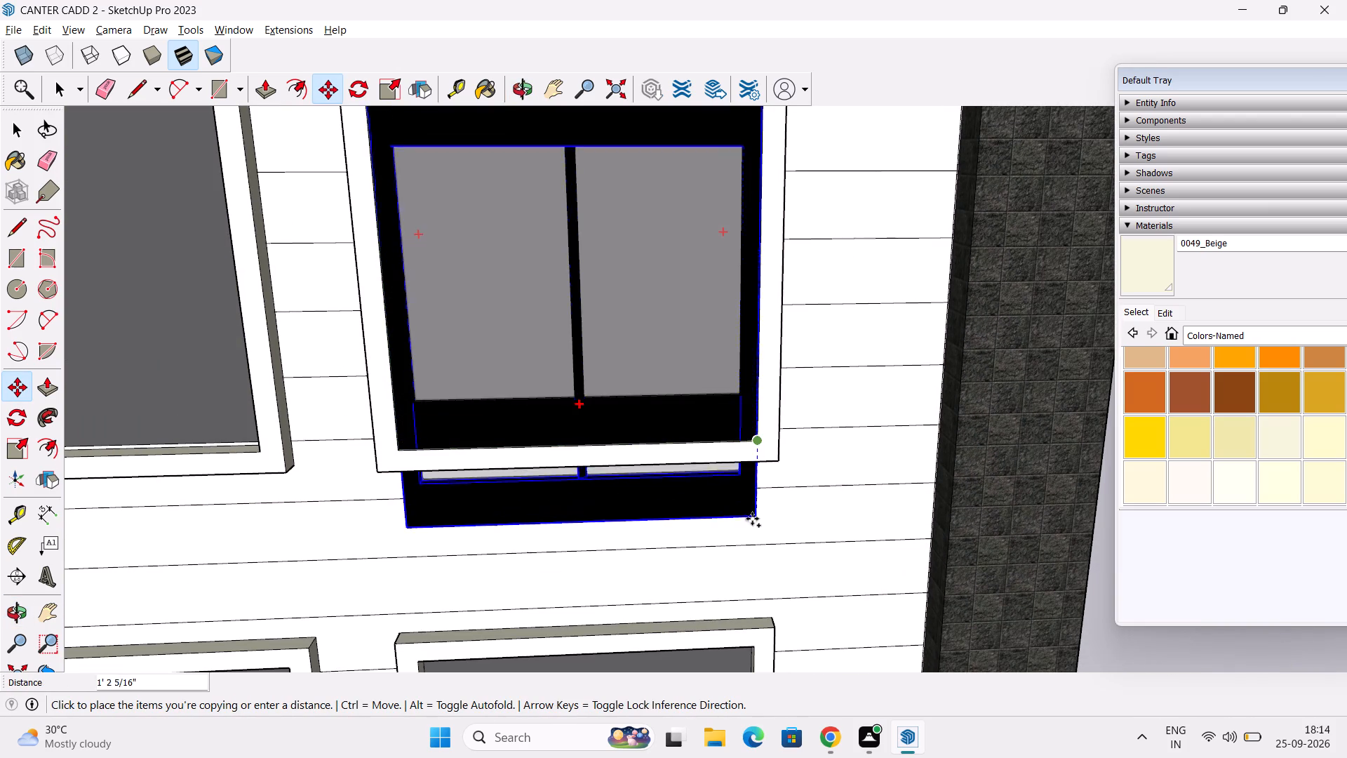
middle_drag(750, 645, 749, 204)
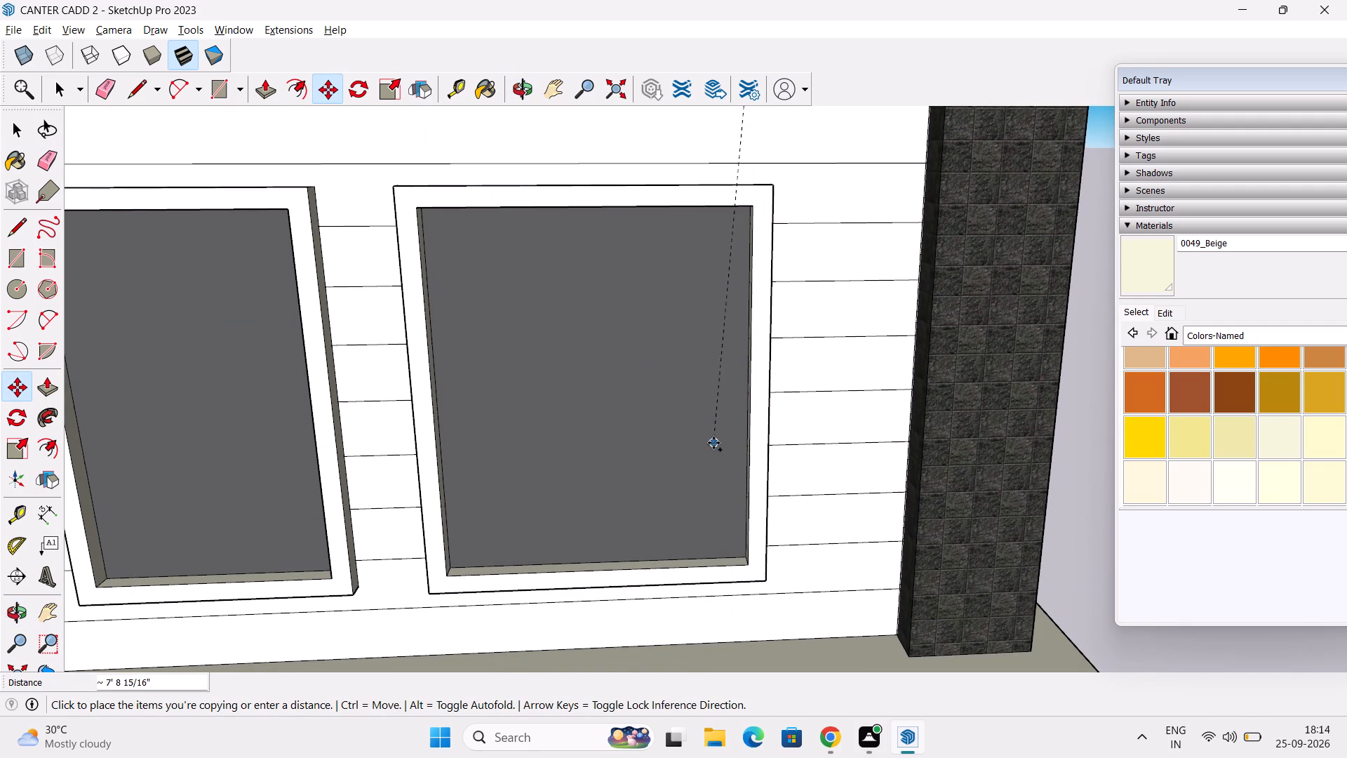
scroll(736, 546, up, 5)
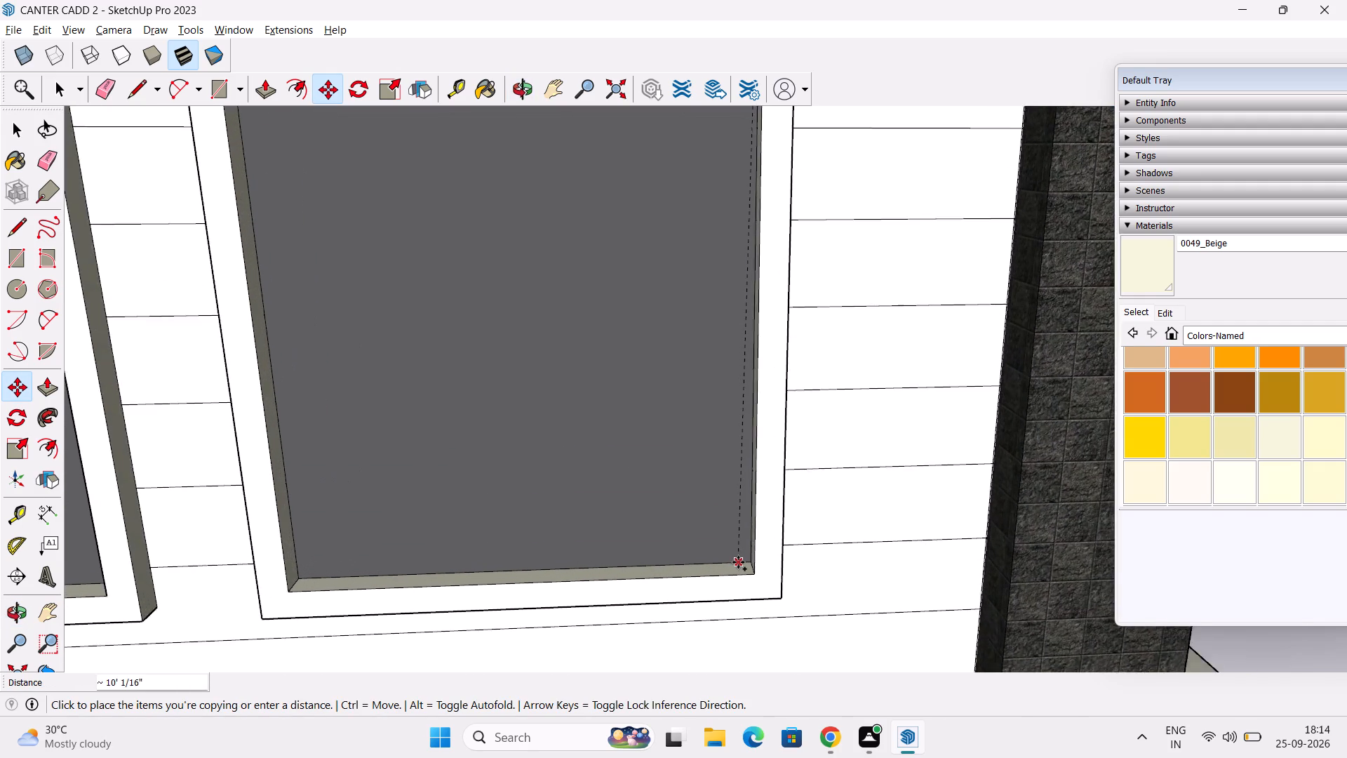
scroll(738, 562, up, 1)
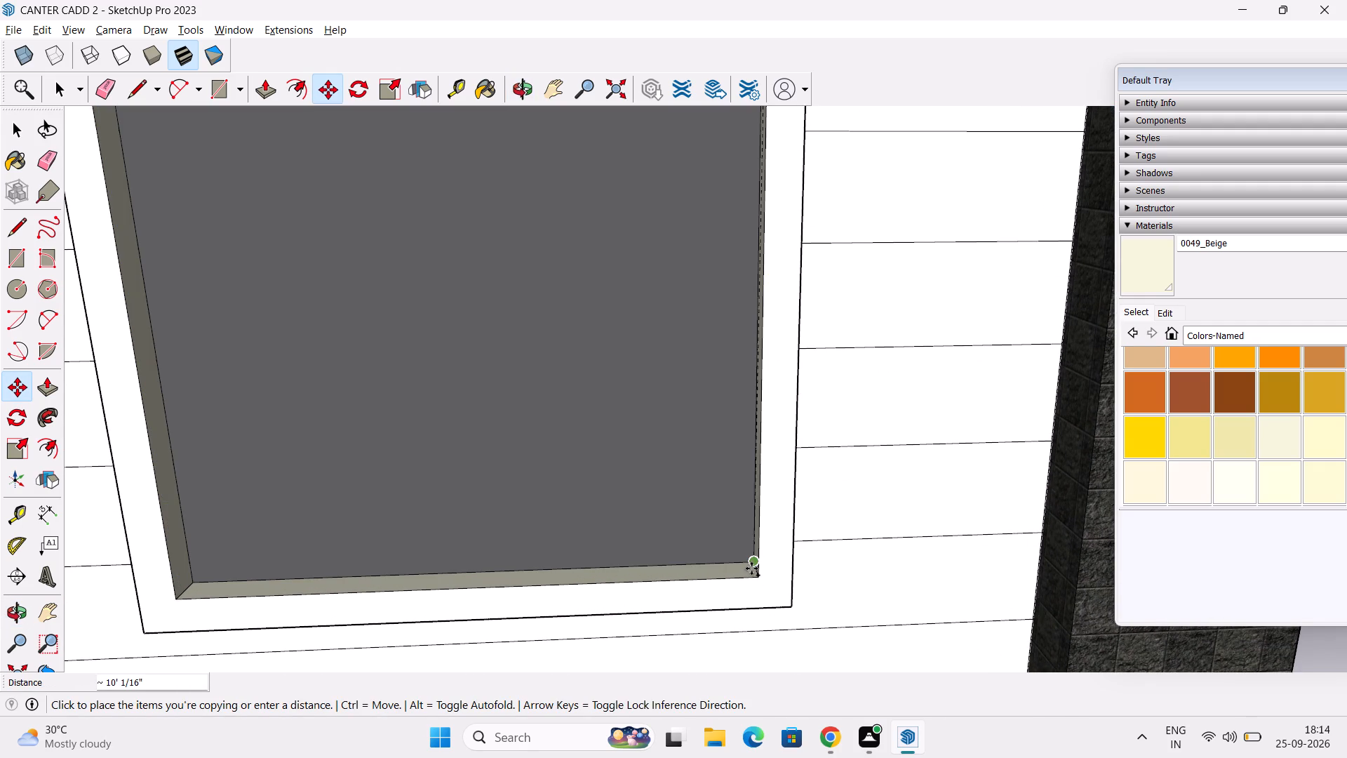
scroll(751, 571, up, 6)
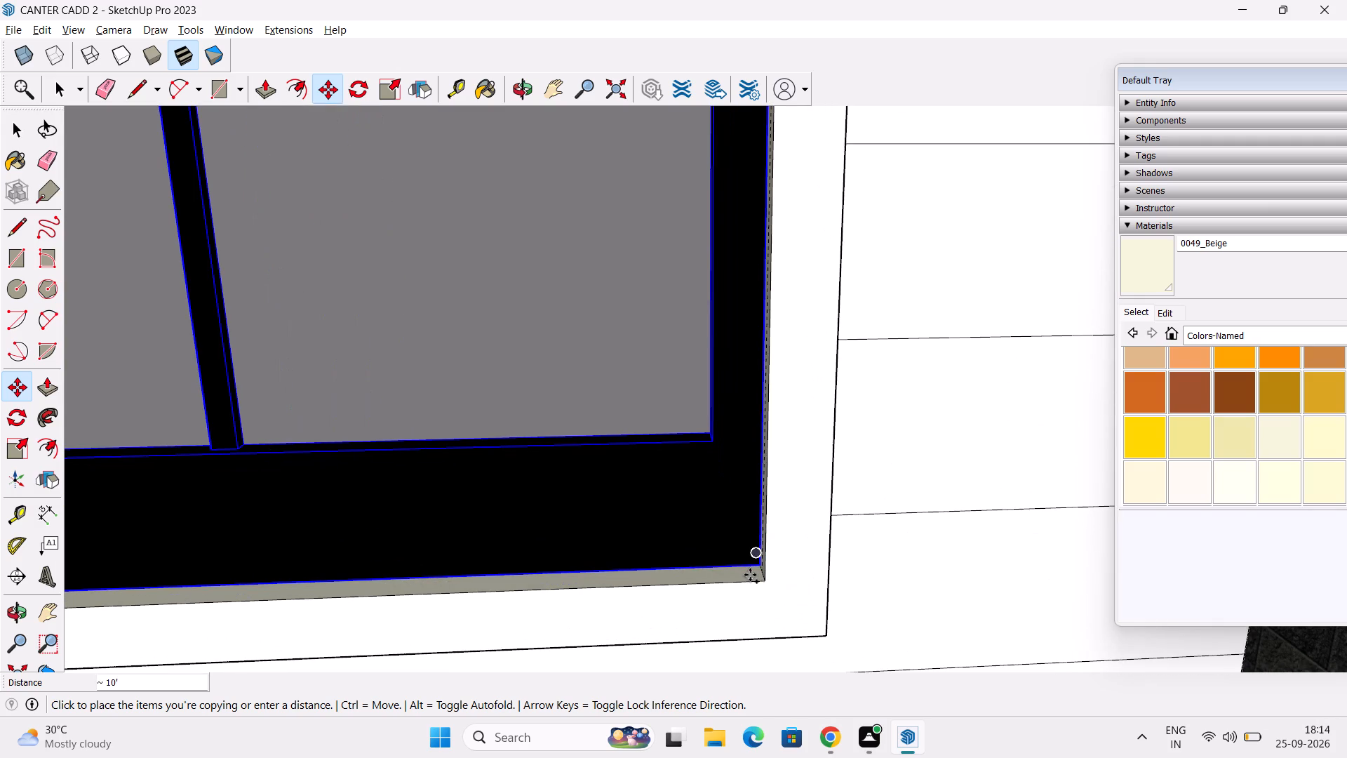
middle_drag(749, 575, 803, 527)
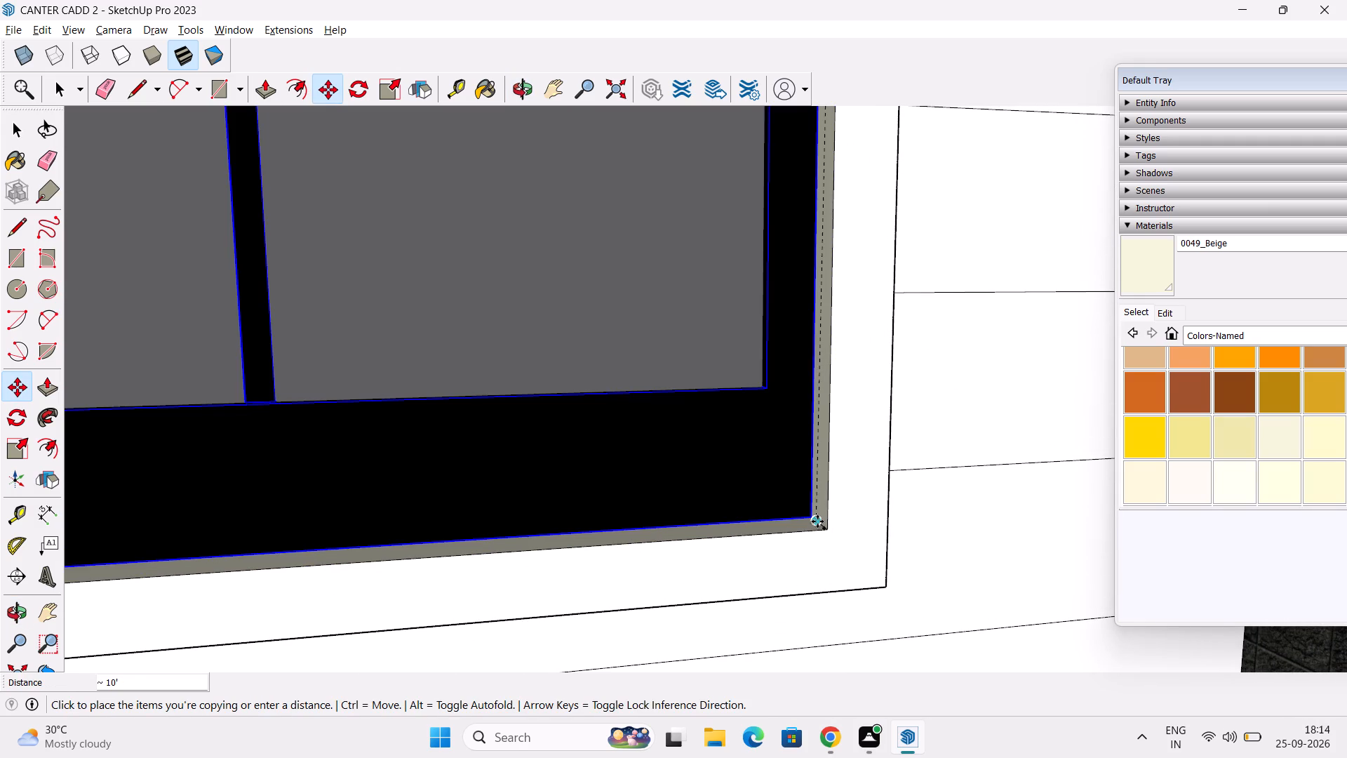
scroll(817, 521, up, 3)
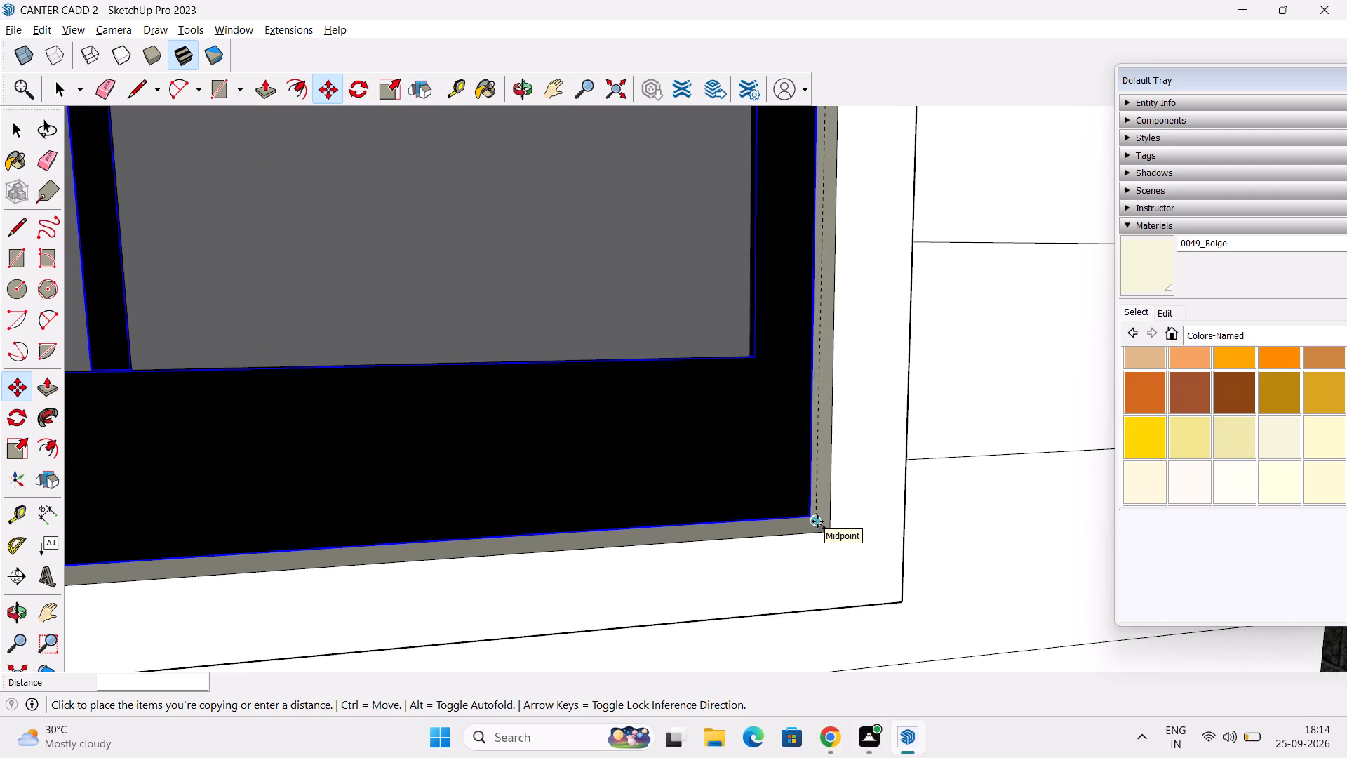
scroll(817, 521, up, 13)
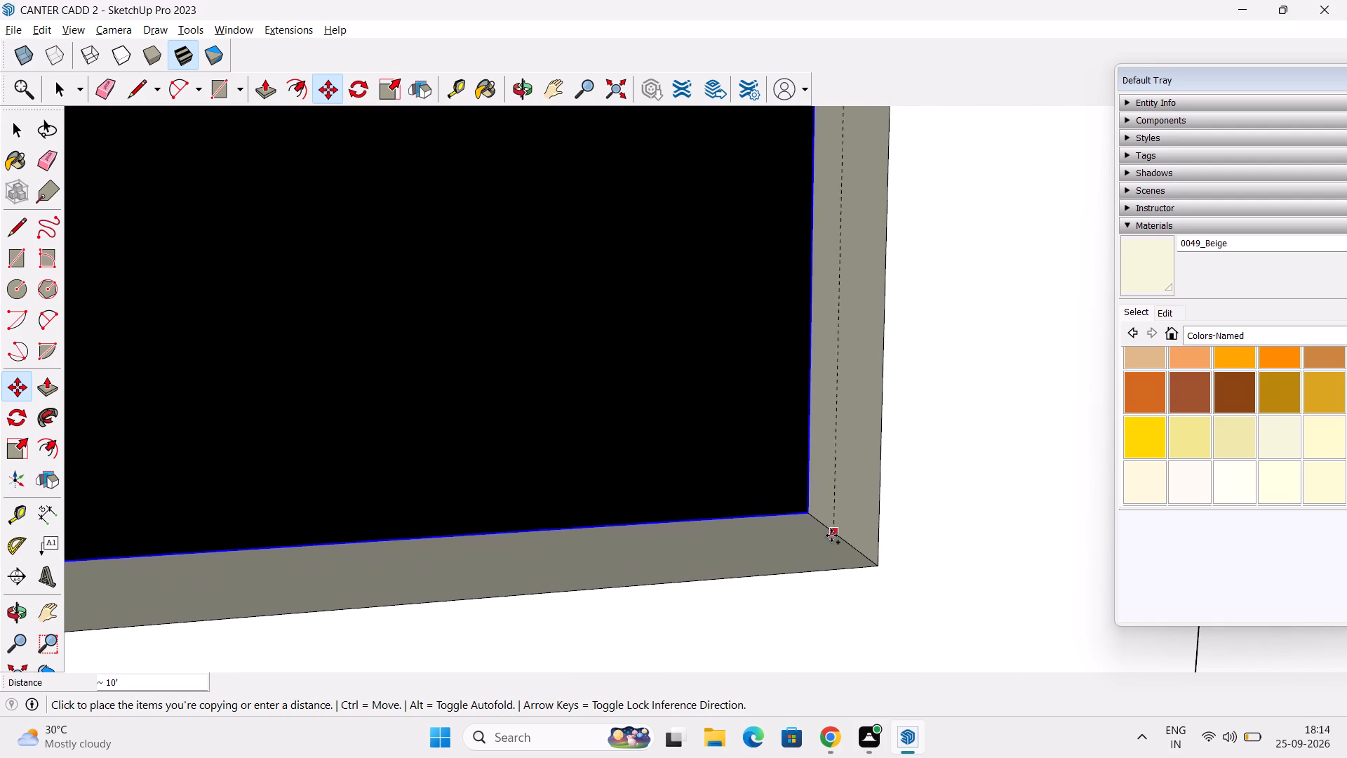
click(874, 565)
scroll(874, 557, down, 4)
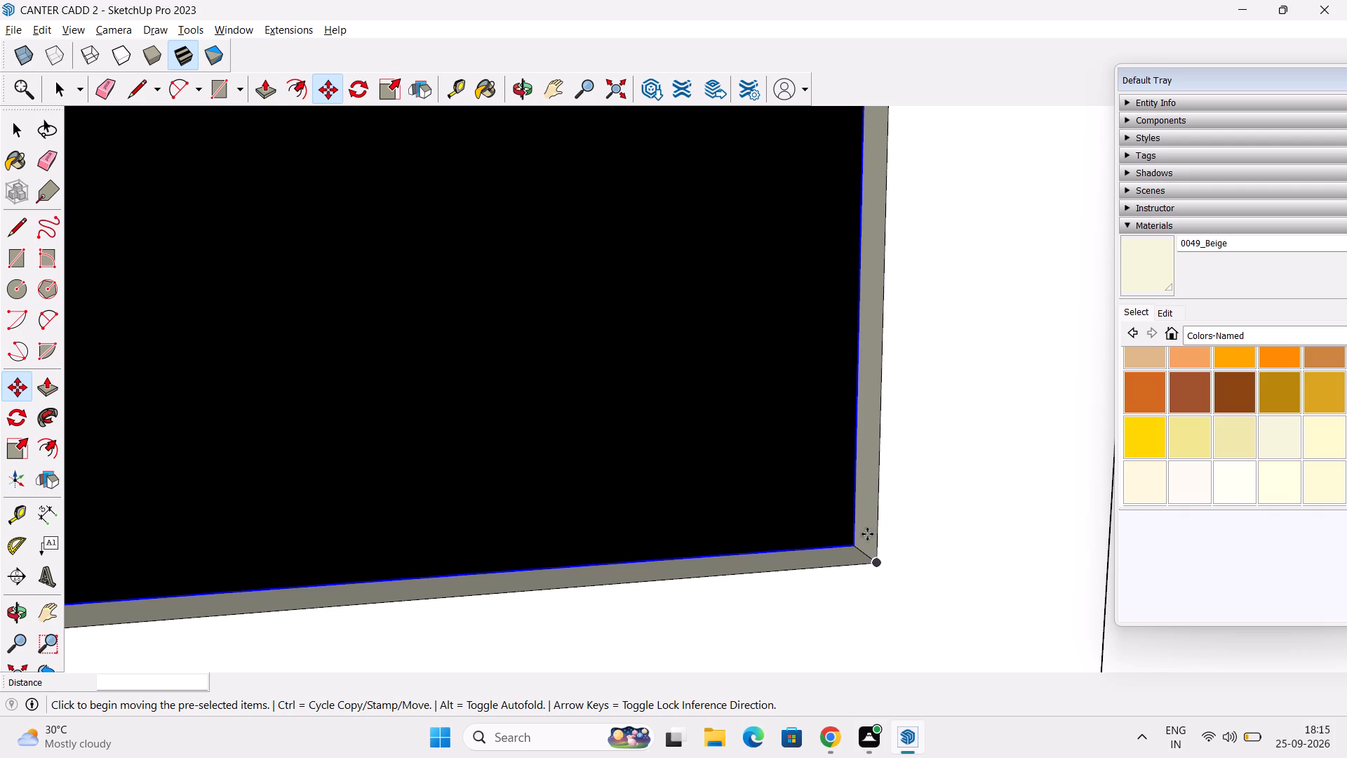
scroll(852, 546, down, 4)
key(space)
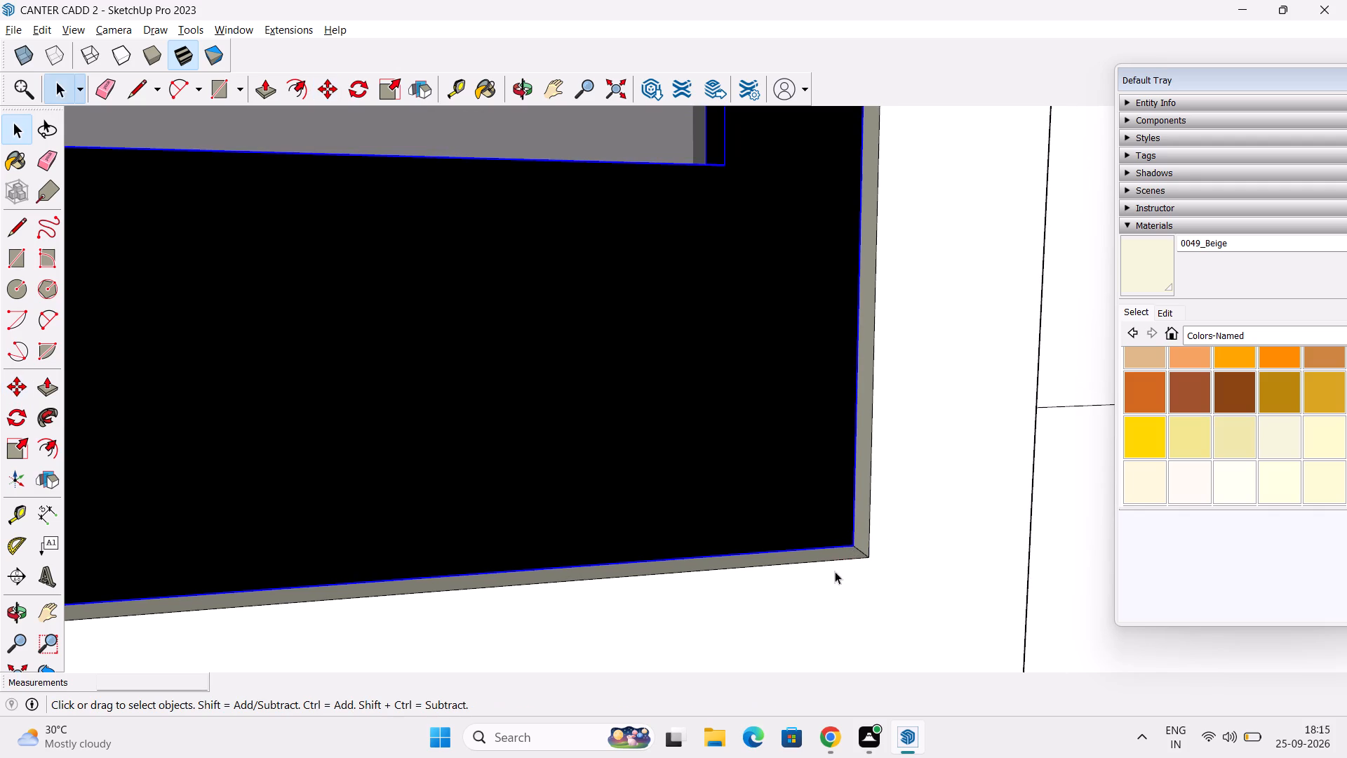
Scale the copied ground-floor window vertically by about 1.01 so its top edge reaches the top of the opening.
scroll(840, 554, down, 20)
scroll(840, 554, down, 4)
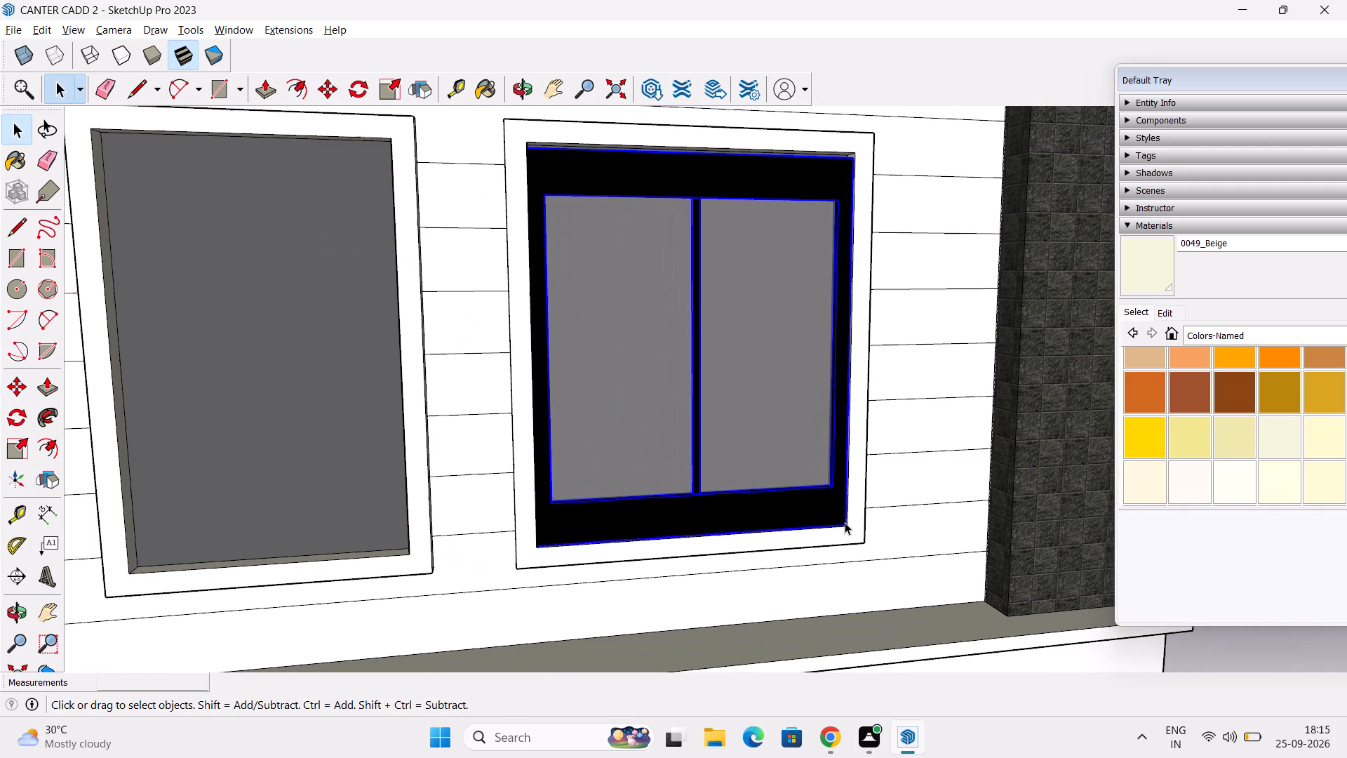
middle_drag(845, 522, 846, 476)
scroll(750, 369, up, 3)
middle_drag(729, 297, 662, 424)
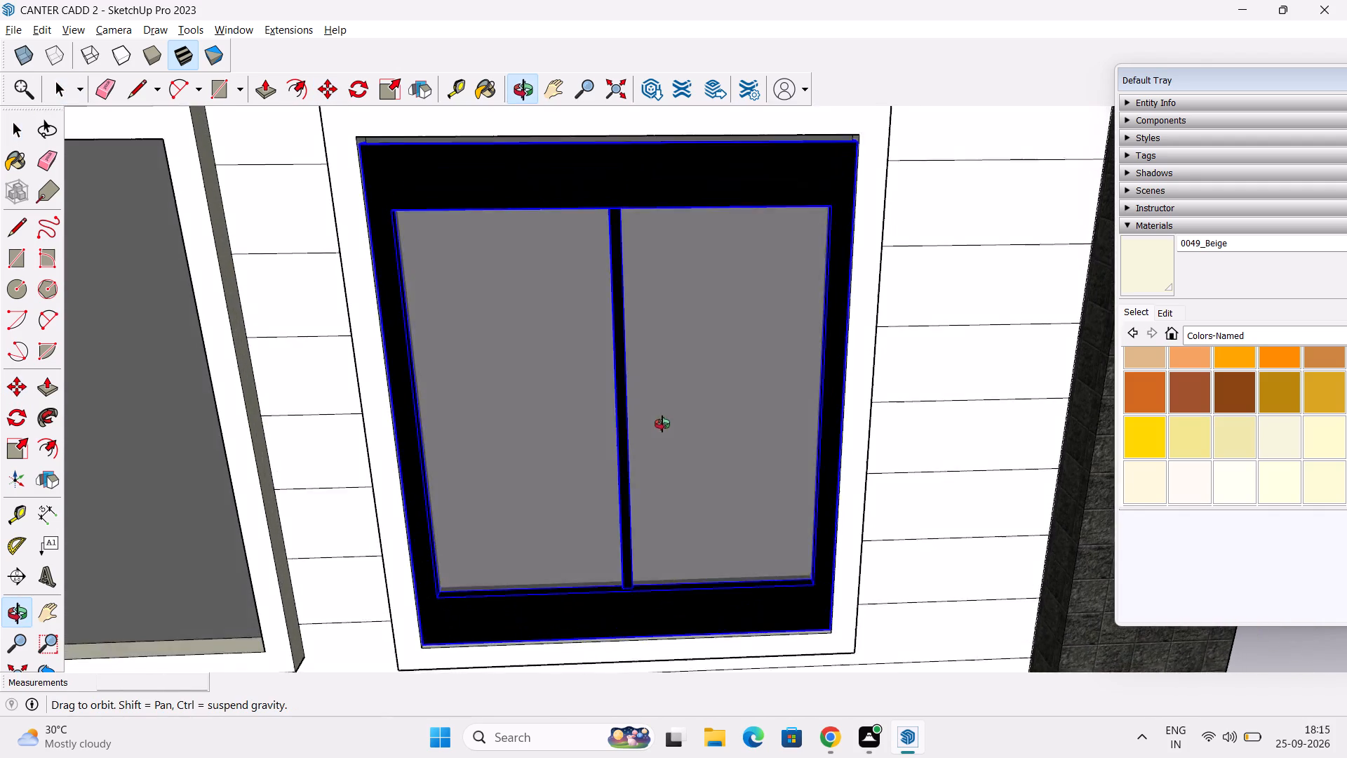
middle_drag(662, 424, 636, 484)
scroll(541, 197, up, 5)
middle_drag(528, 293, 557, 209)
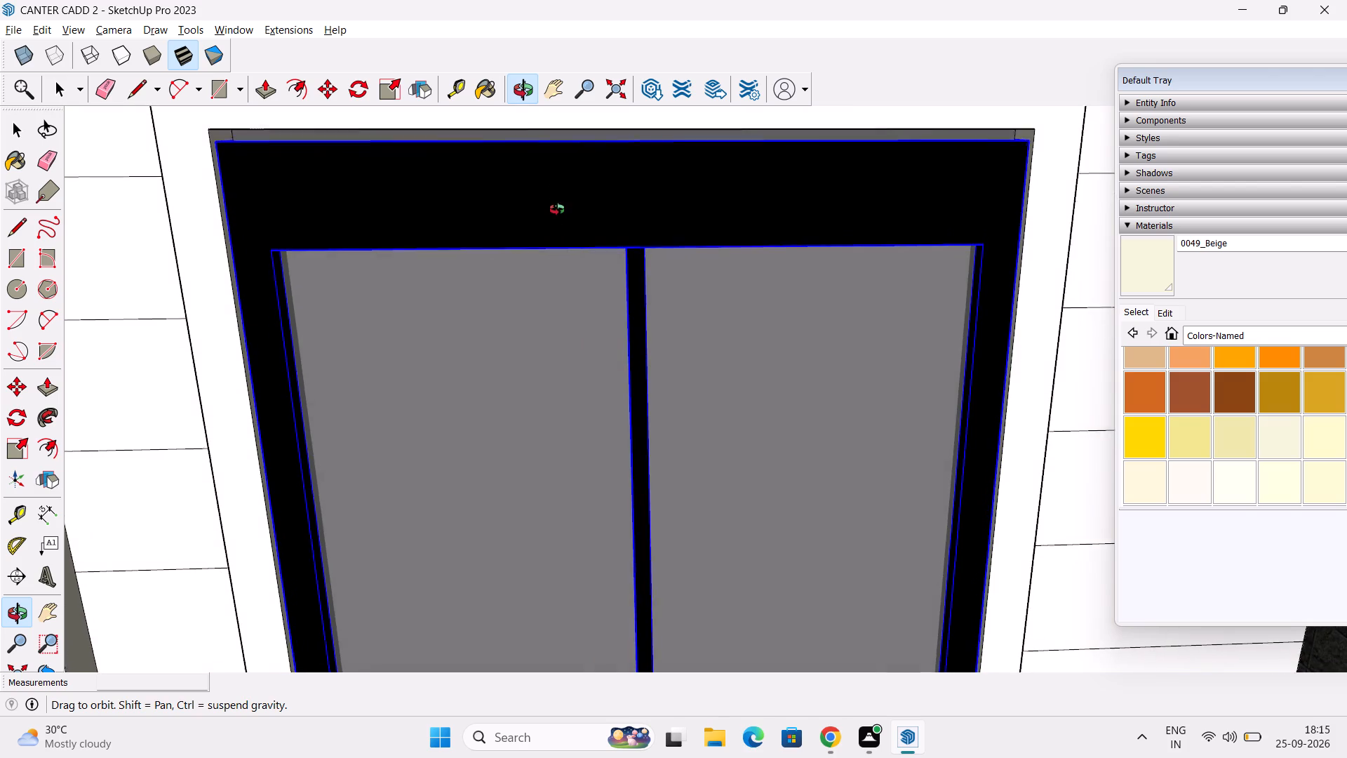
middle_drag(557, 209, 561, 199)
shift+middle_drag(561, 199, 542, 341)
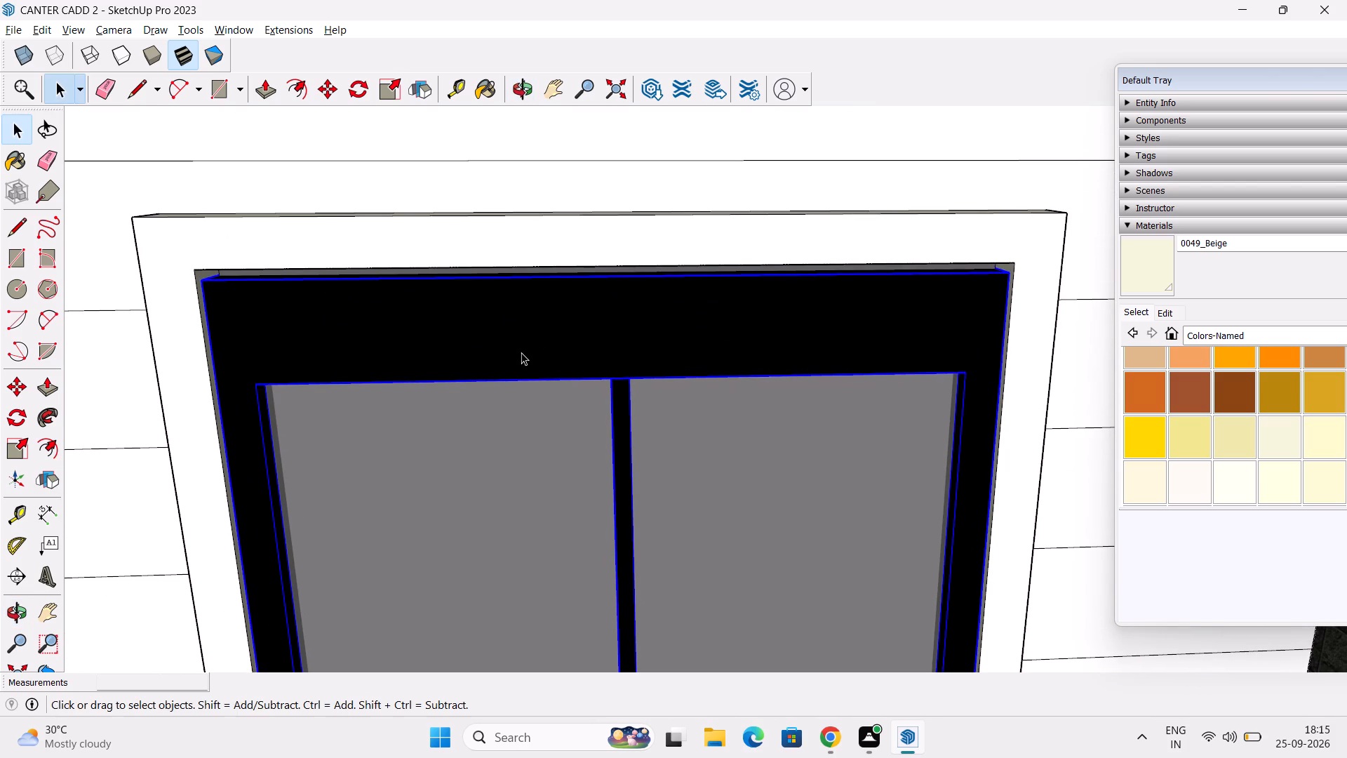
click(521, 352)
click(20, 455)
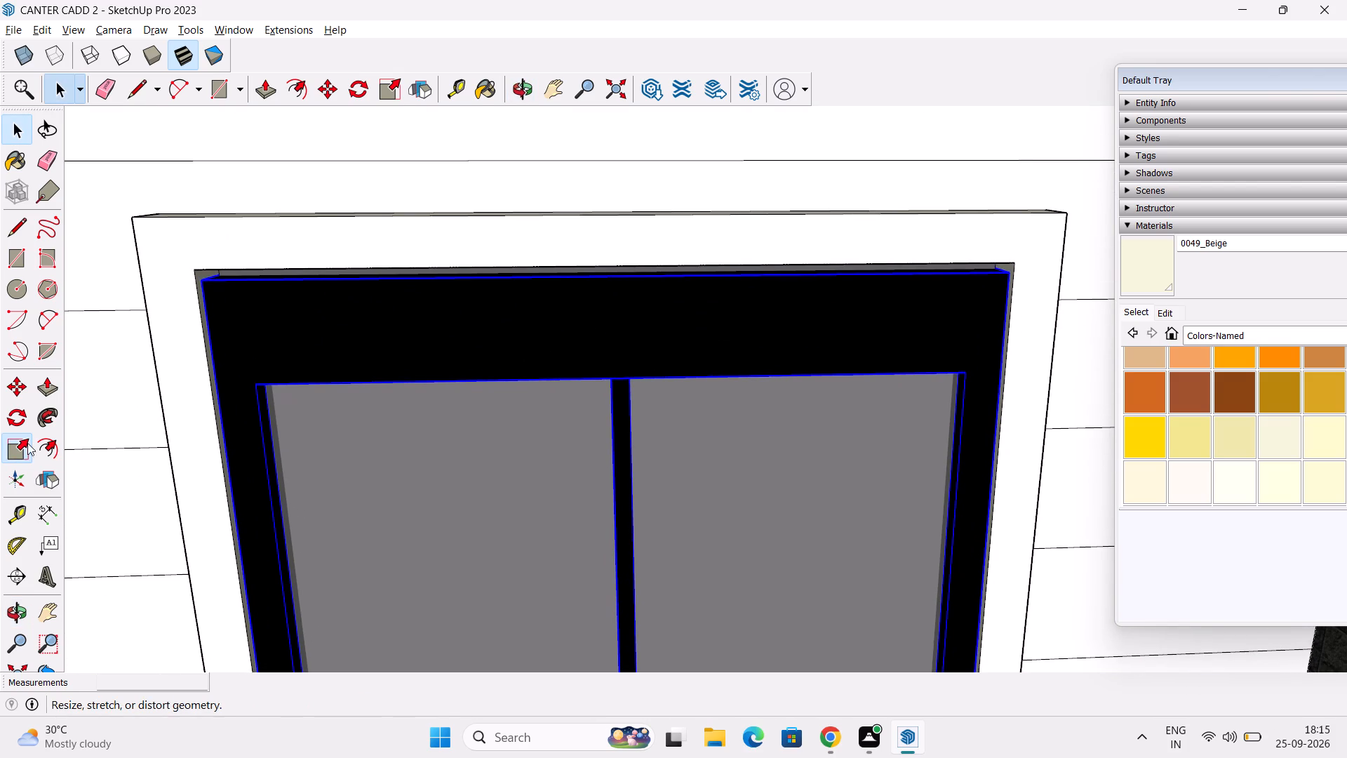
scroll(358, 348, up, 6)
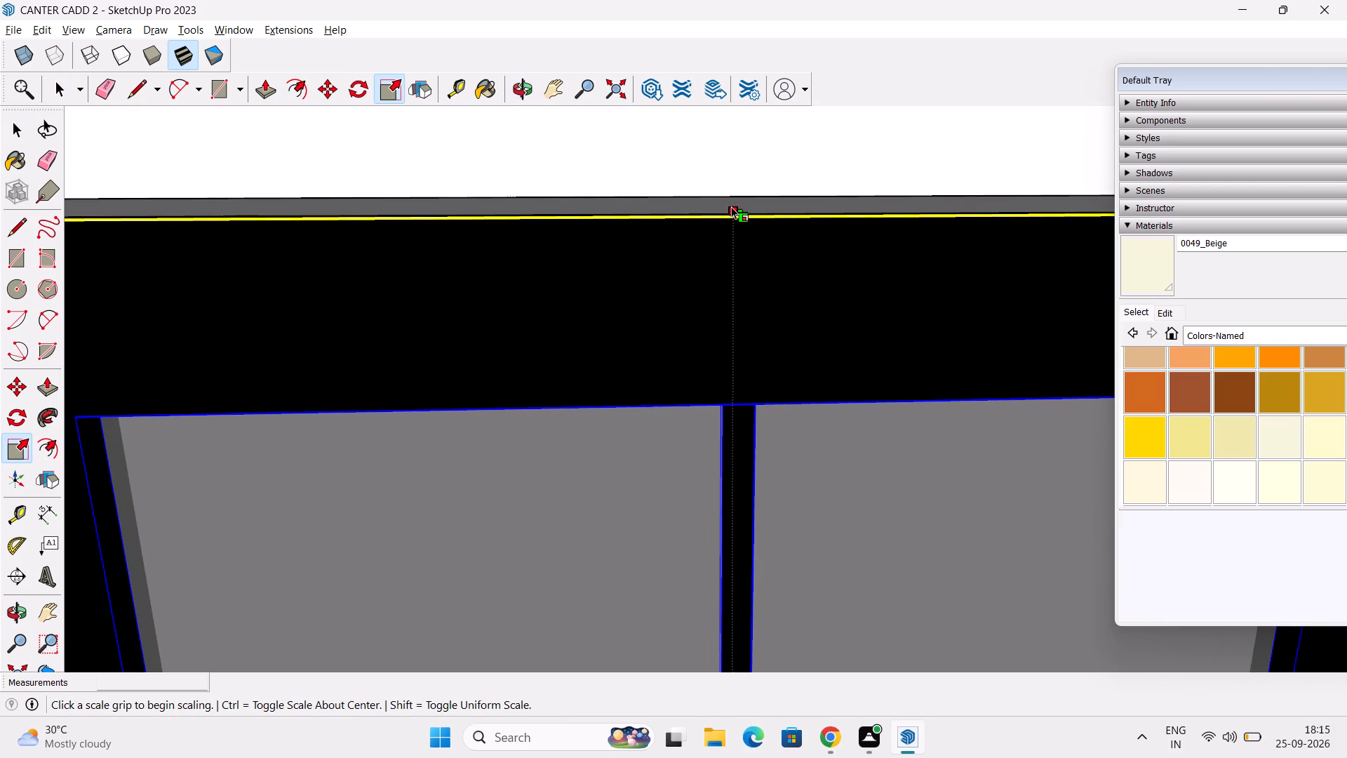
drag(732, 211, 739, 191)
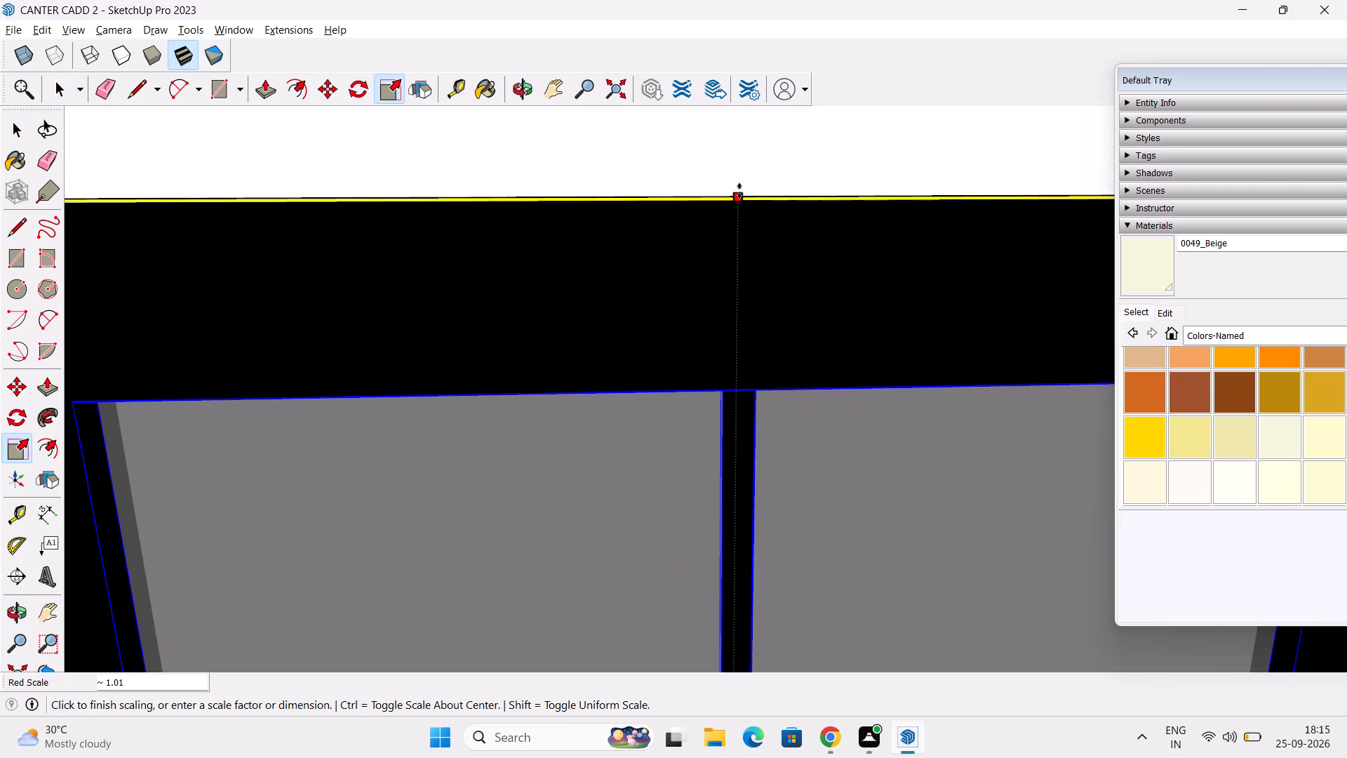
drag(739, 191, 739, 192)
scroll(736, 197, down, 9)
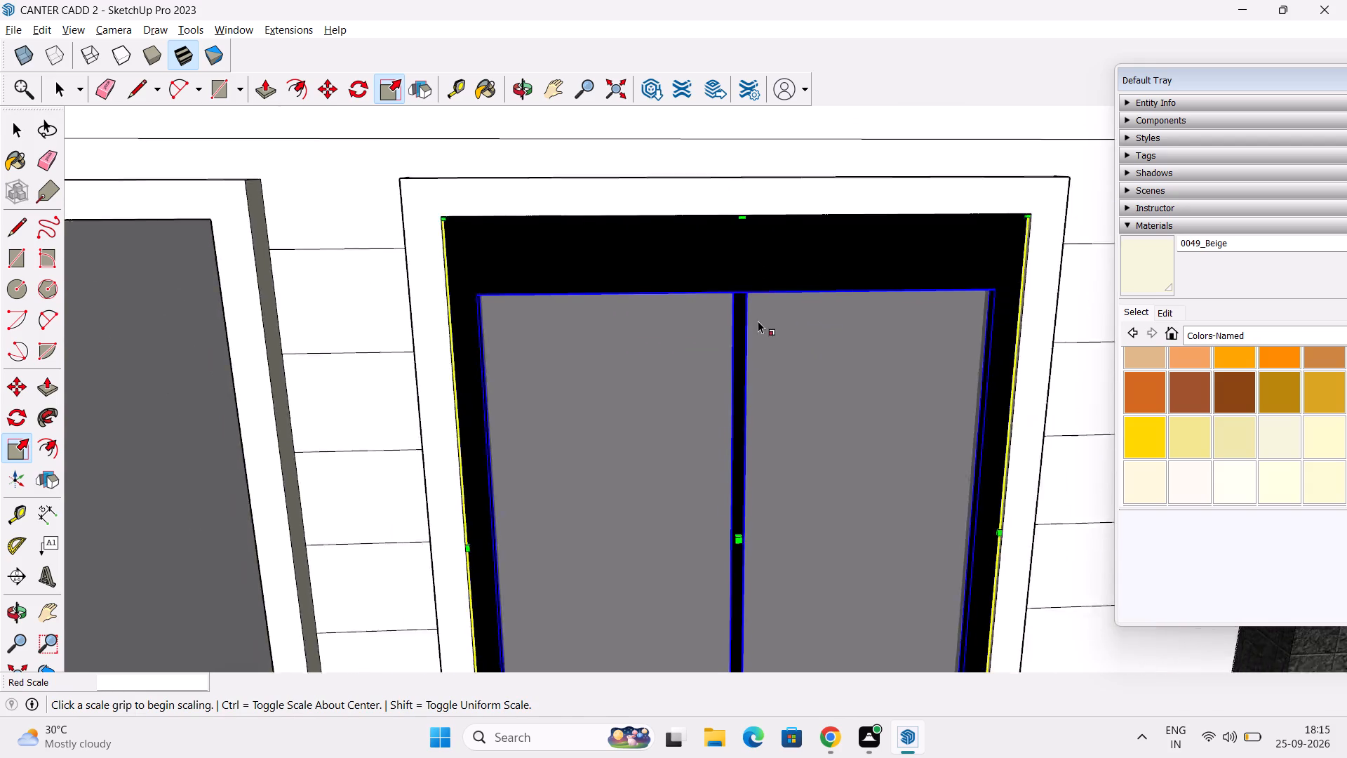
scroll(758, 321, down, 4)
Leave the Scale tool and examine the ground-floor window's fit at the sill and on the whole front facade.
middle_drag(765, 369, 759, 212)
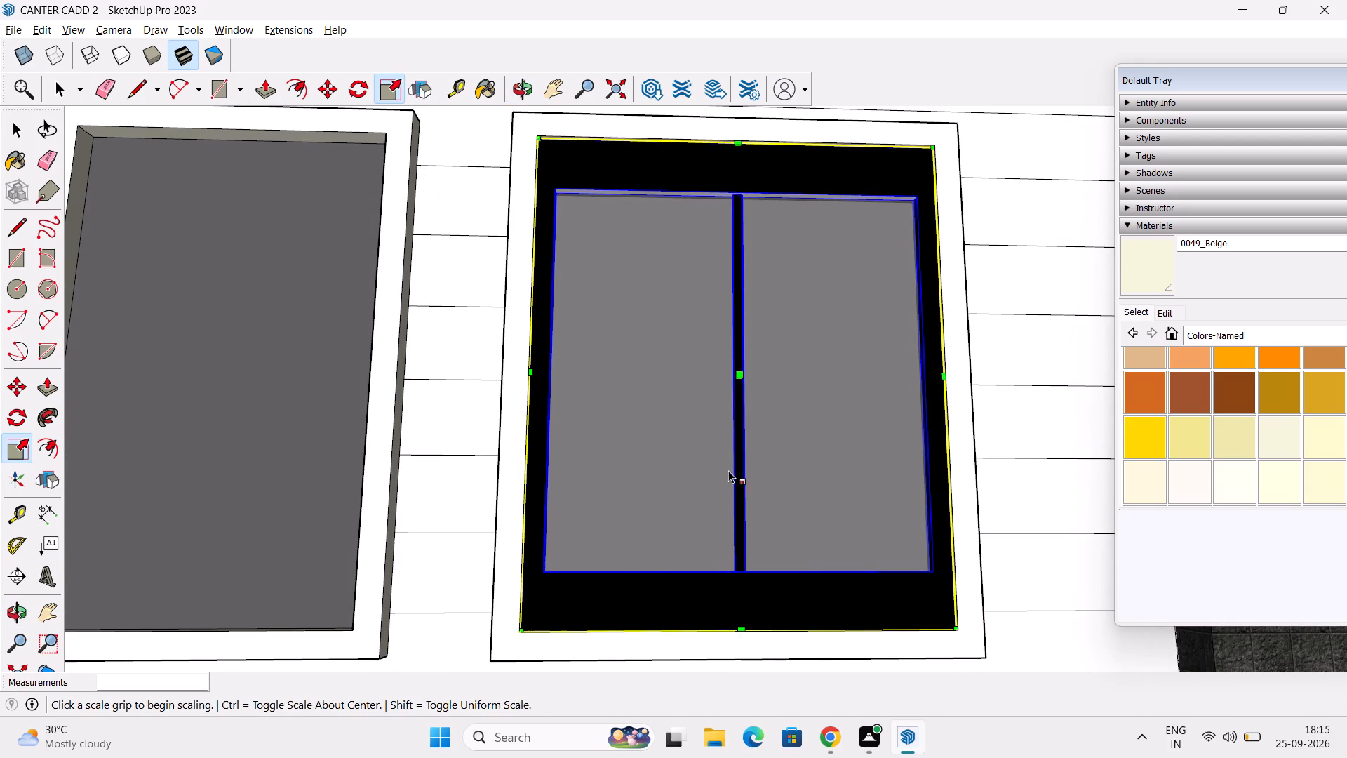
scroll(677, 646, up, 4)
middle_drag(677, 639, 653, 685)
key(space)
click(346, 505)
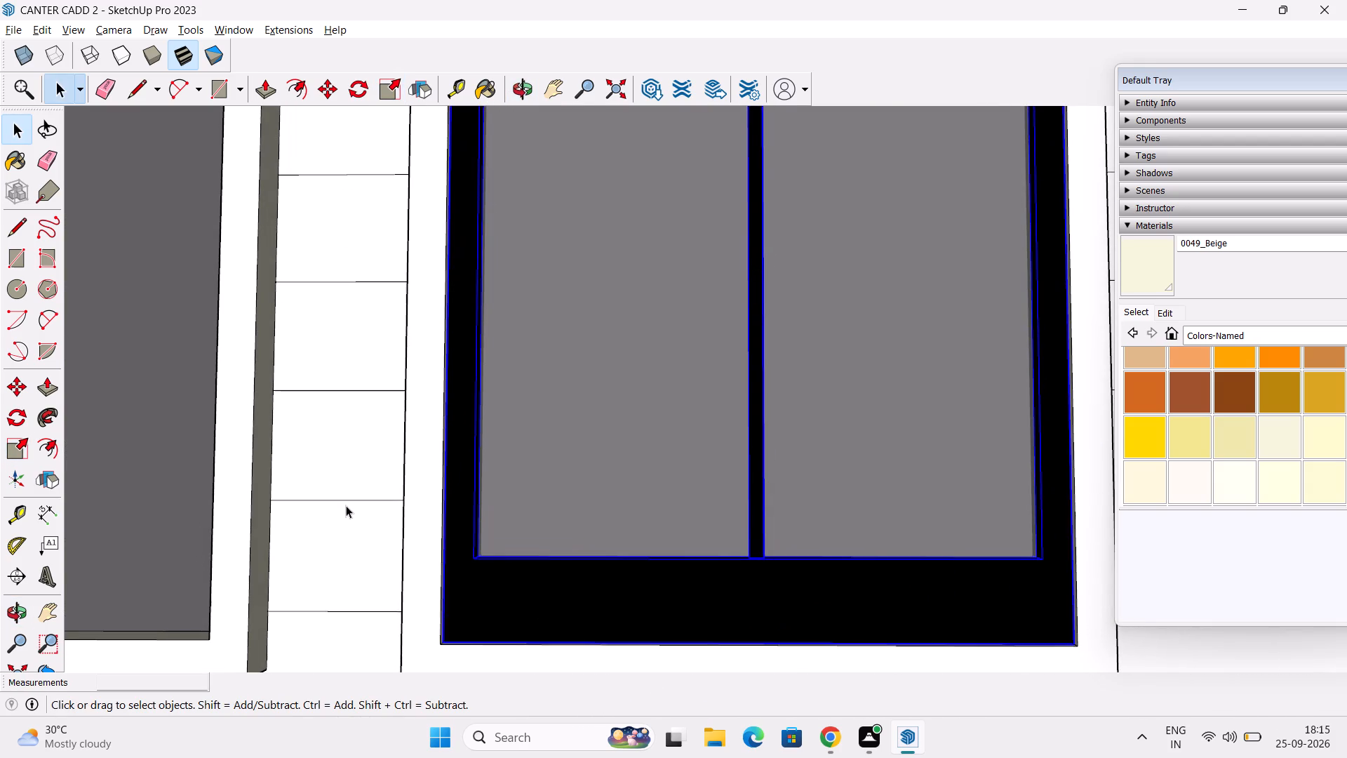
scroll(523, 572, up, 2)
middle_drag(524, 572, 342, 626)
scroll(516, 512, down, 4)
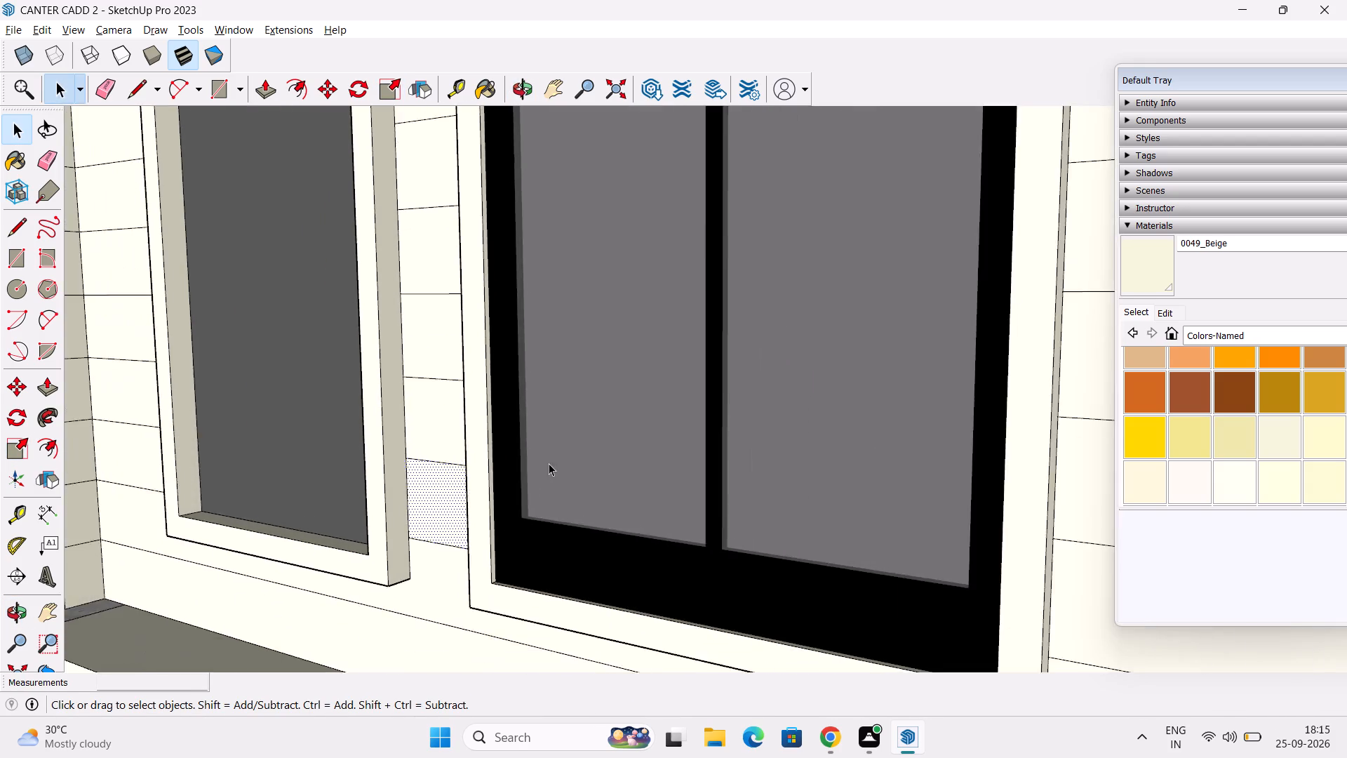
scroll(549, 463, down, 17)
middle_drag(565, 490, 578, 482)
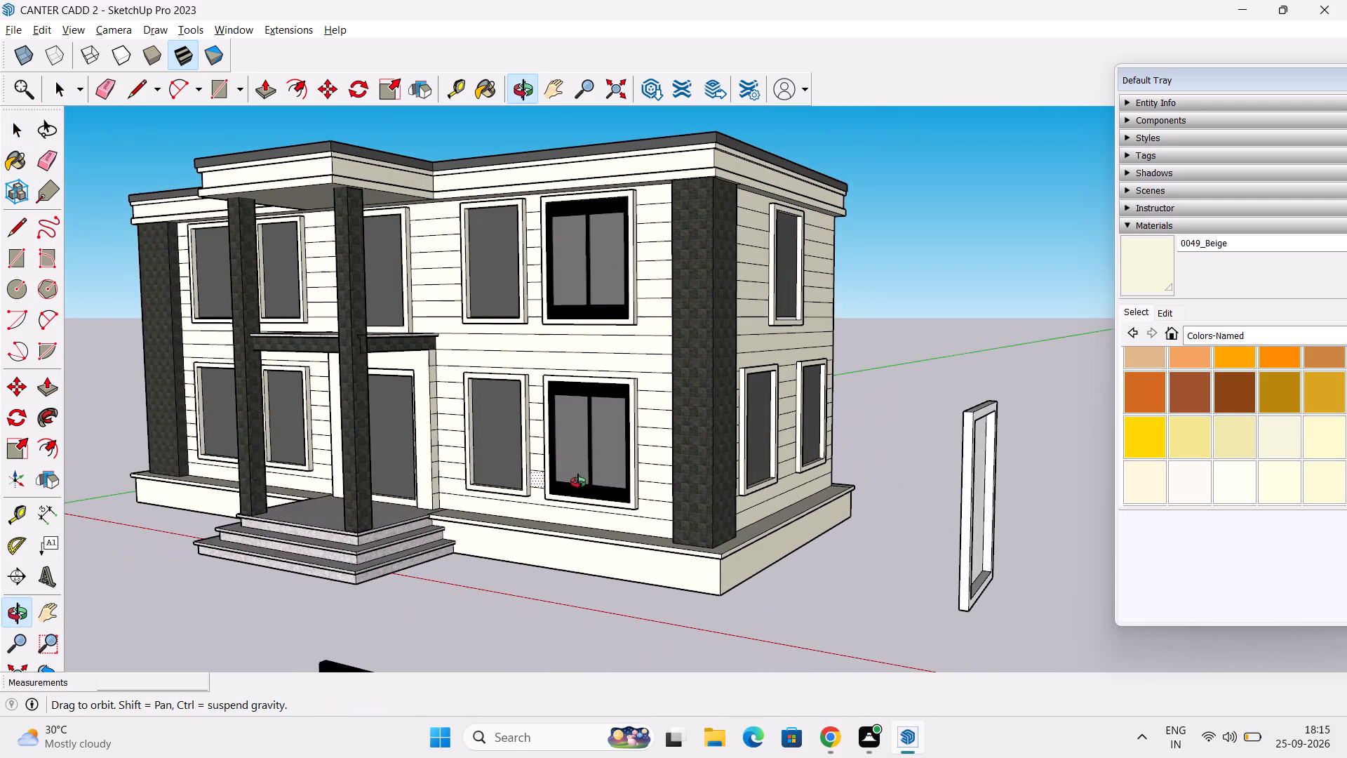
Copy the ground-floor window about 31' 11 5/16" along the front facade into the outermost opening beyond the porch, snapping to its lower corner.
middle_drag(578, 482, 634, 509)
scroll(640, 490, up, 4)
click(640, 517)
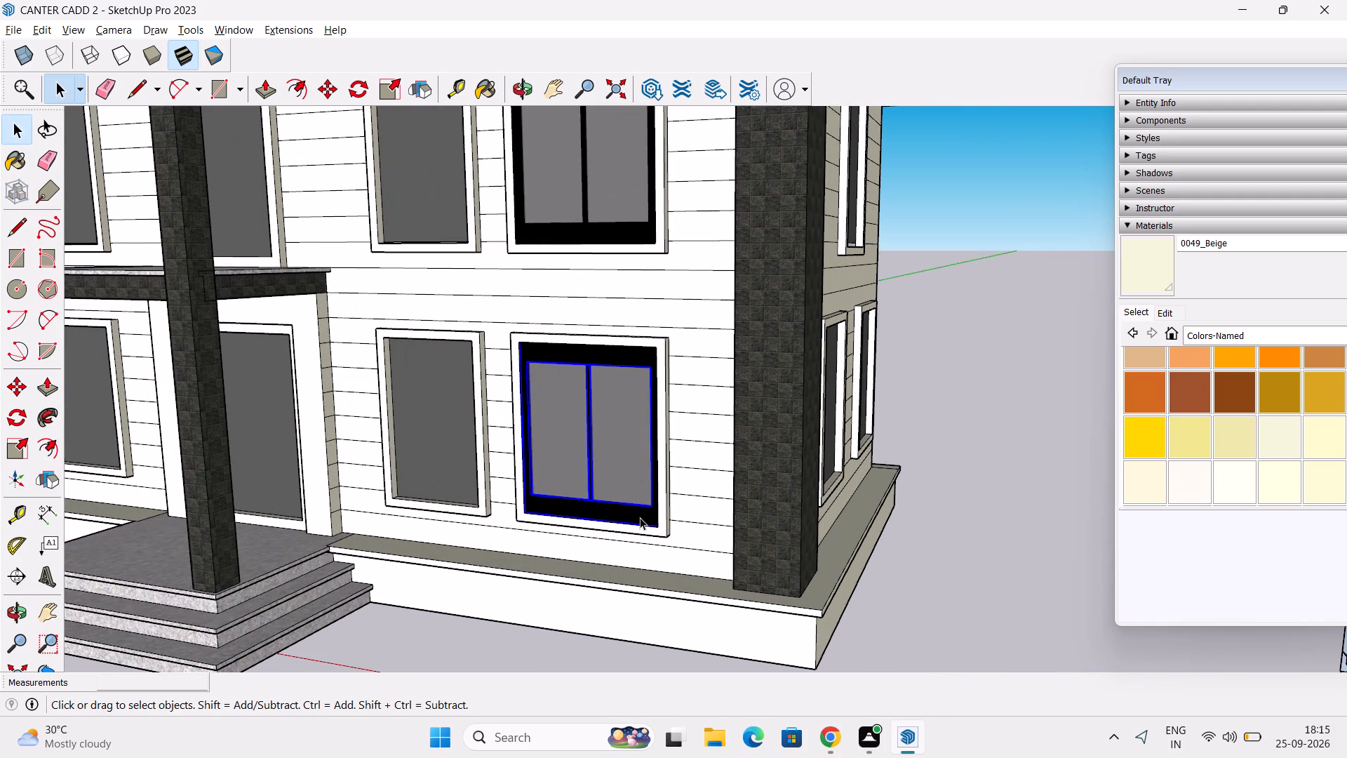
key(m)
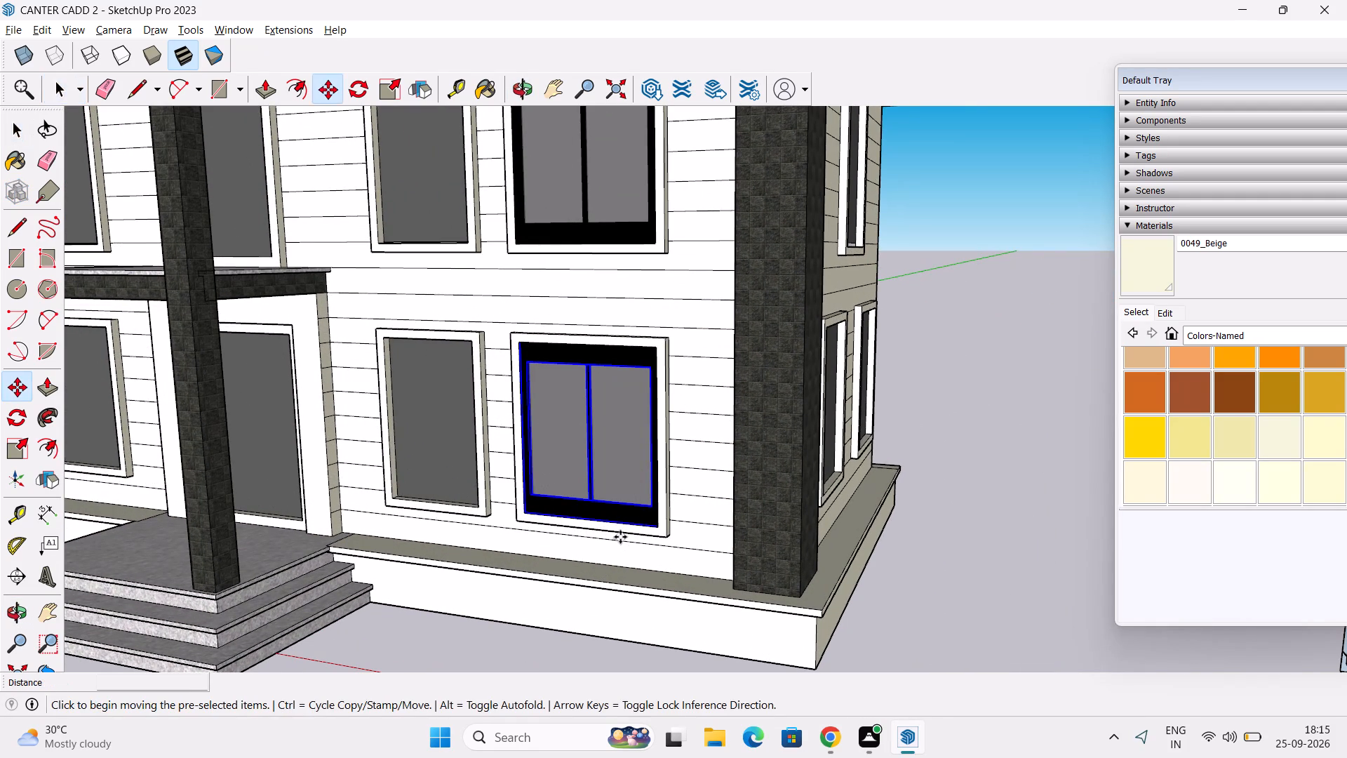
scroll(638, 529, up, 2)
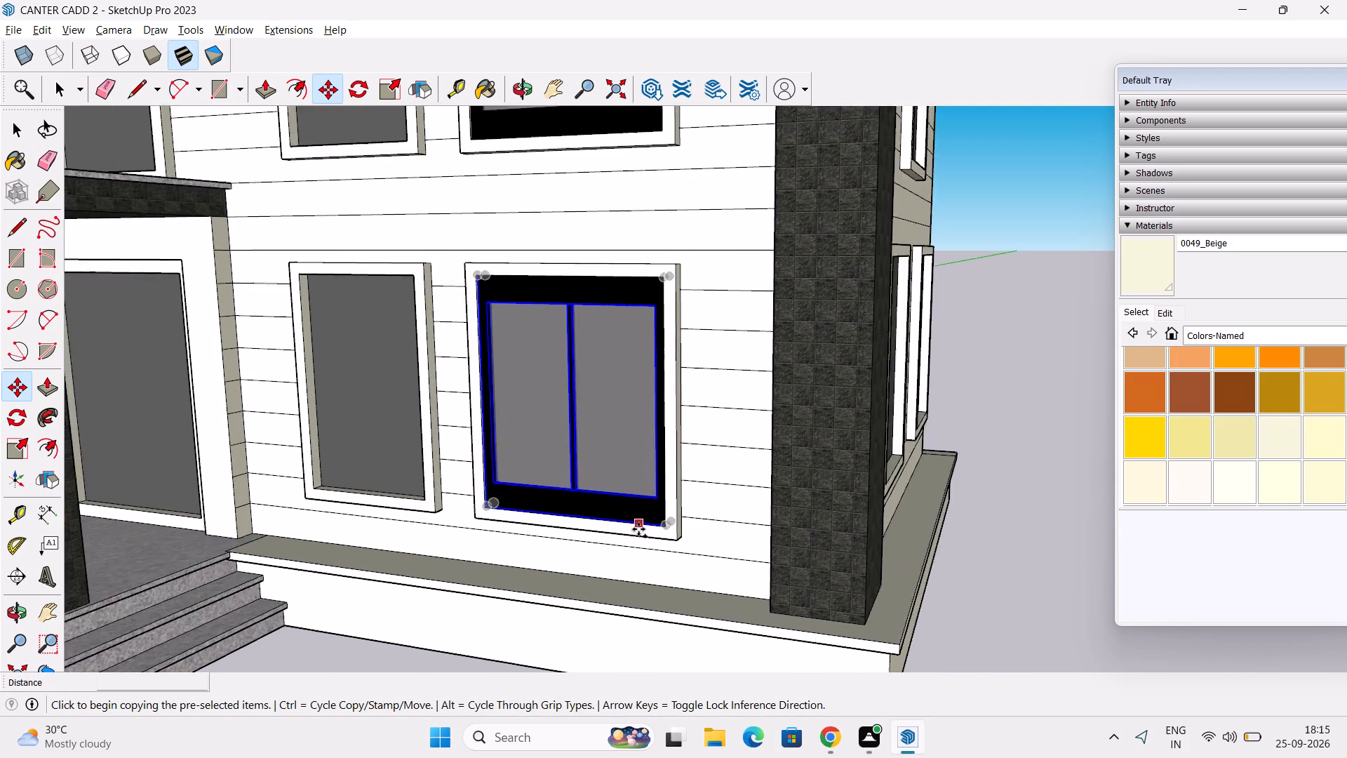
scroll(638, 529, up, 3)
middle_drag(639, 529, 829, 630)
scroll(772, 584, up, 4)
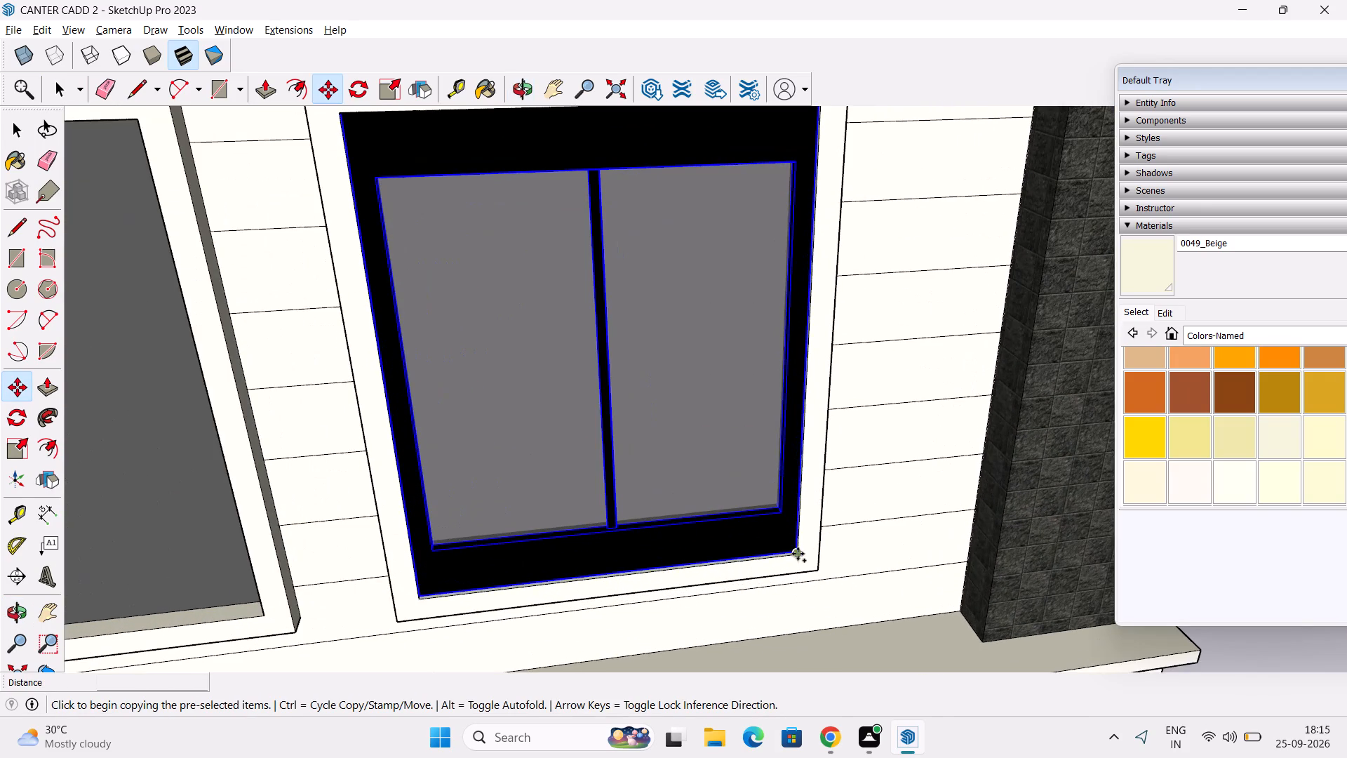
click(792, 548)
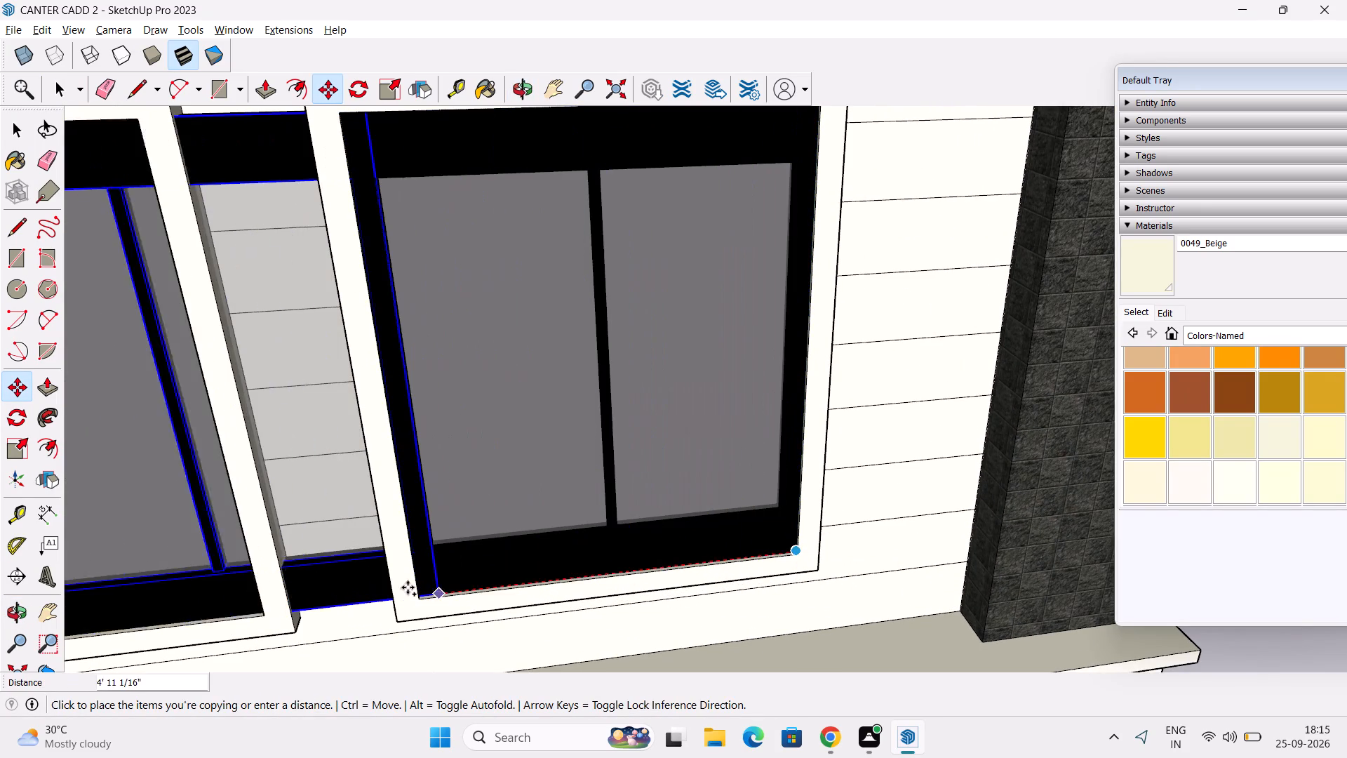
scroll(93, 619, down, 4)
middle_drag(99, 615, 1081, 444)
scroll(838, 507, down, 5)
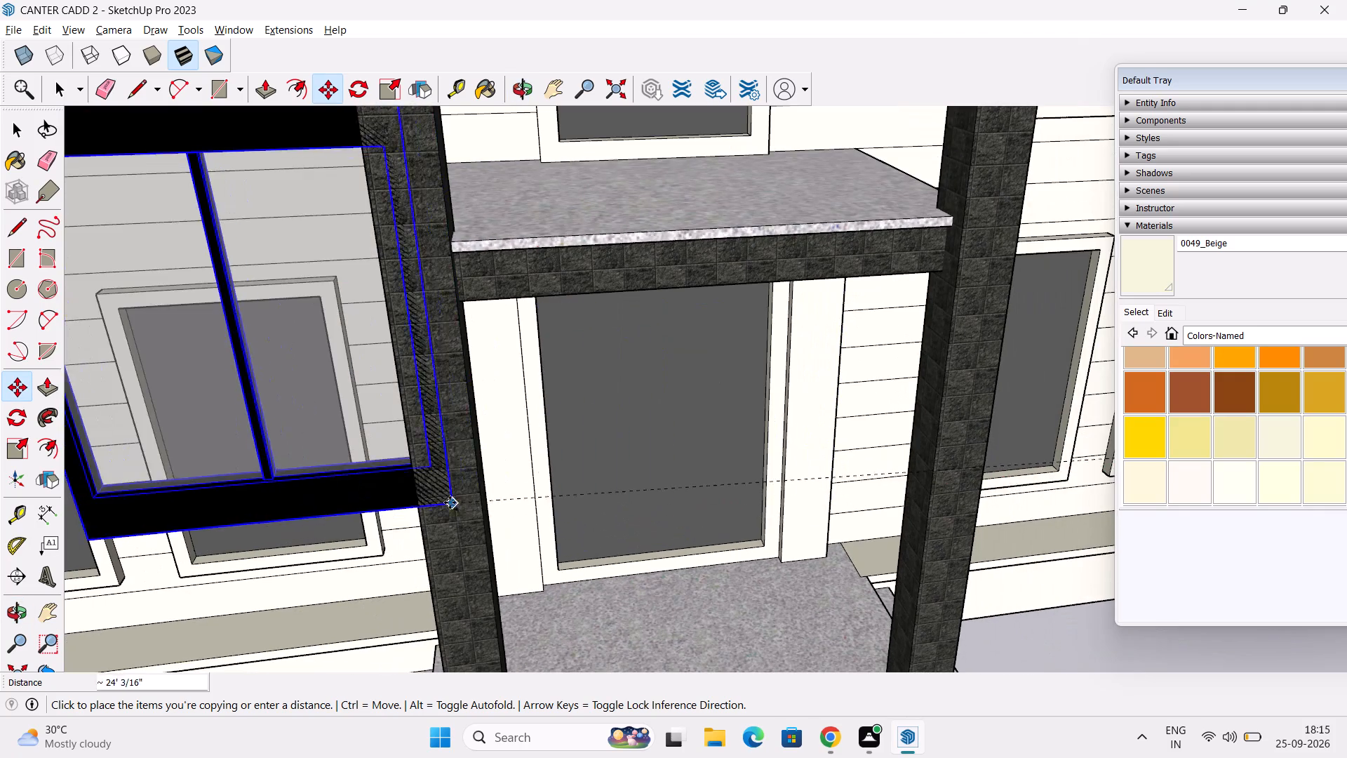
middle_drag(449, 503, 960, 461)
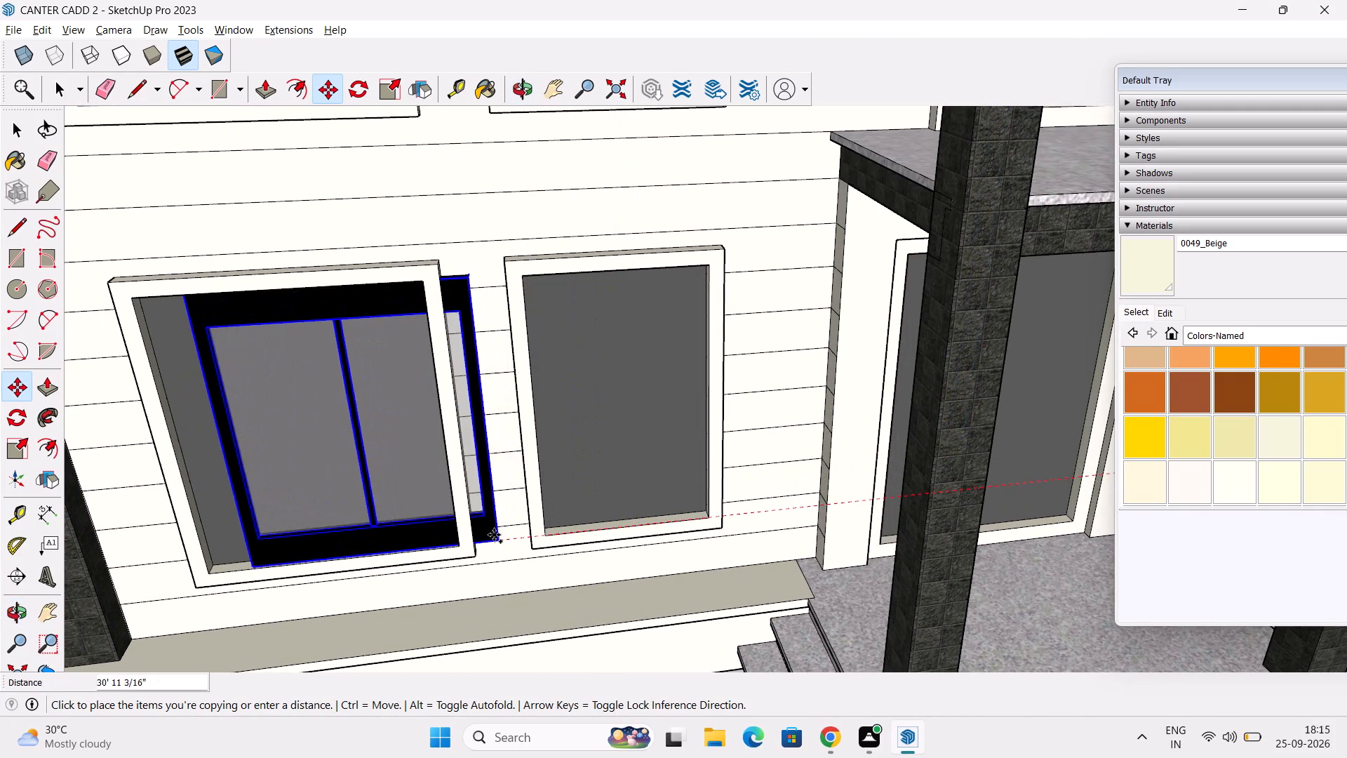
scroll(482, 540, up, 7)
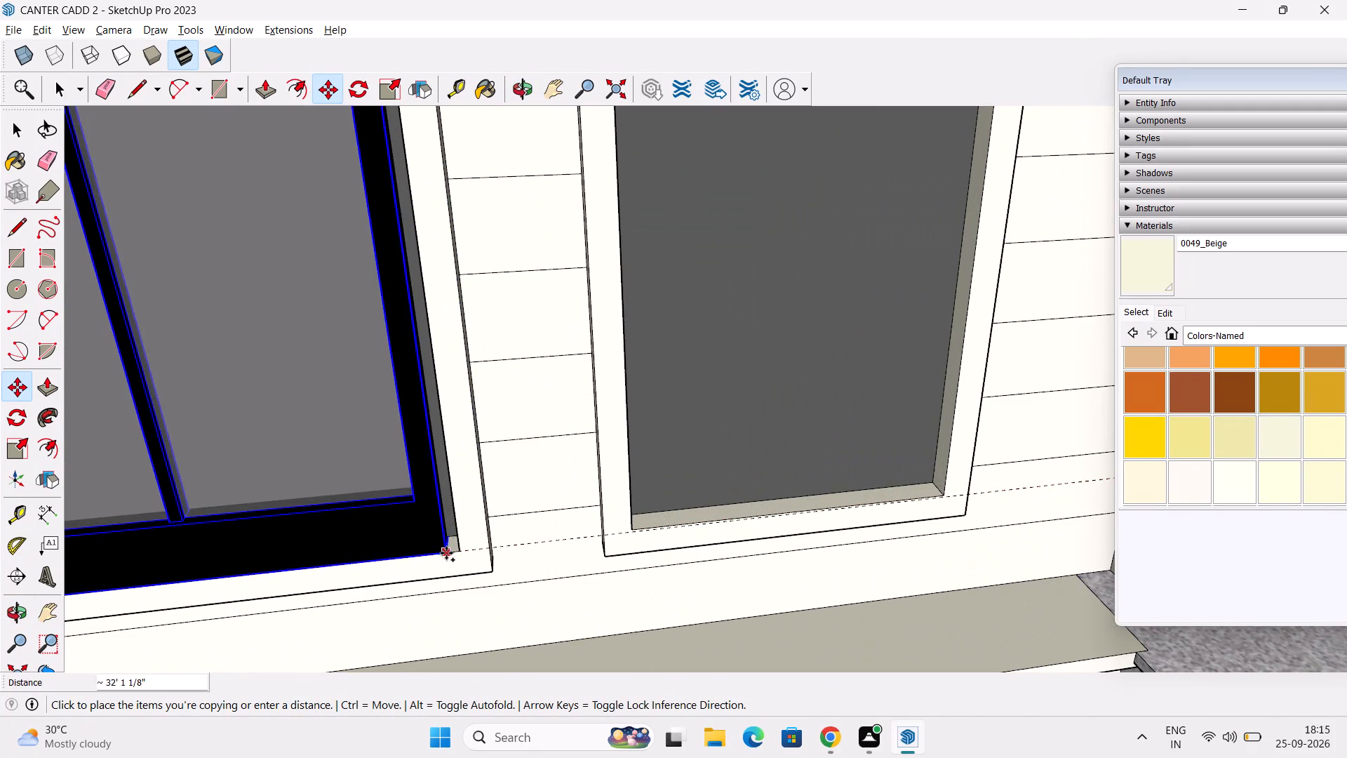
middle_drag(462, 536, 652, 486)
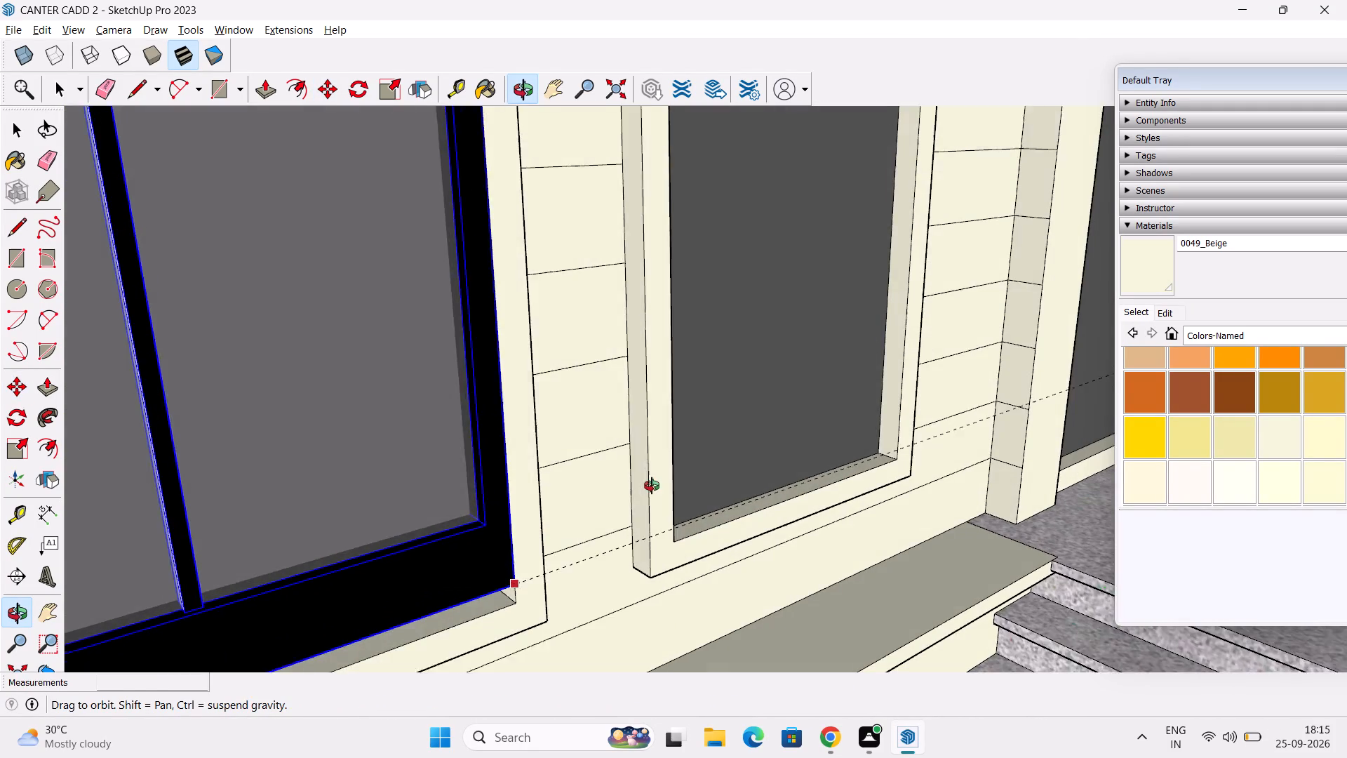
middle_drag(652, 486, 655, 485)
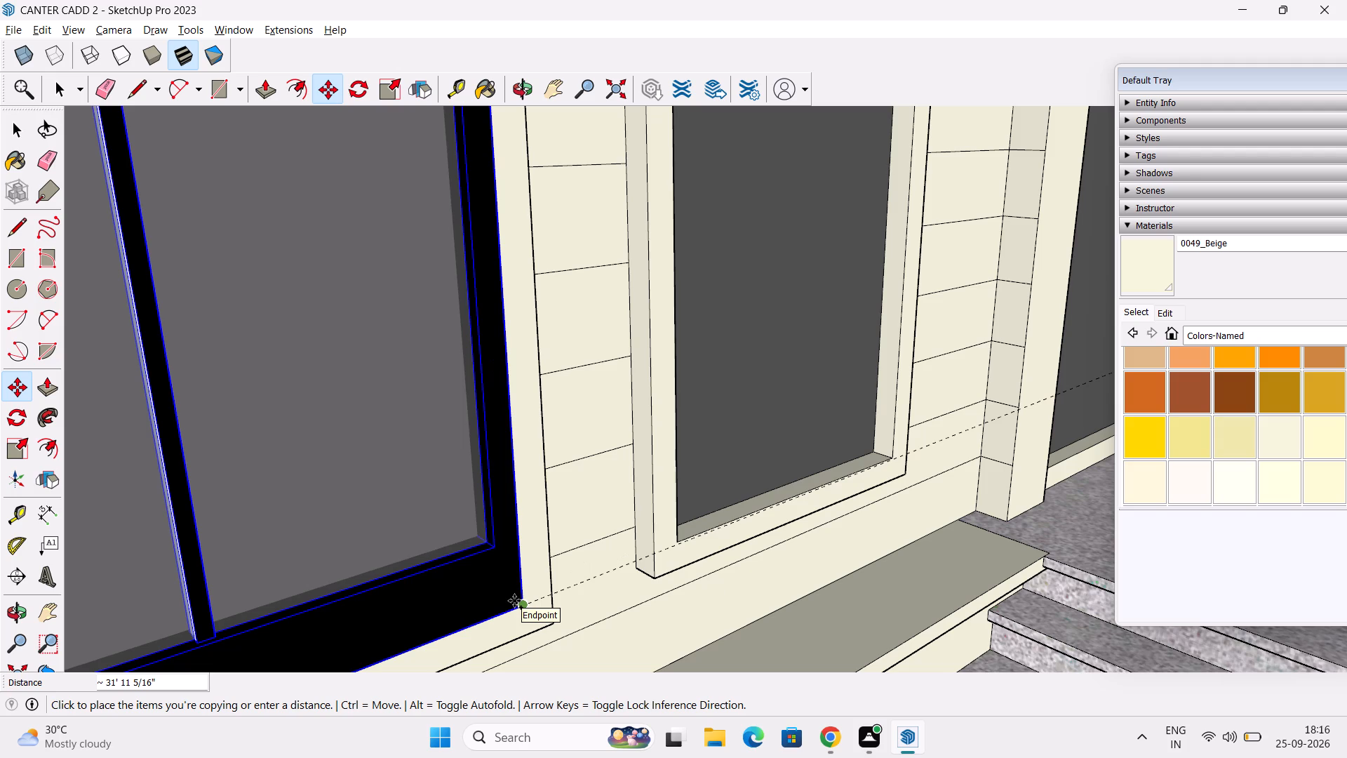
scroll(514, 601, up, 8)
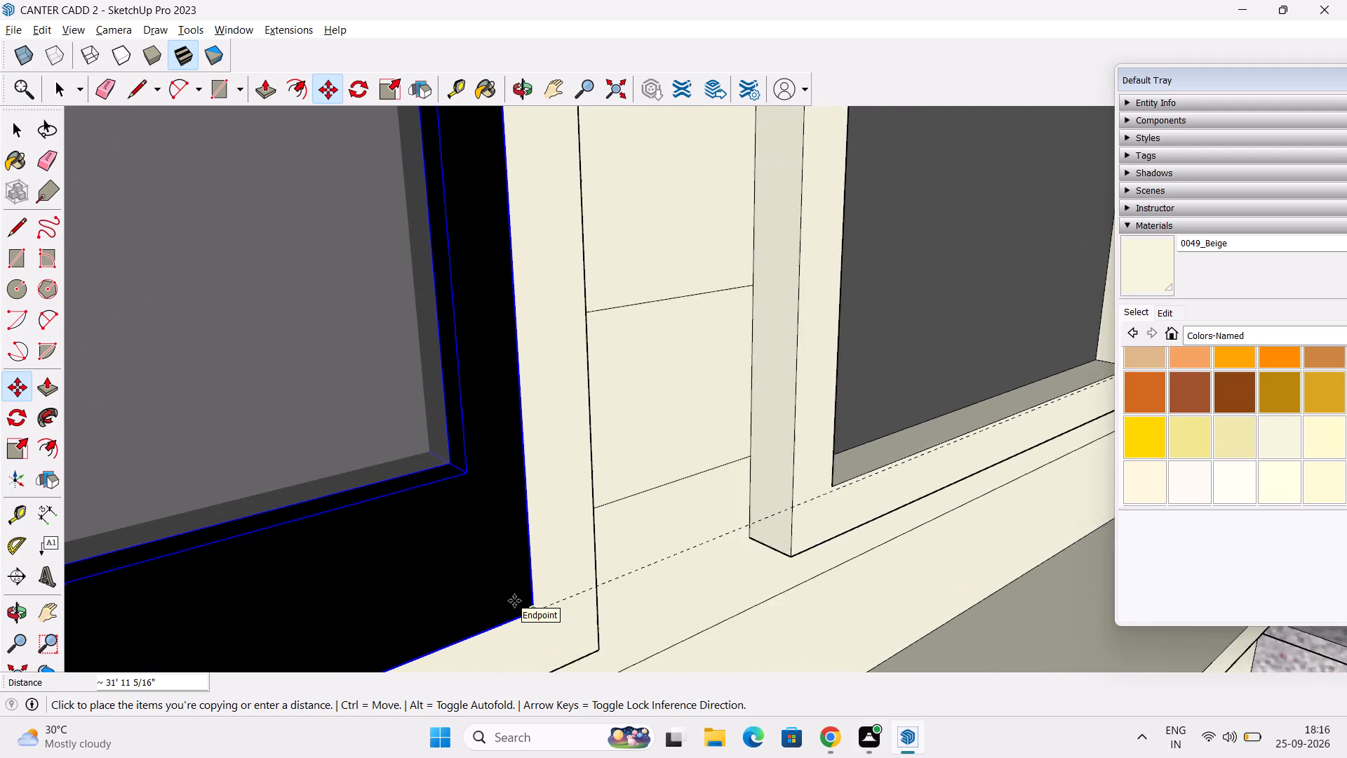
scroll(514, 601, up, 6)
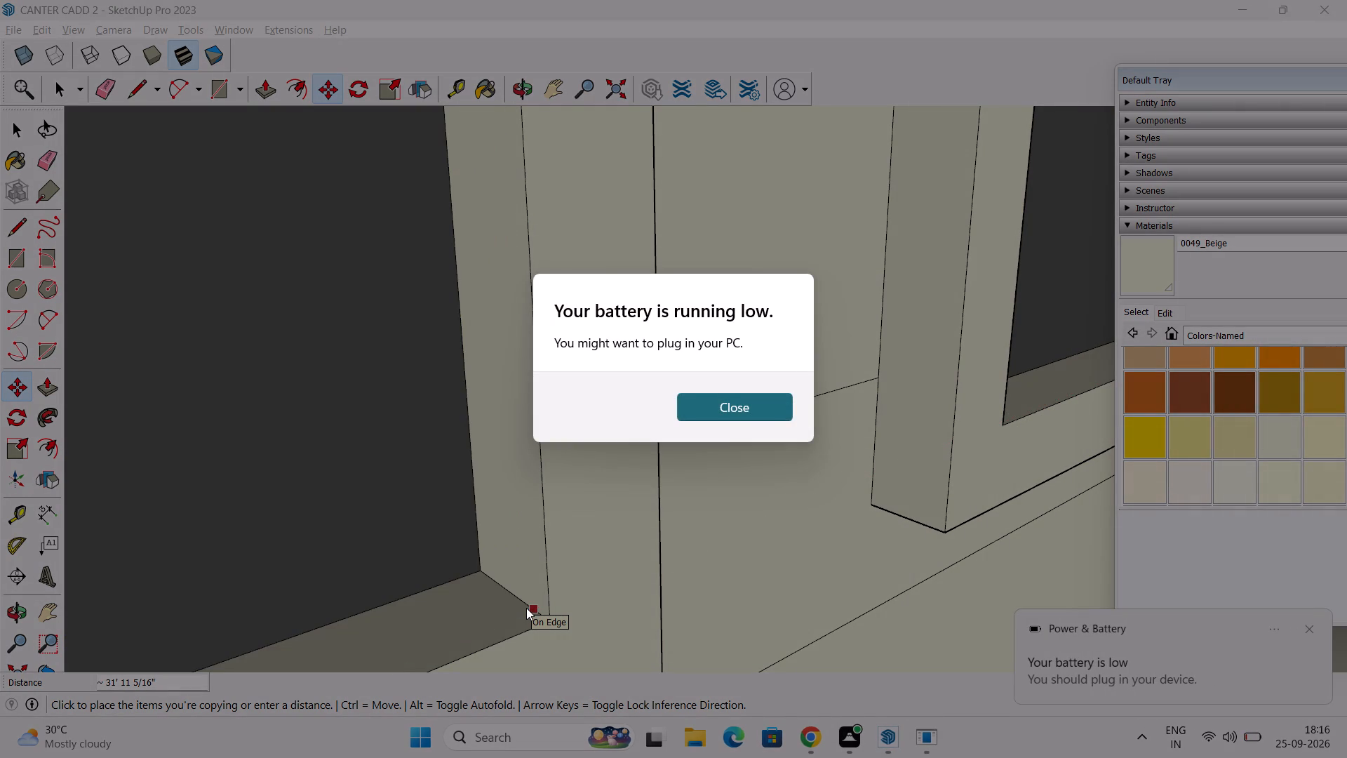
click(526, 608)
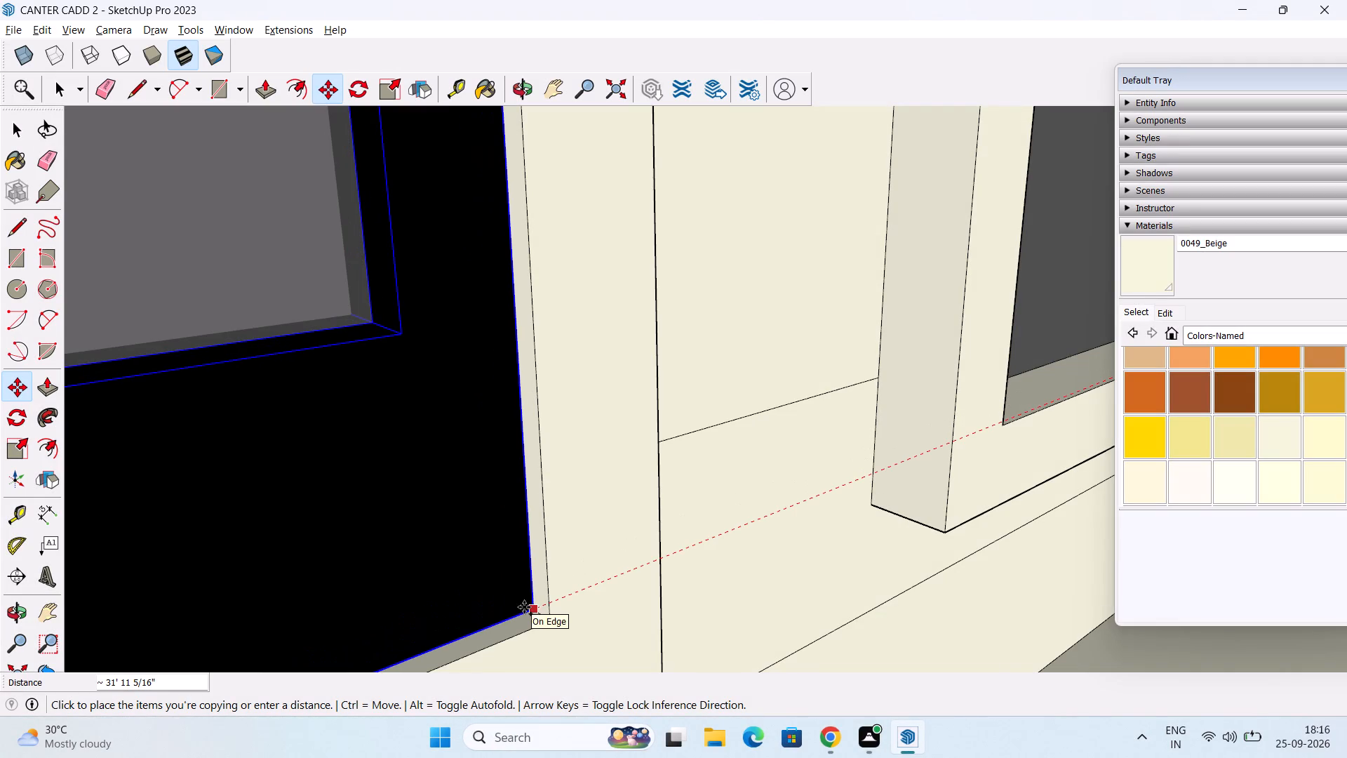
click(525, 608)
Examine how the copied ground-floor window fits its opening at the sill, sides and top edge.
scroll(525, 608, down, 6)
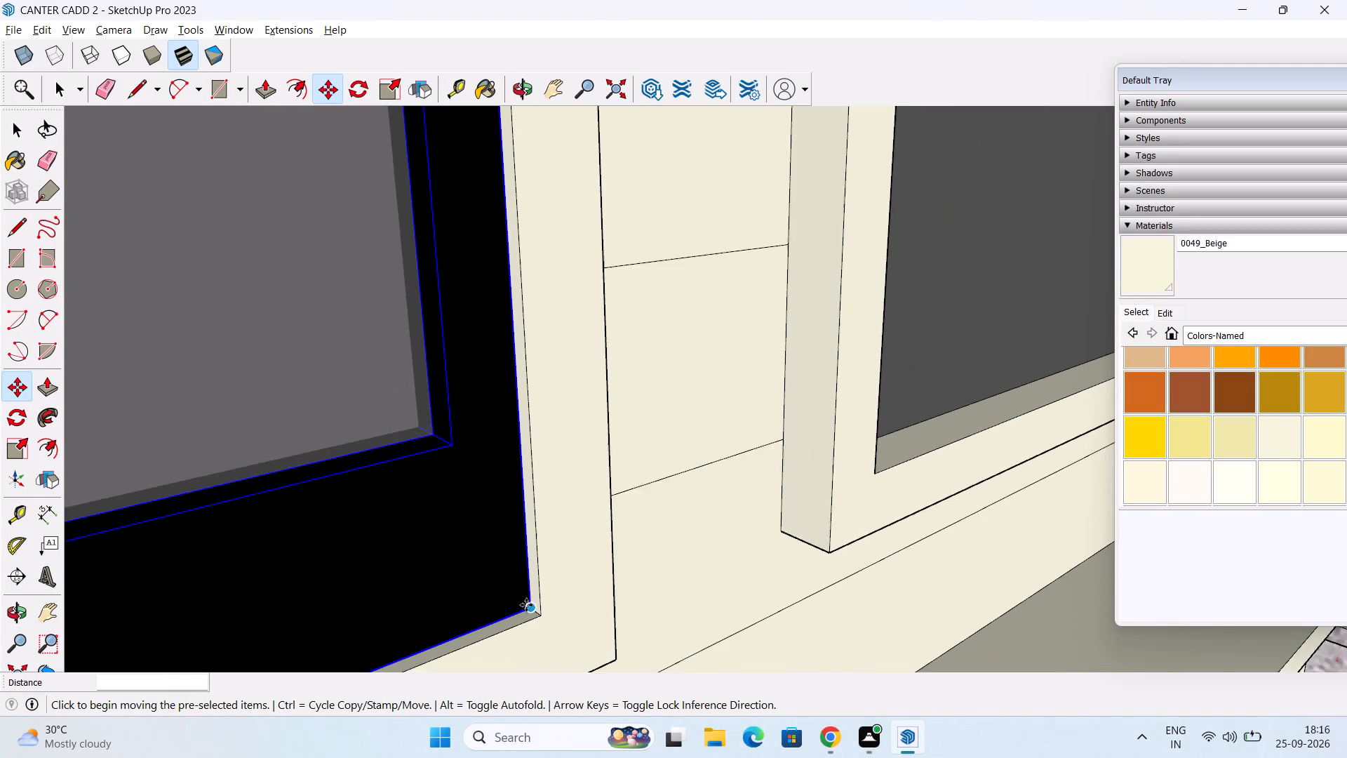
scroll(526, 605, down, 11)
middle_drag(518, 611, 485, 546)
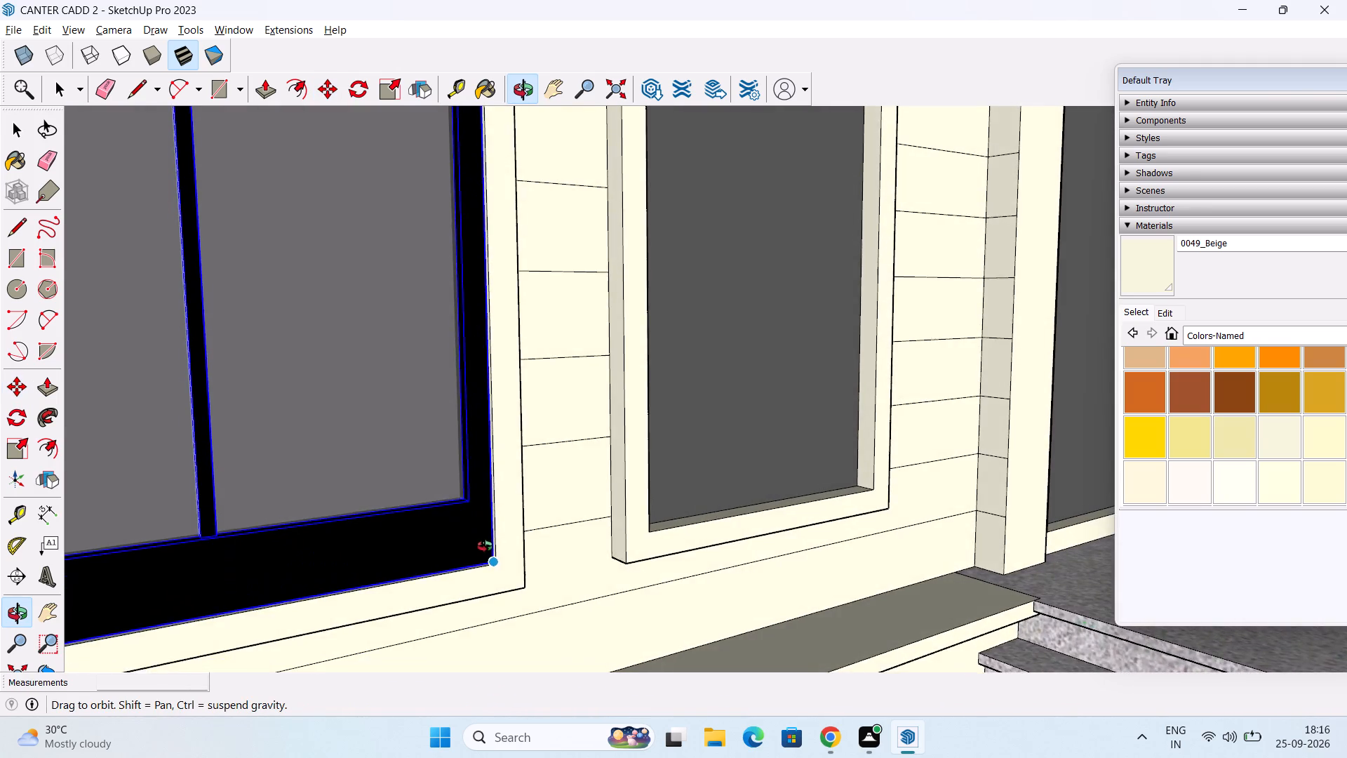
middle_drag(485, 546, 482, 559)
scroll(481, 566, down, 6)
middle_drag(457, 502, 448, 419)
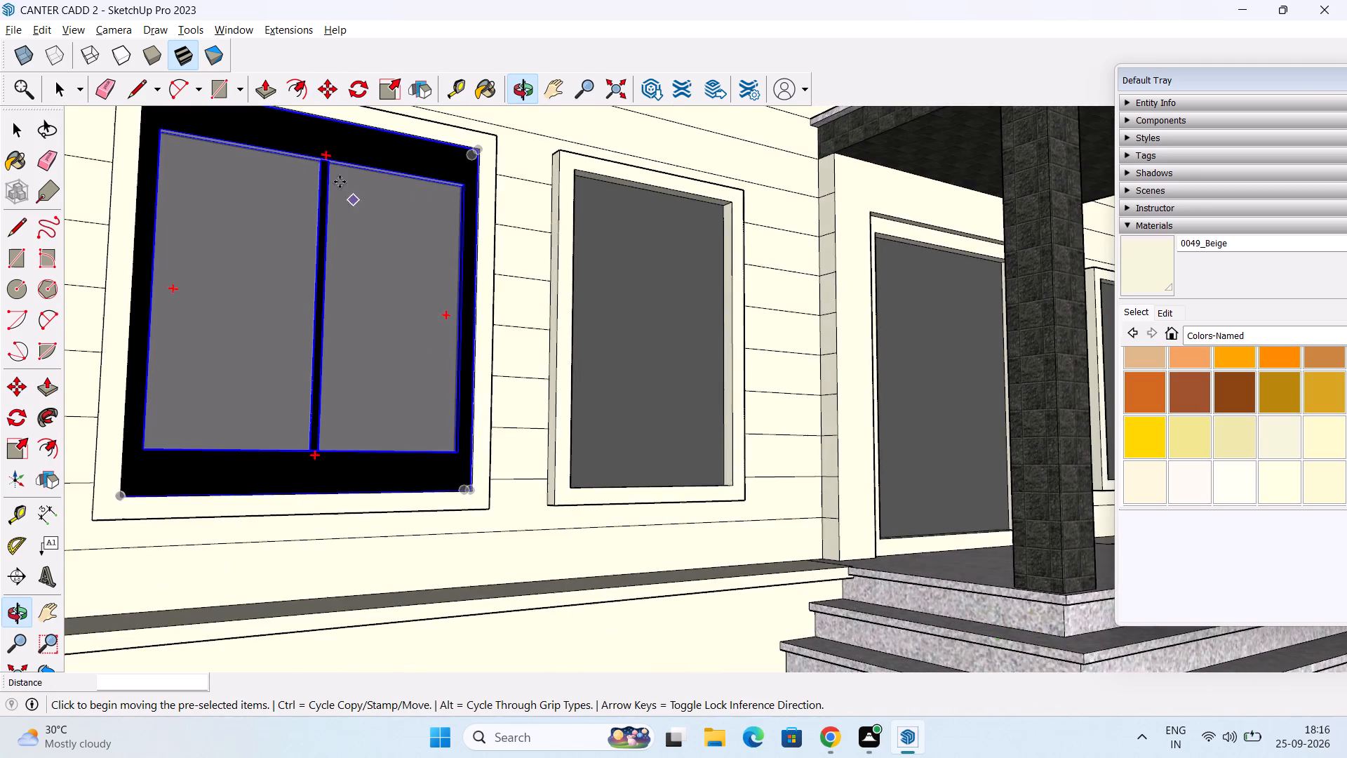
scroll(338, 178, up, 3)
scroll(344, 153, down, 4)
middle_drag(344, 166, 347, 147)
middle_drag(351, 154, 354, 162)
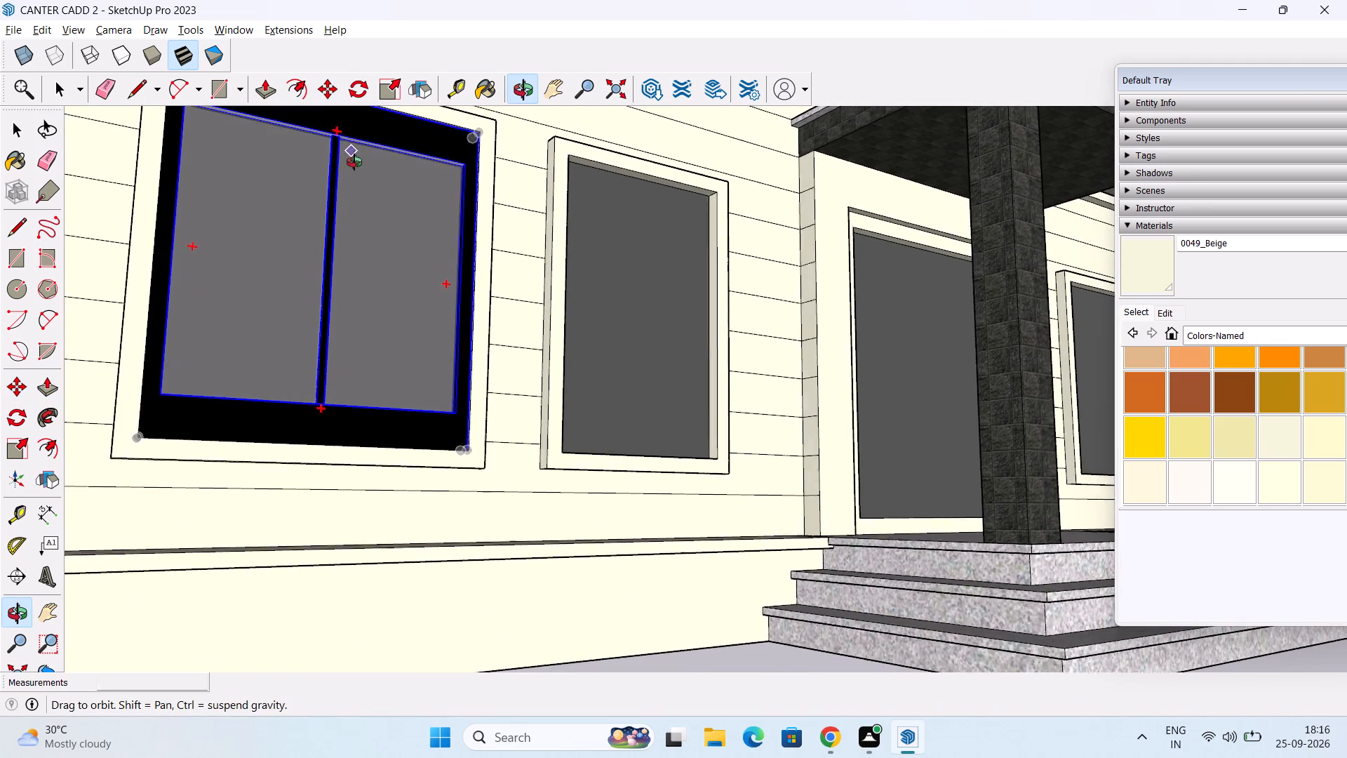
middle_drag(354, 162, 362, 291)
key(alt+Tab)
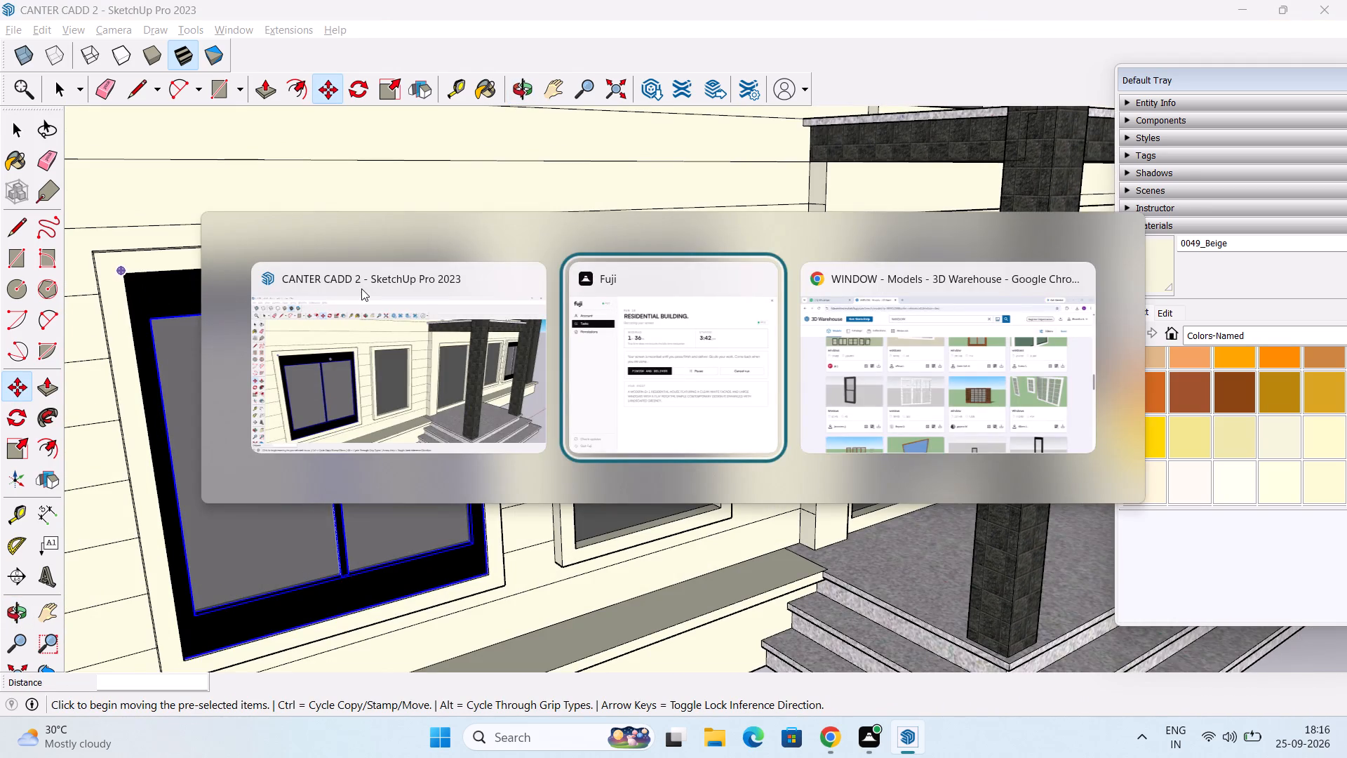
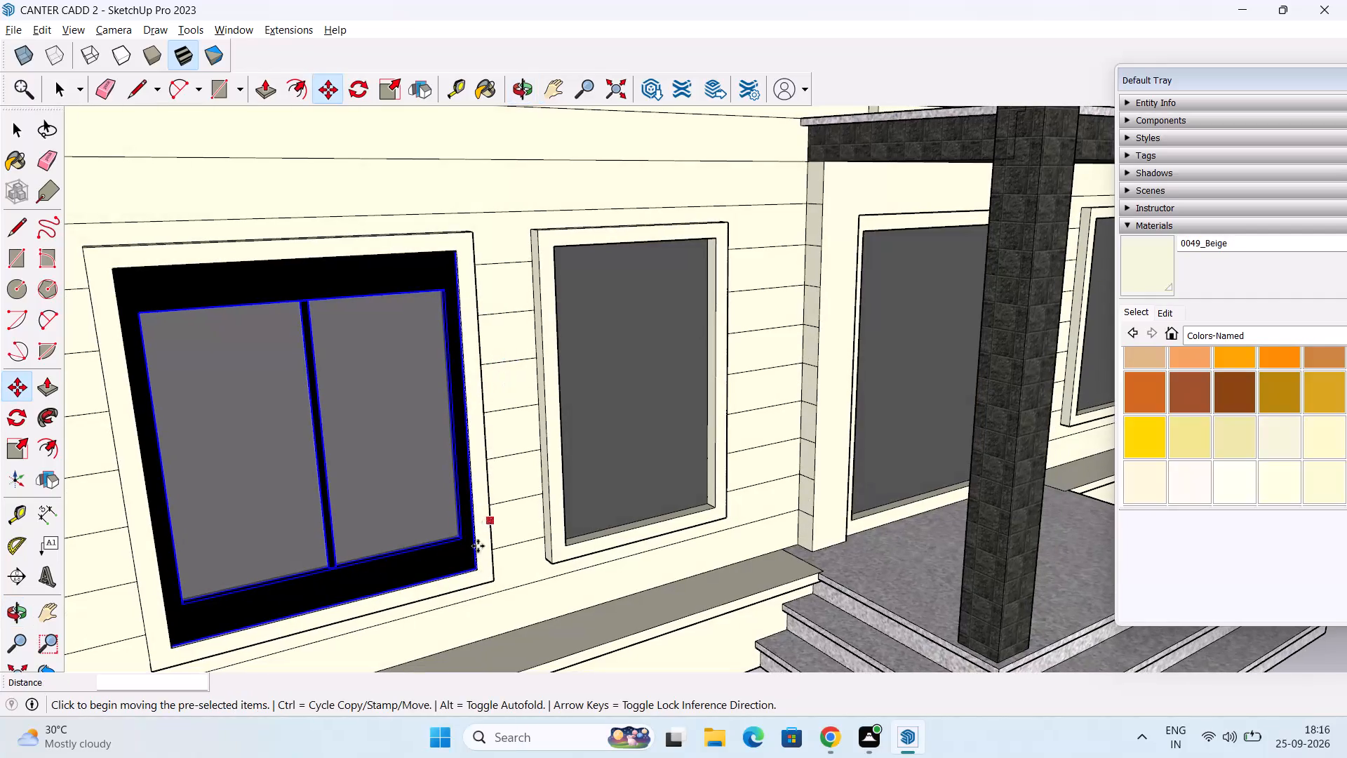
Copy the black two-pane window from the front facade's left ground-floor opening 10' up into the upper-floor opening directly above.
scroll(470, 563, up, 4)
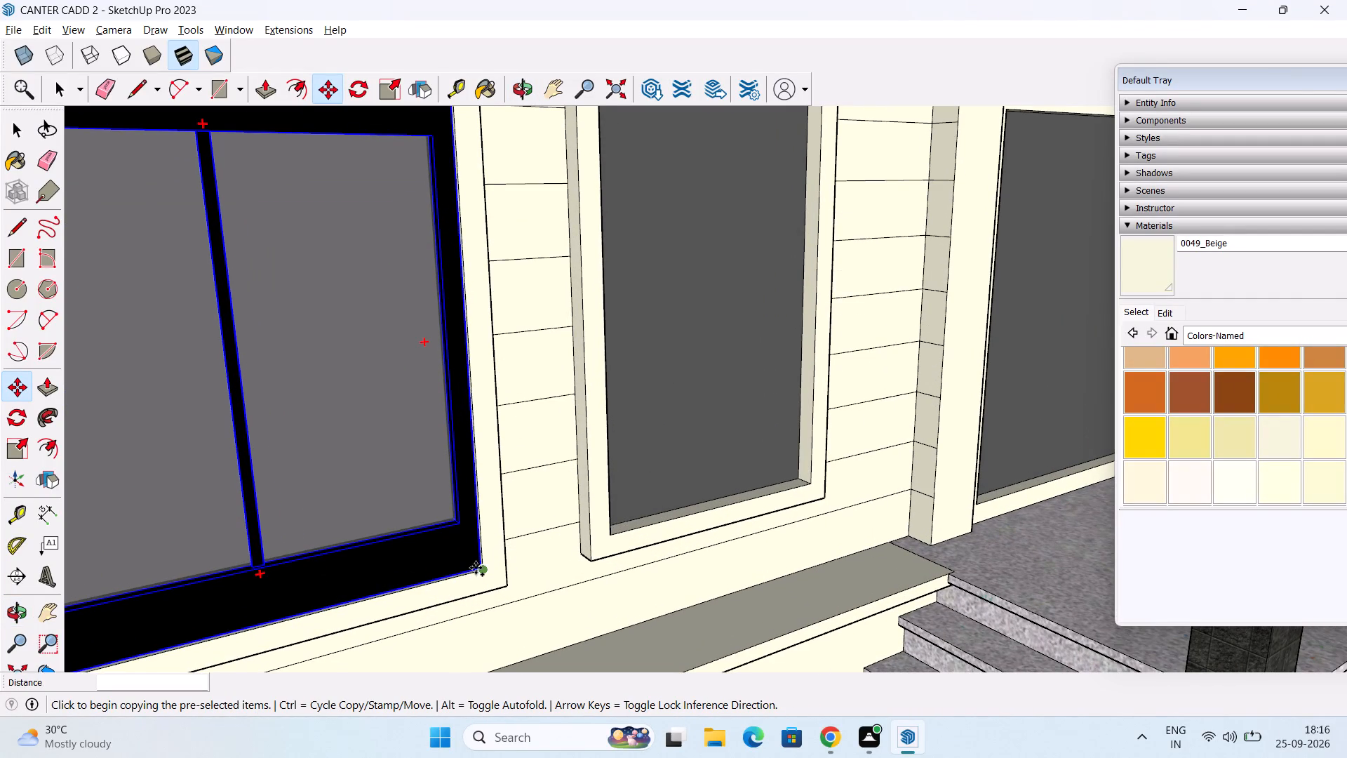
scroll(472, 568, up, 12)
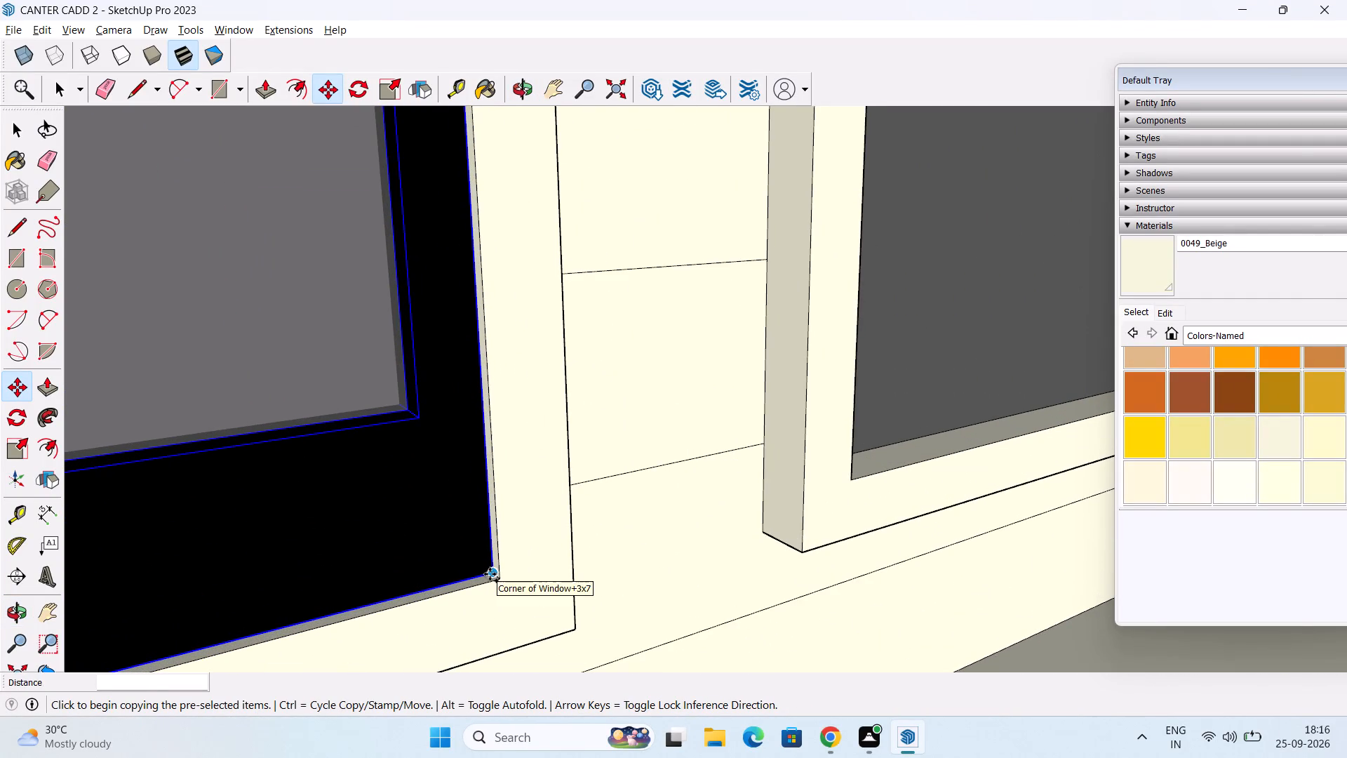
click(490, 574)
scroll(499, 340, down, 6)
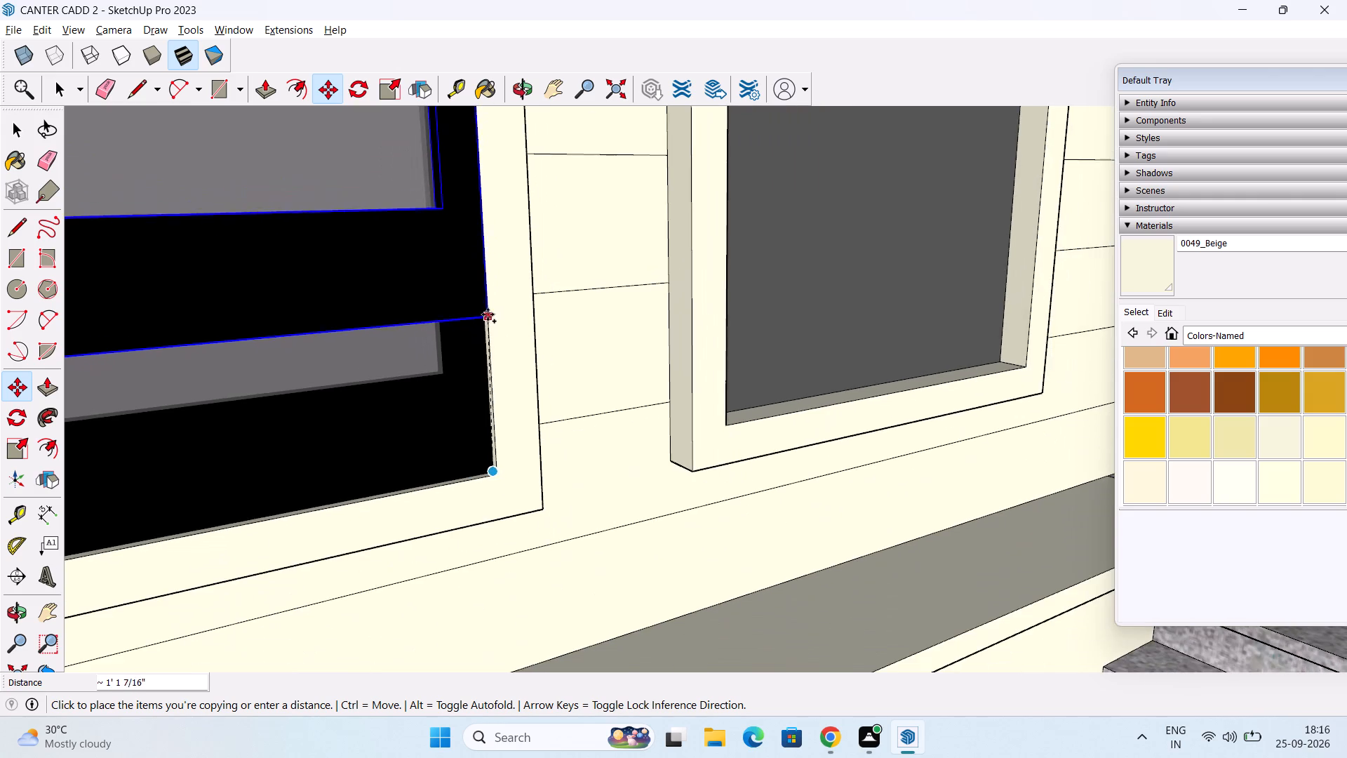
shift+middle_drag(462, 232, 619, 693)
scroll(622, 673, down, 9)
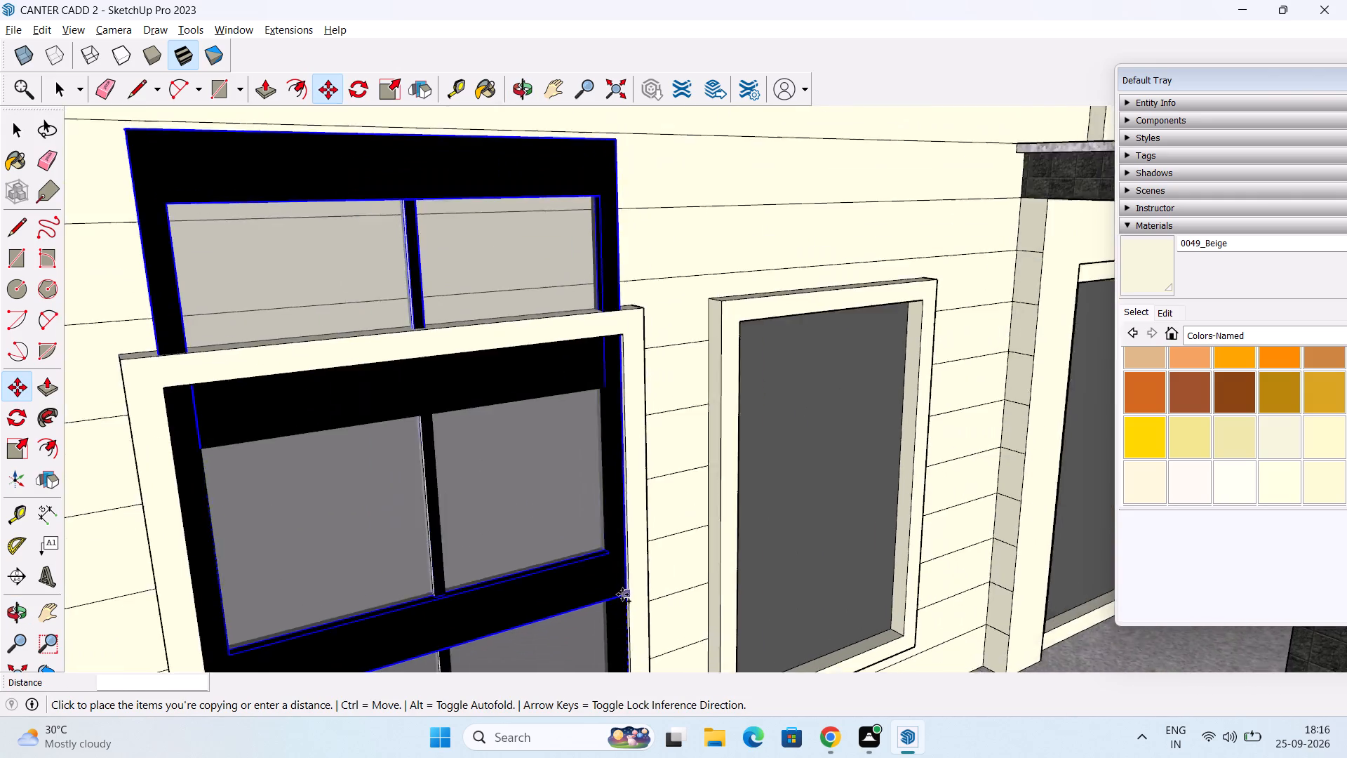
scroll(622, 594, down, 8)
shift+middle_drag(566, 306, 597, 571)
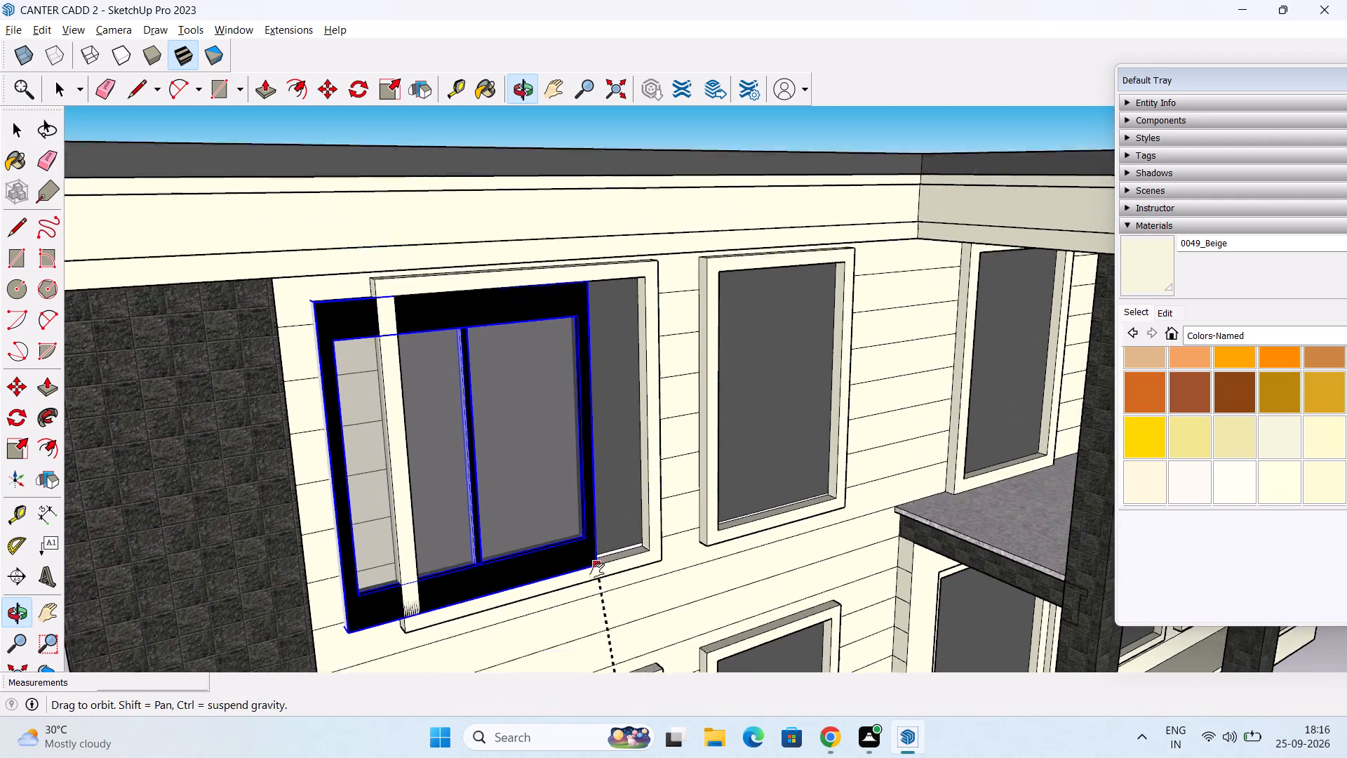
shift+middle_drag(597, 571, 597, 588)
scroll(633, 558, up, 15)
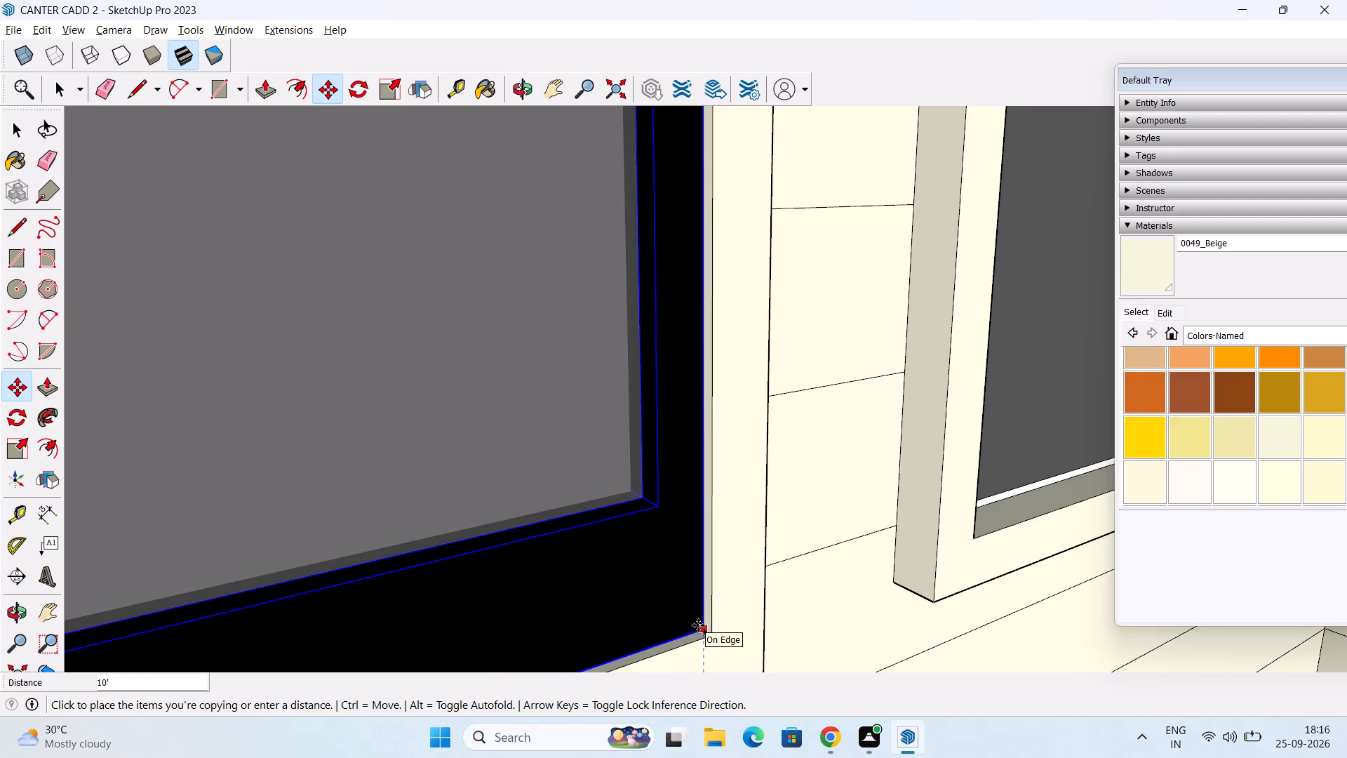
click(698, 625)
scroll(698, 624, down, 7)
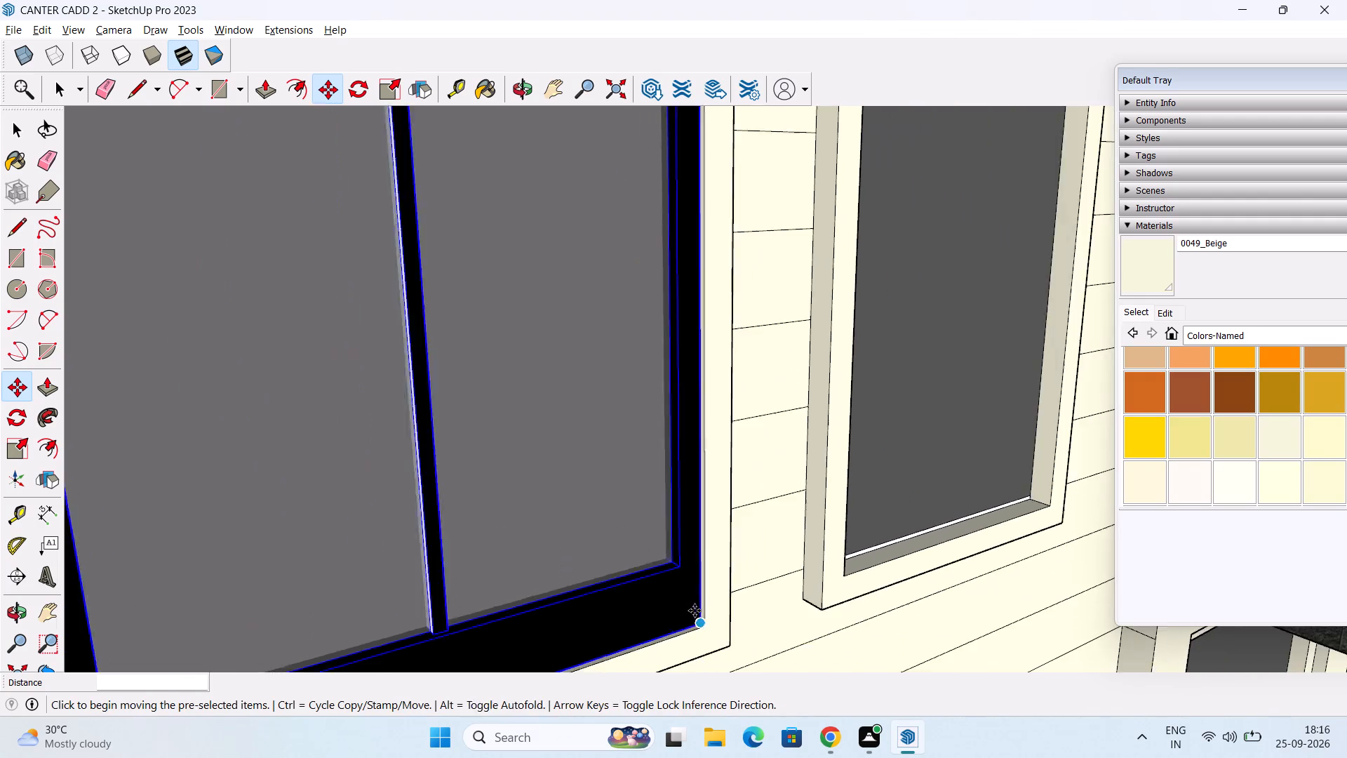
scroll(695, 611, down, 9)
key(space)
click(645, 159)
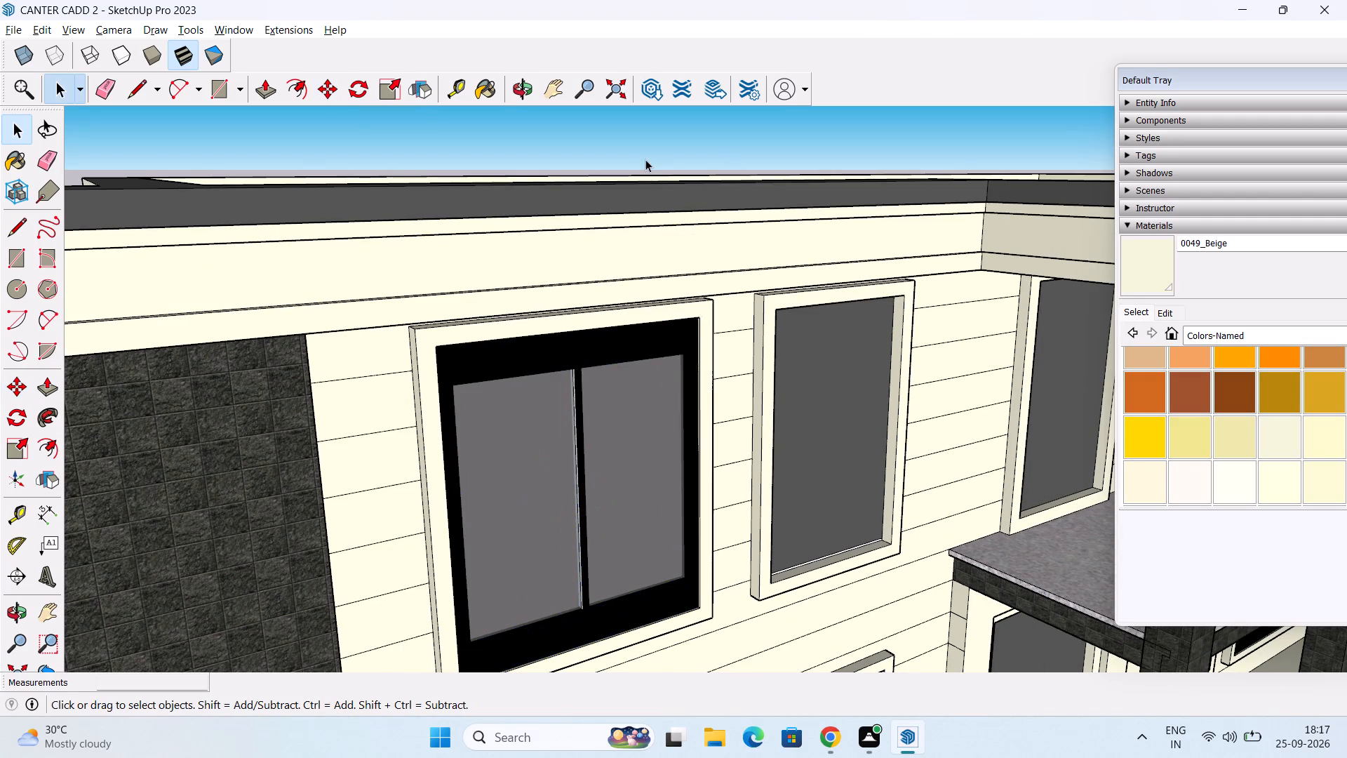
Paint the inner faces of the roof parapet beside the porch projection and along the far side with 0049_Beige.
scroll(717, 269, down, 3)
middle_drag(741, 354, 540, 201)
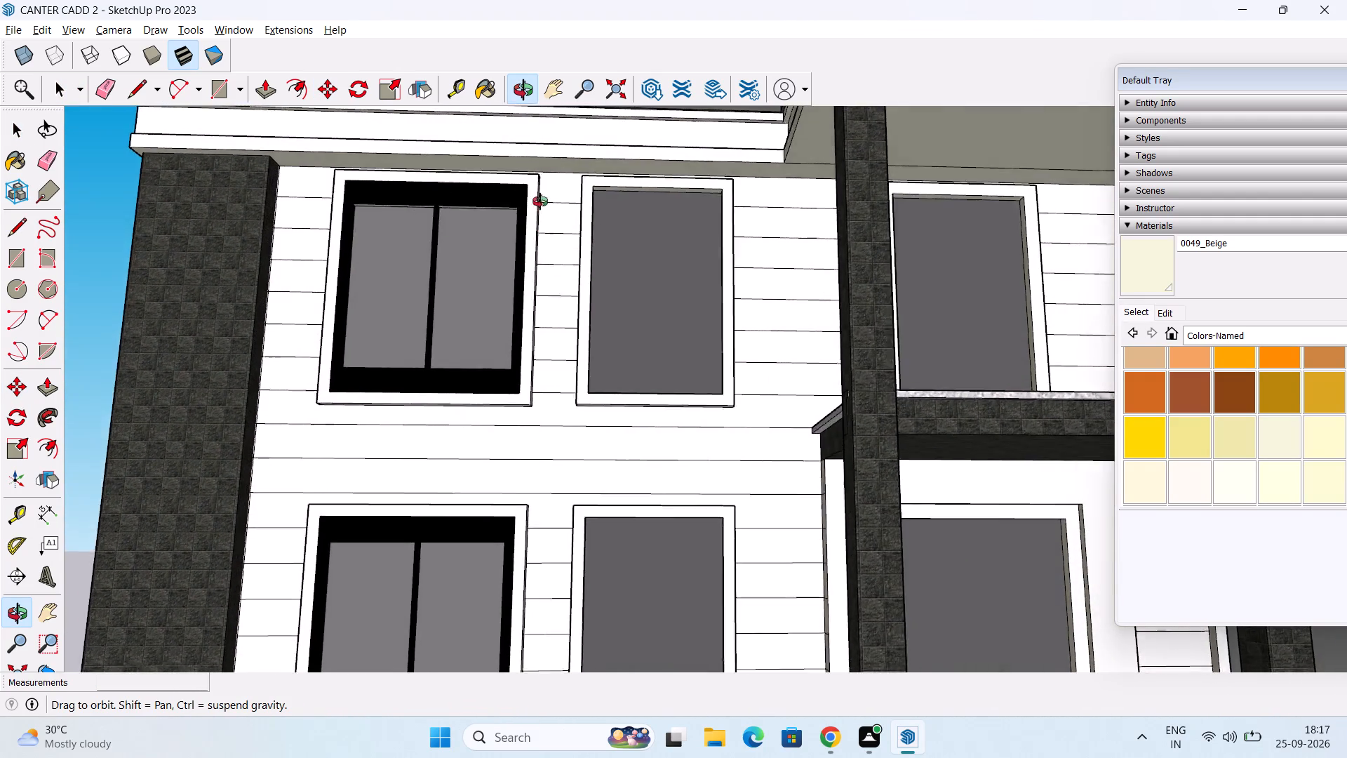
middle_drag(540, 201, 503, 300)
scroll(516, 275, down, 13)
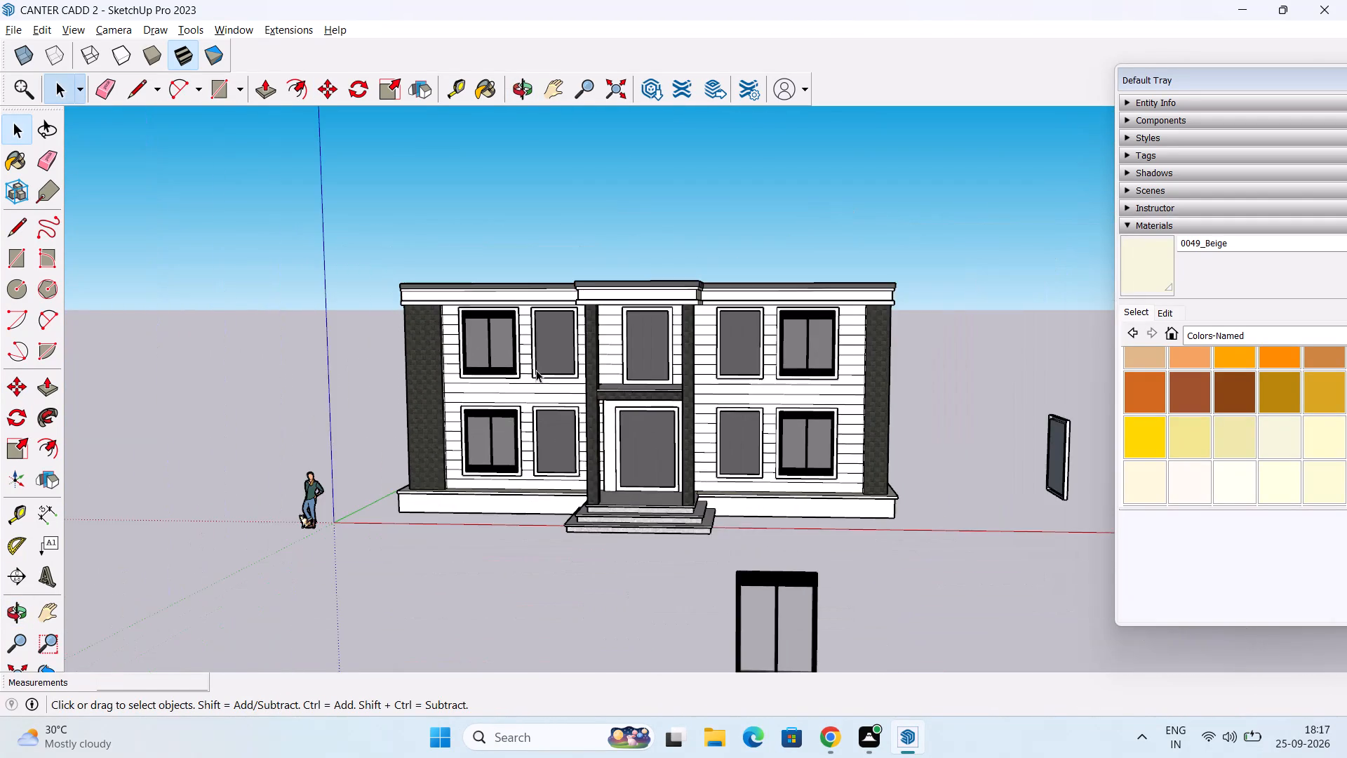
middle_drag(536, 375, 409, 460)
middle_drag(690, 467, 656, 501)
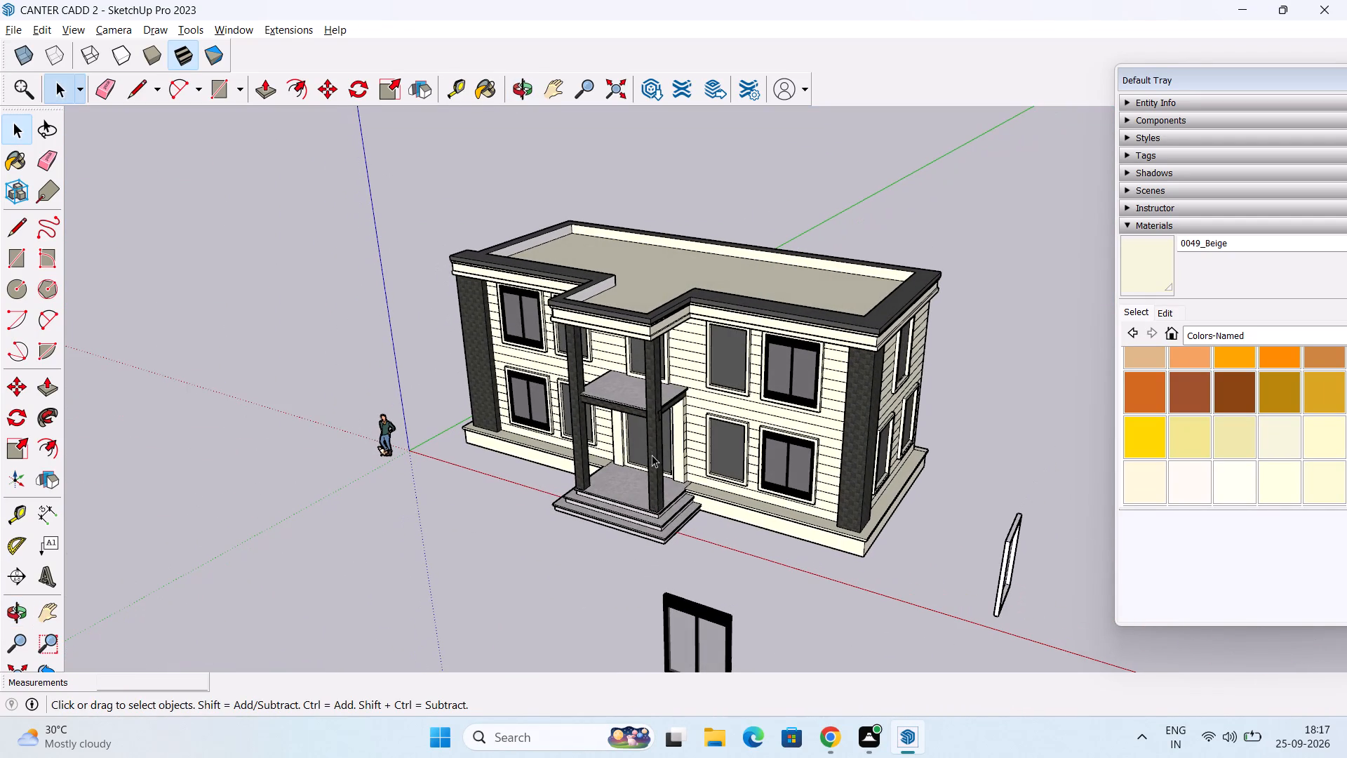
middle_drag(648, 404, 344, 373)
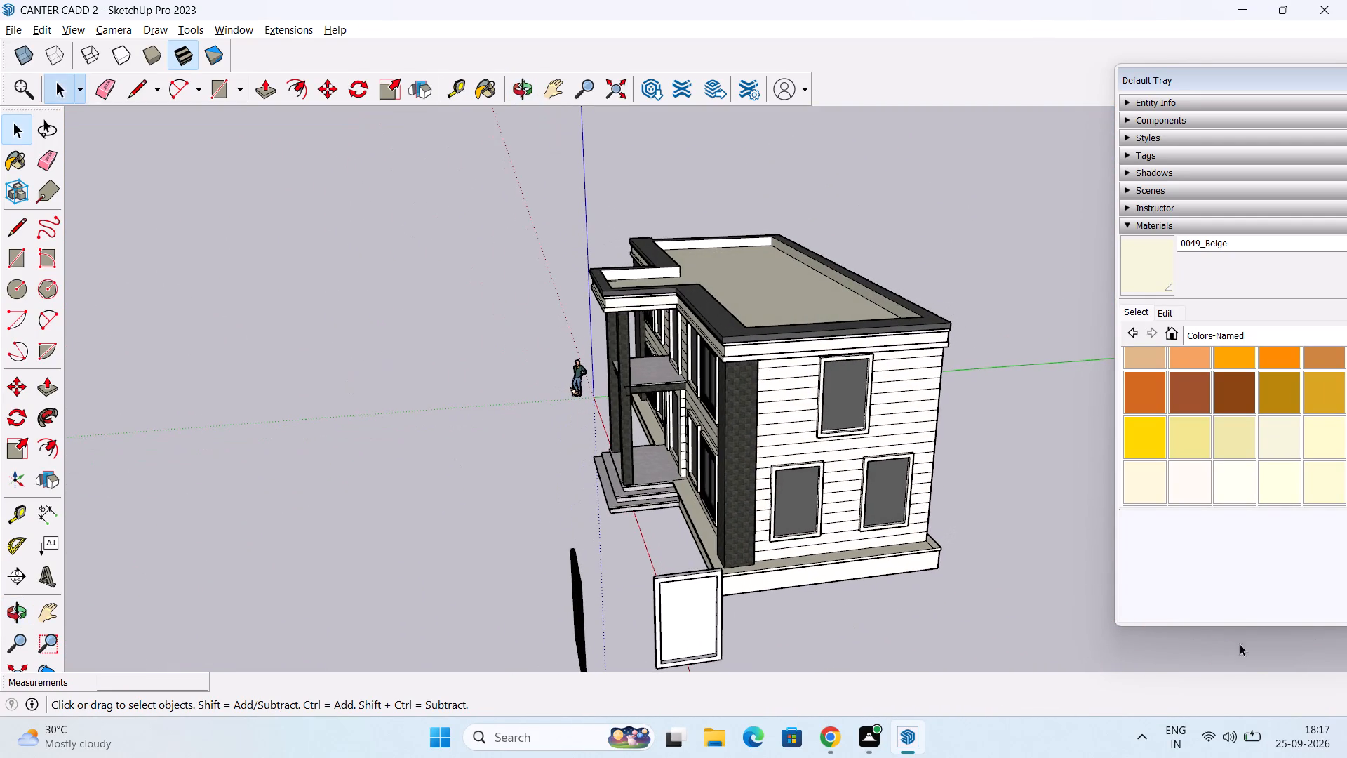
click(1158, 273)
scroll(642, 274, up, 8)
click(676, 275)
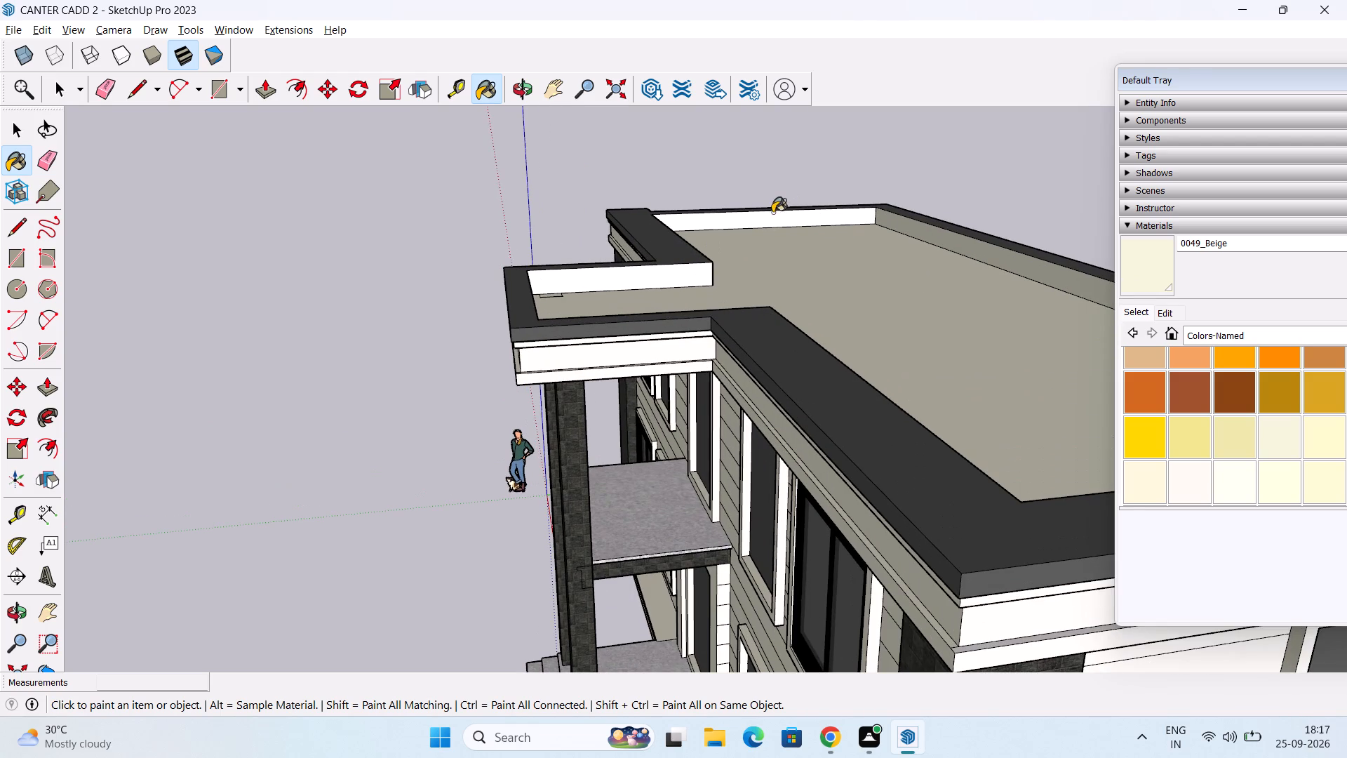
click(771, 214)
key(space)
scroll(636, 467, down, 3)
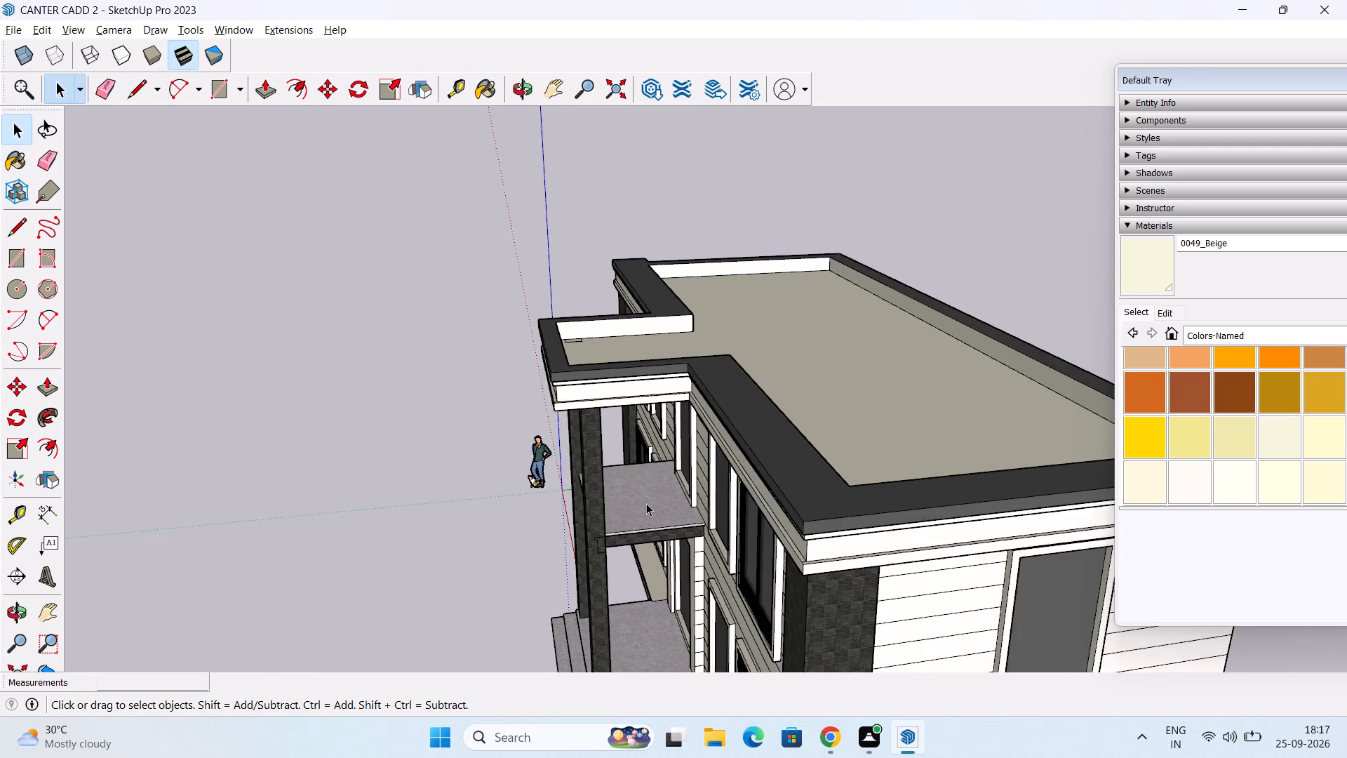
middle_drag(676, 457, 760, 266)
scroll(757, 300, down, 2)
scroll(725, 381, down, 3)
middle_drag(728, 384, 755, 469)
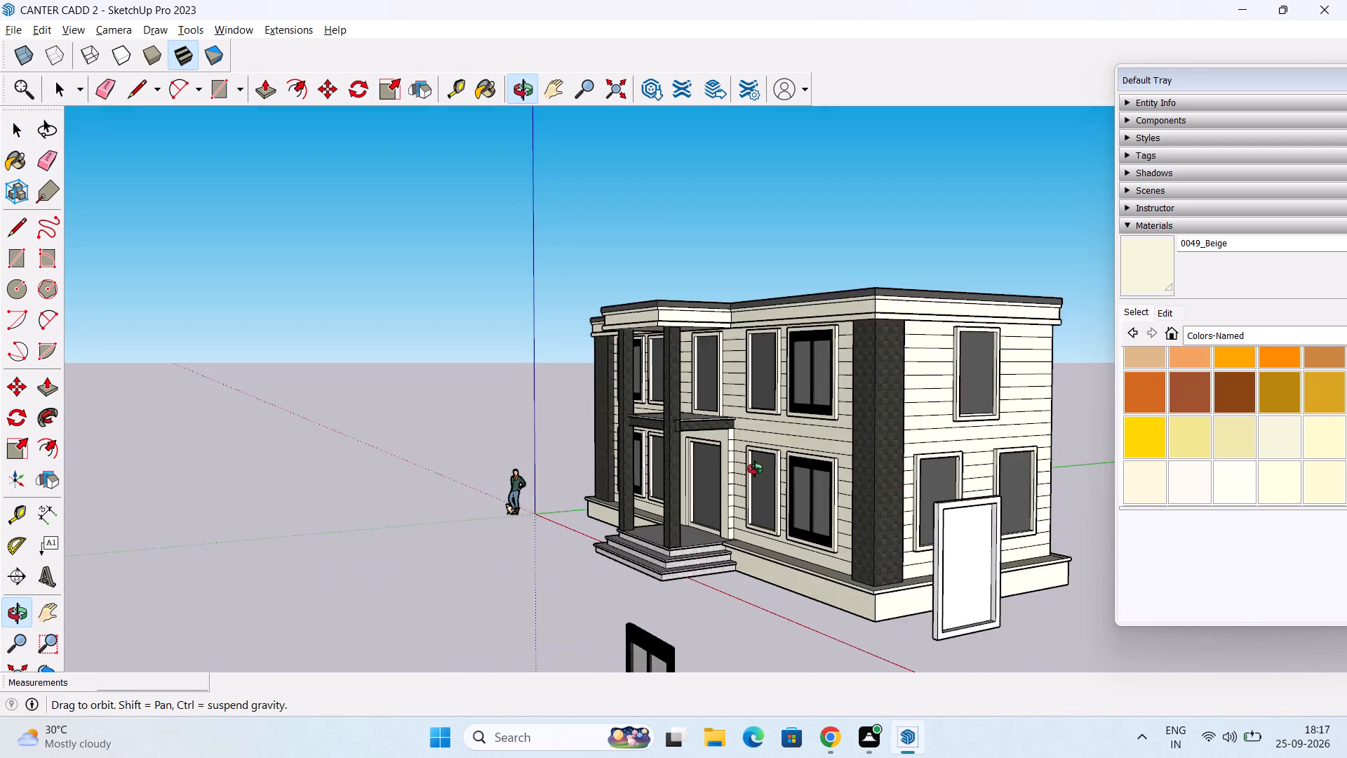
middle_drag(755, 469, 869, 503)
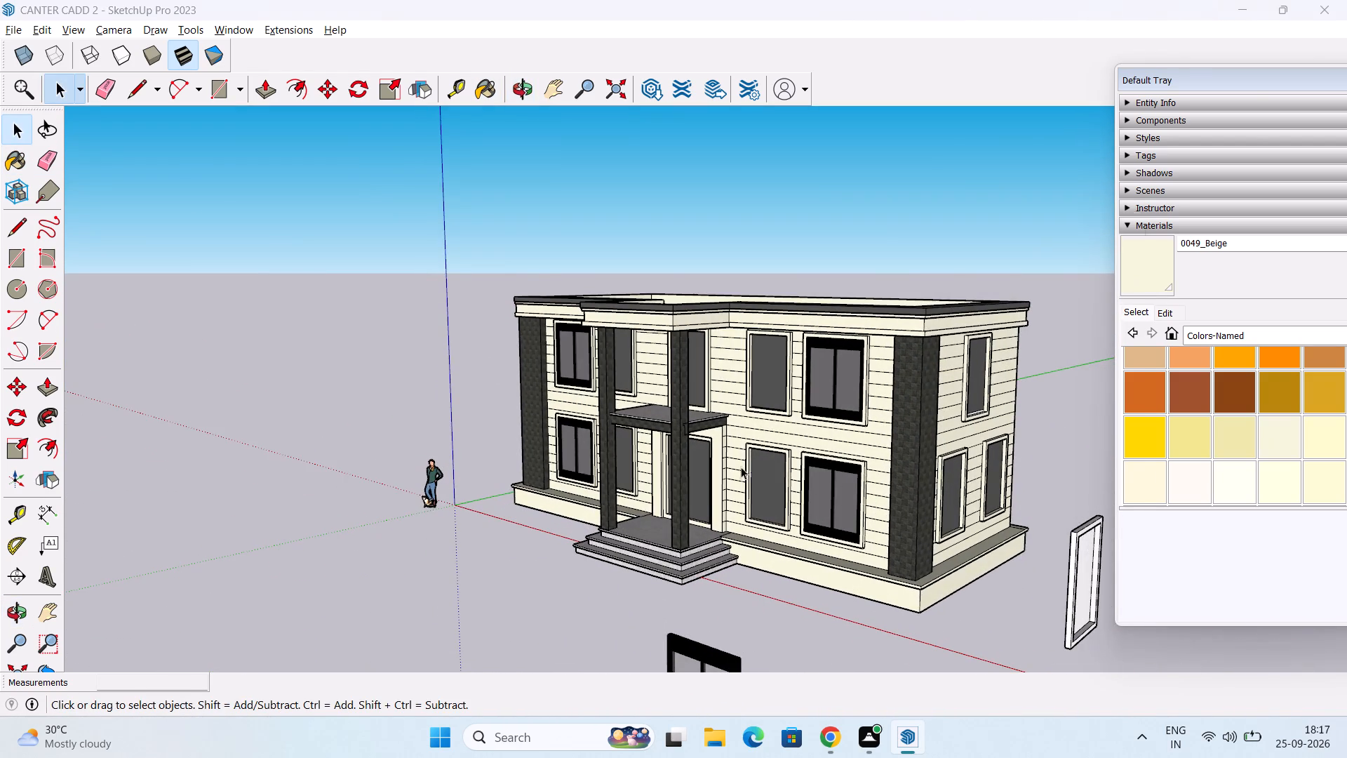
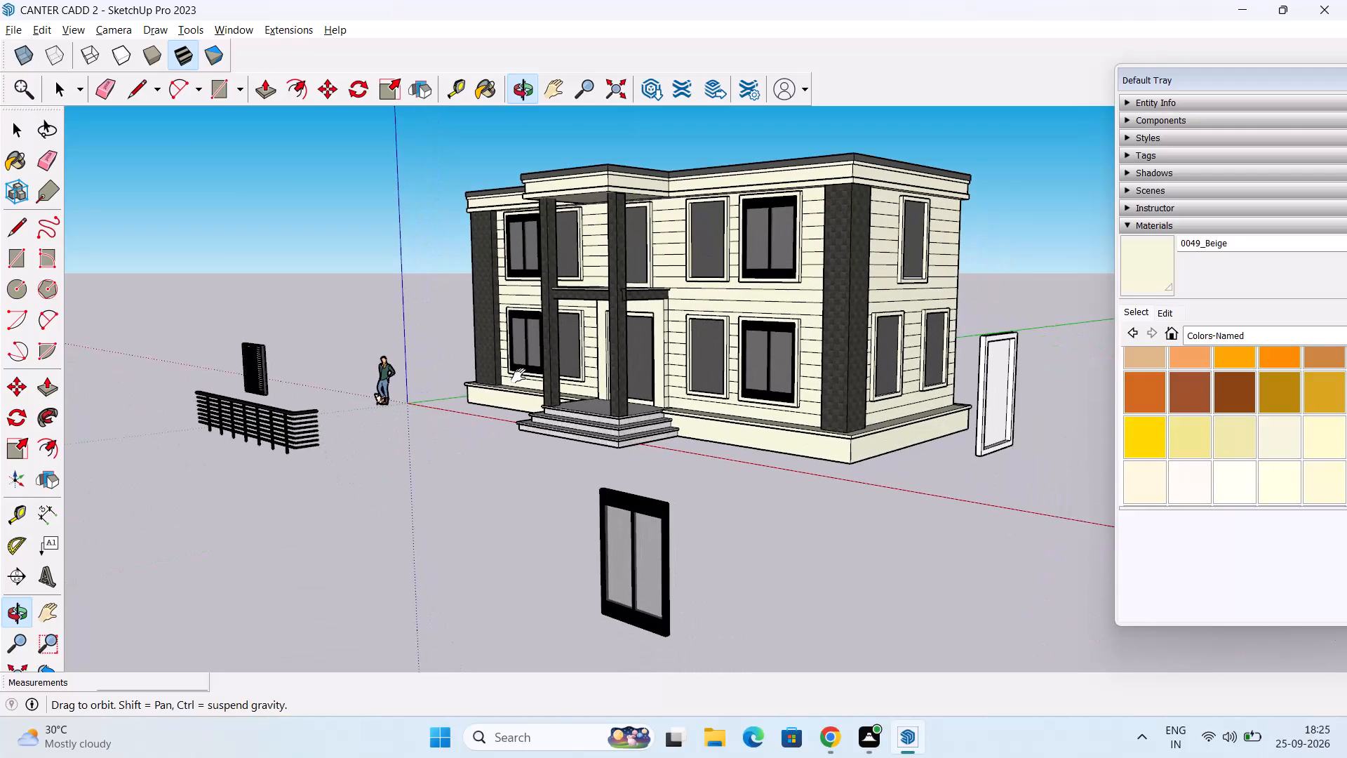
Examine the front facade and the loose black slatted railing standing in front of the house.
middle_drag(384, 439, 590, 443)
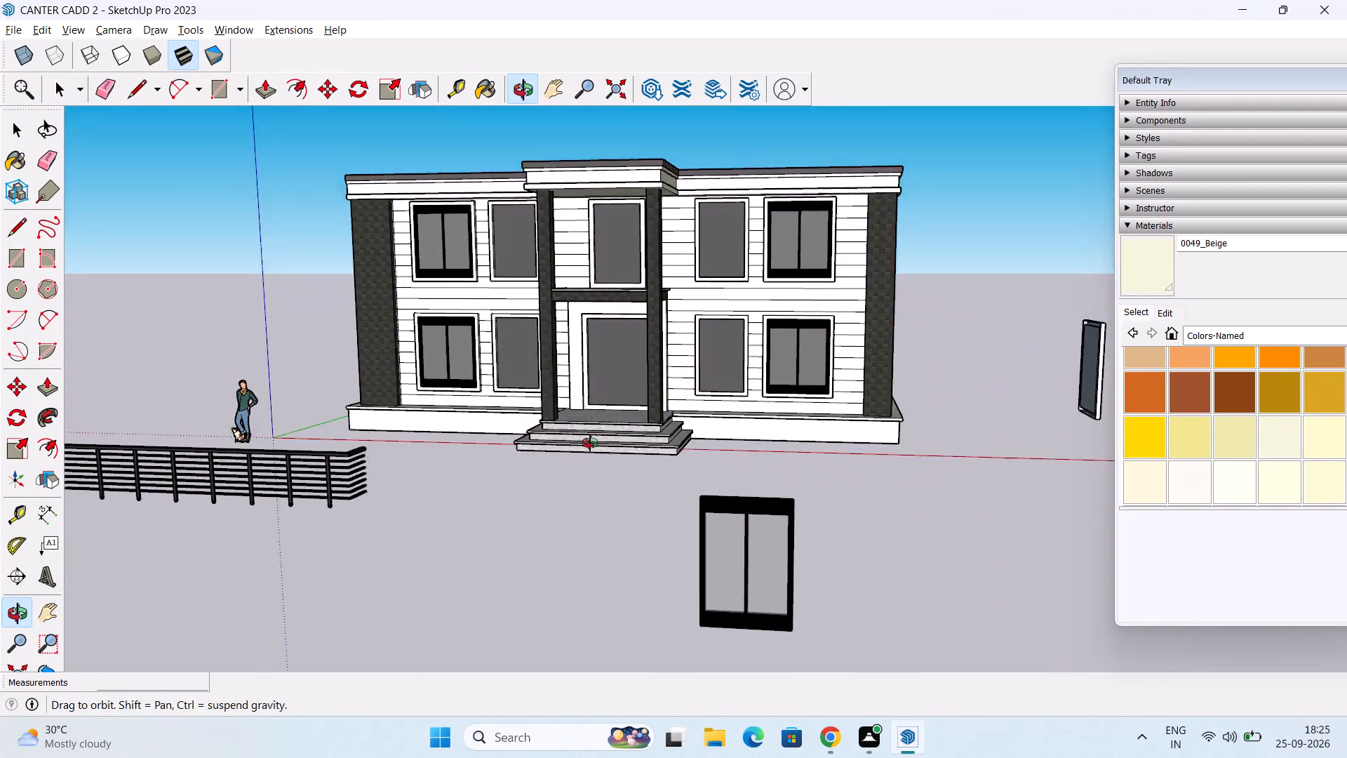
middle_drag(590, 443, 486, 526)
scroll(420, 507, down, 1)
middle_drag(328, 530, 366, 450)
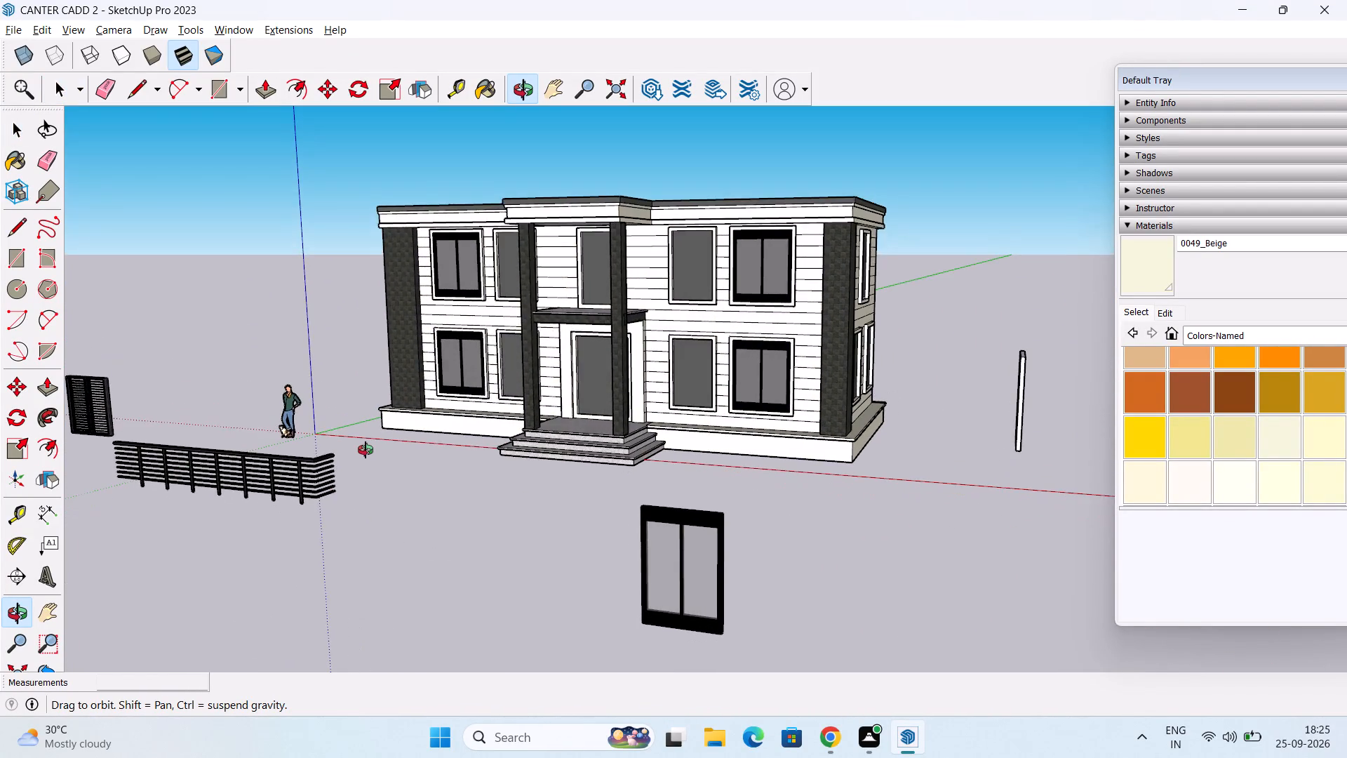
middle_drag(366, 450, 377, 481)
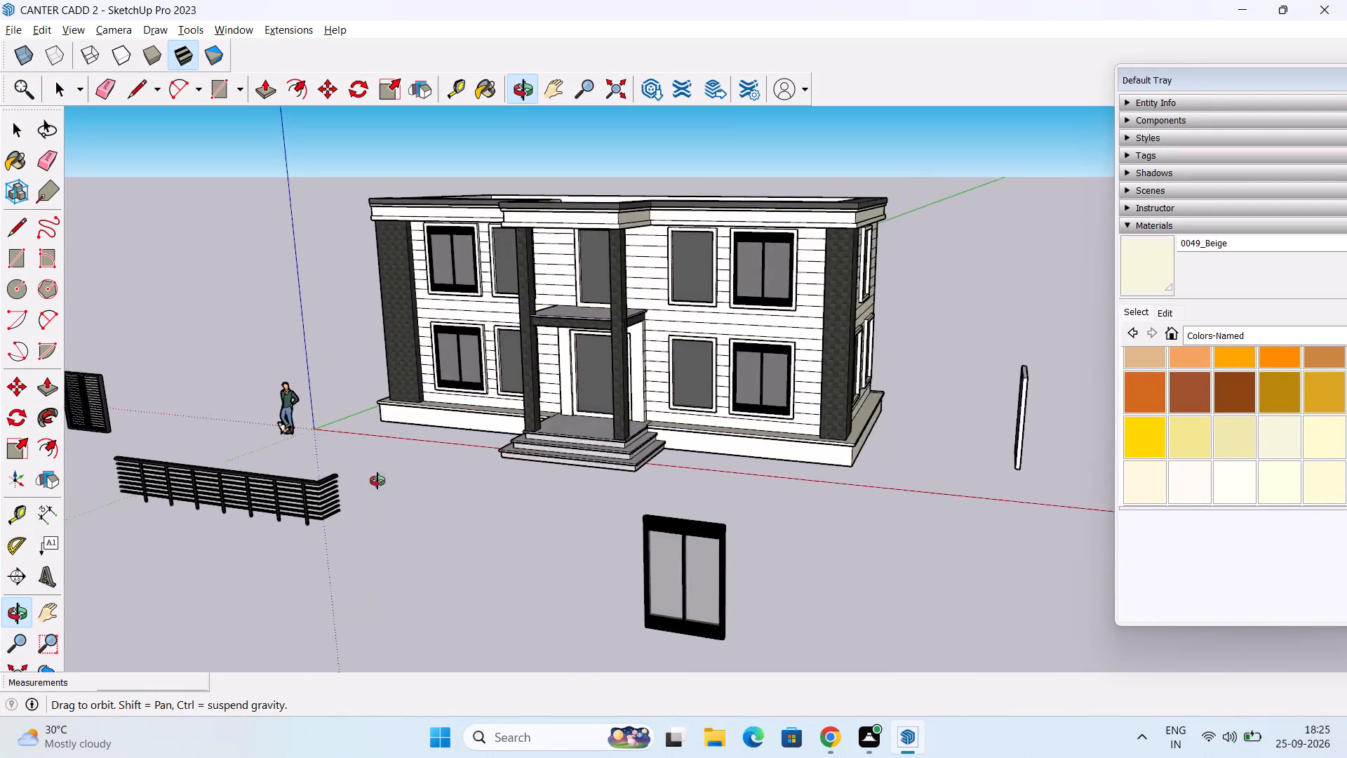
middle_drag(377, 481, 342, 534)
scroll(310, 524, up, 2)
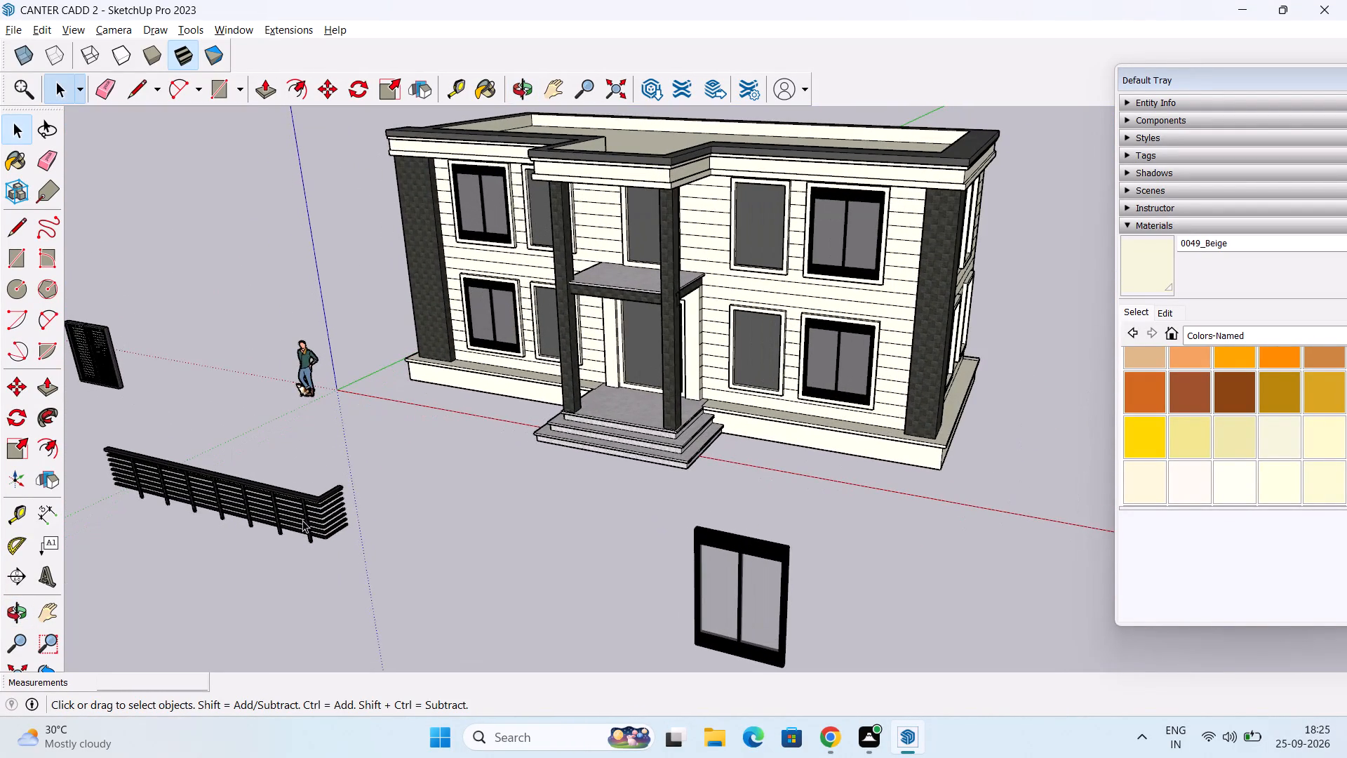
middle_drag(302, 519, 474, 488)
scroll(455, 507, up, 7)
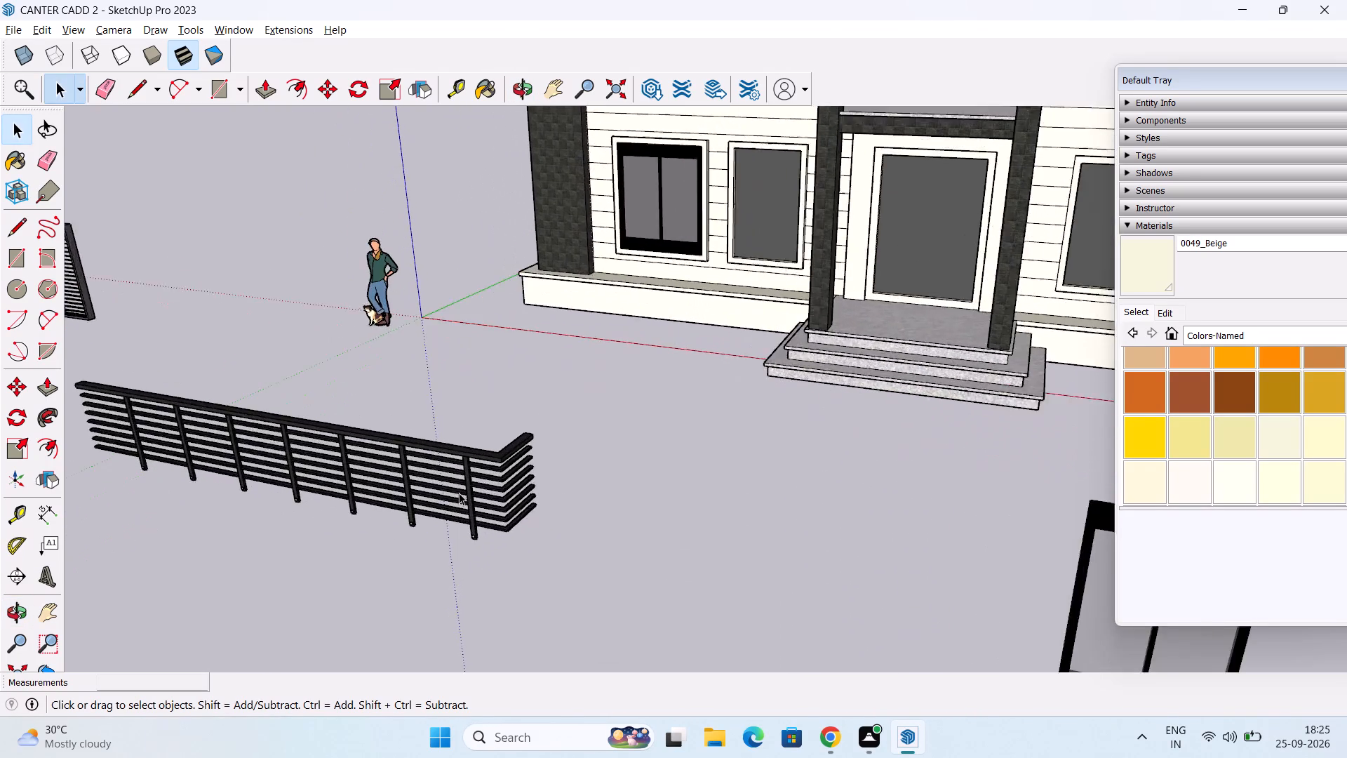
scroll(459, 493, up, 12)
scroll(465, 477, down, 5)
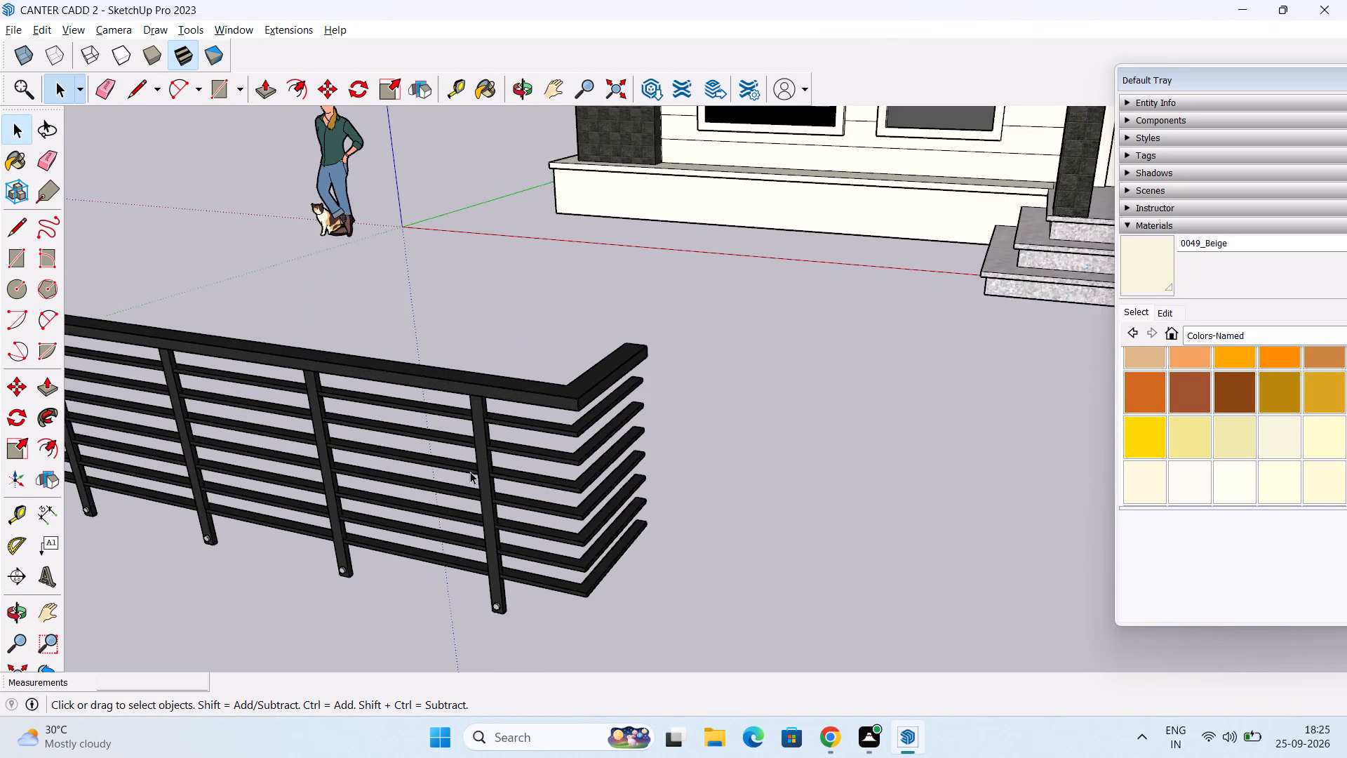
scroll(470, 472, down, 17)
click(441, 467)
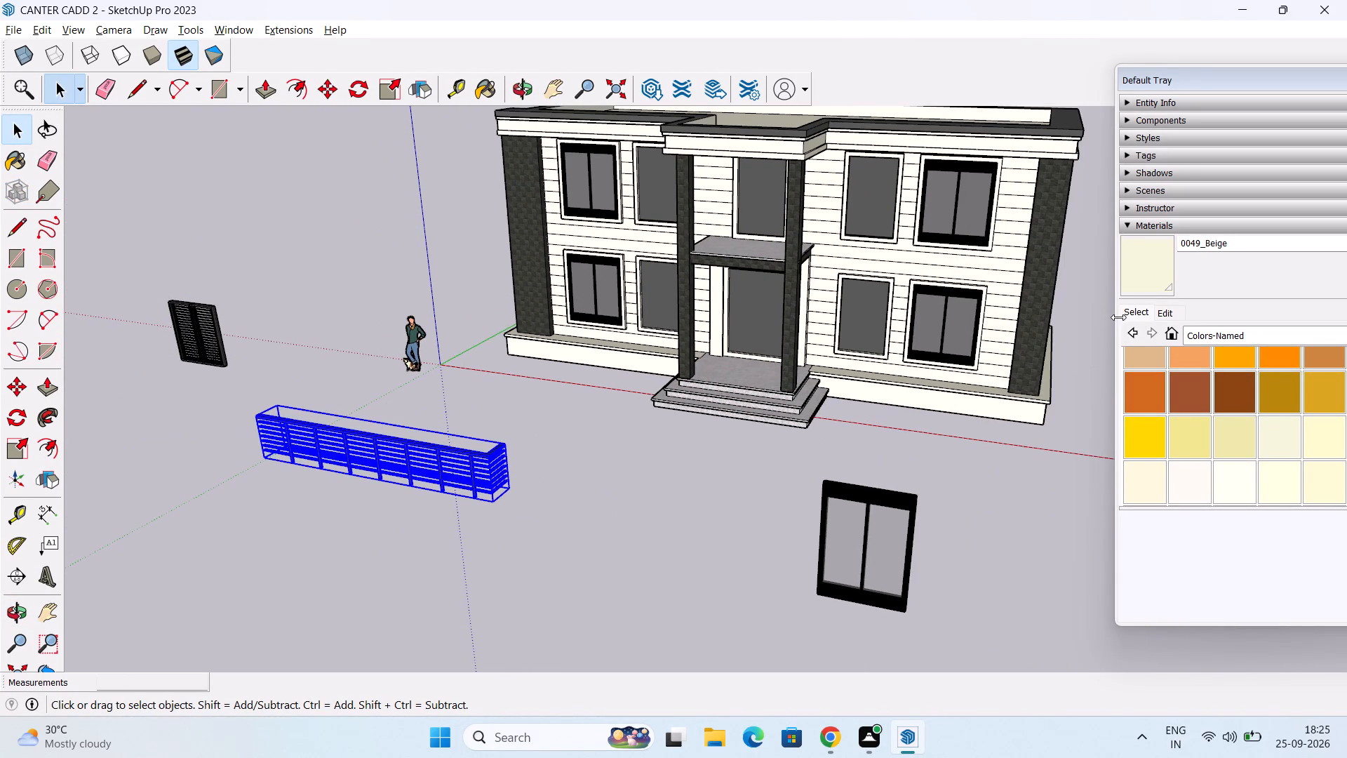
Copy the black louvred two-panel window to the ground in front of the porch steps, about 48' 3" from the original.
scroll(183, 352, up, 2)
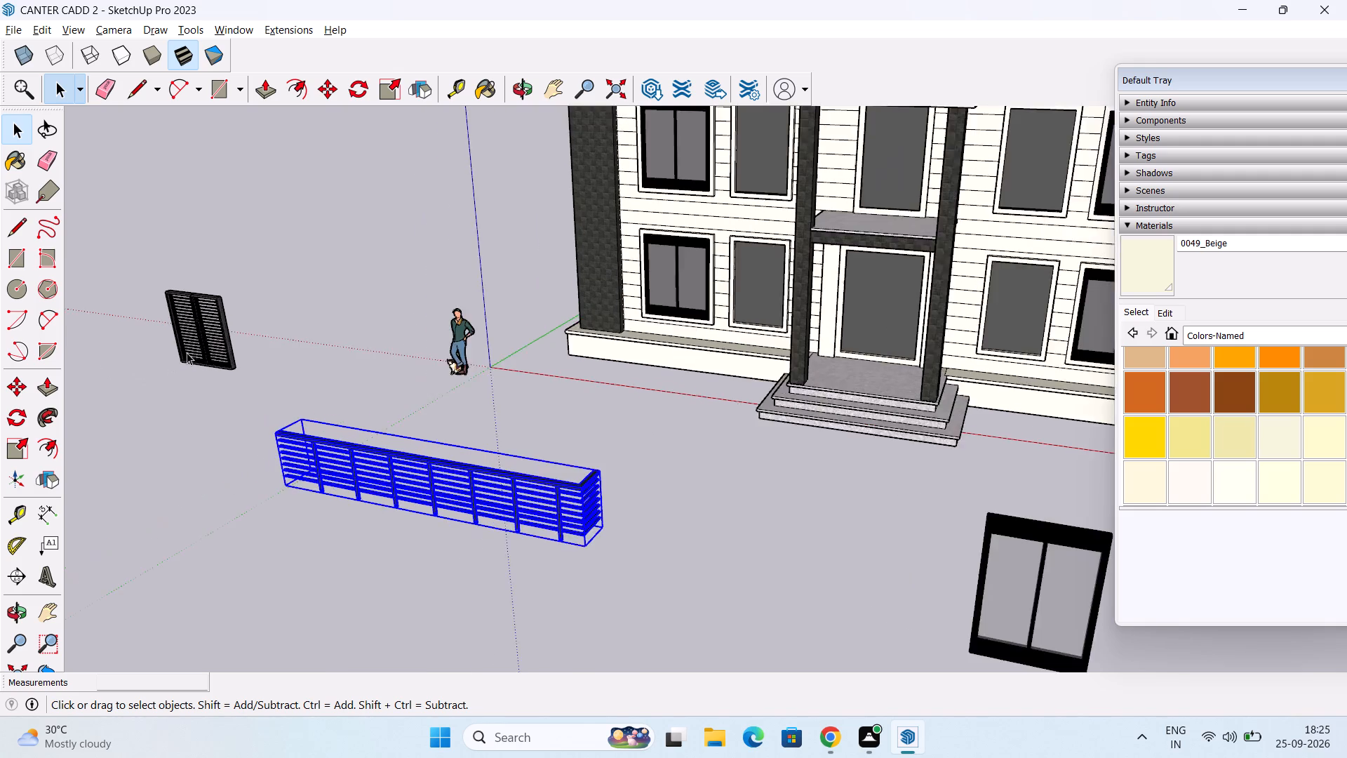
scroll(187, 352, up, 18)
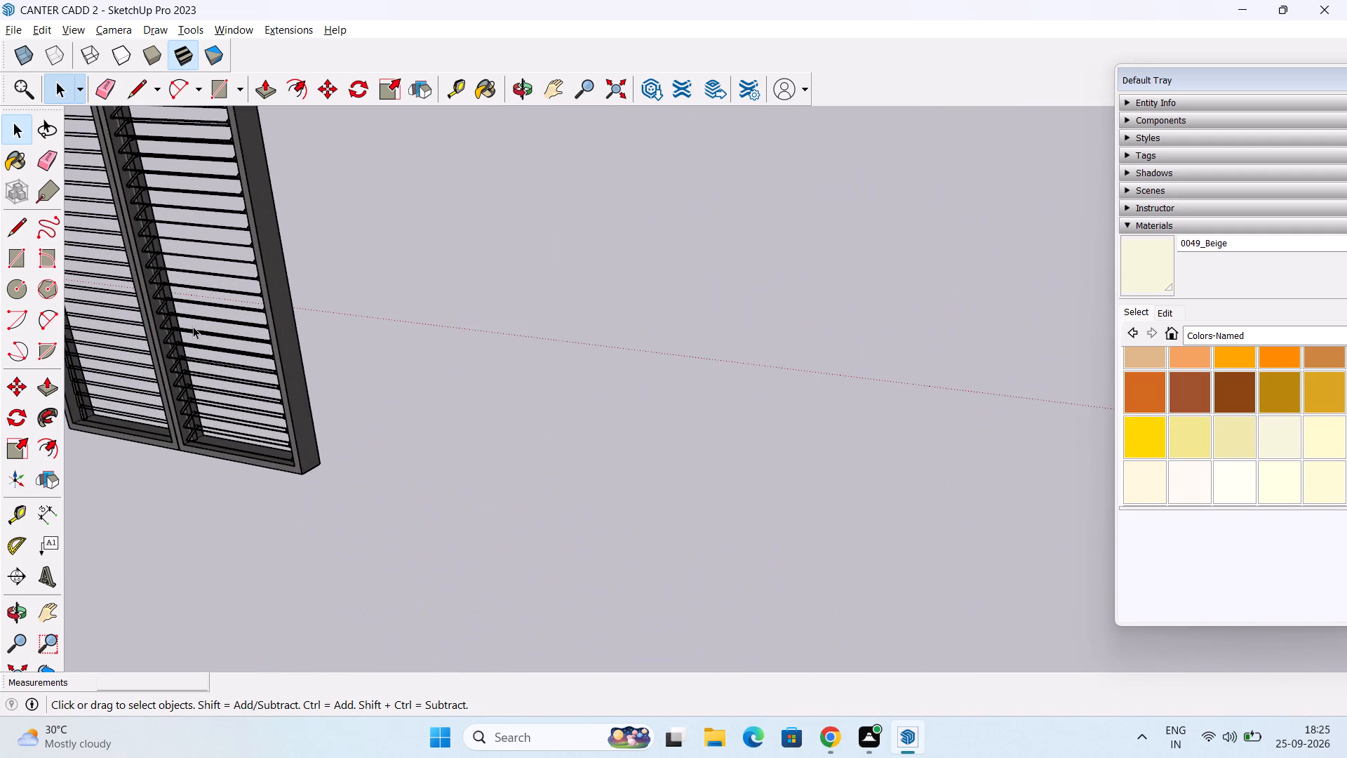
middle_drag(189, 331, 212, 304)
scroll(212, 307, down, 11)
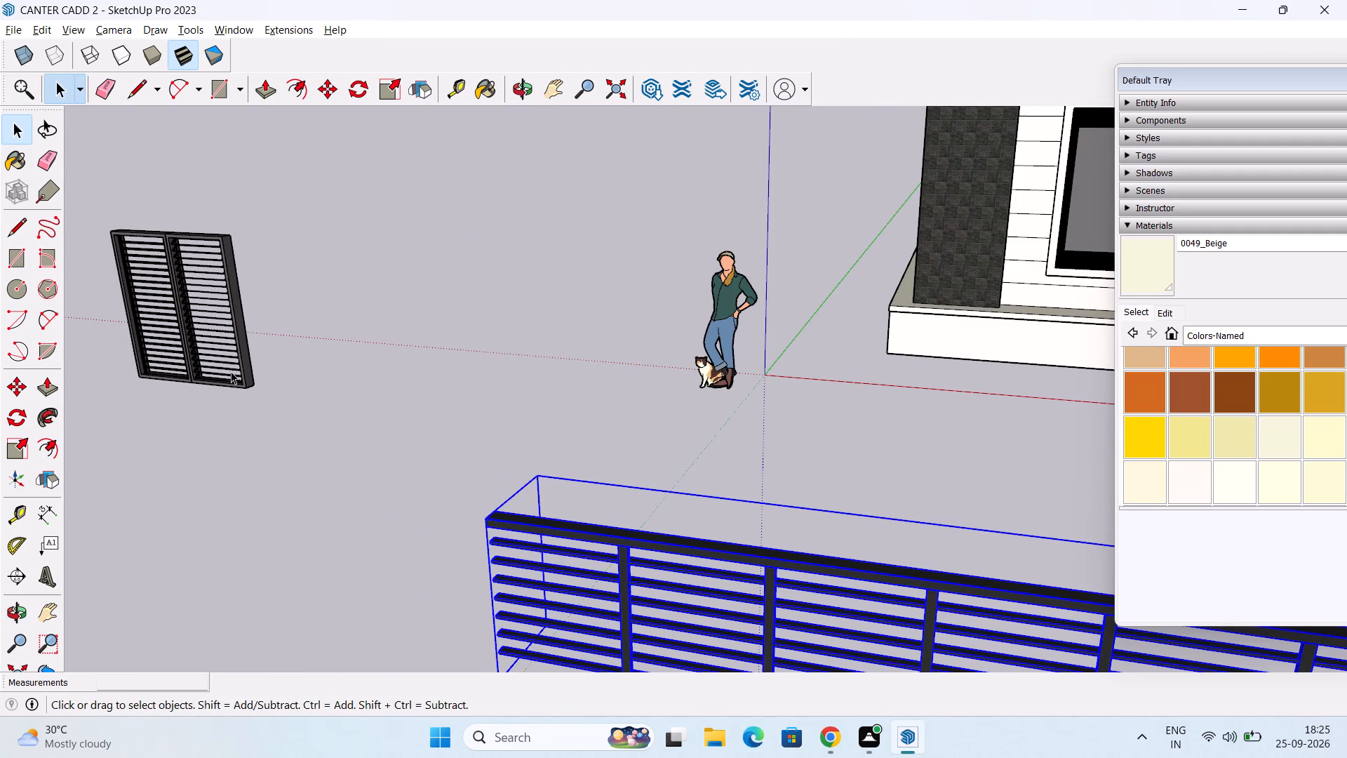
click(239, 366)
key(m)
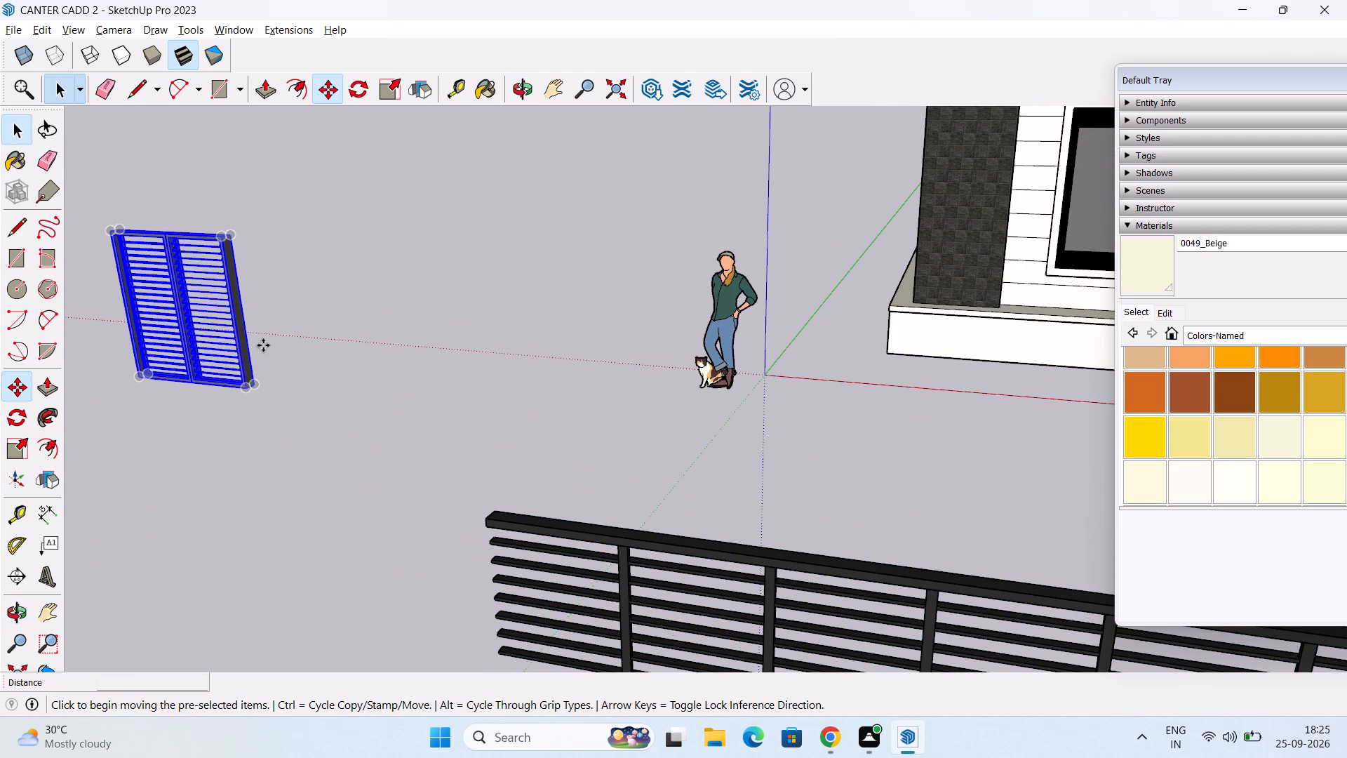
middle_drag(264, 347, 208, 435)
scroll(313, 361, up, 5)
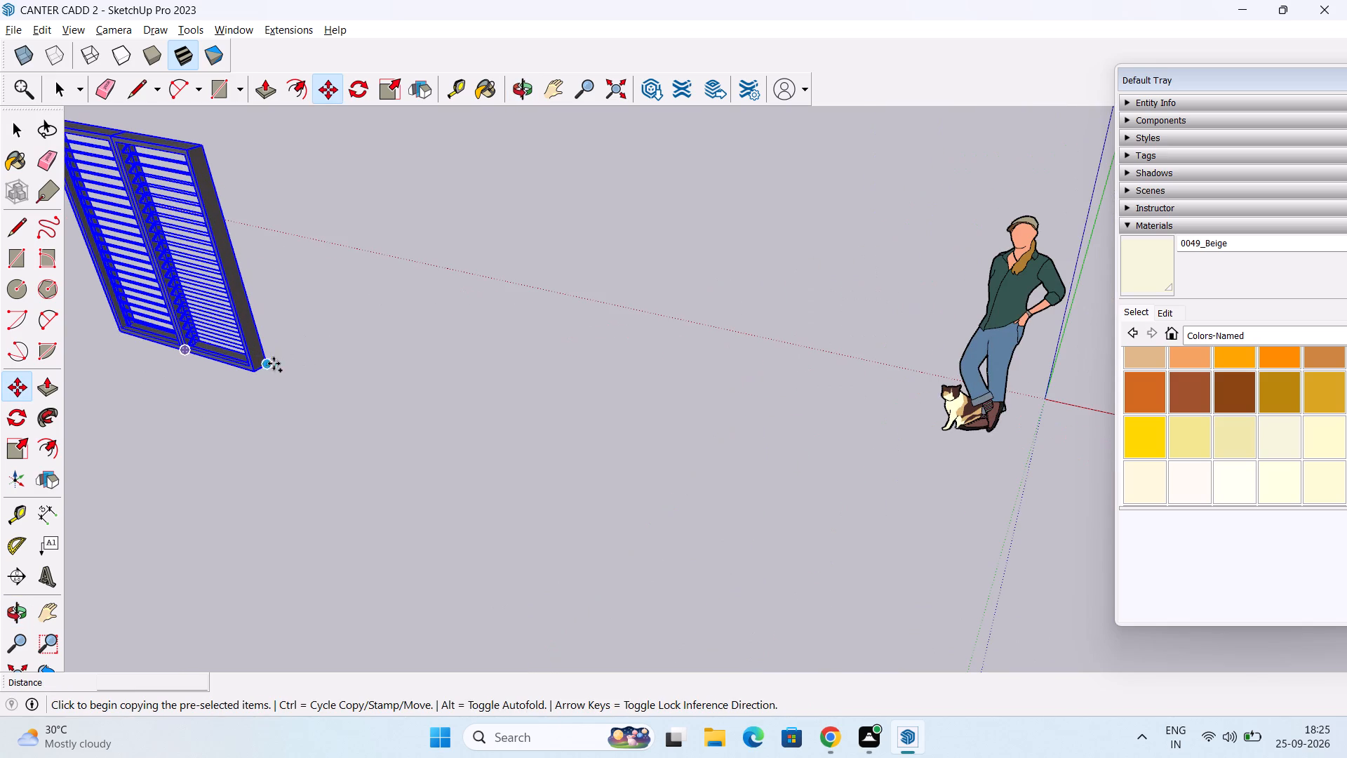
click(266, 362)
scroll(1073, 470, down, 8)
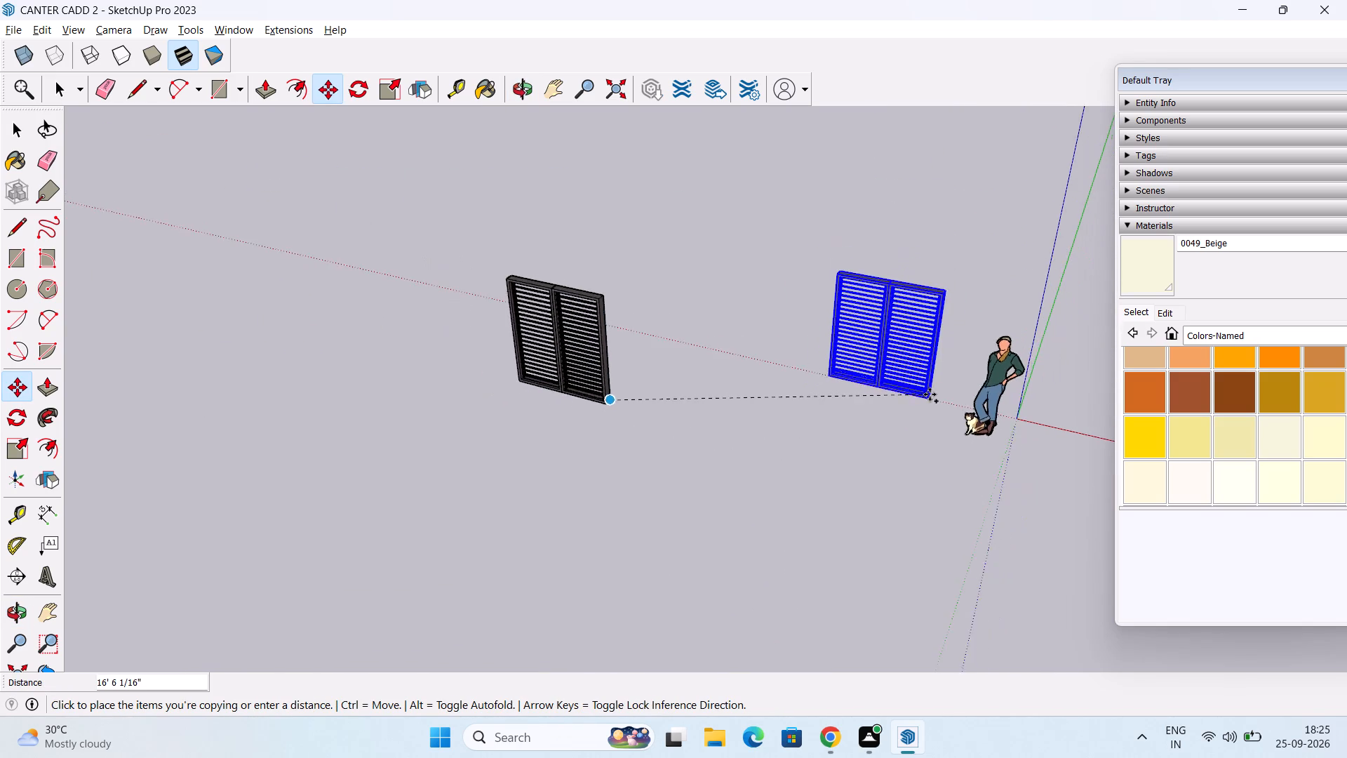
scroll(930, 394, down, 3)
shift+middle_drag(941, 416, 142, 418)
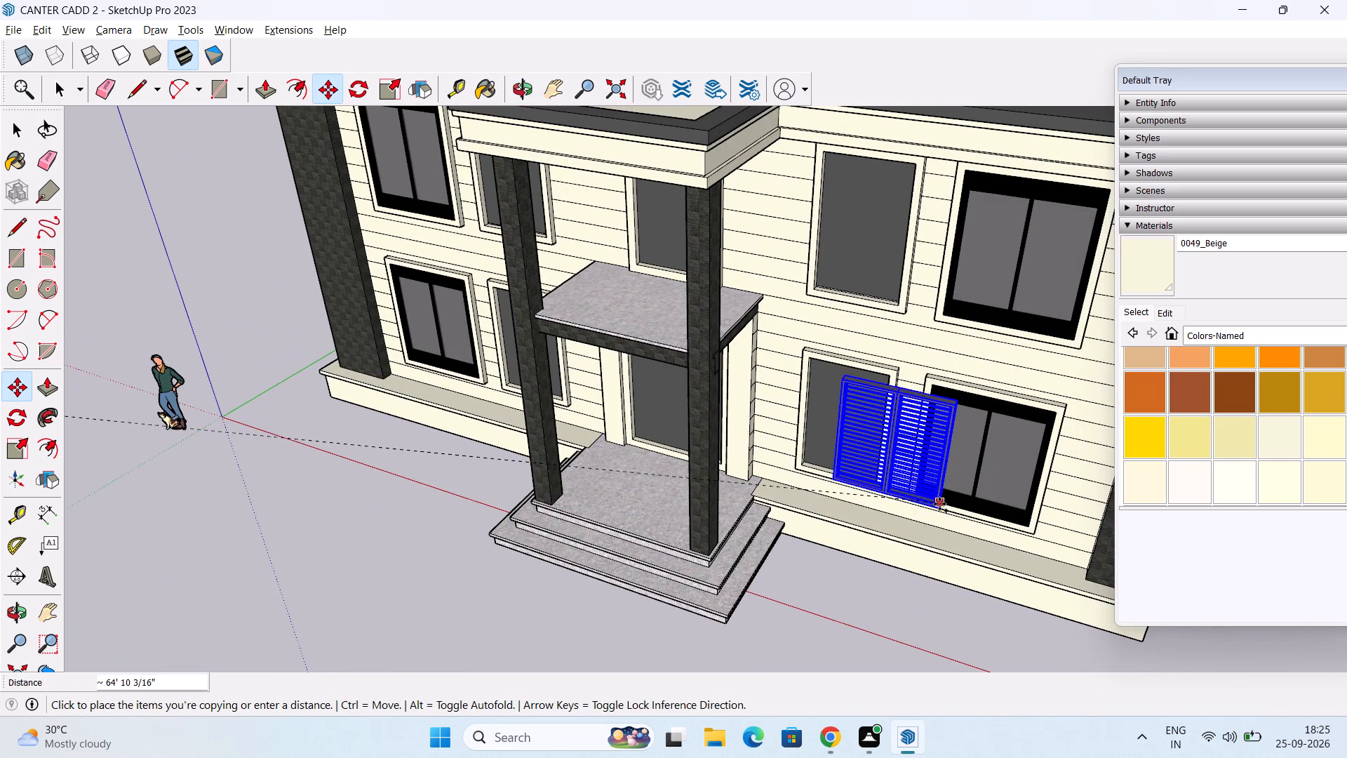
shift+middle_drag(917, 512, 515, 460)
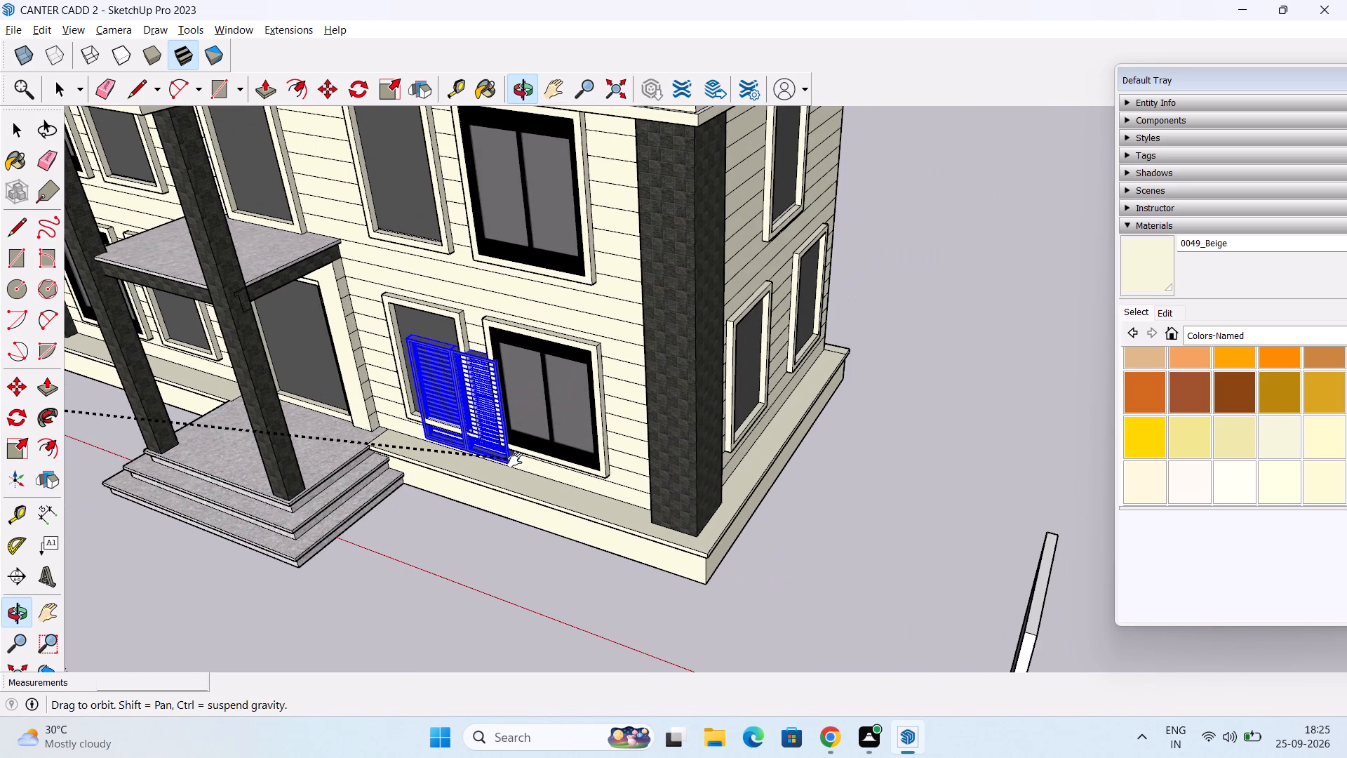
shift+middle_drag(515, 460, 544, 464)
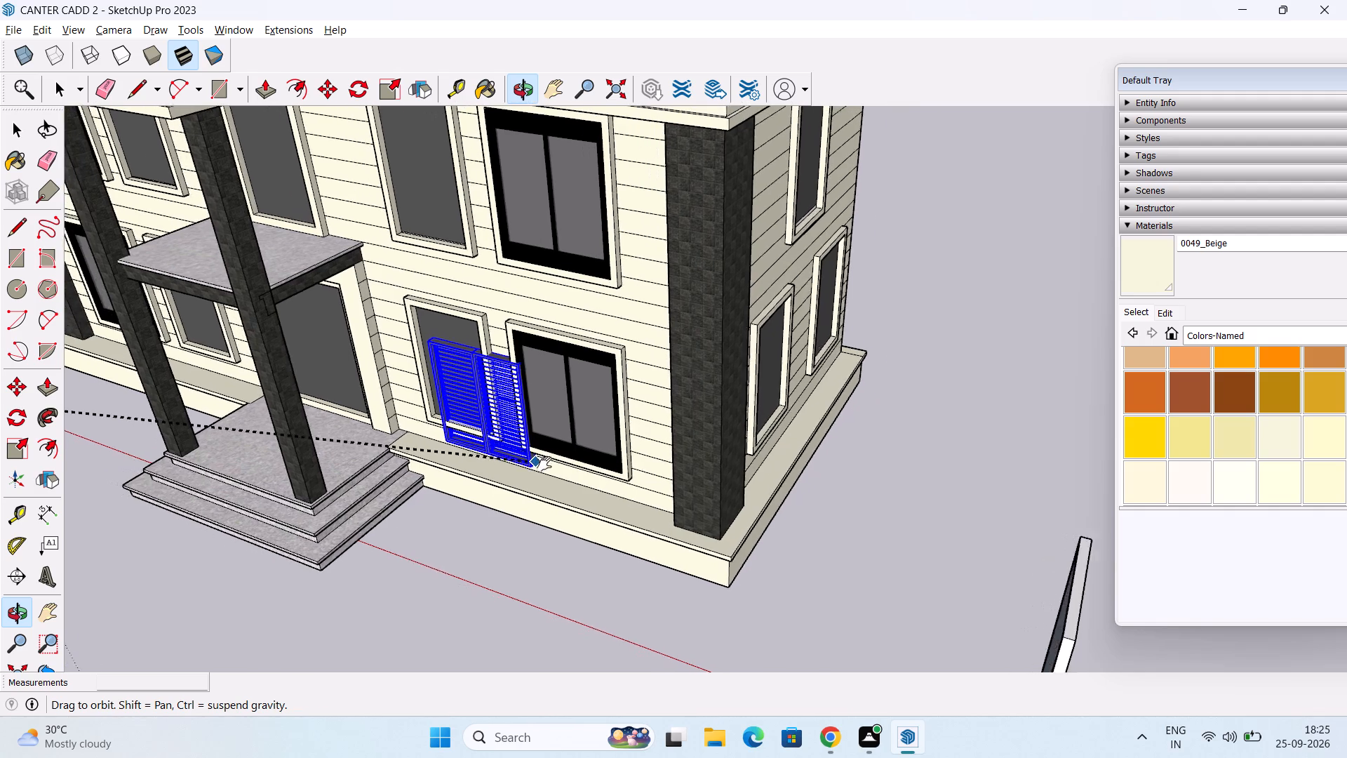
shift+middle_drag(544, 464, 725, 501)
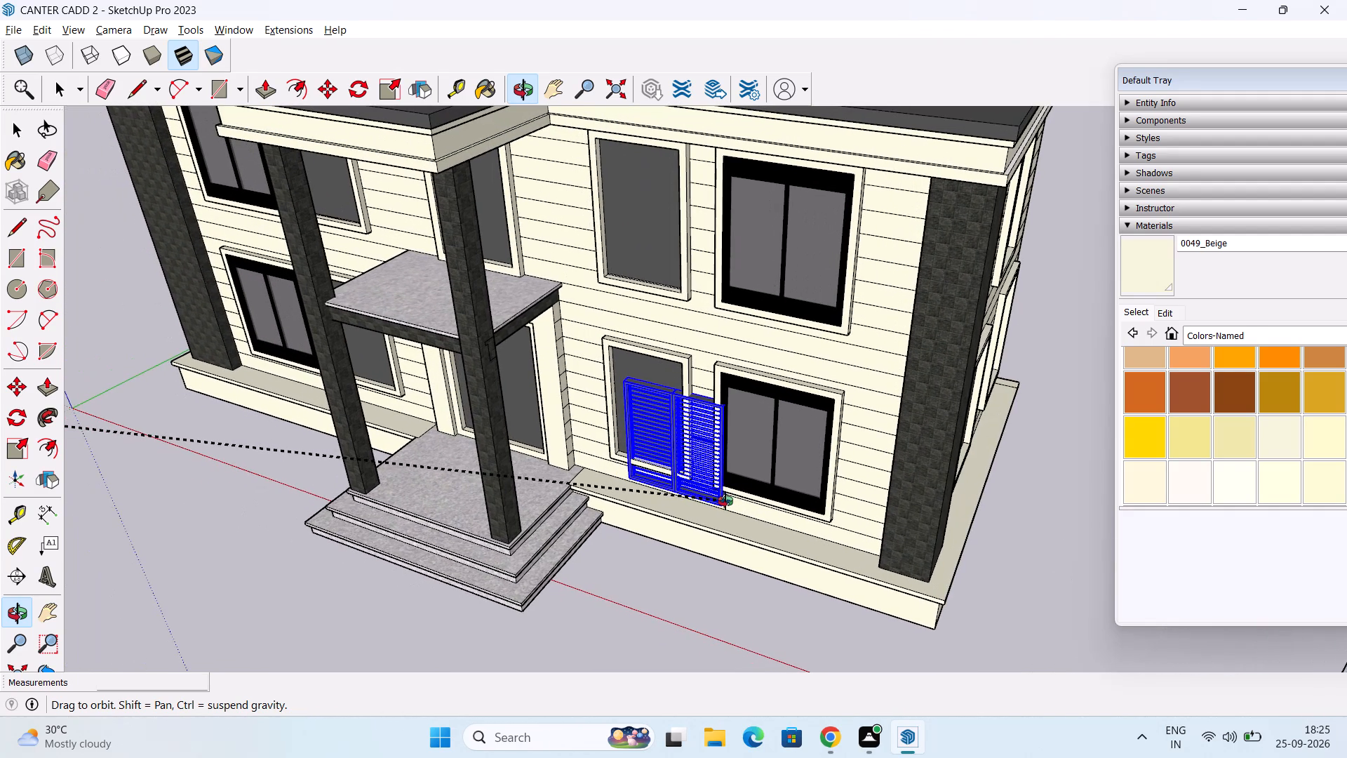
shift+middle_drag(725, 501, 537, 420)
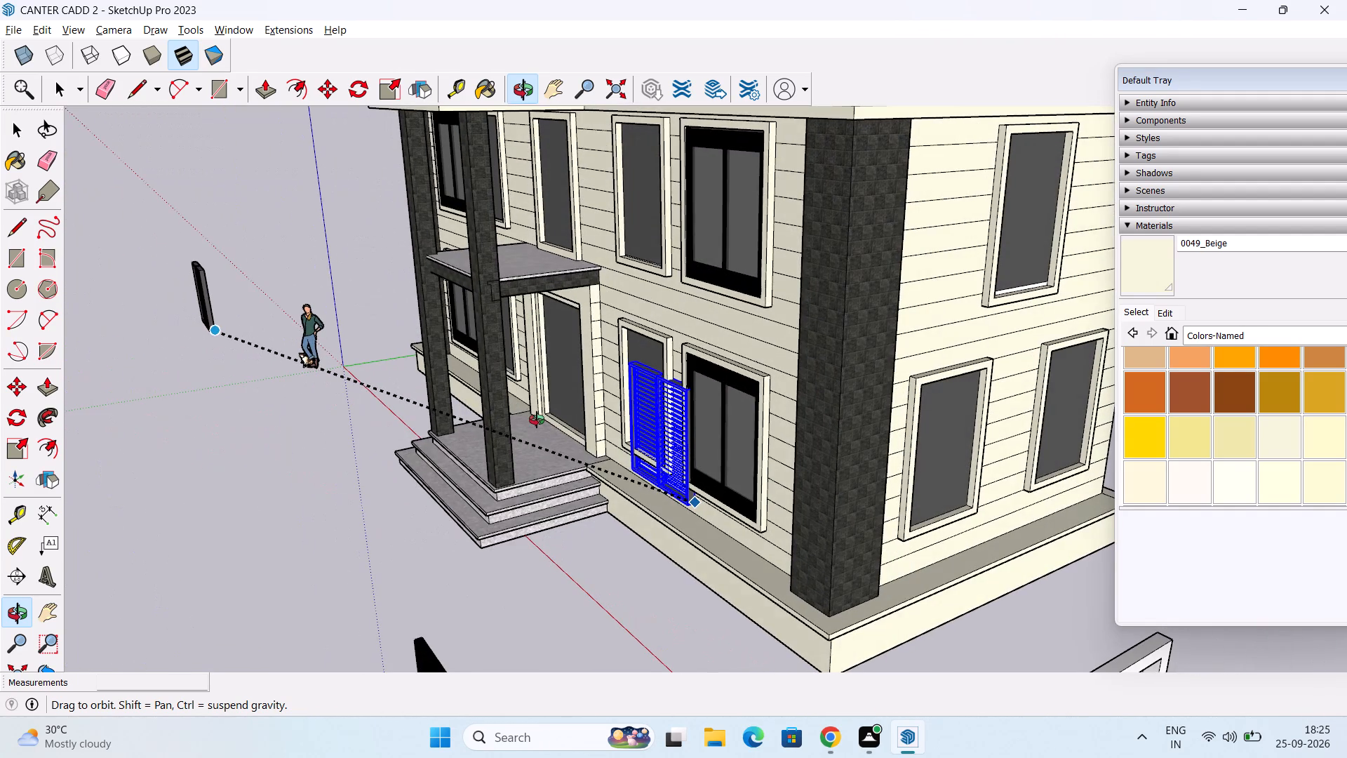
shift+middle_drag(537, 420, 694, 421)
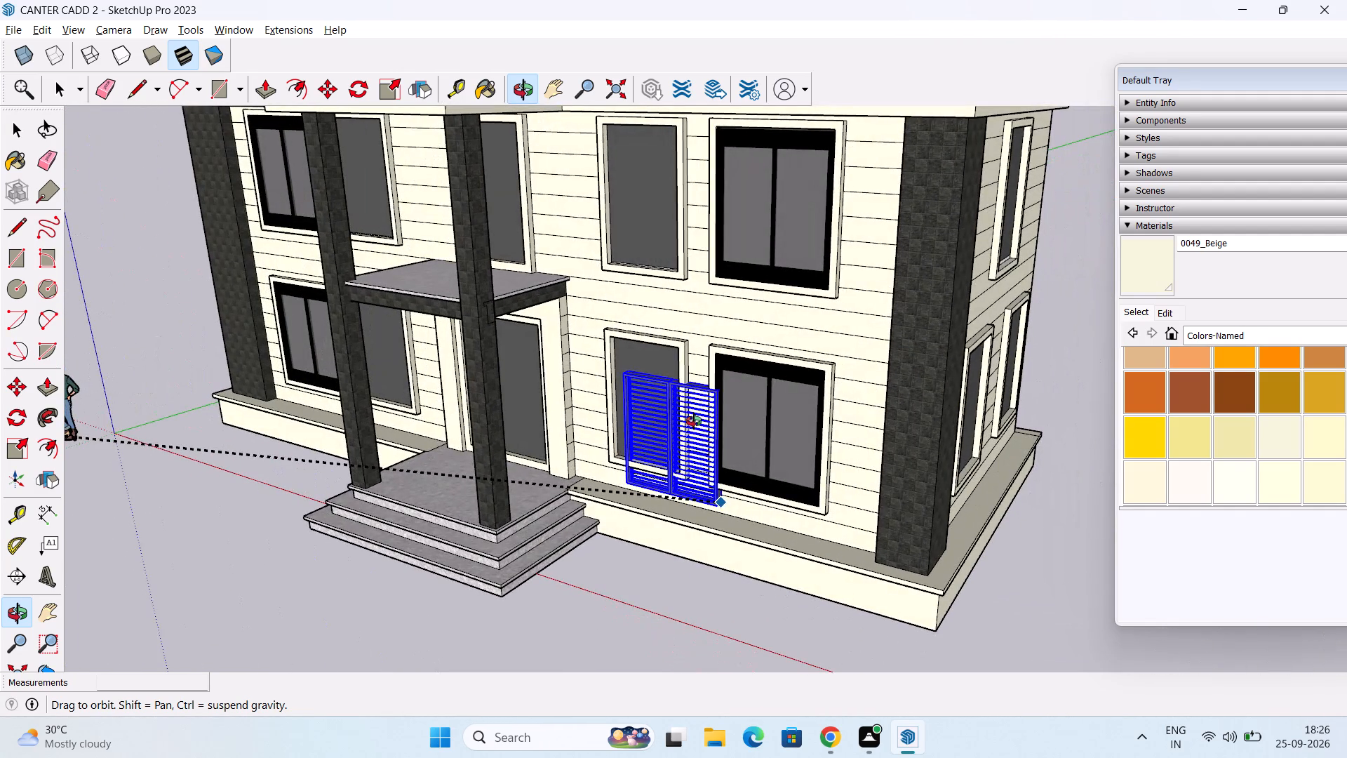
shift+middle_drag(694, 421, 671, 424)
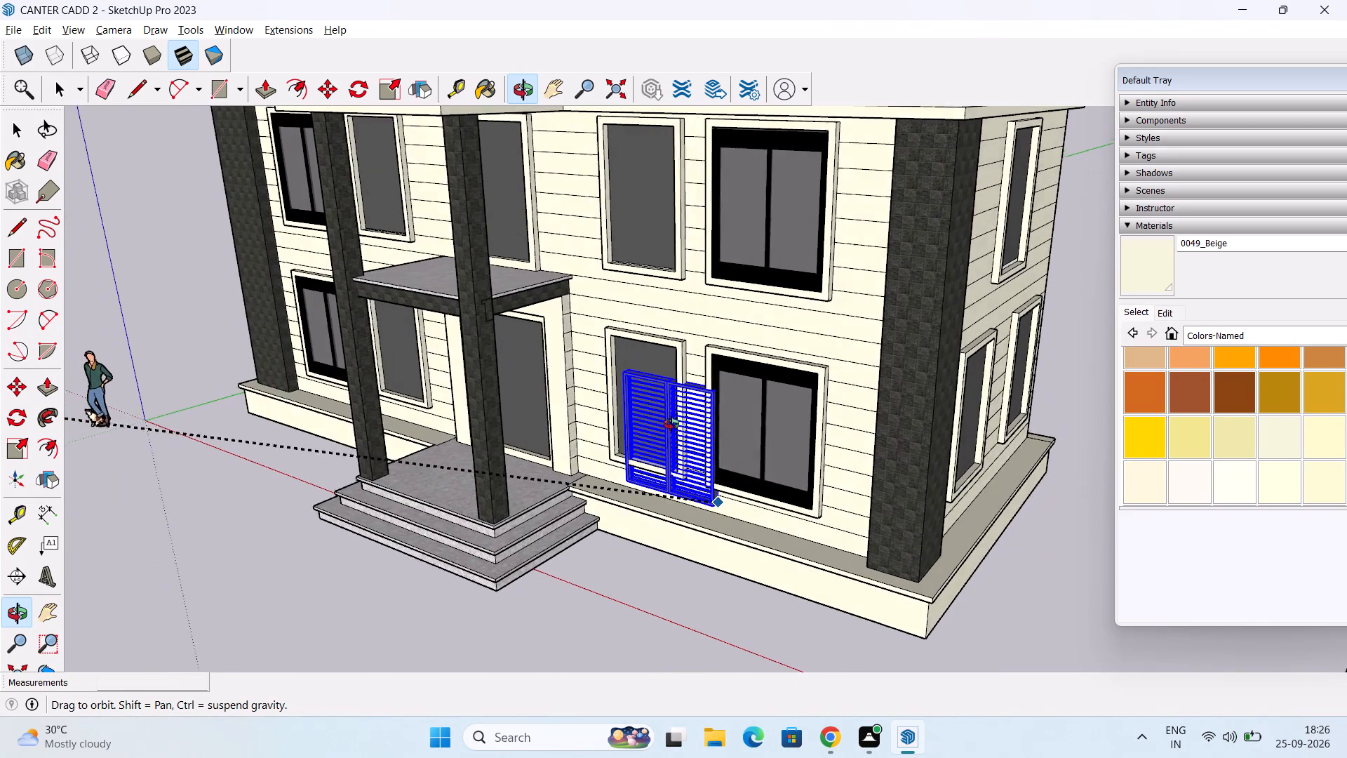
shift+middle_drag(671, 424, 655, 430)
click(311, 578)
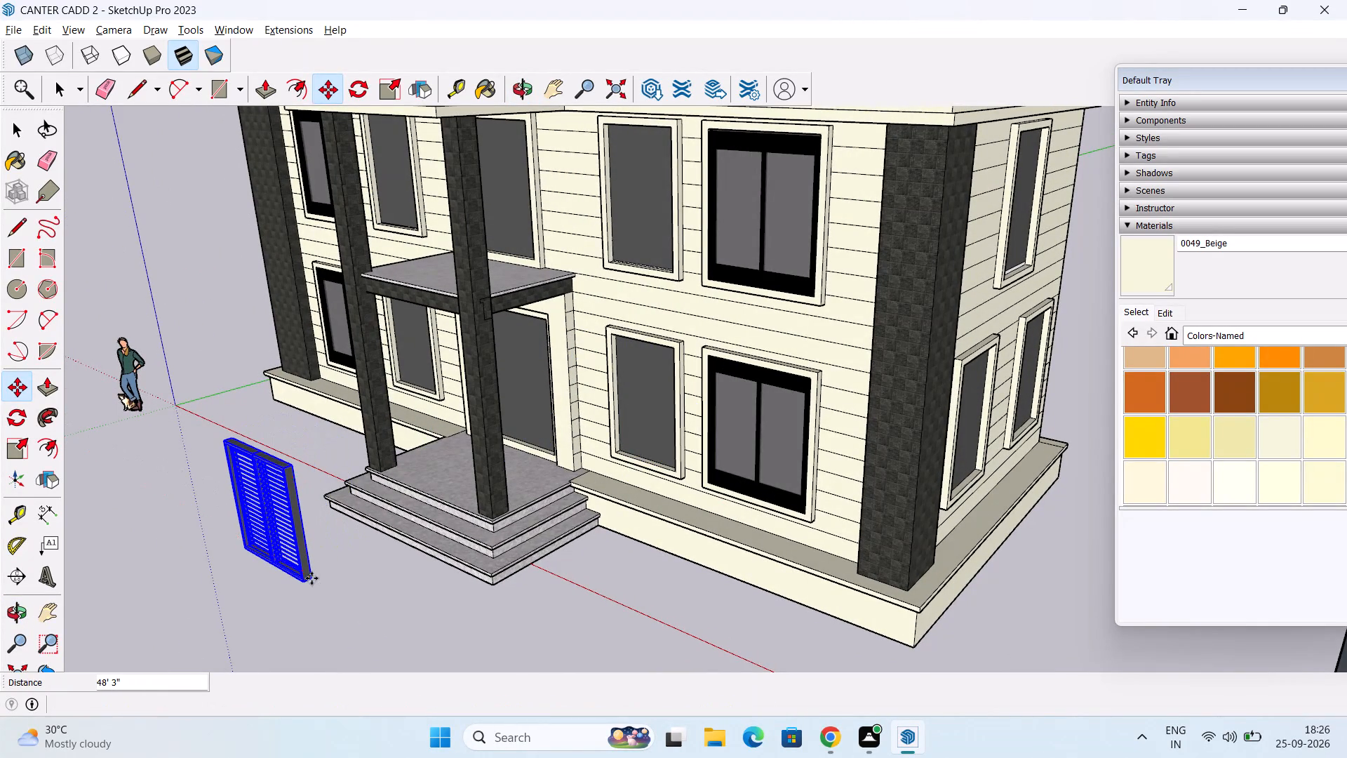
key(Escape)
Delete the black two-pane window from the front facade's right ground-floor opening.
click(748, 448)
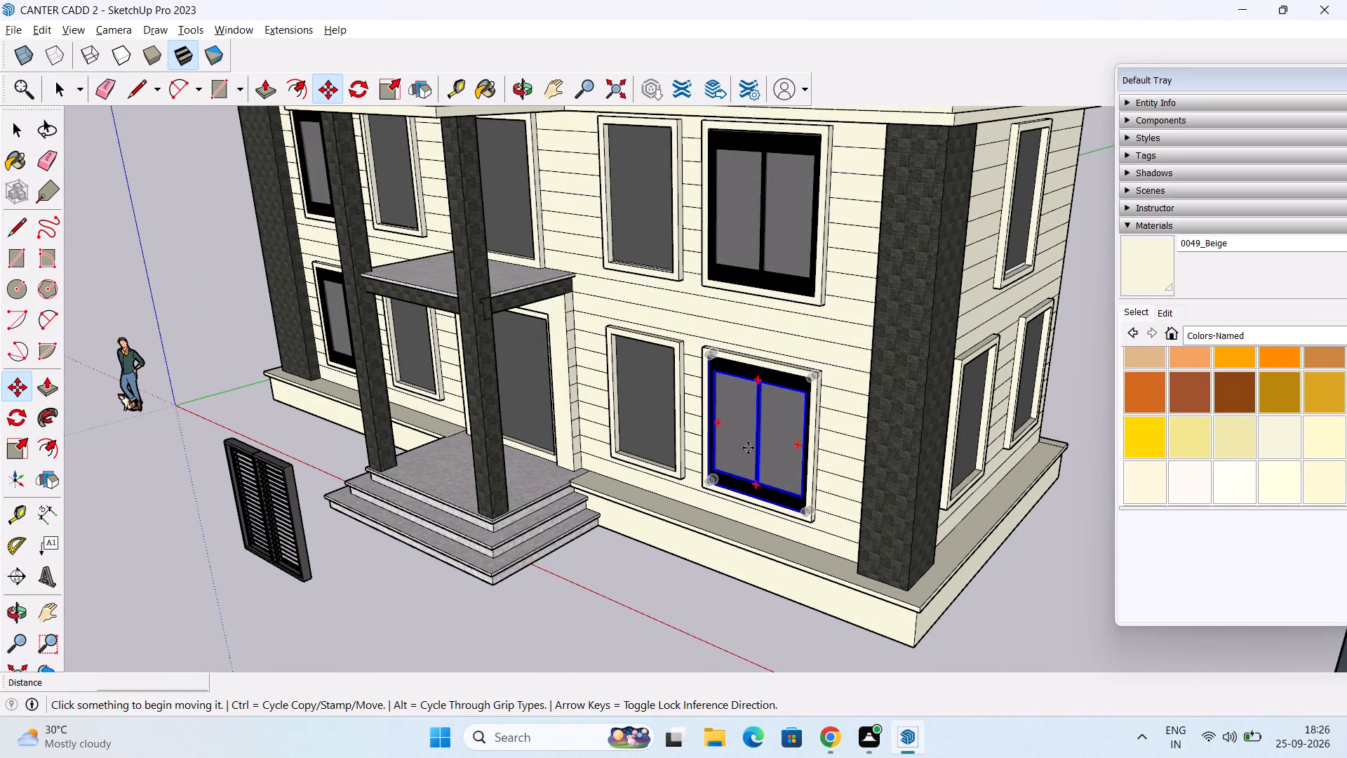
key(Delete)
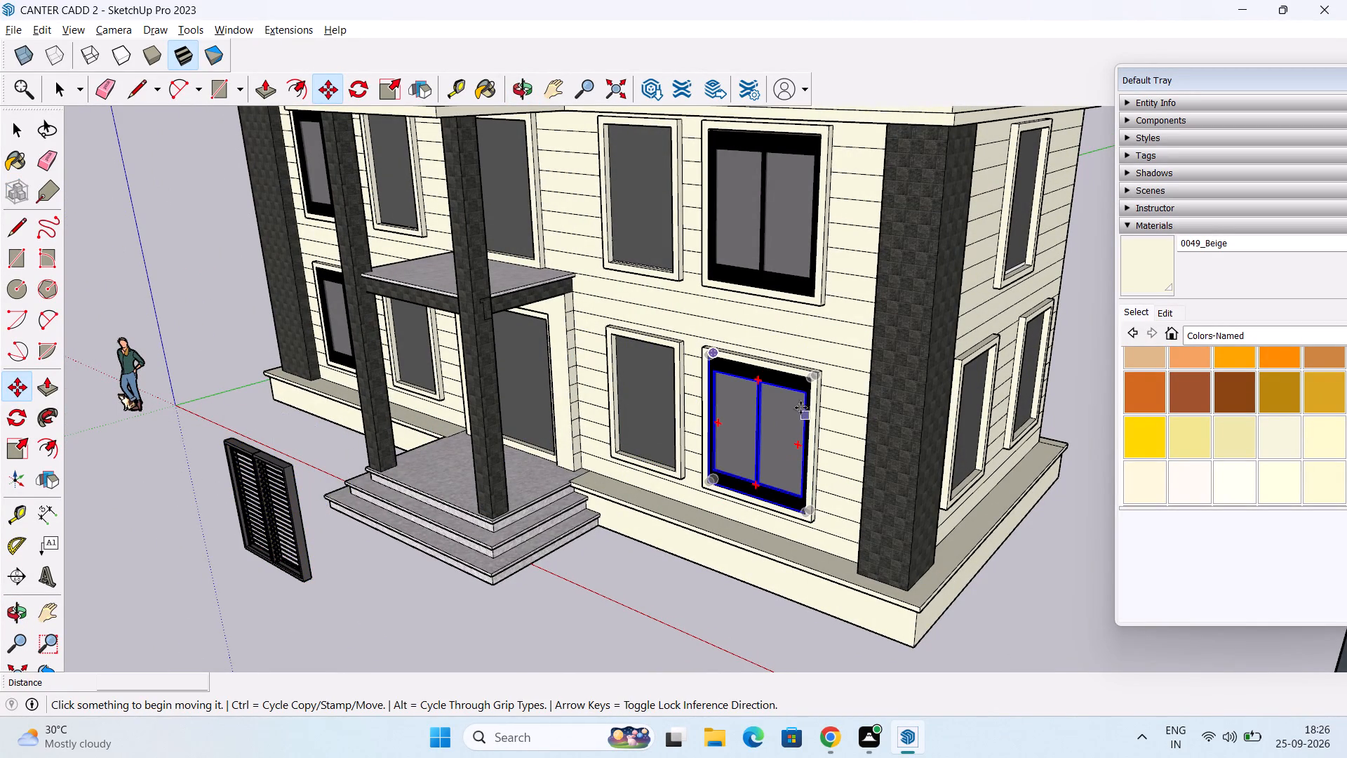
click(781, 385)
key(Delete)
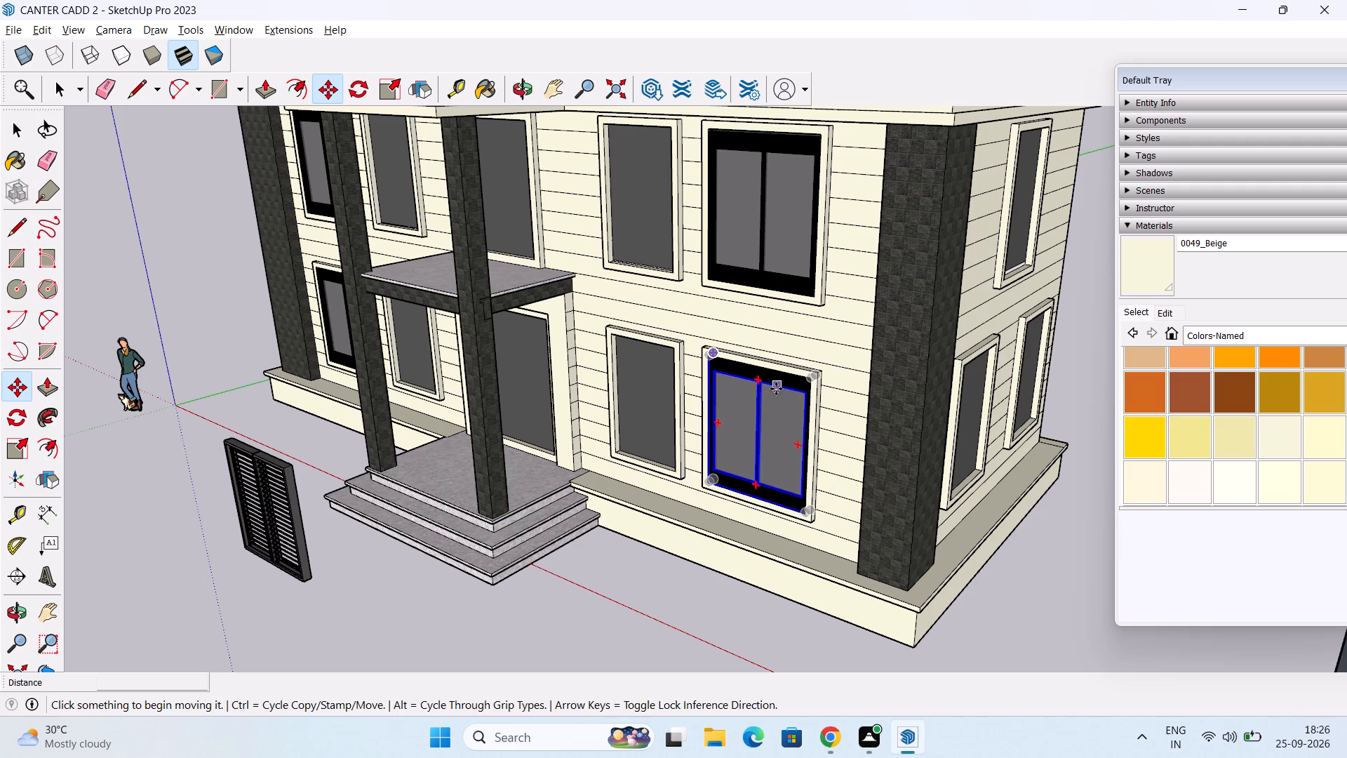
key(space)
click(792, 385)
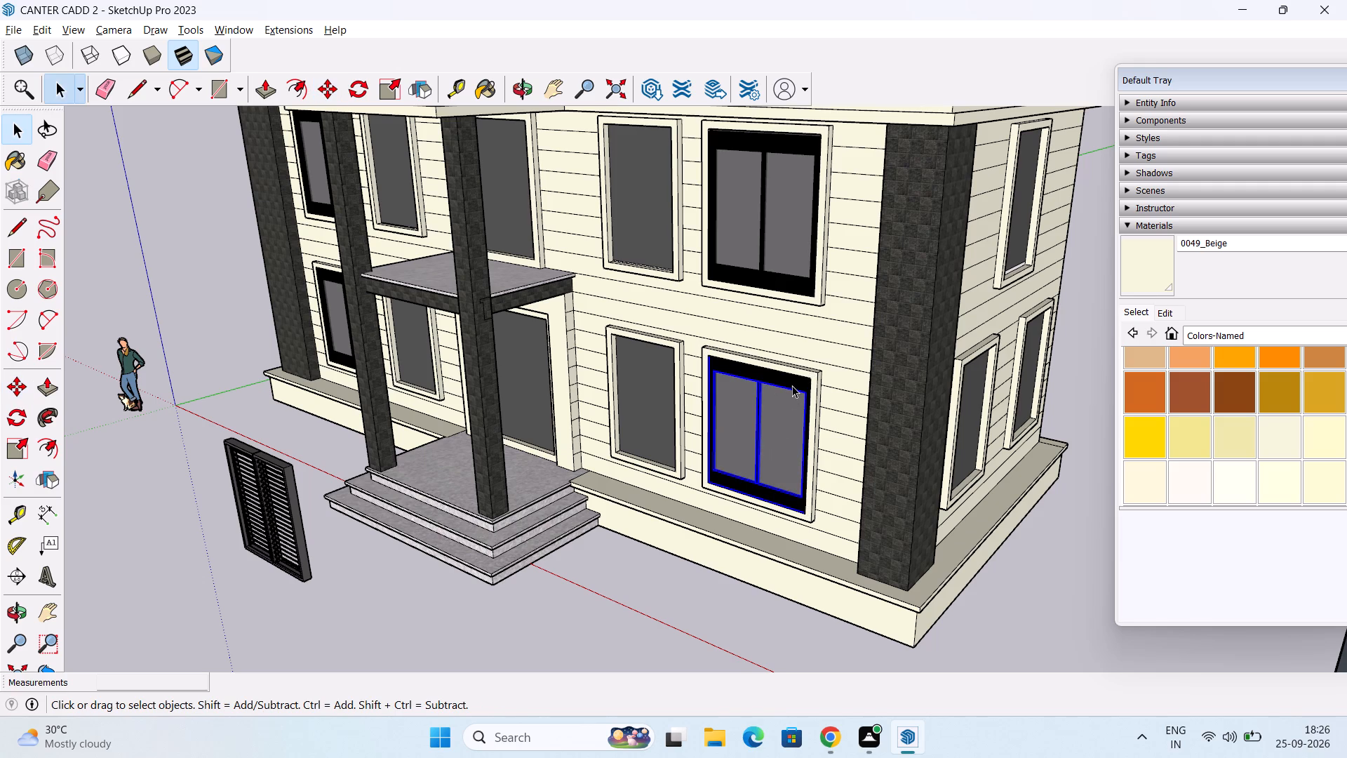
key(Delete)
Delete the black two-pane window from the front facade's left ground-floor opening.
middle_drag(305, 424, 324, 416)
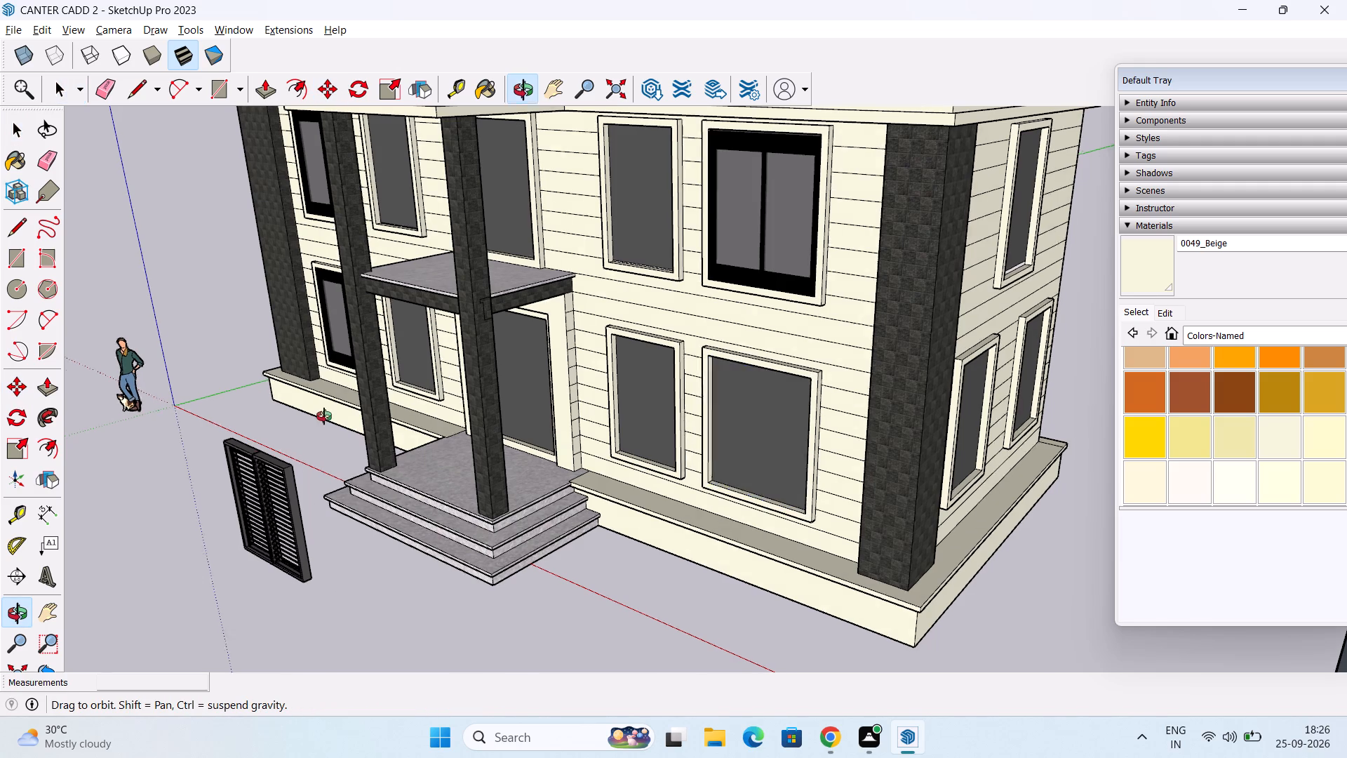
middle_drag(324, 416, 444, 382)
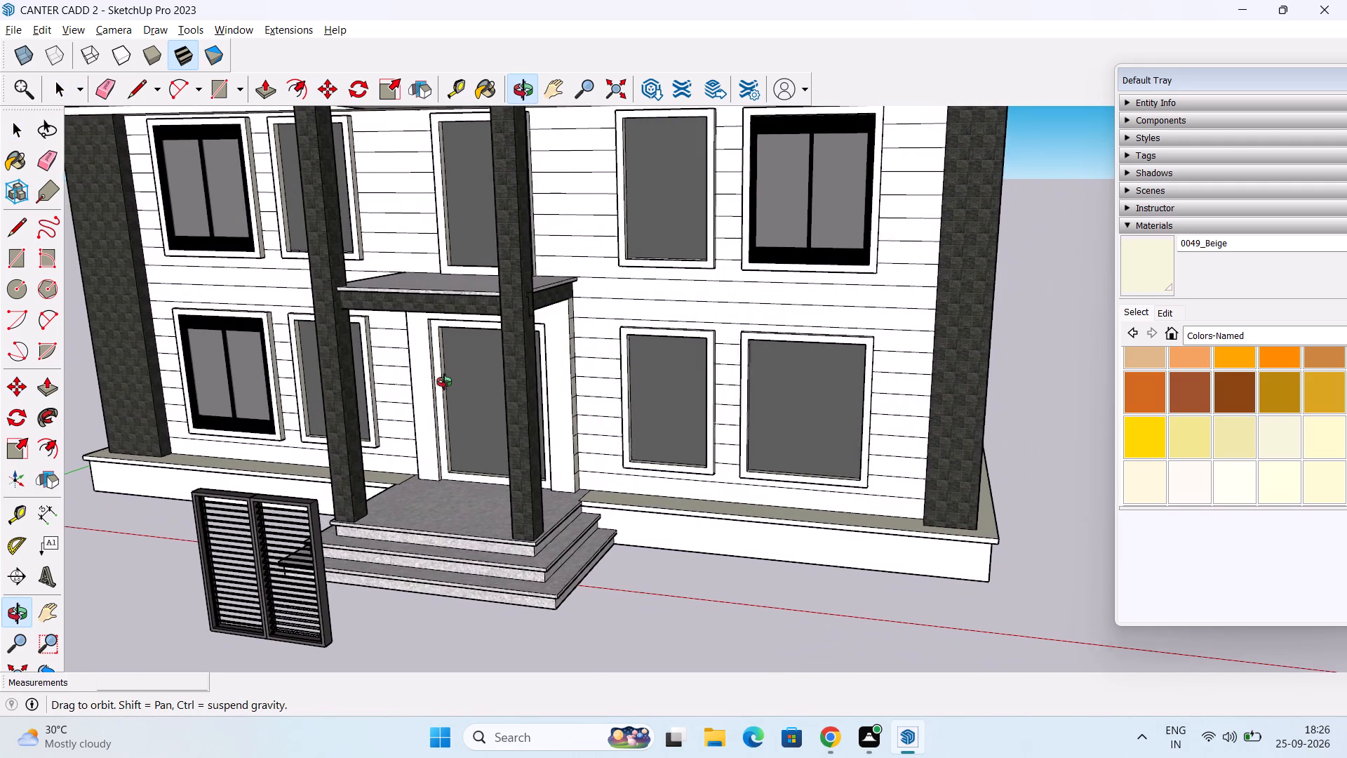
middle_drag(444, 382, 420, 378)
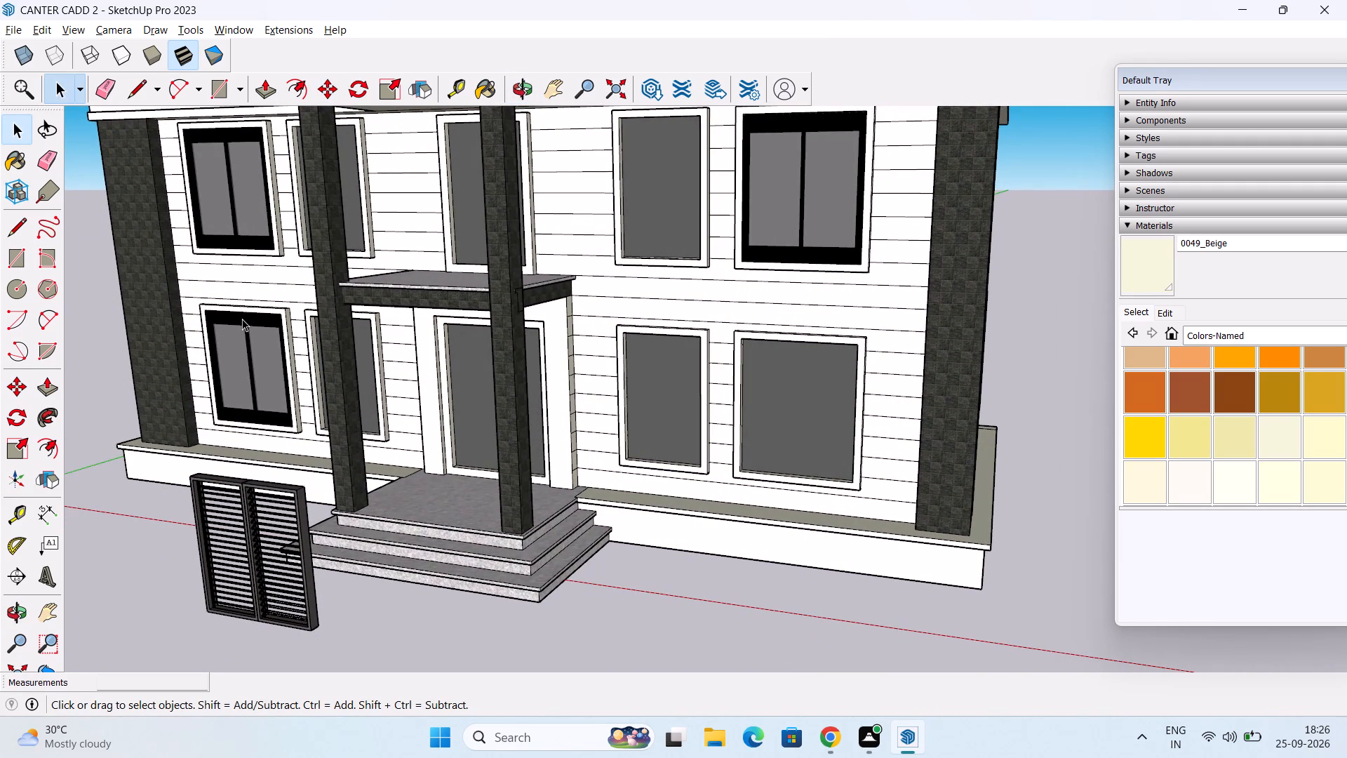
click(242, 320)
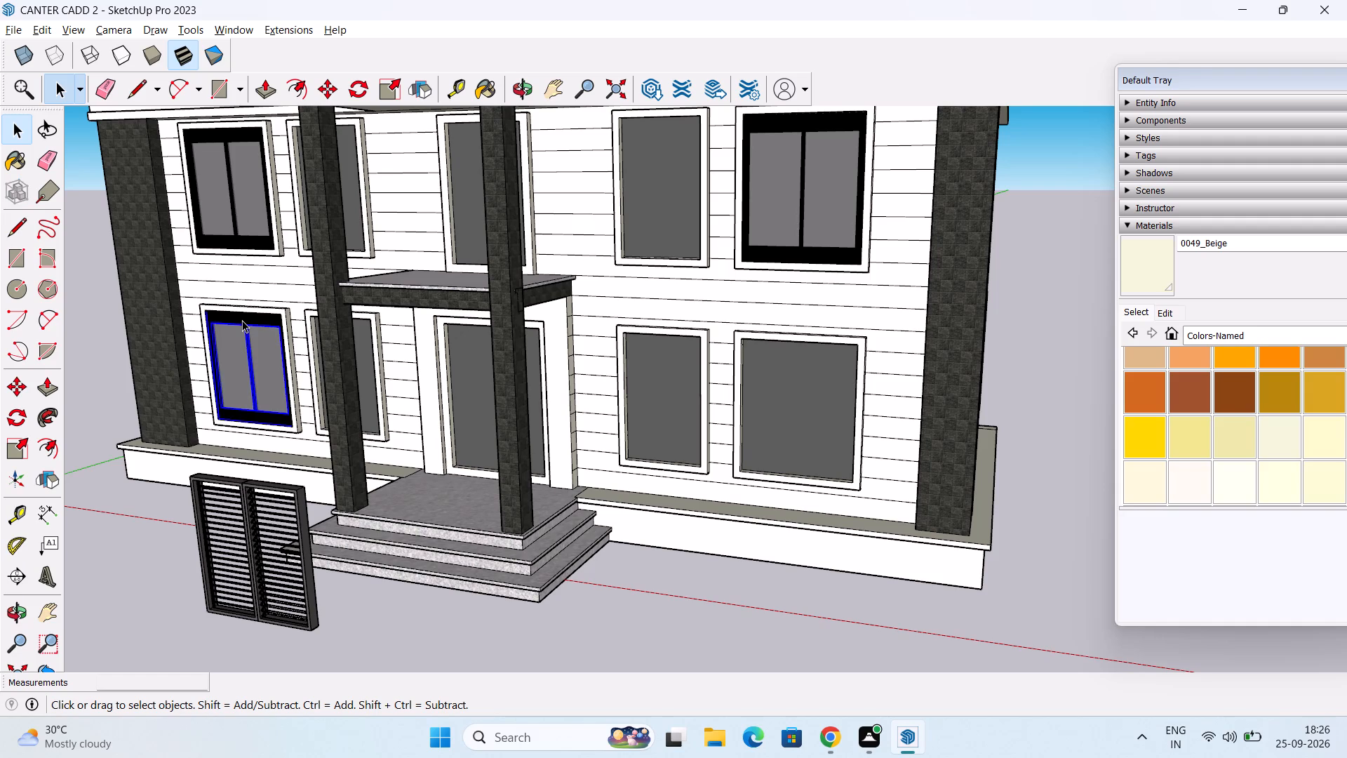
key(Delete)
Move the black louvred two-panel window from the ground into the front facade's right ground-floor opening, about 23' 8" away, seating its lower right corner.
click(239, 496)
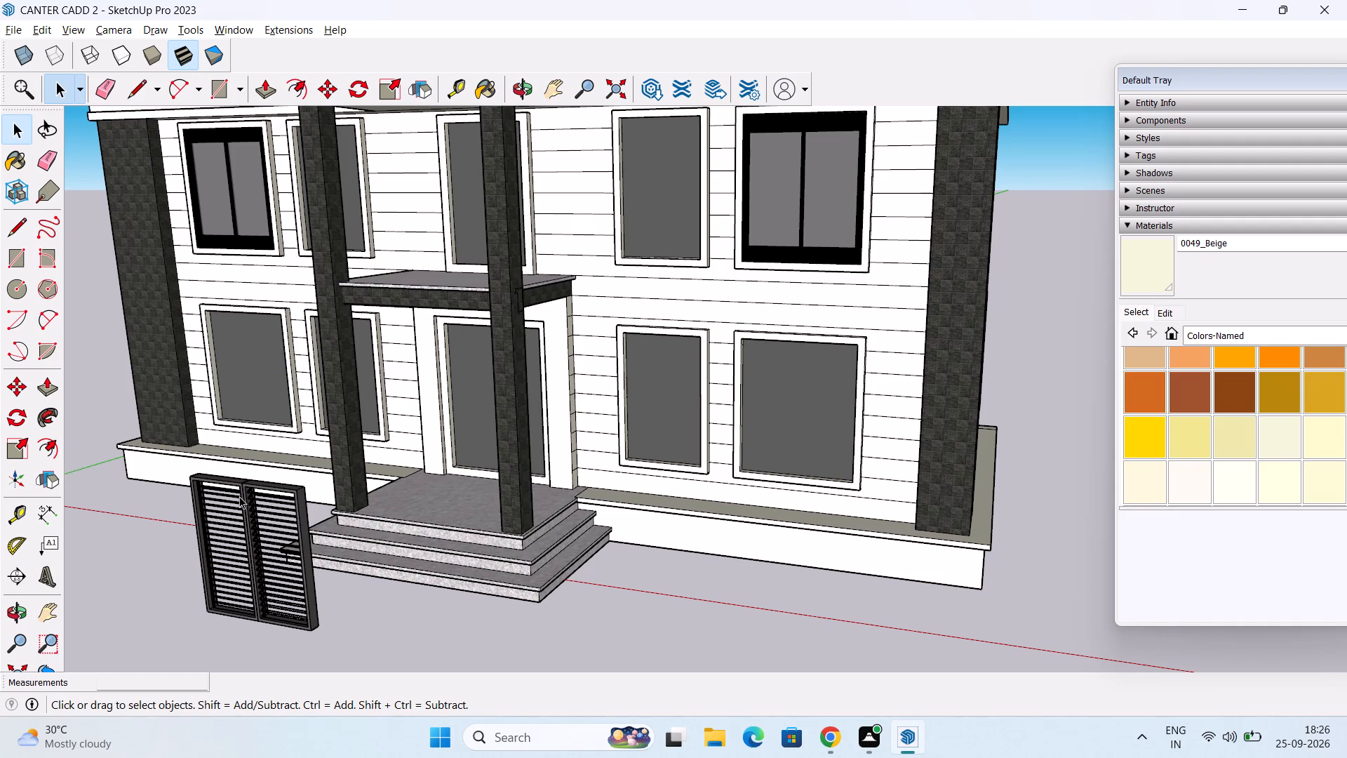
key(m)
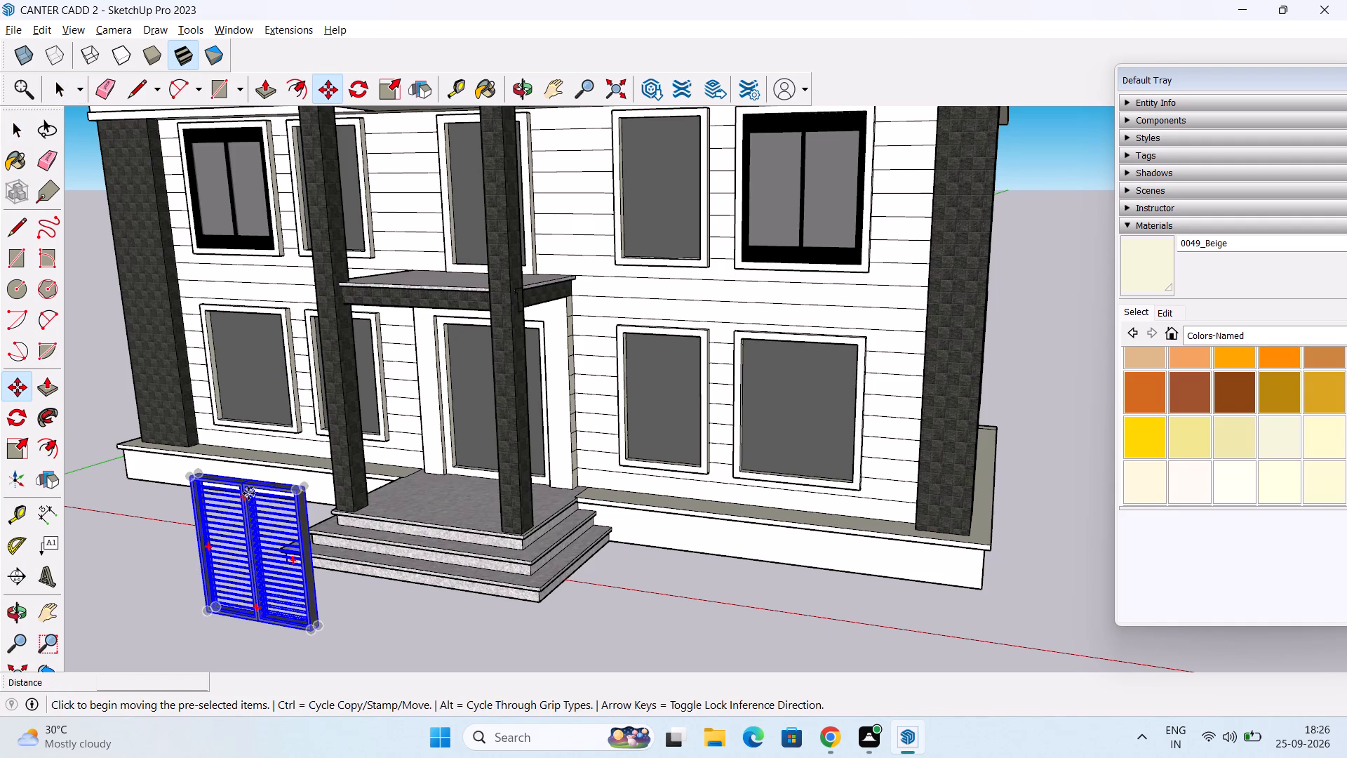
middle_drag(261, 490, 187, 522)
scroll(285, 536, up, 7)
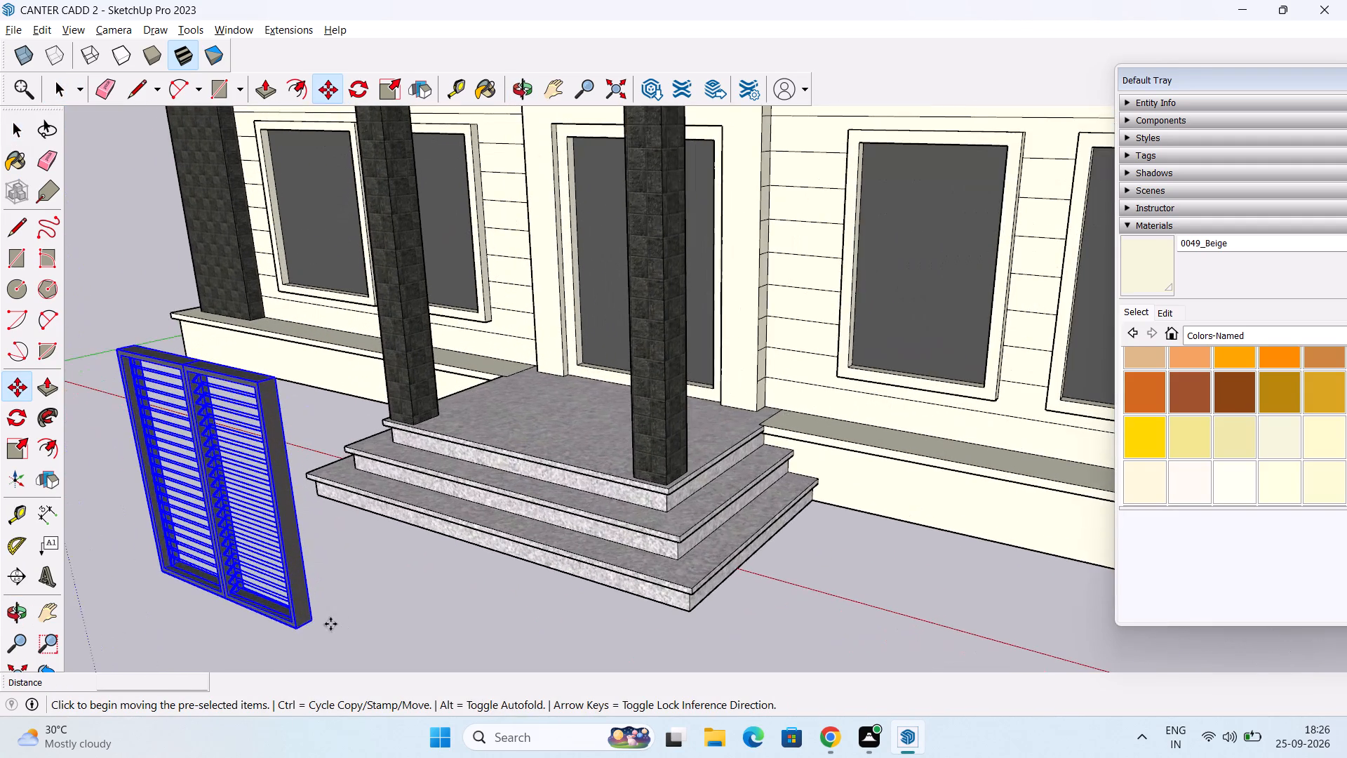
click(316, 622)
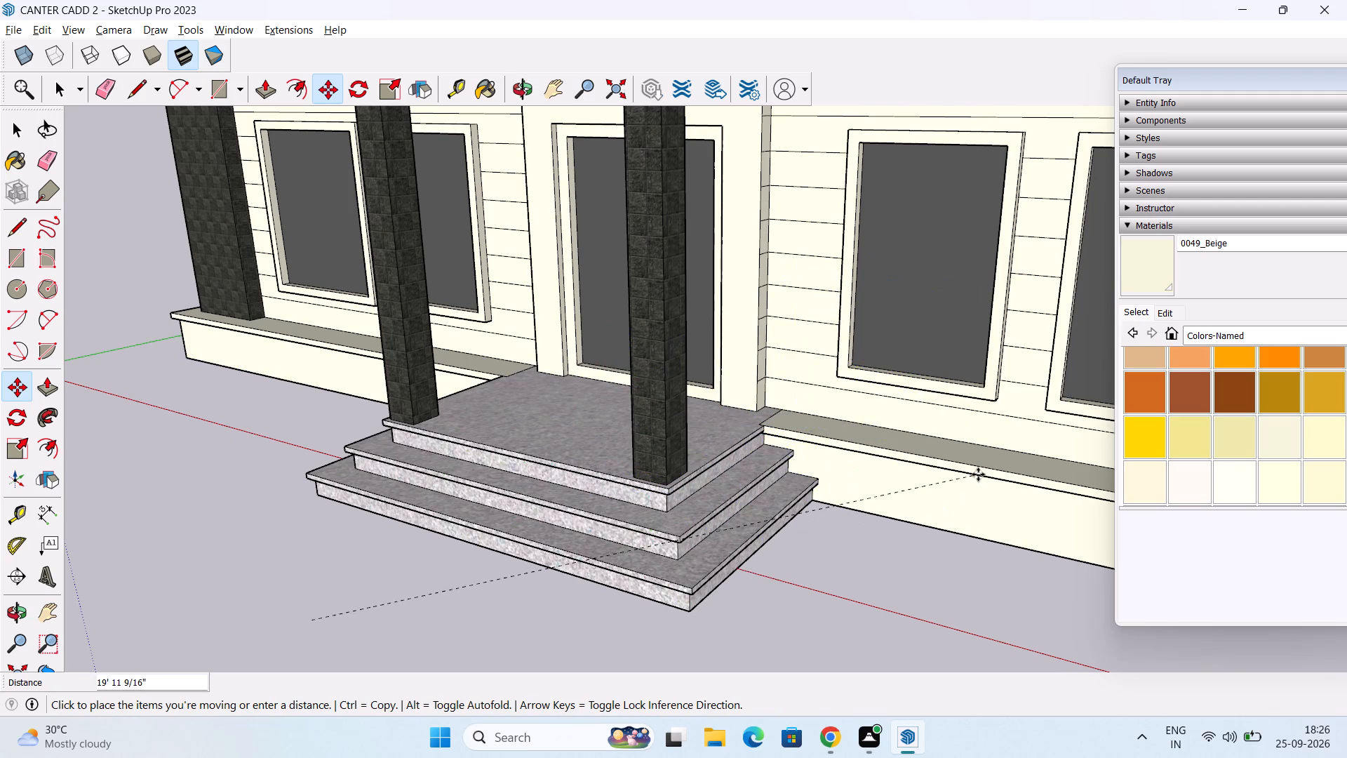
scroll(978, 474, down, 2)
shift+middle_drag(978, 474, 461, 494)
scroll(655, 445, up, 2)
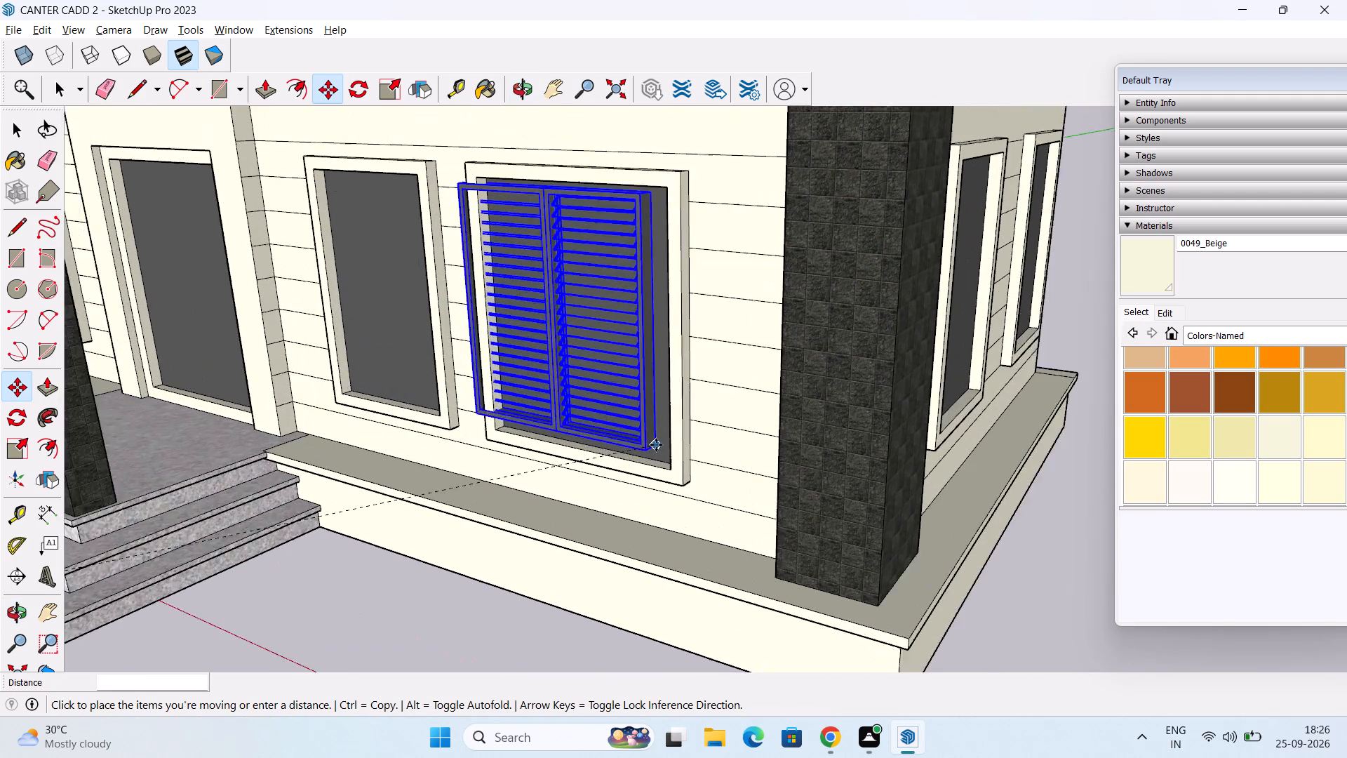
scroll(656, 445, up, 6)
middle_drag(666, 465, 904, 555)
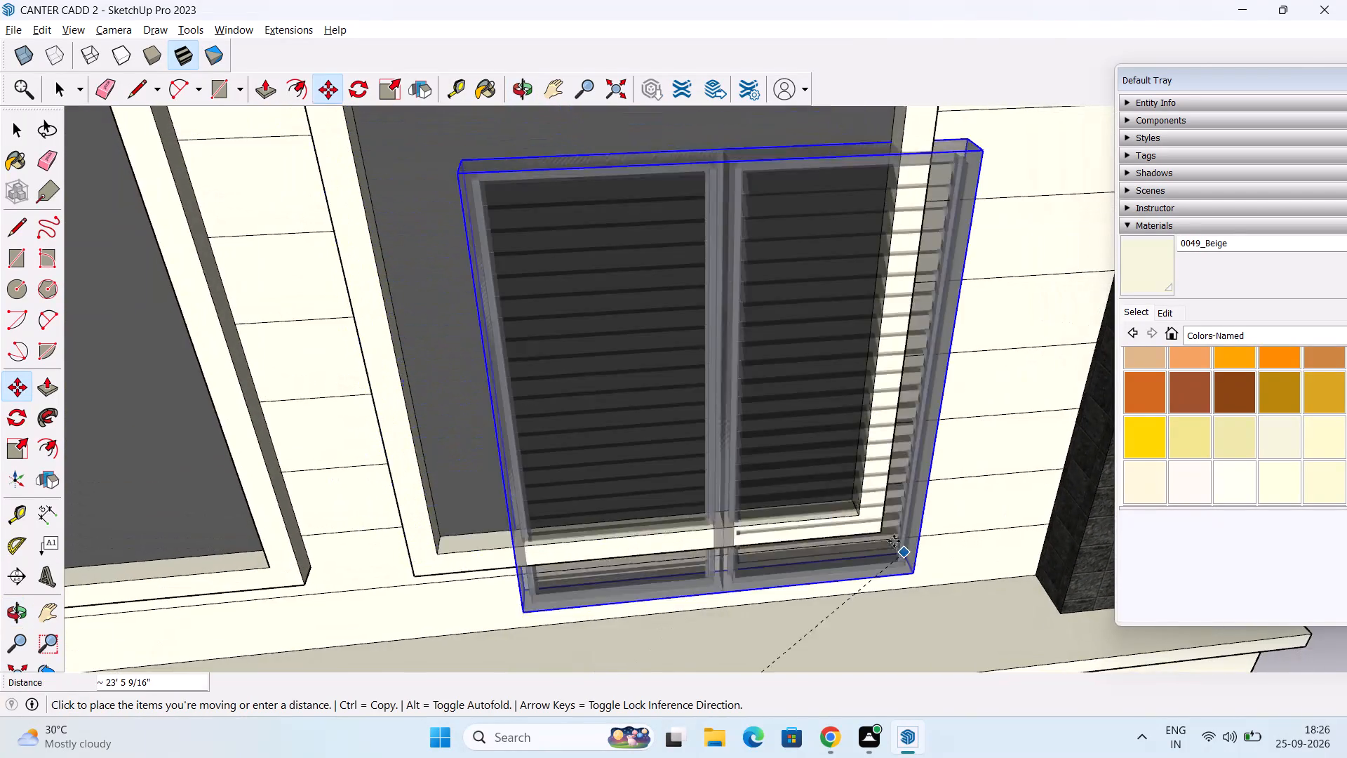
scroll(855, 511, up, 11)
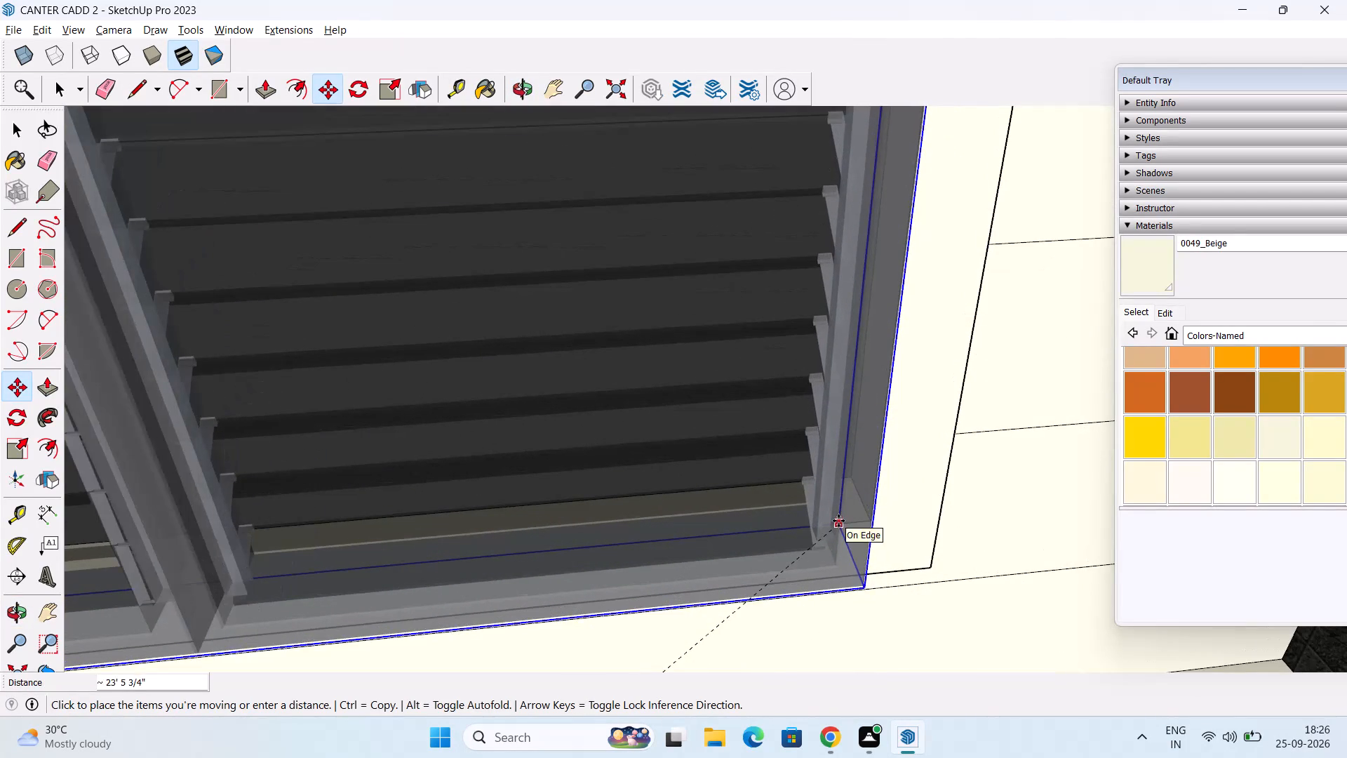
middle_drag(838, 521, 819, 312)
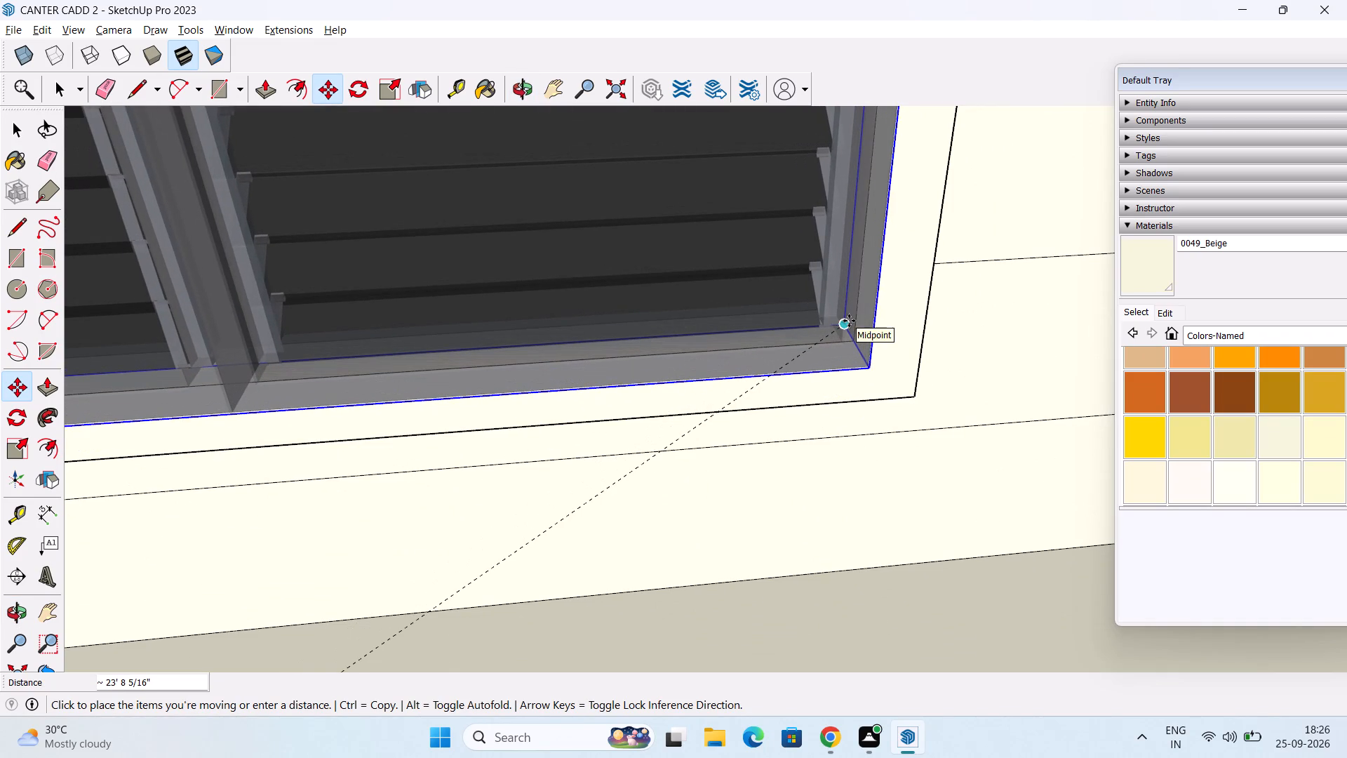
click(850, 326)
Move the louvred window about 3 15/16" deeper into the right ground-floor opening along the green axis.
middle_drag(850, 326, 624, 190)
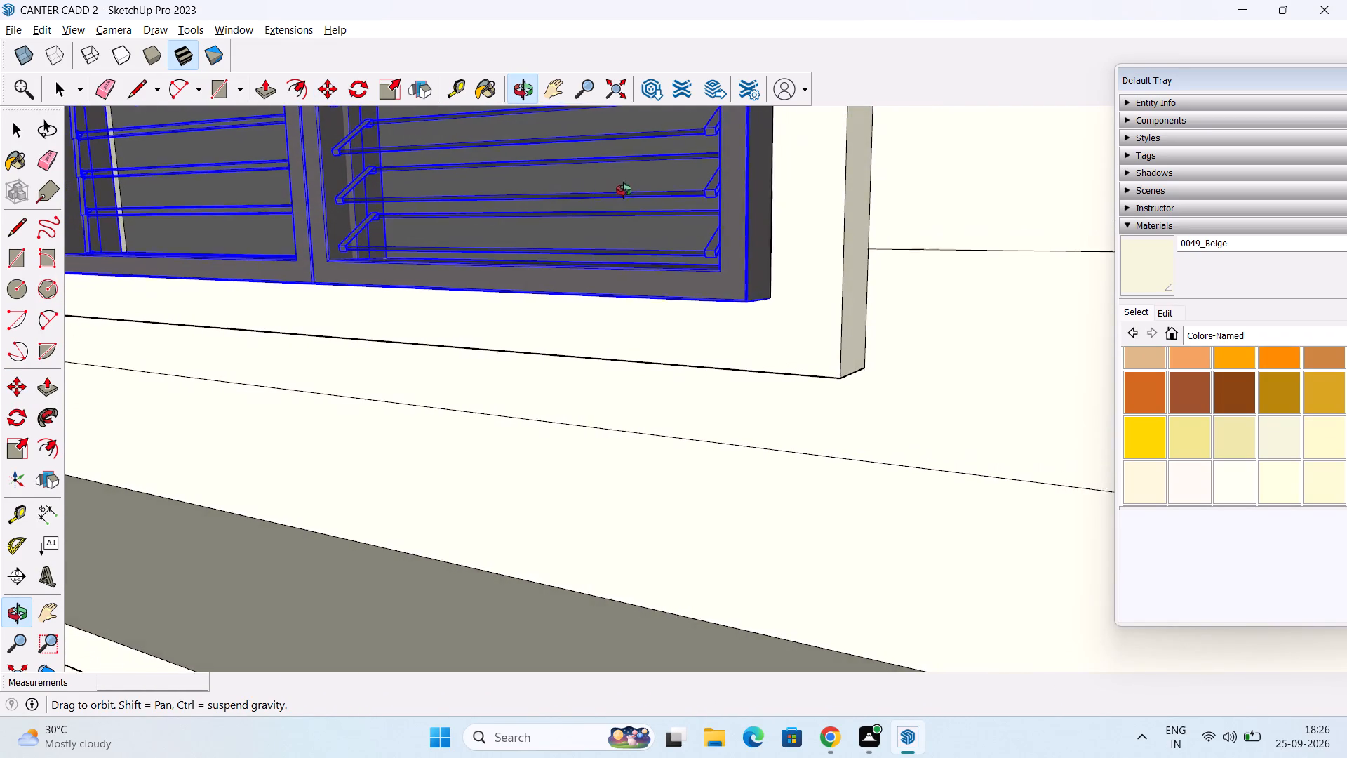
middle_drag(624, 190, 624, 193)
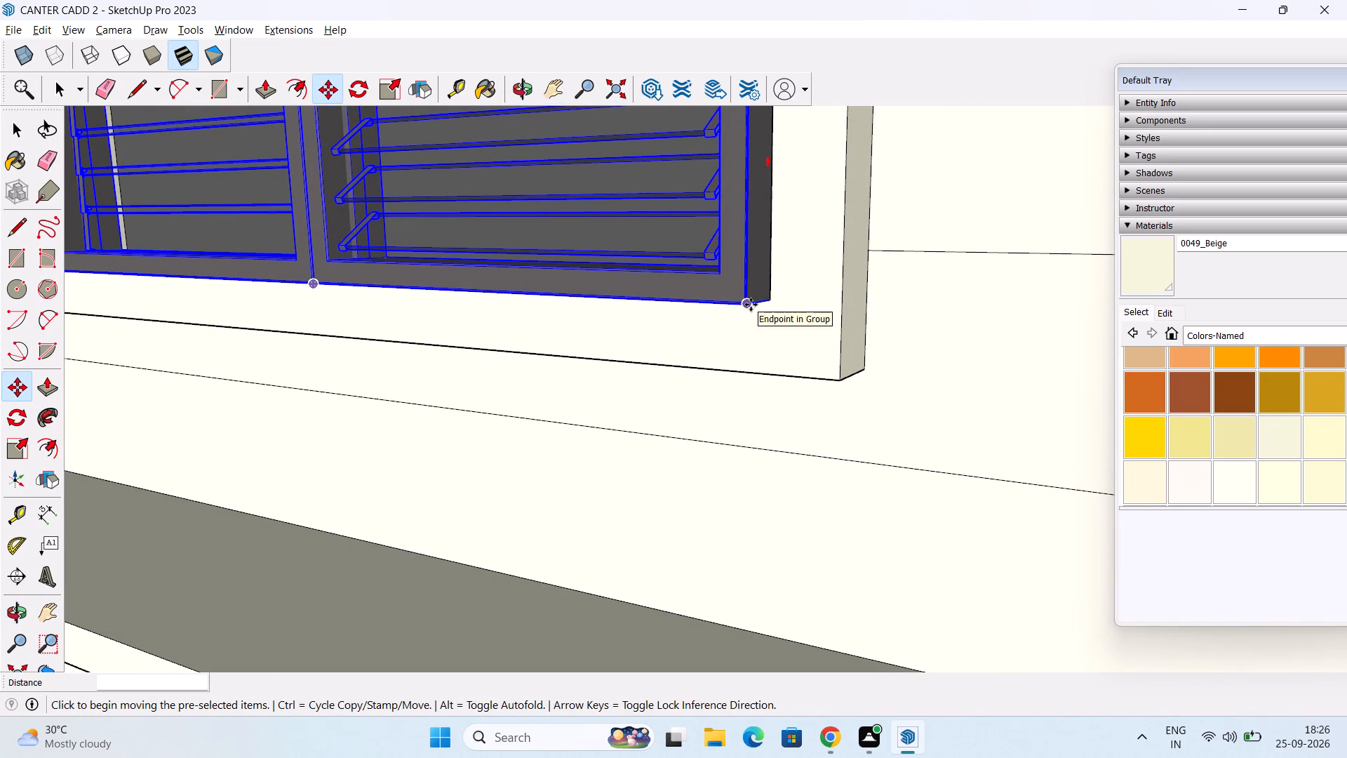
click(751, 305)
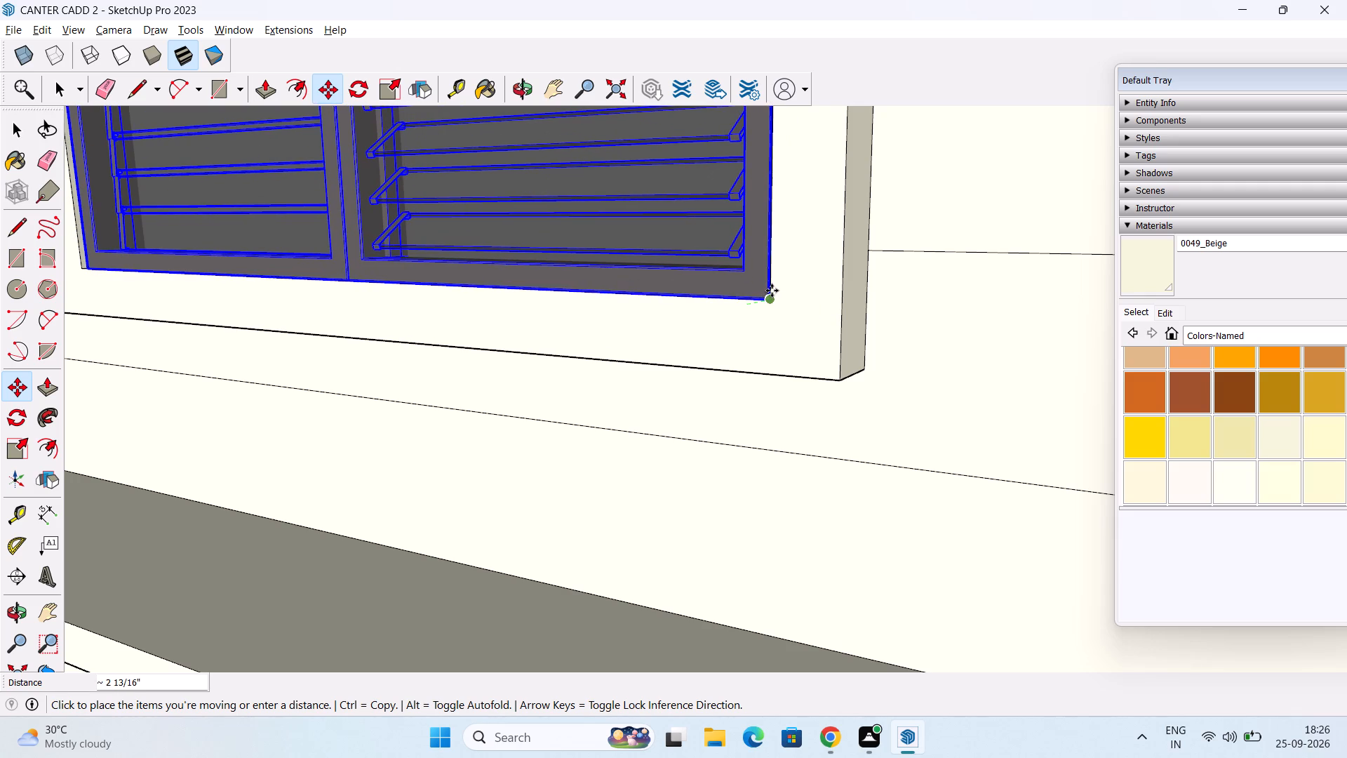
middle_drag(772, 291, 800, 449)
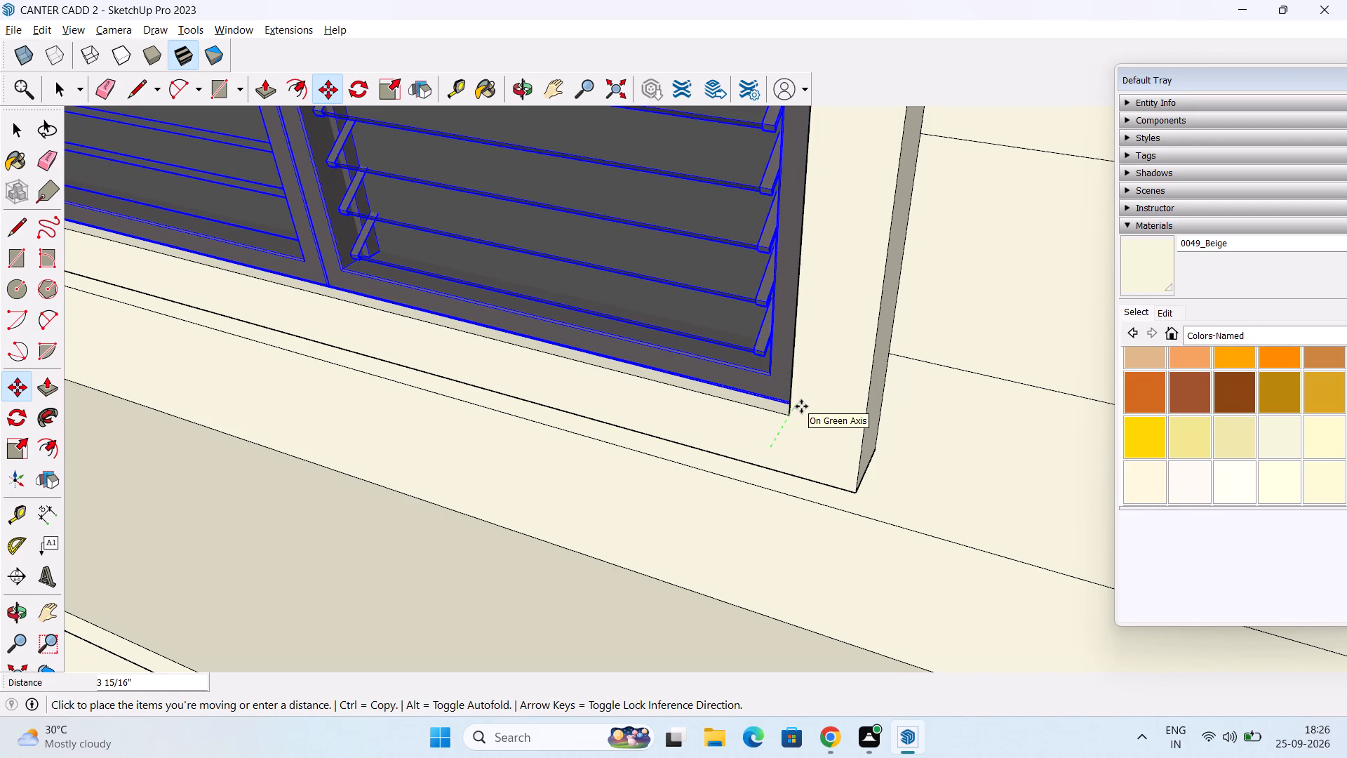
click(801, 406)
scroll(732, 453, down, 6)
middle_drag(655, 531, 654, 491)
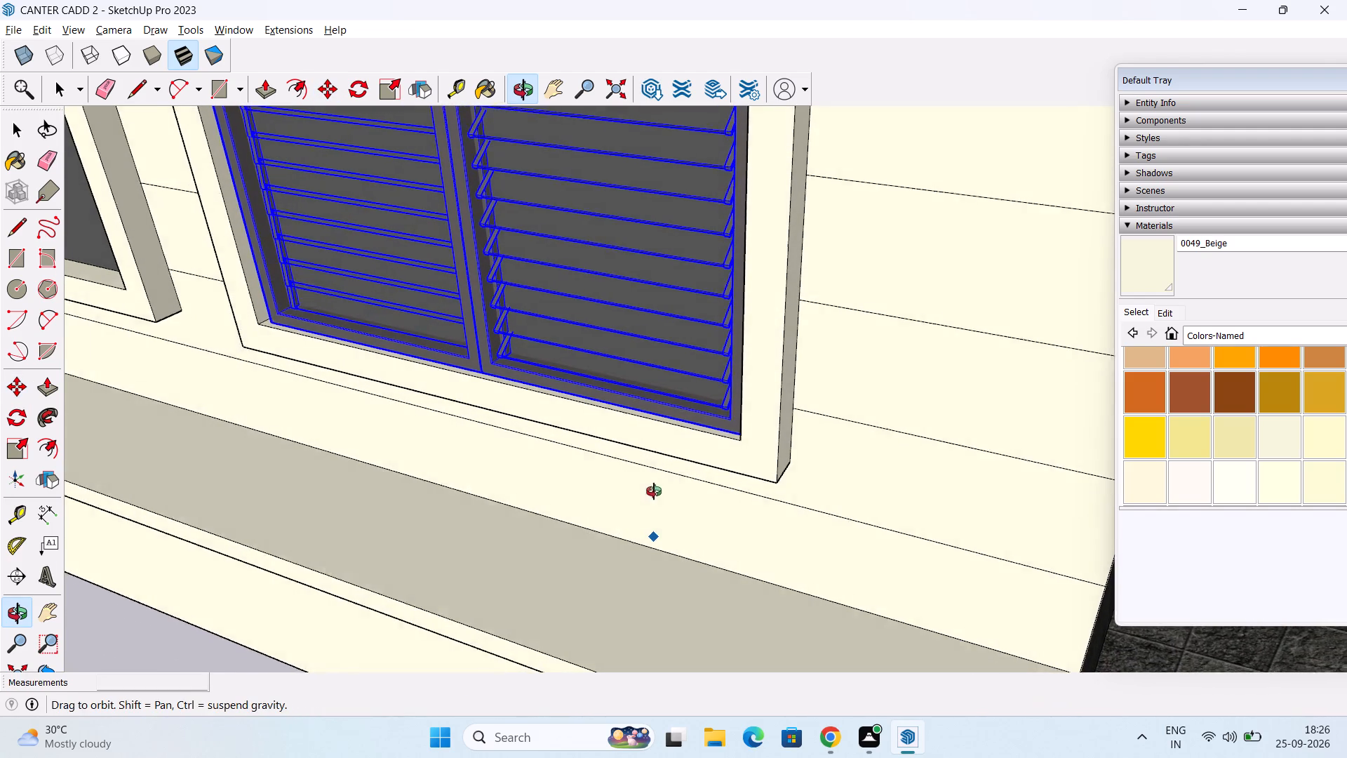
middle_drag(654, 491, 655, 487)
key(space)
scroll(635, 481, down, 5)
middle_drag(623, 507, 649, 391)
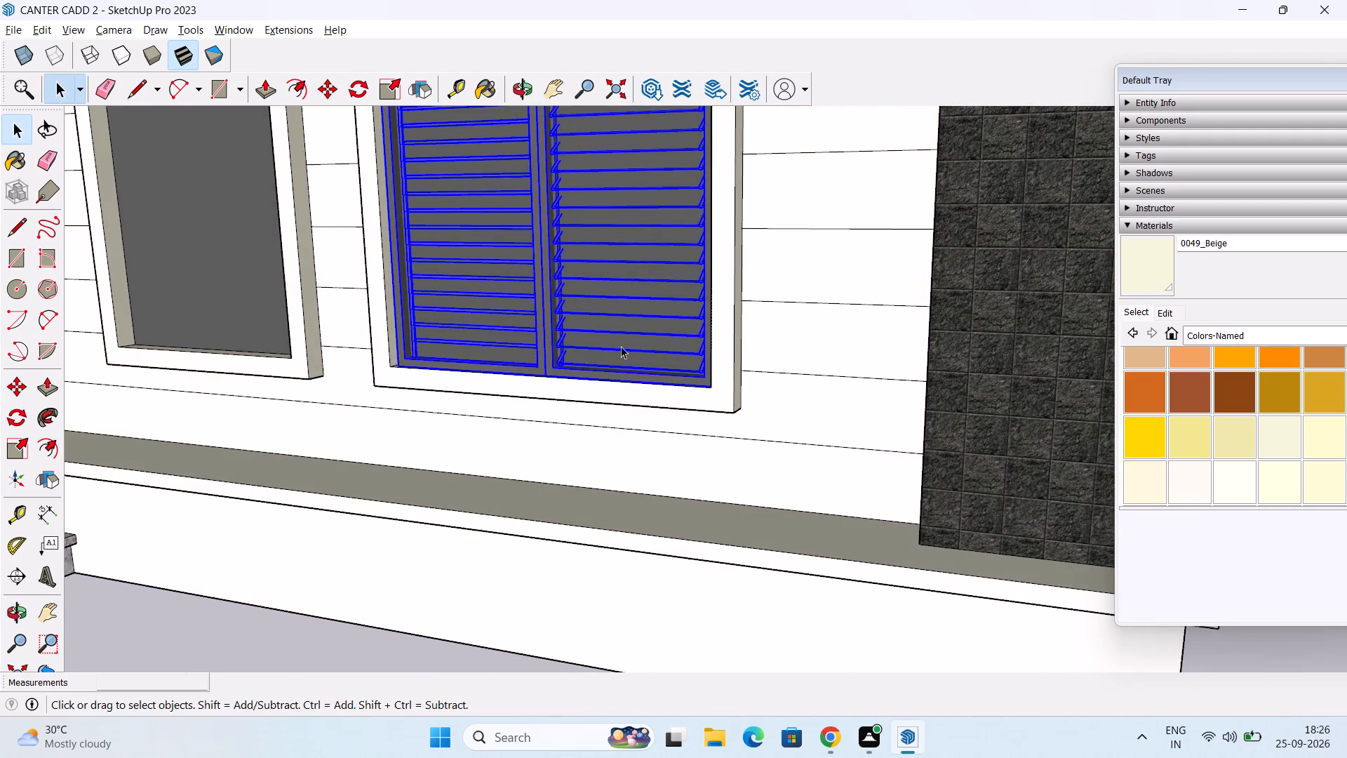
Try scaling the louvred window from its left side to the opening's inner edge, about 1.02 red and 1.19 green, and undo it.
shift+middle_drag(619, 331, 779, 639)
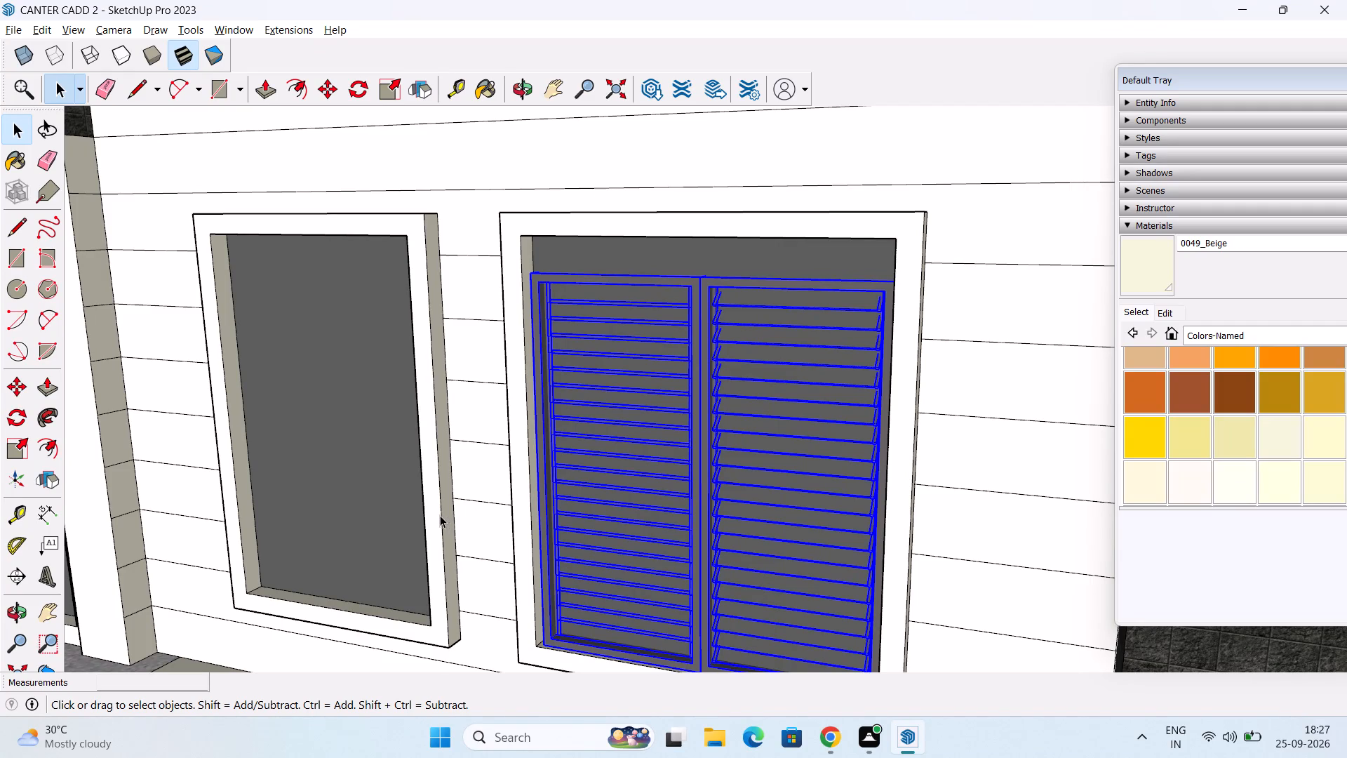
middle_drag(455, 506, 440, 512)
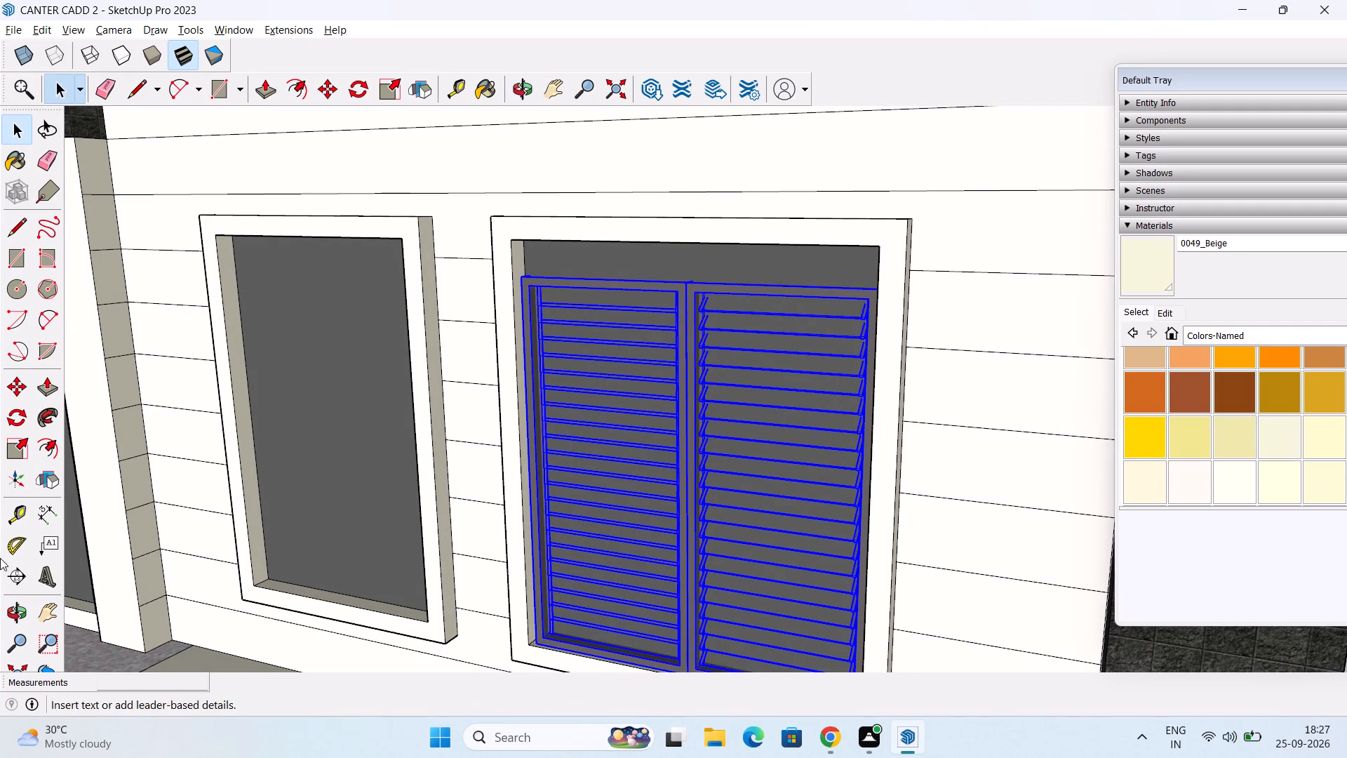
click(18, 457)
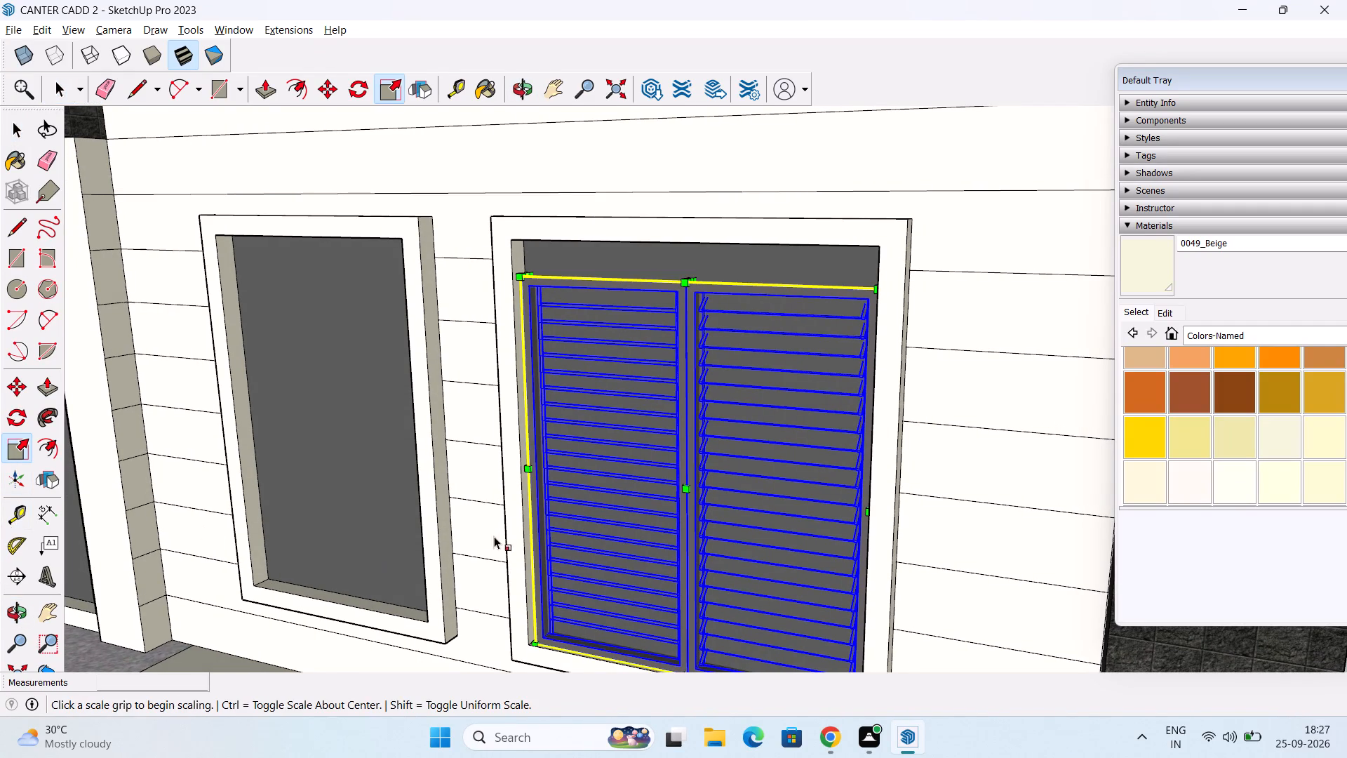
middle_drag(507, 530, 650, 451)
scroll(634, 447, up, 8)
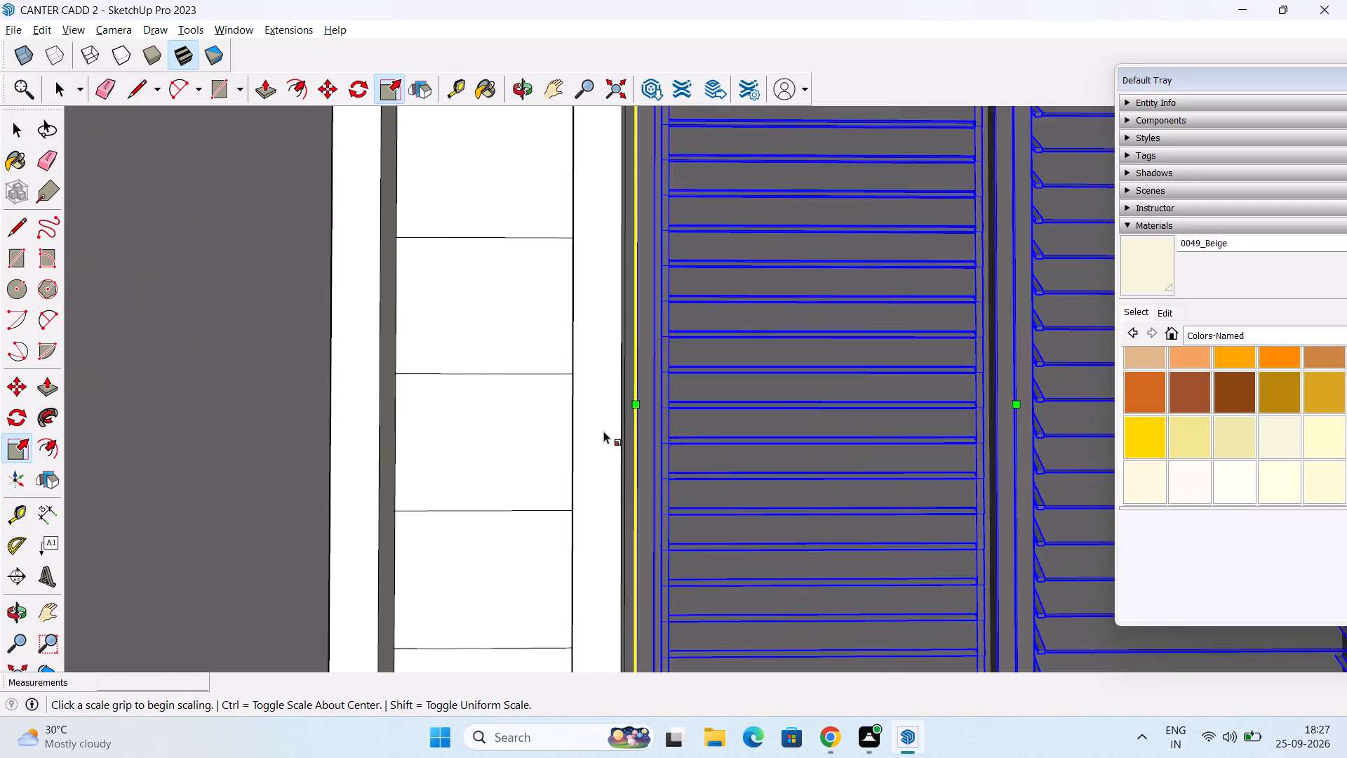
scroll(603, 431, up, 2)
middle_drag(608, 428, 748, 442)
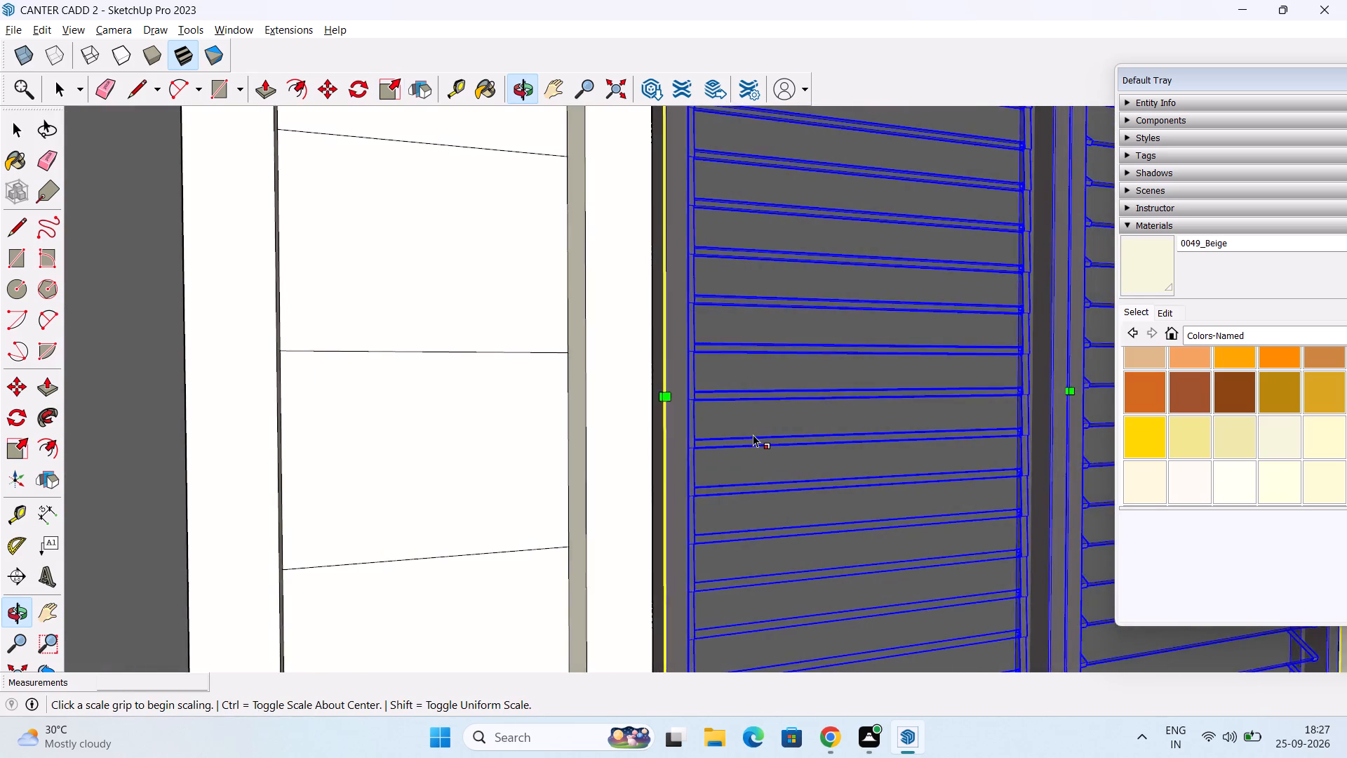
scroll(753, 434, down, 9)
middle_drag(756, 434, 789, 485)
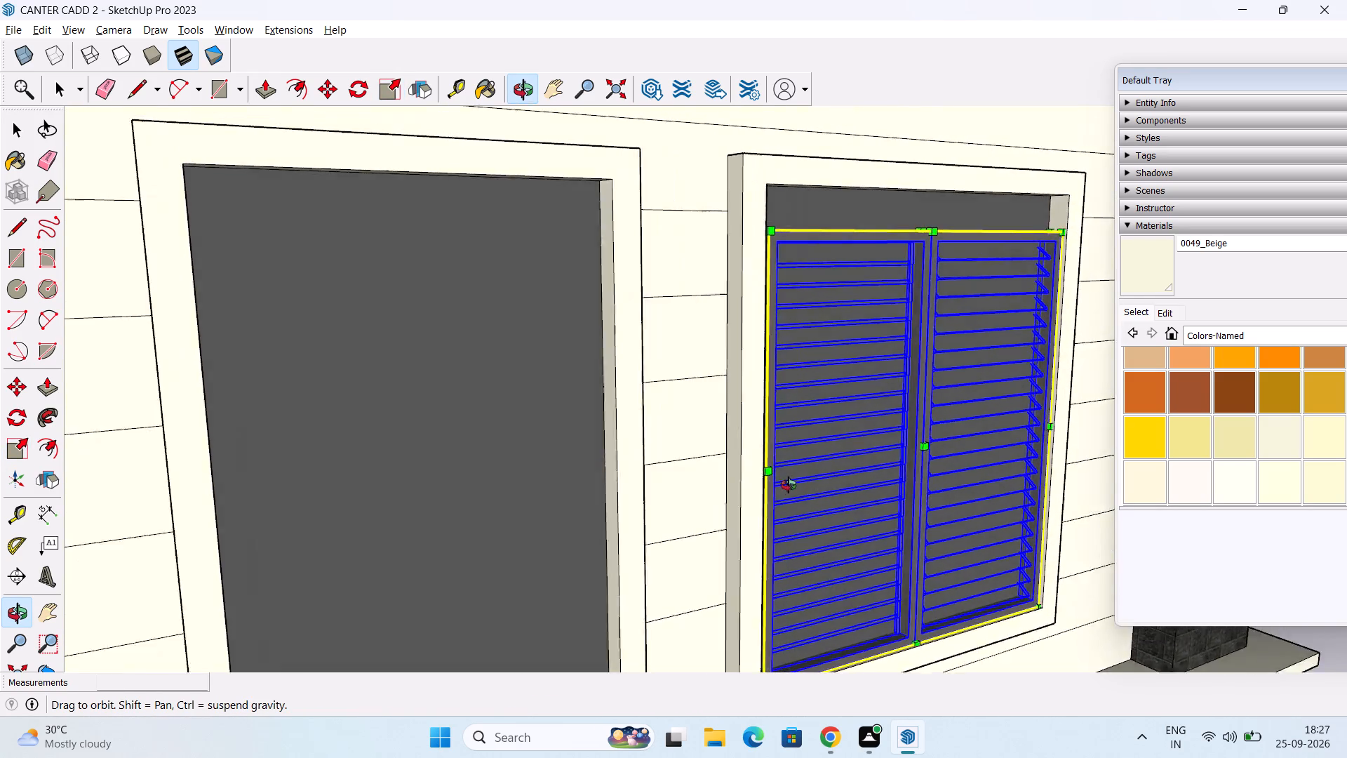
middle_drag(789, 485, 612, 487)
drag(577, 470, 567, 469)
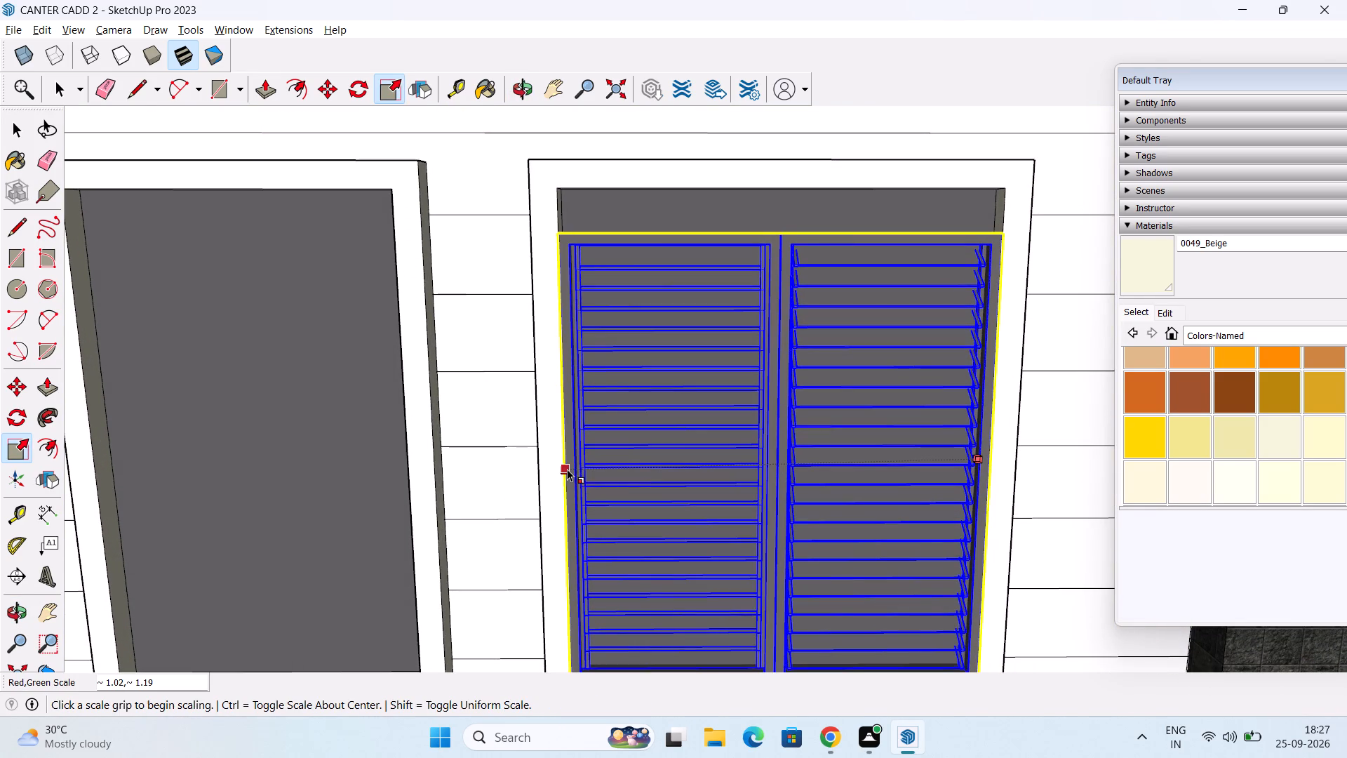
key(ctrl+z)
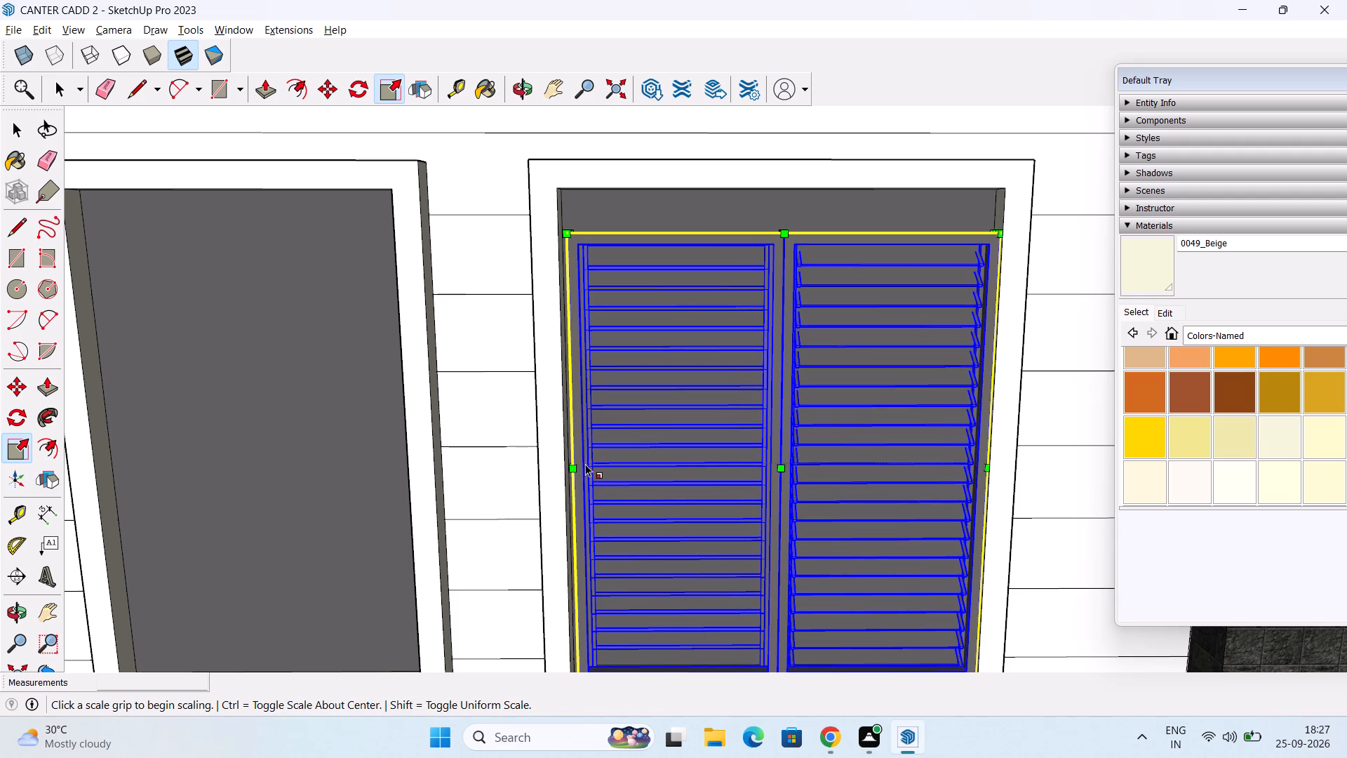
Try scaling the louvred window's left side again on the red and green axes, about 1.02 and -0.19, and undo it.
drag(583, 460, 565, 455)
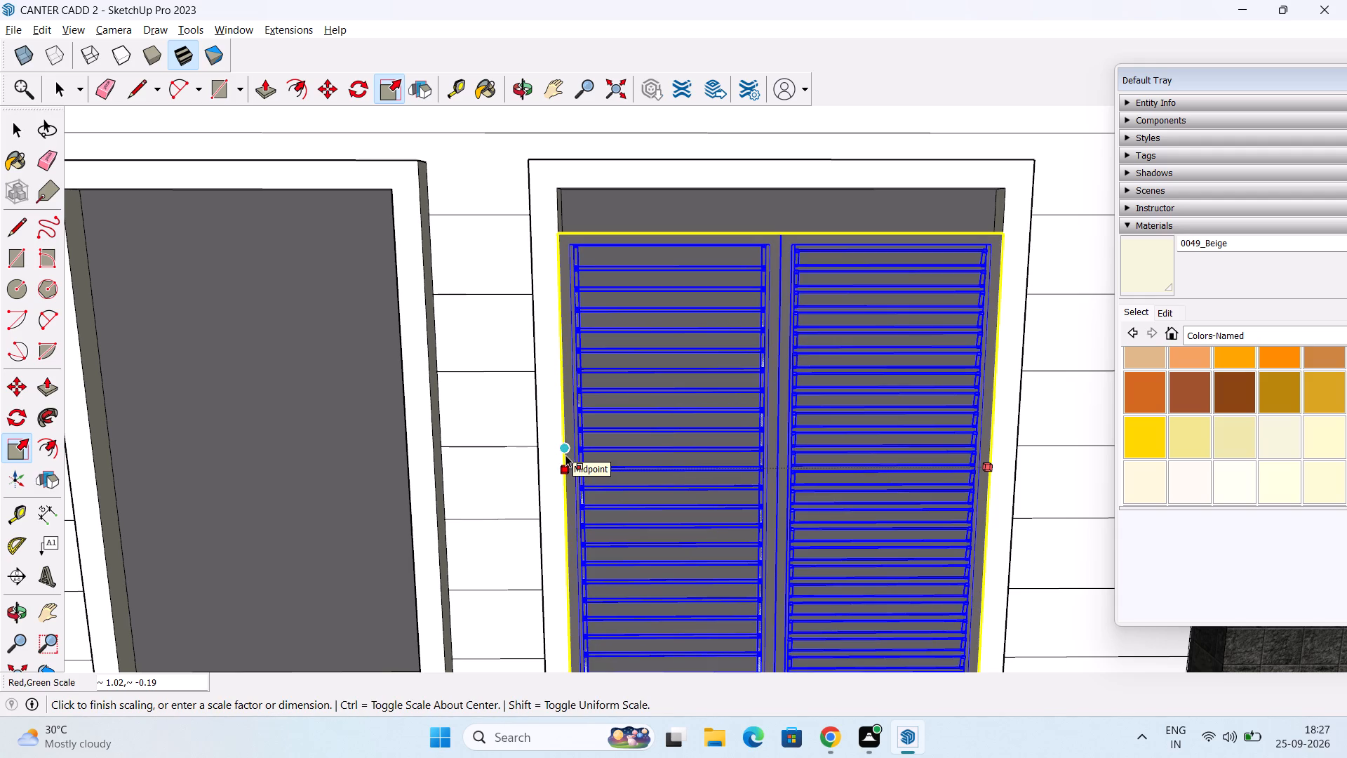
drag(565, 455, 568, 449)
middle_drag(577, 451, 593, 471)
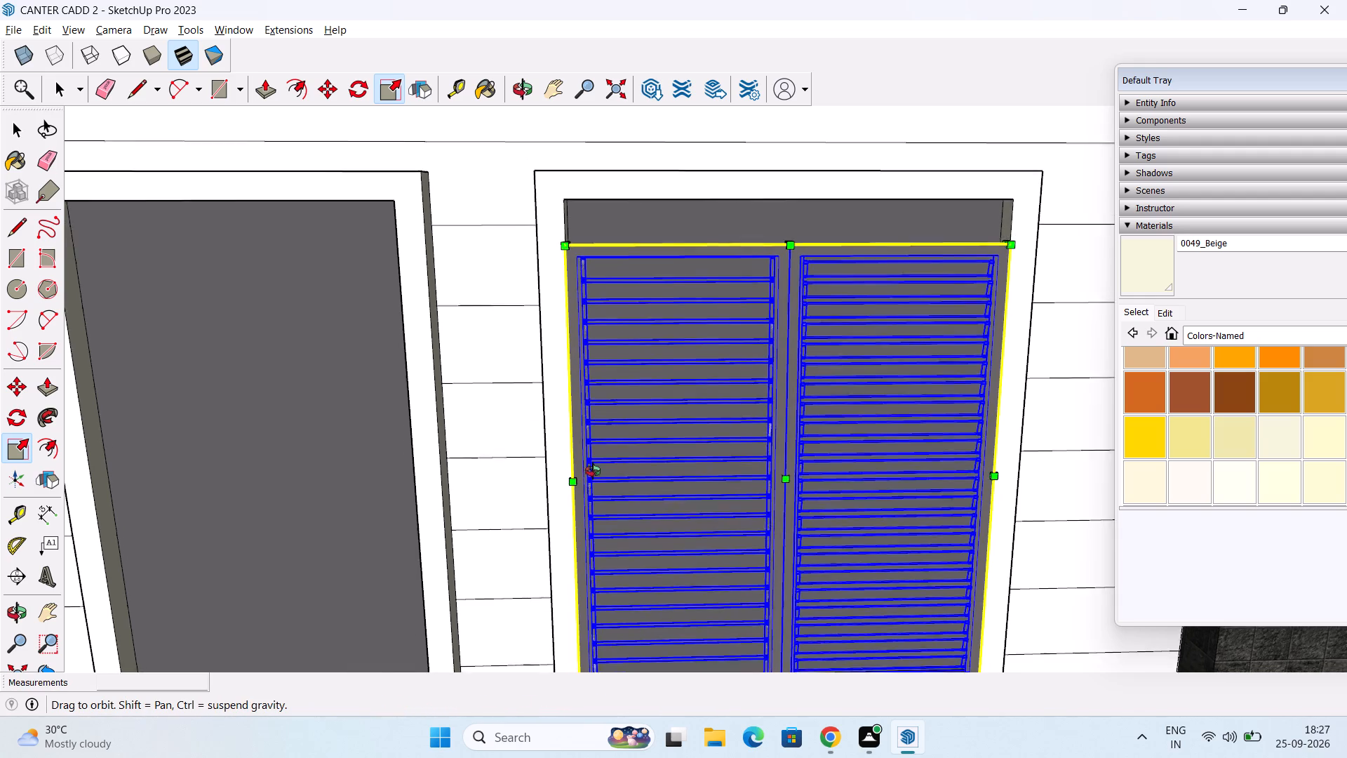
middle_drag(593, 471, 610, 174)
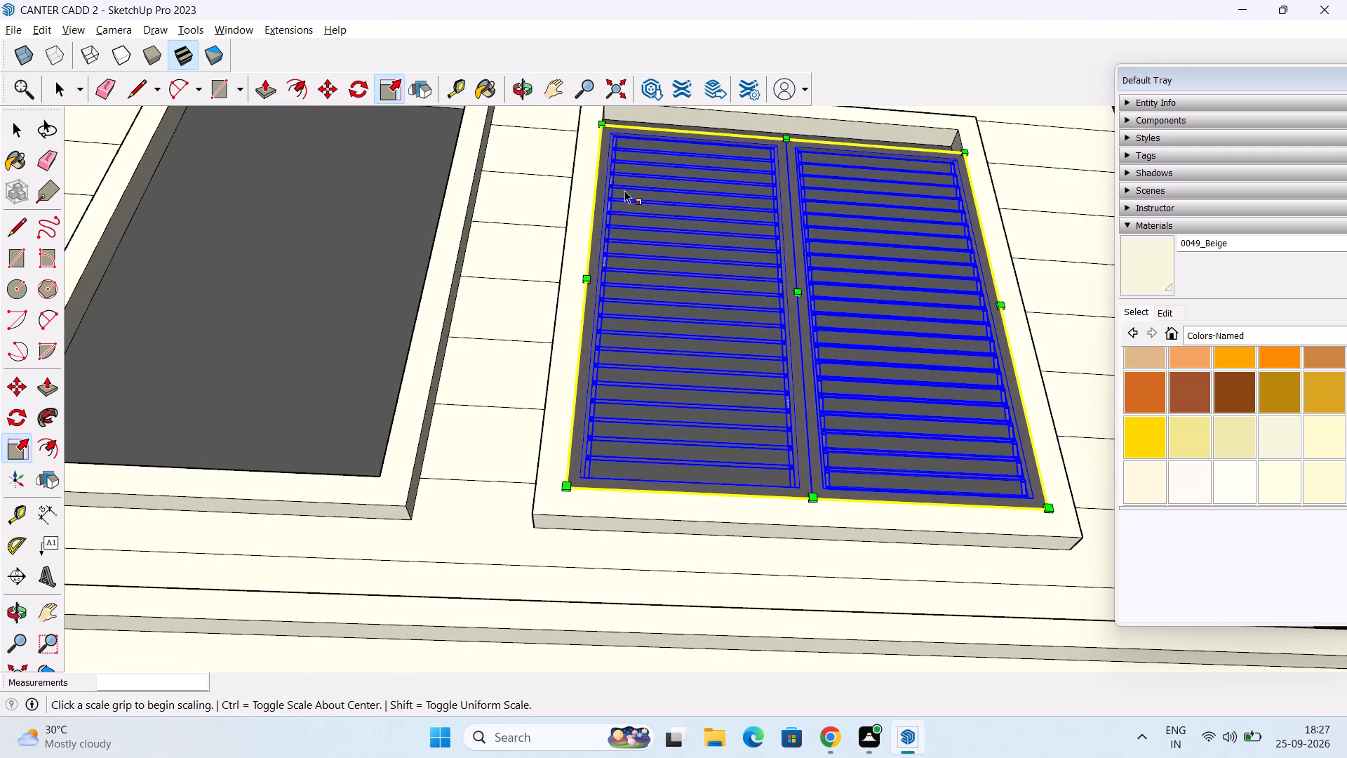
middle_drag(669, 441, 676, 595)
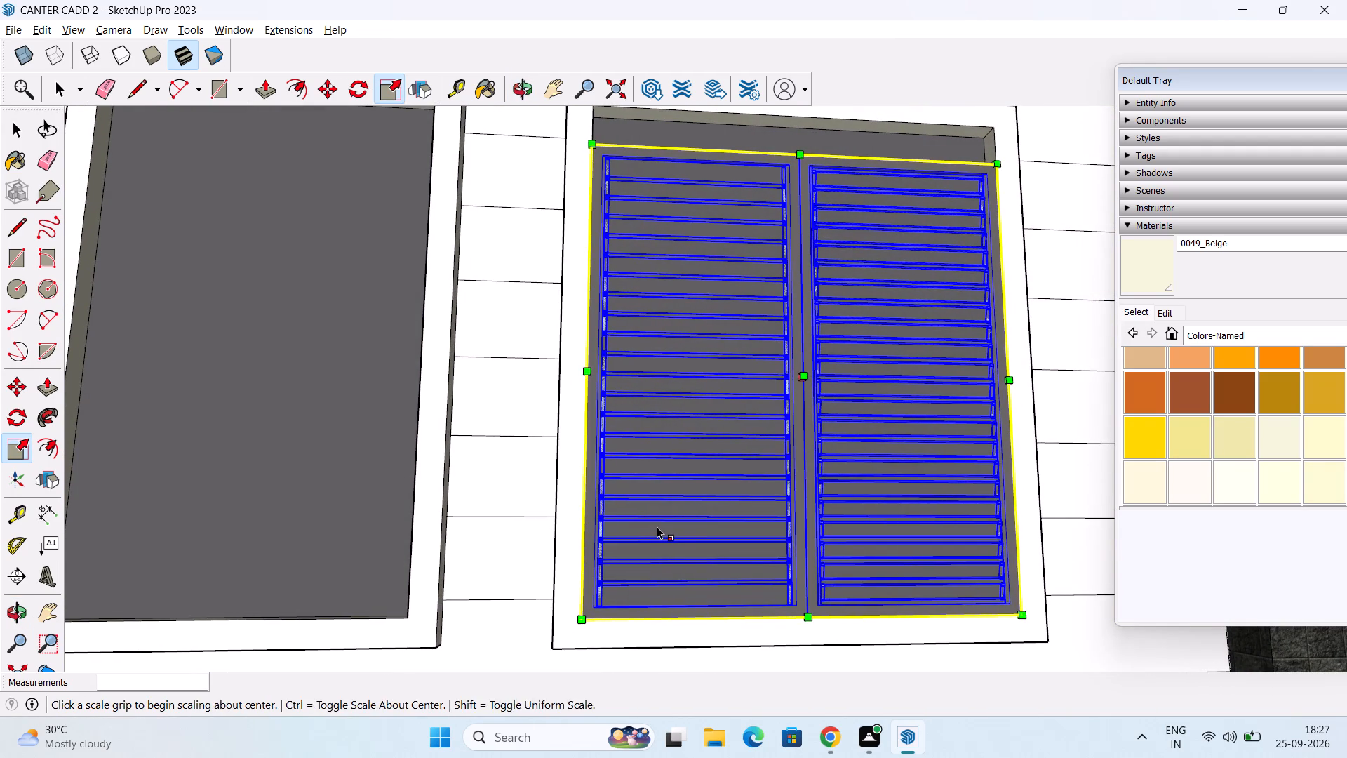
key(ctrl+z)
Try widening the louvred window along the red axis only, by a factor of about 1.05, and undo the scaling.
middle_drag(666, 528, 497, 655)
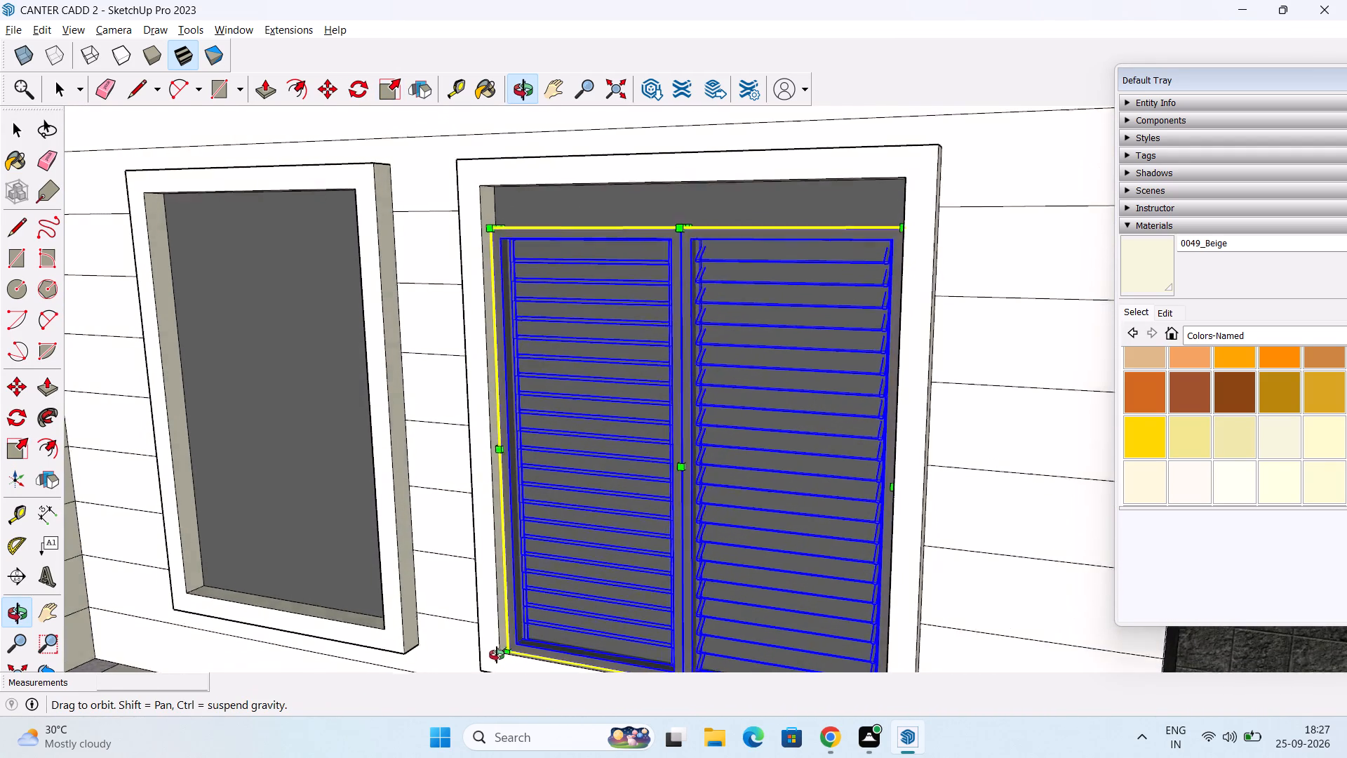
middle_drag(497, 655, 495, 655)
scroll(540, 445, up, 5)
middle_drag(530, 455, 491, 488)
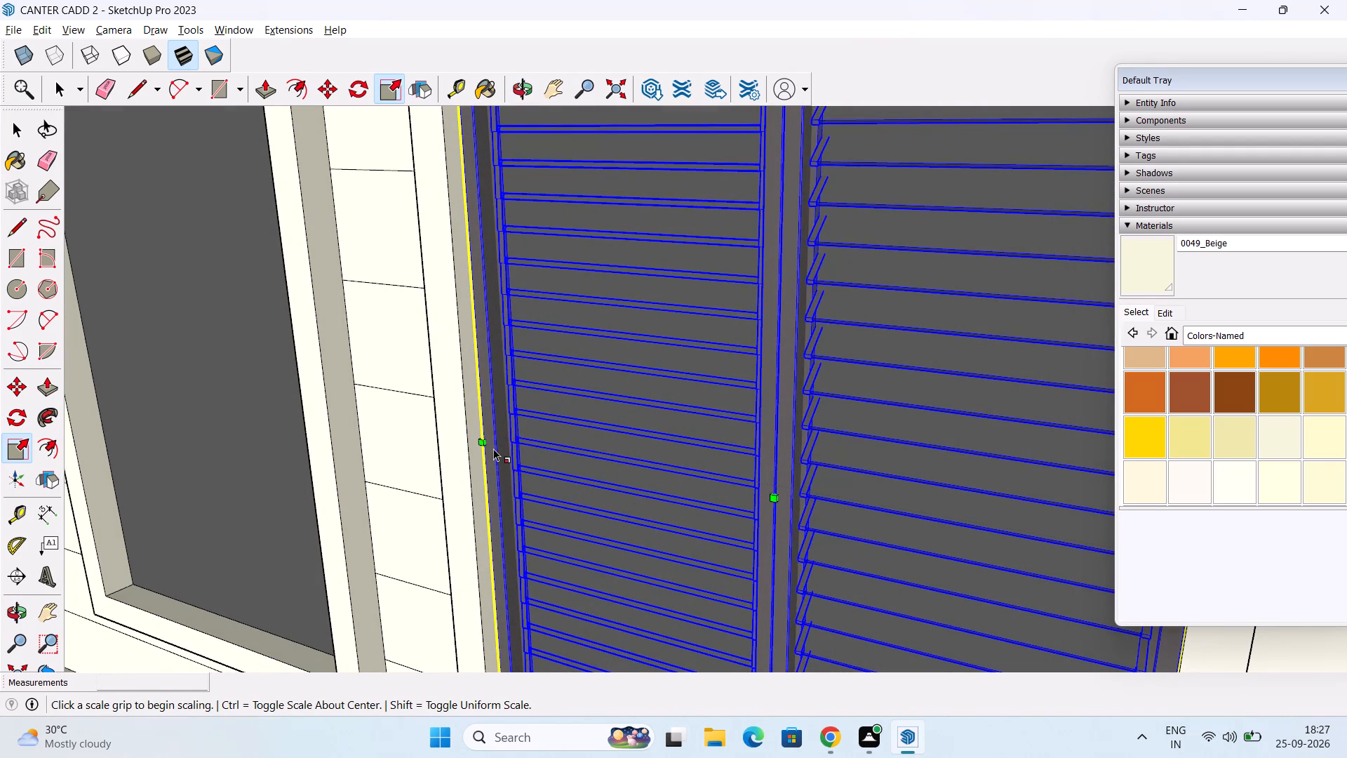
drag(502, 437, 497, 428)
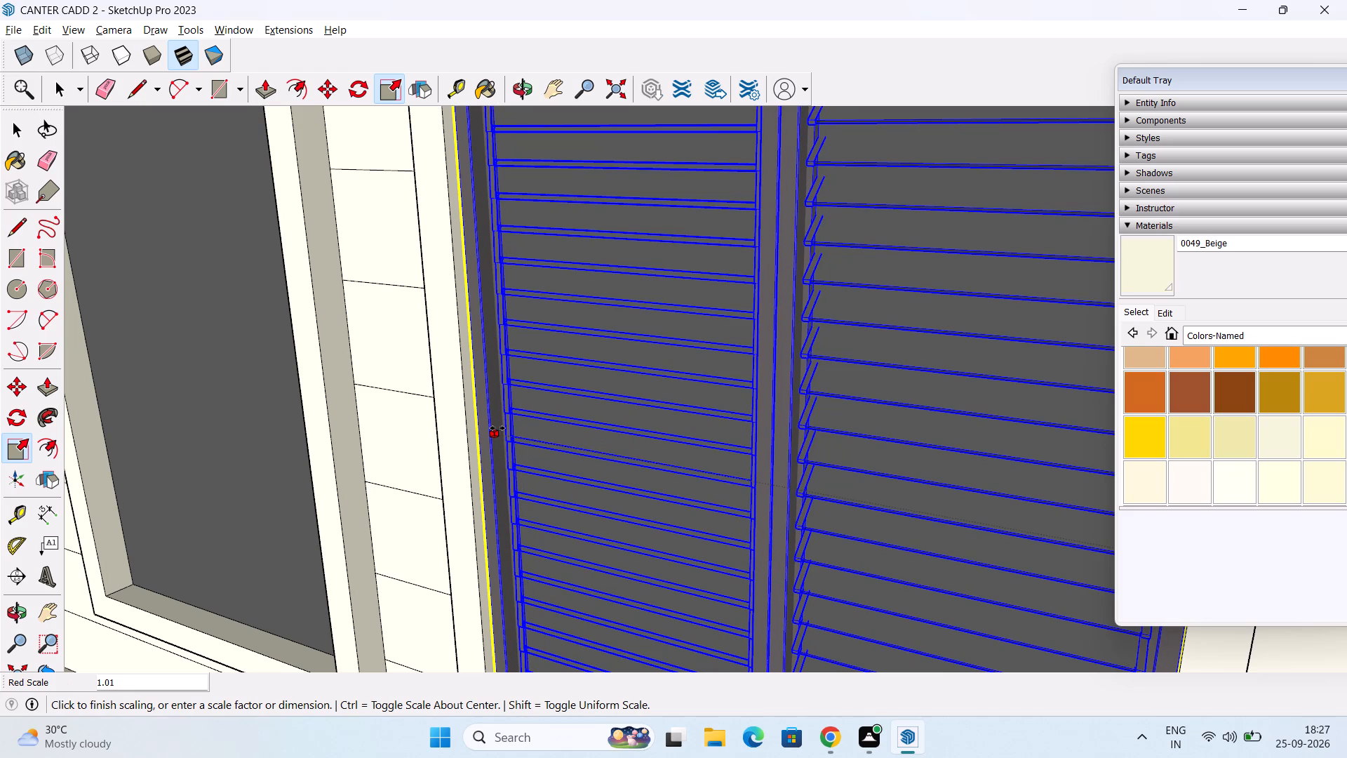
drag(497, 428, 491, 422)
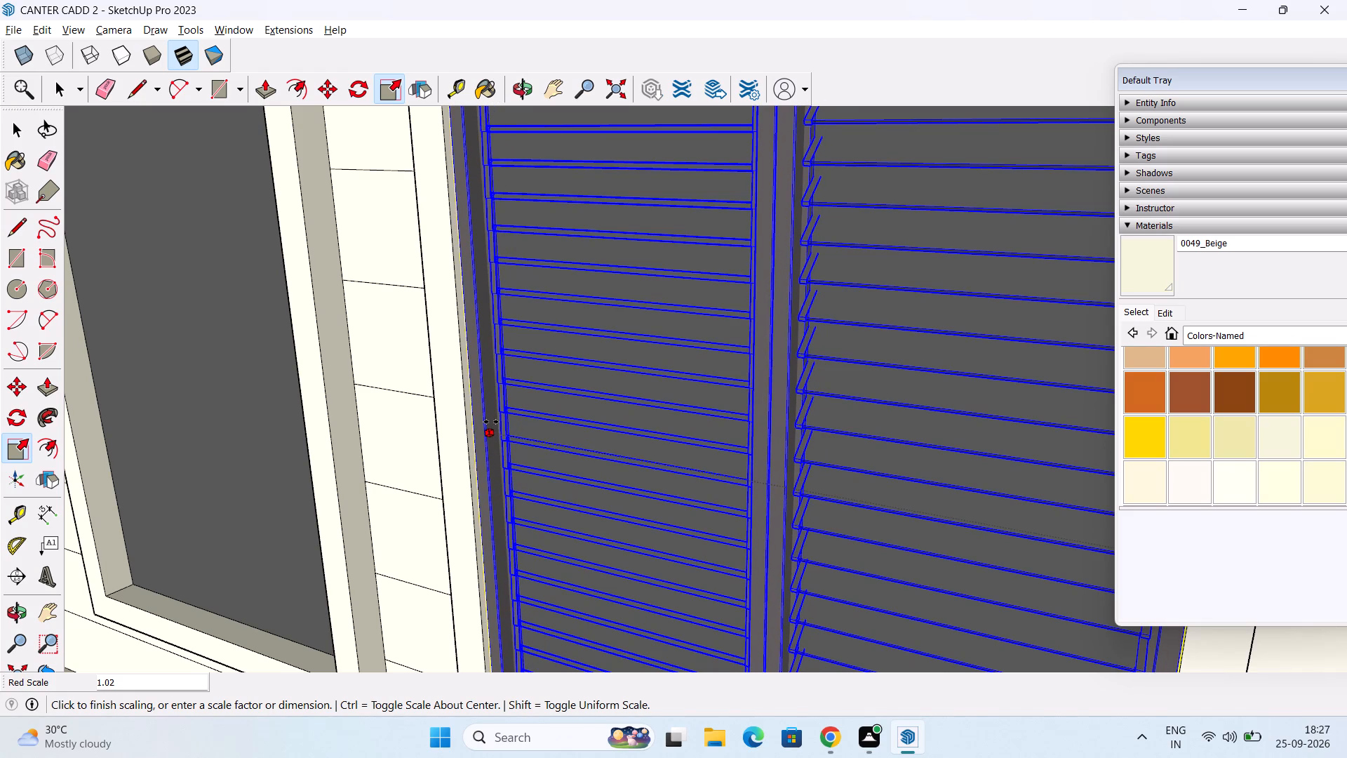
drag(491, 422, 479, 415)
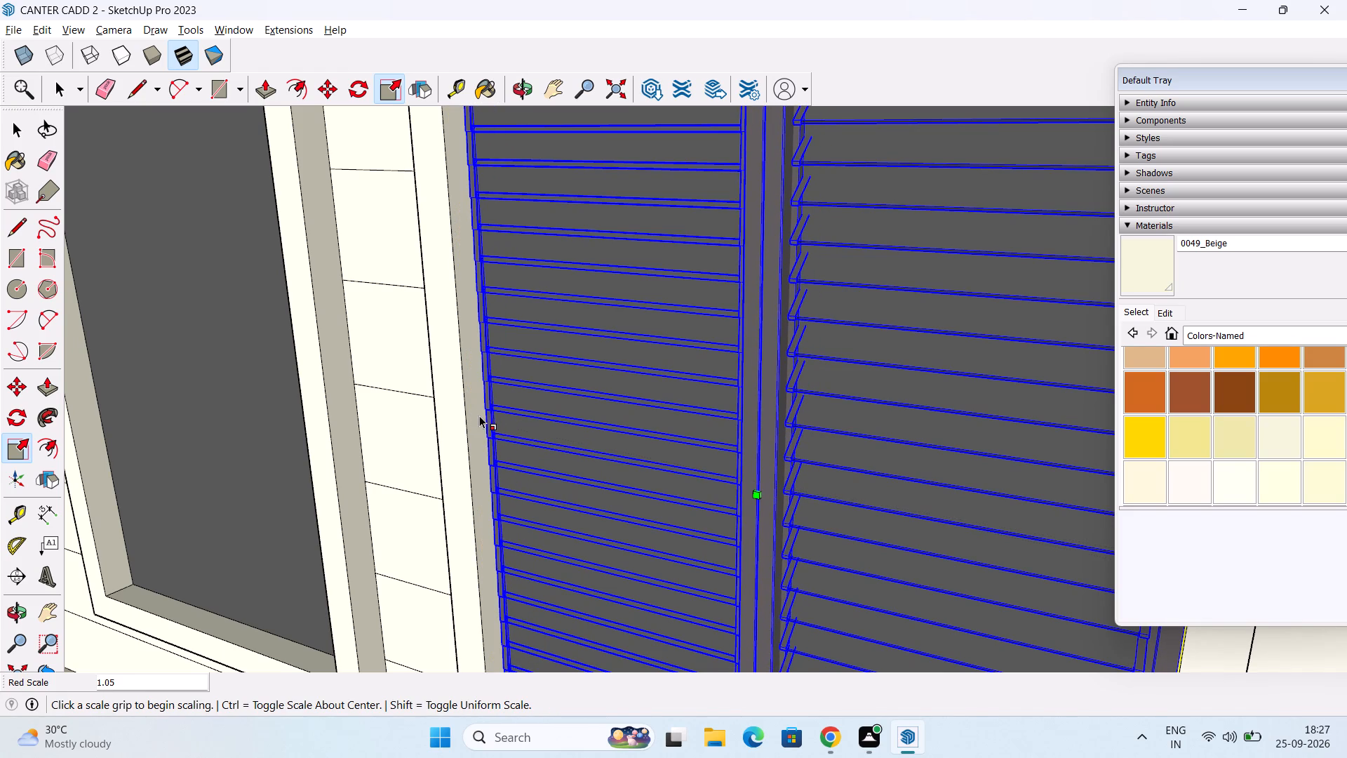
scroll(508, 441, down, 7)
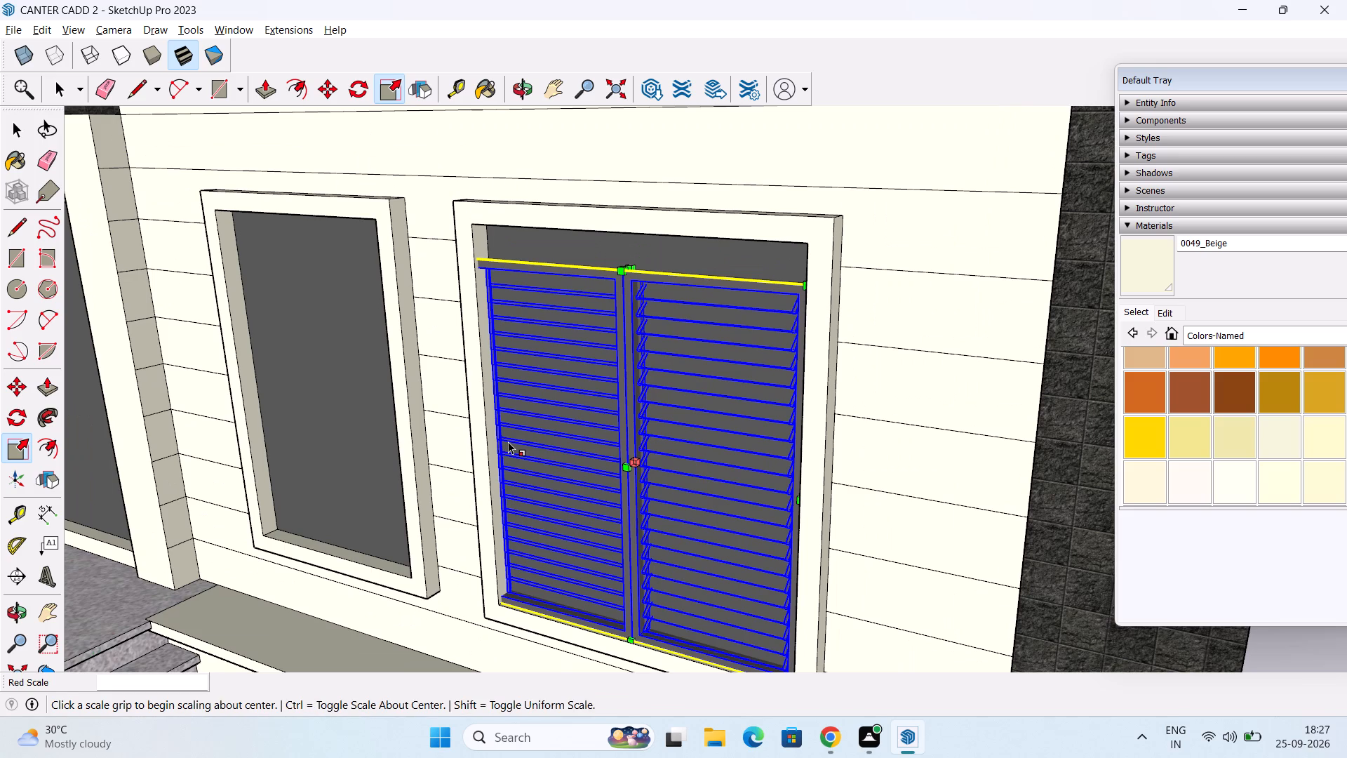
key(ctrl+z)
Scale the louvred window along the red axis from its left side to meet the opening's left jamb.
scroll(515, 477, up, 4)
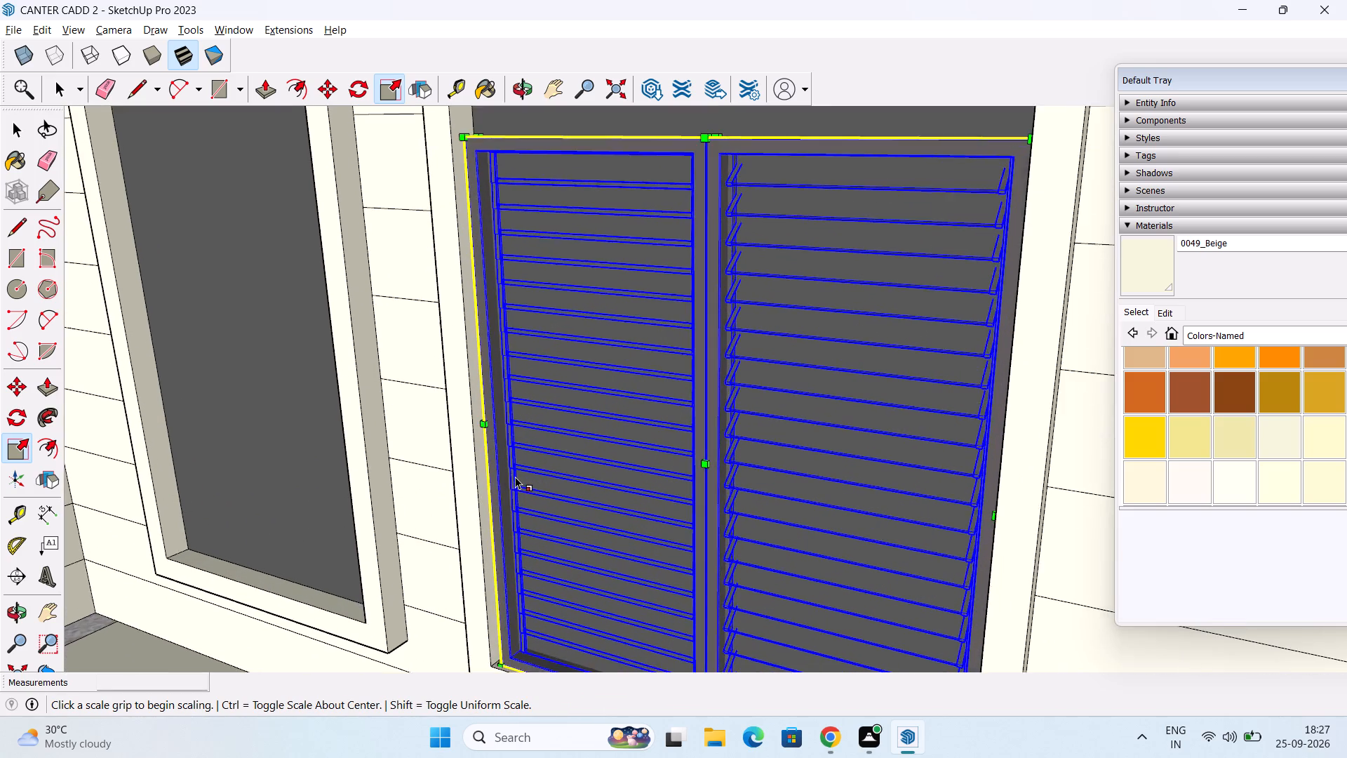
scroll(515, 477, up, 8)
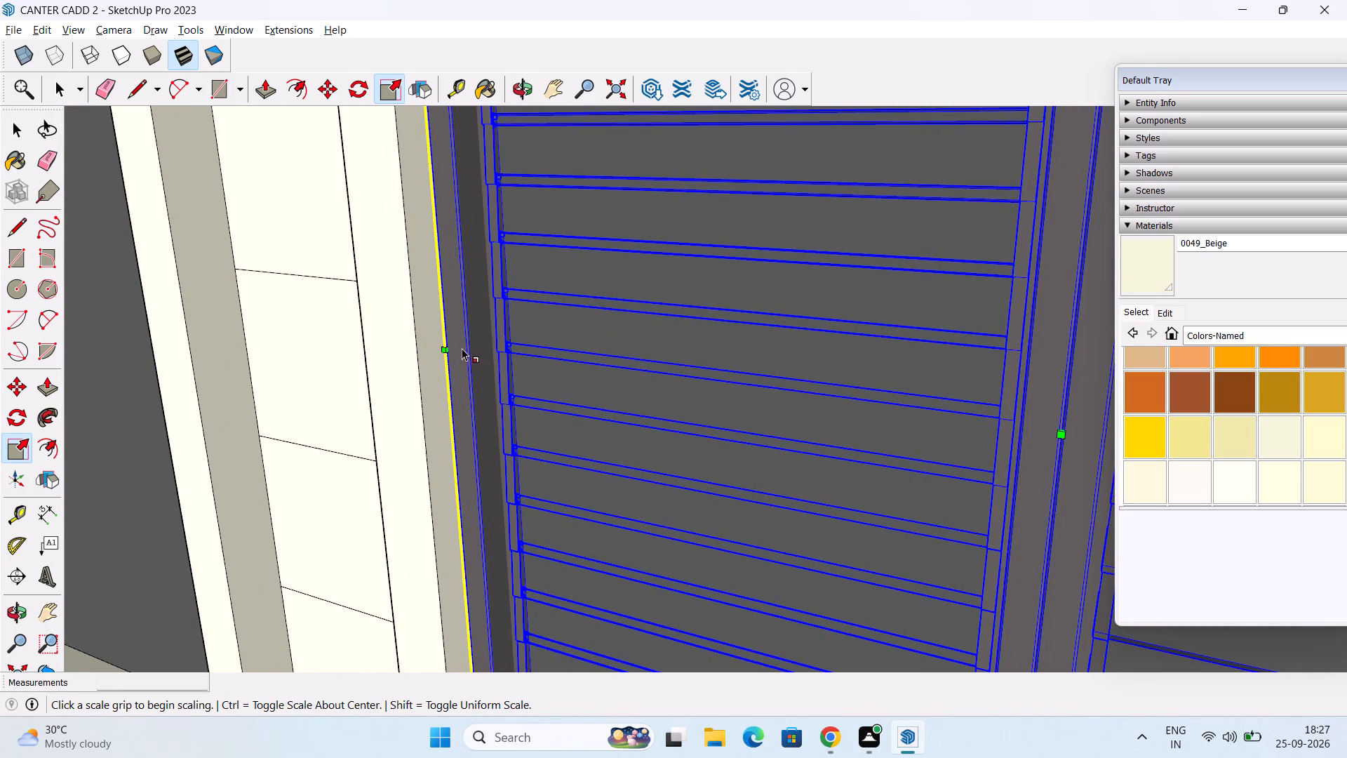
drag(475, 341, 411, 337)
scroll(413, 336, down, 11)
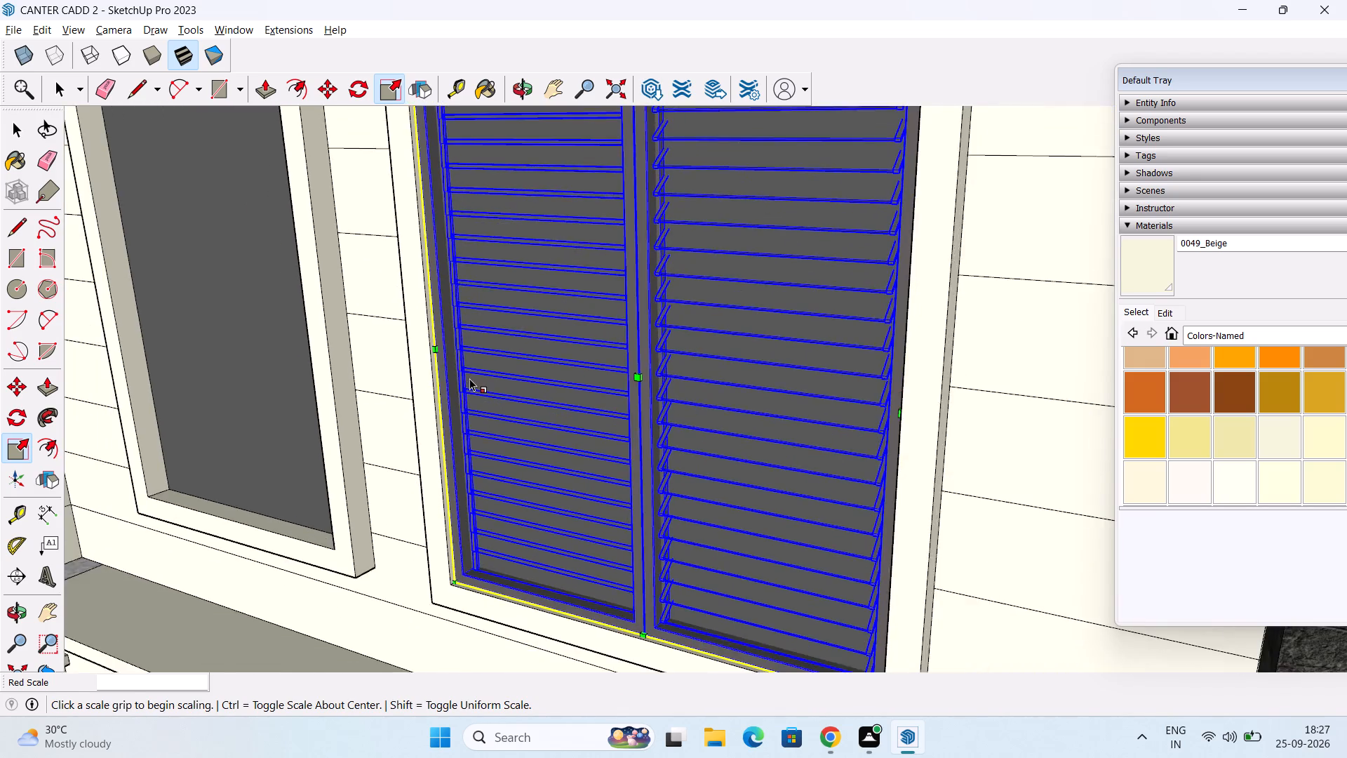
Scale the louvred window upward along the blue axis by about 1.07 to meet the head of its opening.
middle_drag(496, 368, 588, 349)
scroll(593, 352, down, 4)
shift+middle_drag(664, 333, 671, 354)
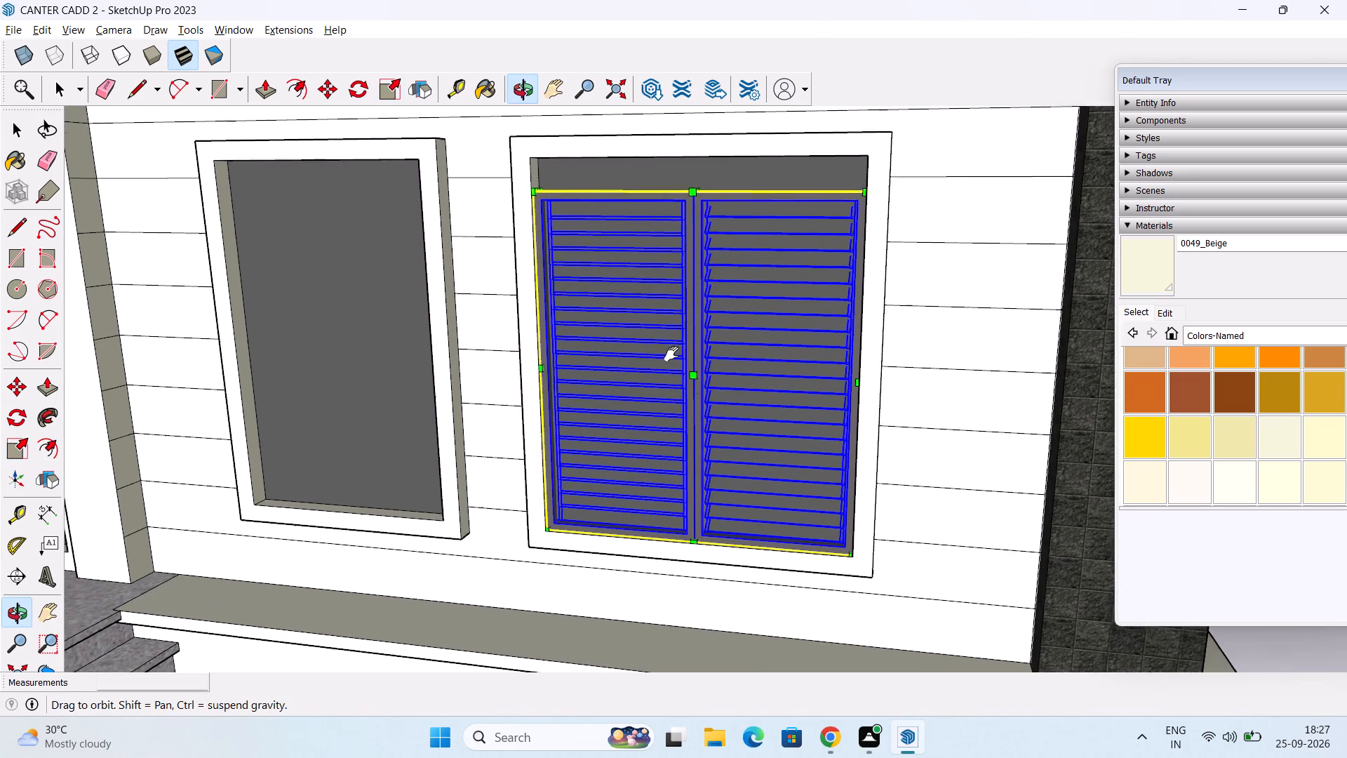
shift+middle_drag(671, 354, 664, 485)
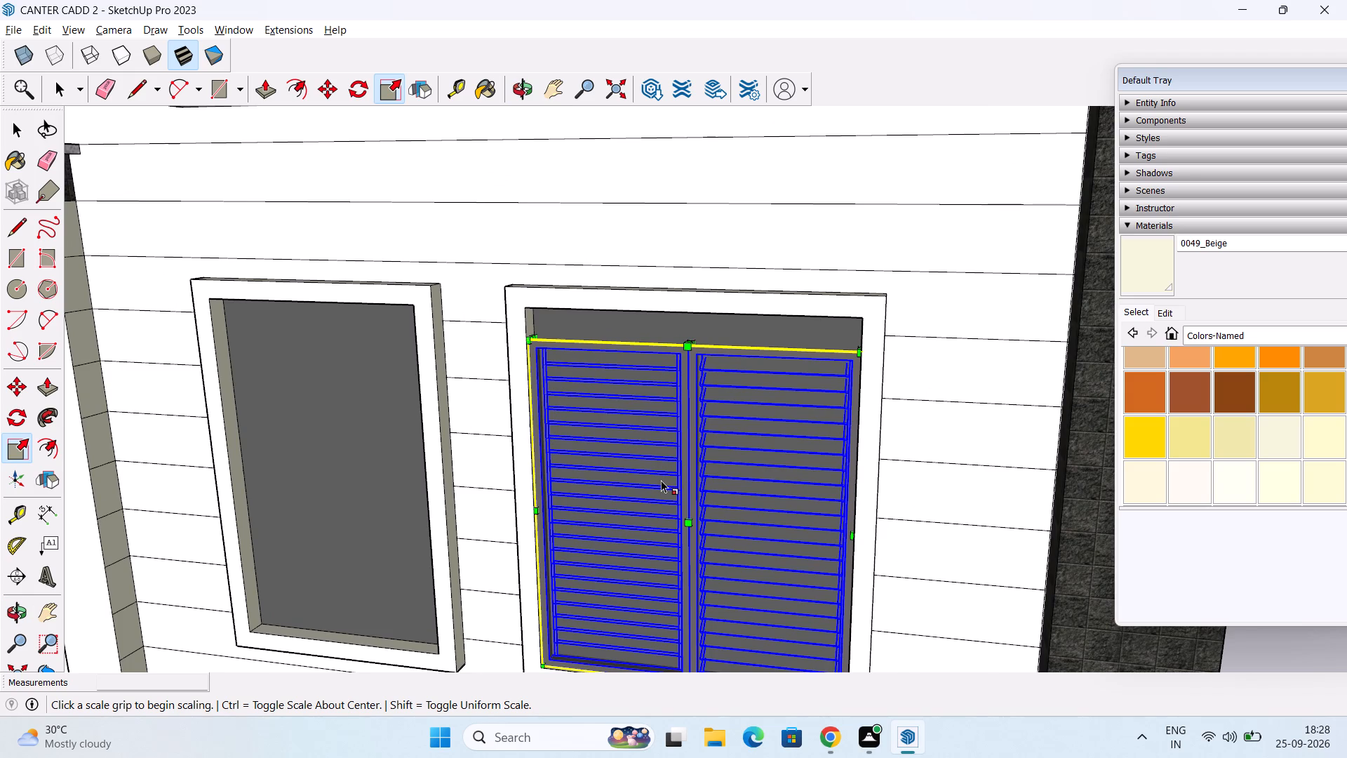
scroll(661, 480, up, 5)
middle_drag(699, 373, 708, 522)
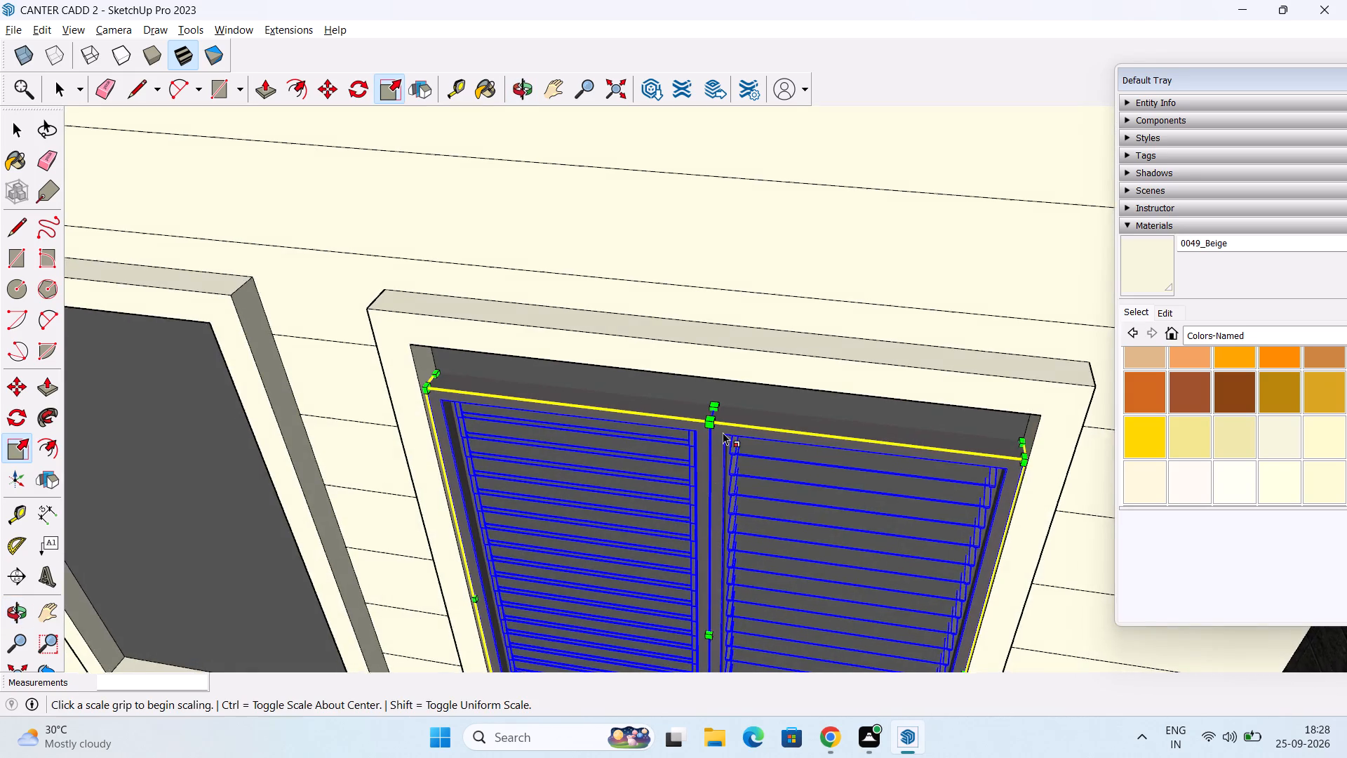
scroll(723, 425, up, 5)
middle_drag(732, 398, 744, 335)
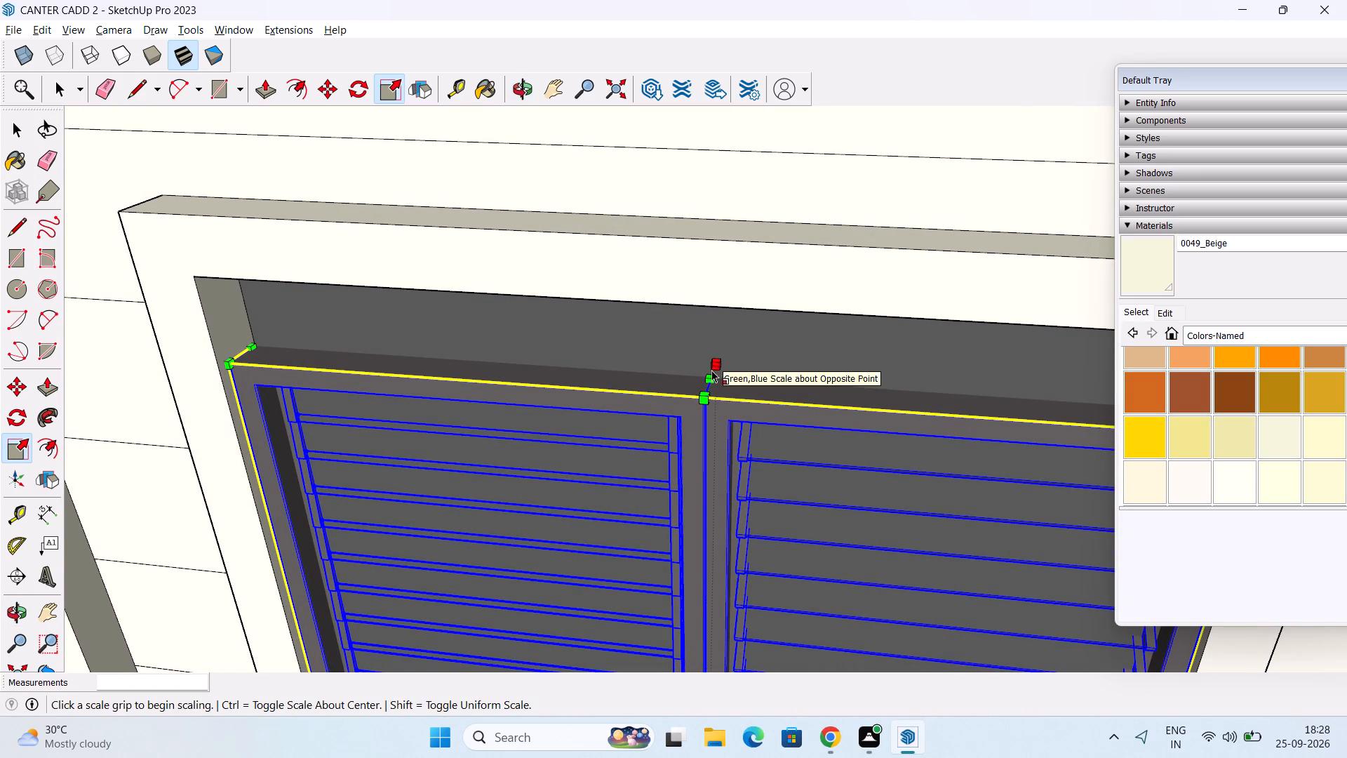
drag(709, 375, 709, 312)
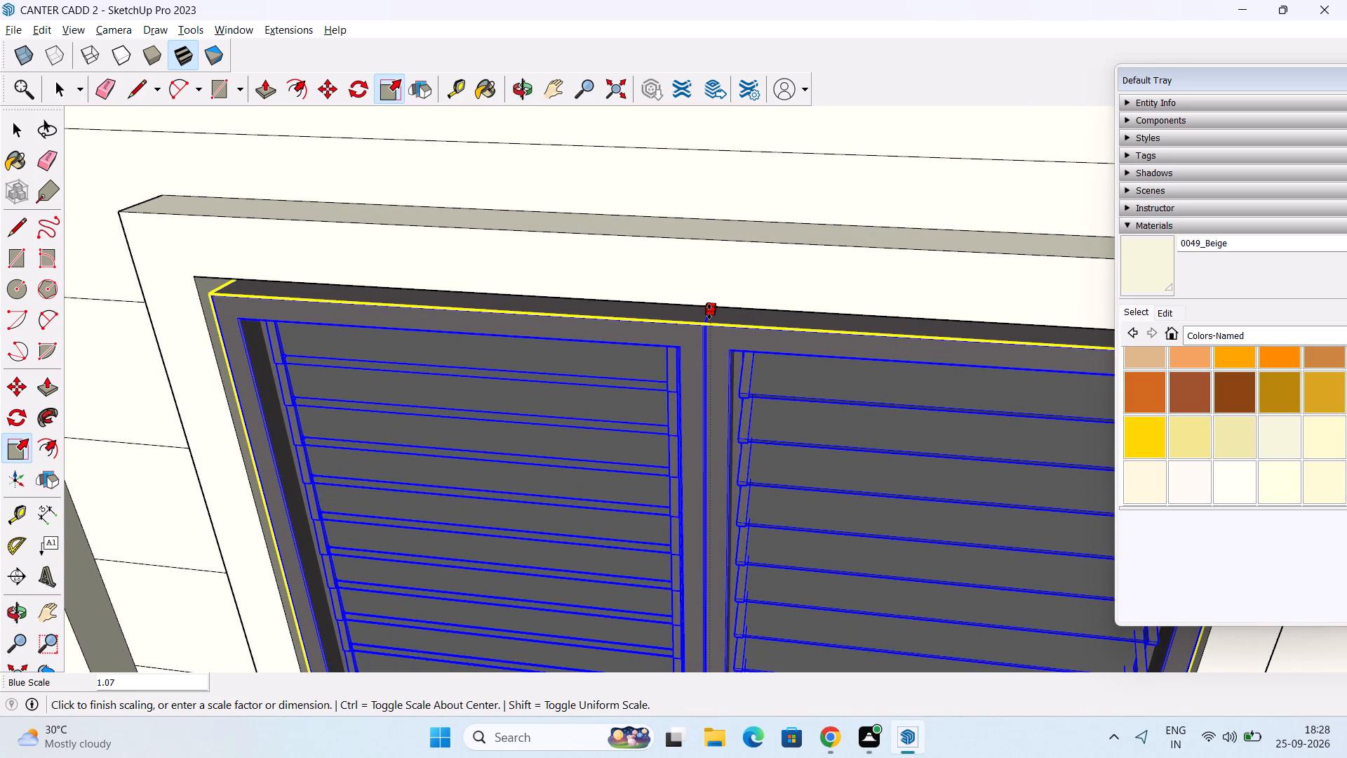
drag(709, 312, 669, 307)
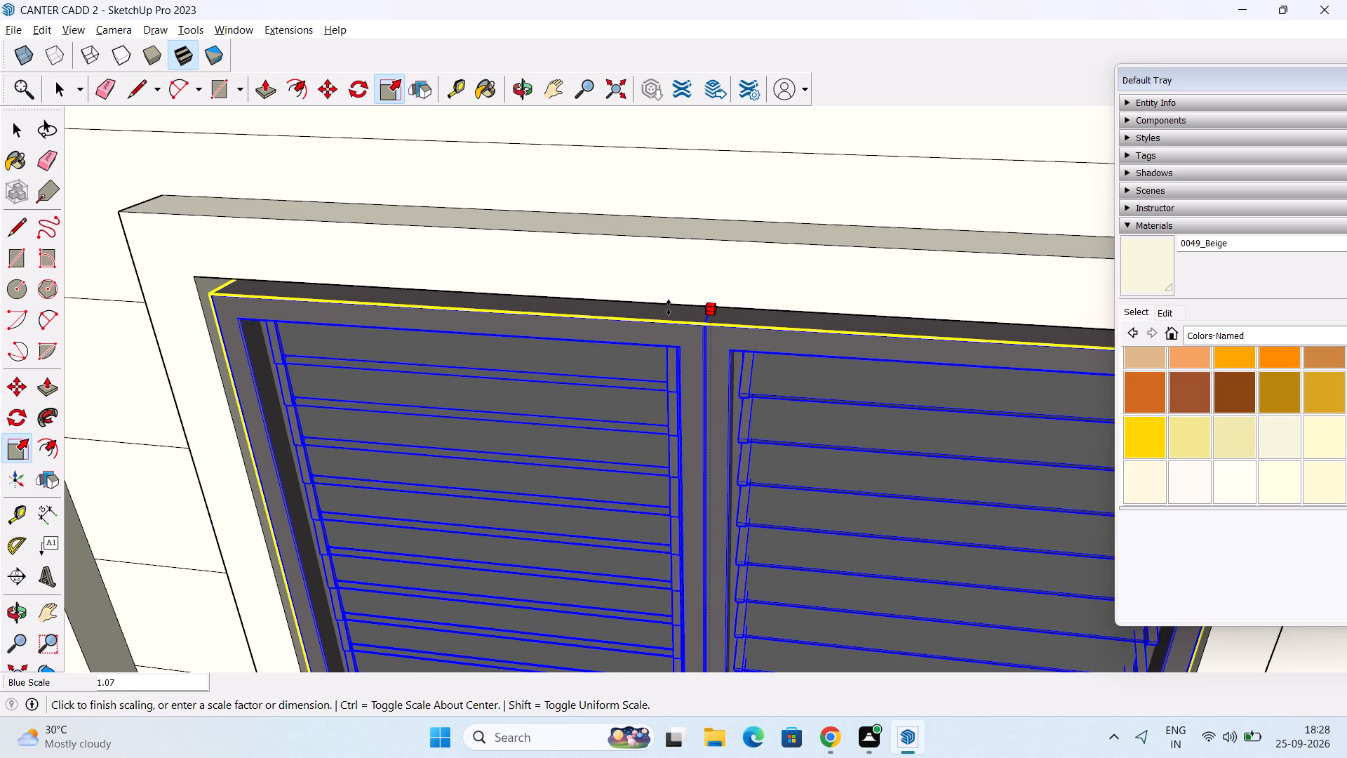
drag(669, 307, 657, 306)
scroll(671, 362, down, 3)
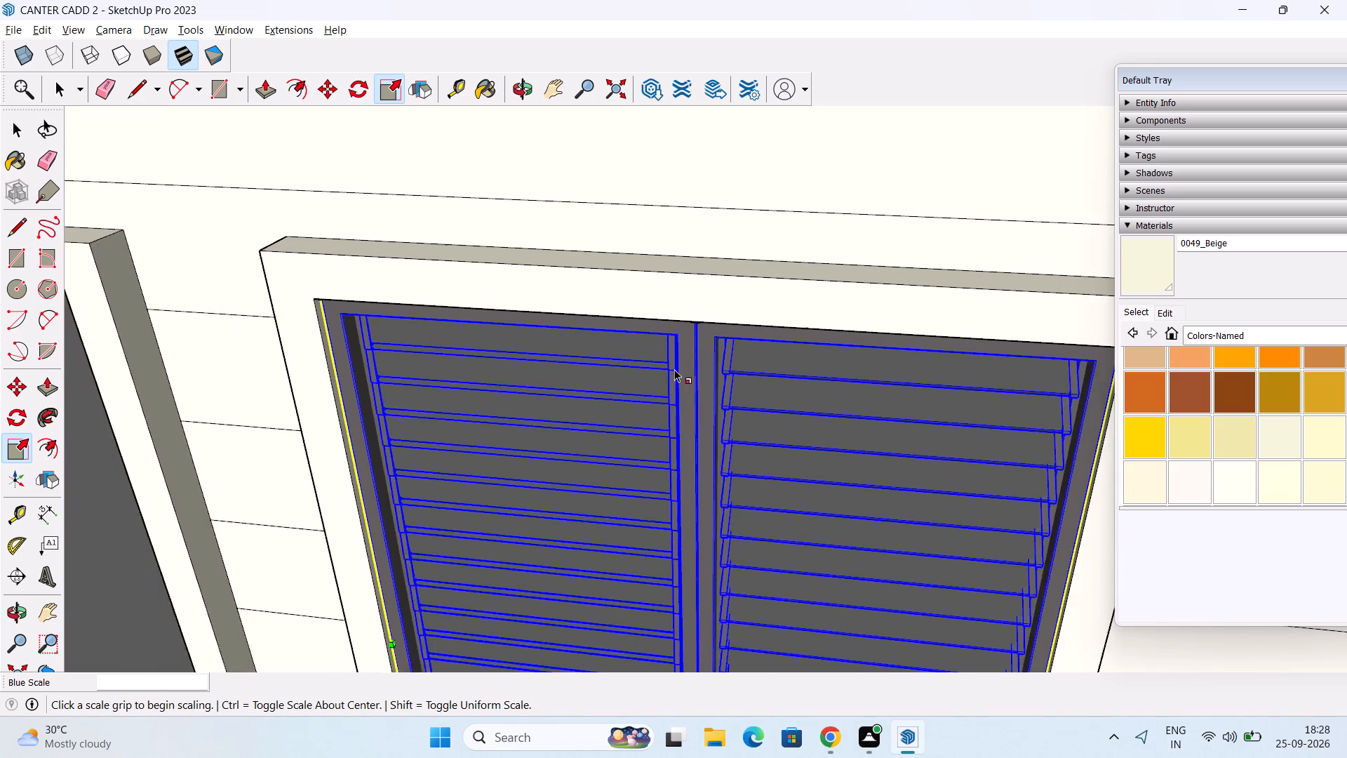
scroll(674, 369, down, 3)
middle_drag(708, 463, 765, 298)
scroll(764, 286, down, 8)
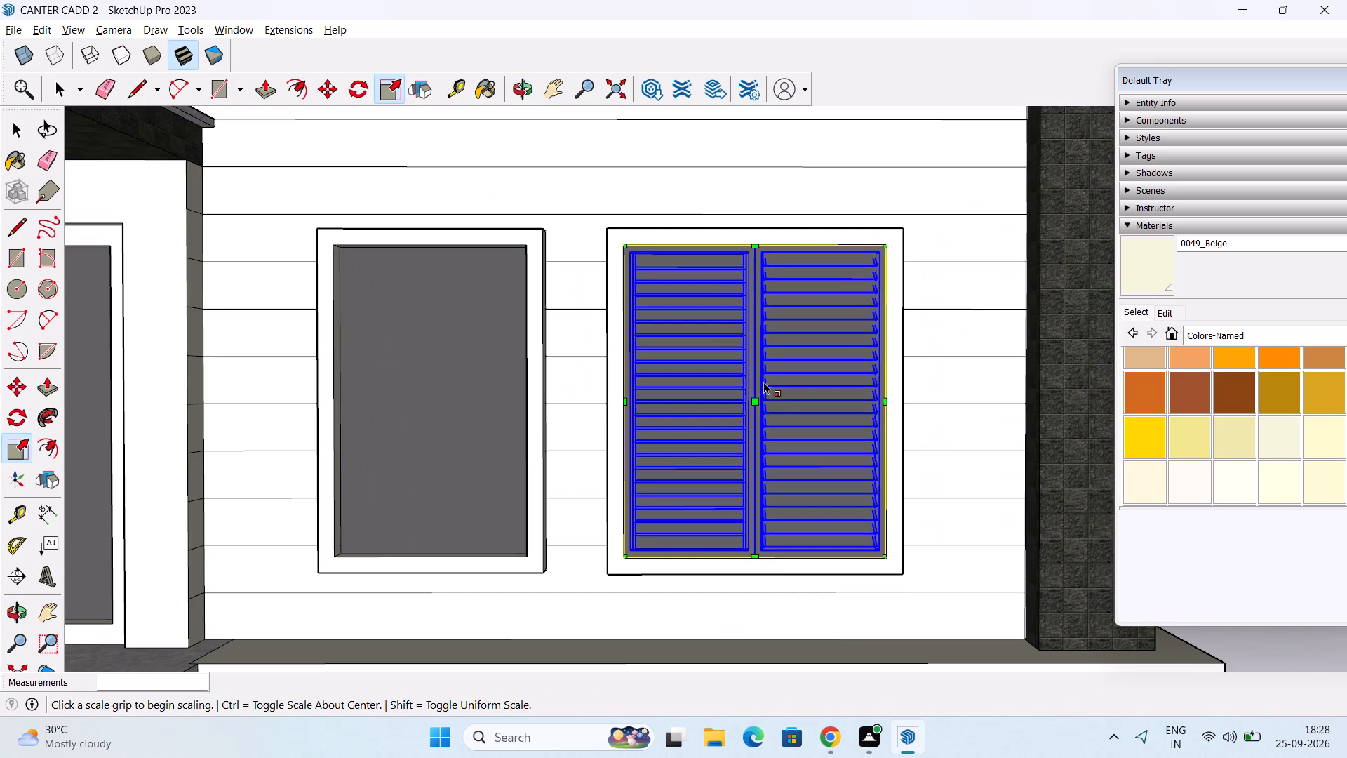
key(space)
Copy the louvred window by its bottom corner about 31' 11 1/4" along the facade into the outer ground-floor opening at the other end.
middle_drag(768, 580, 756, 627)
scroll(736, 620, up, 4)
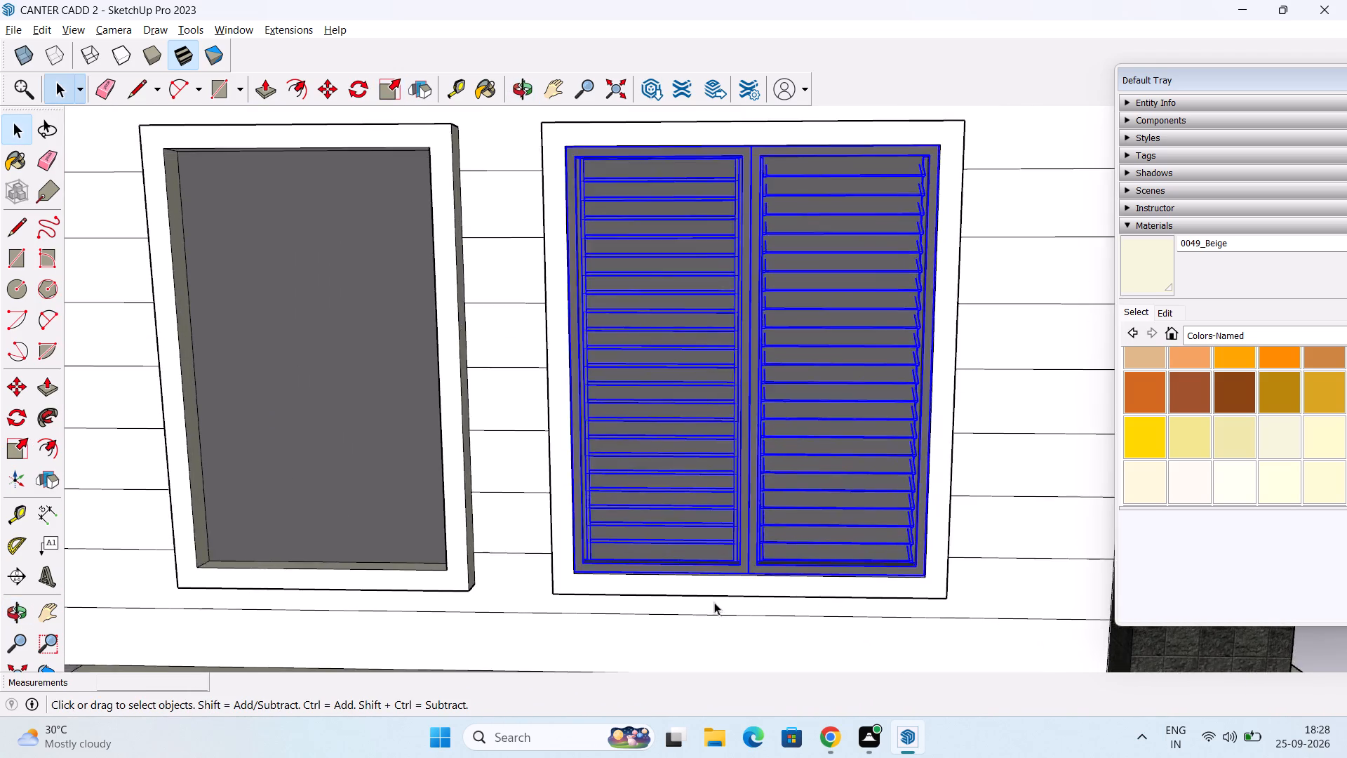
scroll(714, 602, up, 1)
middle_drag(711, 594, 490, 681)
middle_drag(496, 593, 537, 536)
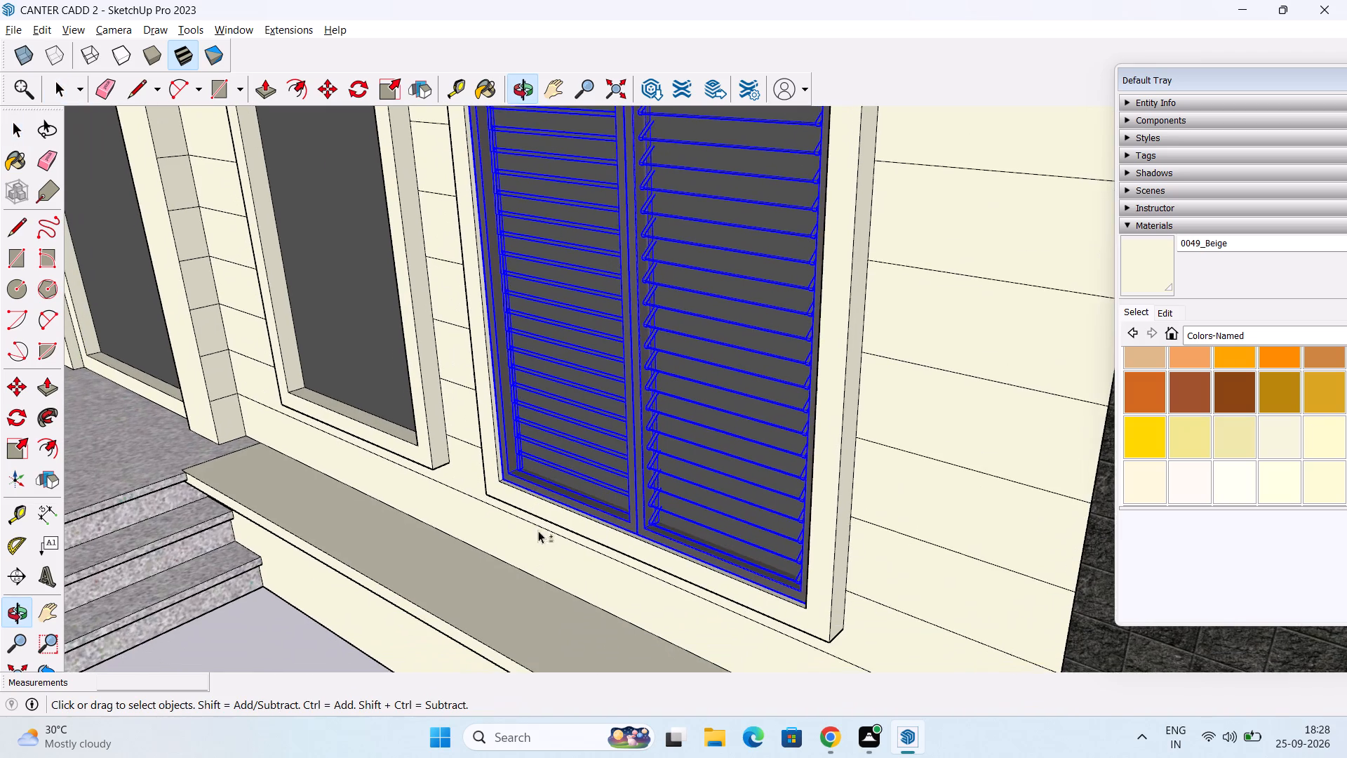
scroll(529, 491, up, 2)
middle_drag(679, 543, 886, 596)
middle_drag(974, 599, 897, 574)
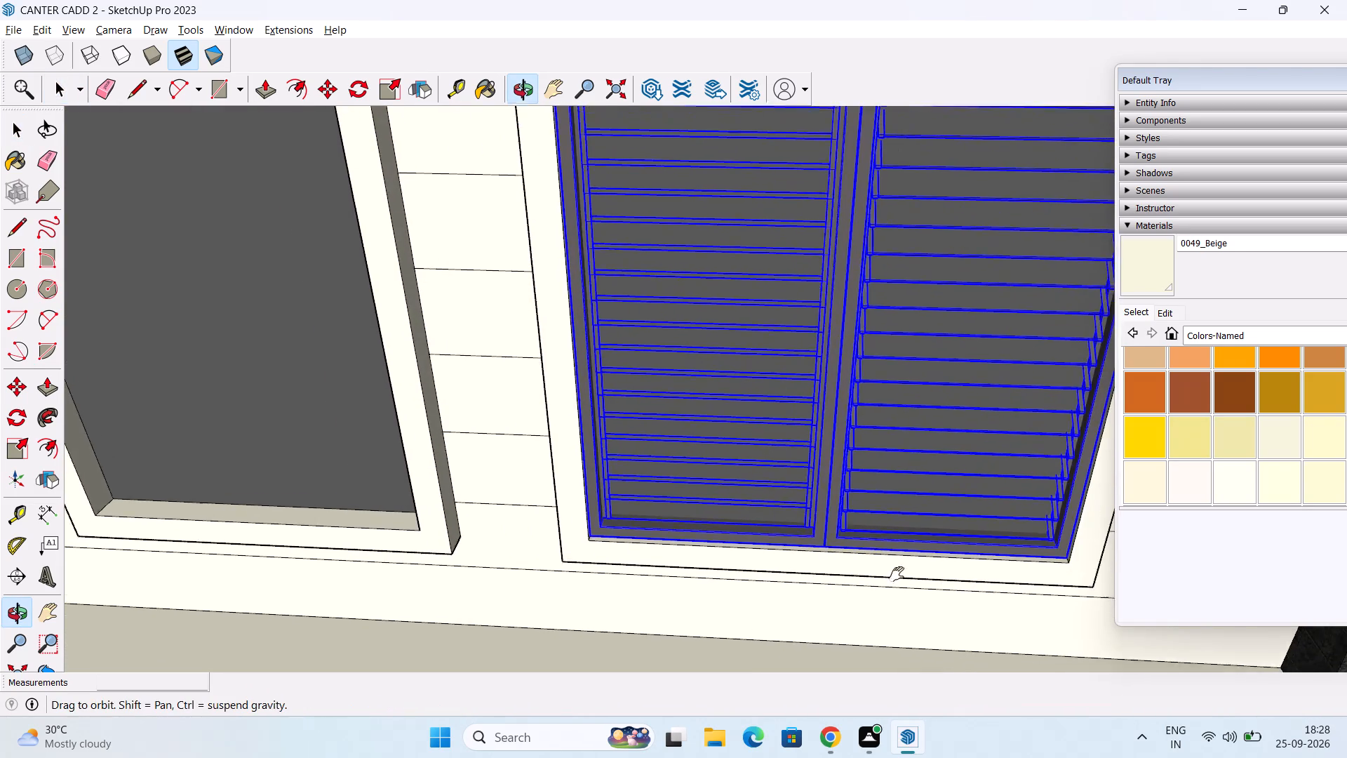
middle_drag(897, 574, 773, 583)
scroll(777, 568, up, 2)
click(882, 538)
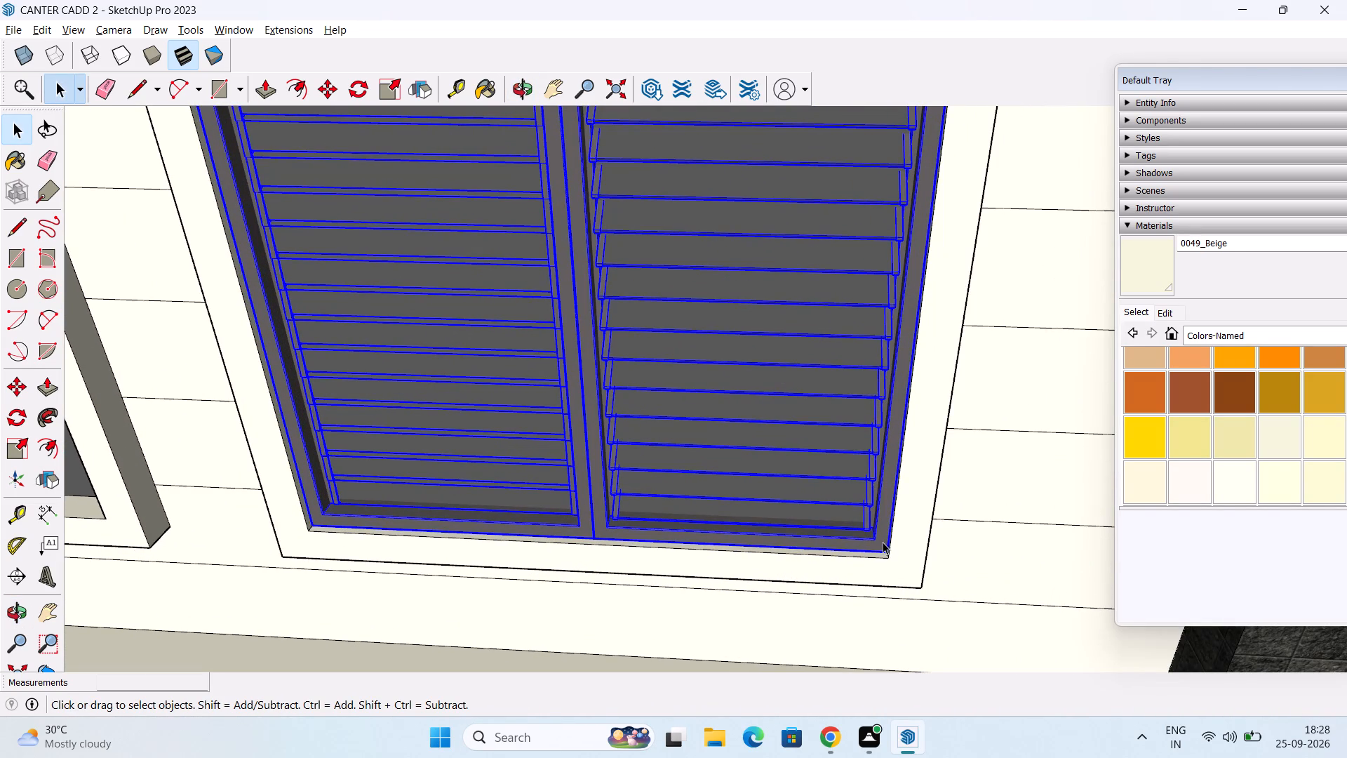
key(m)
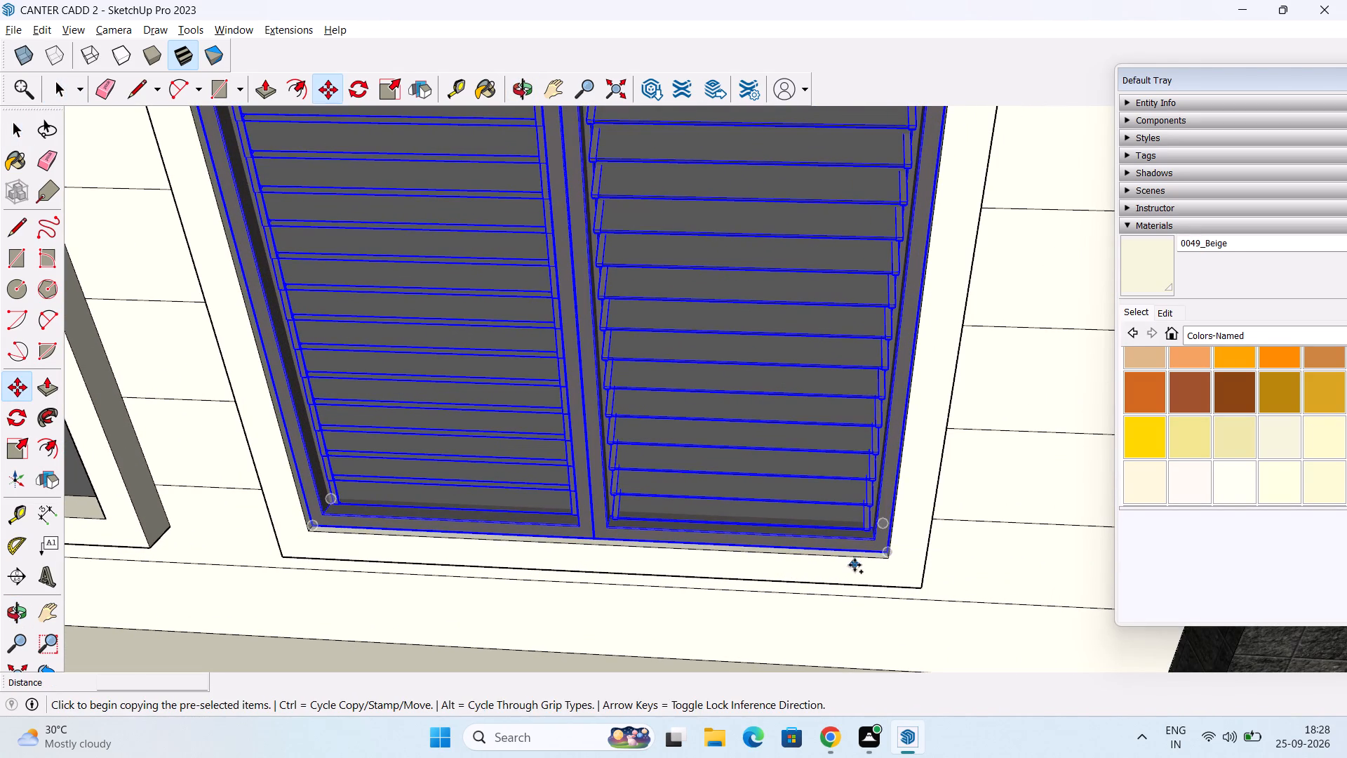
scroll(855, 565, up, 3)
middle_drag(916, 577, 972, 594)
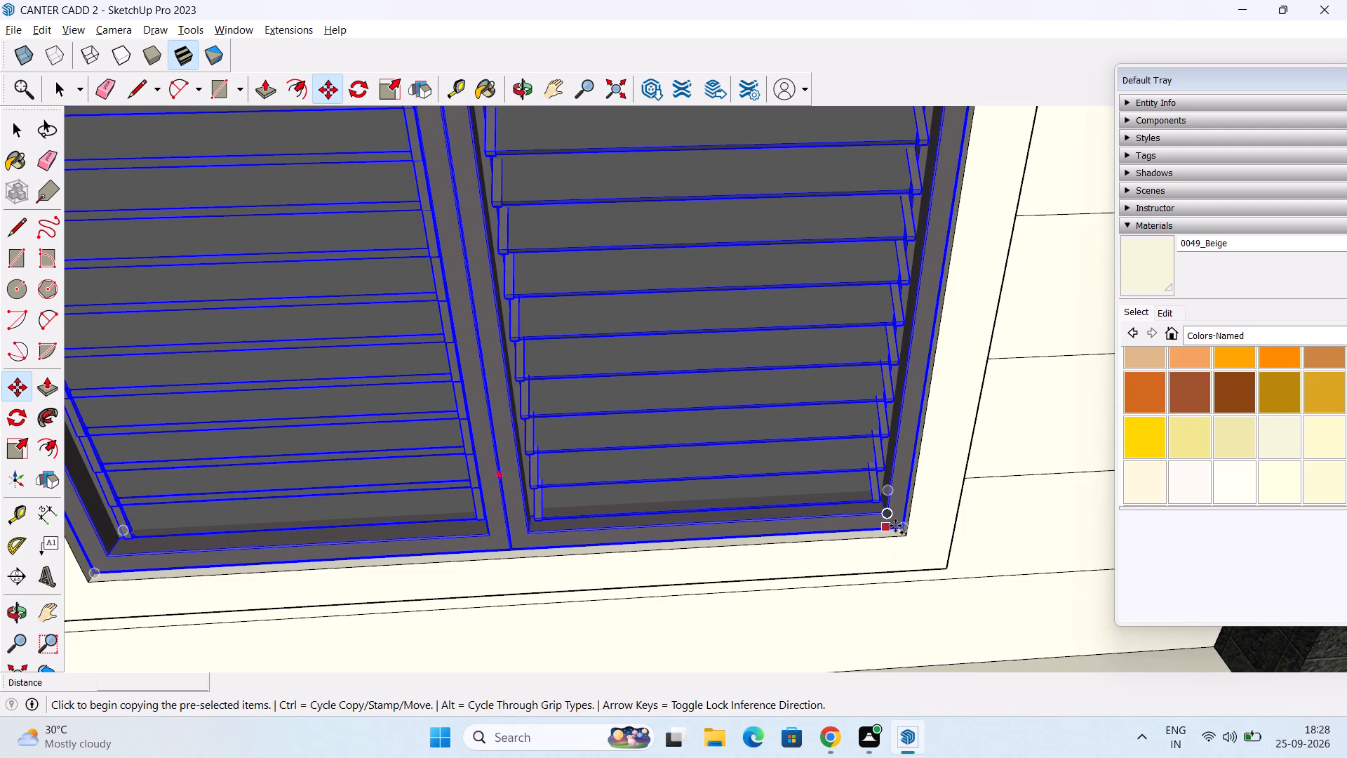
click(899, 523)
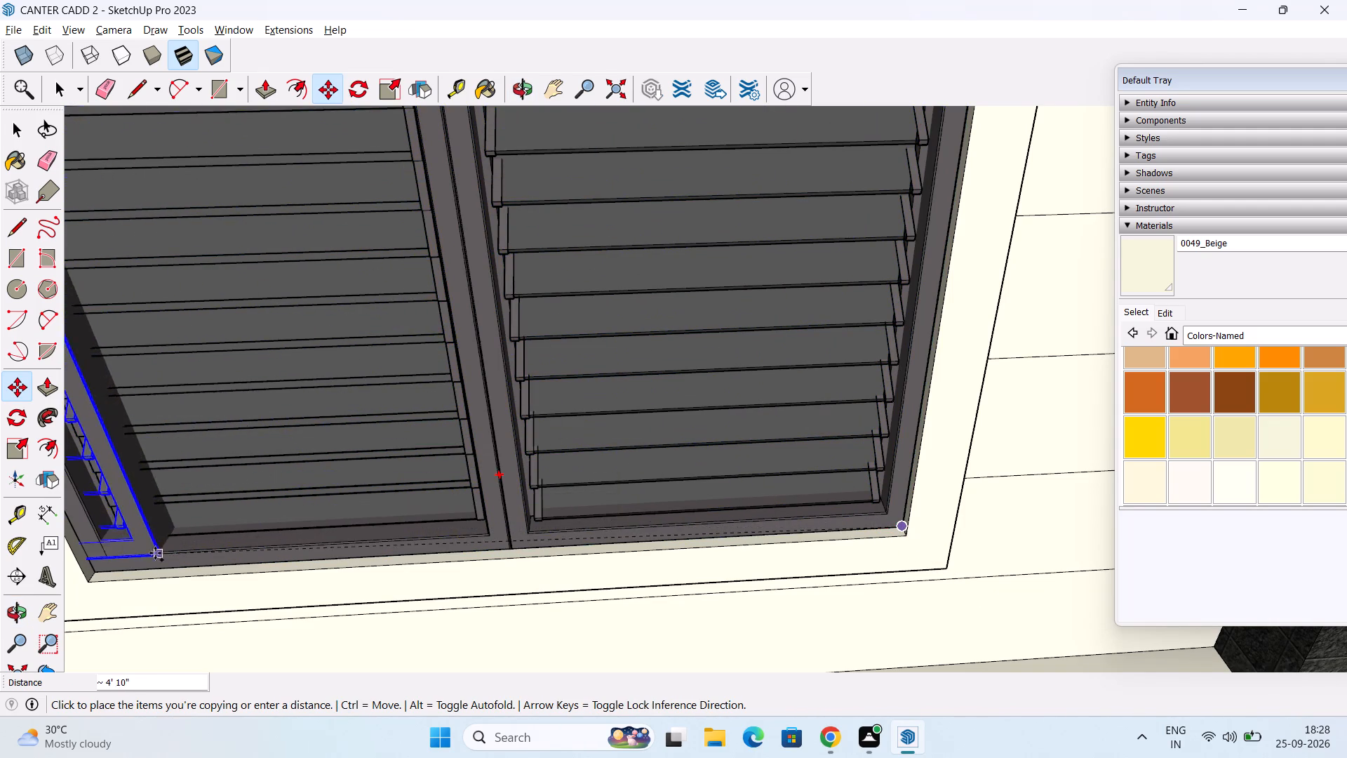
scroll(154, 563, down, 7)
shift+middle_drag(148, 568, 1258, 474)
shift+middle_drag(420, 549, 1346, 423)
middle_drag(212, 474, 1346, 443)
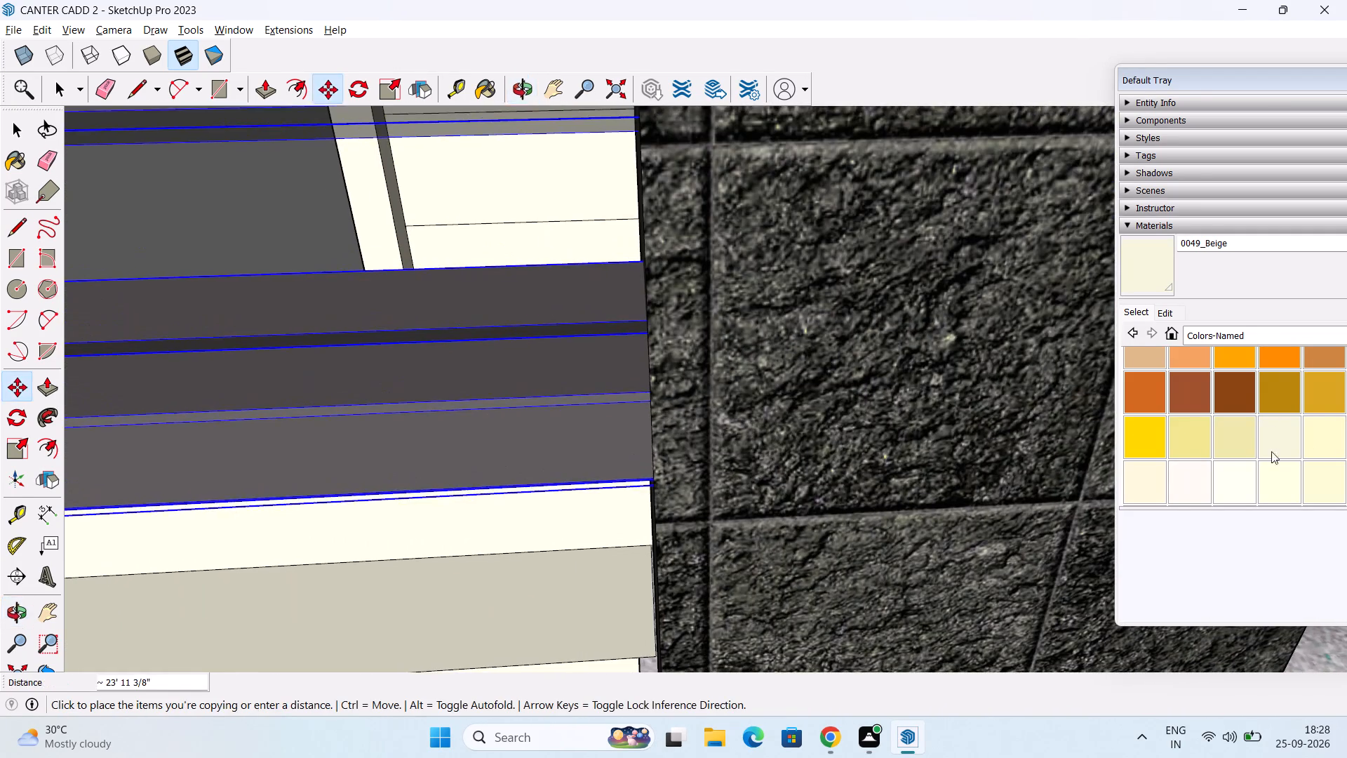
scroll(622, 474, down, 8)
middle_drag(476, 498, 900, 451)
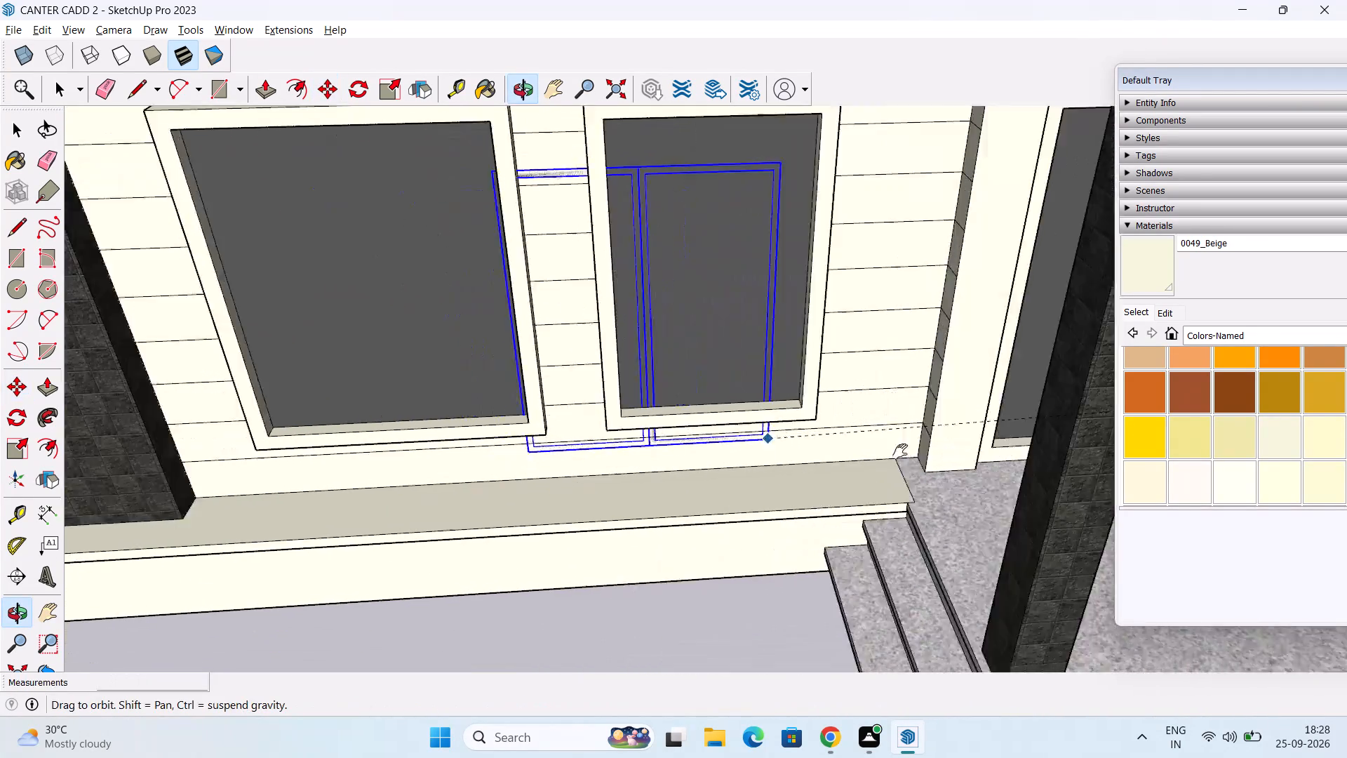
middle_drag(900, 451, 1139, 486)
scroll(916, 478, up, 8)
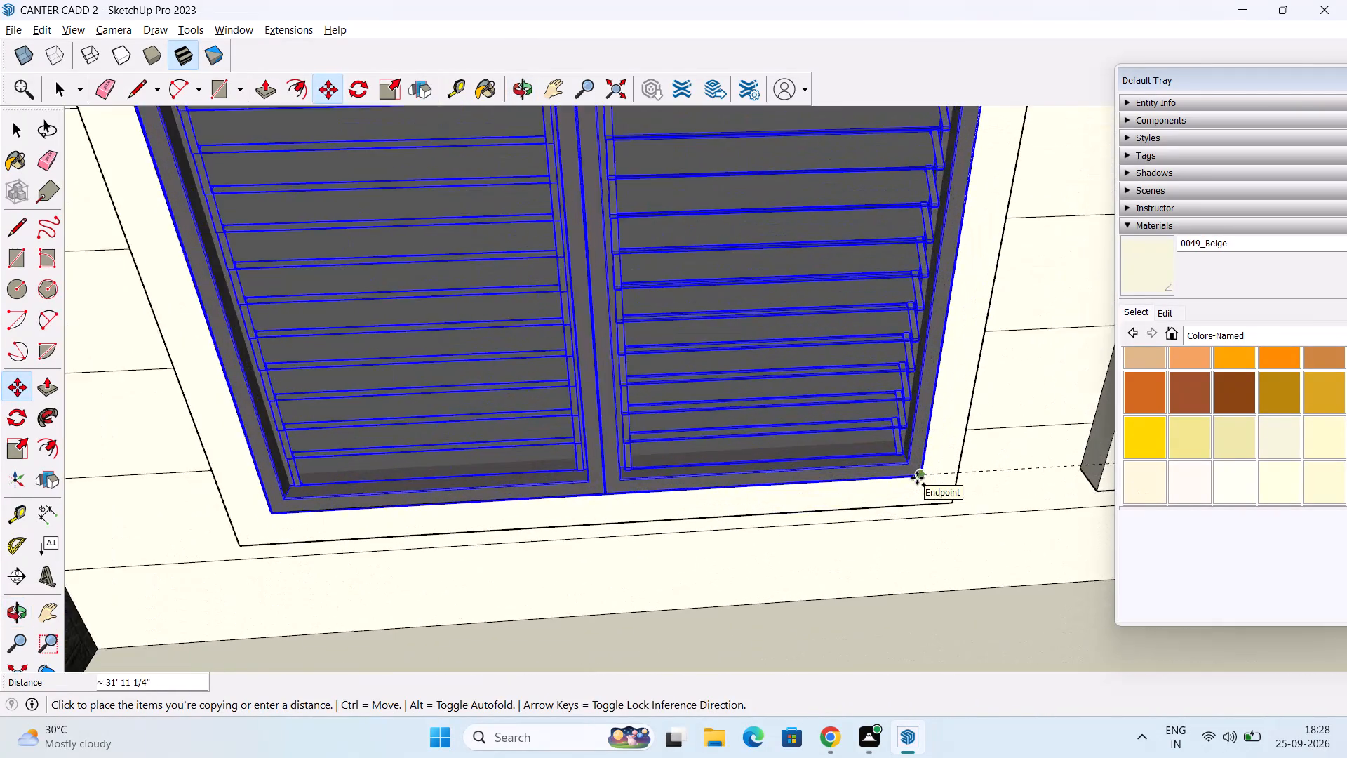
scroll(917, 478, up, 6)
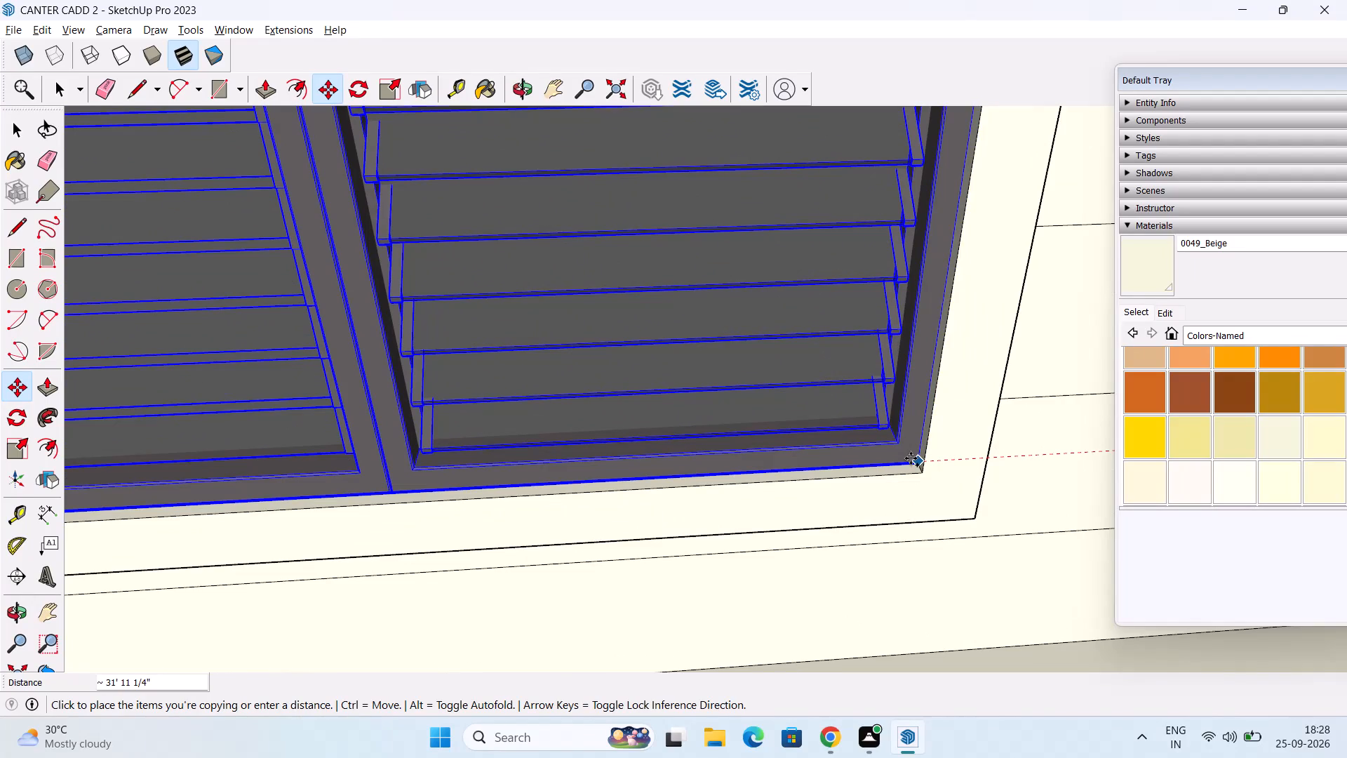
scroll(911, 458, up, 10)
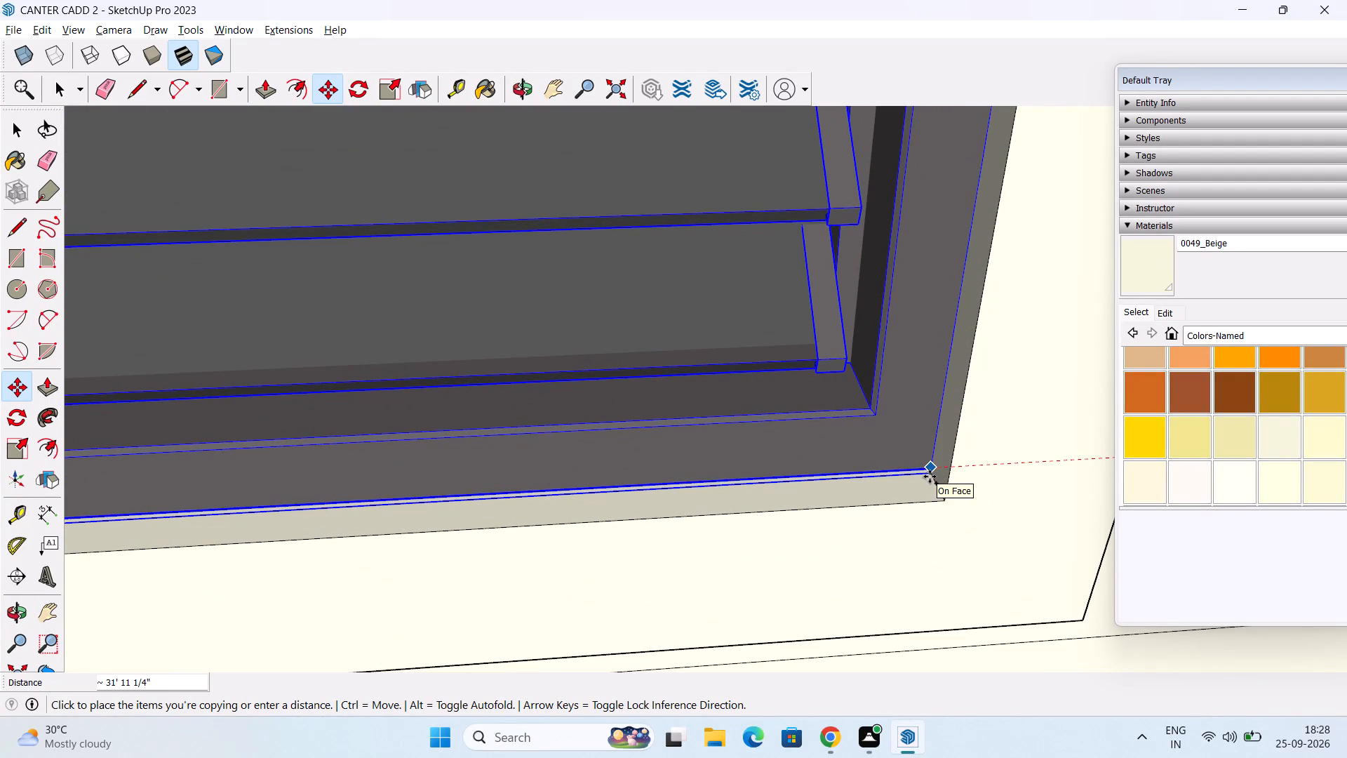
click(930, 477)
middle_drag(930, 477, 851, 338)
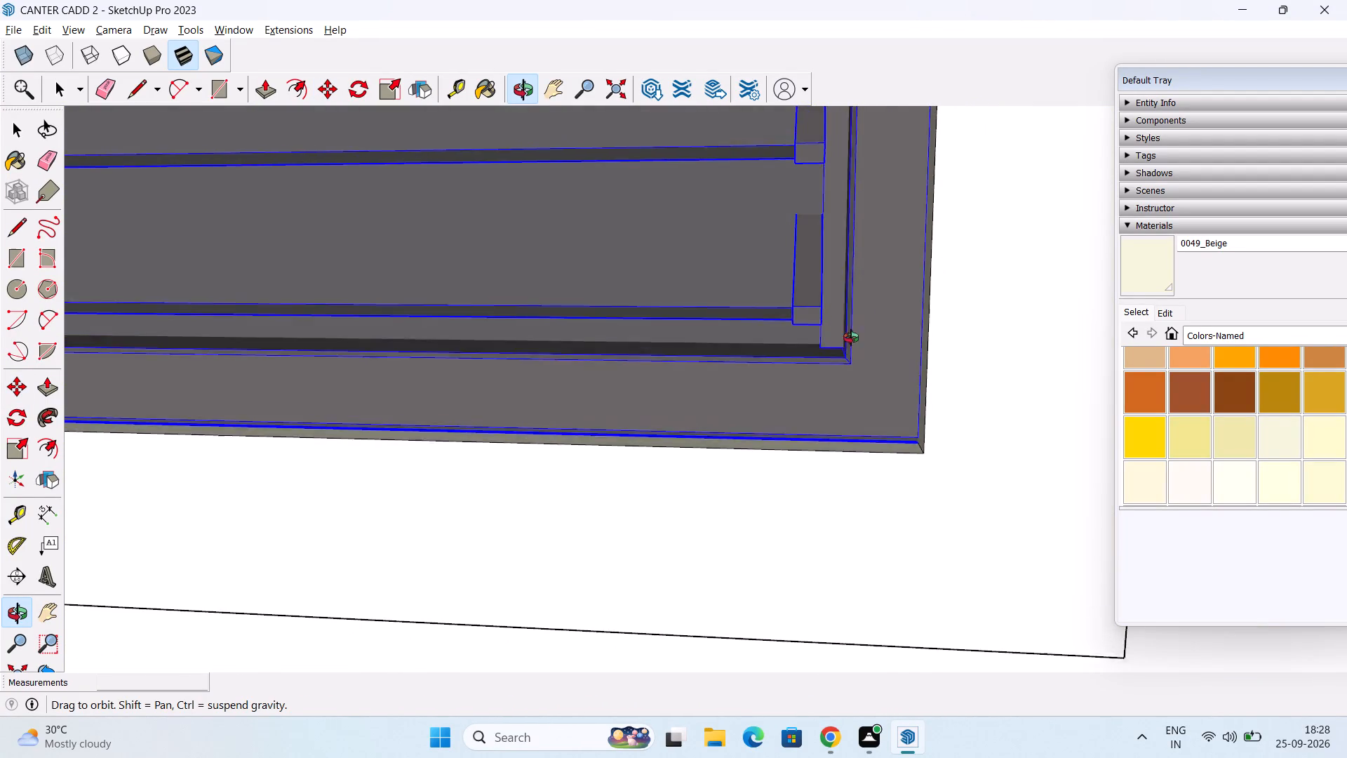
middle_drag(851, 338, 858, 354)
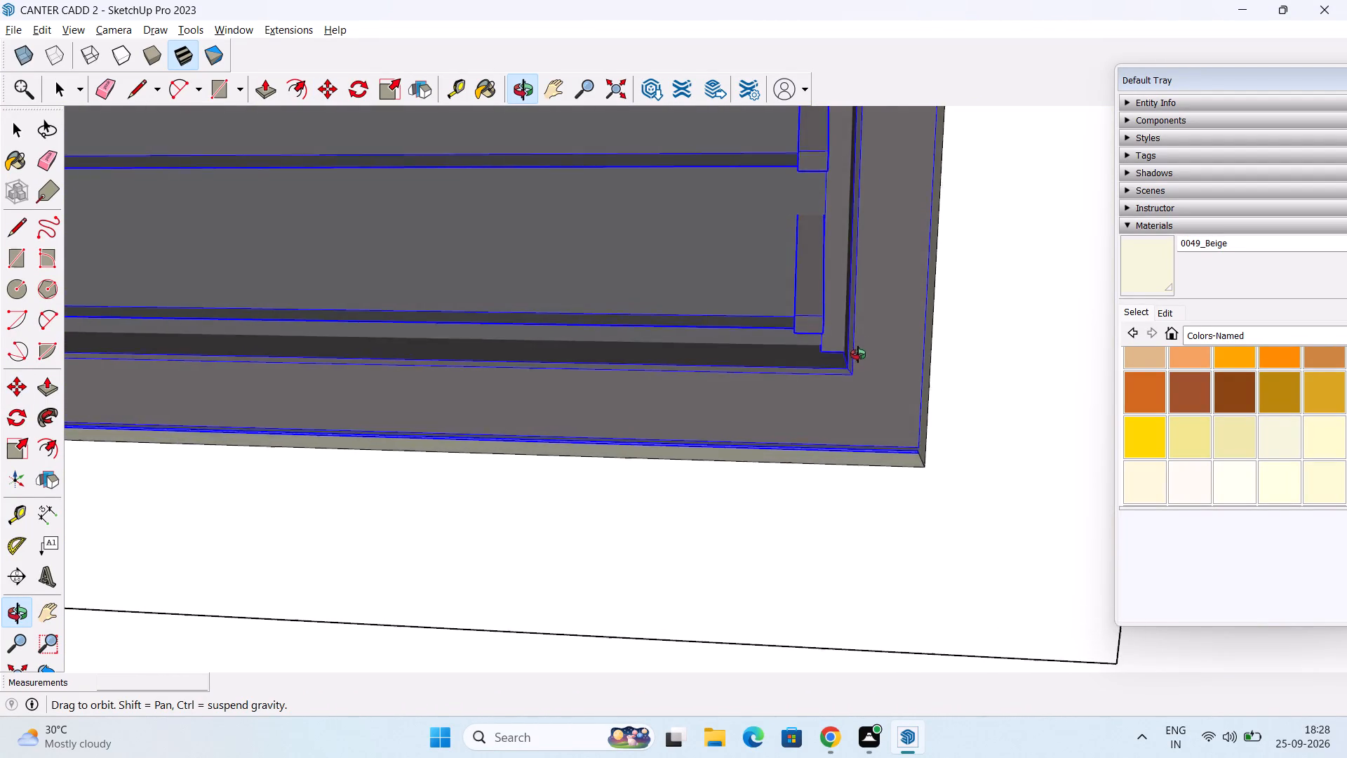
middle_drag(858, 354, 873, 370)
scroll(876, 367, down, 15)
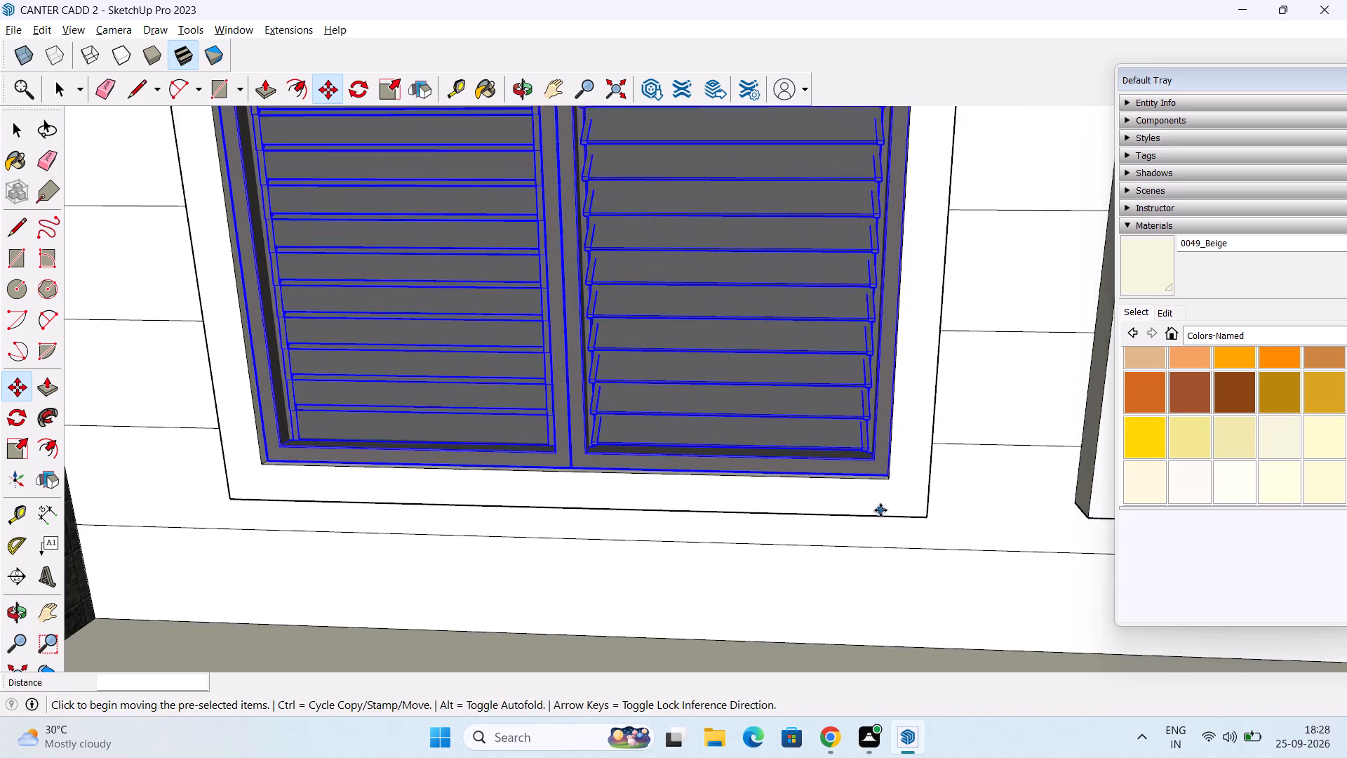
scroll(880, 510, down, 9)
middle_drag(866, 601, 899, 482)
key(space)
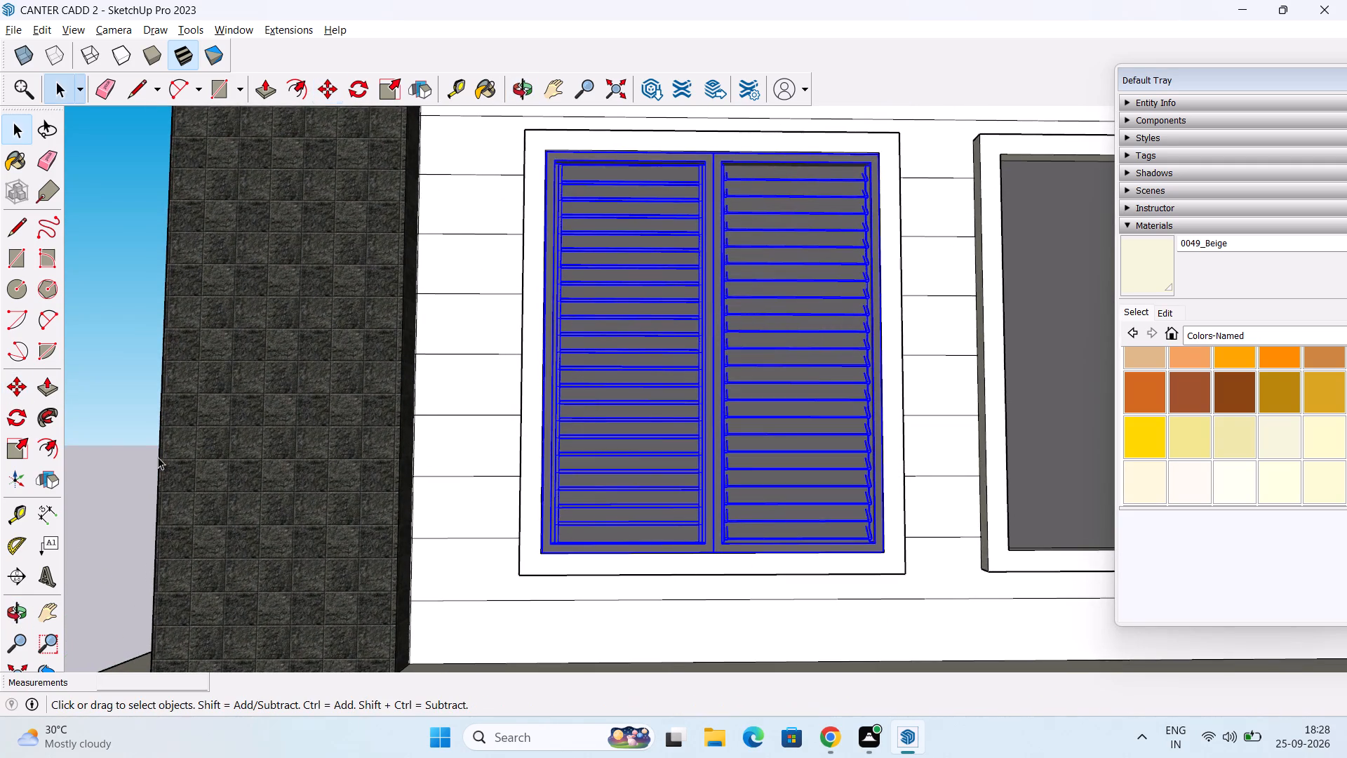
click(114, 423)
Start importing a file into the house model.
scroll(235, 386, down, 9)
middle_drag(410, 437, 317, 507)
scroll(352, 492, down, 4)
scroll(461, 536, down, 2)
middle_drag(463, 532, 413, 514)
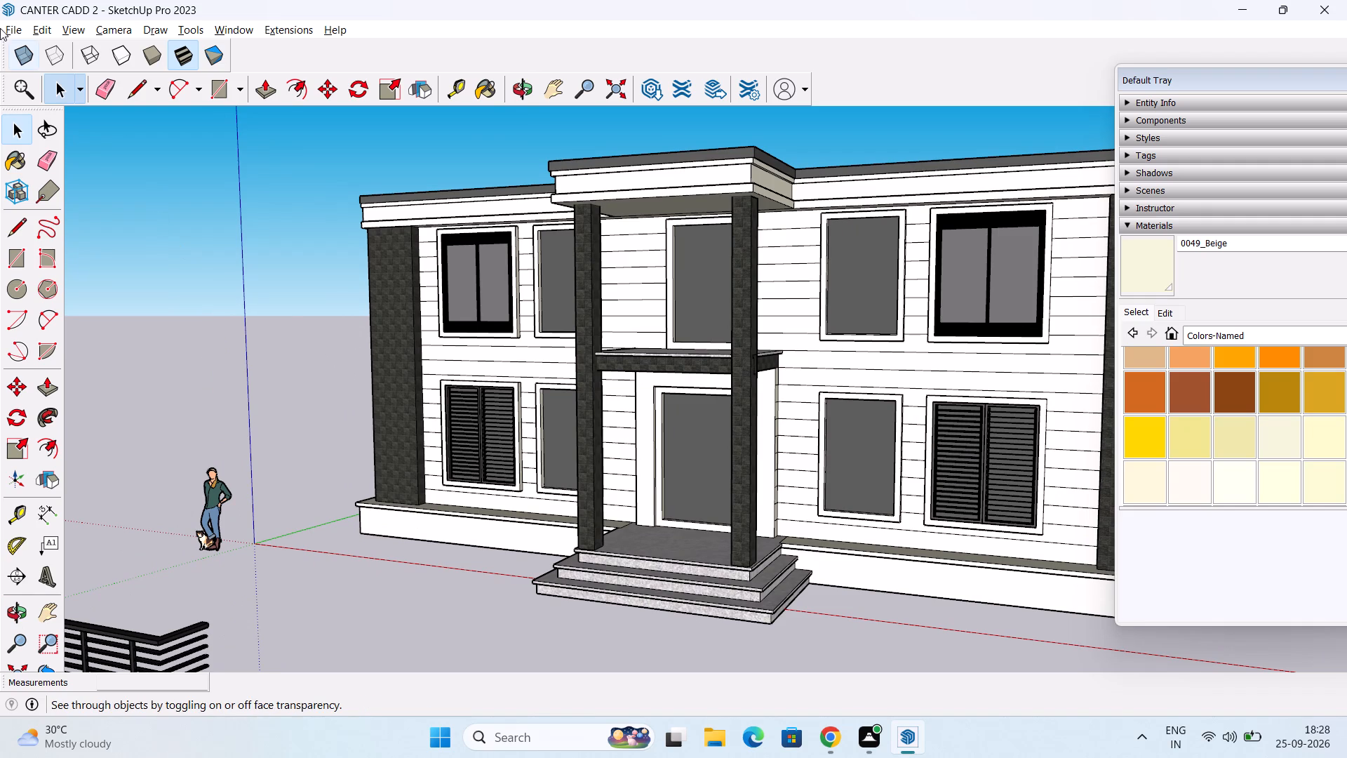
click(5, 30)
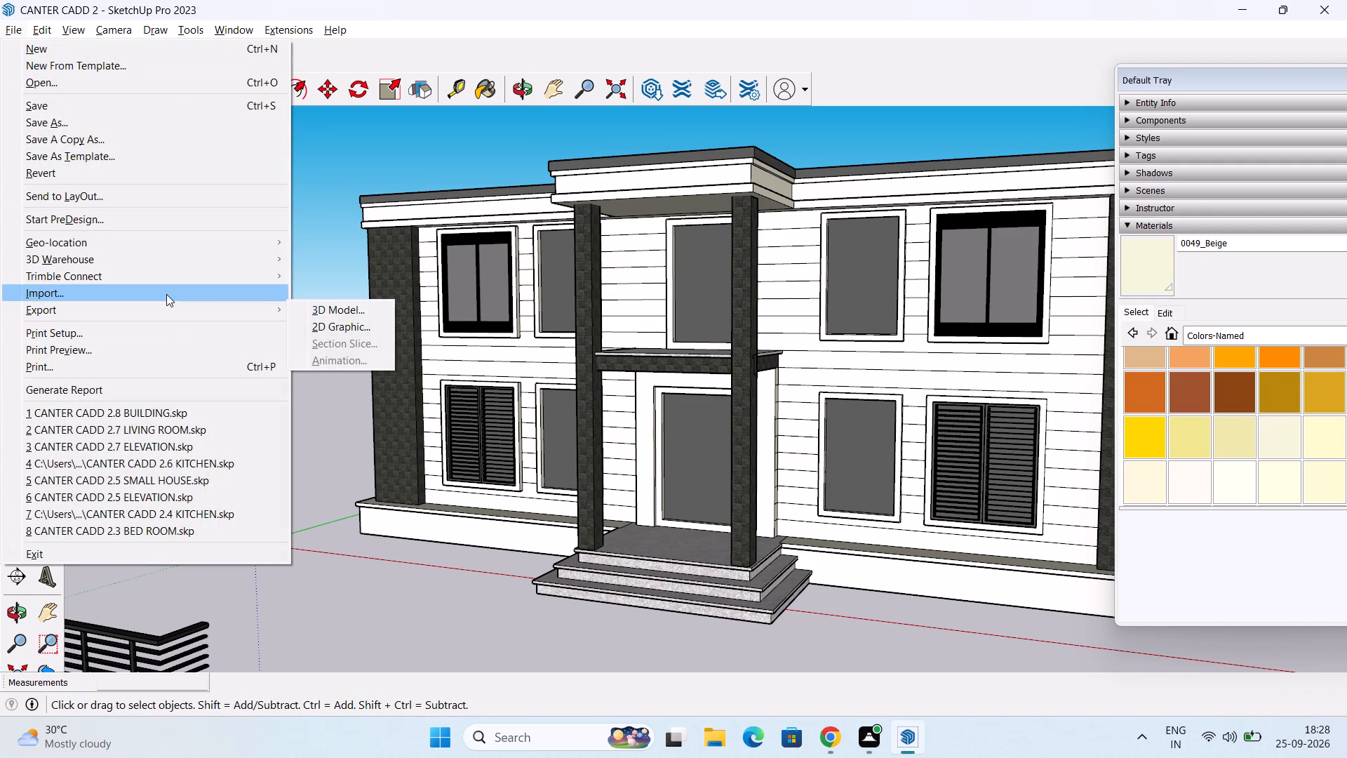
click(166, 294)
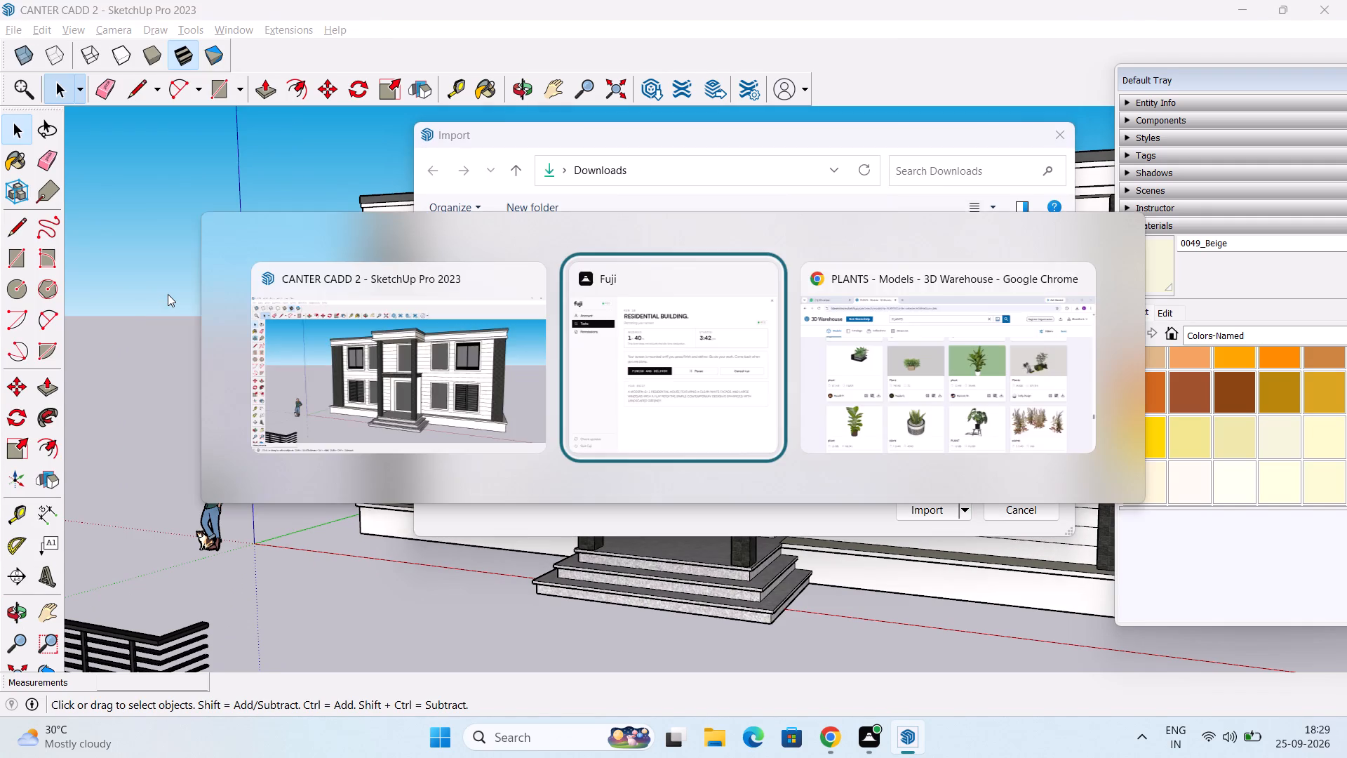
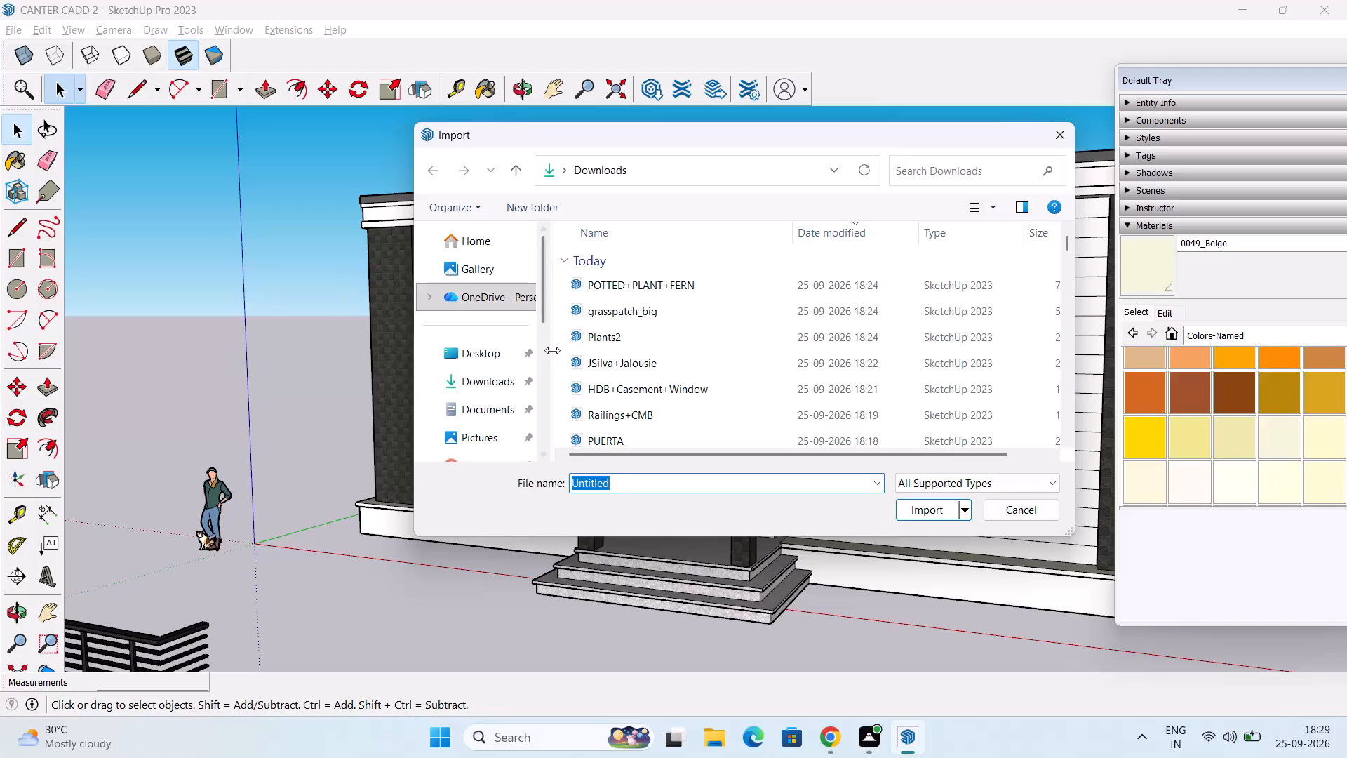
Import the Component_17 window model and place it on the ground in front of the house, near the human figure.
scroll(660, 380, down, 2)
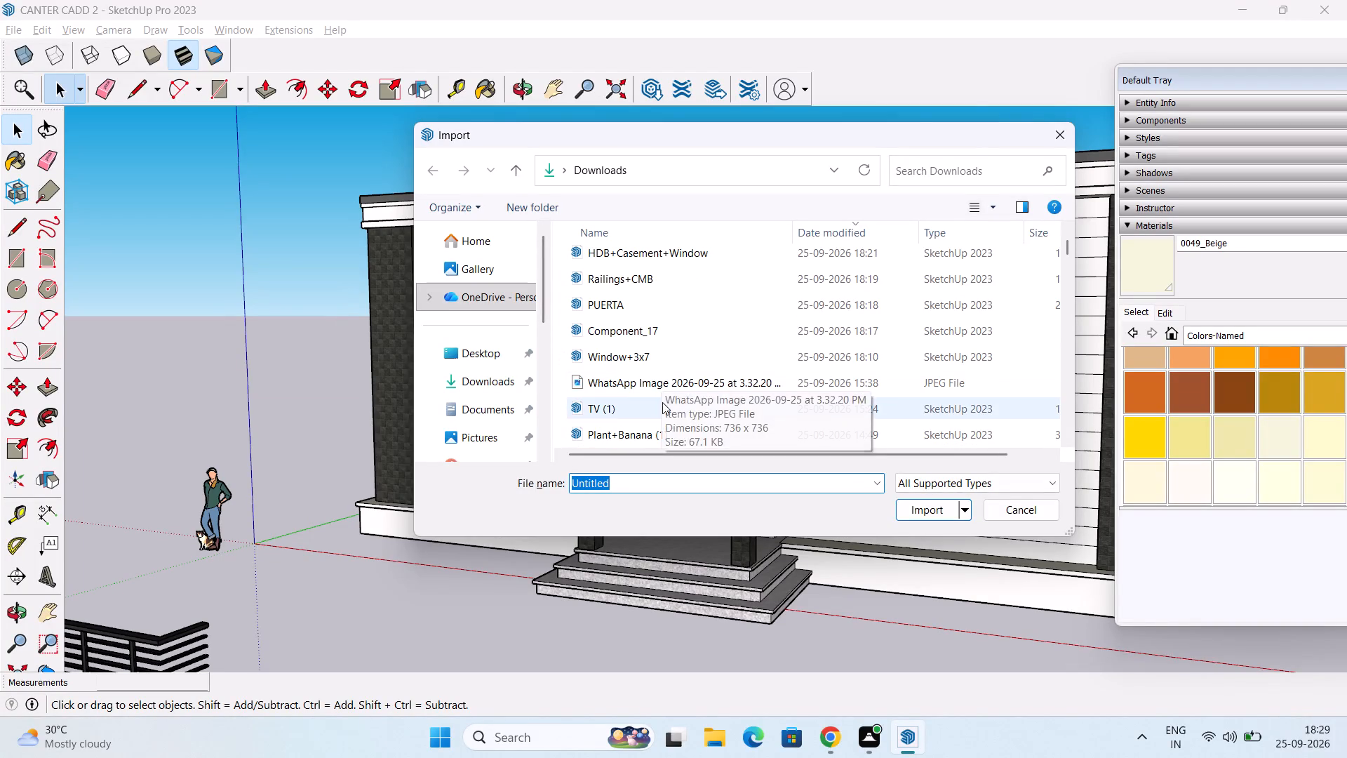
click(676, 327)
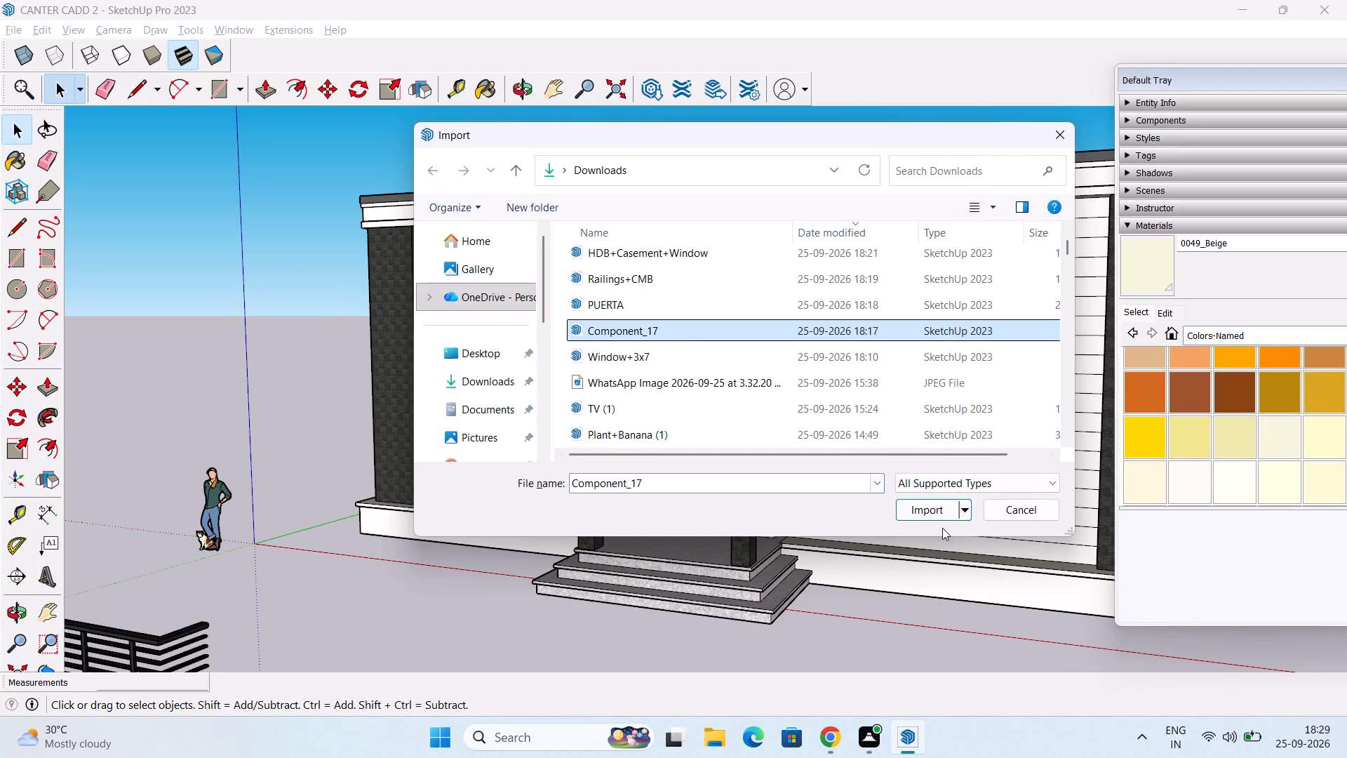
click(940, 507)
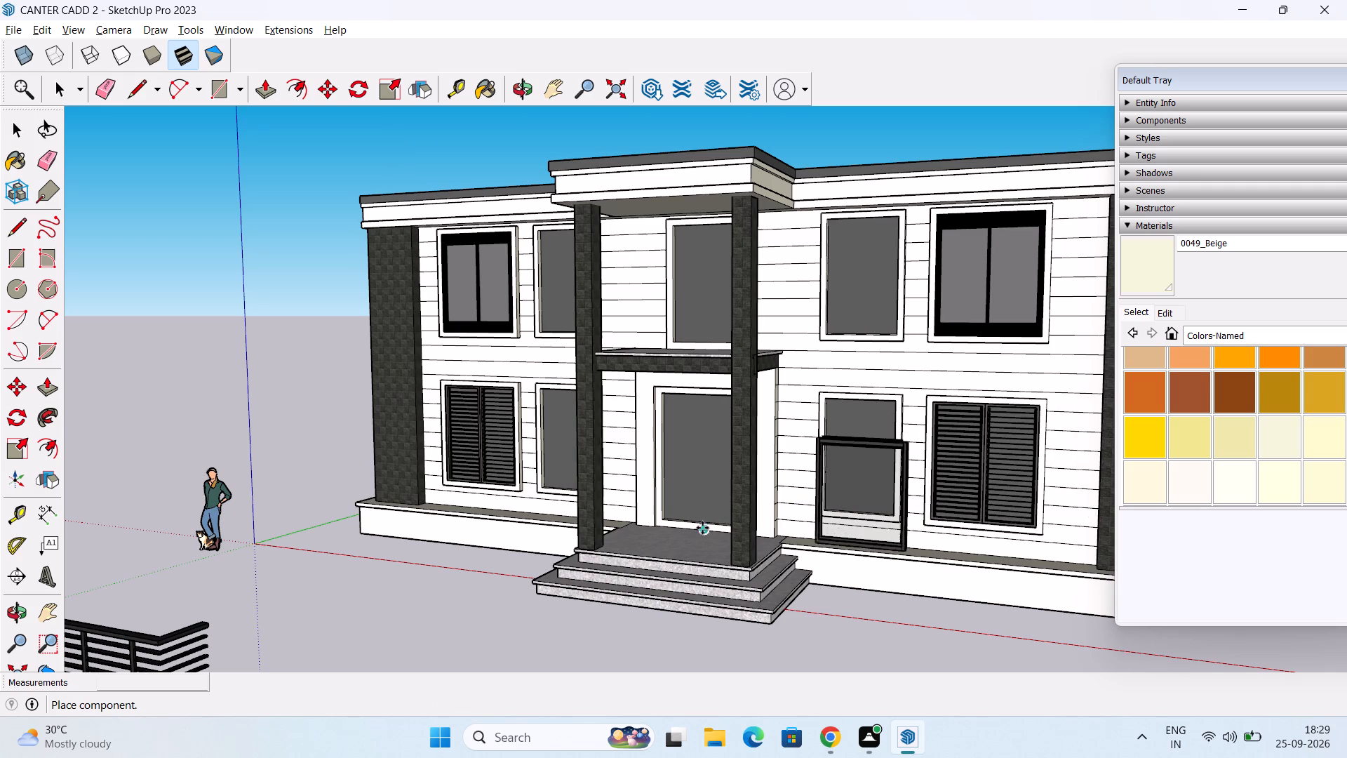
click(221, 611)
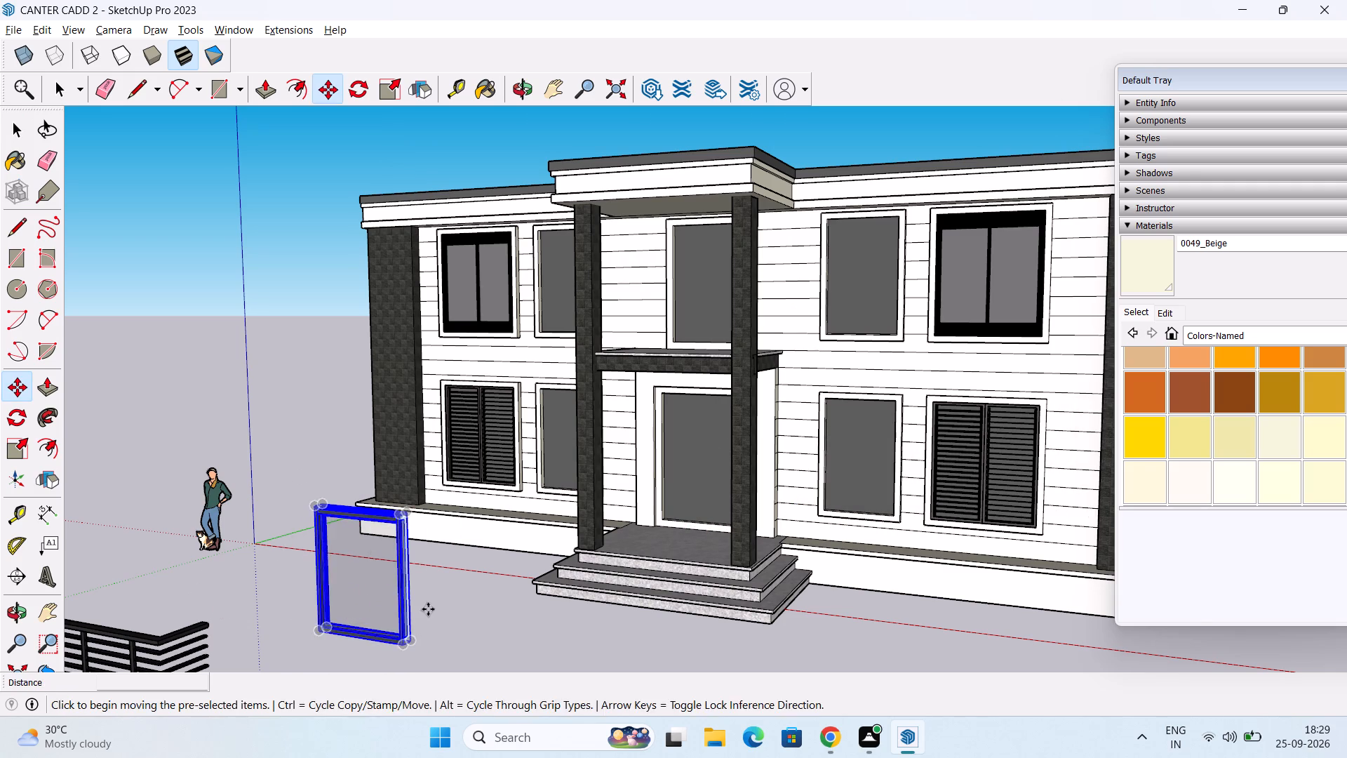
Delete the spare black window standing on the ground beyond the human figure.
middle_drag(423, 612, 188, 681)
click(337, 369)
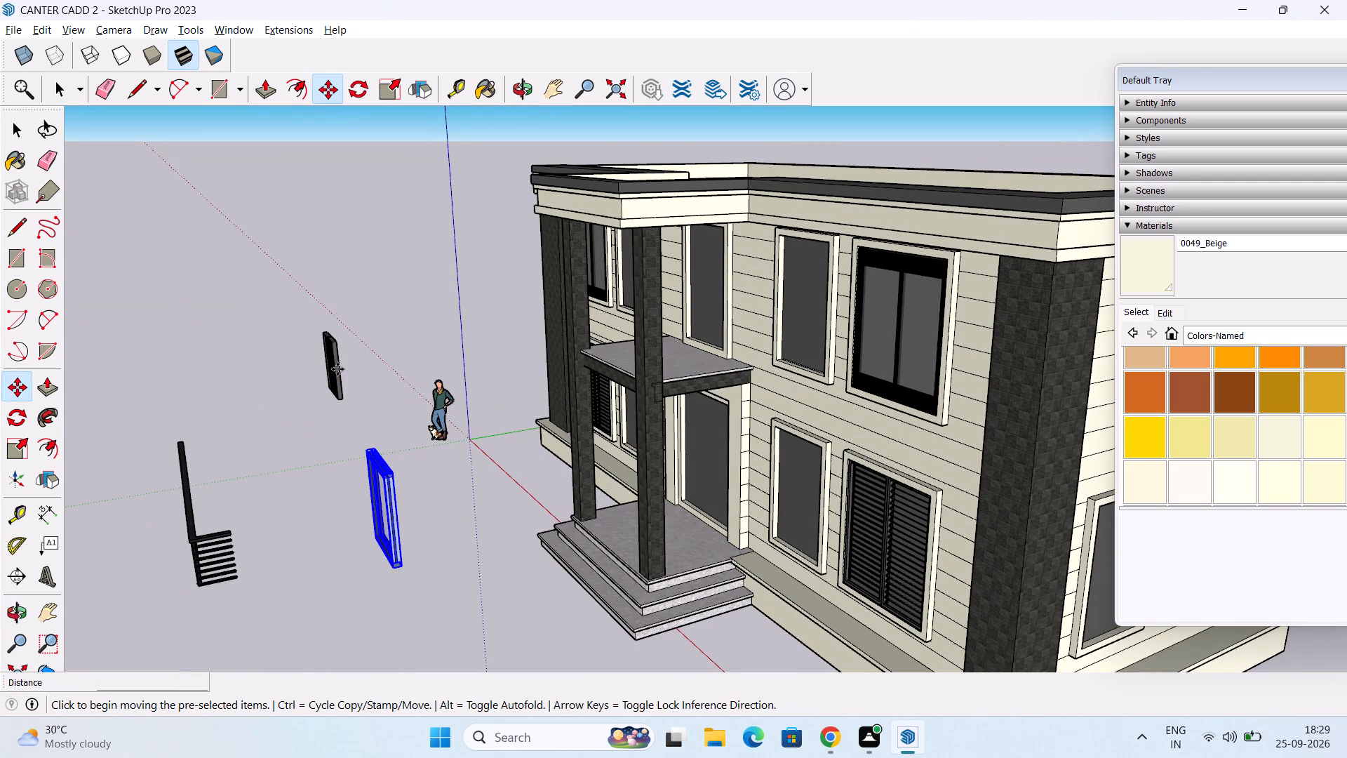
key(space)
click(330, 350)
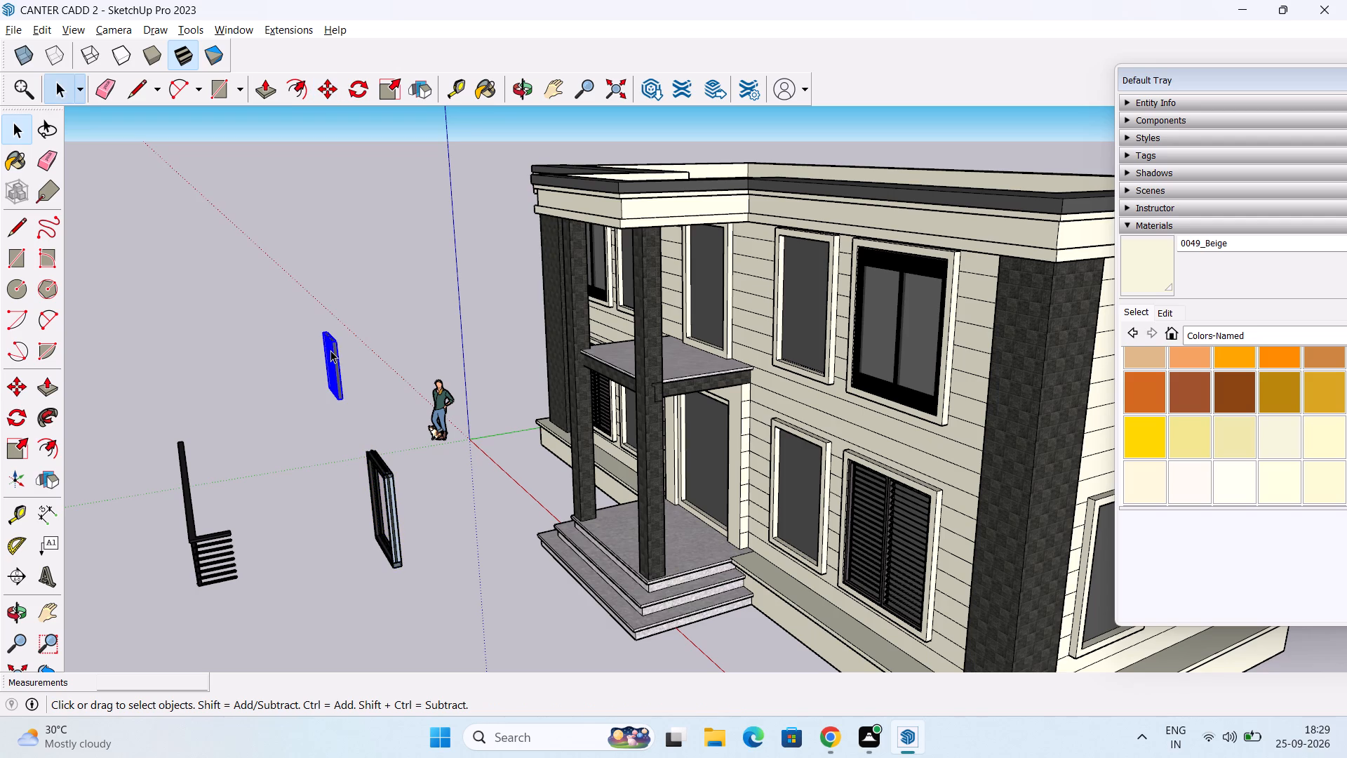
key(Delete)
Scale the imported window slightly thinner in depth from its front face.
scroll(391, 539, up, 10)
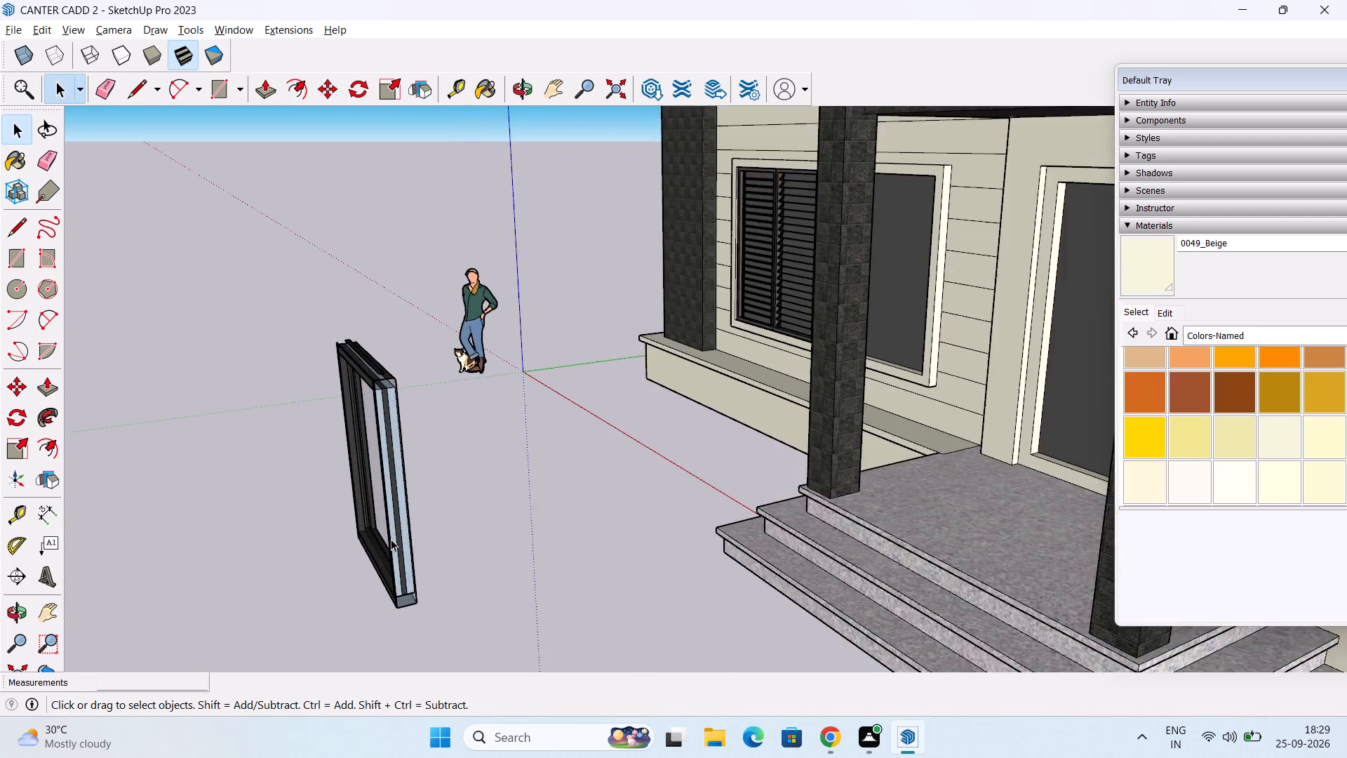
scroll(391, 539, up, 6)
middle_drag(400, 505, 497, 632)
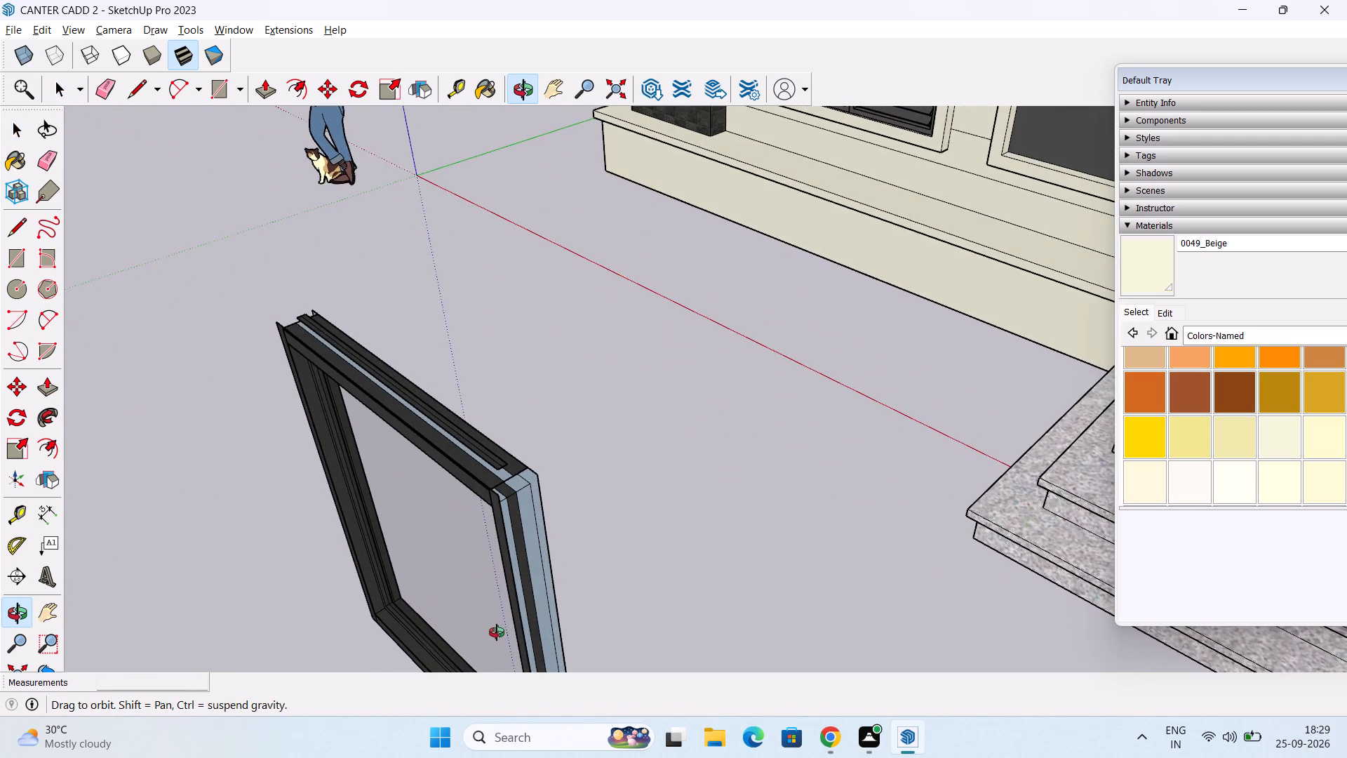
middle_drag(497, 632, 346, 553)
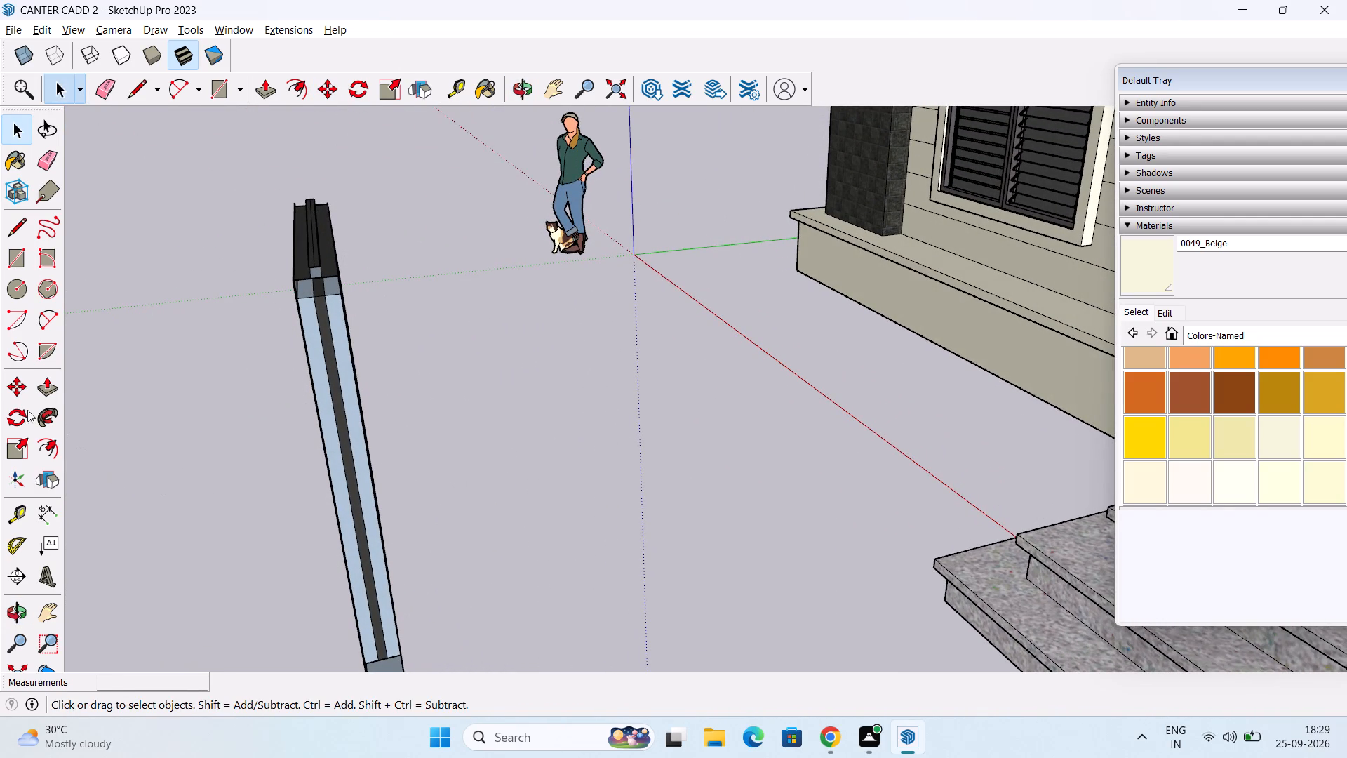
click(331, 364)
middle_drag(349, 380, 525, 312)
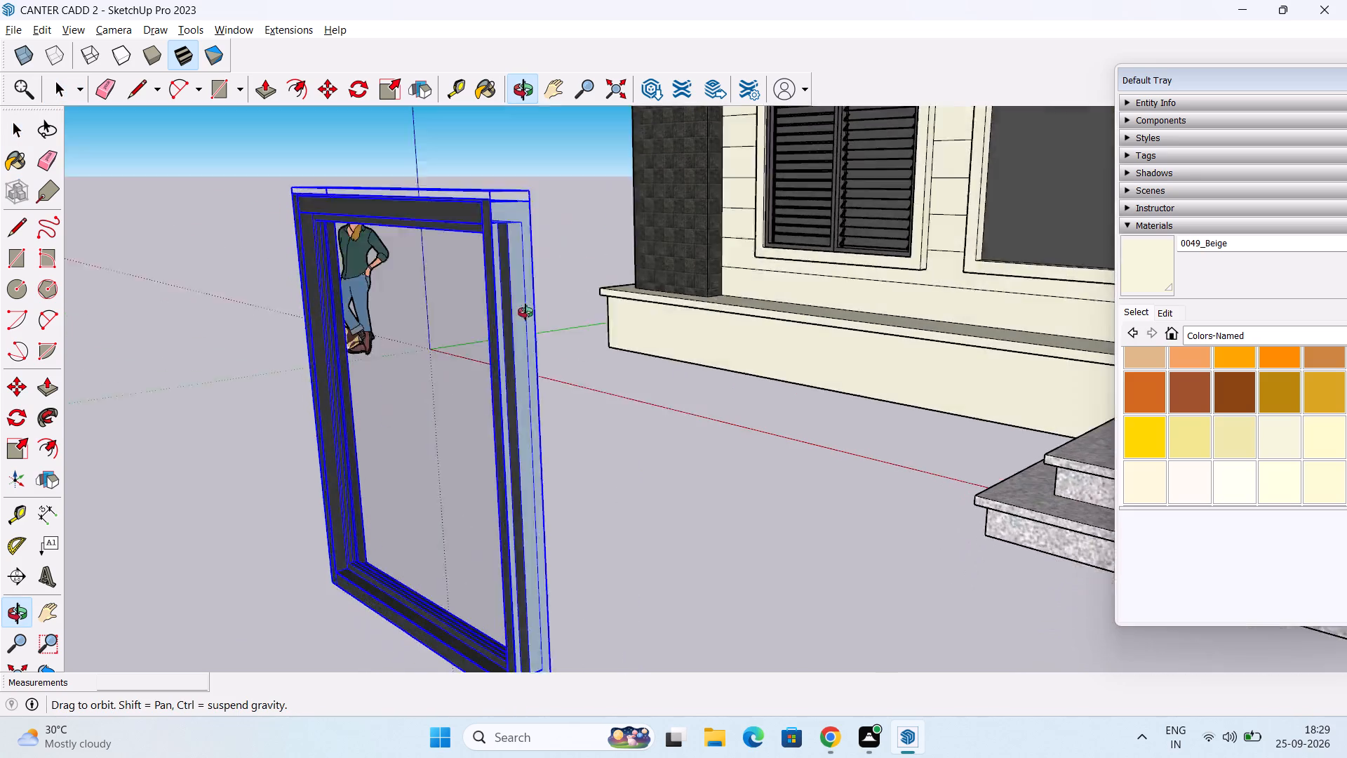
middle_drag(525, 312, 418, 311)
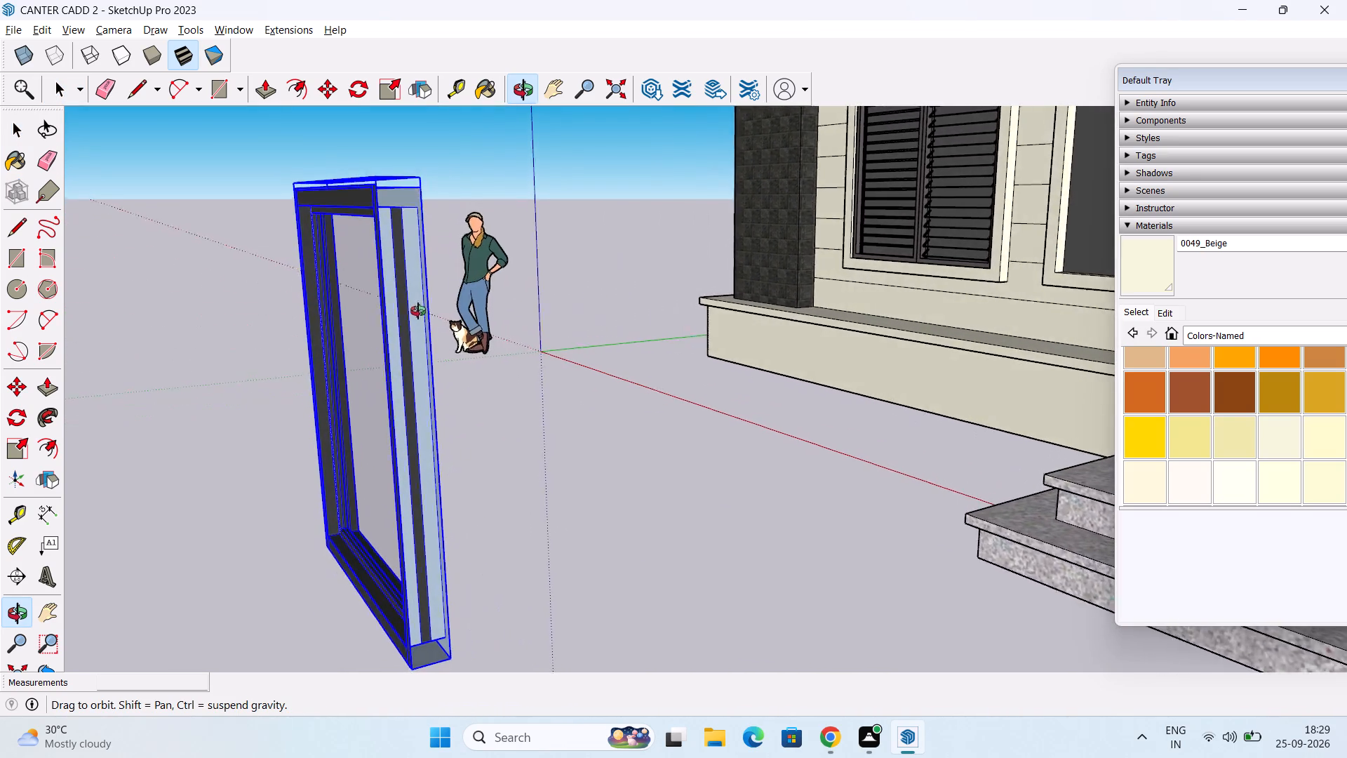
middle_drag(418, 311, 381, 335)
click(21, 444)
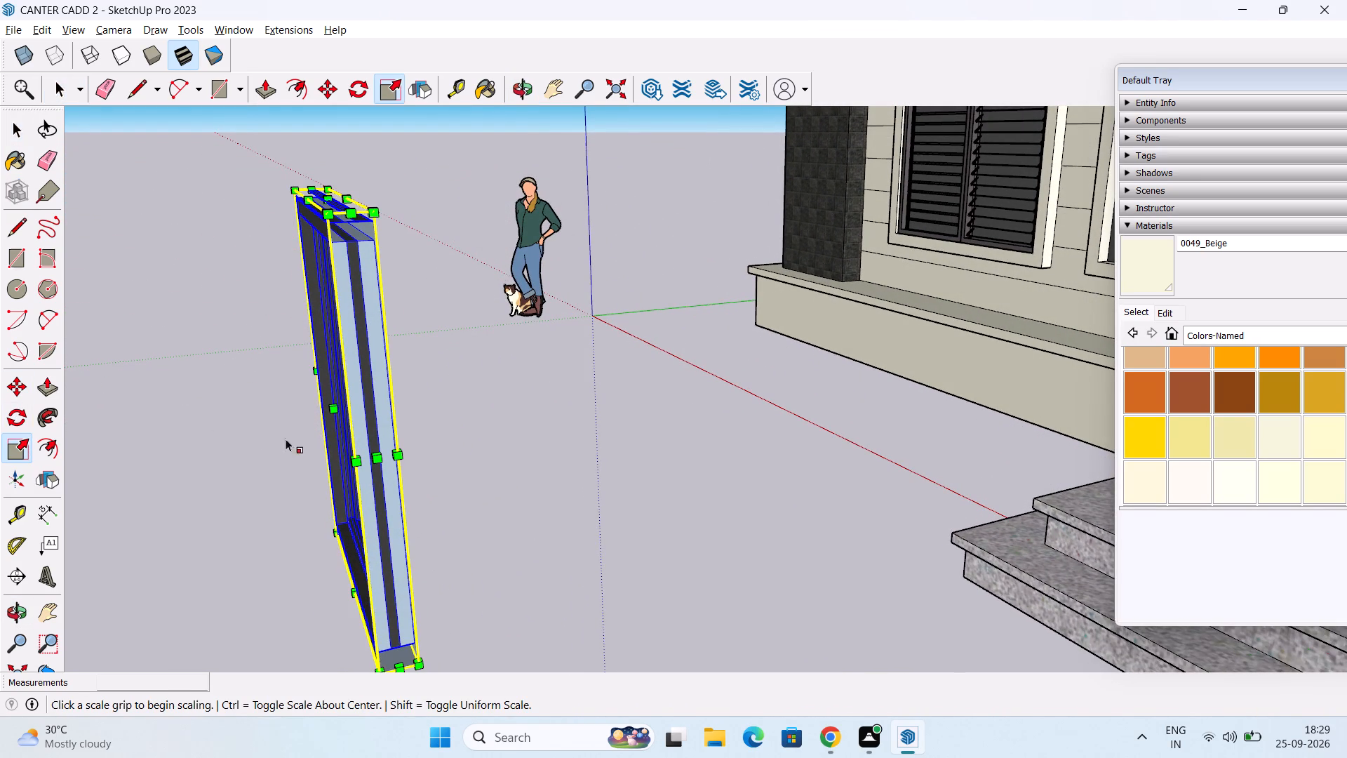
drag(332, 411, 347, 411)
Scale the imported window along the red axis from its side nearest the steps, making it narrower.
scroll(347, 413, down, 2)
middle_drag(372, 418, 645, 387)
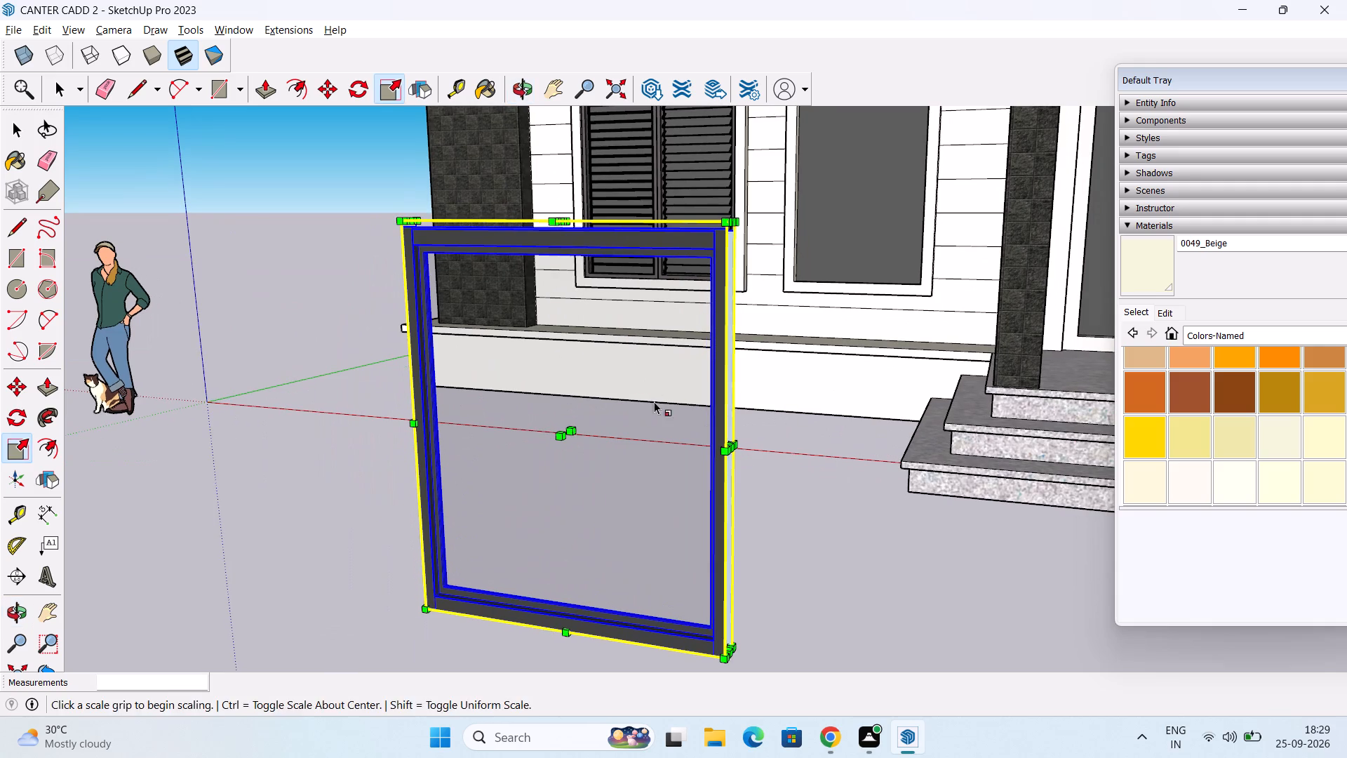
middle_drag(669, 432, 563, 480)
scroll(568, 518, up, 2)
drag(561, 517, 544, 496)
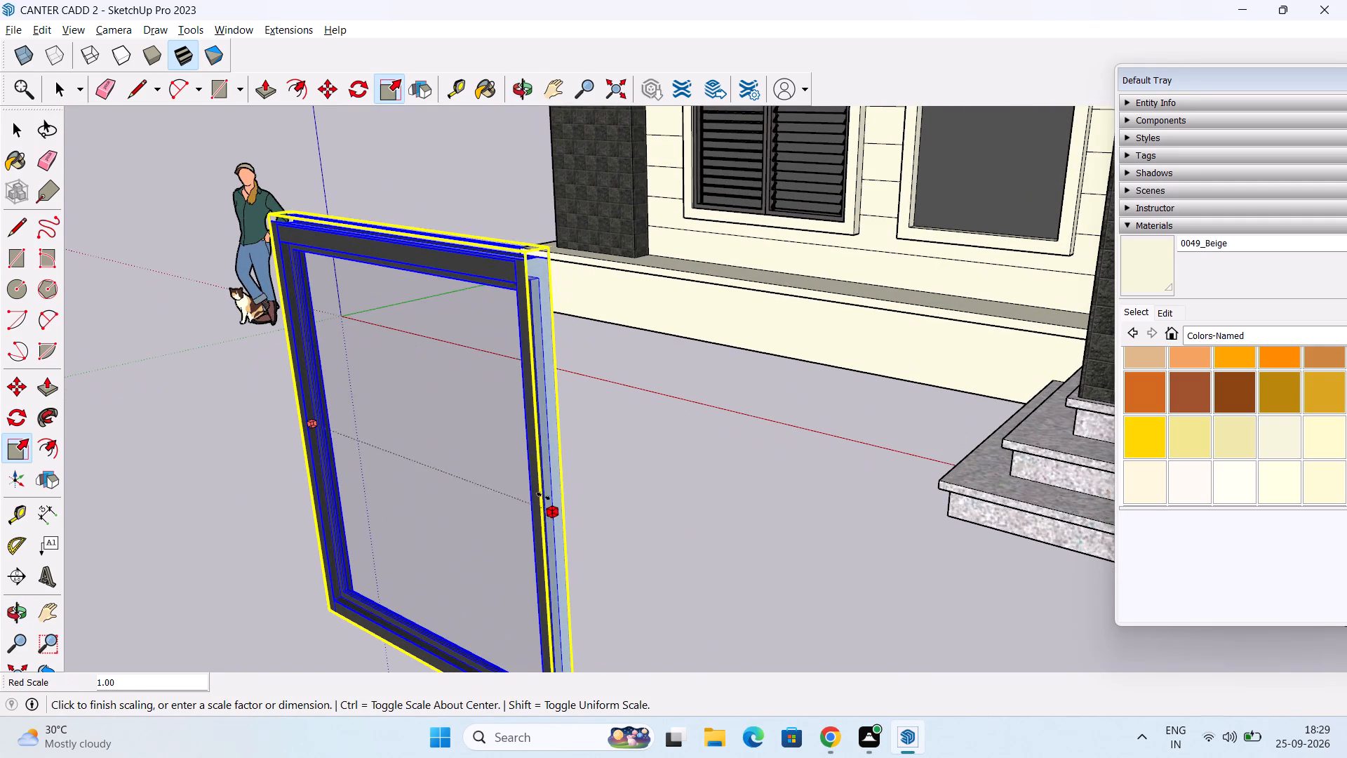
drag(544, 496, 479, 455)
scroll(473, 450, down, 7)
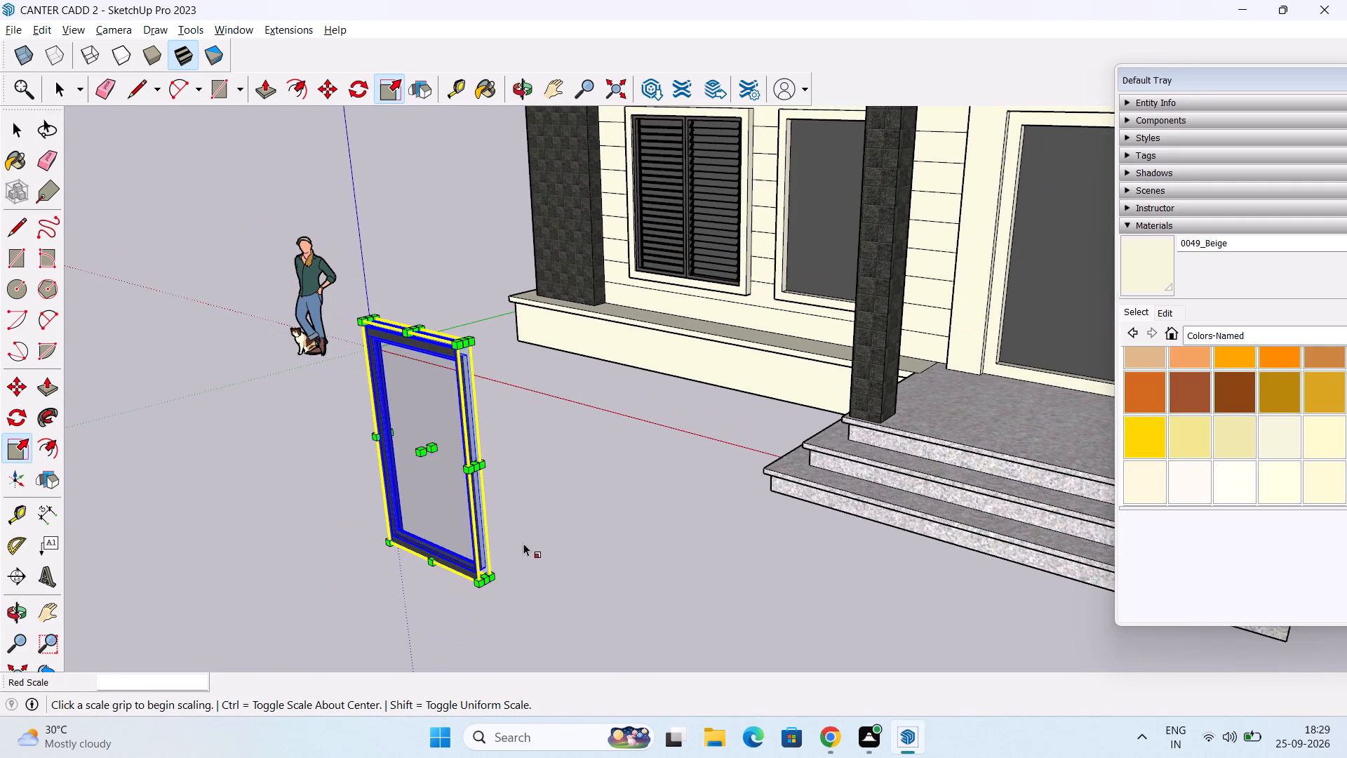
key(space)
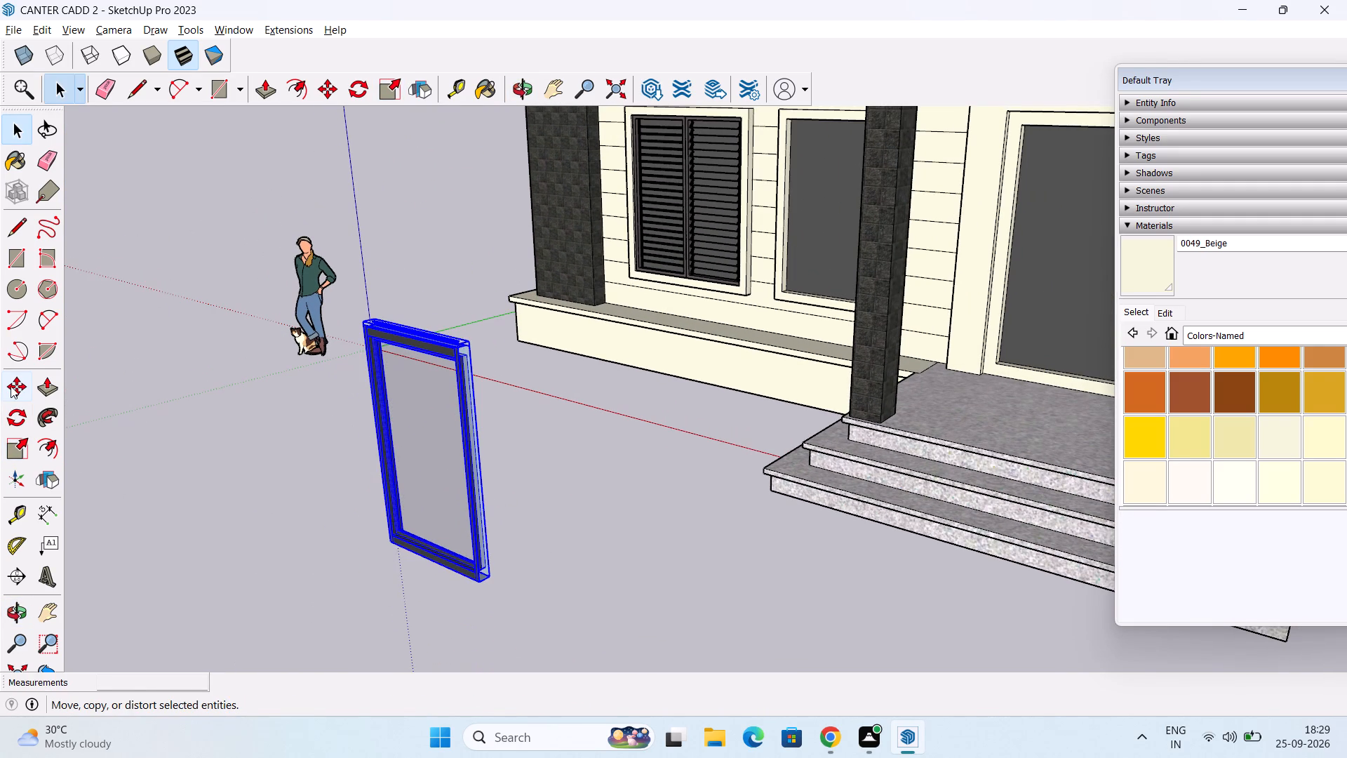
Copy the window by its bottom corner about 30' 3 13/16" into the upper-floor opening between the porch and the outer black-framed window.
click(12, 386)
scroll(508, 586, up, 1)
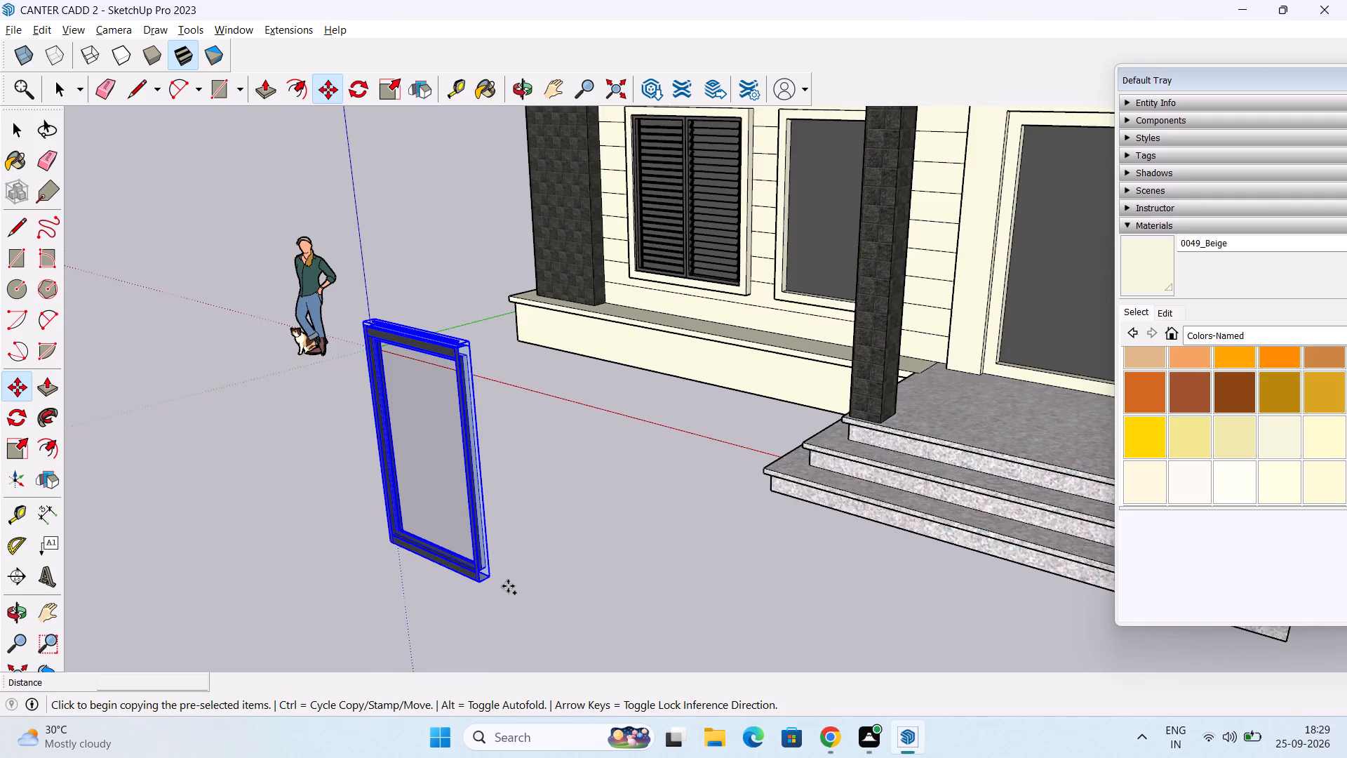
scroll(508, 586, up, 3)
drag(483, 576, 507, 561)
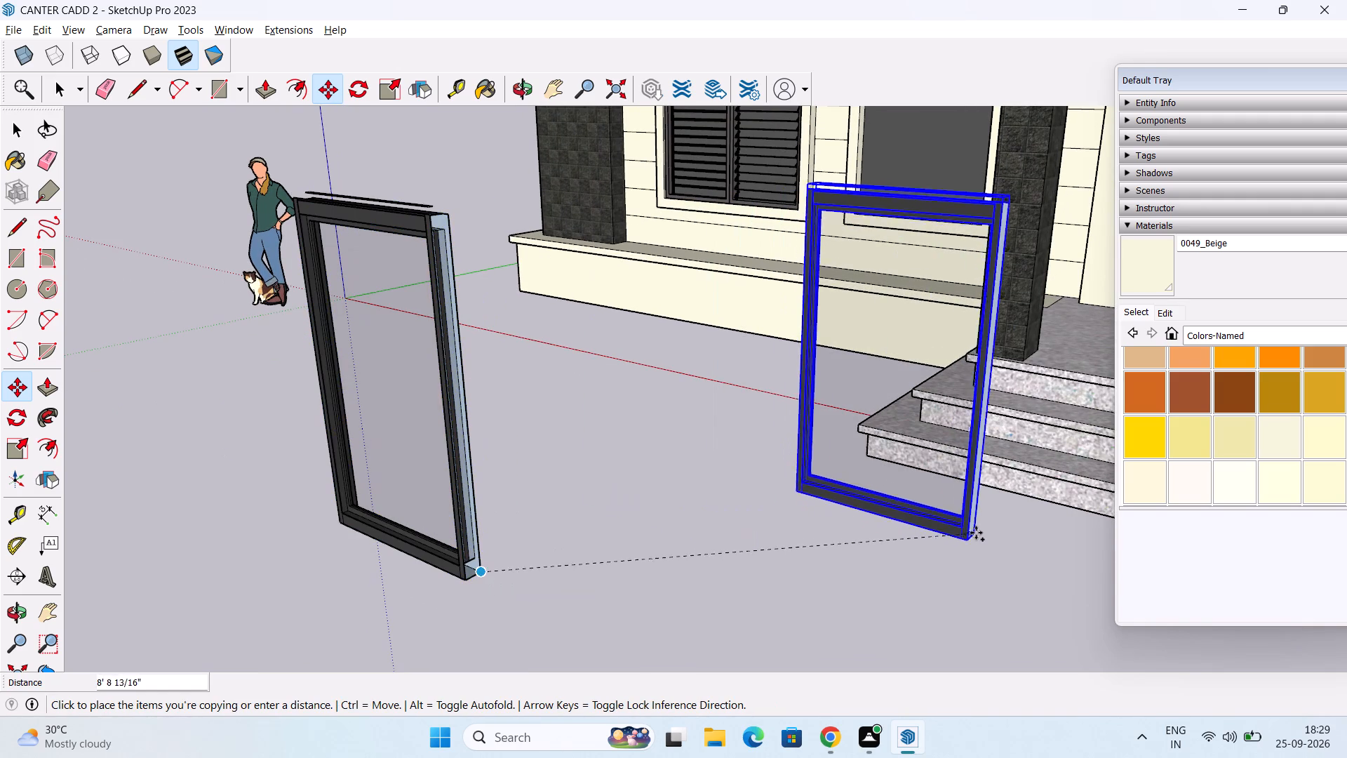
scroll(990, 522, down, 12)
shift+middle_drag(1088, 502, 709, 515)
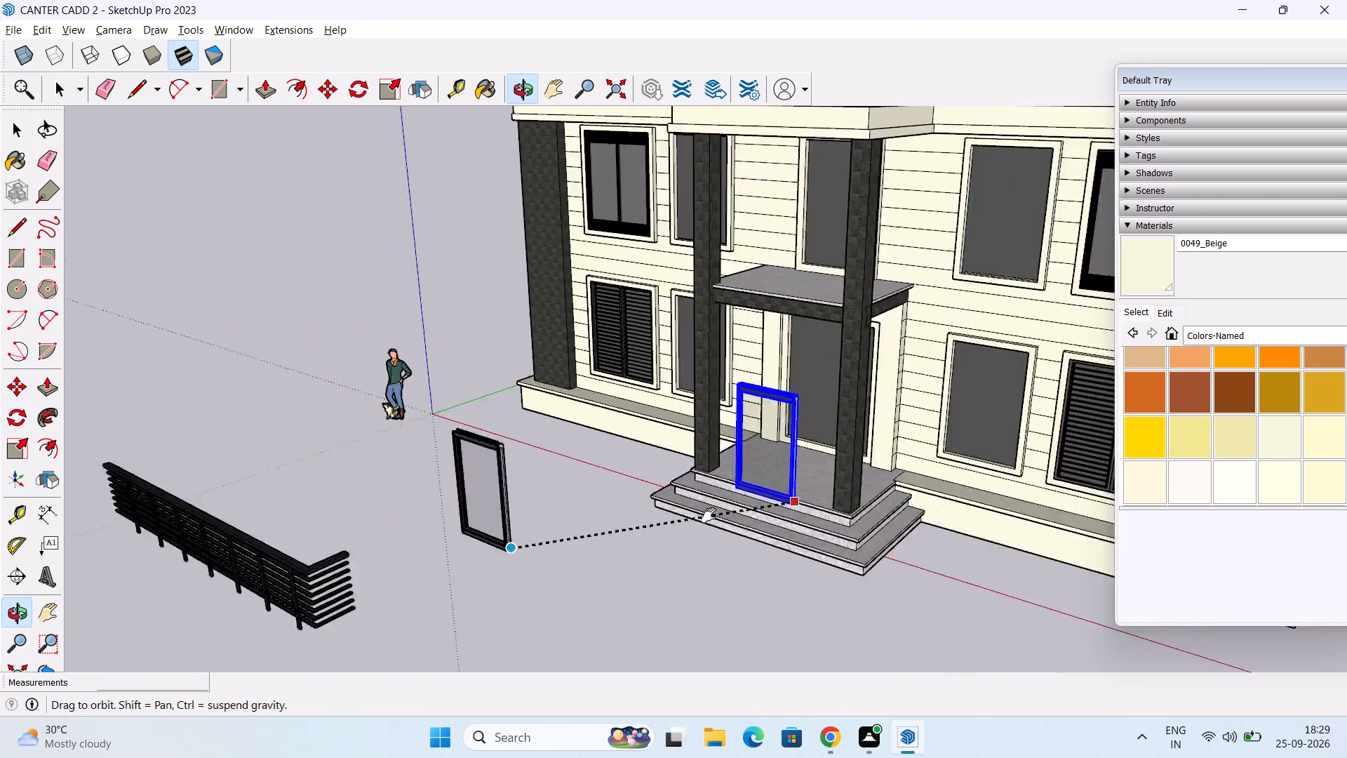
shift+middle_drag(709, 515, 492, 559)
scroll(643, 416, up, 6)
middle_drag(715, 321, 723, 368)
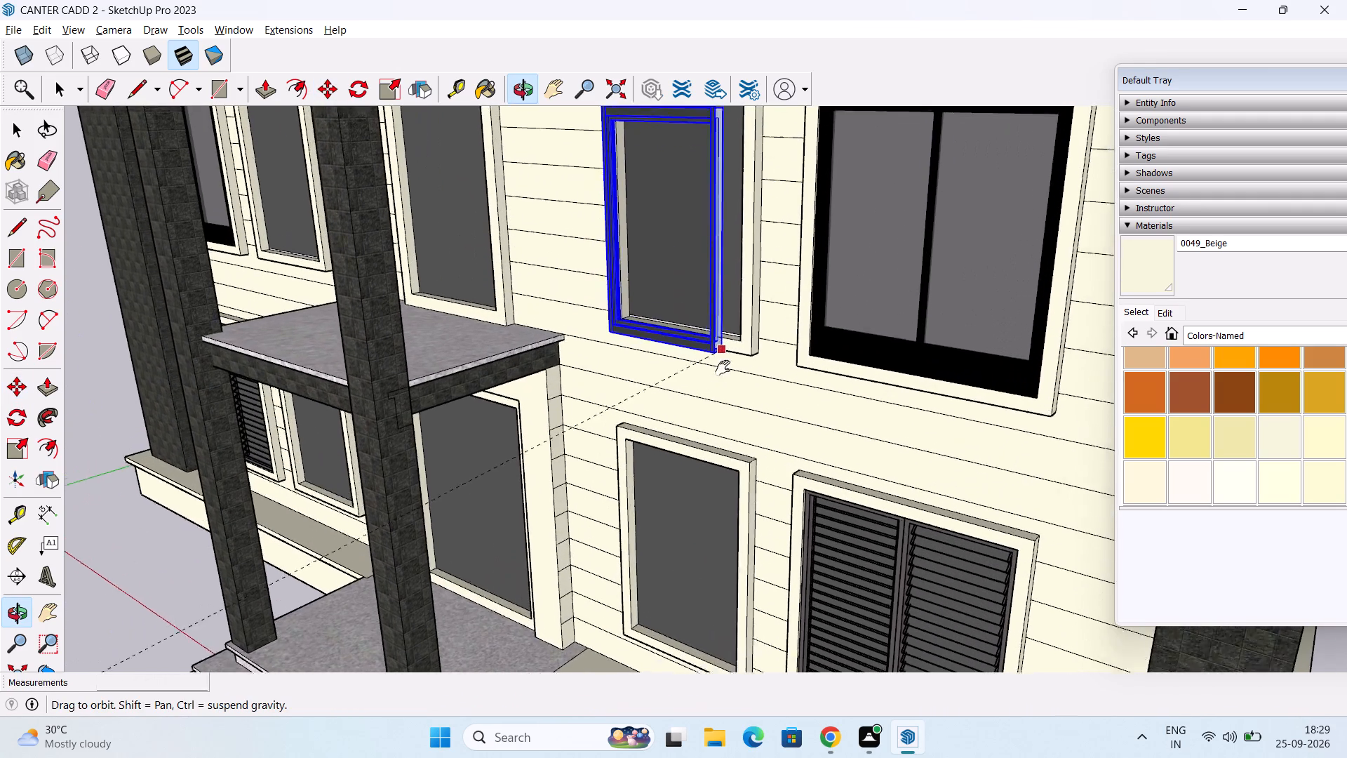
middle_drag(723, 368, 733, 474)
scroll(742, 472, up, 6)
middle_drag(748, 455, 859, 550)
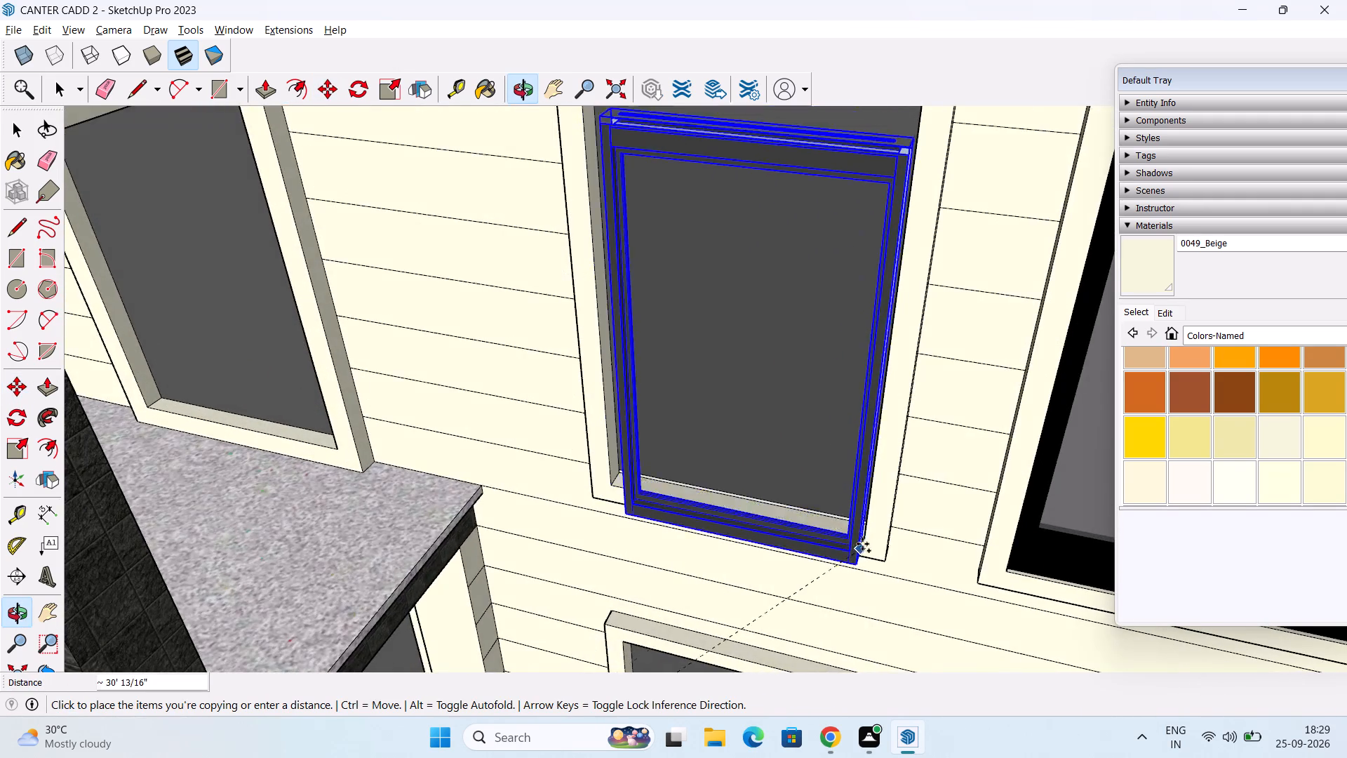
scroll(863, 538, up, 12)
middle_drag(848, 546, 870, 515)
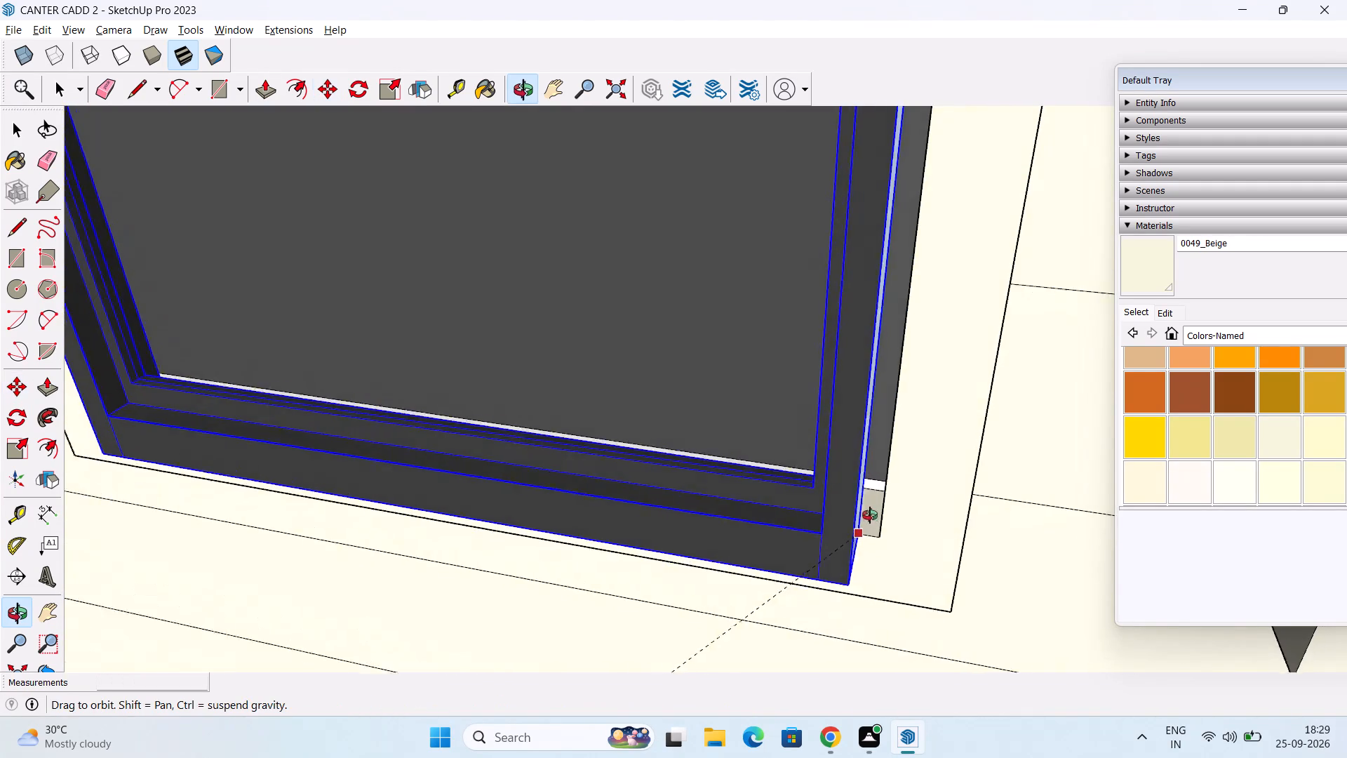
middle_drag(870, 515, 989, 522)
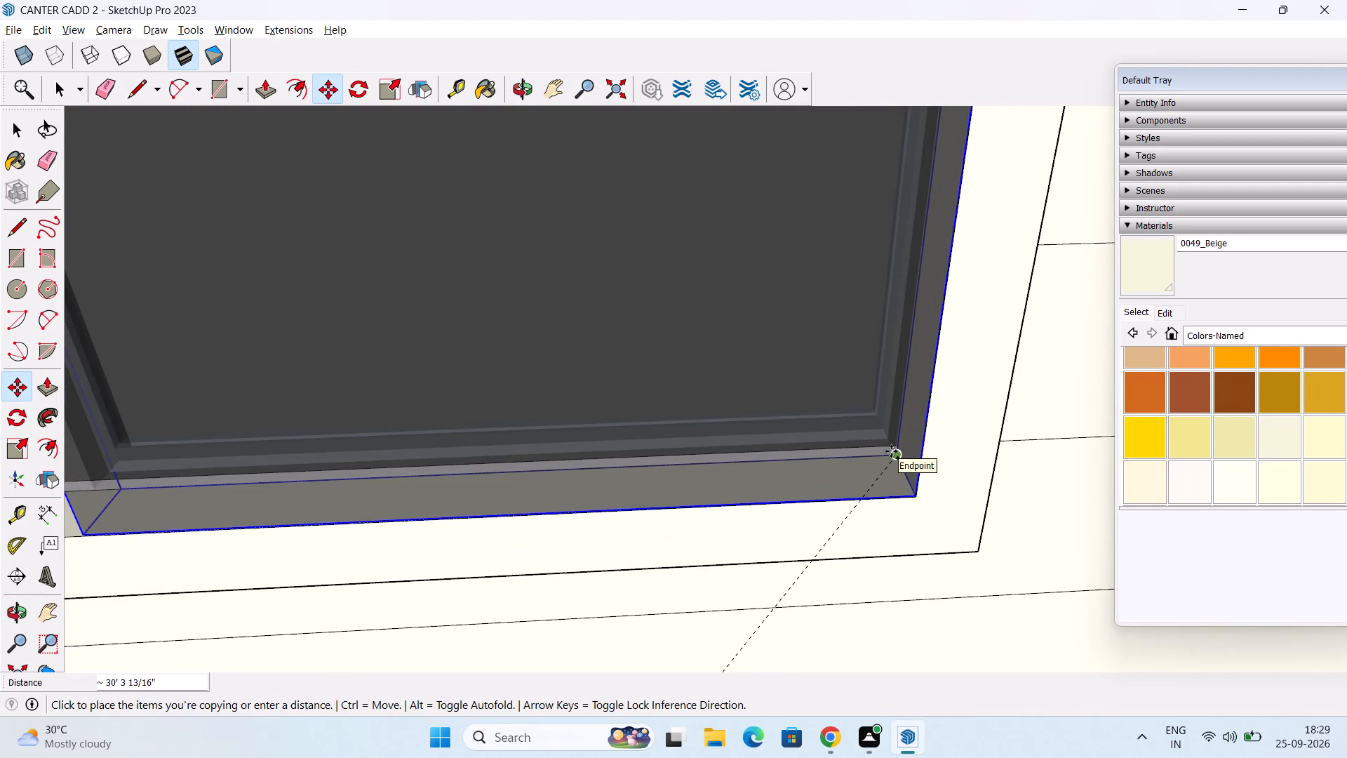
click(891, 451)
Move the copied window about 1 1/4" deeper into its upper-floor opening.
scroll(909, 458, down, 2)
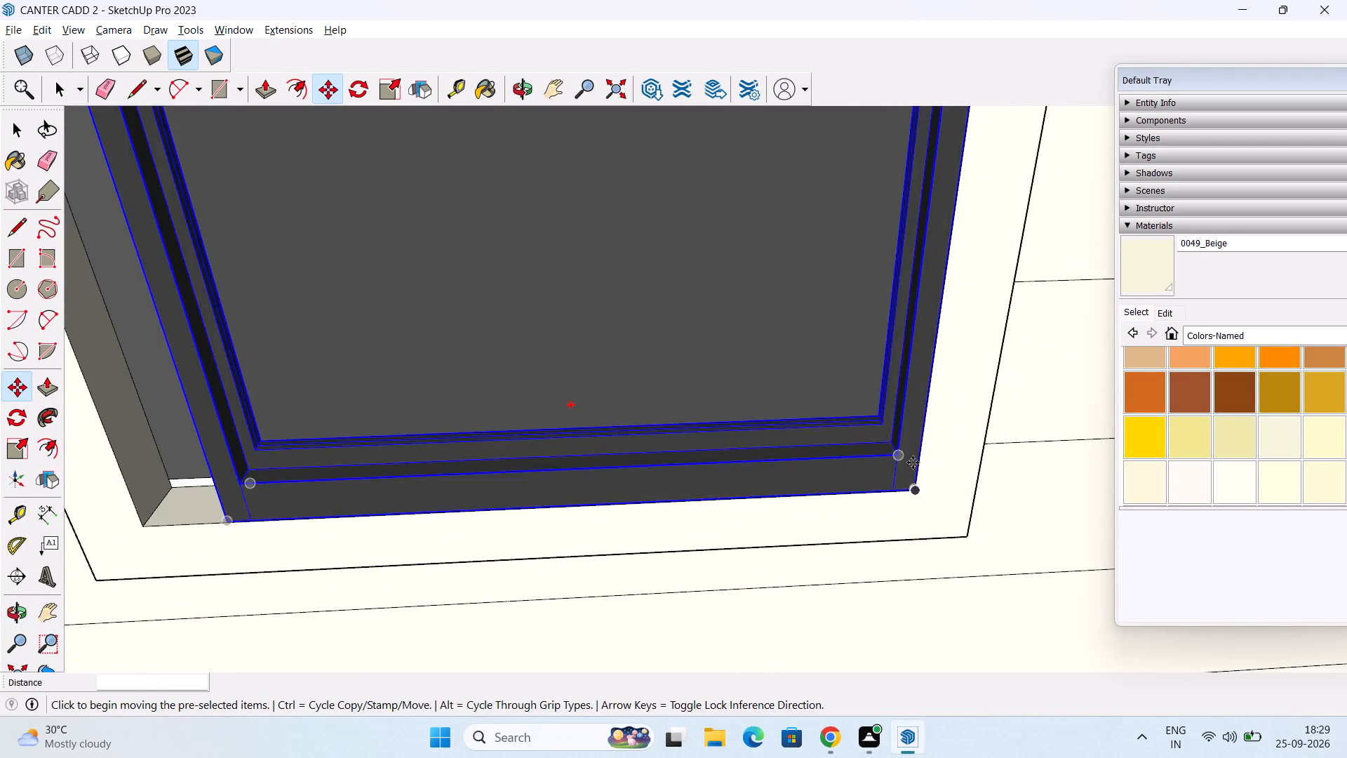
middle_drag(913, 463, 572, 422)
middle_drag(728, 591, 753, 511)
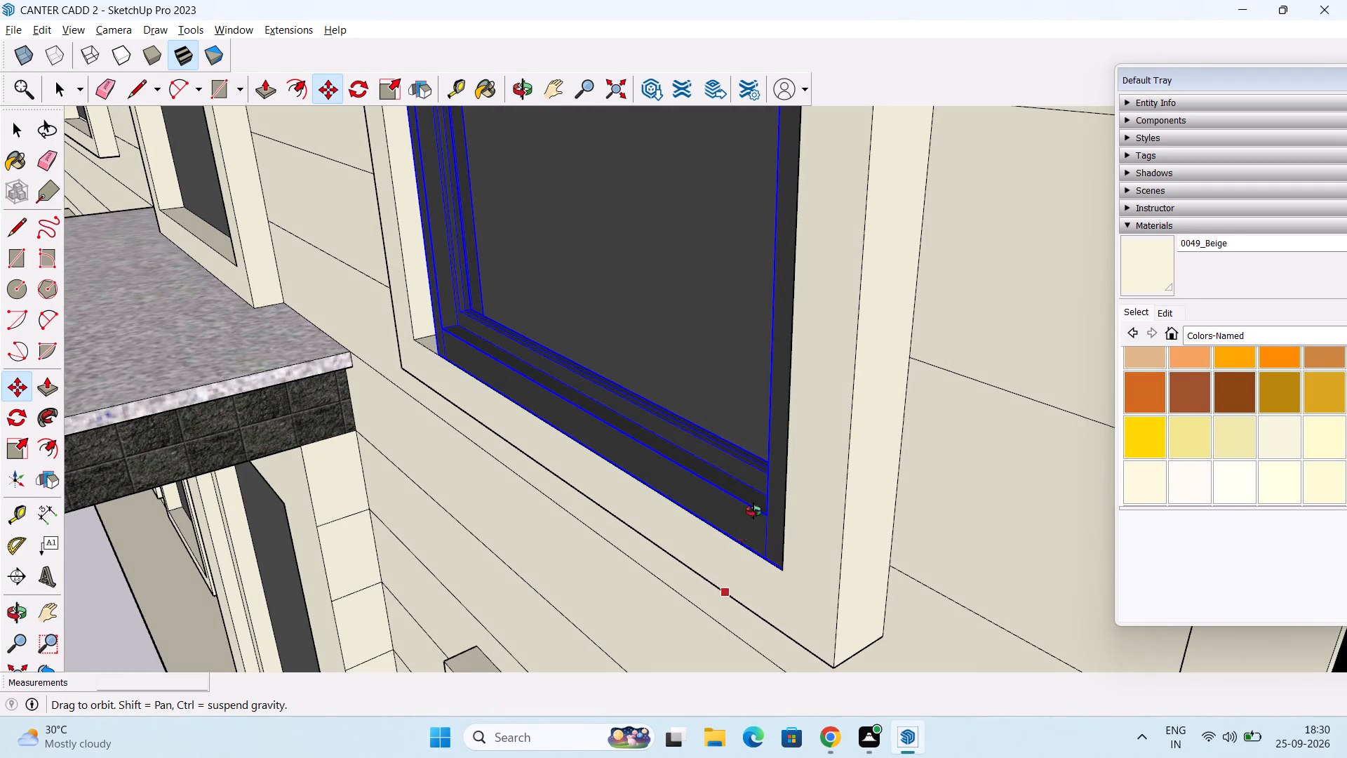
middle_drag(753, 511, 756, 516)
click(813, 504)
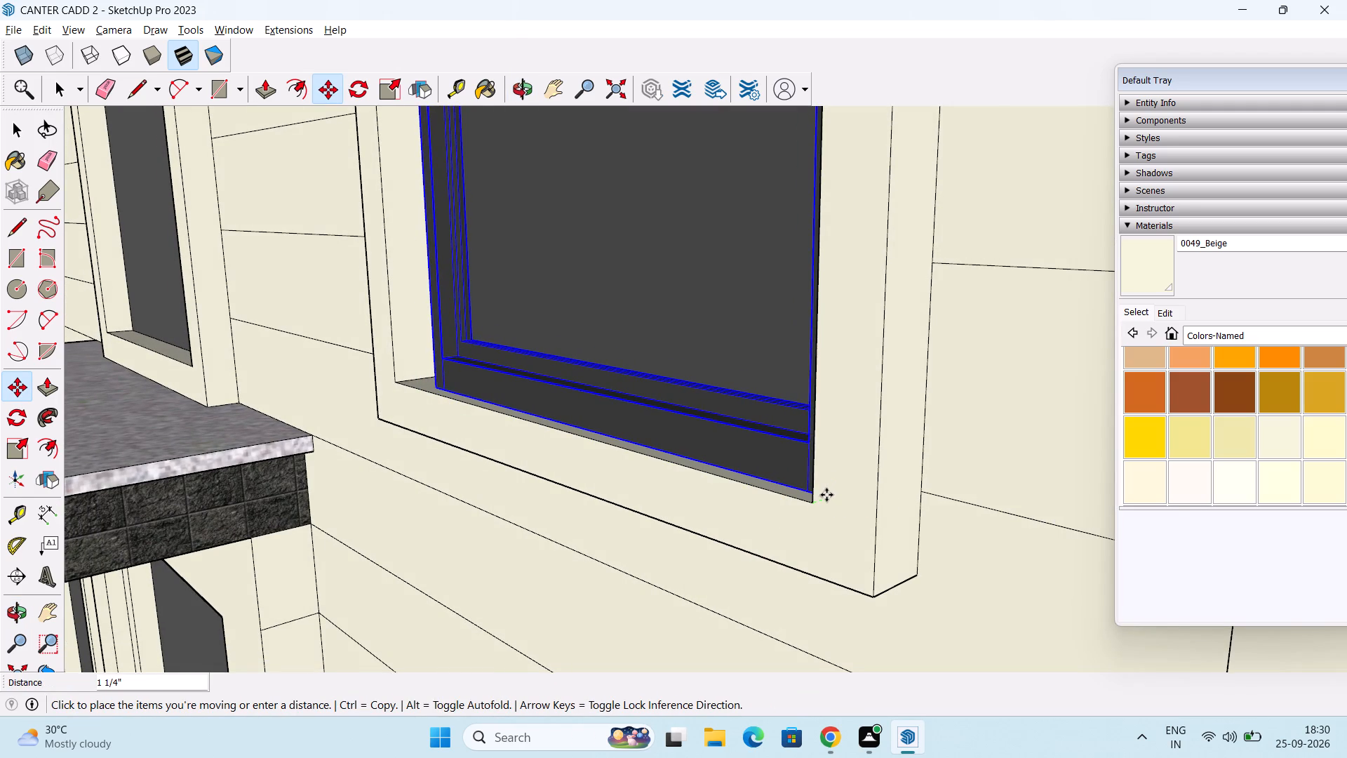
click(826, 495)
Scale the copied window along the red axis from its left side to meet the opening's left jamb.
scroll(779, 521, down, 5)
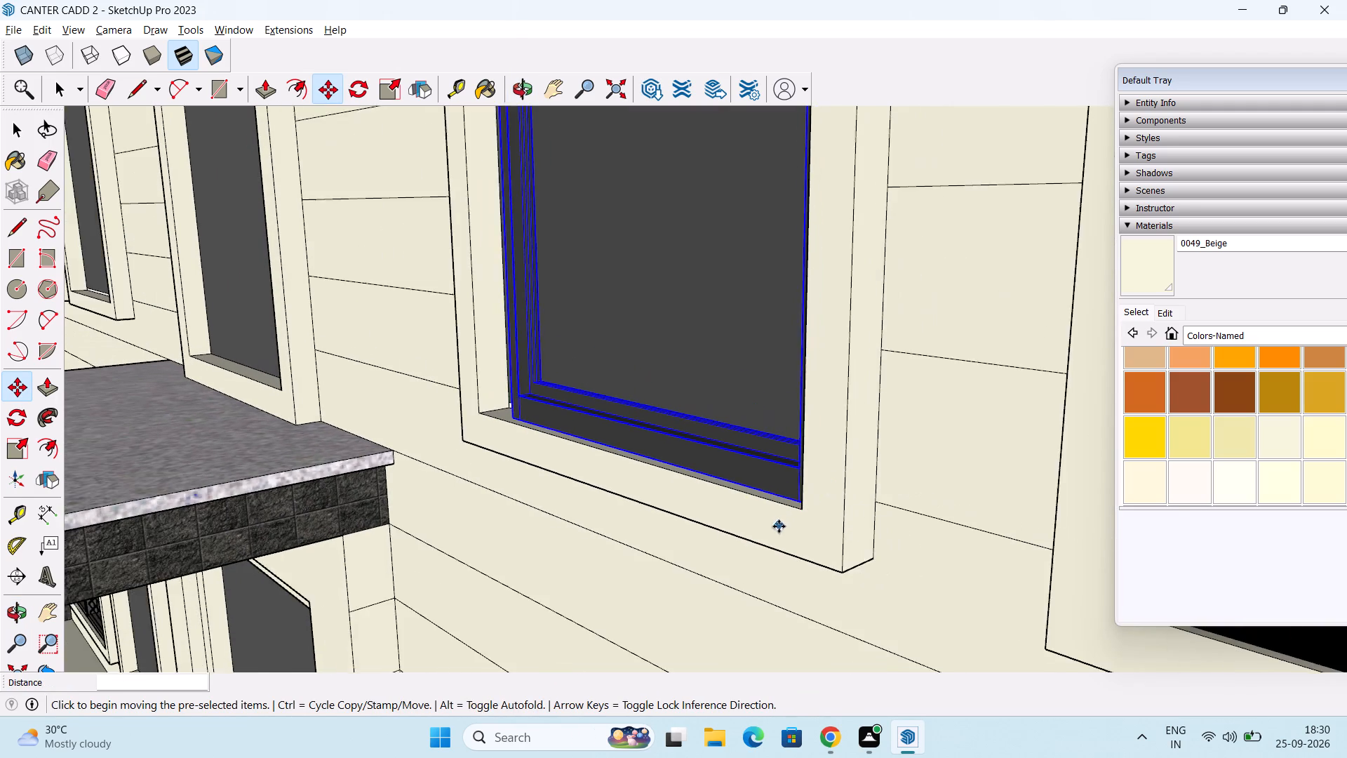
scroll(779, 526, down, 10)
middle_drag(751, 557, 943, 493)
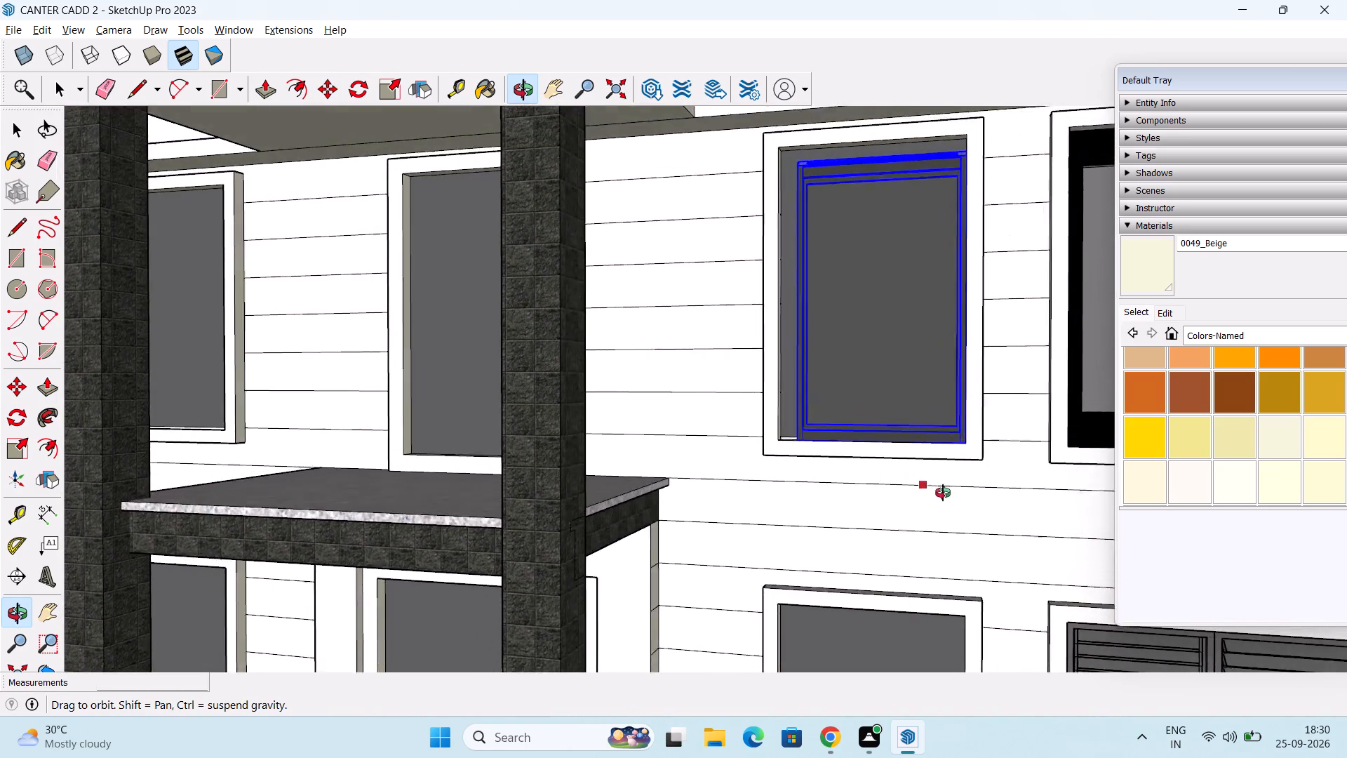
middle_drag(943, 493, 979, 589)
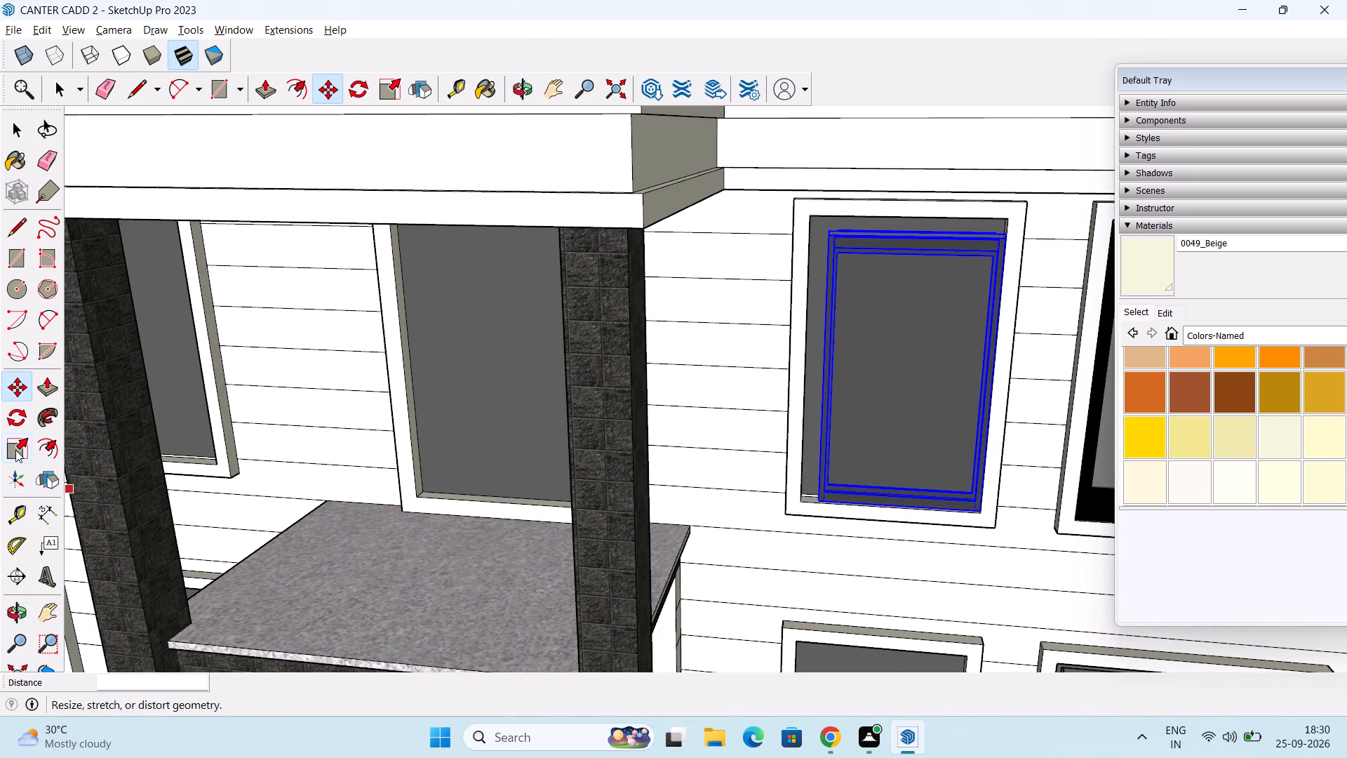
click(15, 450)
scroll(870, 430, up, 6)
middle_drag(800, 384, 927, 434)
scroll(829, 358, up, 4)
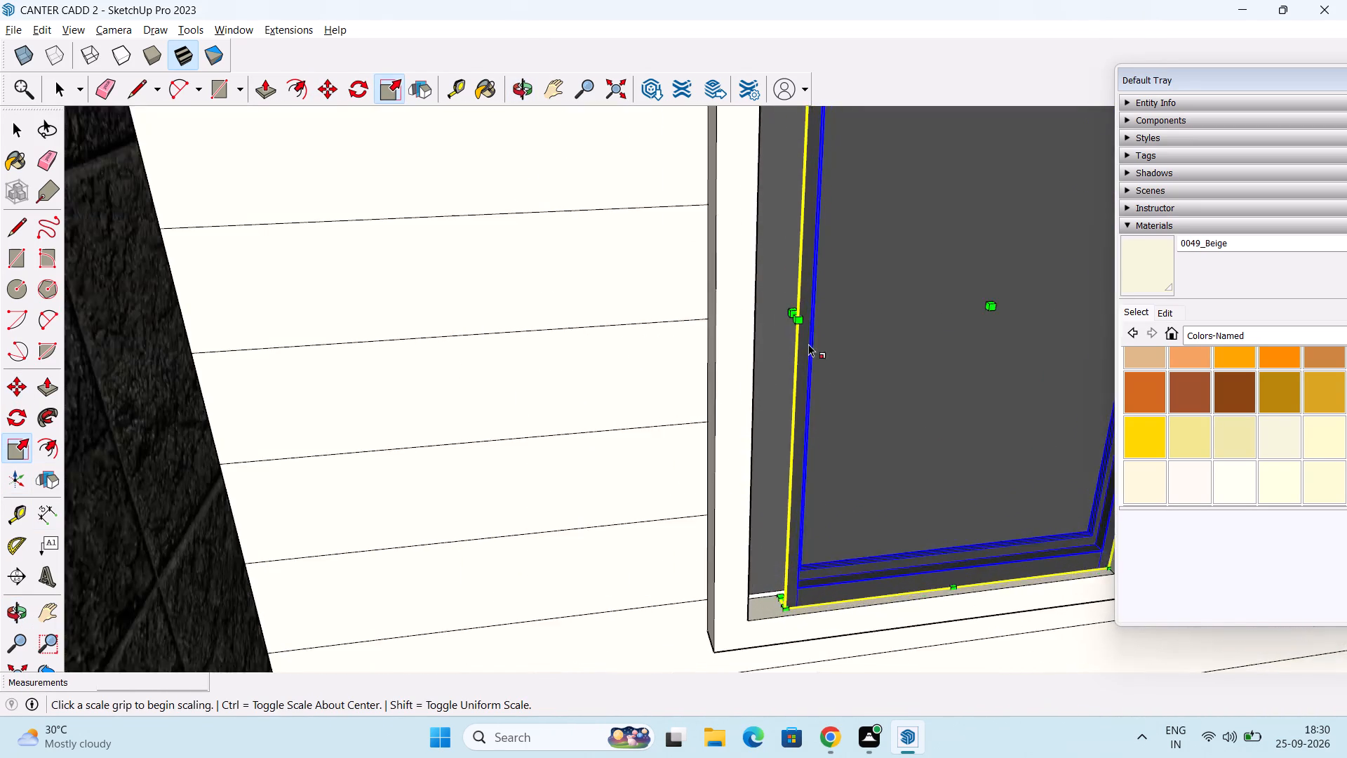
scroll(808, 344, up, 8)
drag(780, 287, 745, 298)
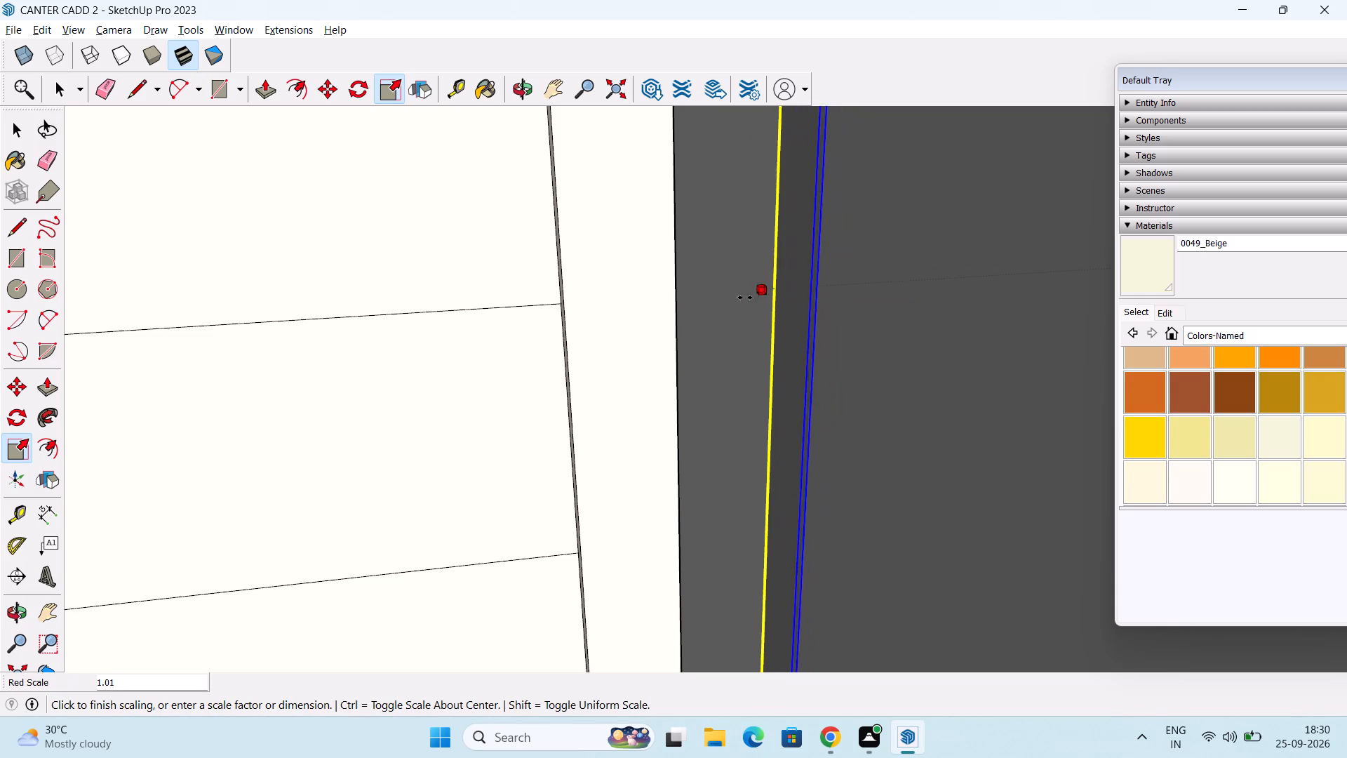
drag(745, 298, 676, 300)
Scale the copied upper-floor window along the blue axis from its top edge to meet the head of its opening.
scroll(736, 300, down, 9)
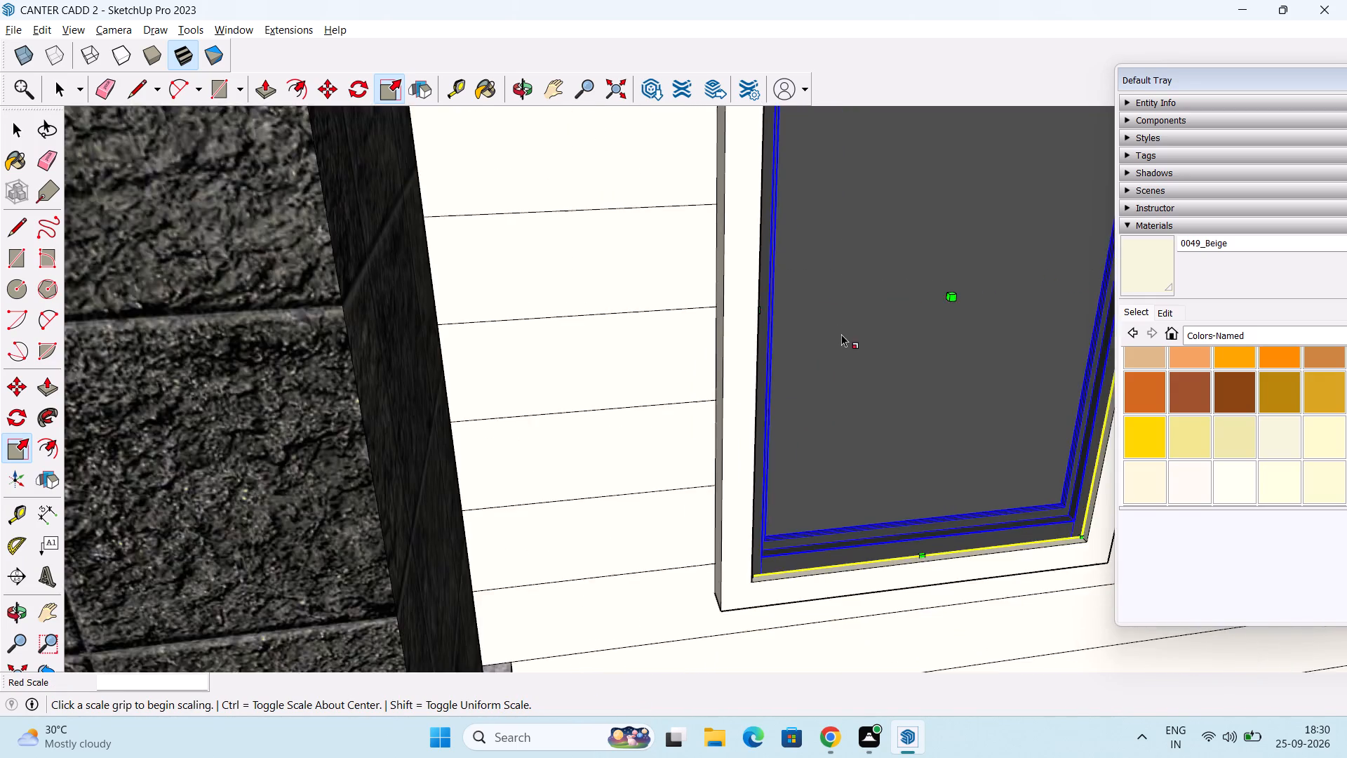
scroll(841, 334, down, 9)
middle_drag(838, 353, 831, 264)
shift+middle_drag(824, 262, 771, 430)
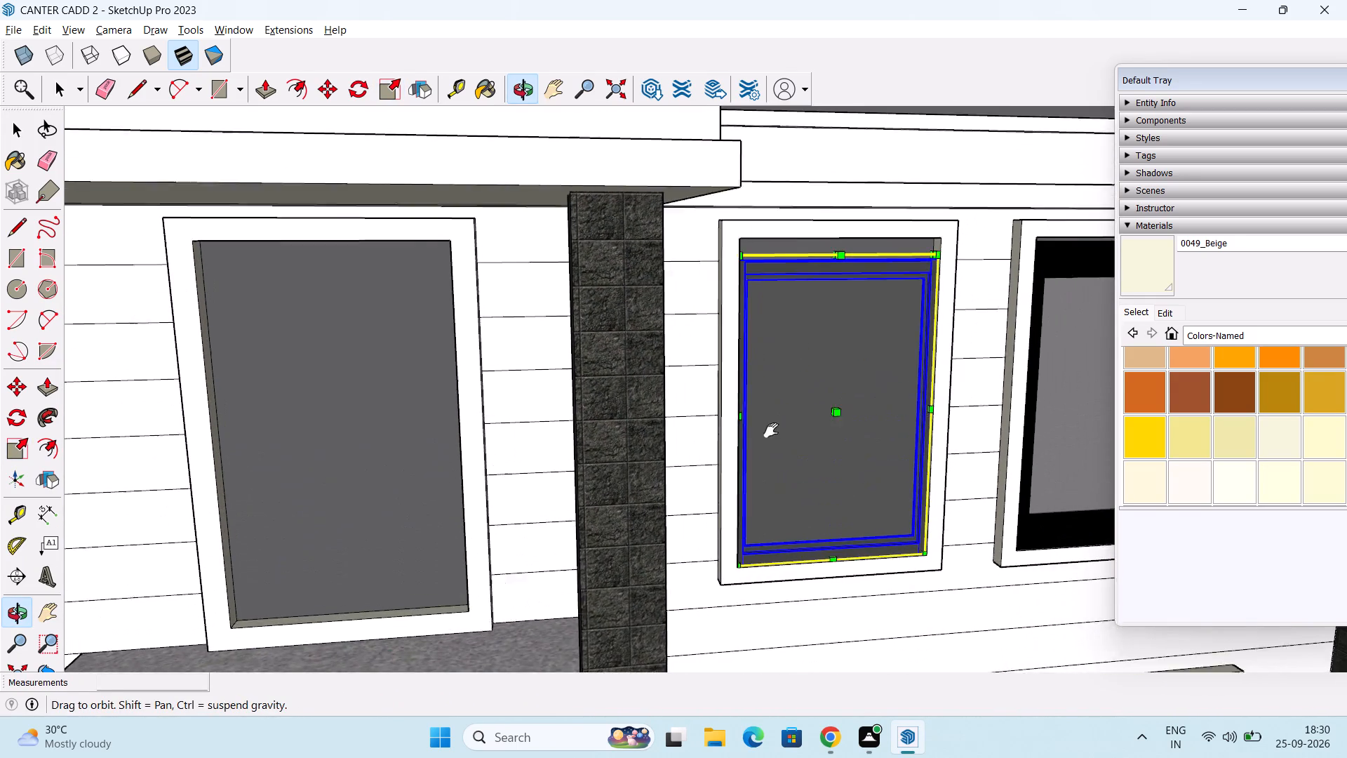
shift+middle_drag(771, 430, 770, 430)
scroll(793, 292, up, 7)
middle_drag(815, 253, 793, 368)
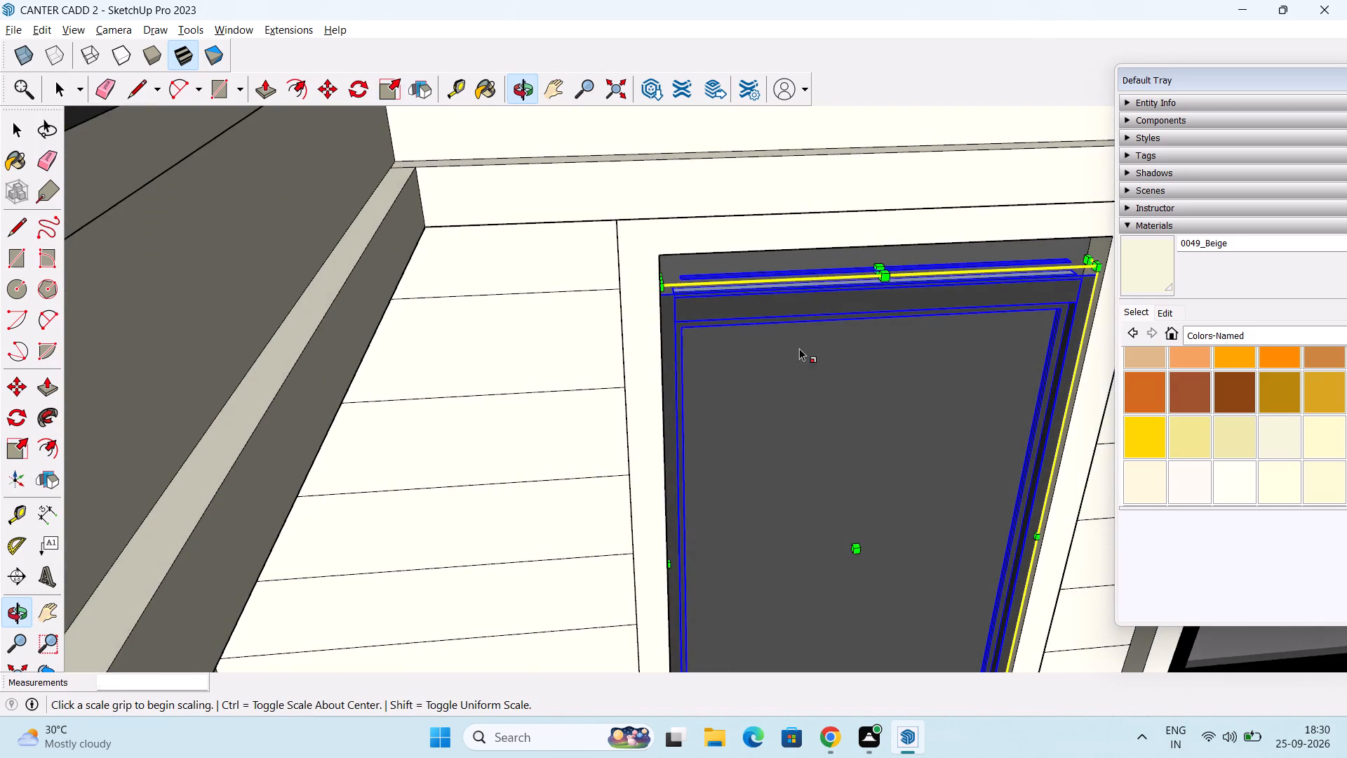
scroll(925, 244, up, 8)
drag(900, 264, 900, 265)
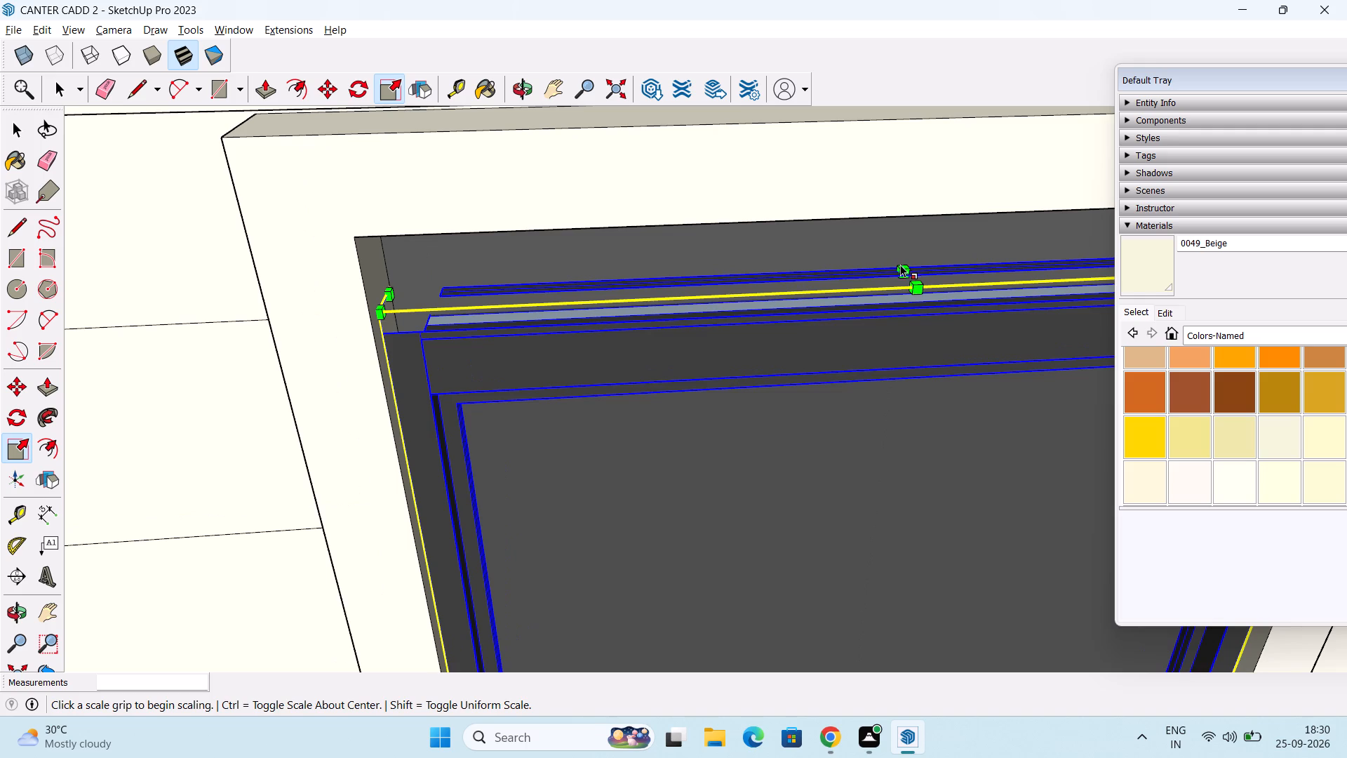
drag(900, 265, 892, 223)
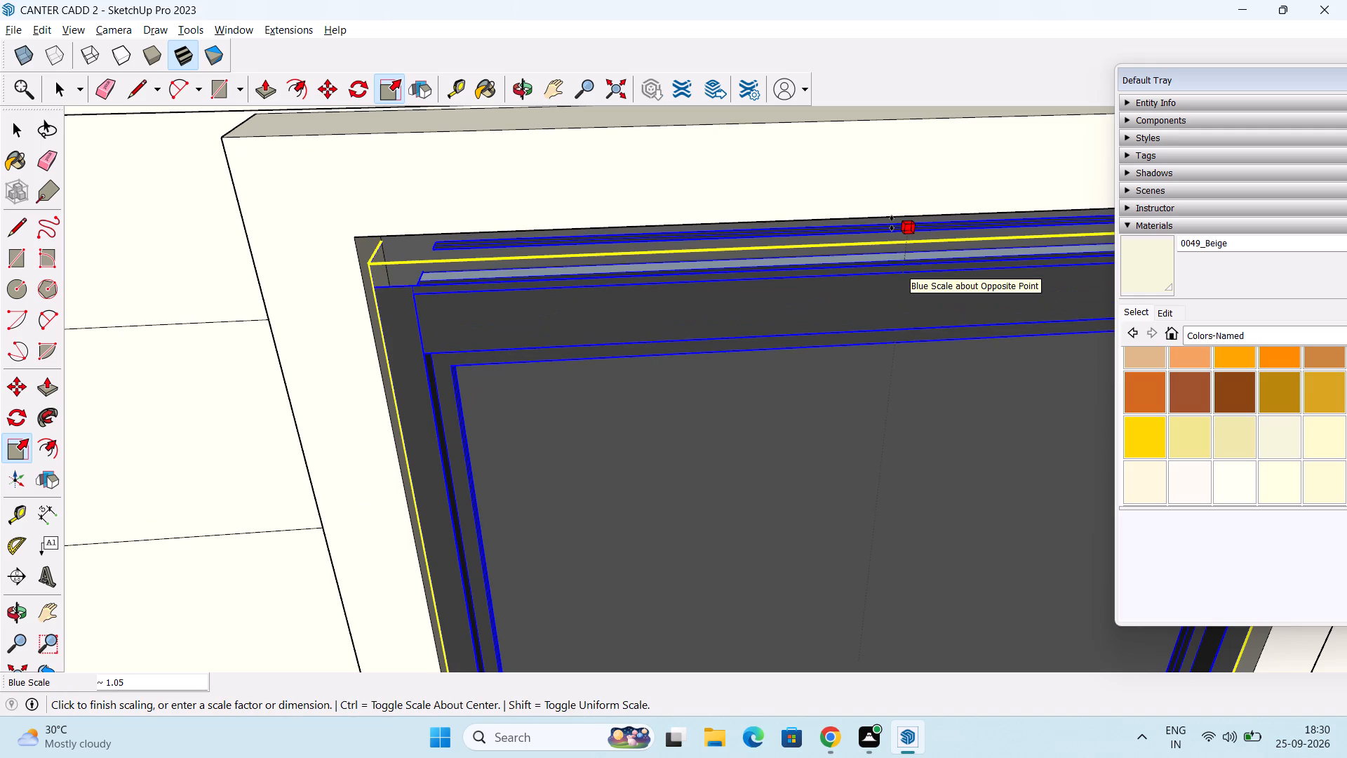
drag(892, 223, 887, 216)
scroll(894, 253, down, 8)
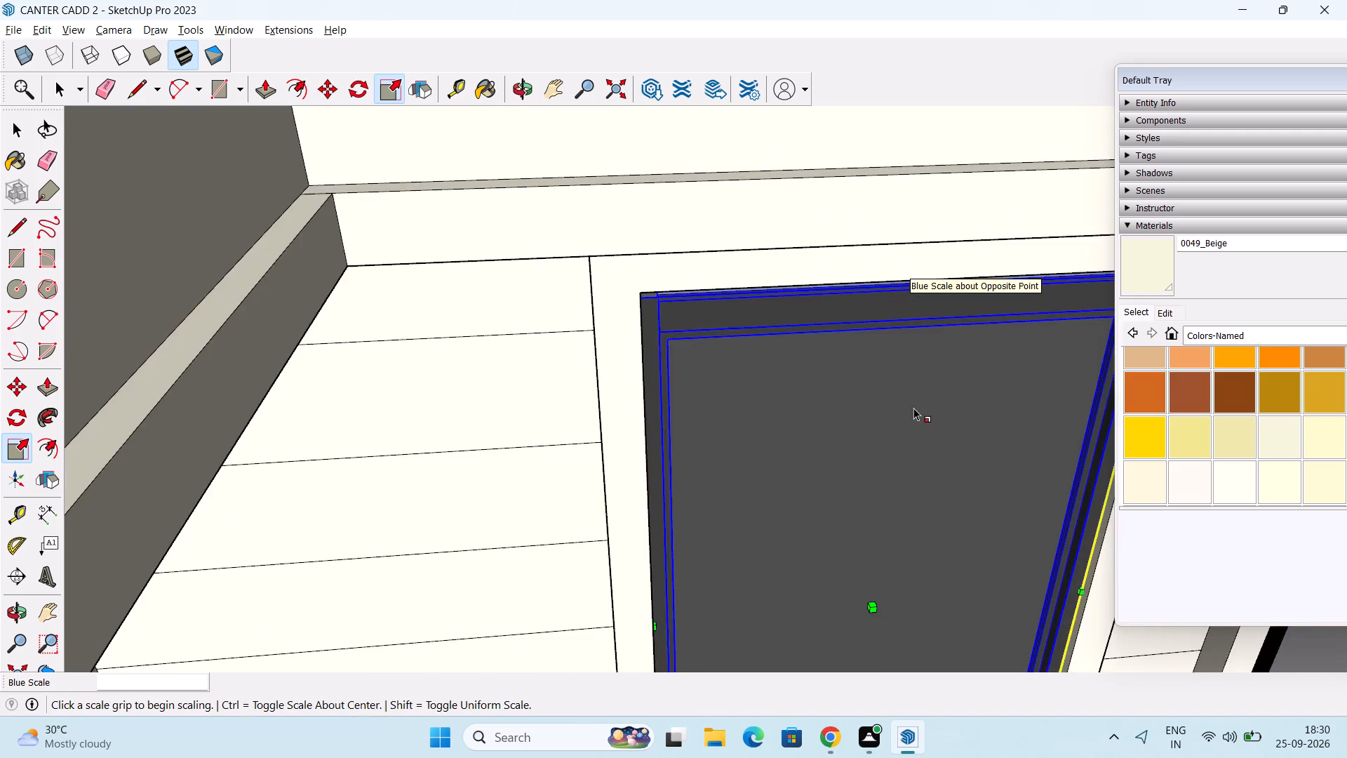
scroll(913, 408, down, 7)
middle_drag(927, 399, 905, 272)
scroll(925, 317, down, 1)
middle_drag(909, 574, 904, 466)
scroll(896, 488, up, 10)
middle_drag(880, 529, 827, 618)
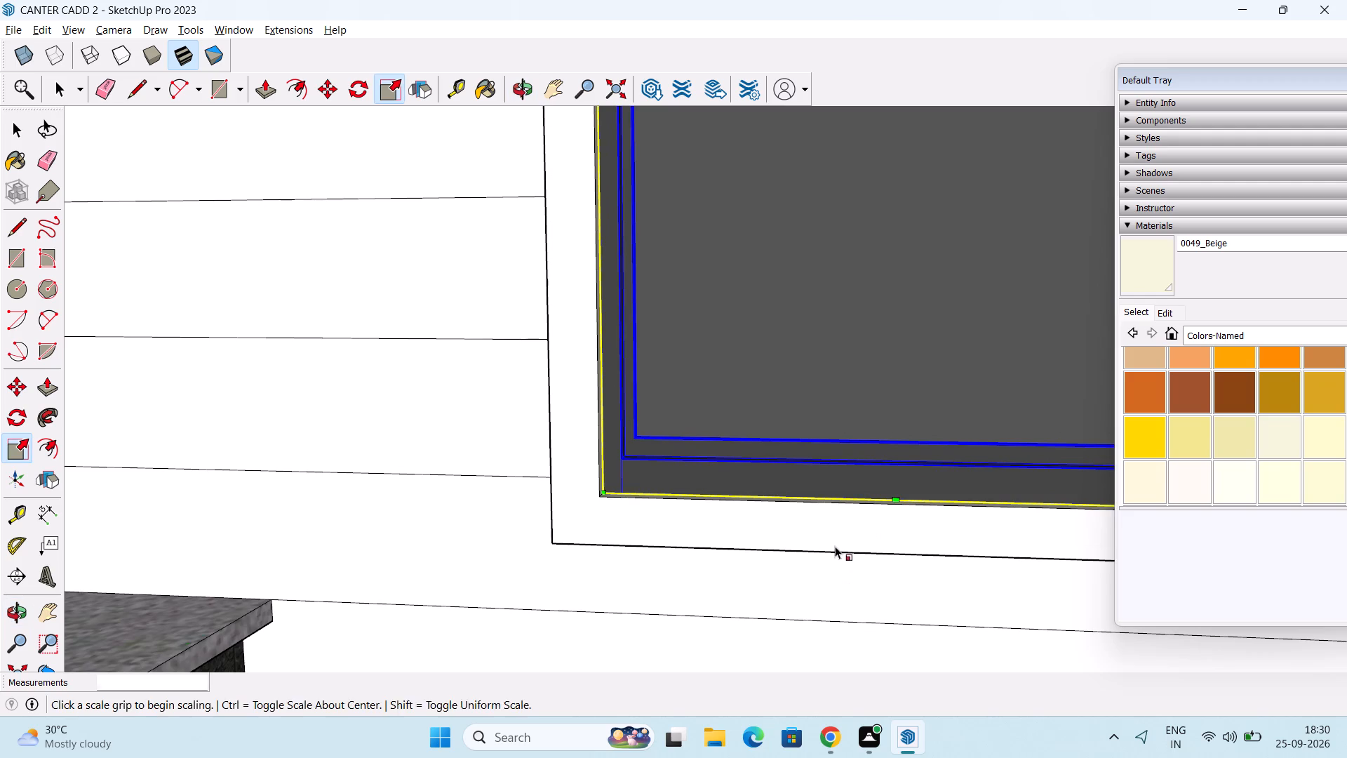
key(space)
Copy the fitted upper-floor window by its bottom corner 10' straight down into the ground-floor opening below.
scroll(839, 530, down, 17)
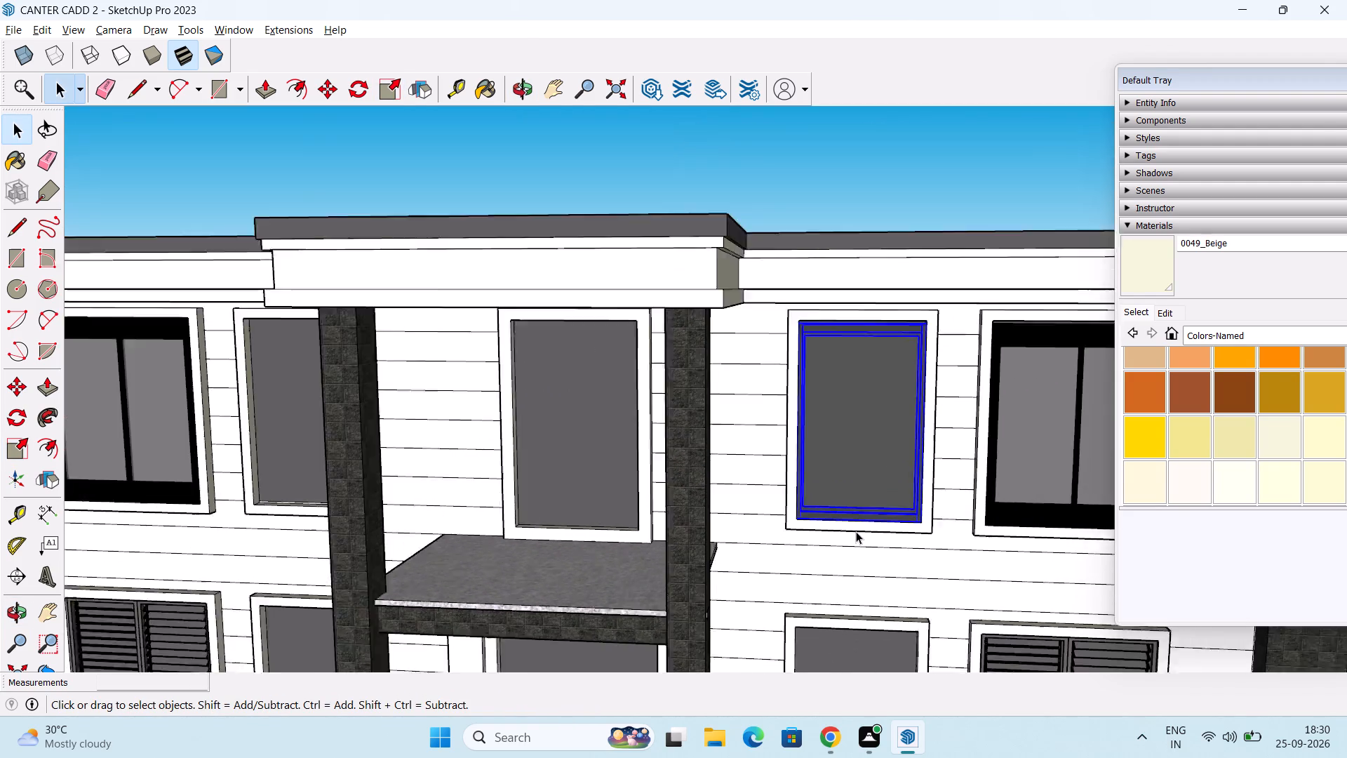
scroll(856, 531, down, 3)
middle_drag(856, 531, 854, 379)
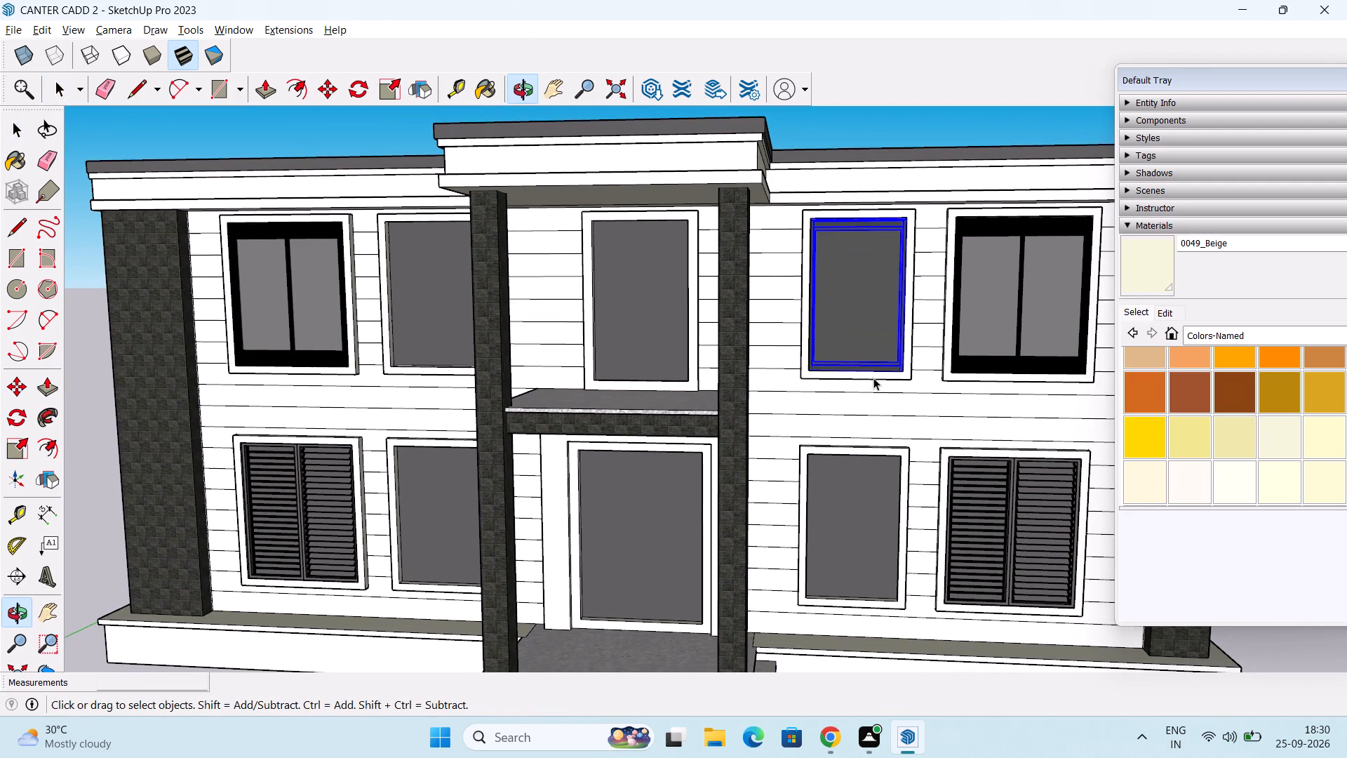
key(m)
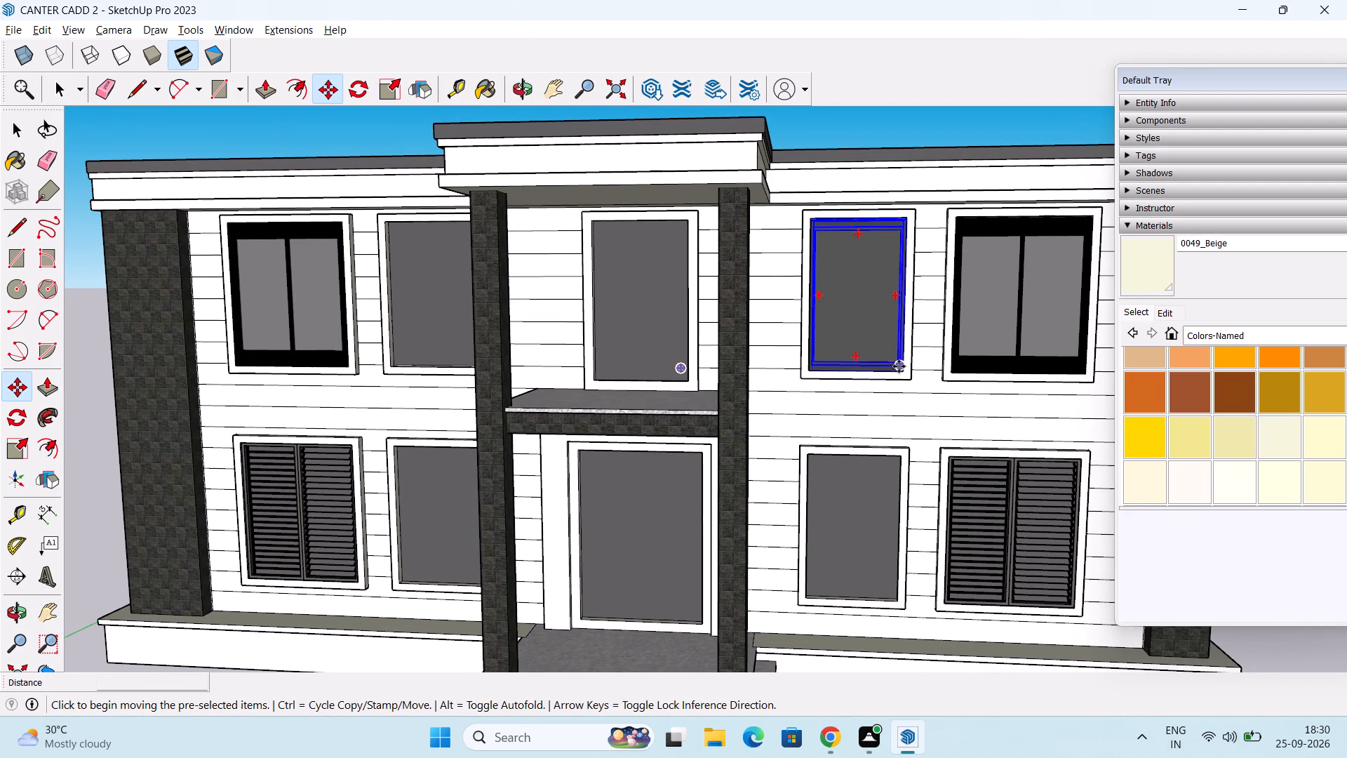
middle_drag(918, 365, 931, 426)
scroll(908, 380, up, 7)
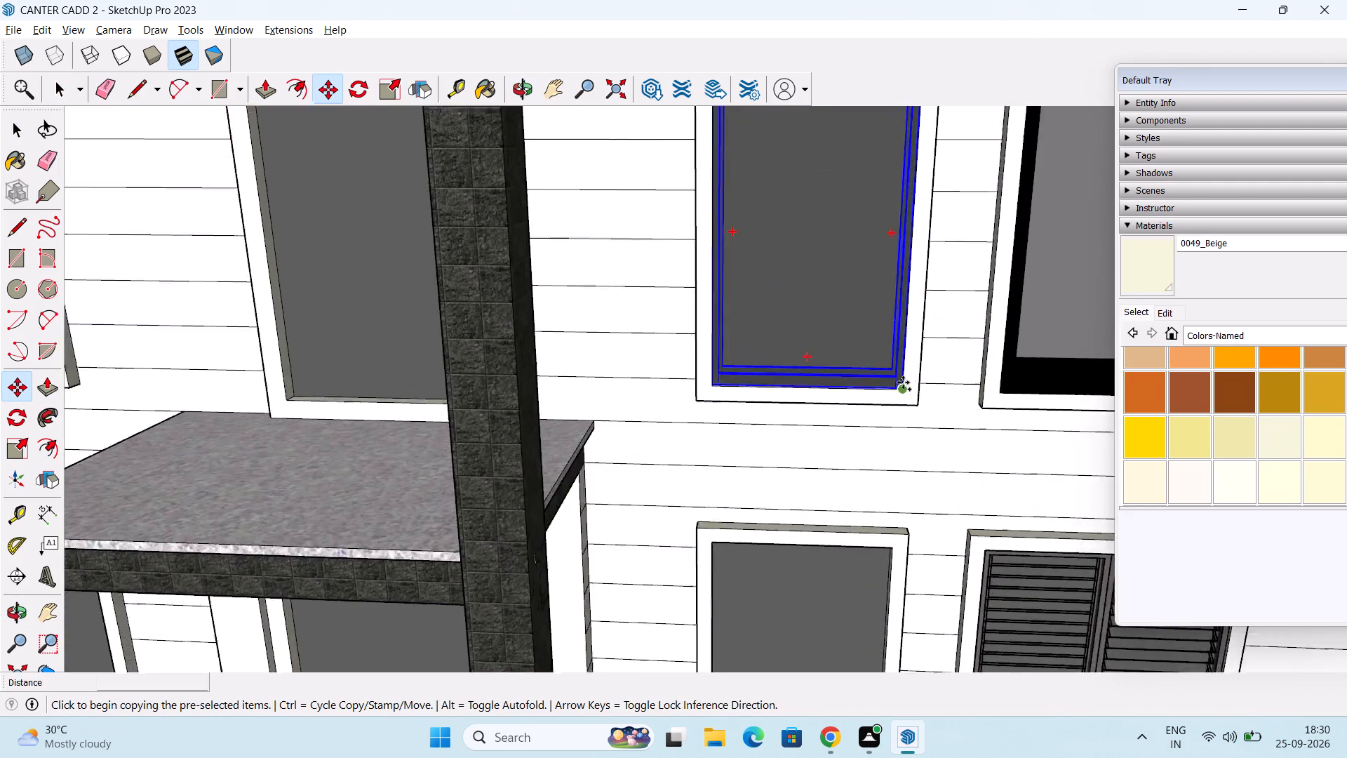
scroll(903, 383, up, 11)
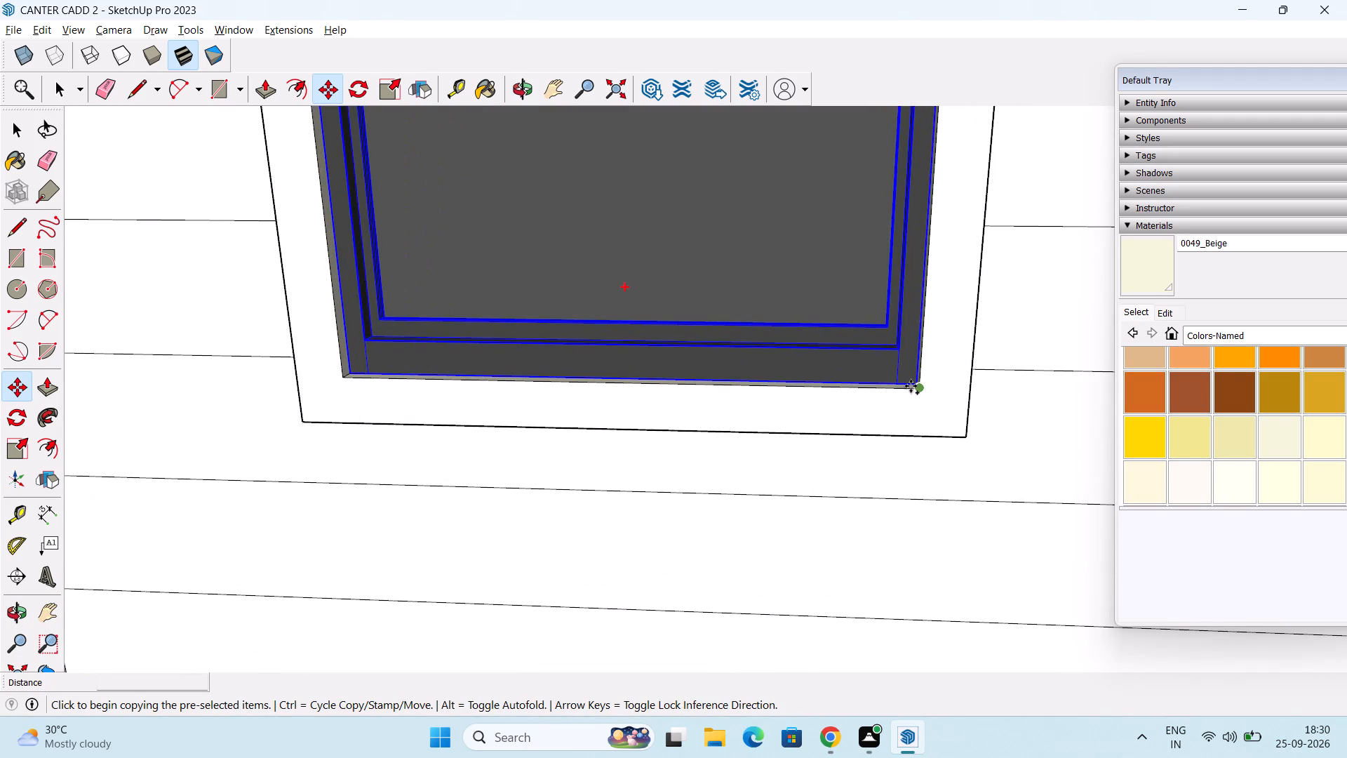
scroll(913, 383, up, 9)
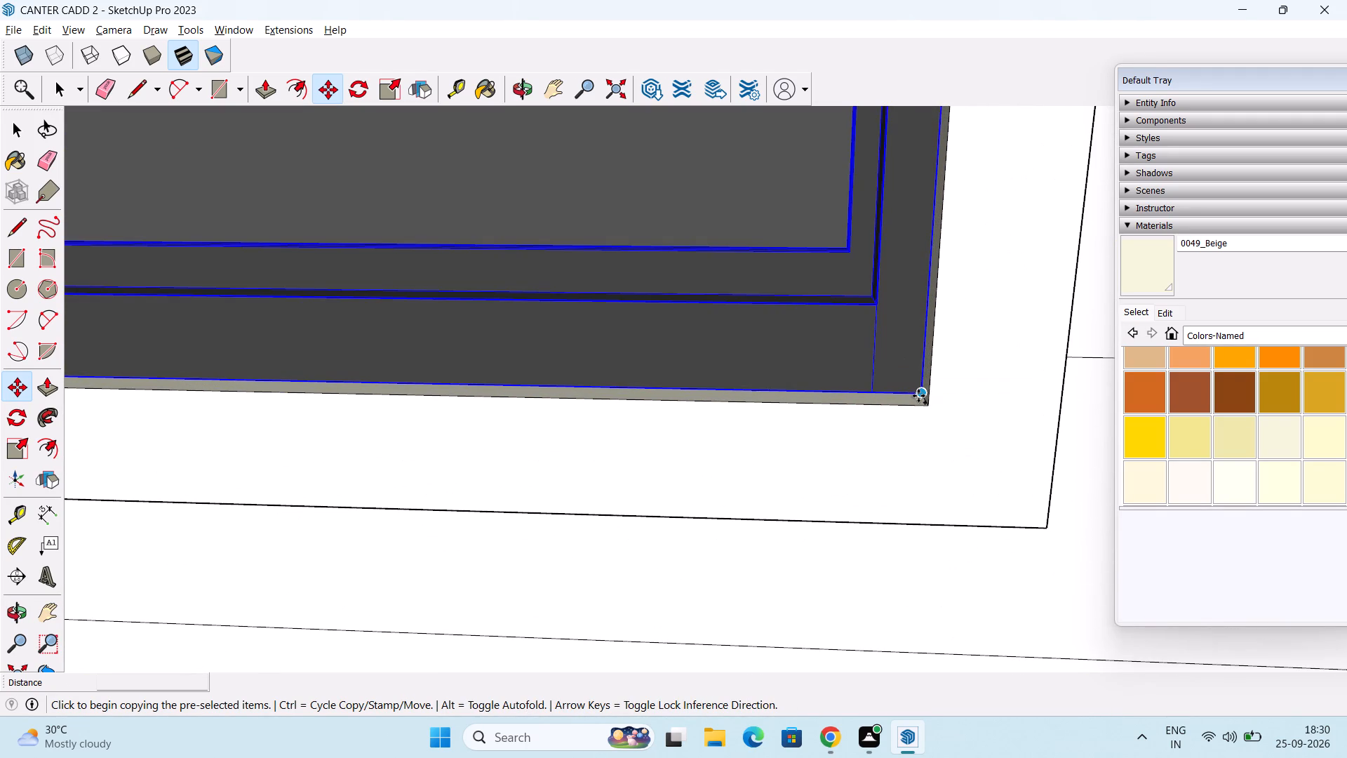
click(919, 395)
scroll(918, 661, down, 1)
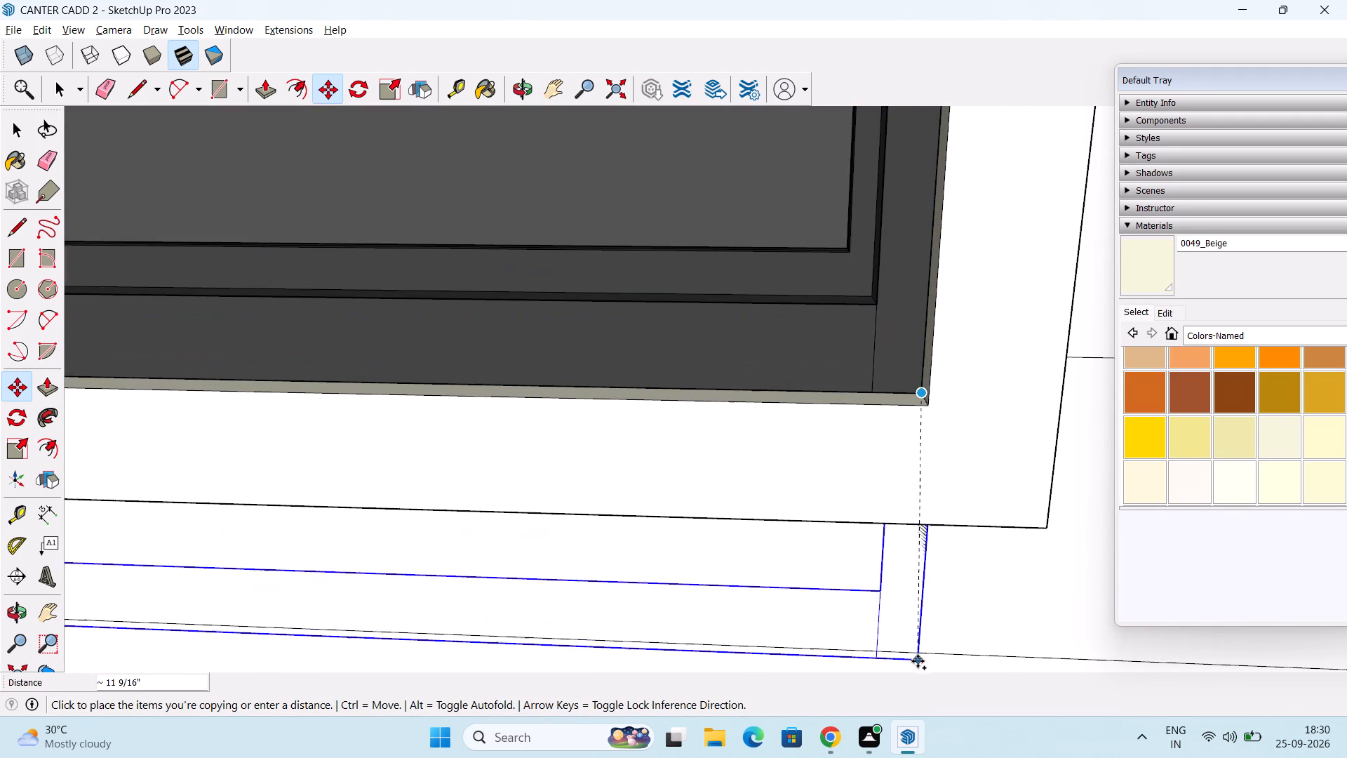
scroll(918, 661, down, 8)
middle_drag(918, 661, 941, 138)
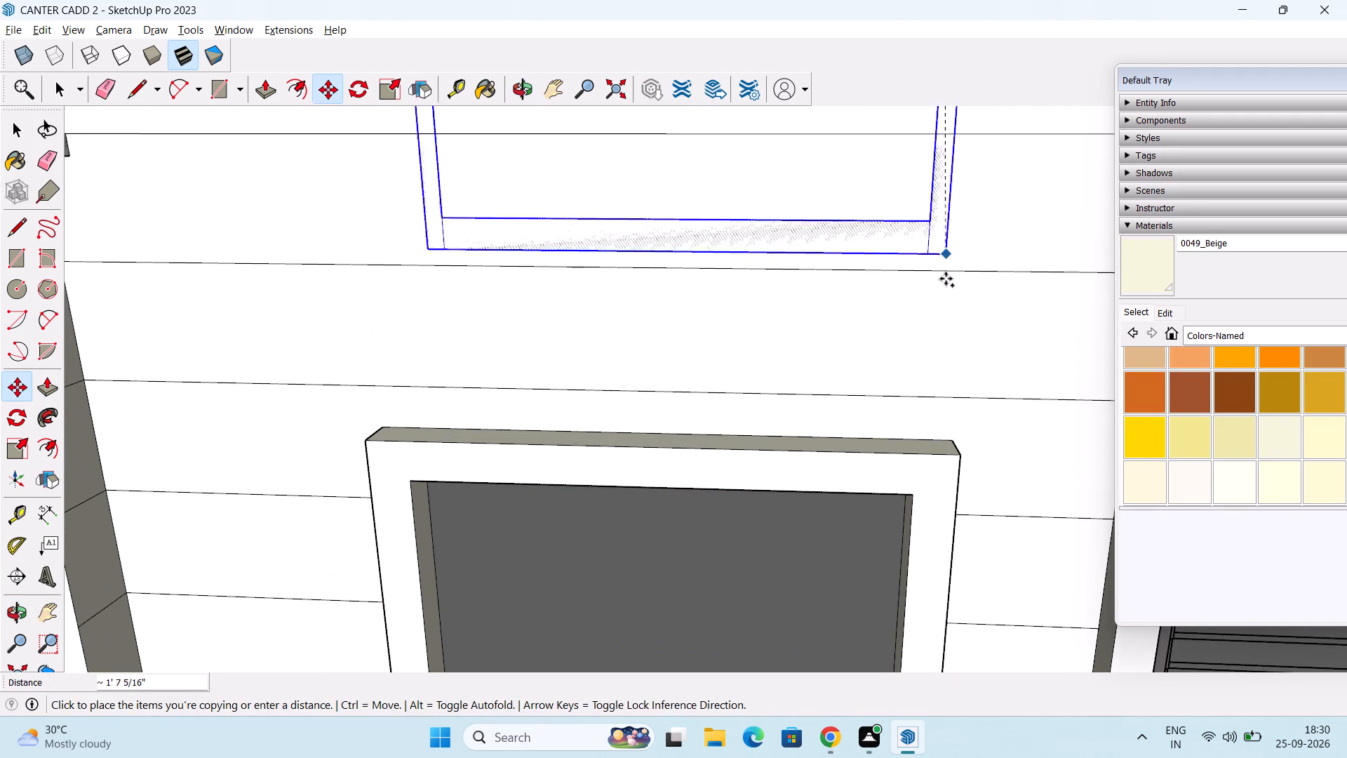
middle_drag(897, 597, 958, 74)
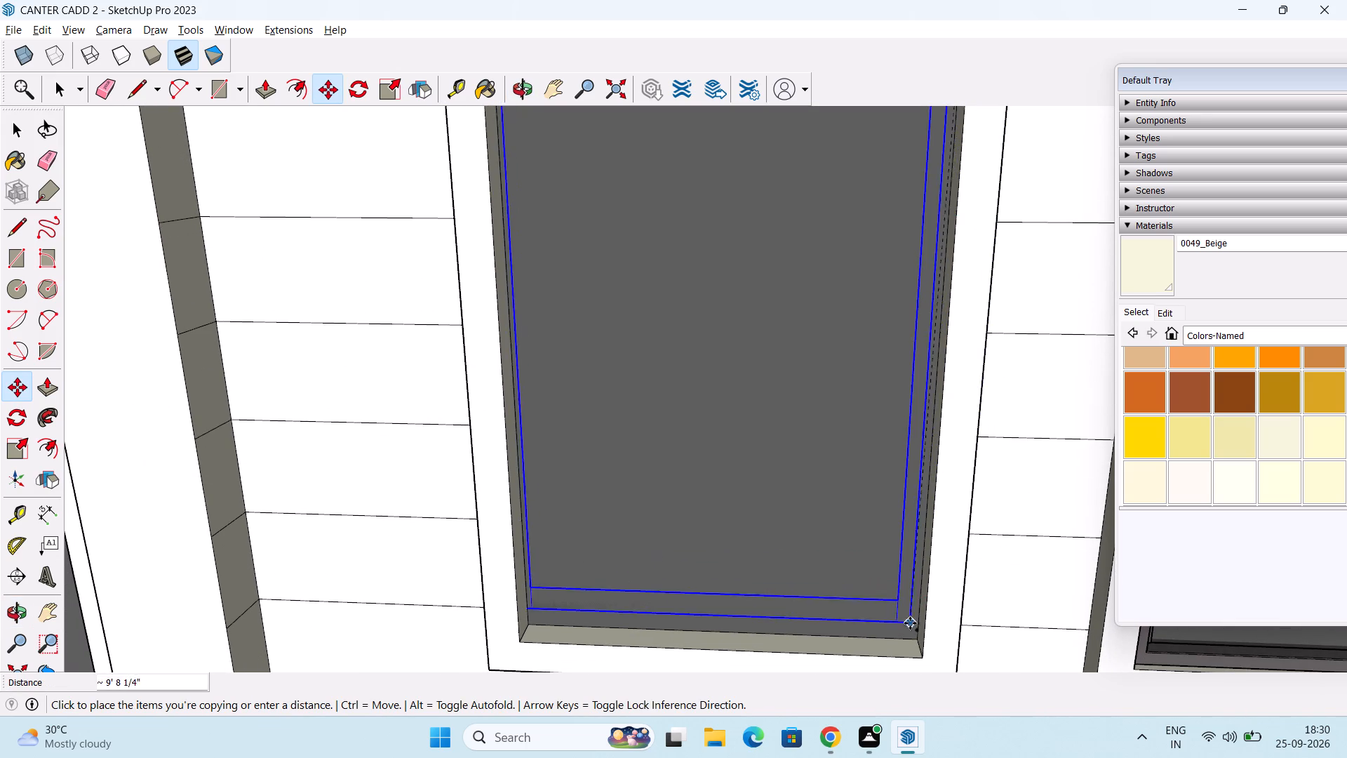
scroll(904, 632, up, 4)
middle_drag(904, 632, 916, 392)
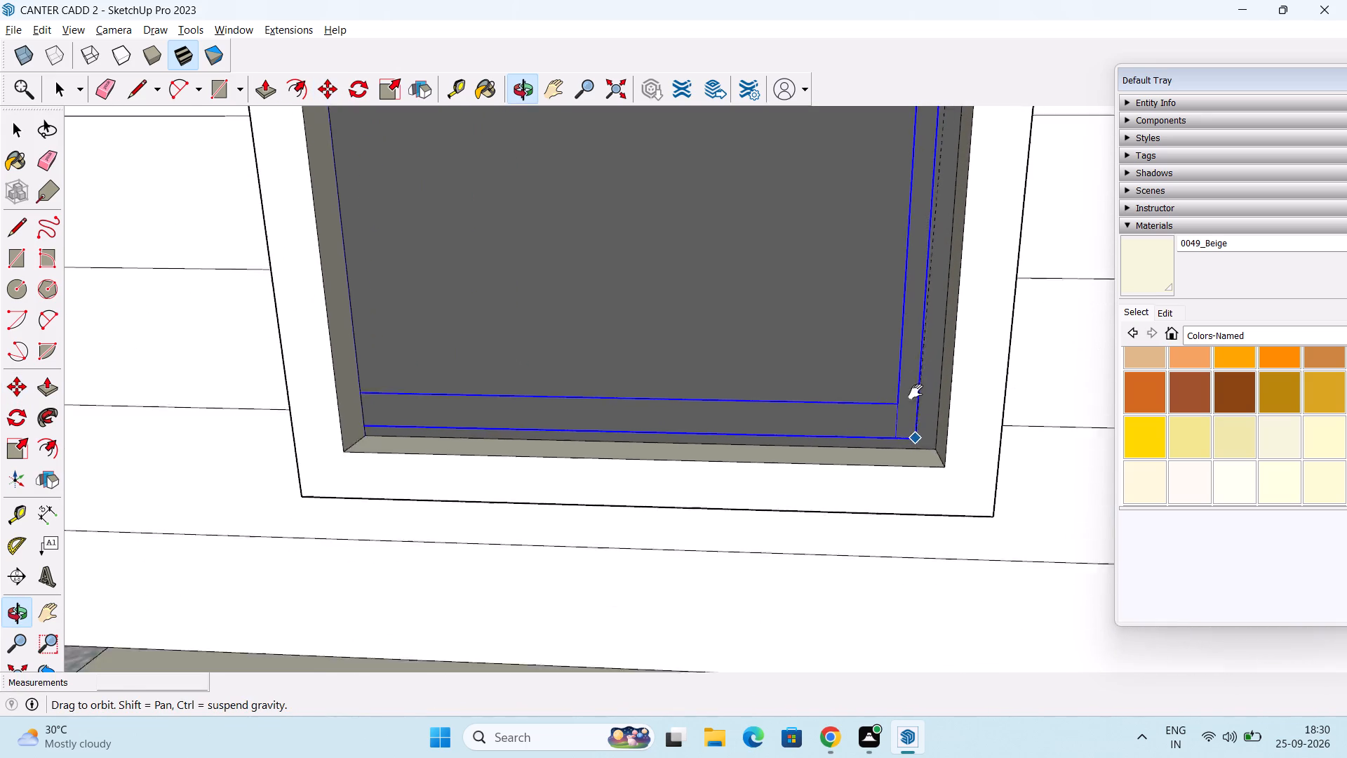
middle_drag(916, 392, 916, 323)
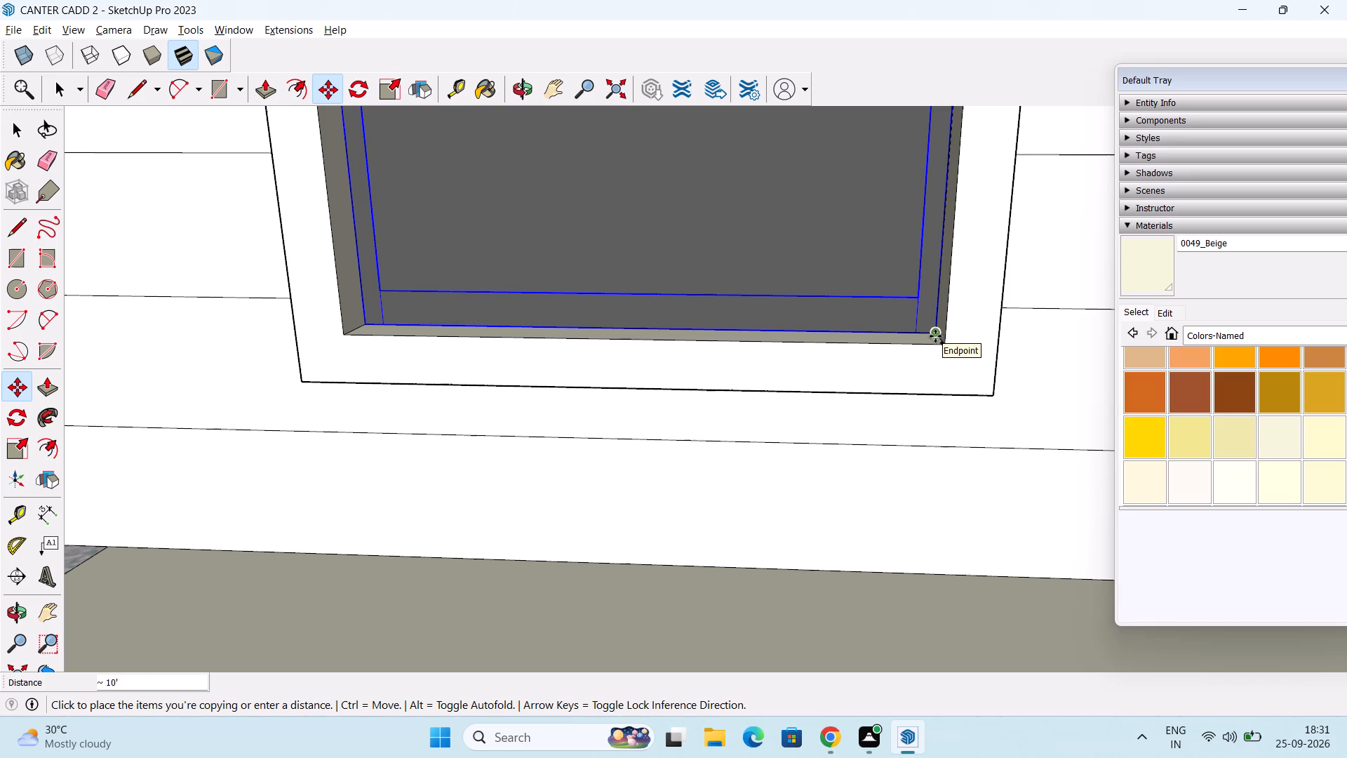
scroll(935, 336, up, 5)
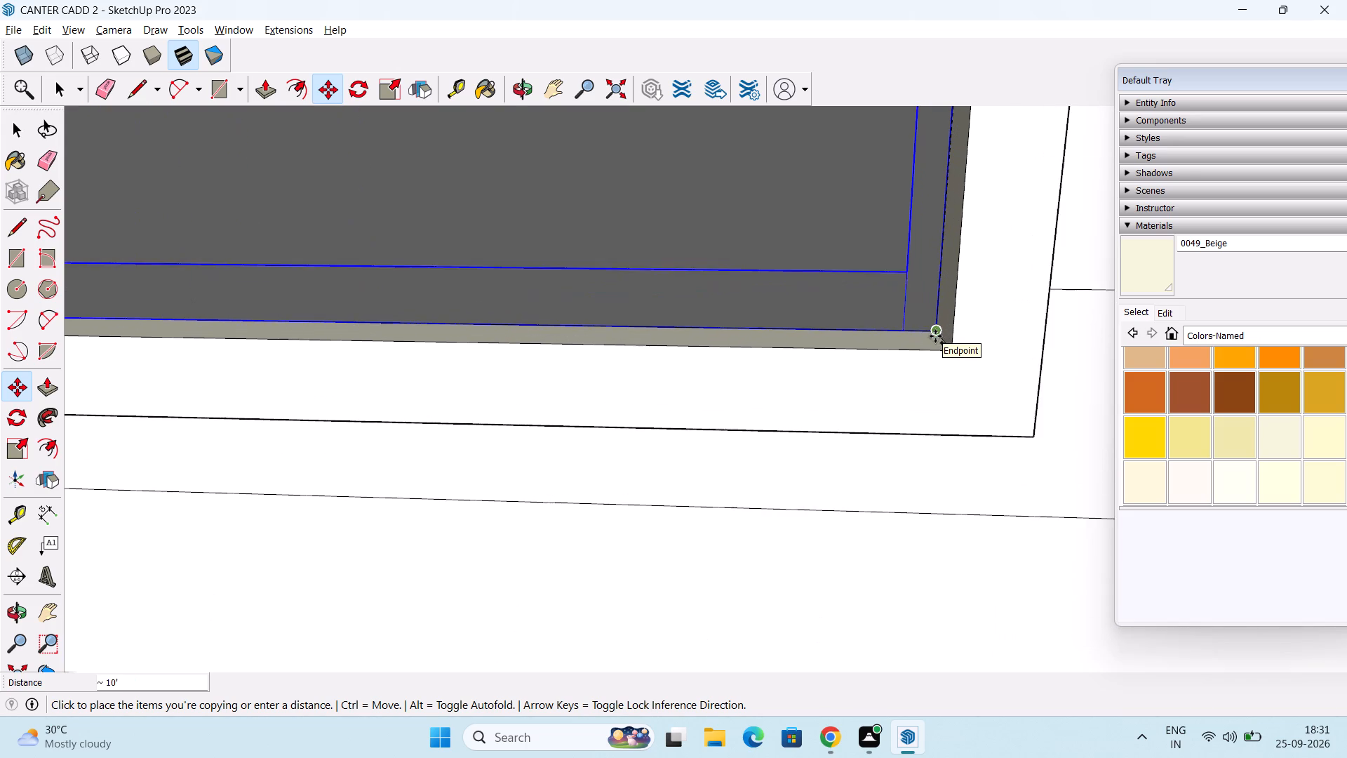
scroll(935, 336, up, 7)
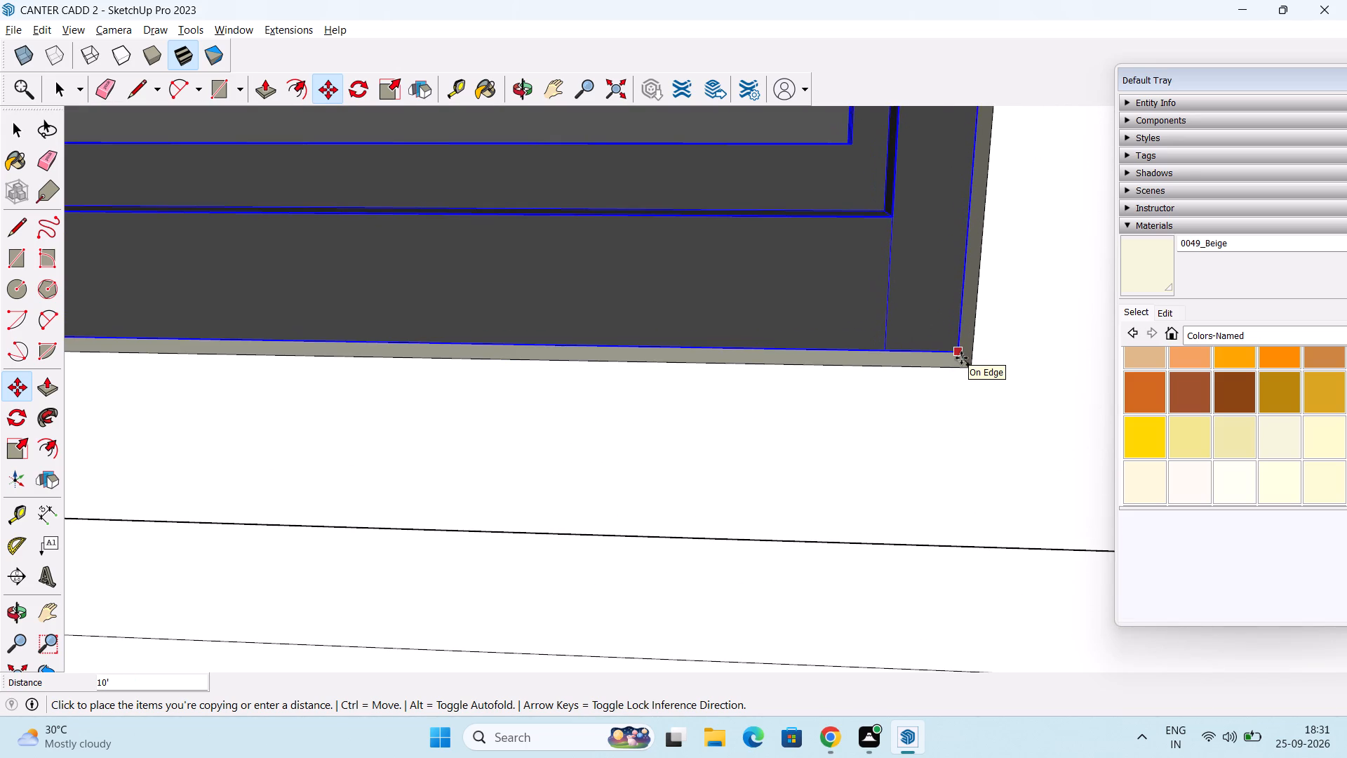
click(961, 358)
Copy the ground-floor window by its bottom corner about 18' 7 1/4" into the matching opening on the other side of the entrance steps.
scroll(961, 358, down, 13)
scroll(987, 427, down, 8)
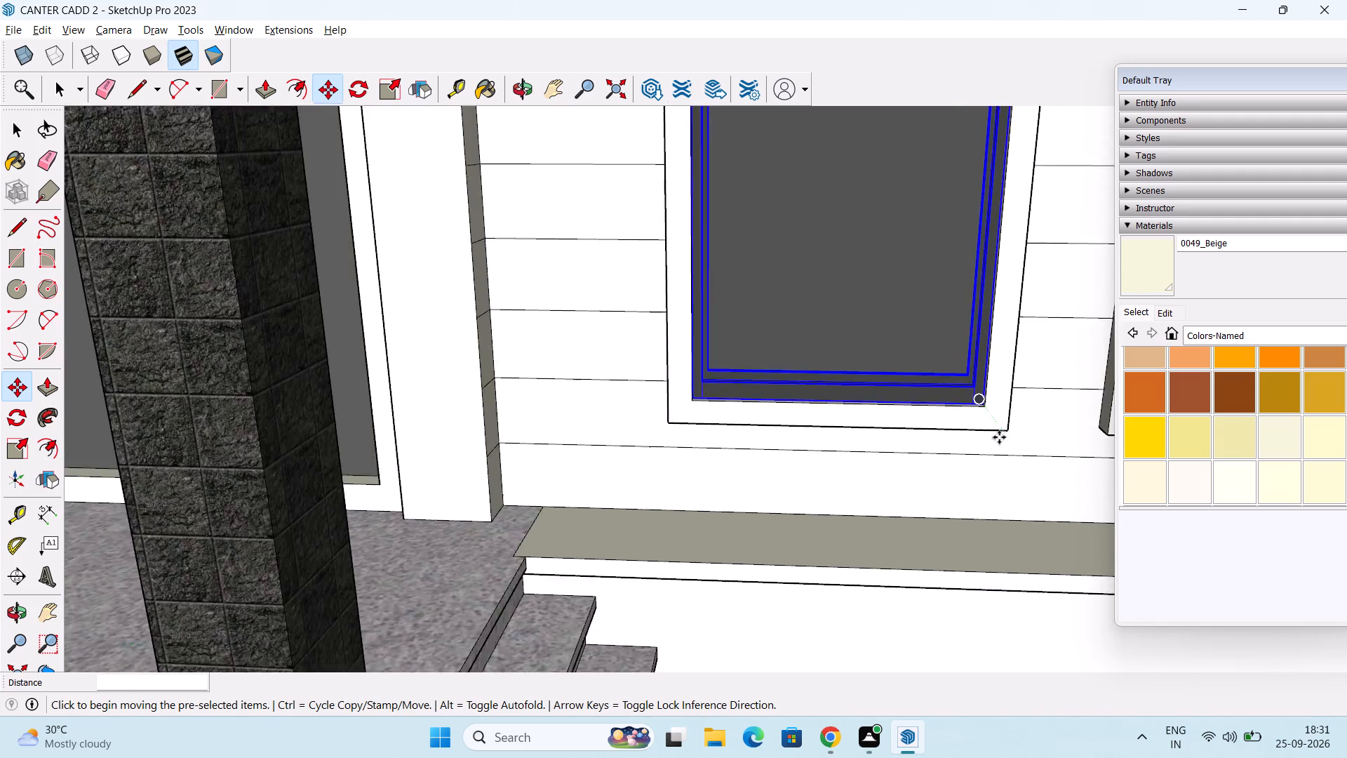
scroll(999, 437, down, 10)
middle_drag(1008, 356, 960, 300)
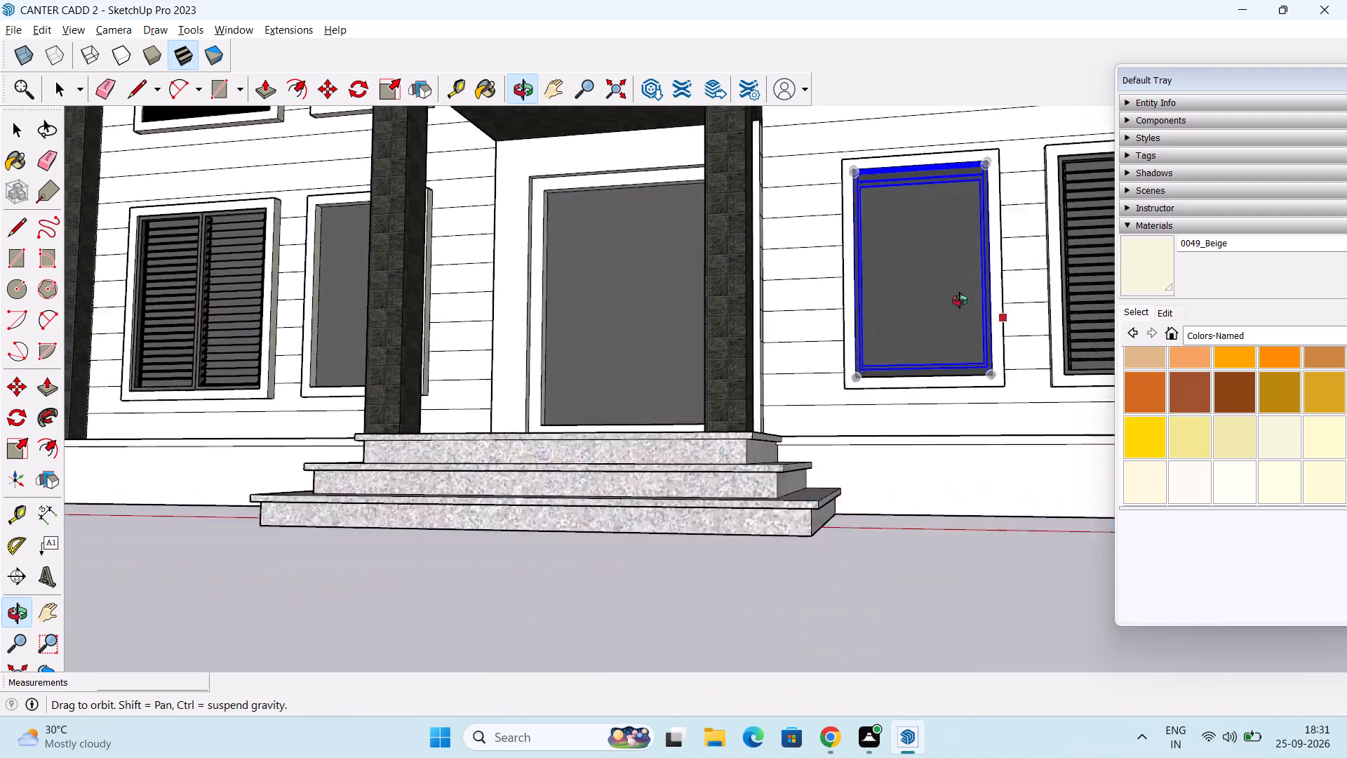
middle_drag(960, 300, 998, 388)
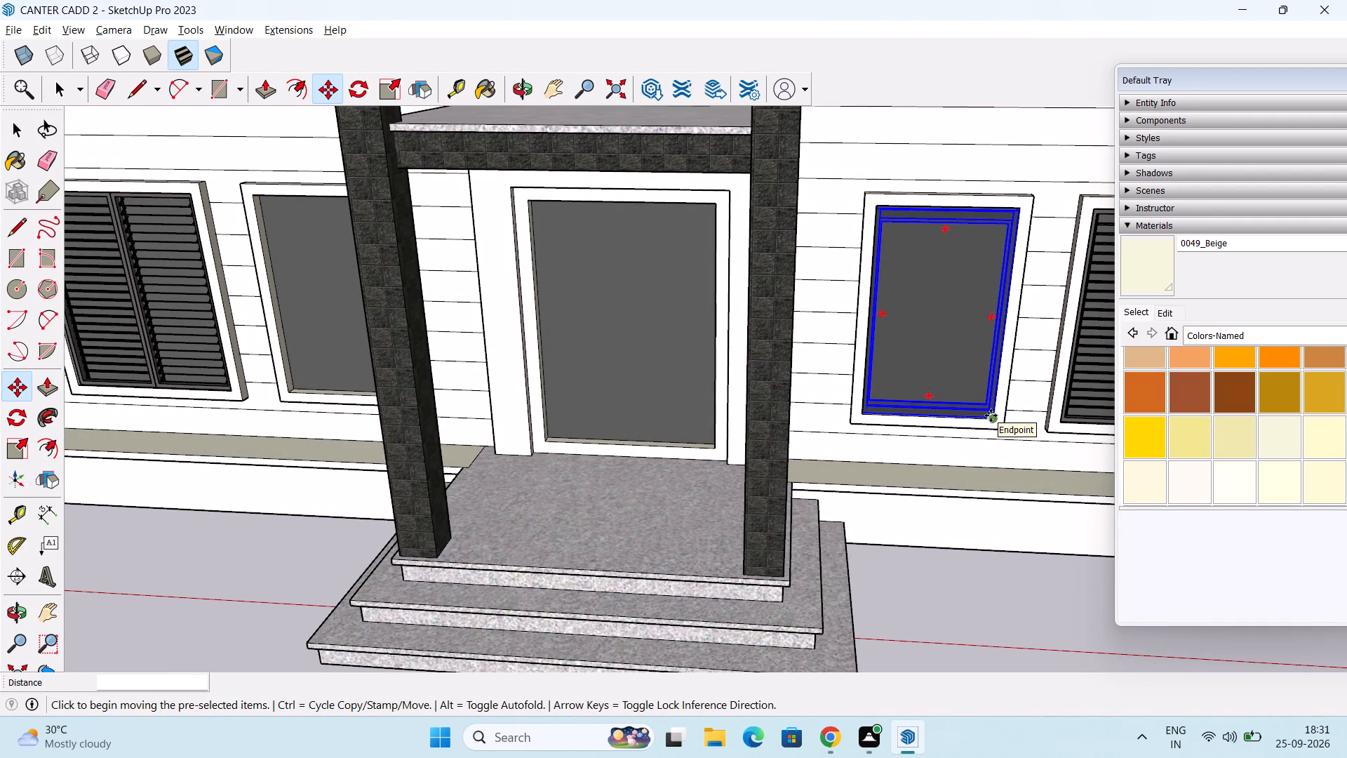
scroll(986, 420, up, 10)
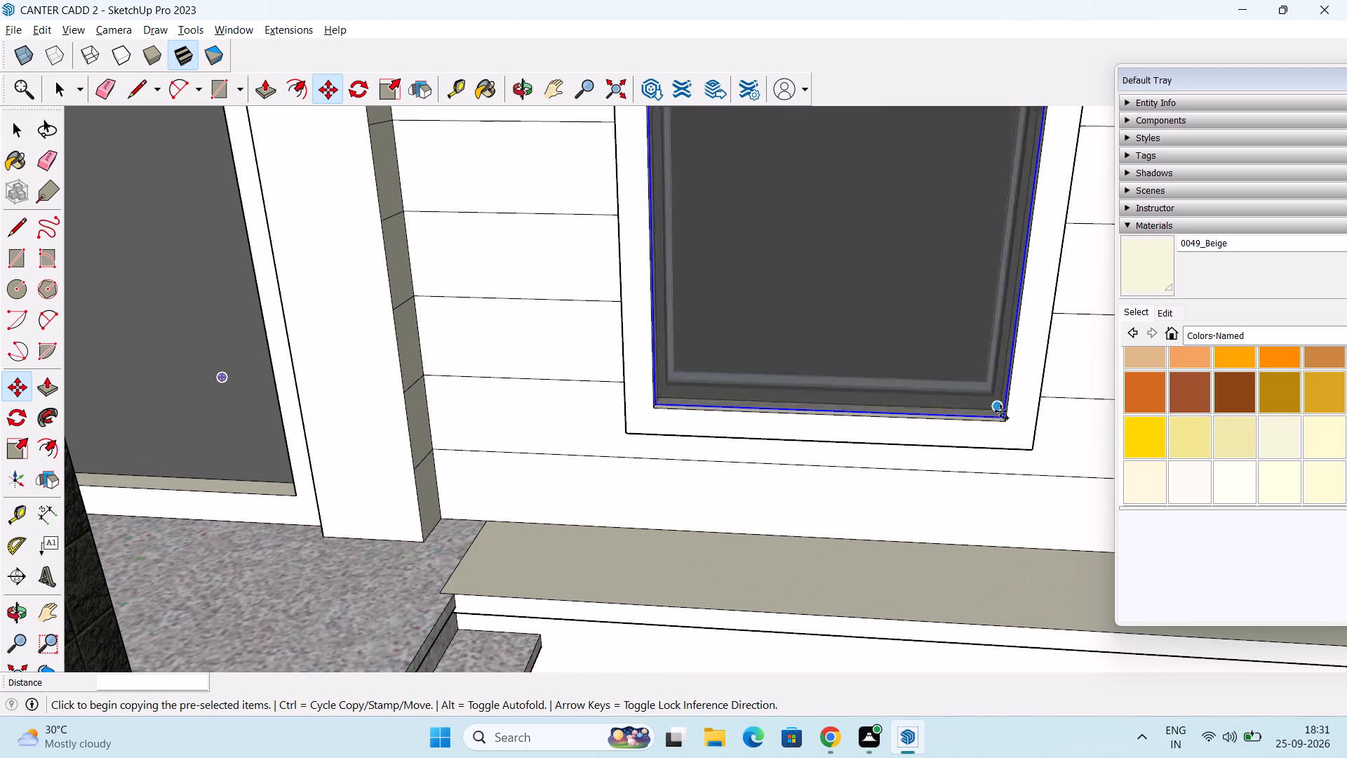
scroll(1002, 413, up, 13)
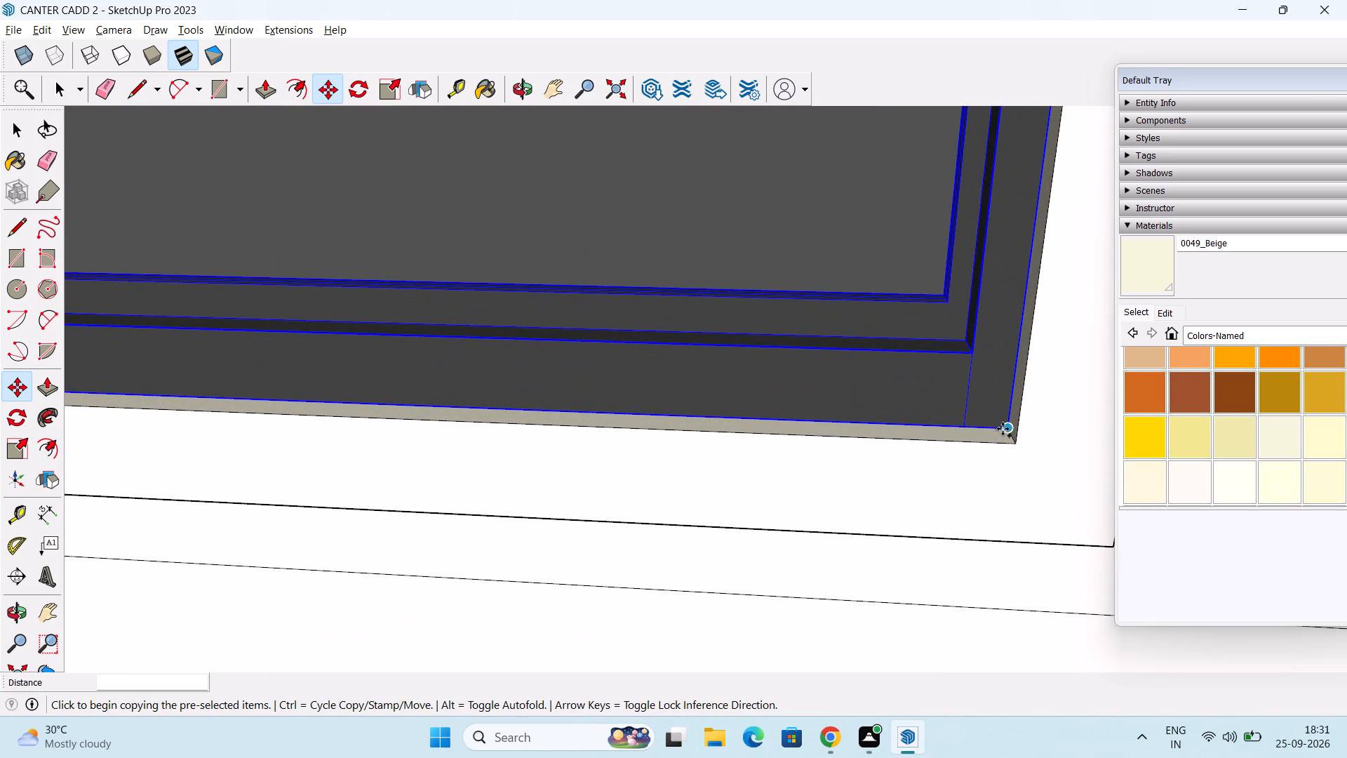
click(1010, 428)
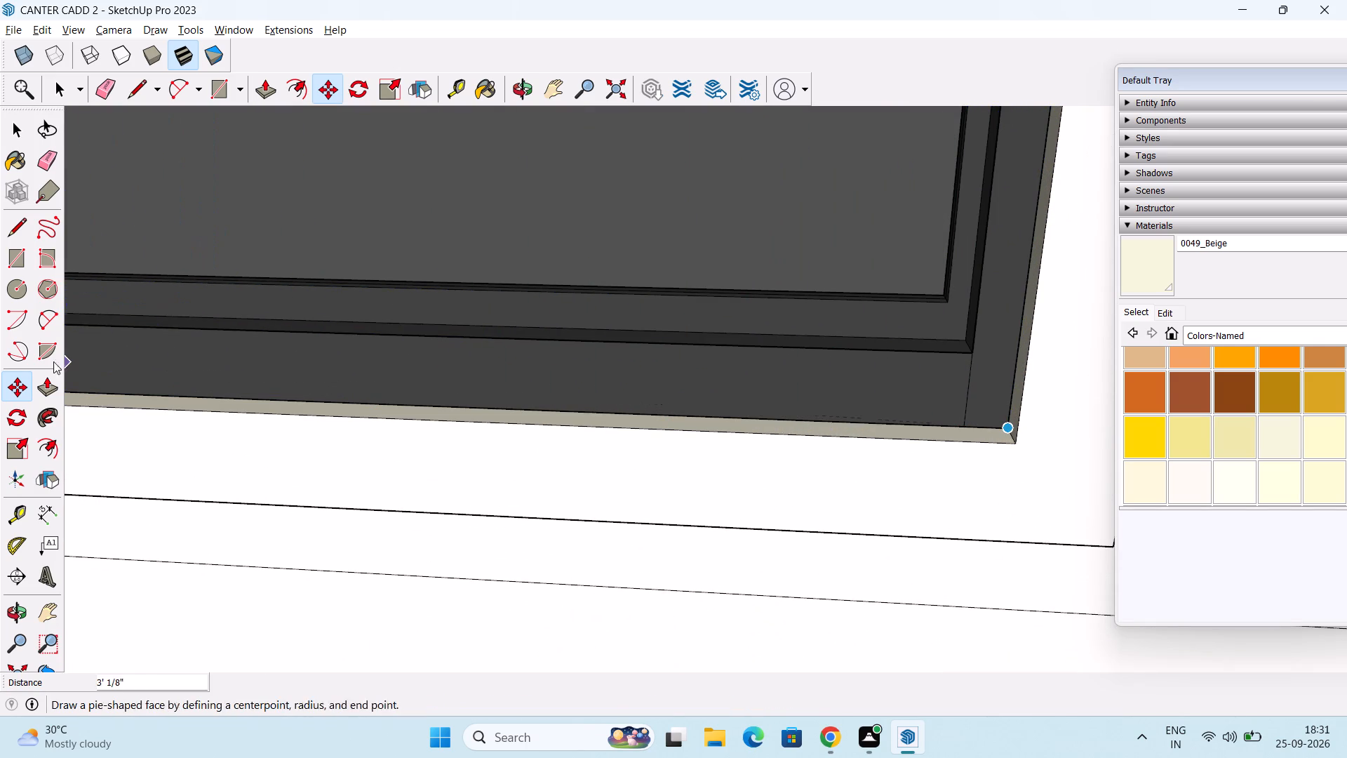
scroll(5, 359, down, 9)
middle_drag(27, 380, 871, 330)
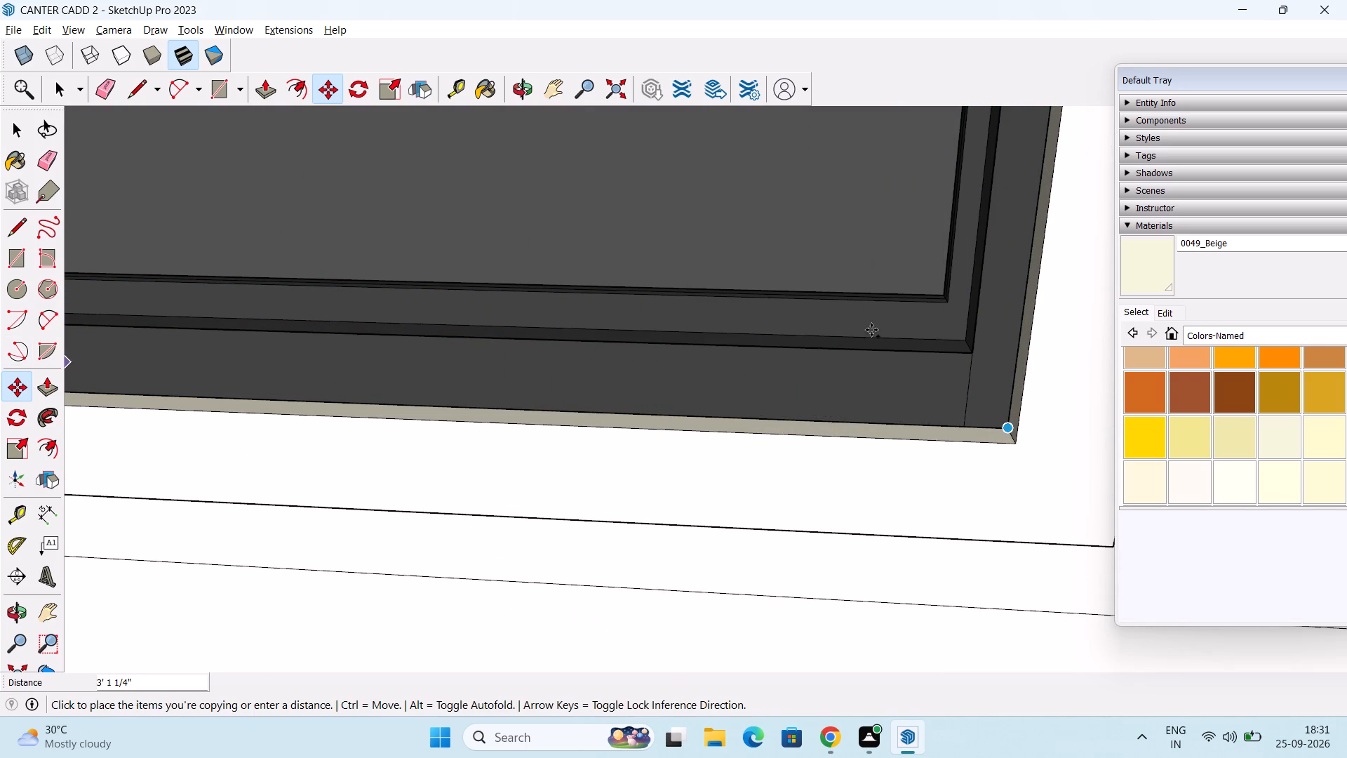
scroll(767, 357, down, 11)
scroll(368, 338, down, 9)
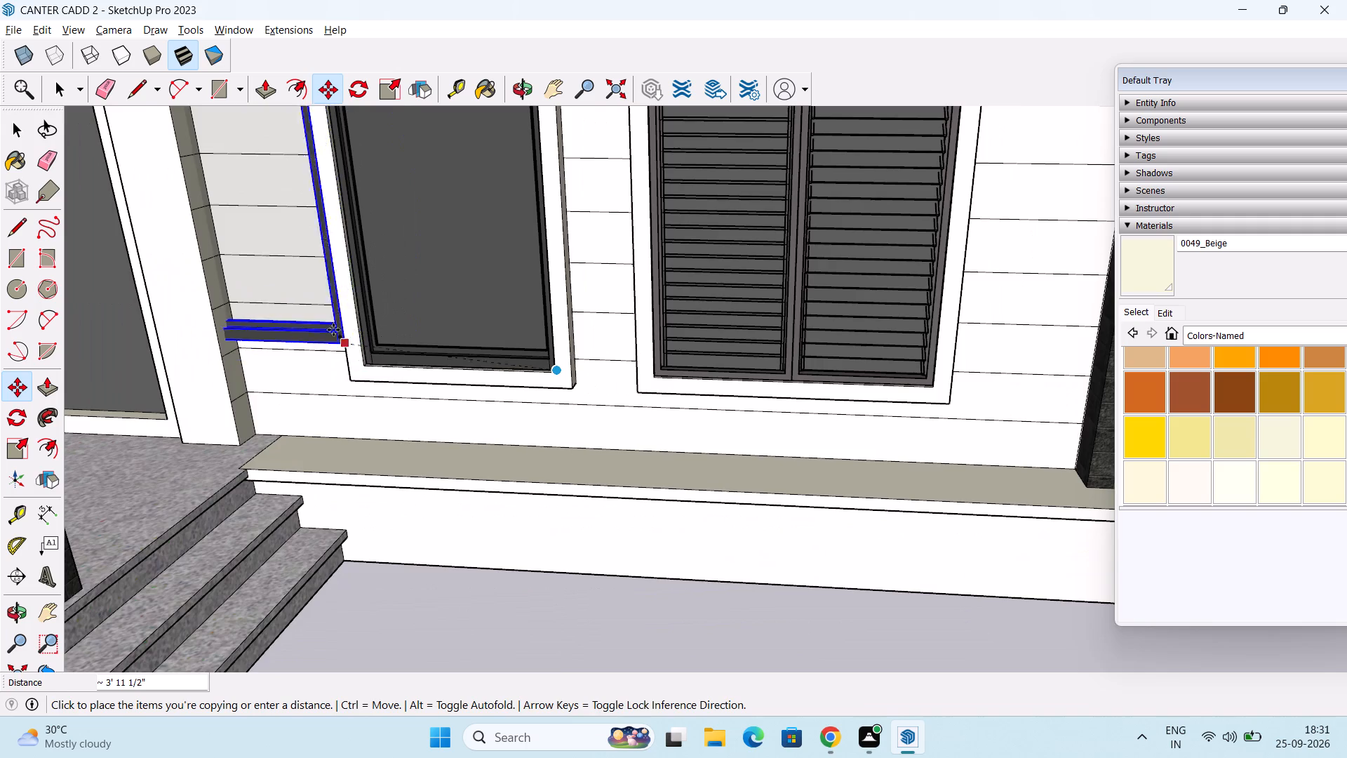
middle_drag(324, 318, 1346, 312)
scroll(579, 300, up, 5)
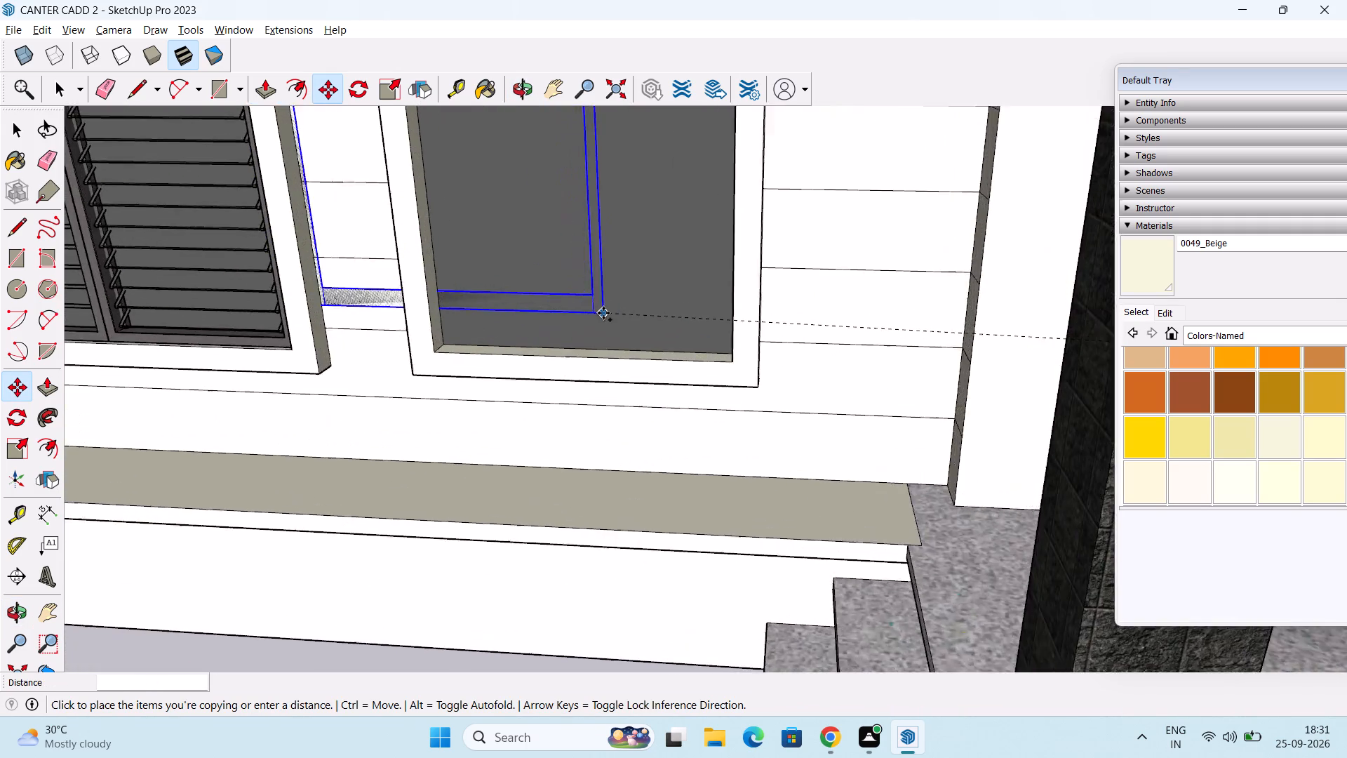
scroll(603, 313, up, 5)
middle_drag(629, 349, 805, 465)
scroll(782, 387, up, 3)
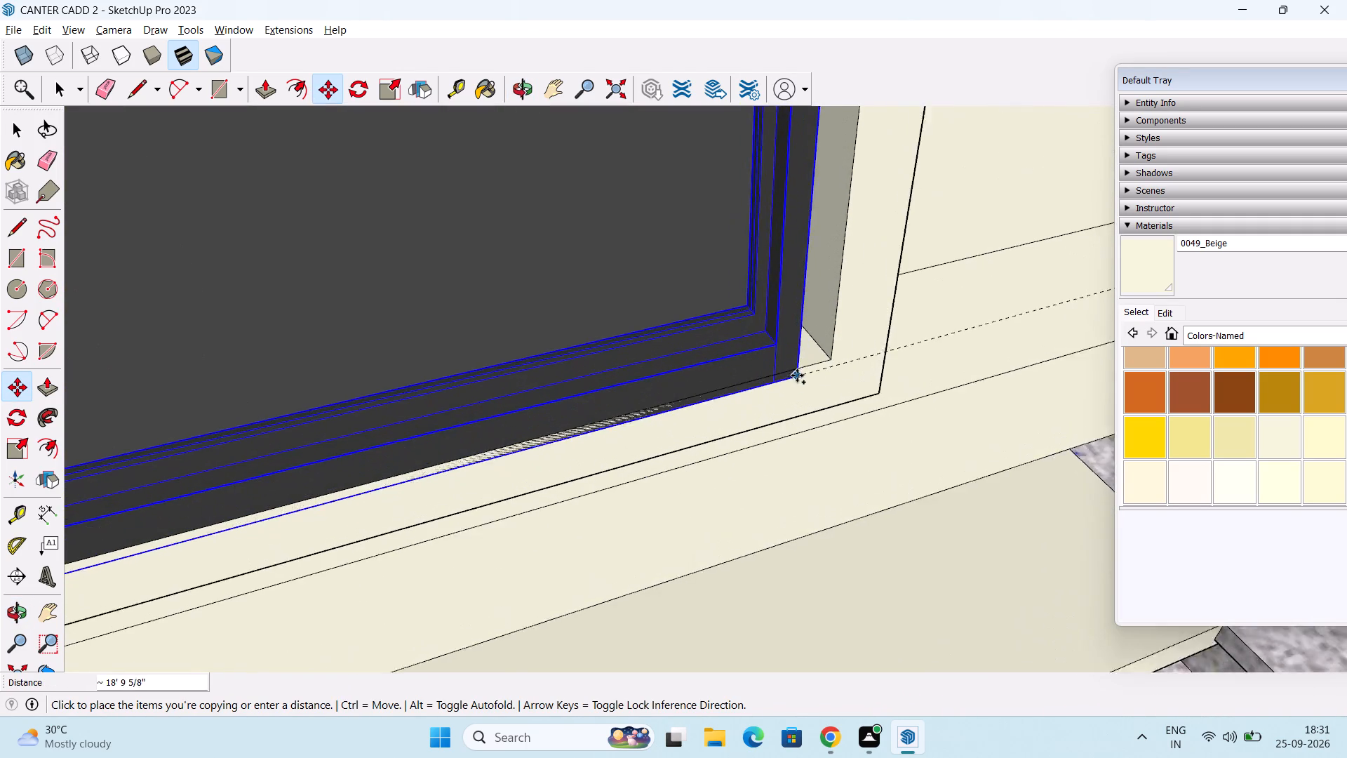
scroll(797, 375, up, 3)
click(821, 341)
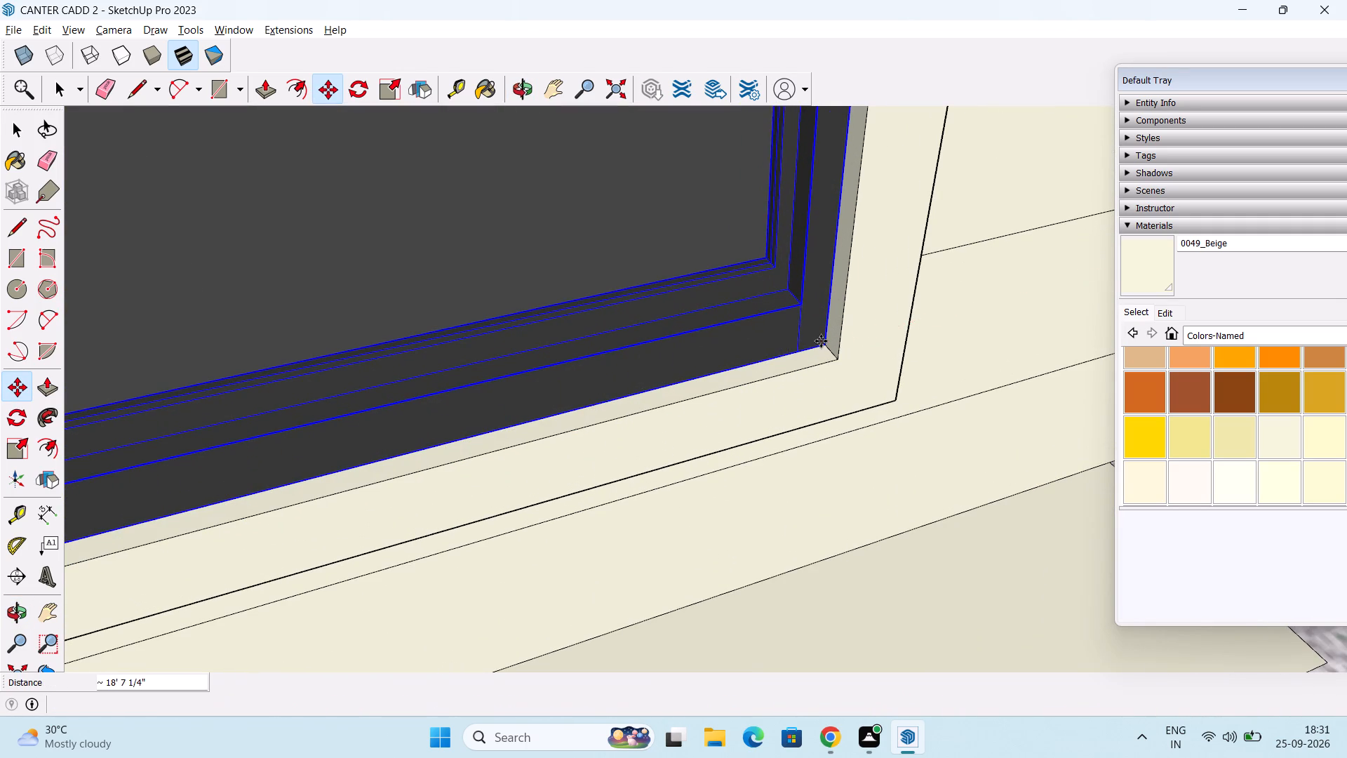
Copy the ground-floor window by its bottom corner 10' straight up into the upper-floor opening above it.
scroll(821, 341, down, 17)
middle_drag(822, 335, 811, 321)
scroll(831, 332, up, 8)
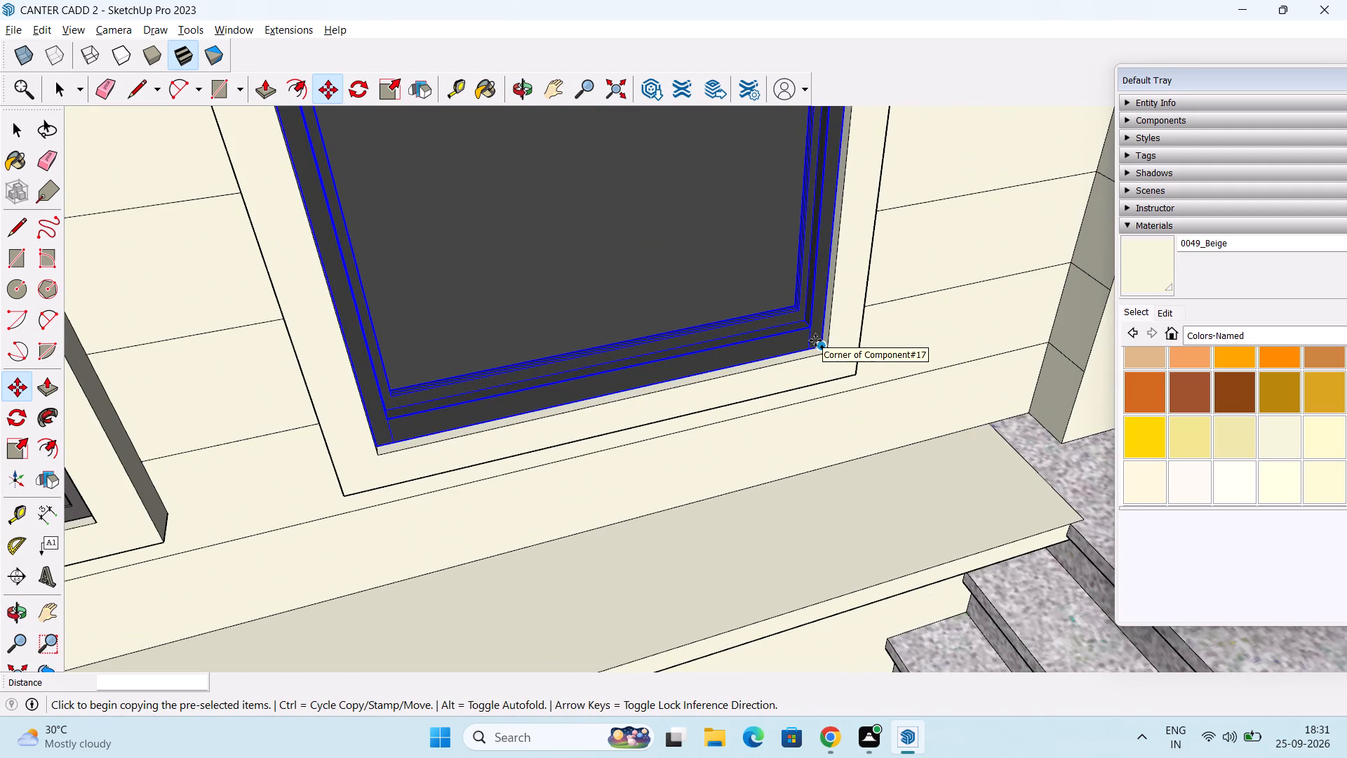
click(815, 340)
scroll(803, 121, down, 9)
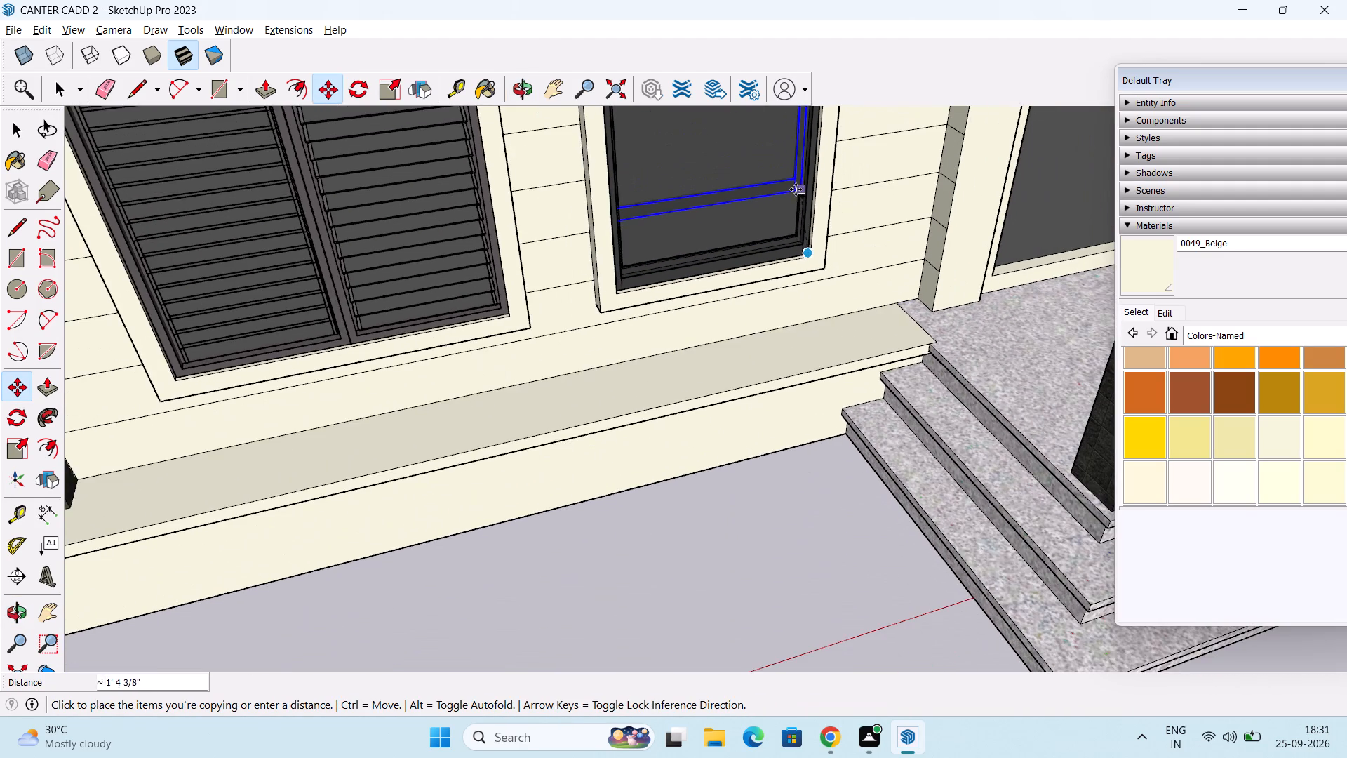
middle_drag(796, 189, 860, 632)
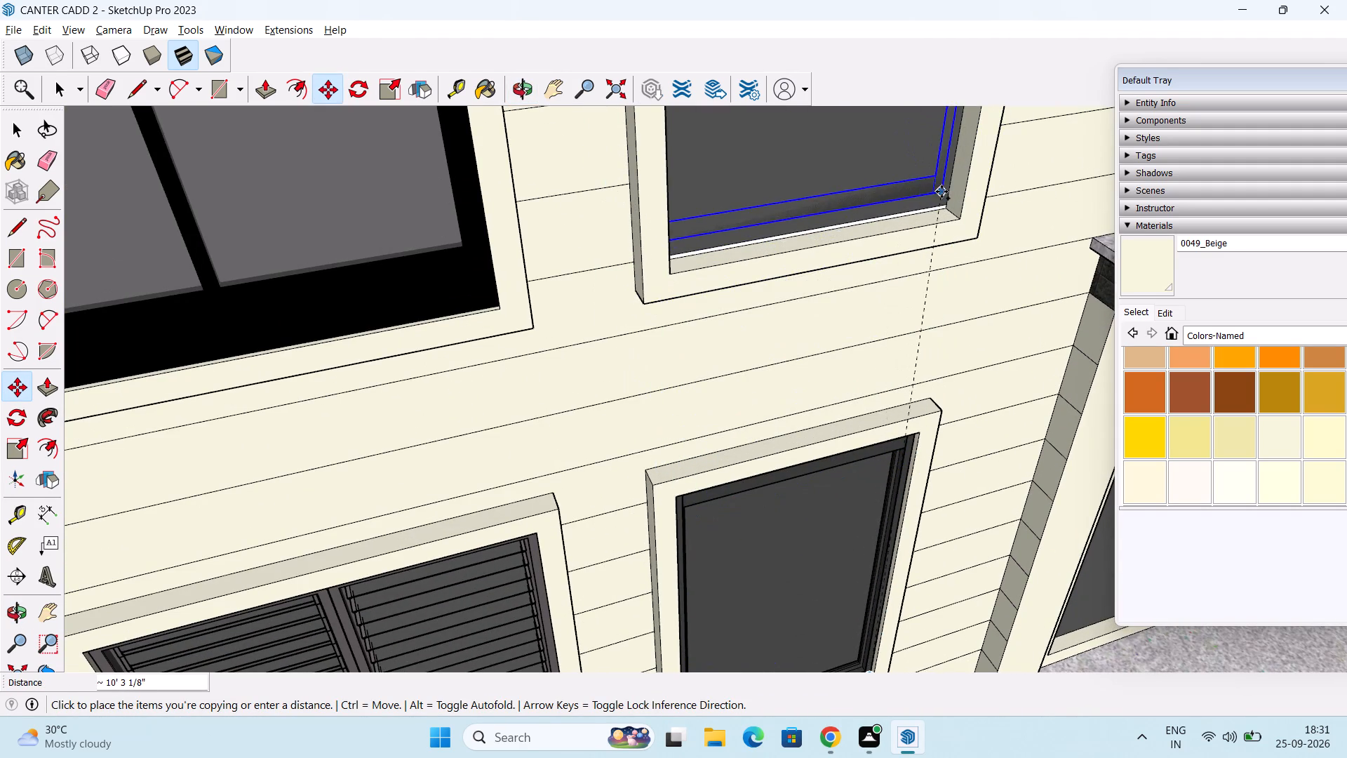
scroll(948, 199, up, 5)
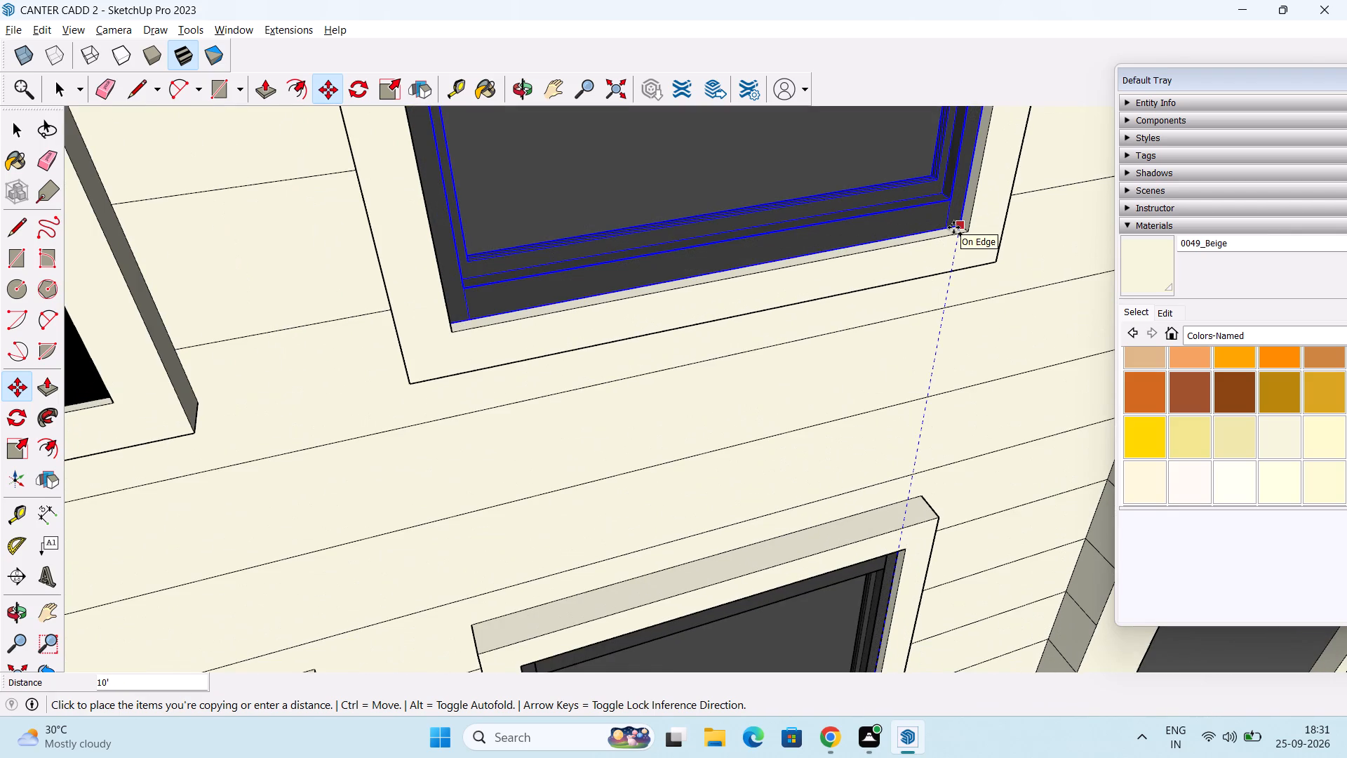
click(953, 227)
Copy the newly placed upper-floor window by its bottom corner about 27' 11 13/16" out to the open ground in front of the house.
scroll(945, 251, down, 12)
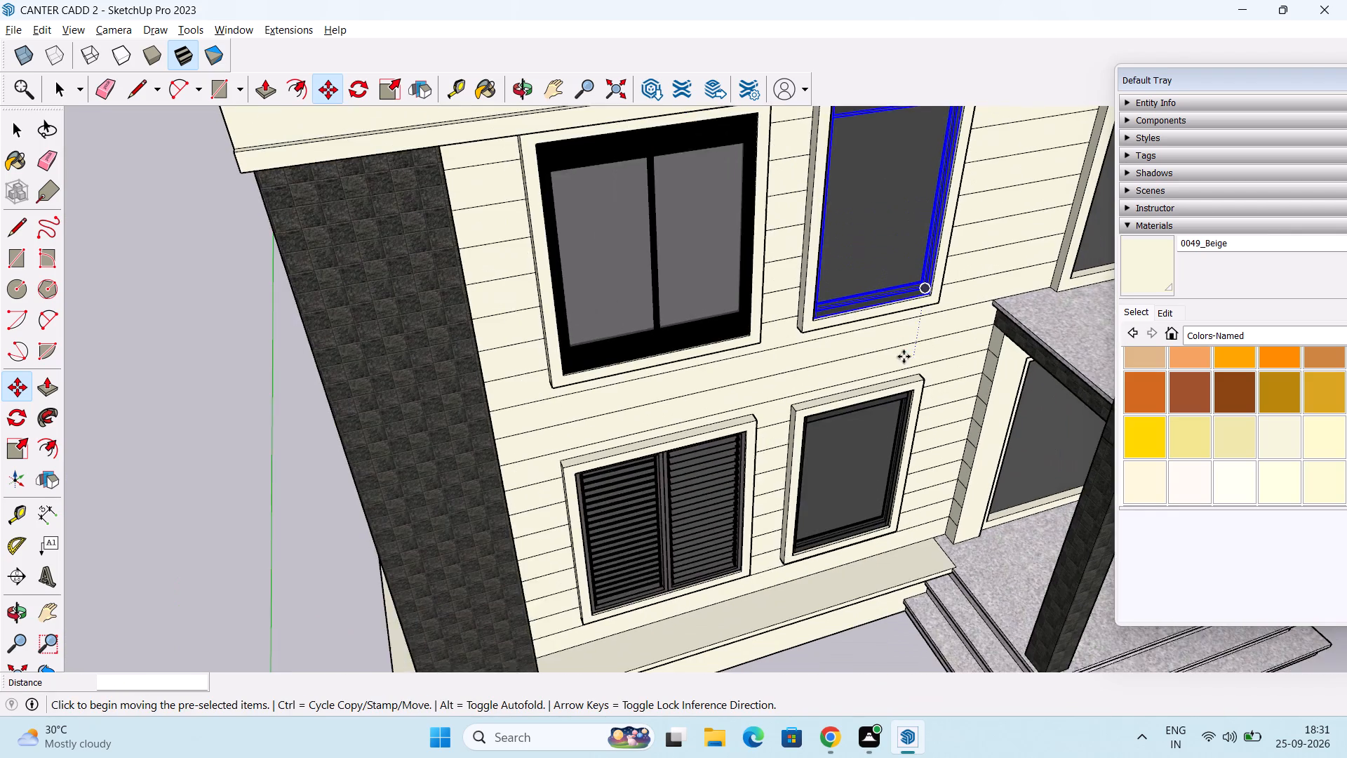
scroll(904, 357, down, 4)
middle_drag(899, 394, 563, 178)
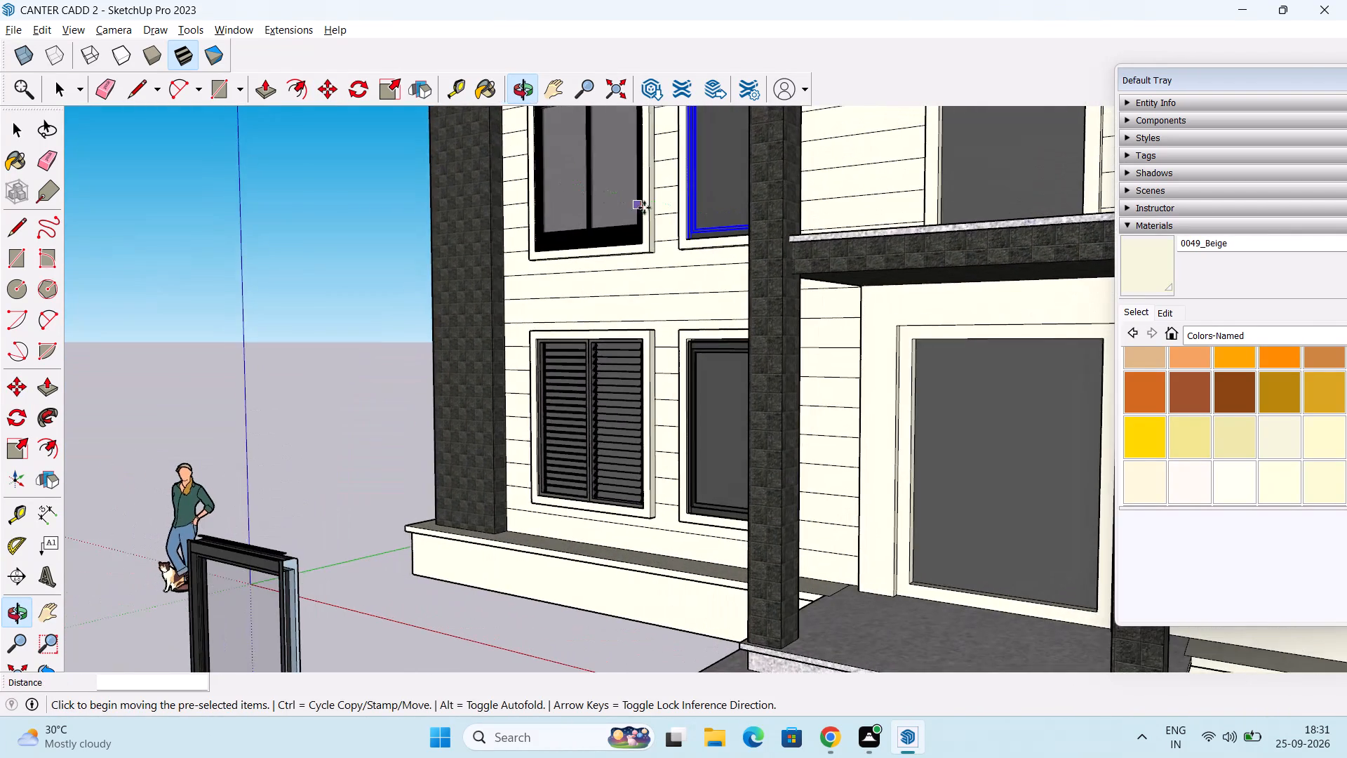
scroll(645, 208, down, 3)
scroll(673, 333, down, 2)
middle_drag(792, 396, 805, 439)
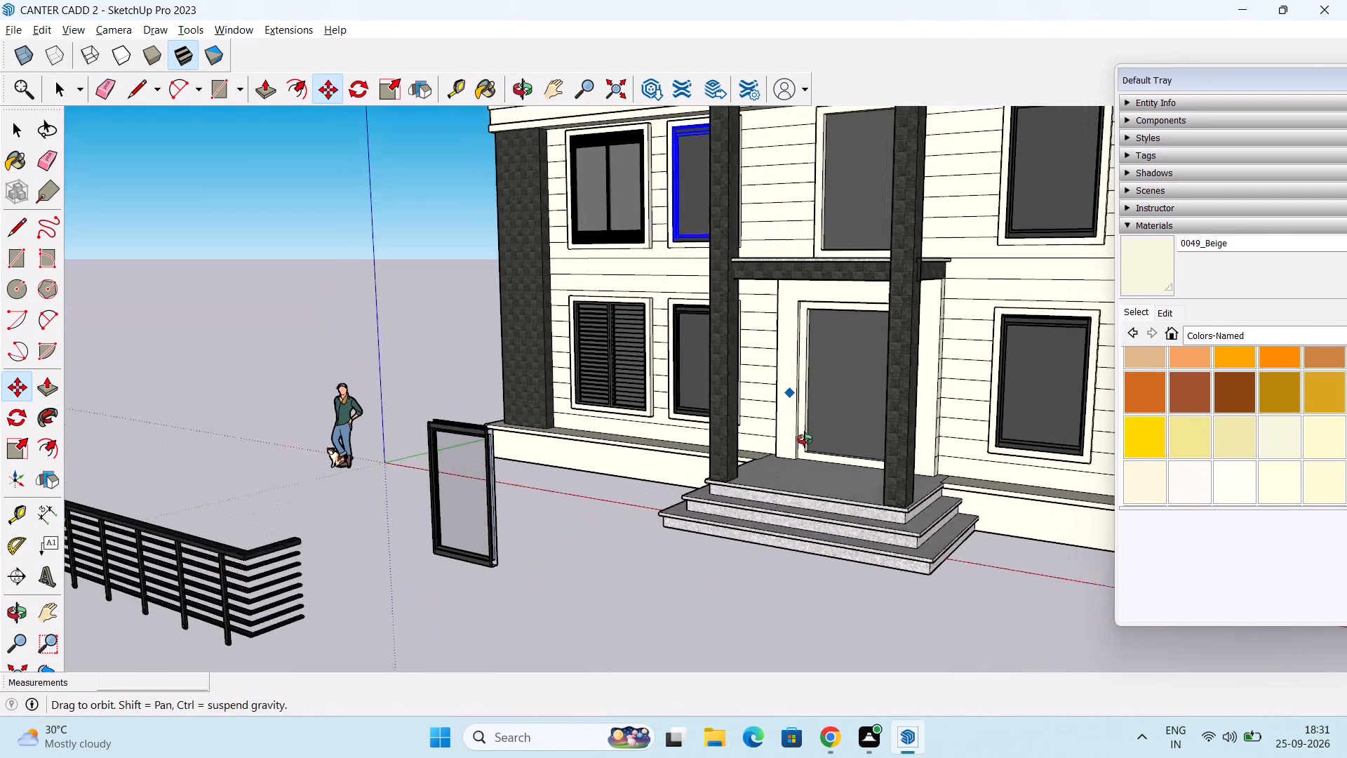
middle_drag(805, 439, 805, 441)
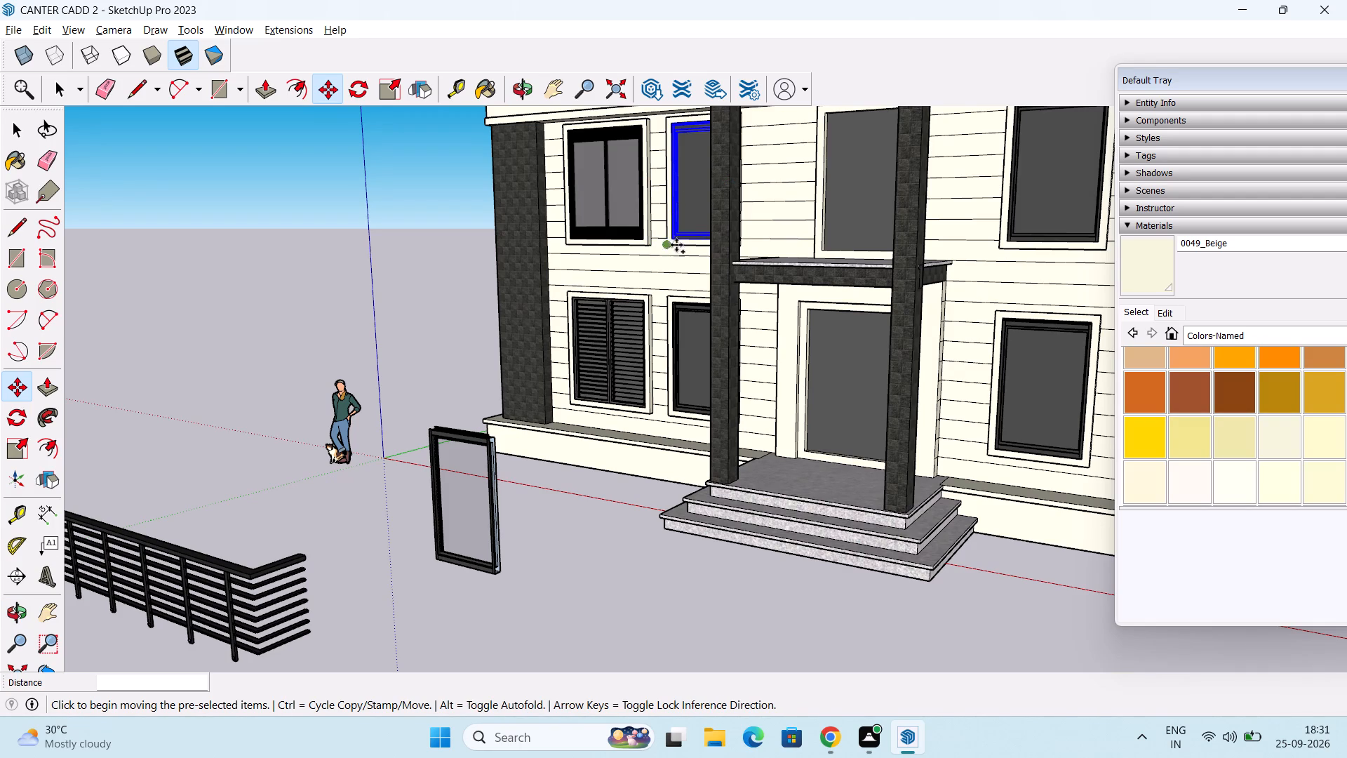
click(677, 237)
scroll(1031, 629, down, 3)
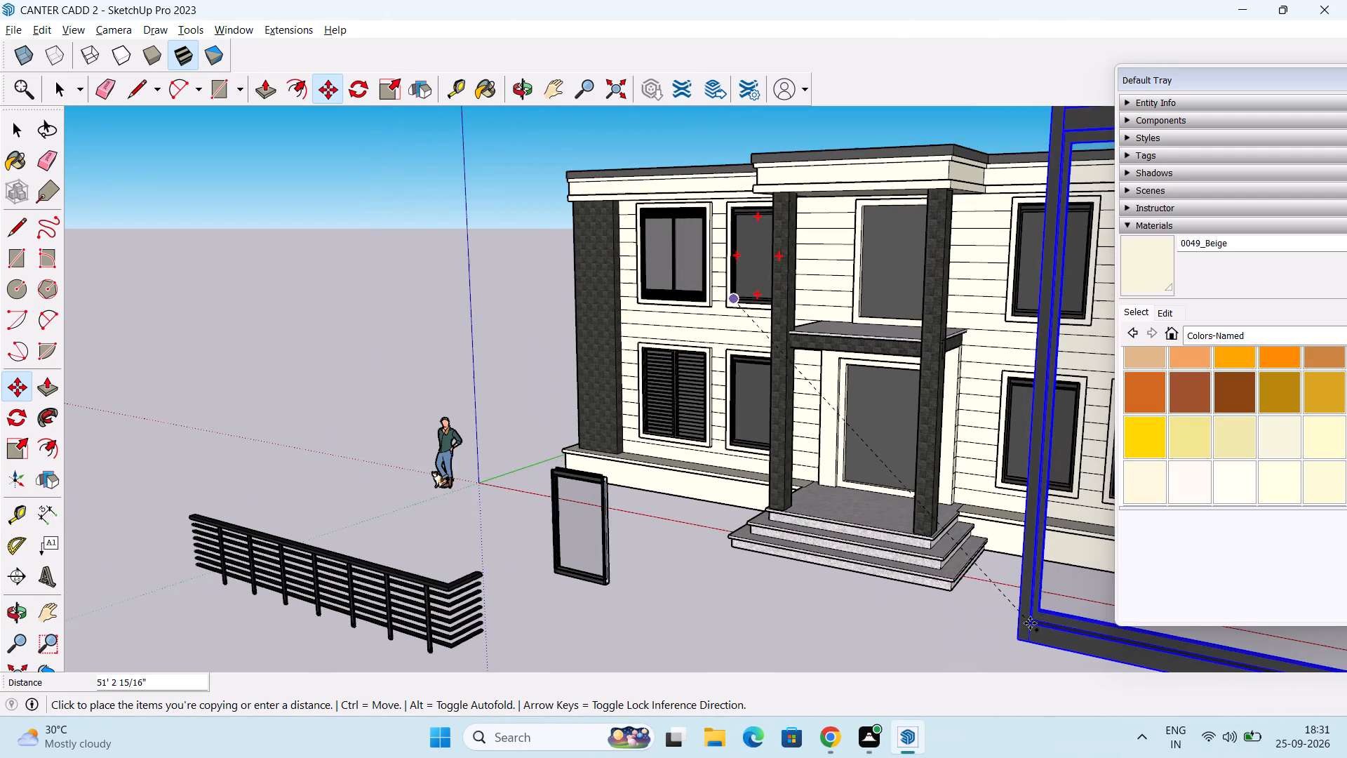
middle_drag(1030, 622, 681, 503)
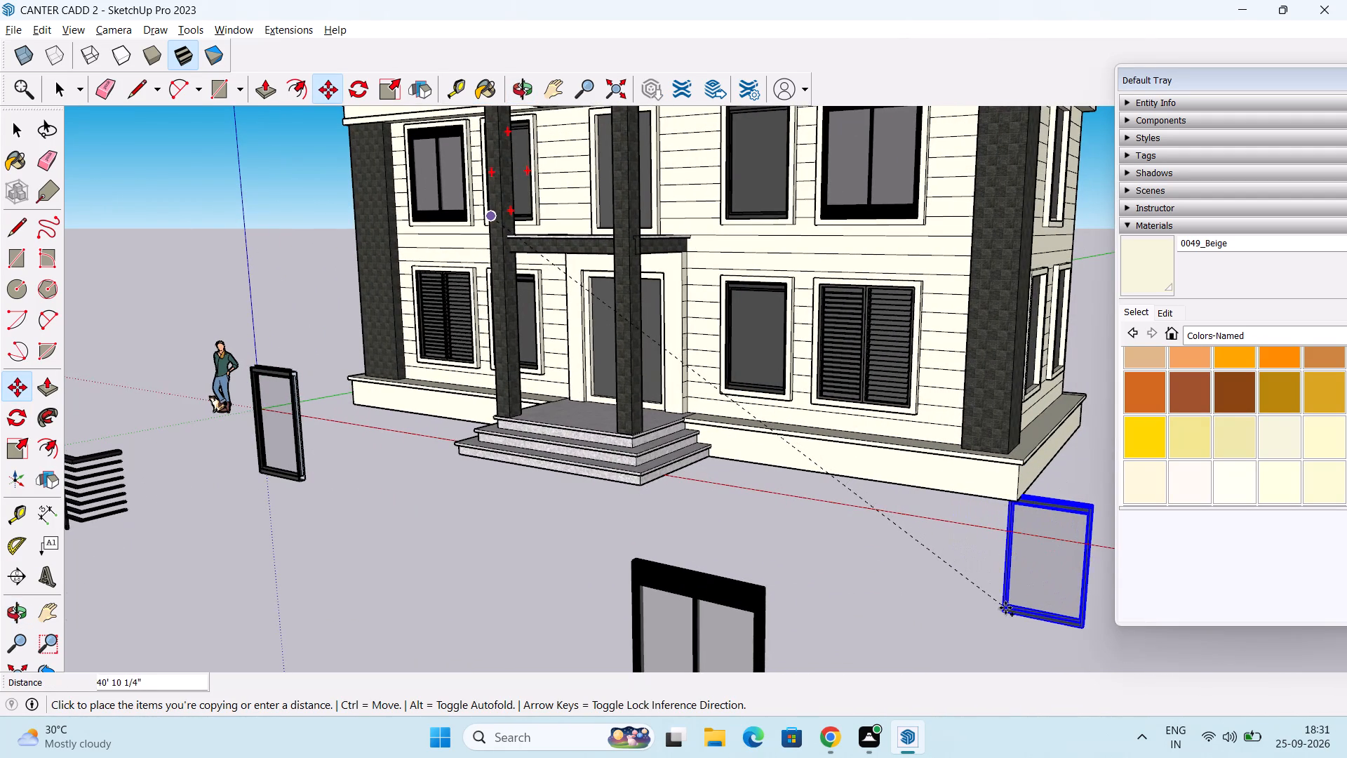
middle_drag(1005, 608, 362, 586)
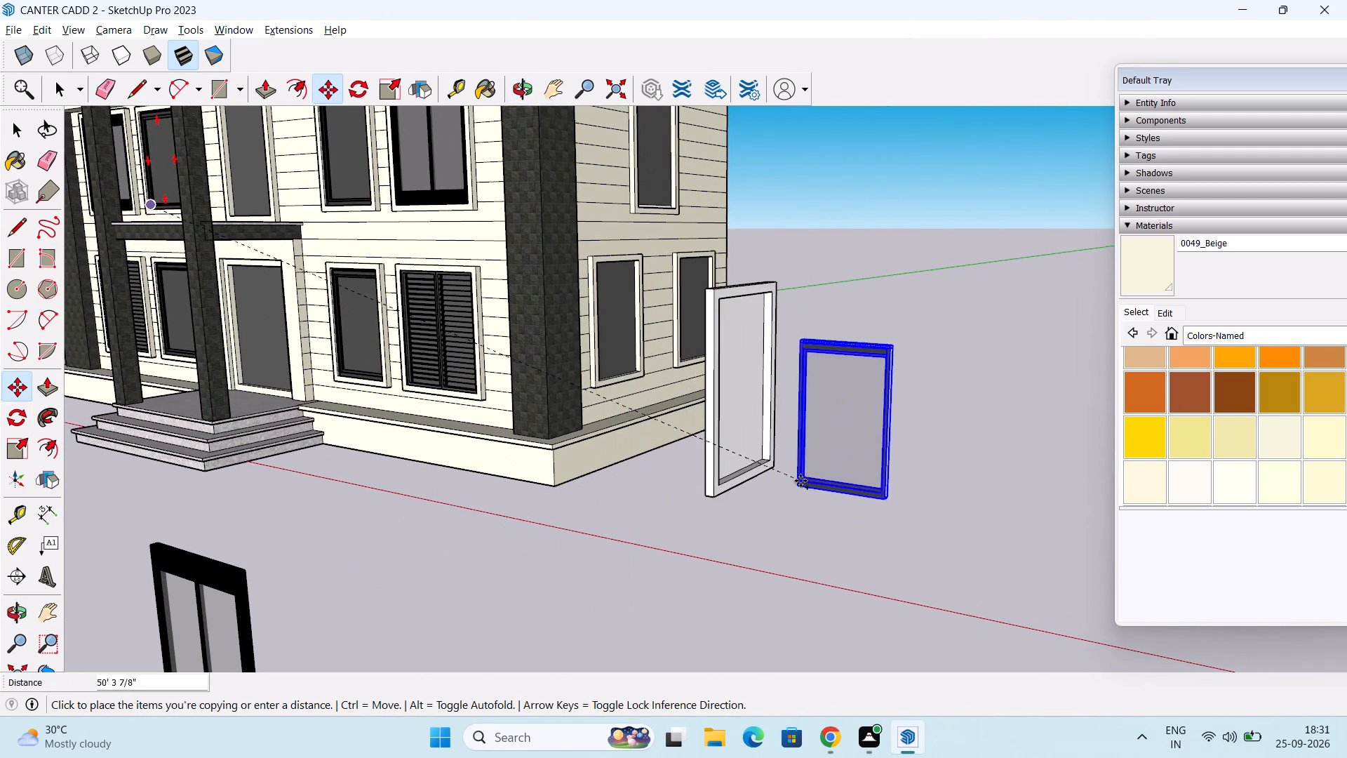
middle_drag(801, 481, 500, 589)
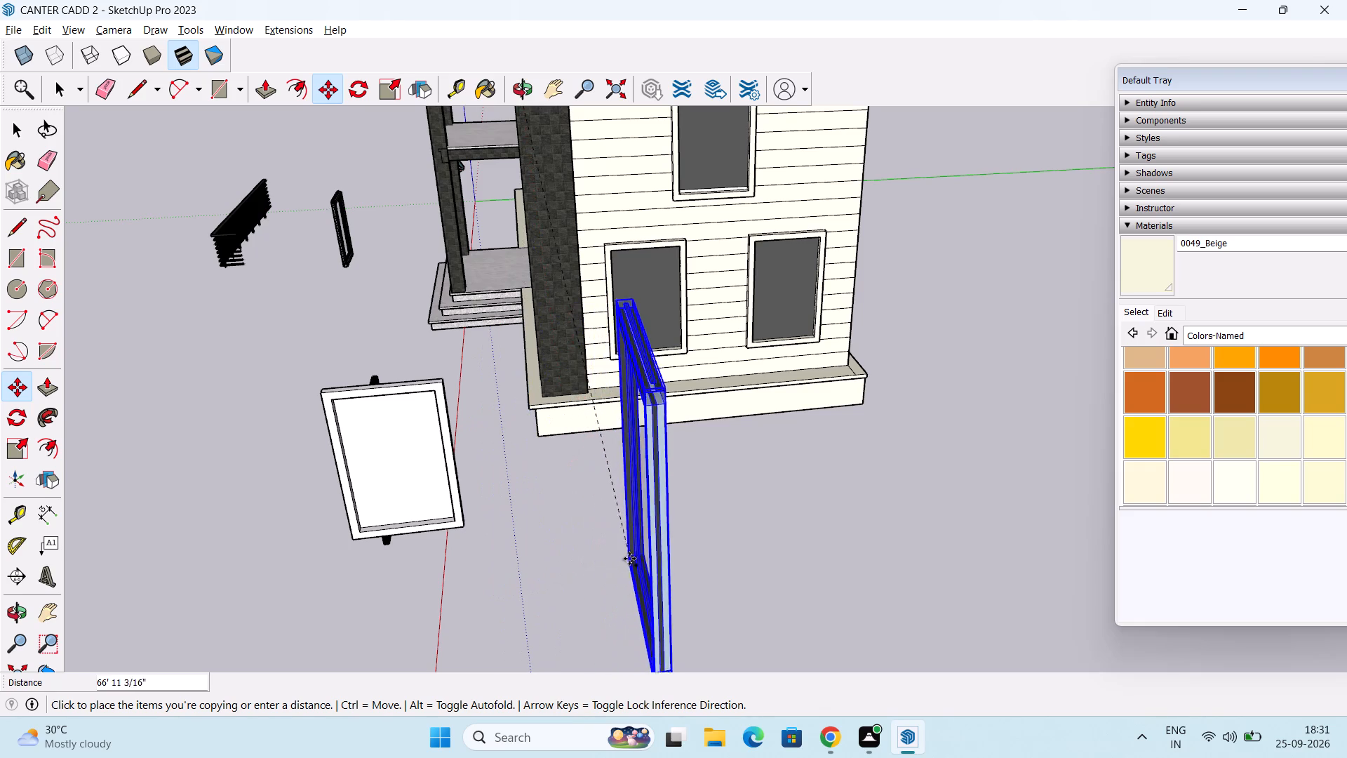
middle_drag(627, 558, 663, 321)
middle_drag(706, 388, 664, 498)
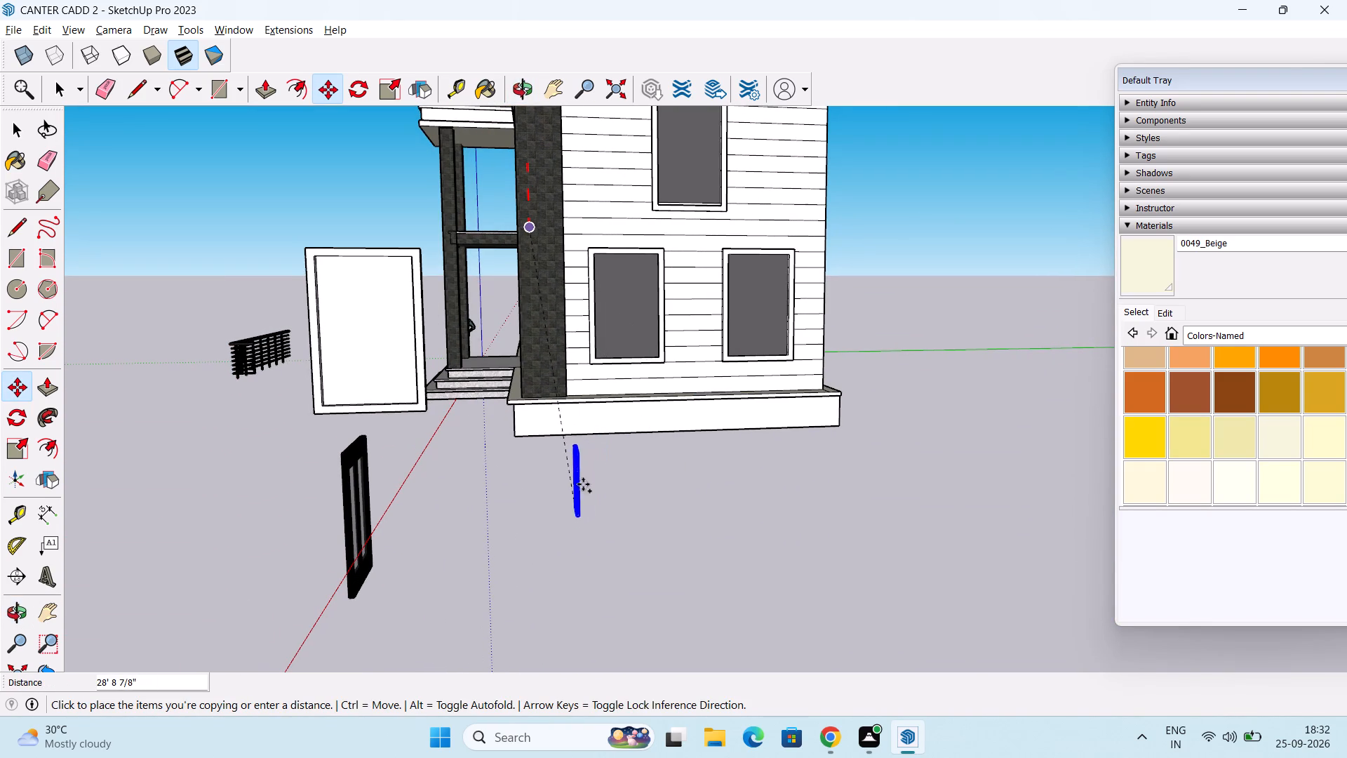
click(521, 508)
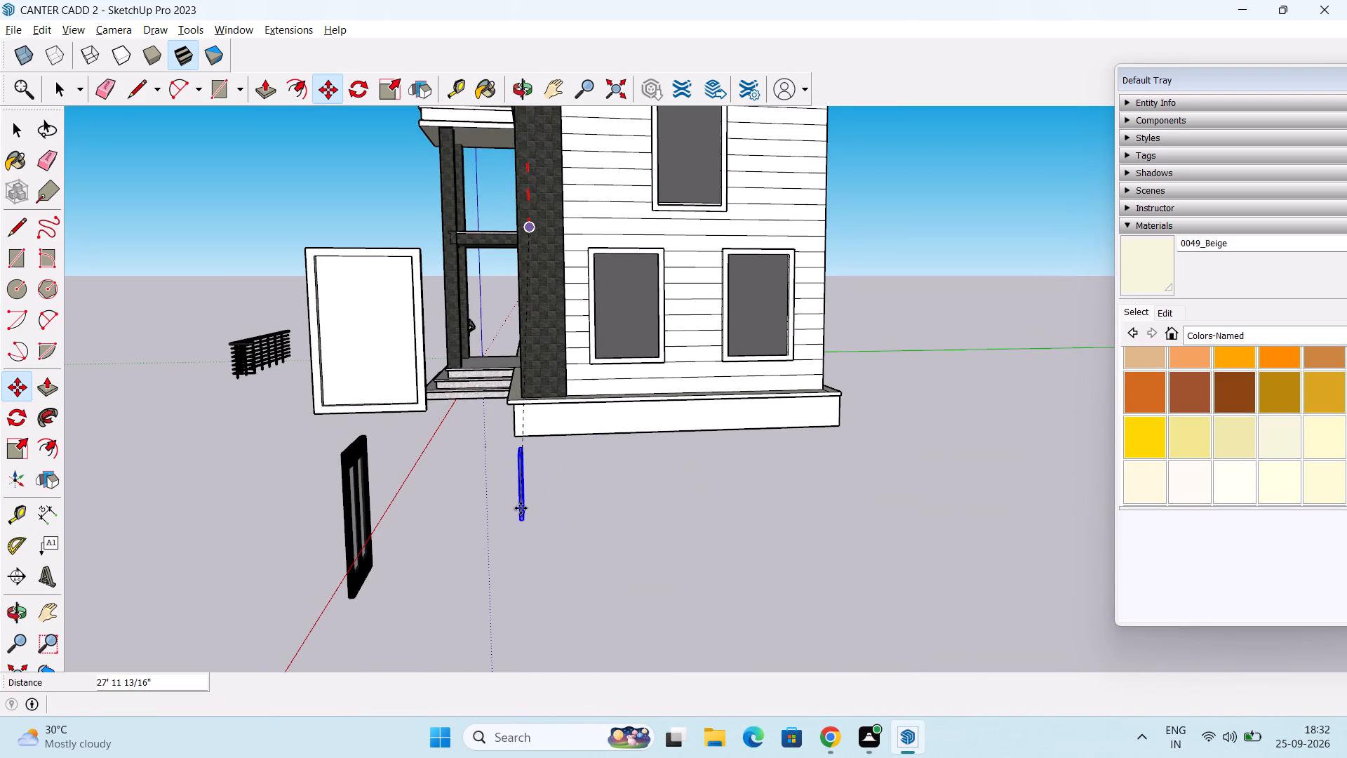
Move the loose window copy about 51' 6 11/16" to the open area beyond the house's side wall.
middle_drag(529, 508, 562, 511)
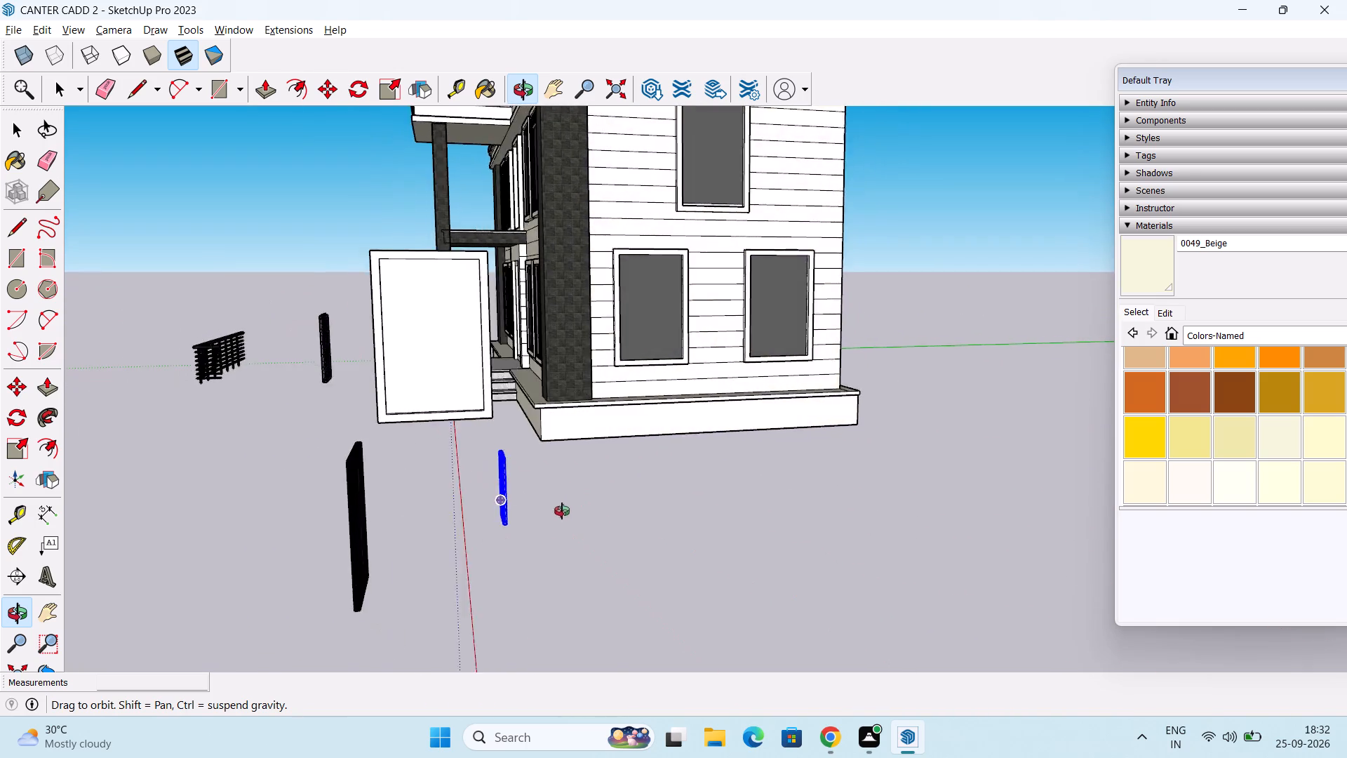
middle_drag(562, 511, 549, 482)
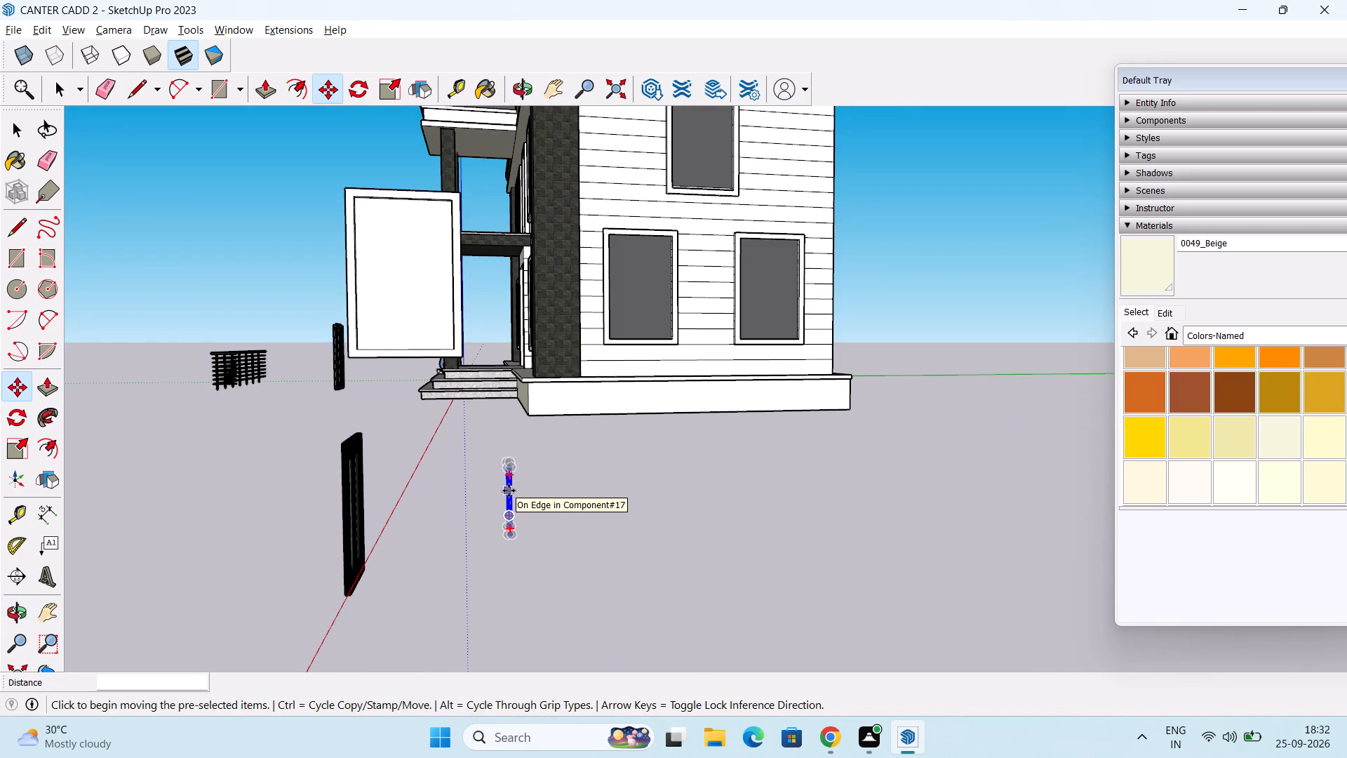
click(511, 470)
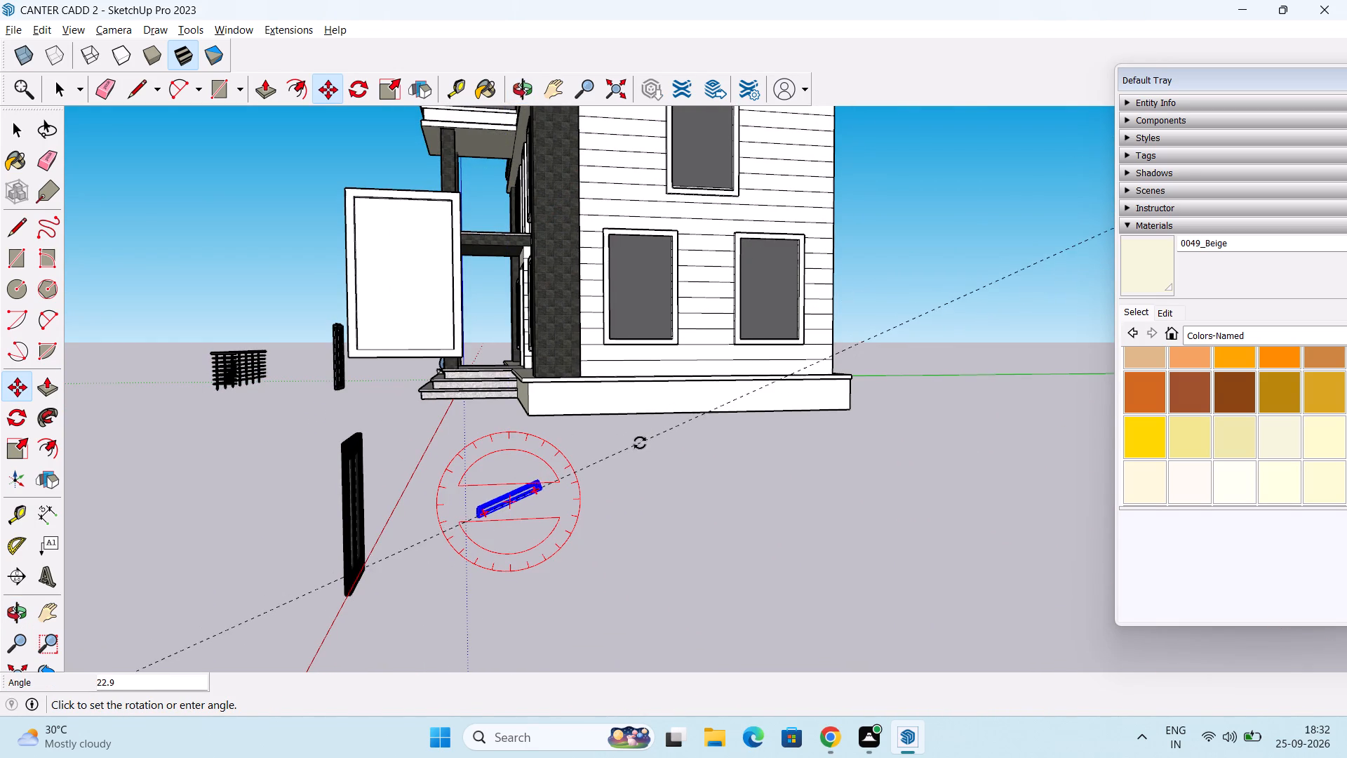
key(Escape)
click(513, 512)
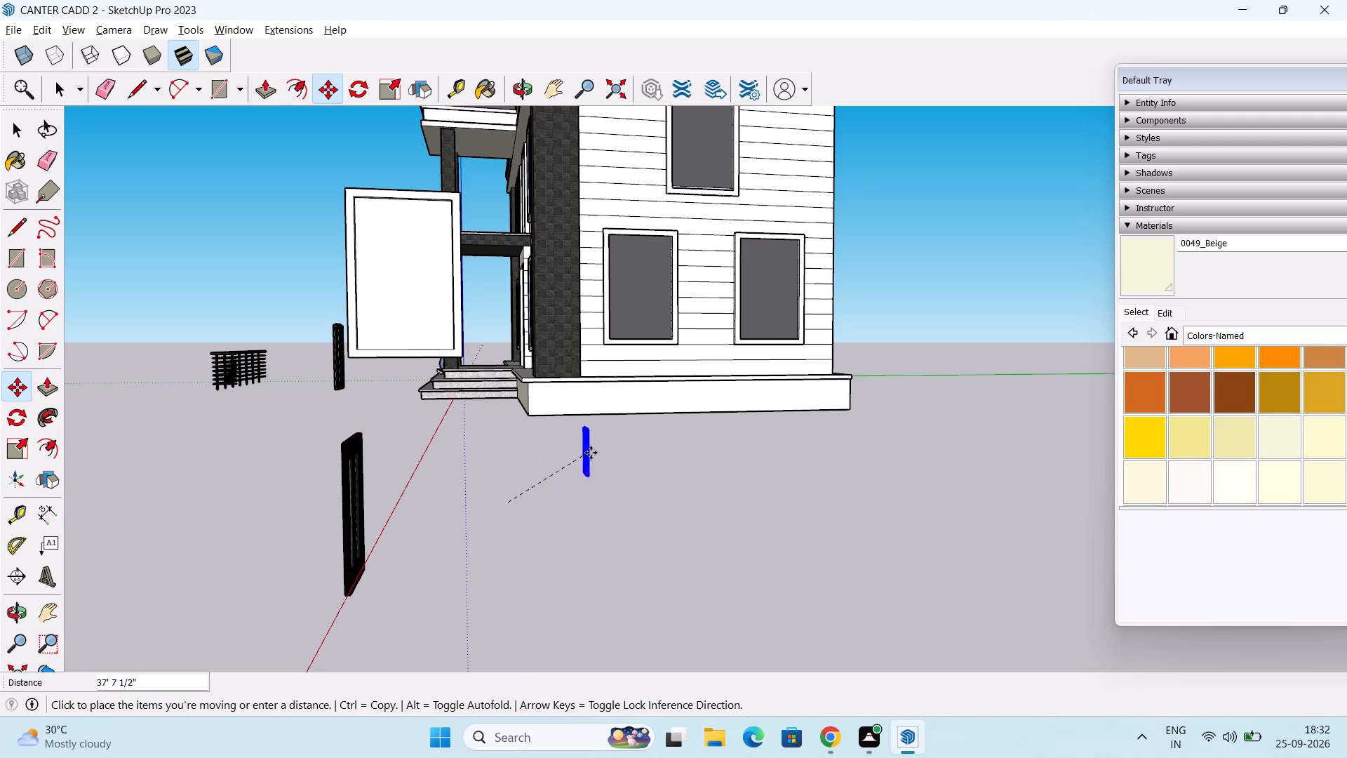
middle_drag(699, 418, 712, 542)
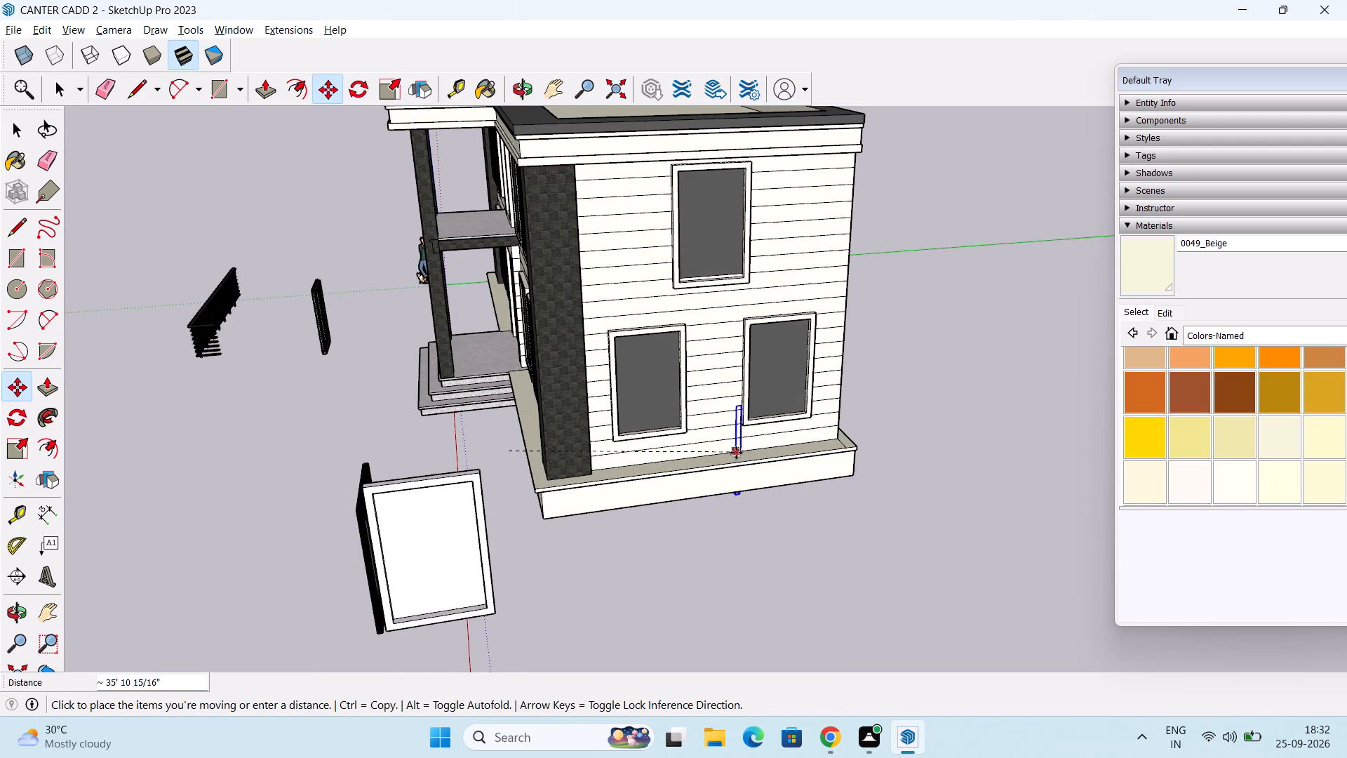
middle_drag(740, 436, 1104, 600)
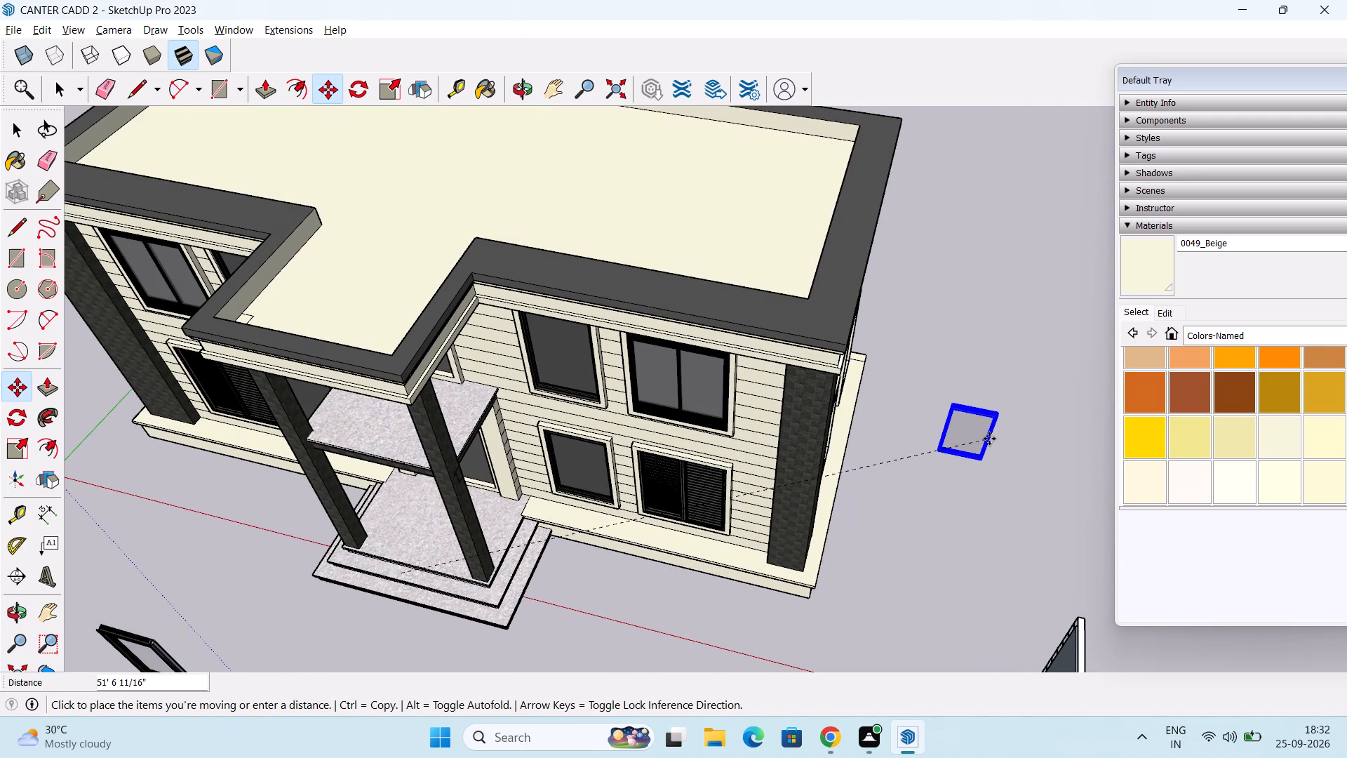
click(989, 439)
Raise the loose window copy straight up along the blue axis.
middle_drag(1005, 473, 930, 215)
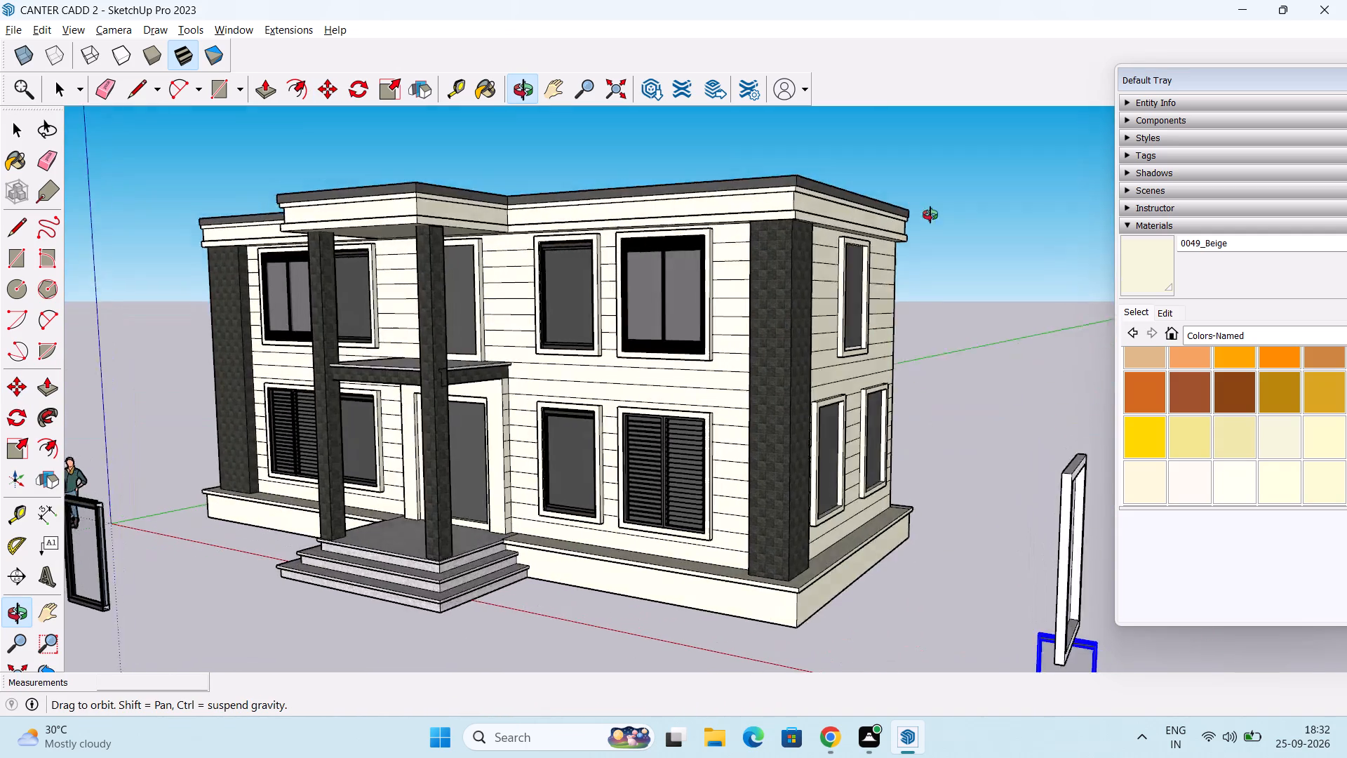
middle_drag(930, 215, 1033, 284)
click(993, 547)
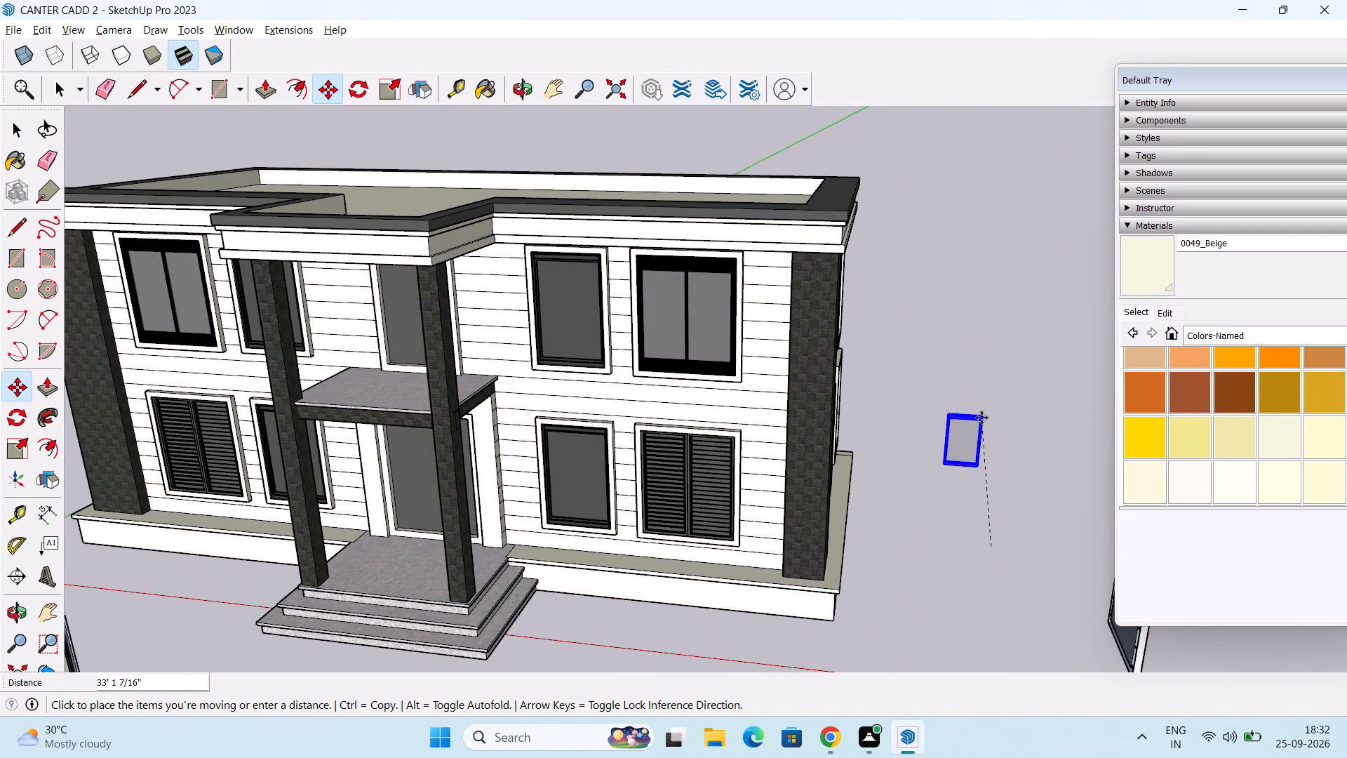
key(Up)
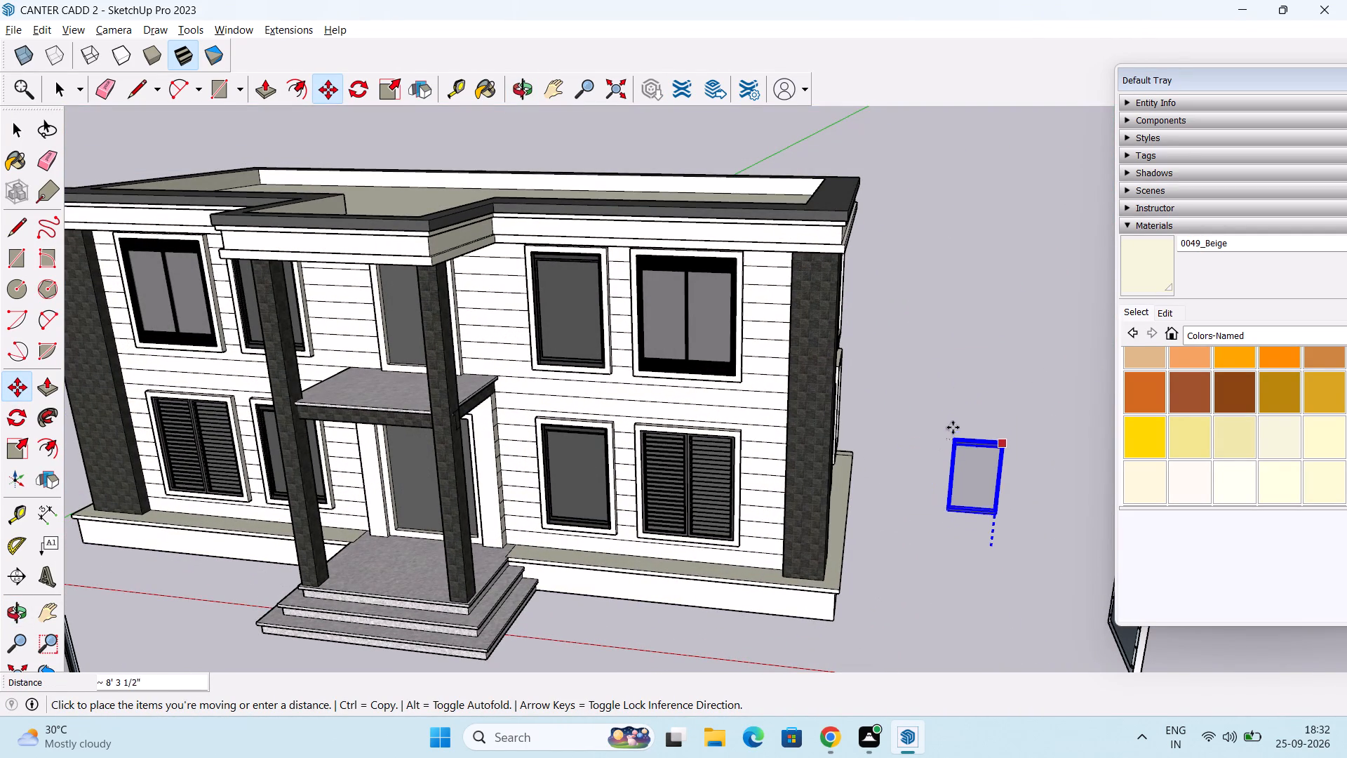
click(996, 337)
Move the loose window copy by its bottom corner about 17' 8 11/16" to the side facade near its ground-floor openings.
middle_drag(1016, 373, 739, 368)
scroll(780, 358, down, 5)
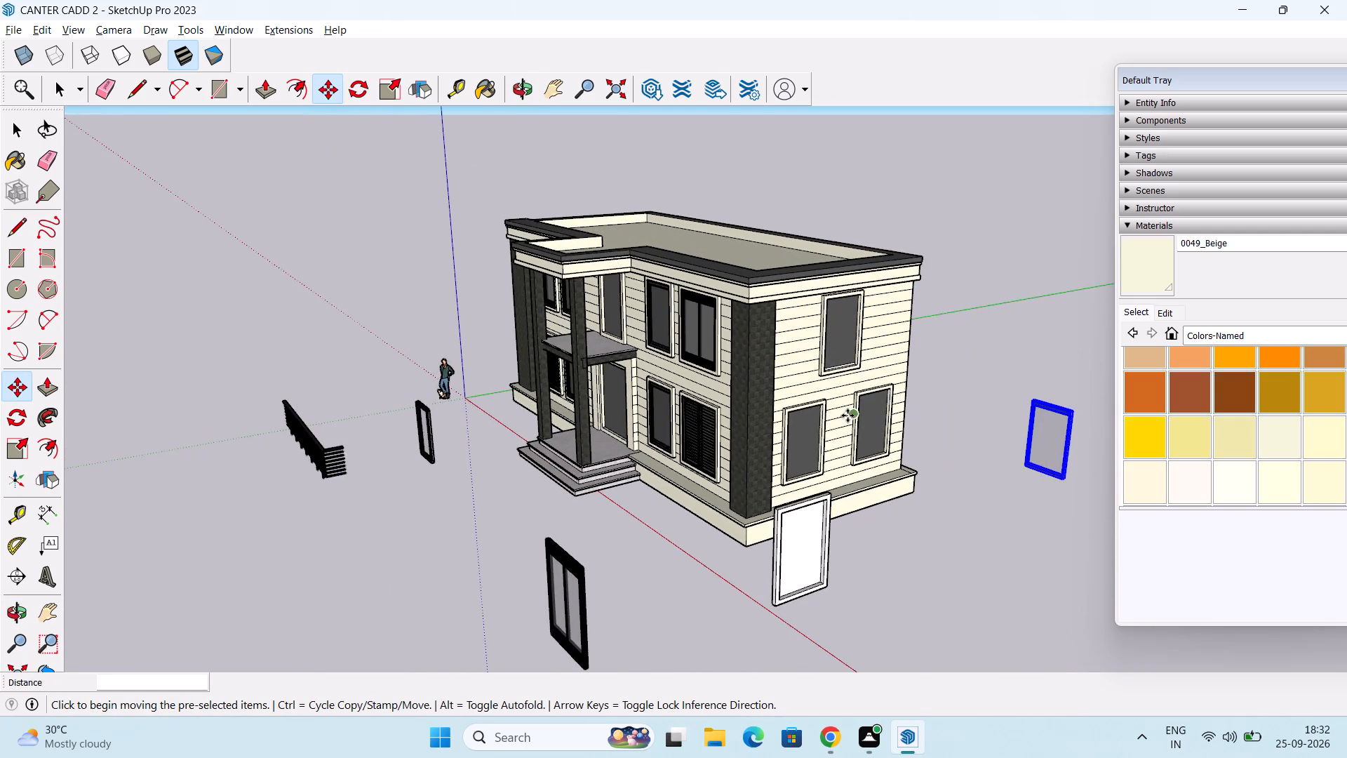
middle_drag(847, 415, 517, 408)
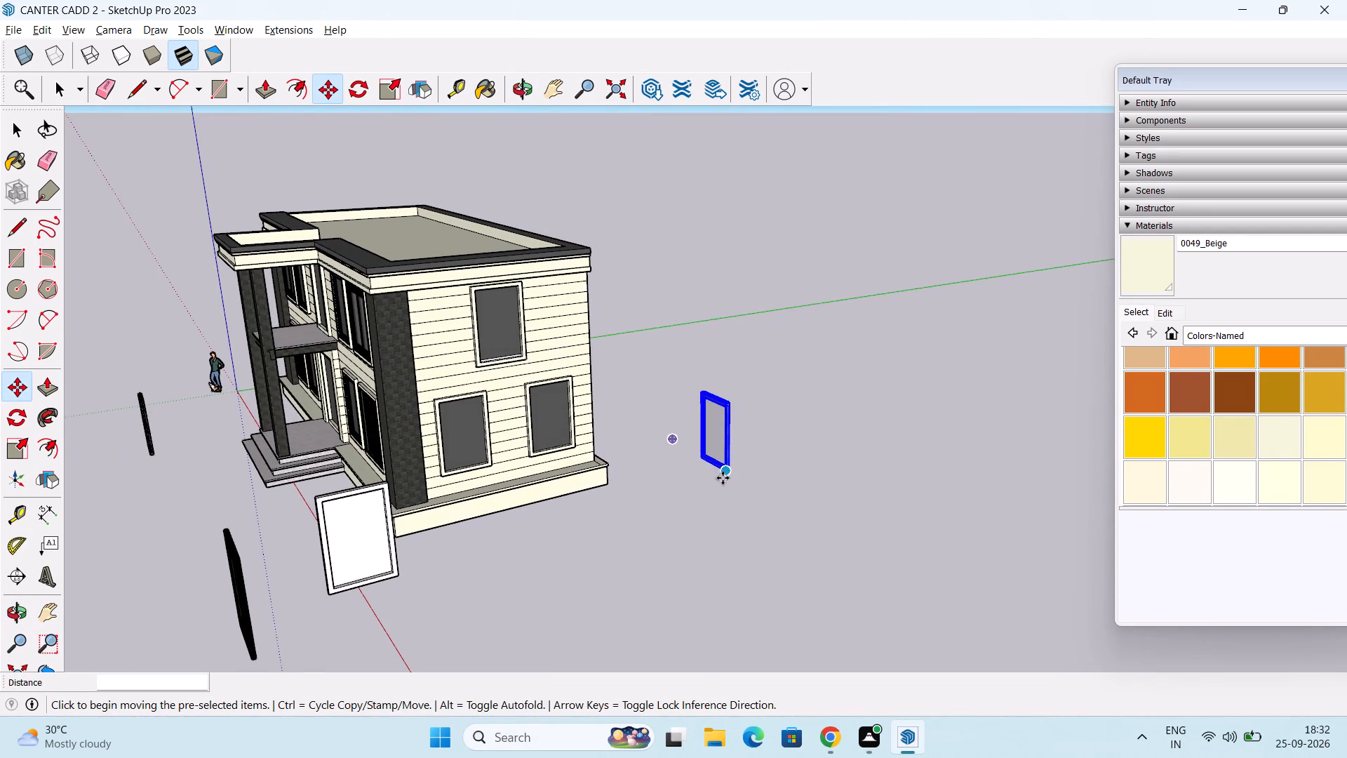
click(725, 475)
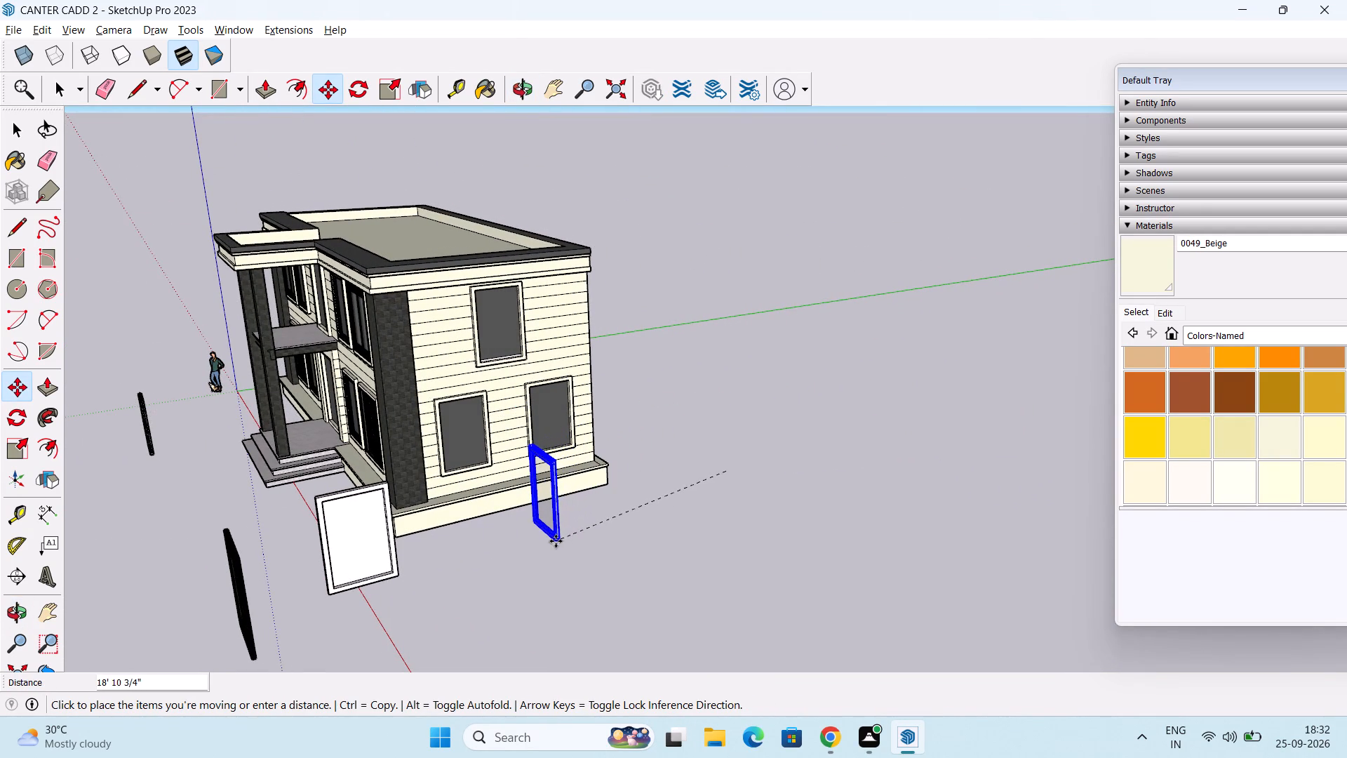
click(542, 519)
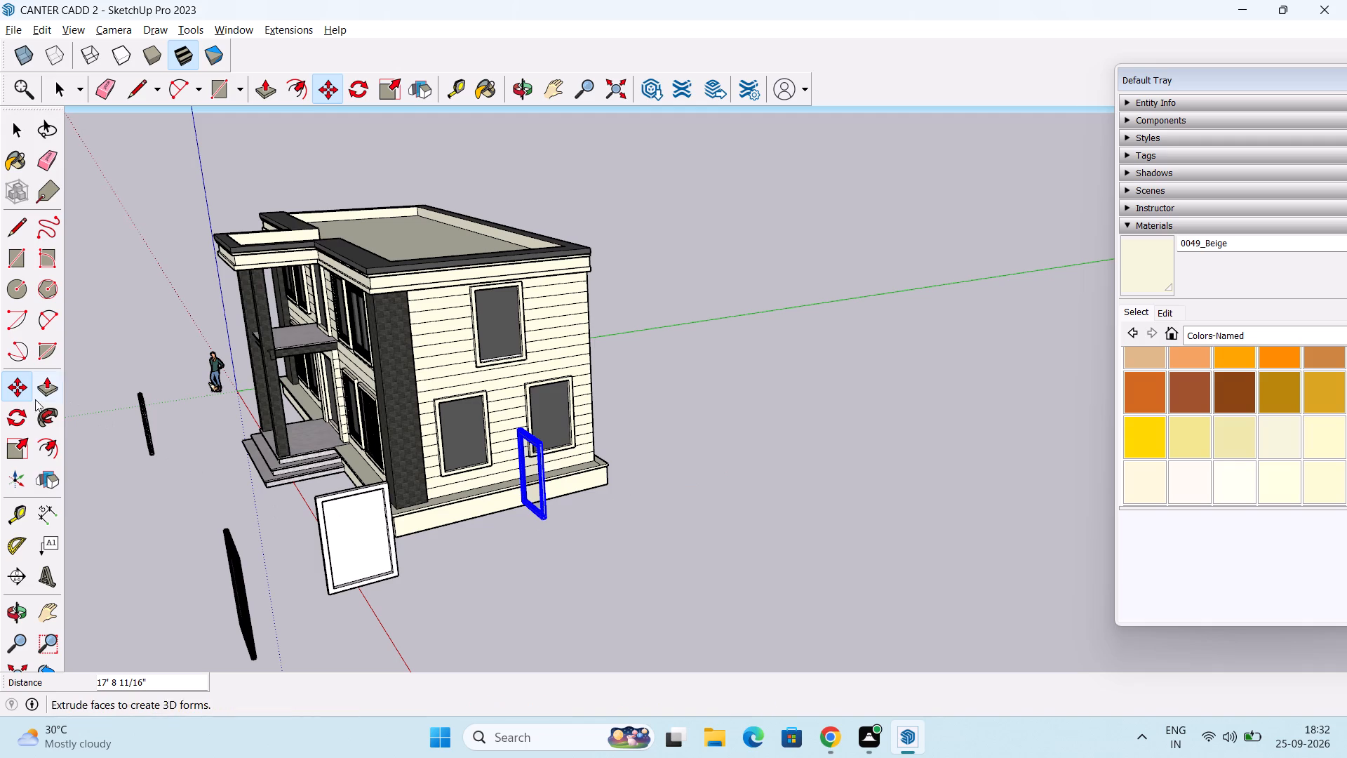
Rotate the window copy 90° about the vertical axis so it lies parallel to the side facade.
click(22, 418)
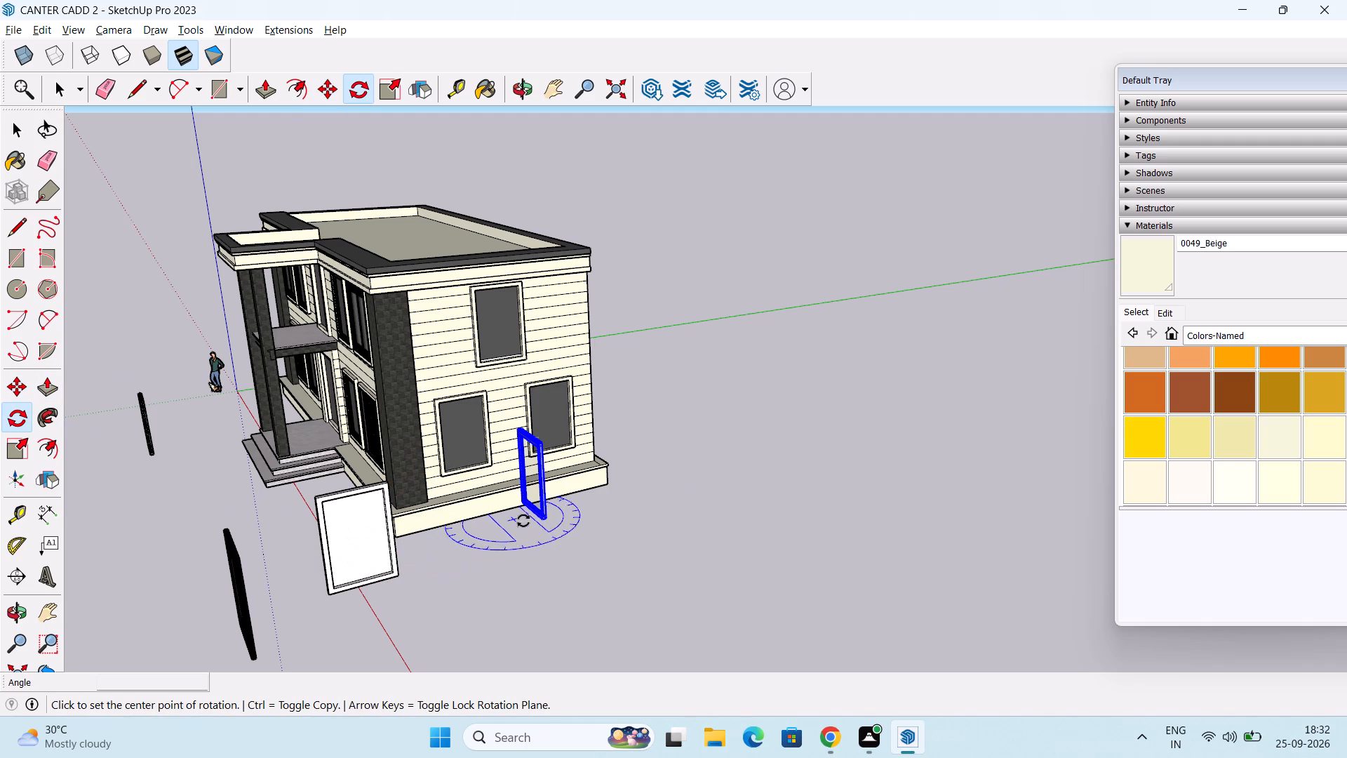
click(519, 521)
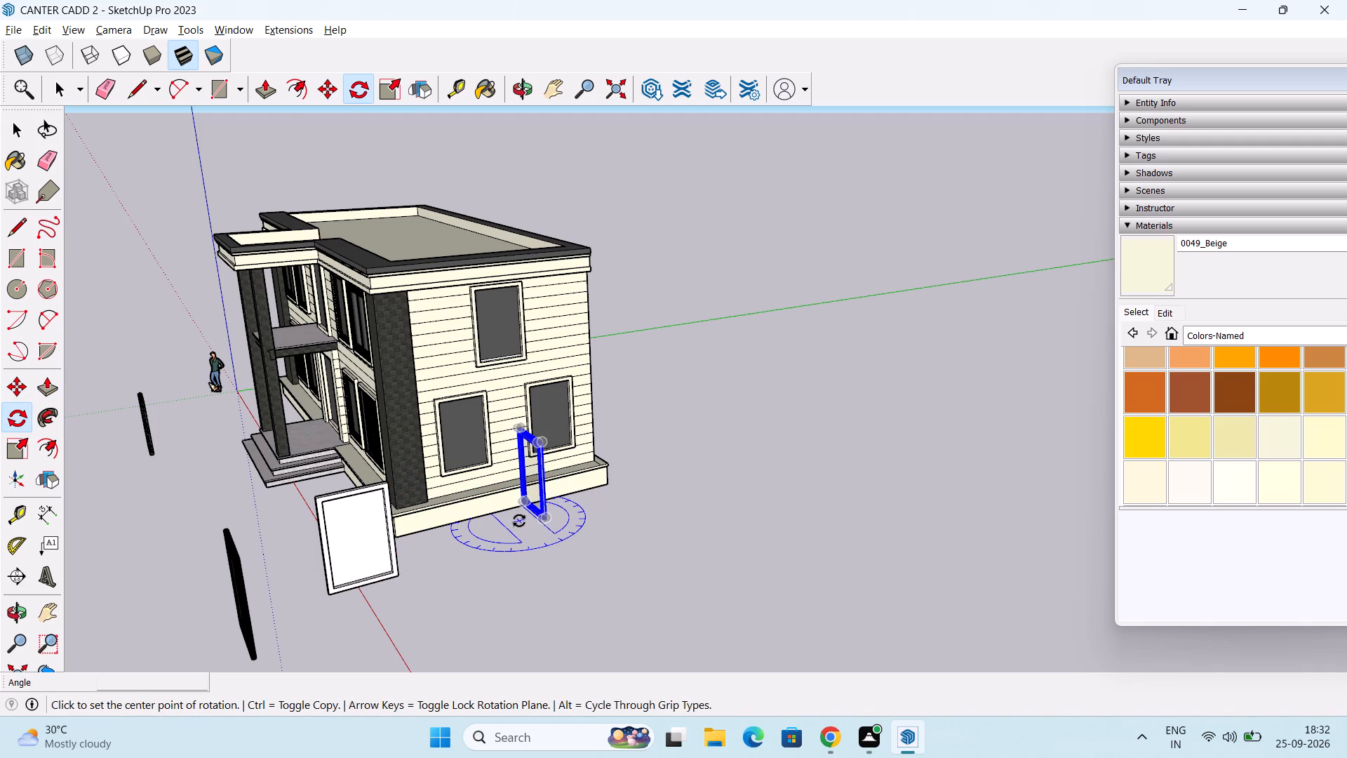
click(596, 513)
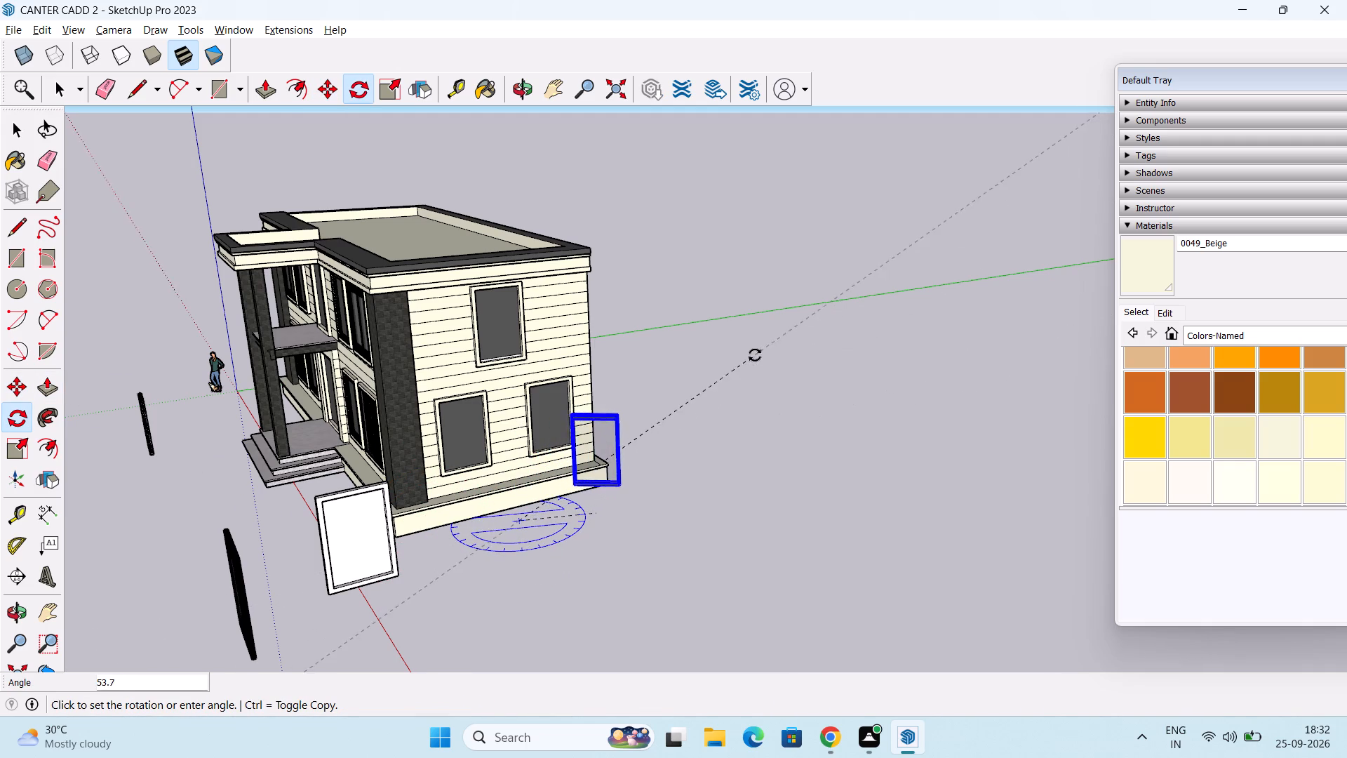
text(90)
key(Return)
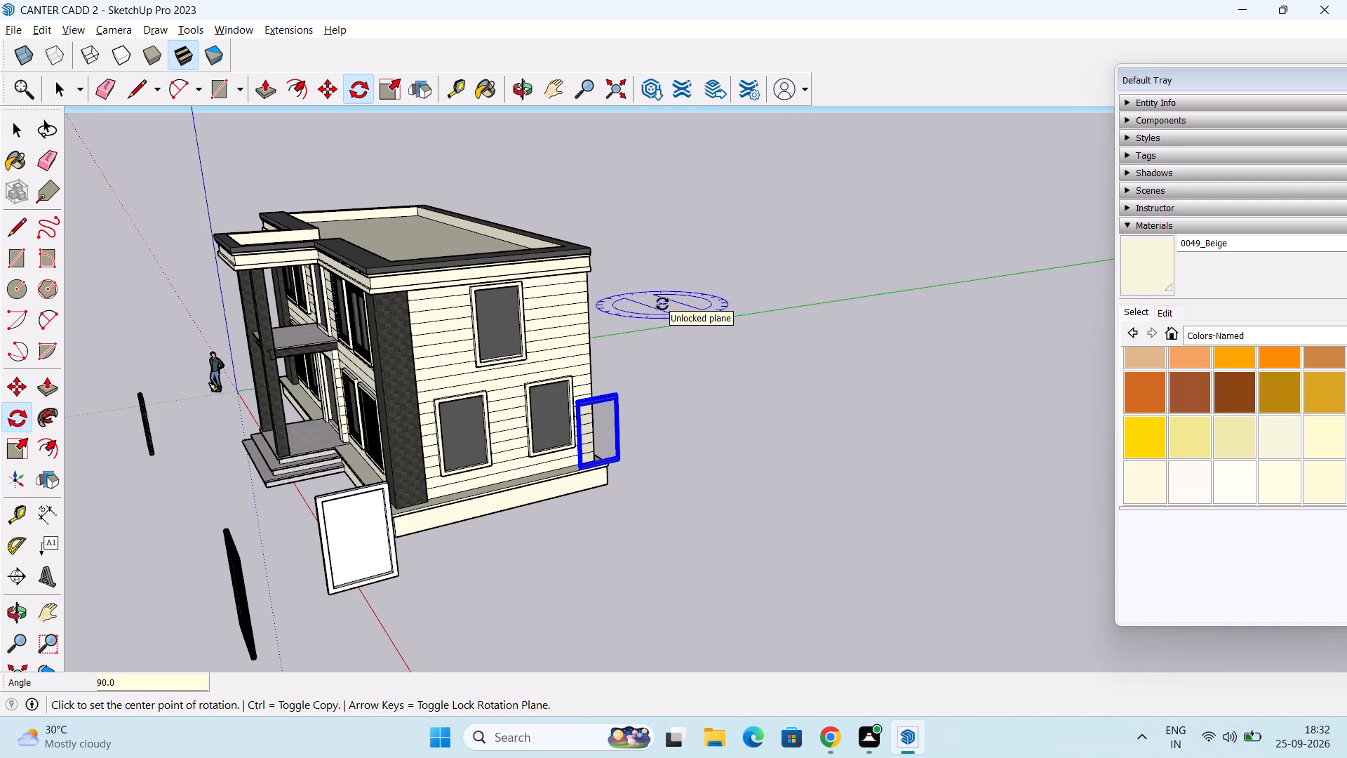
key(space)
Copy the loose black-framed window by its bottom corner about 12' 10 11/16" into the upper-floor opening of the side facade.
scroll(587, 468, up, 7)
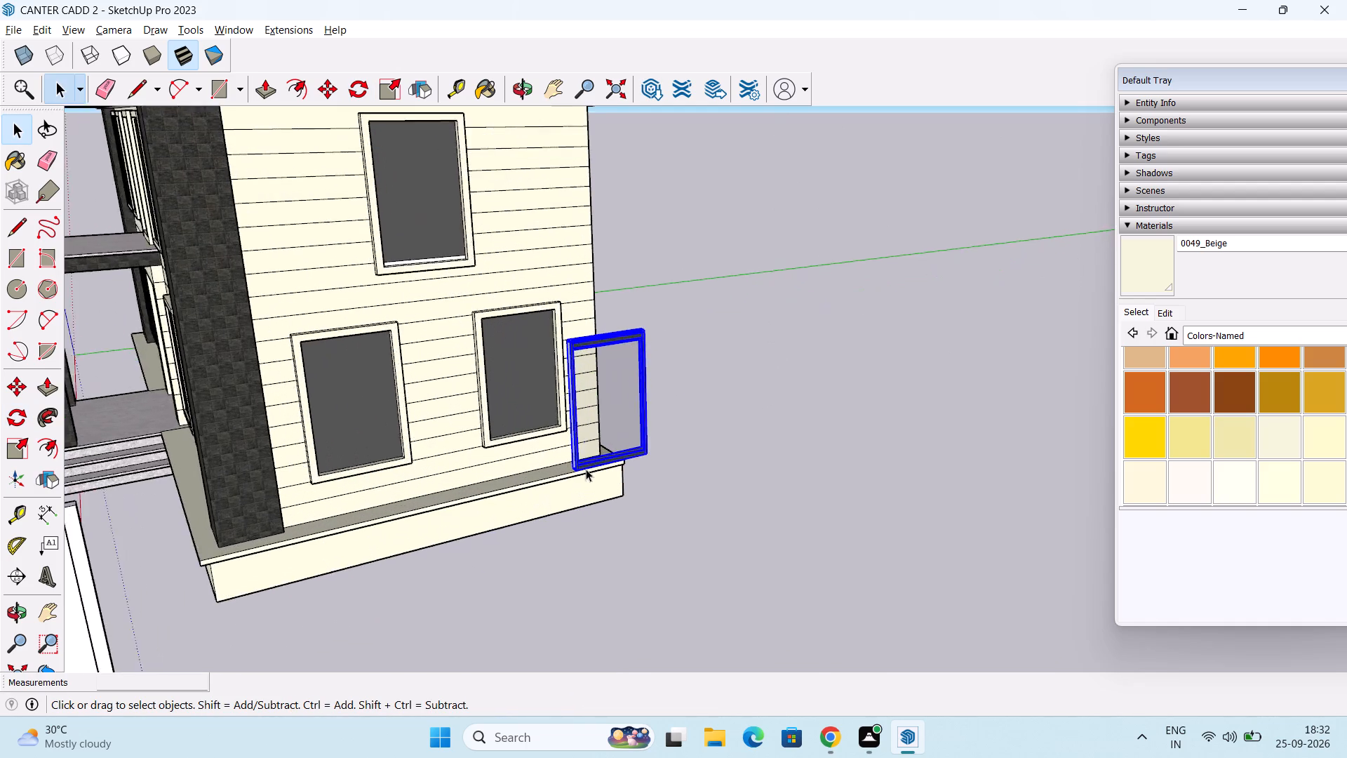
scroll(586, 469, up, 5)
middle_drag(581, 434, 661, 507)
scroll(598, 516, up, 5)
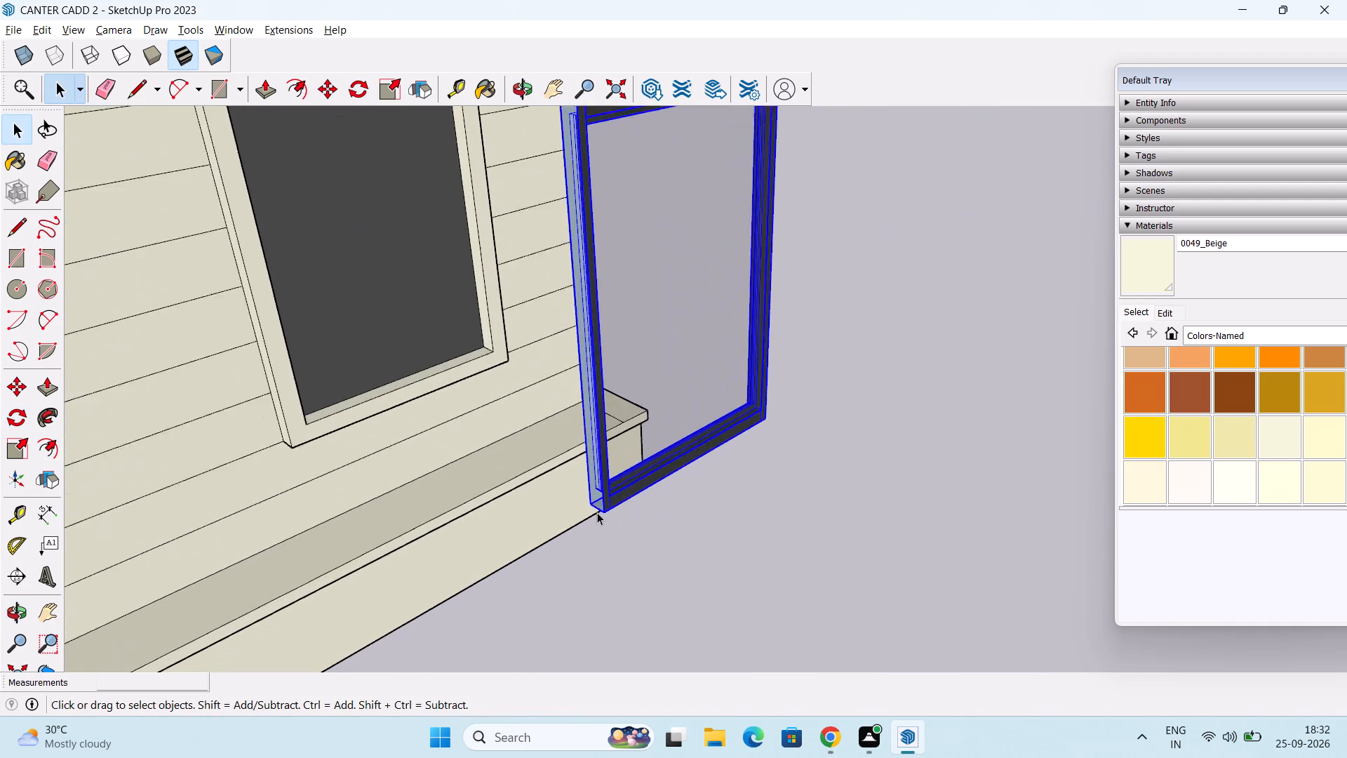
scroll(597, 512, up, 1)
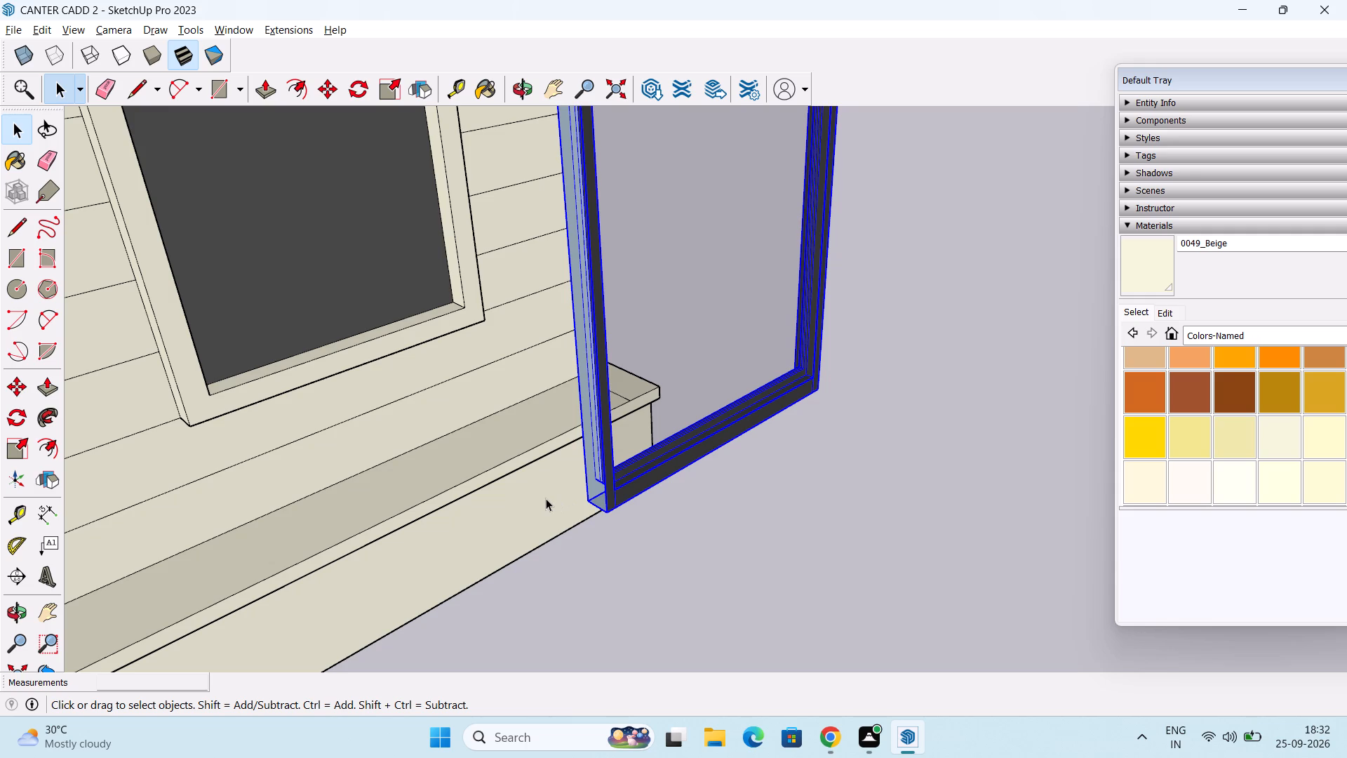
key(m)
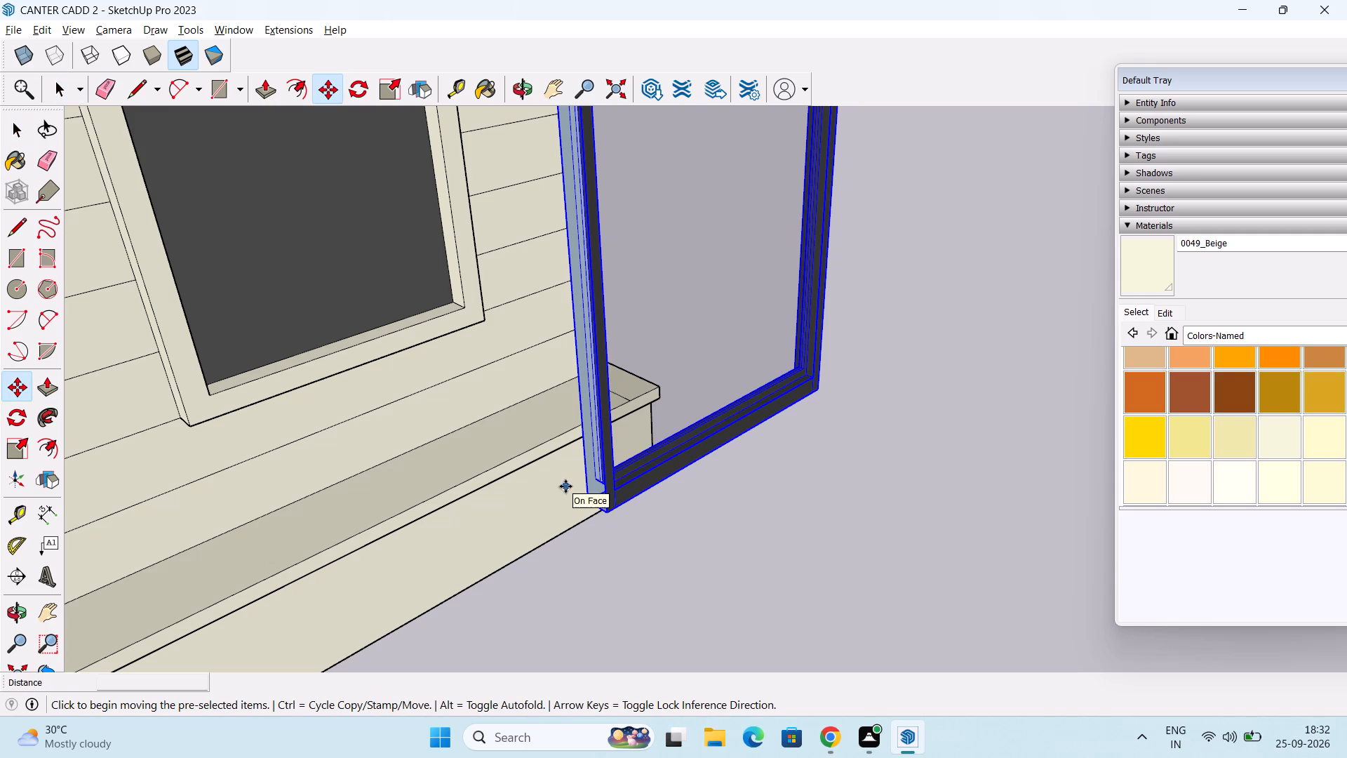
click(586, 501)
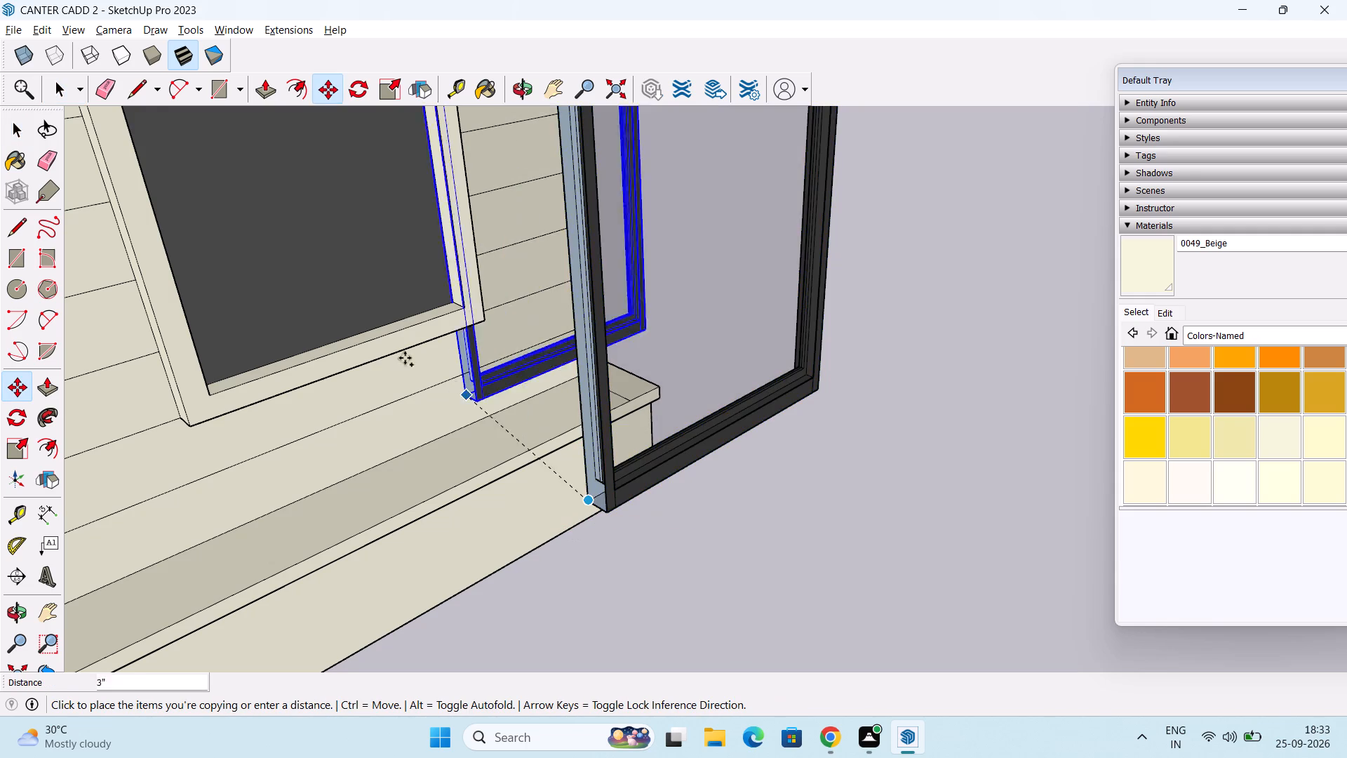
scroll(323, 307, down, 12)
shift+middle_drag(373, 315, 795, 757)
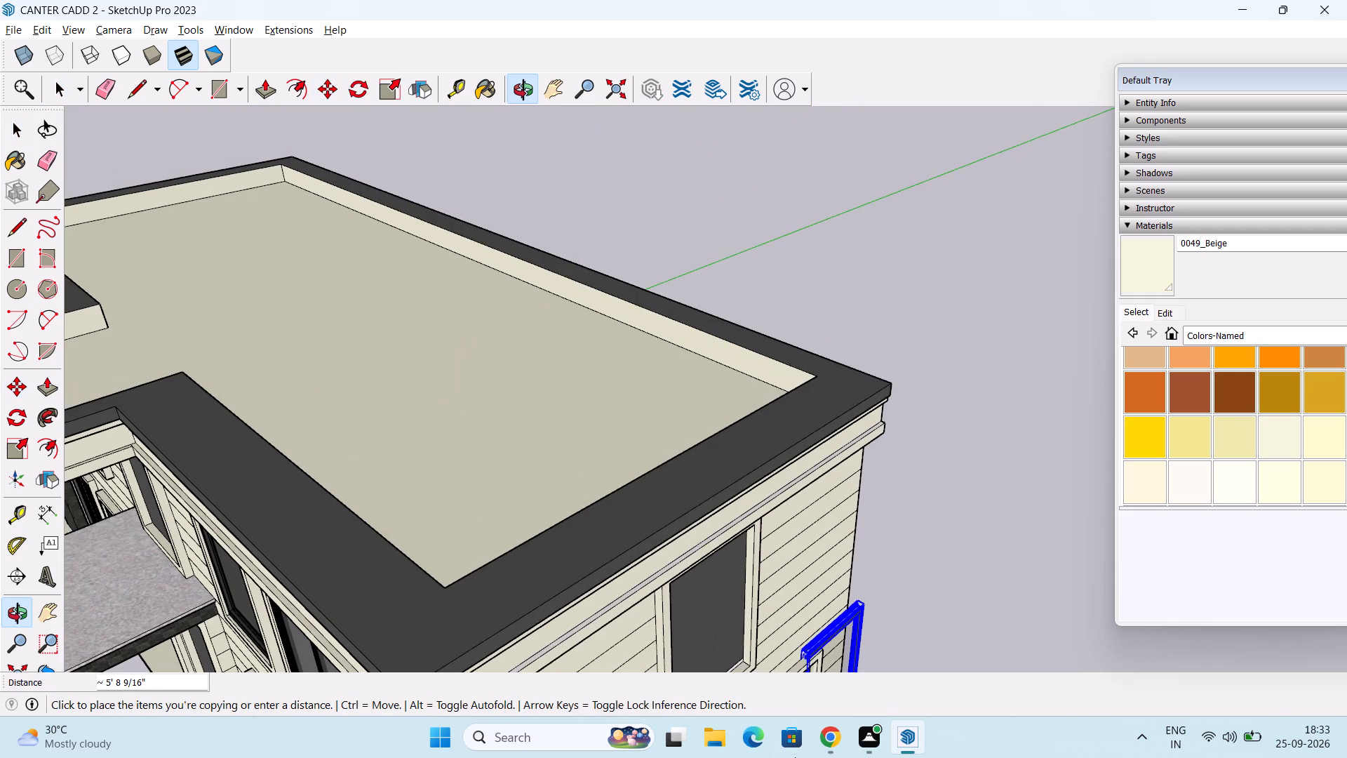
shift+middle_drag(795, 757, 794, 757)
middle_drag(746, 649, 661, 475)
middle_drag(658, 464, 673, 544)
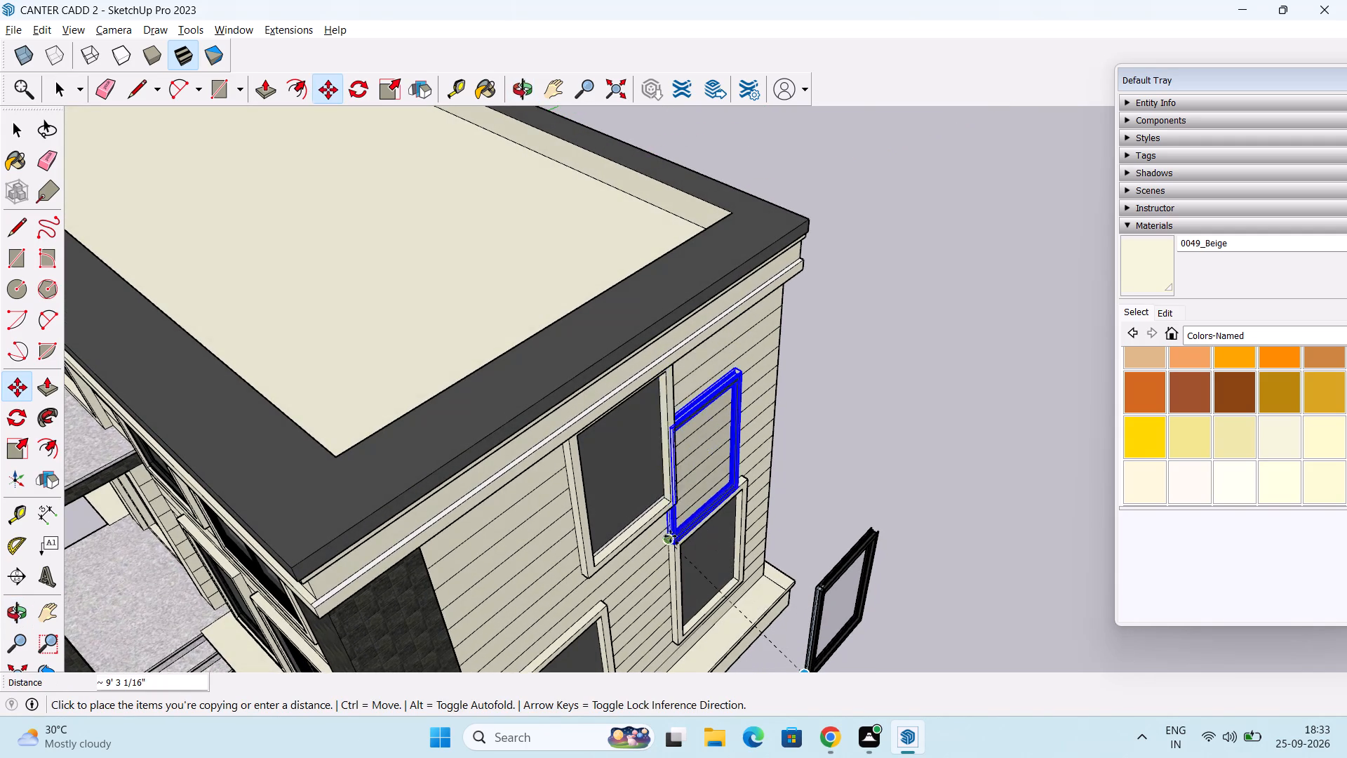
scroll(631, 545, up, 14)
middle_drag(612, 550, 577, 573)
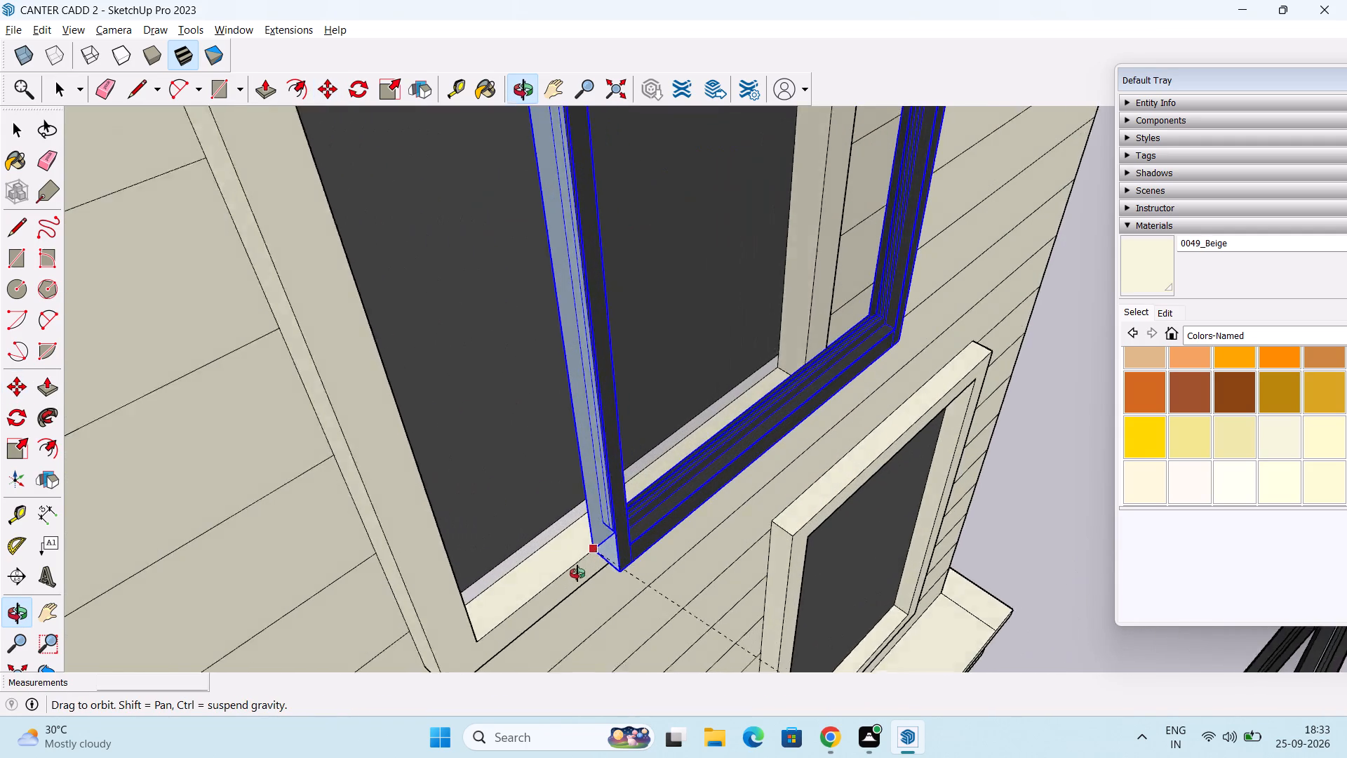
middle_drag(577, 573, 486, 578)
scroll(523, 538, up, 4)
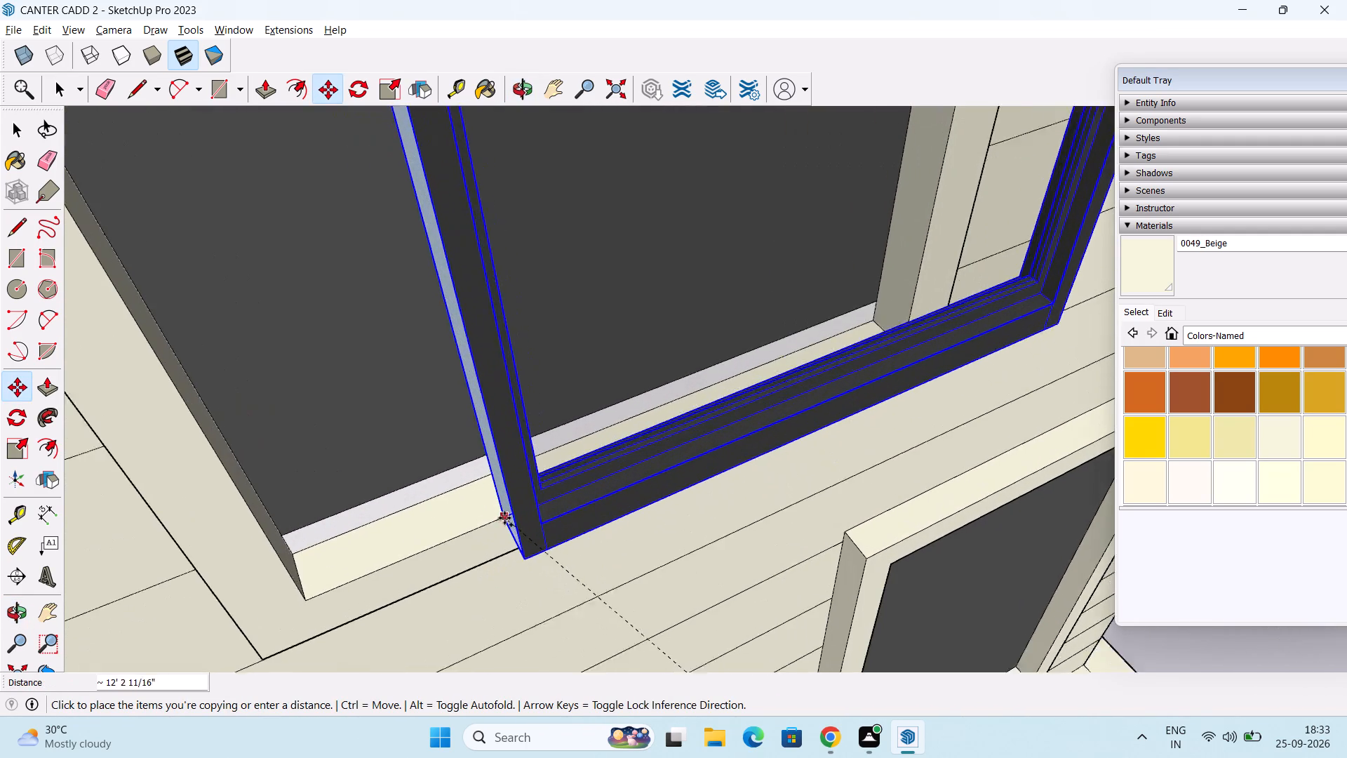
scroll(504, 518, up, 3)
scroll(363, 514, up, 3)
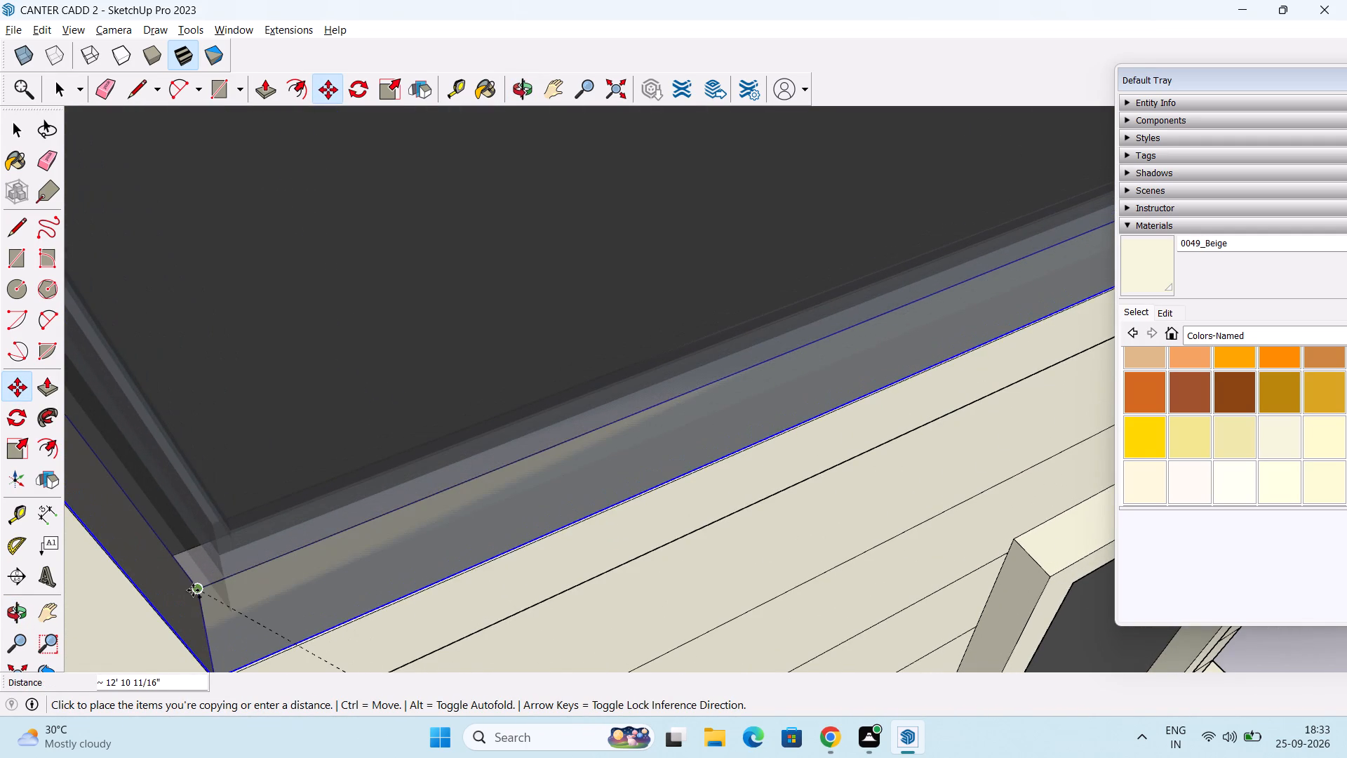
click(193, 590)
Move the upper-floor side window about 11/16" along the red axis to recess it into its opening.
scroll(198, 585, down, 5)
middle_drag(215, 580, 223, 543)
shift+middle_drag(223, 547, 384, 399)
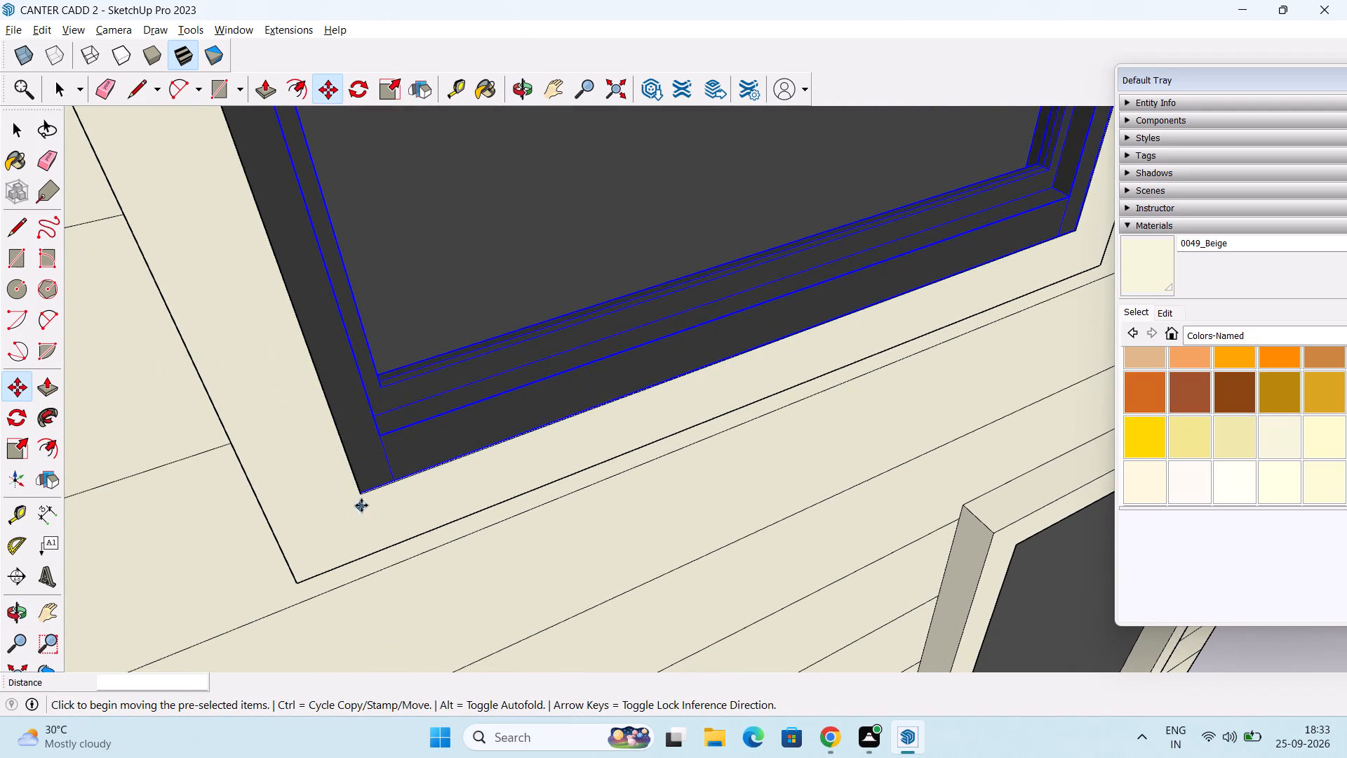
click(361, 495)
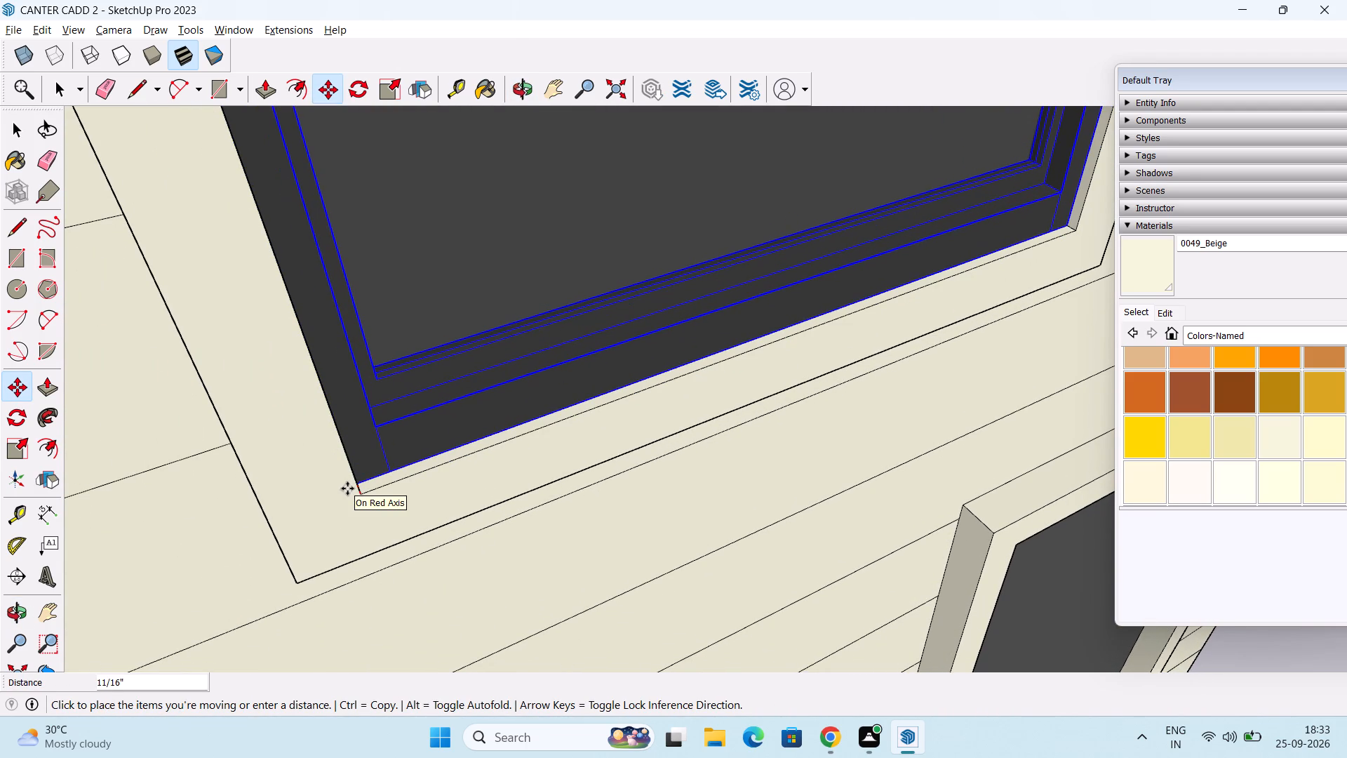
click(347, 488)
scroll(347, 486, down, 13)
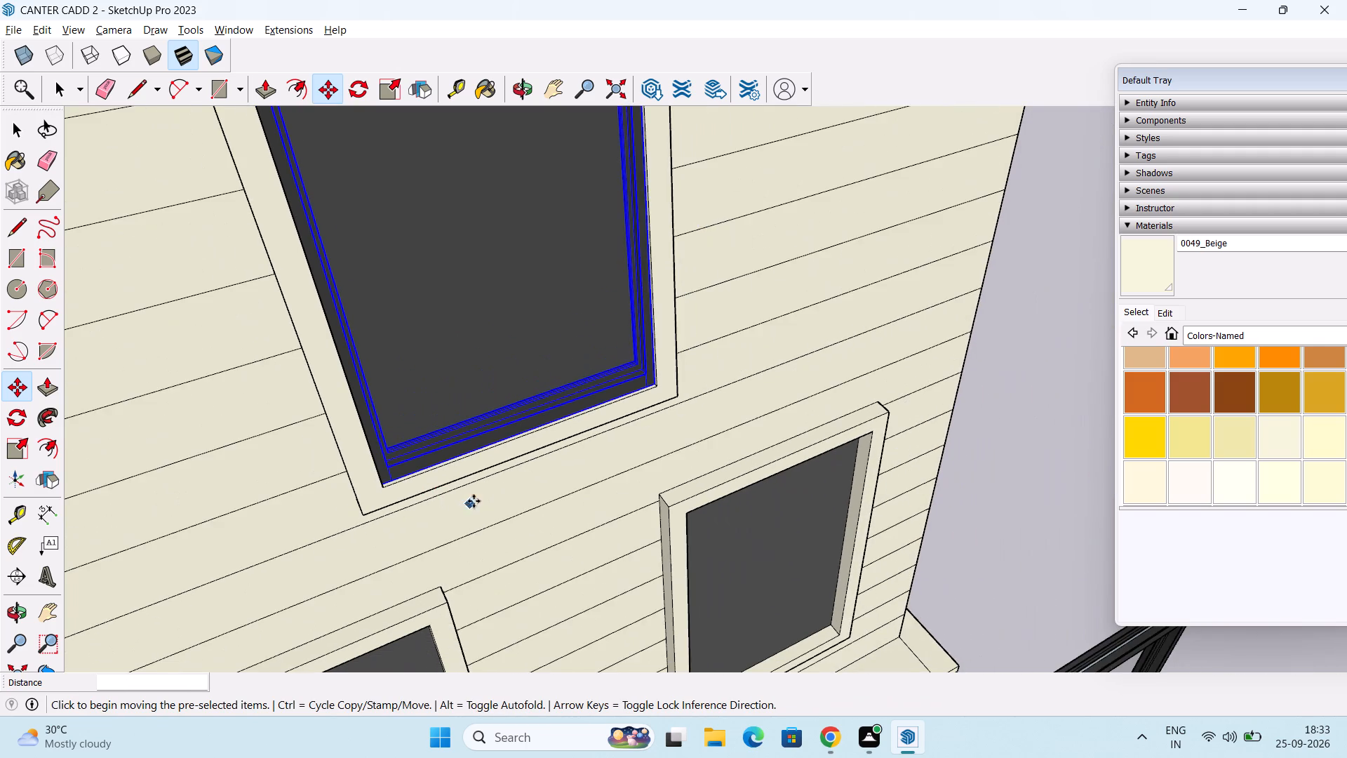
scroll(485, 488, down, 6)
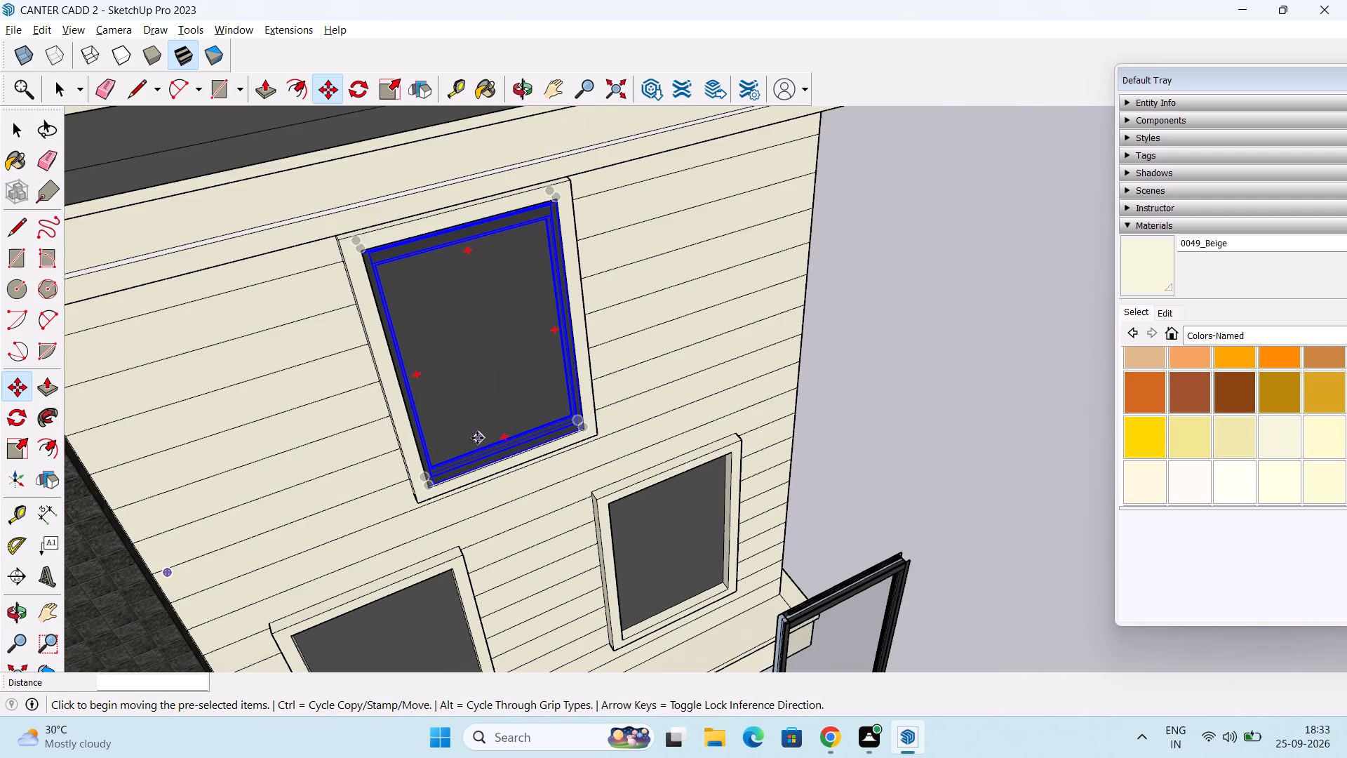
Copy the upper-floor side window about 10' 1 15/16" down into the ground-floor opening beside the dark stone pier.
scroll(441, 490, up, 2)
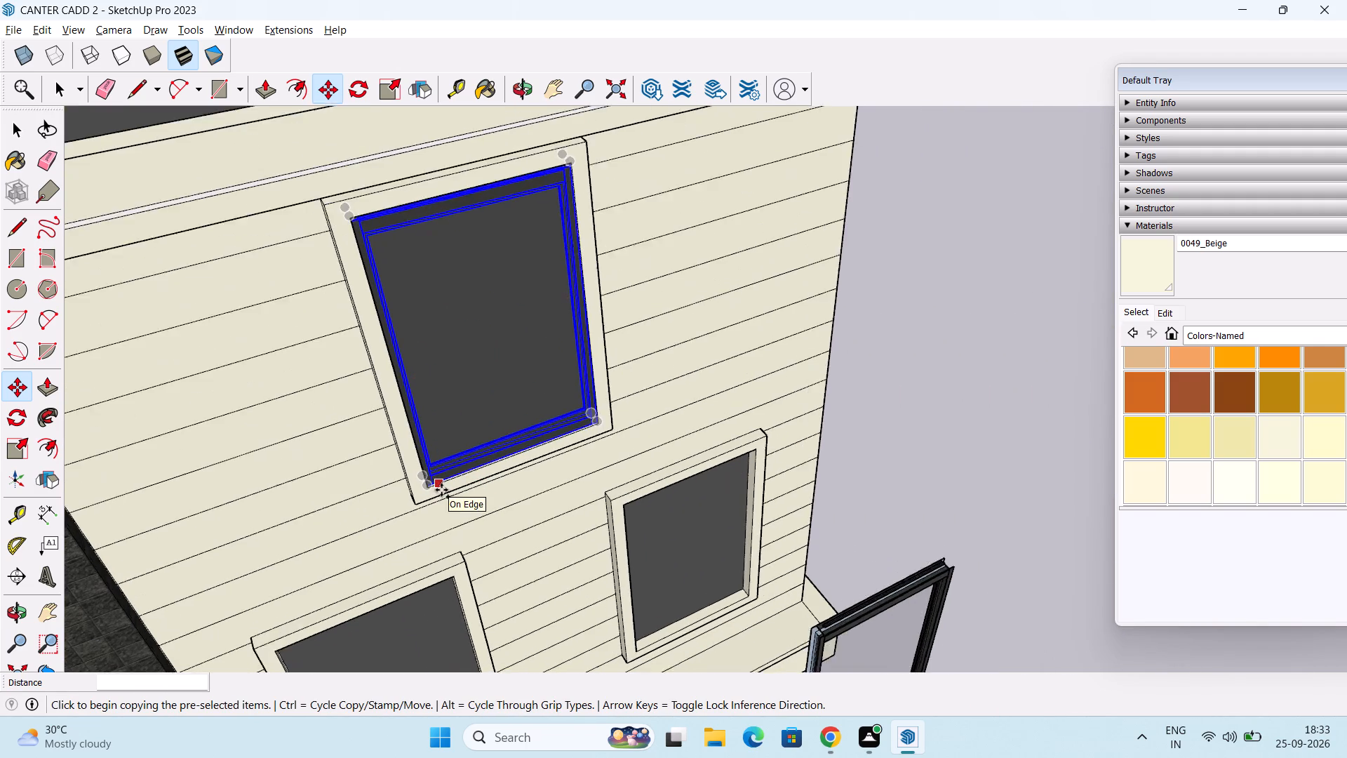
scroll(441, 490, up, 18)
middle_drag(424, 472, 417, 478)
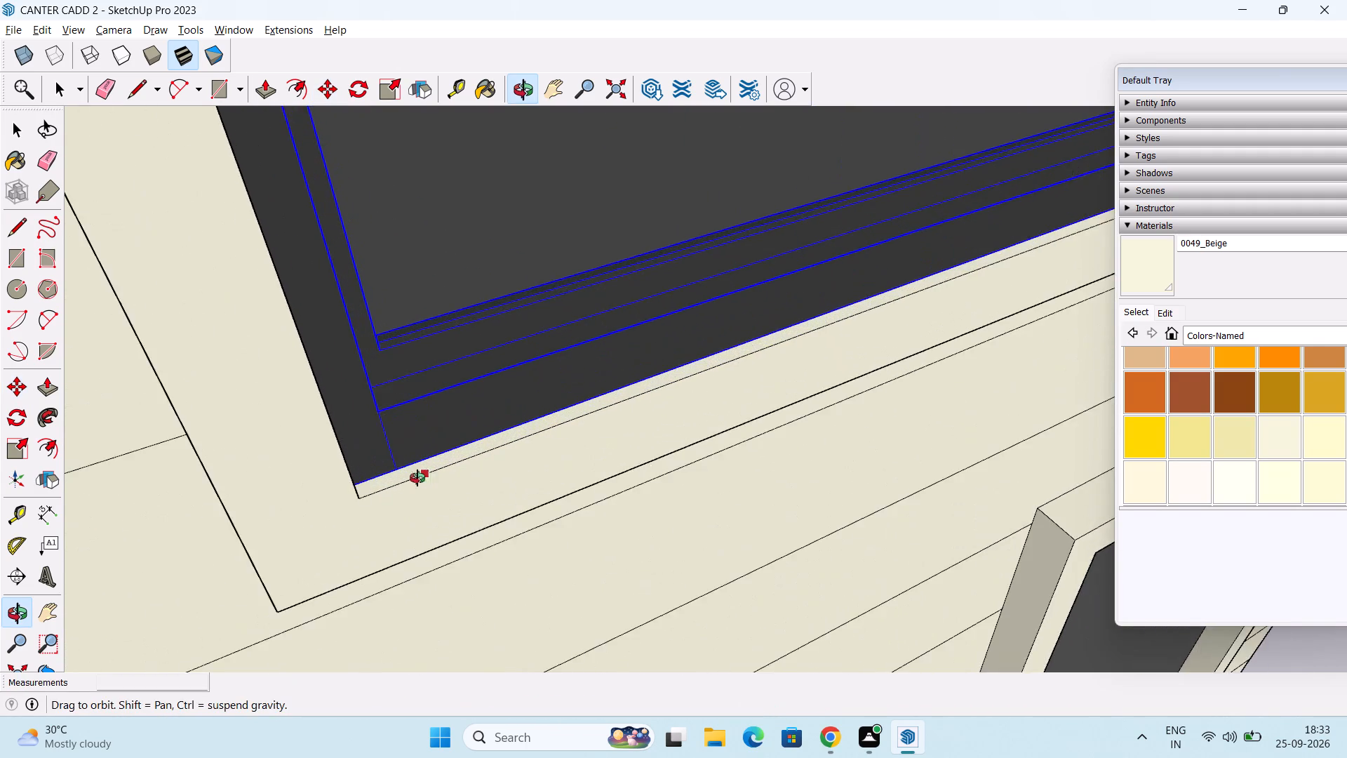
middle_drag(417, 478, 345, 517)
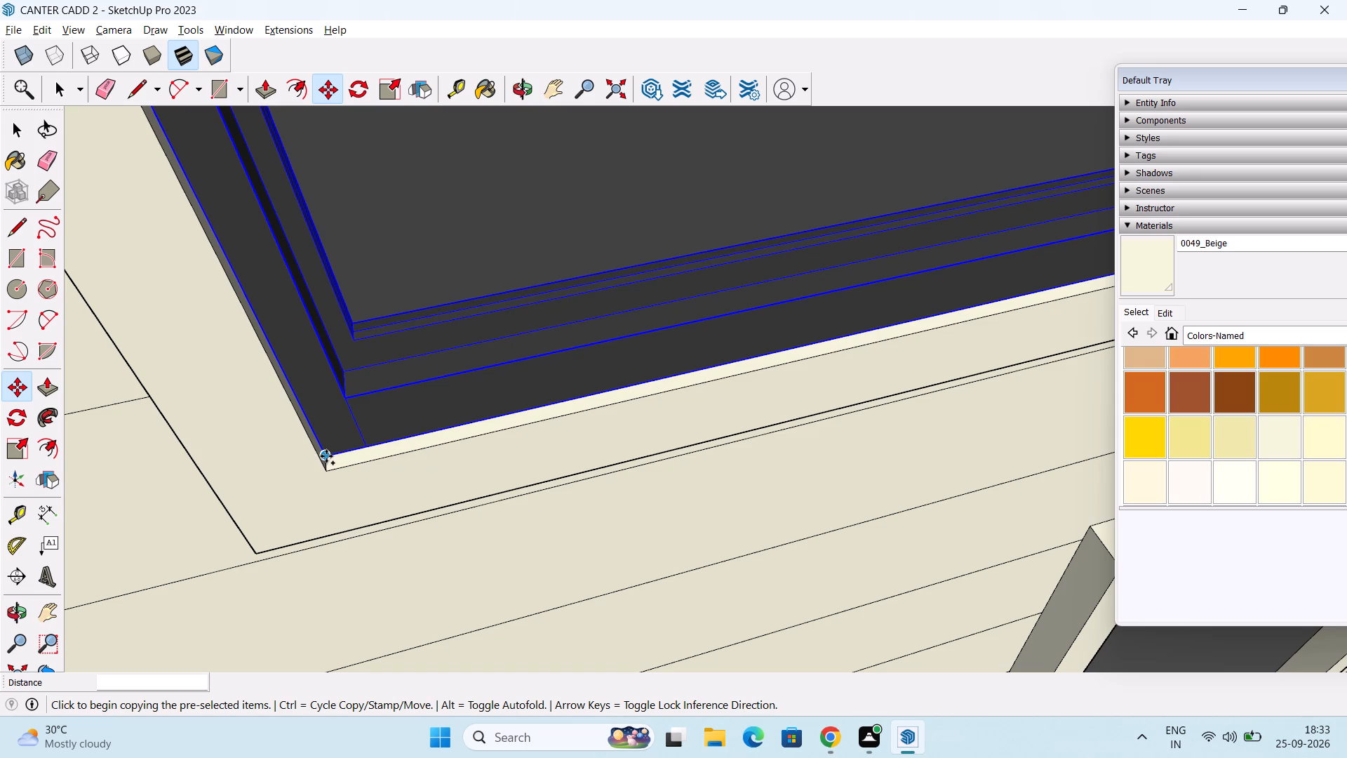
click(326, 456)
scroll(302, 591, down, 14)
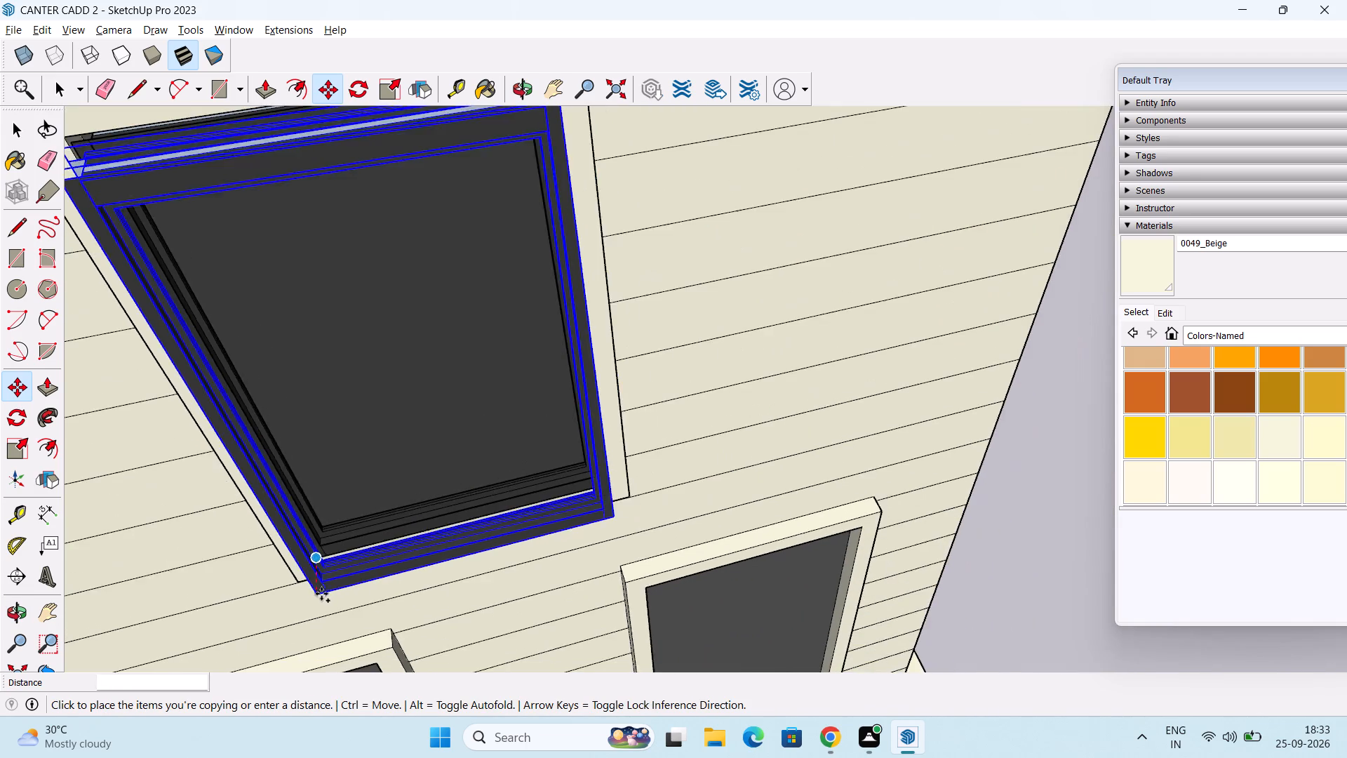
shift+middle_drag(335, 593, 701, 237)
scroll(457, 650, up, 6)
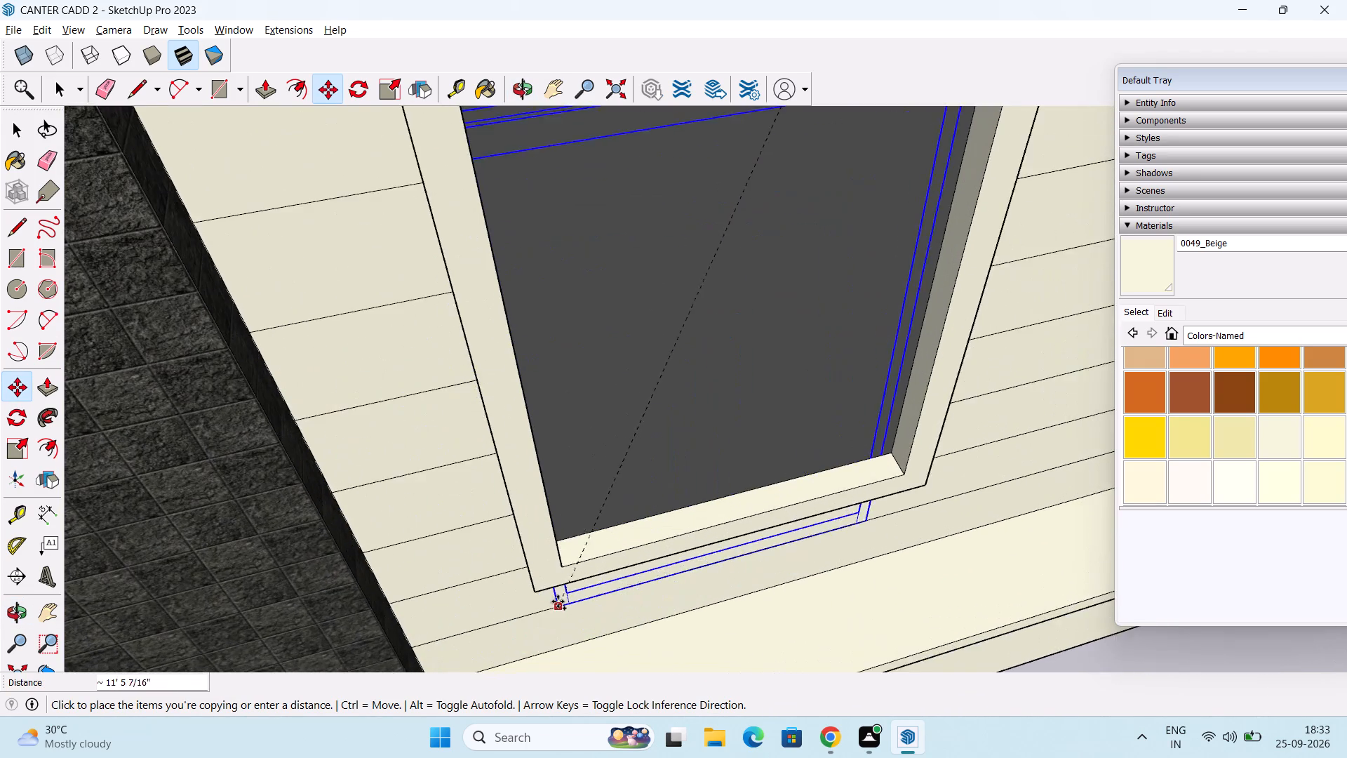
scroll(558, 601, up, 8)
middle_drag(583, 539, 545, 562)
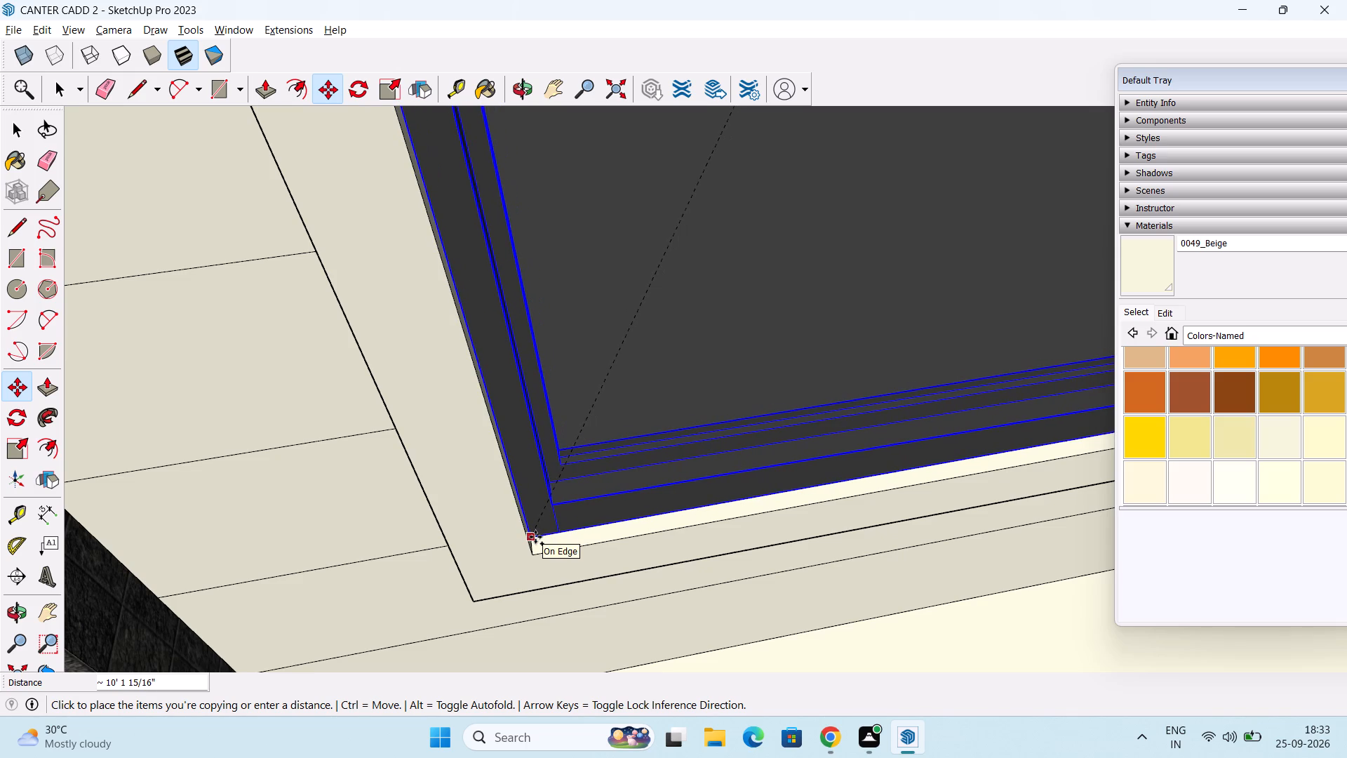
click(535, 537)
Copy the ground-floor side window along the facade into the neighbouring ground-floor opening farther from the stone pier.
middle_drag(547, 540, 451, 291)
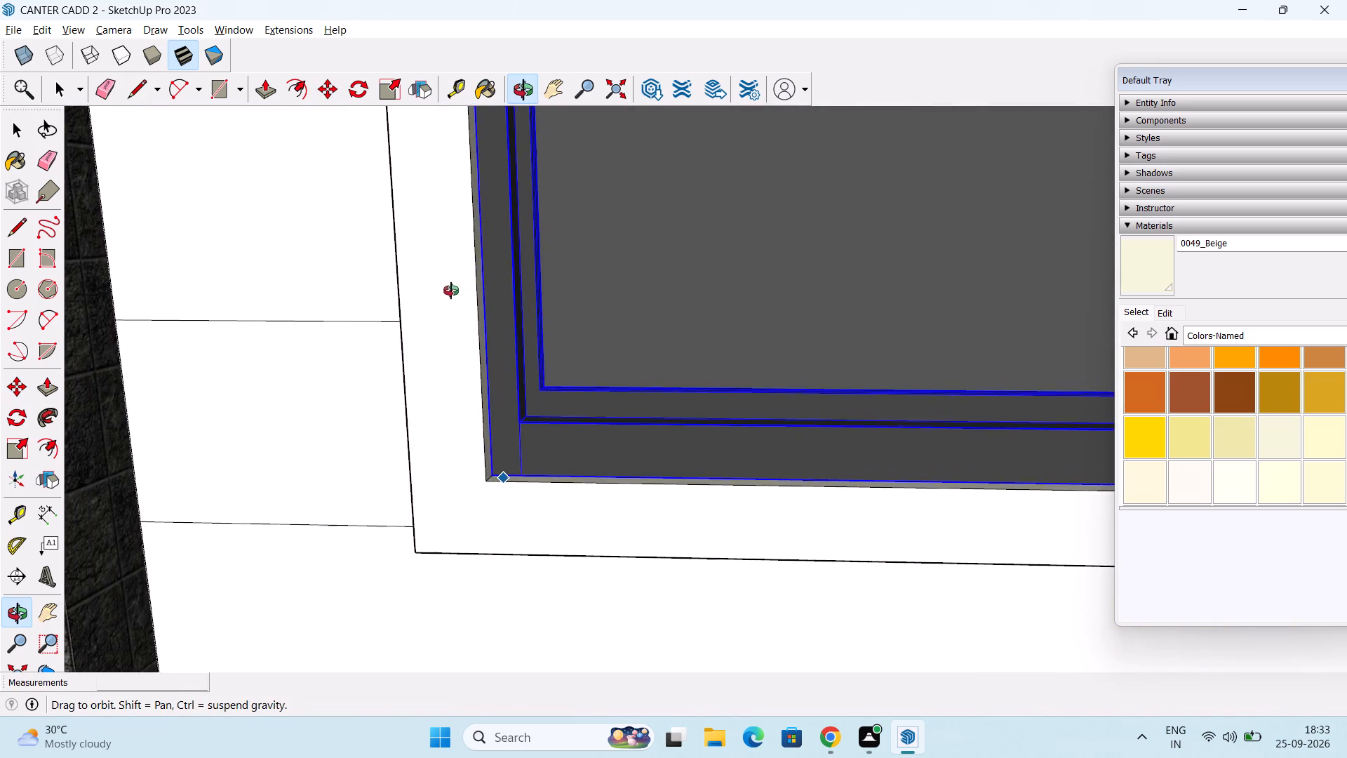
middle_drag(451, 291, 450, 292)
scroll(542, 337, down, 7)
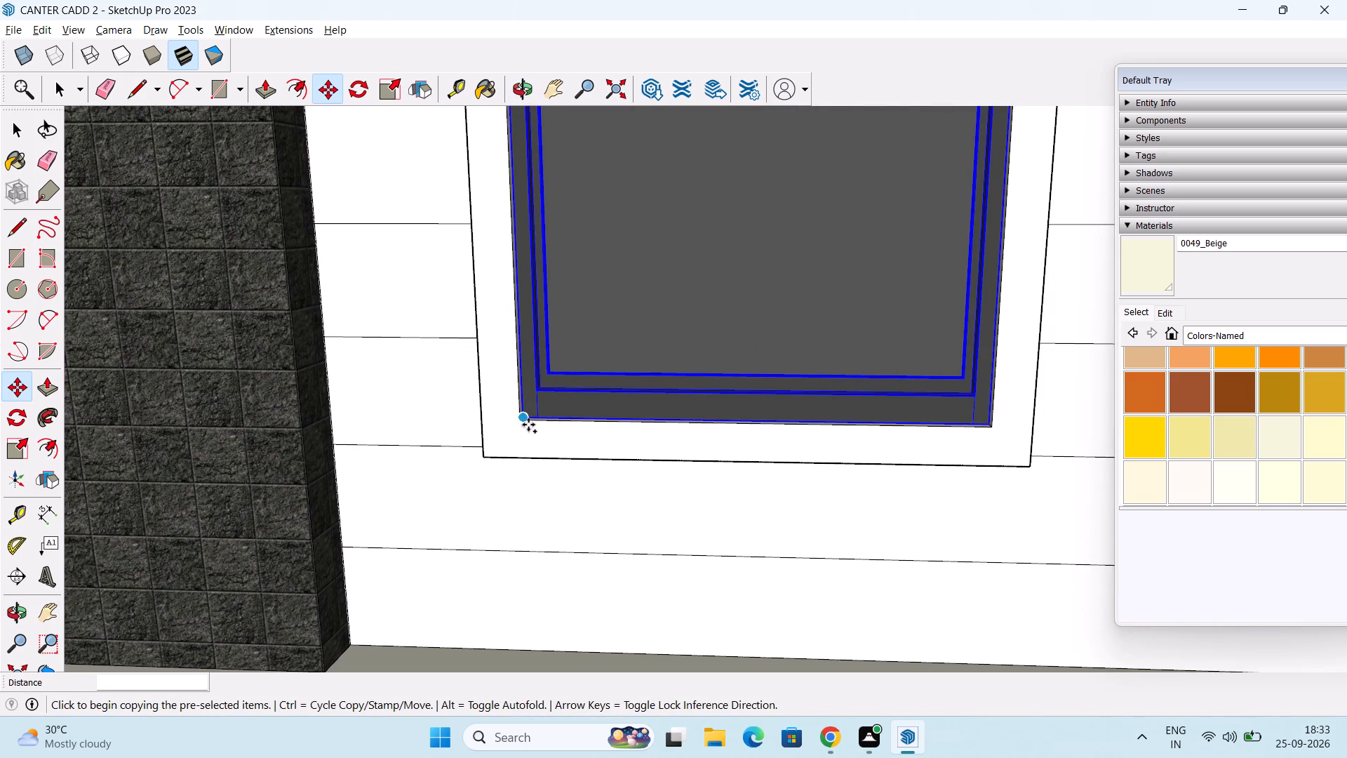
scroll(528, 415, up, 12)
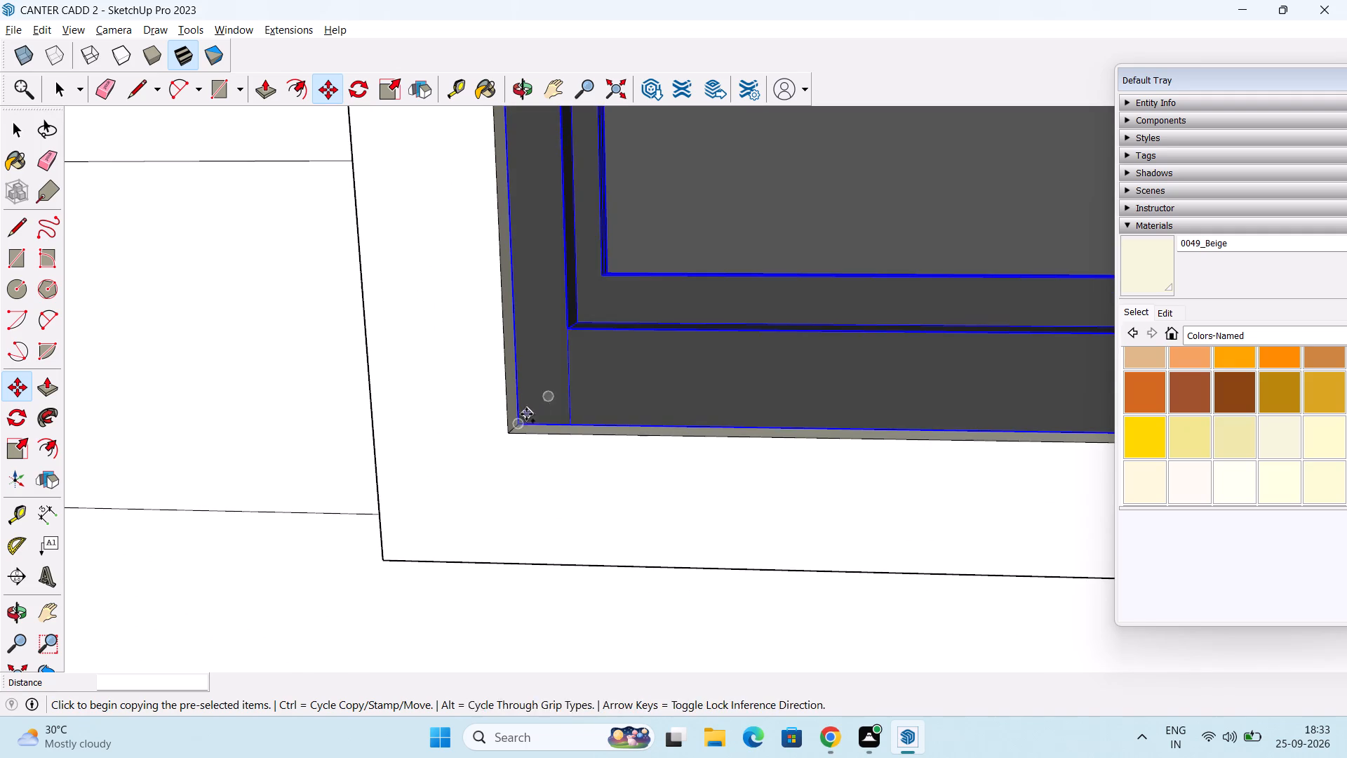
click(523, 421)
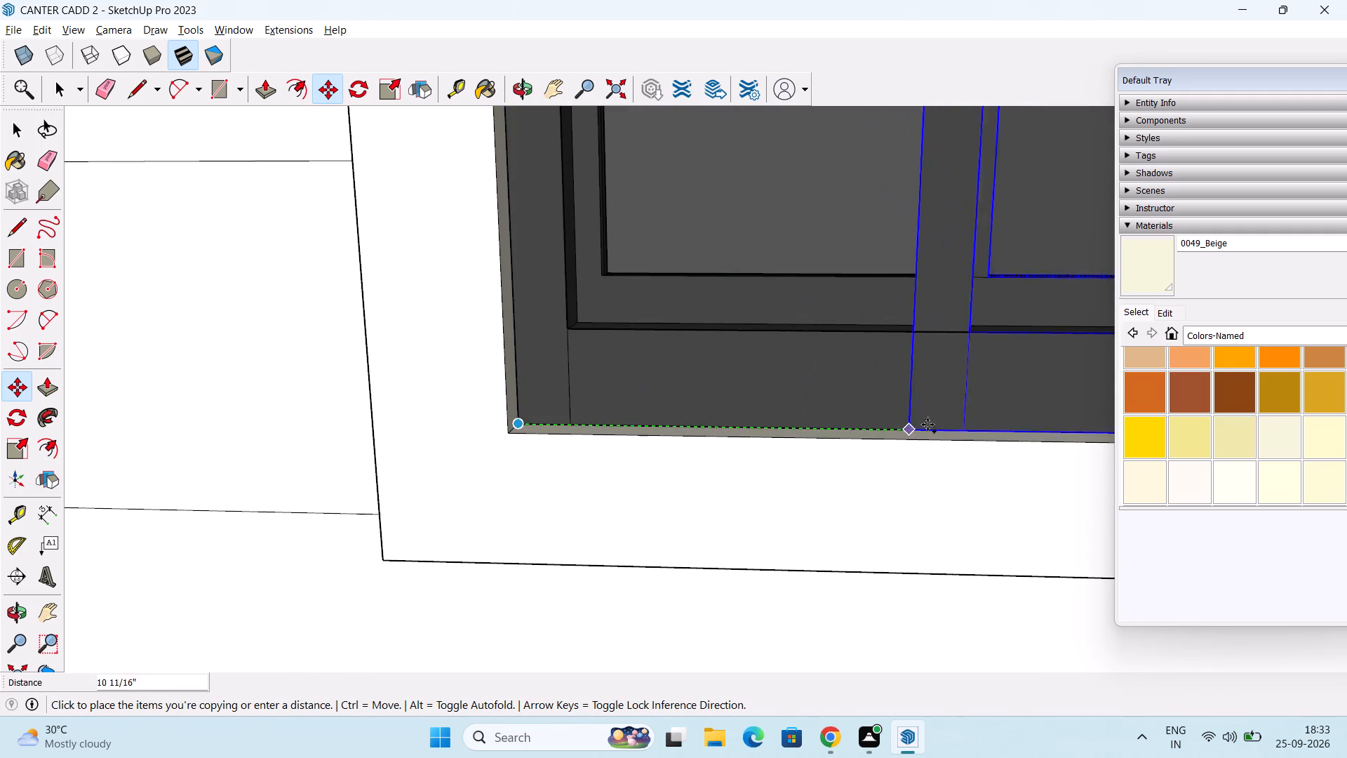
scroll(932, 425, down, 14)
shift+middle_drag(985, 438, 333, 355)
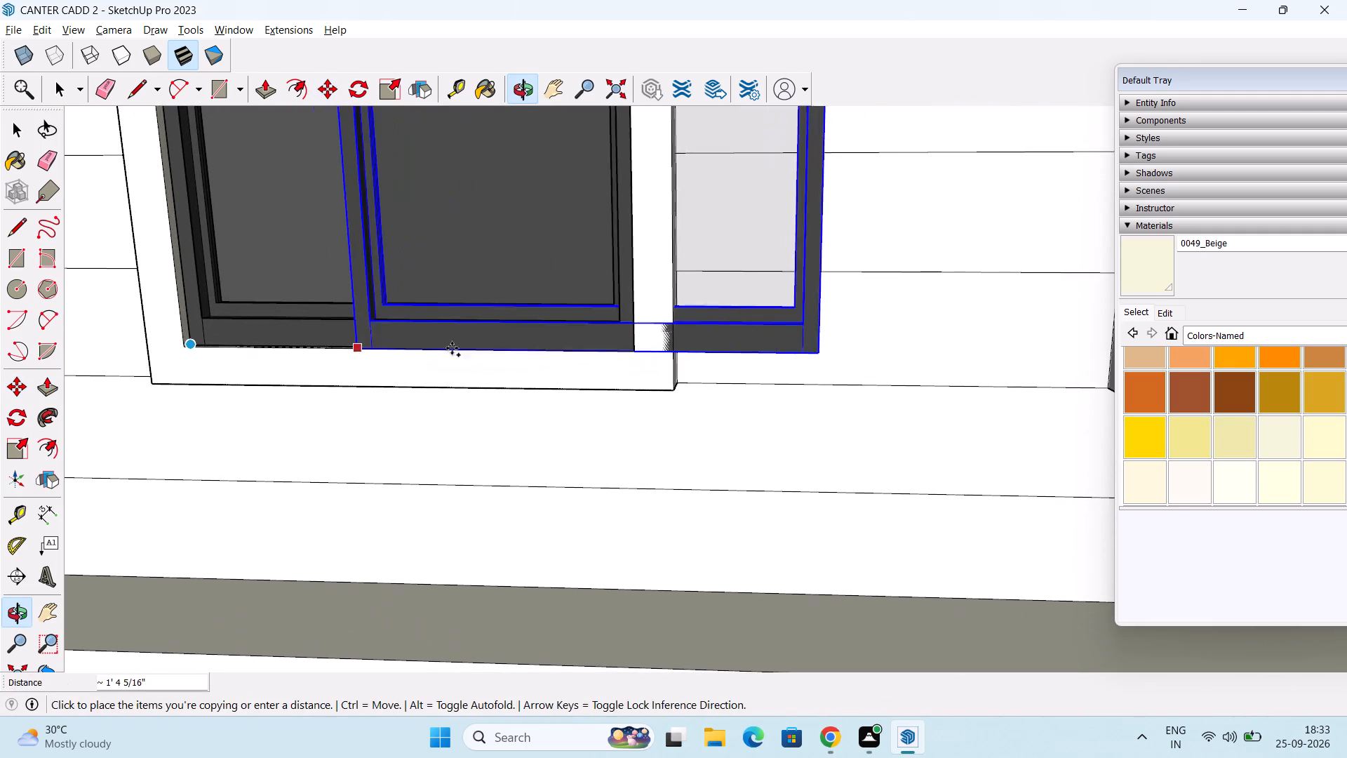
shift+middle_drag(716, 364, 299, 355)
shift+scroll(713, 364, down, 1)
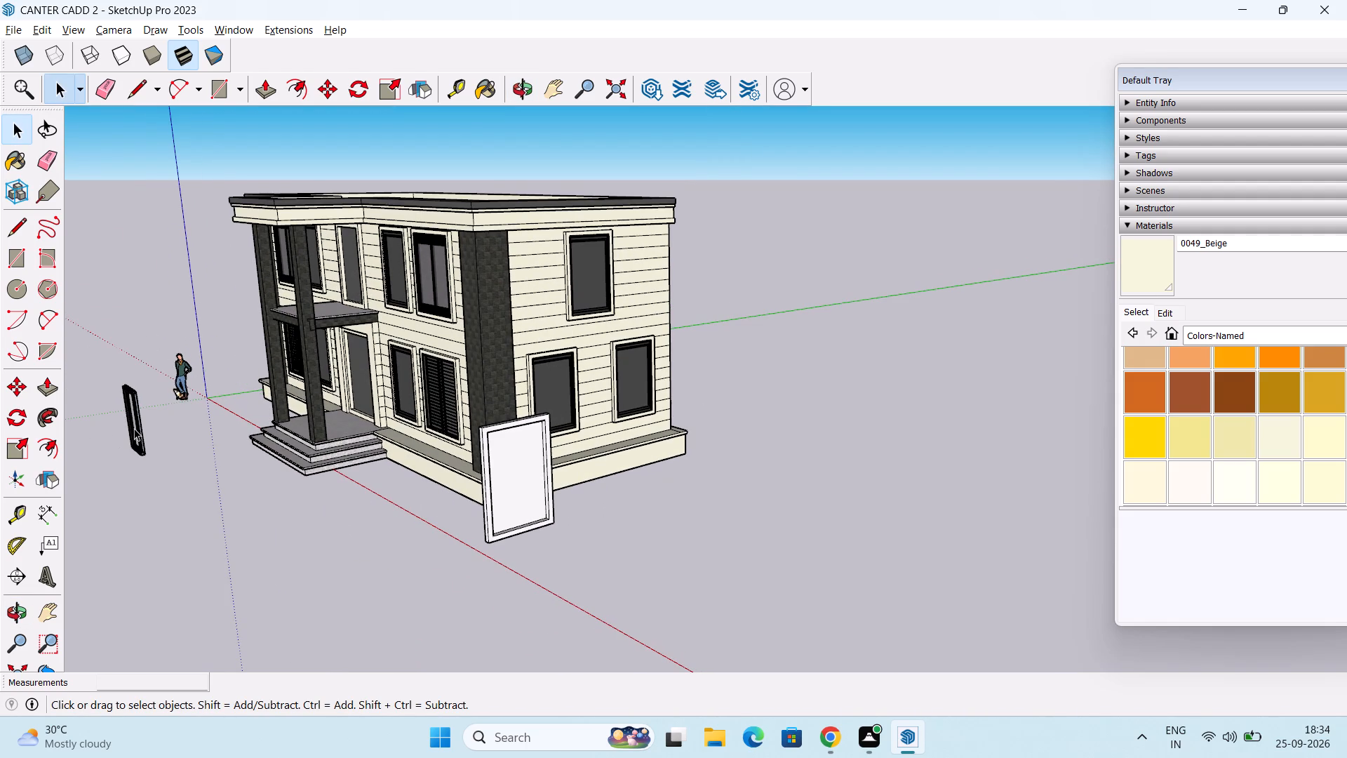
Delete the leftover loose black-framed window standing in front of the house.
click(135, 425)
key(Delete)
Copy the loose black railing from in front of the house up to the balcony's front edge beside the dark stone column.
middle_drag(147, 459, 266, 399)
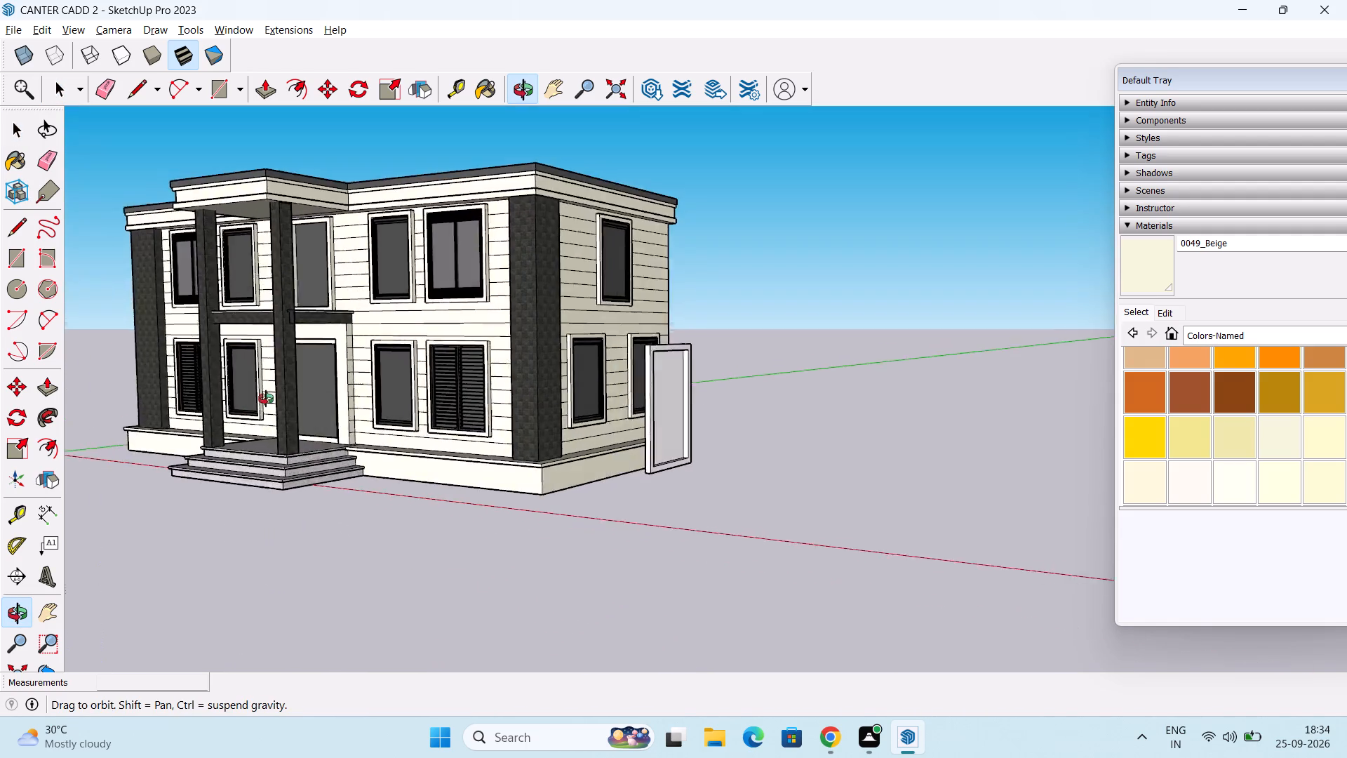
middle_drag(266, 399, 377, 448)
scroll(399, 423, down, 3)
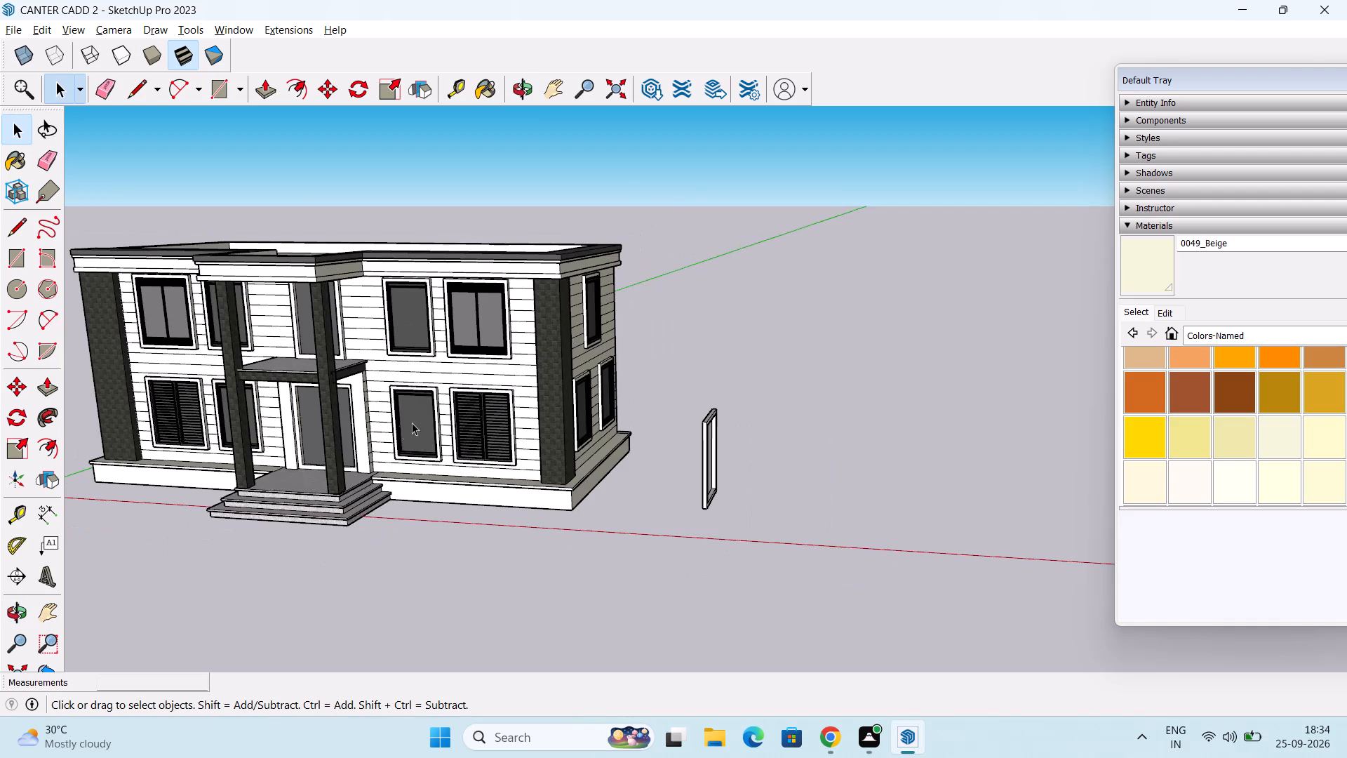
middle_drag(432, 417, 169, 477)
scroll(205, 430, up, 2)
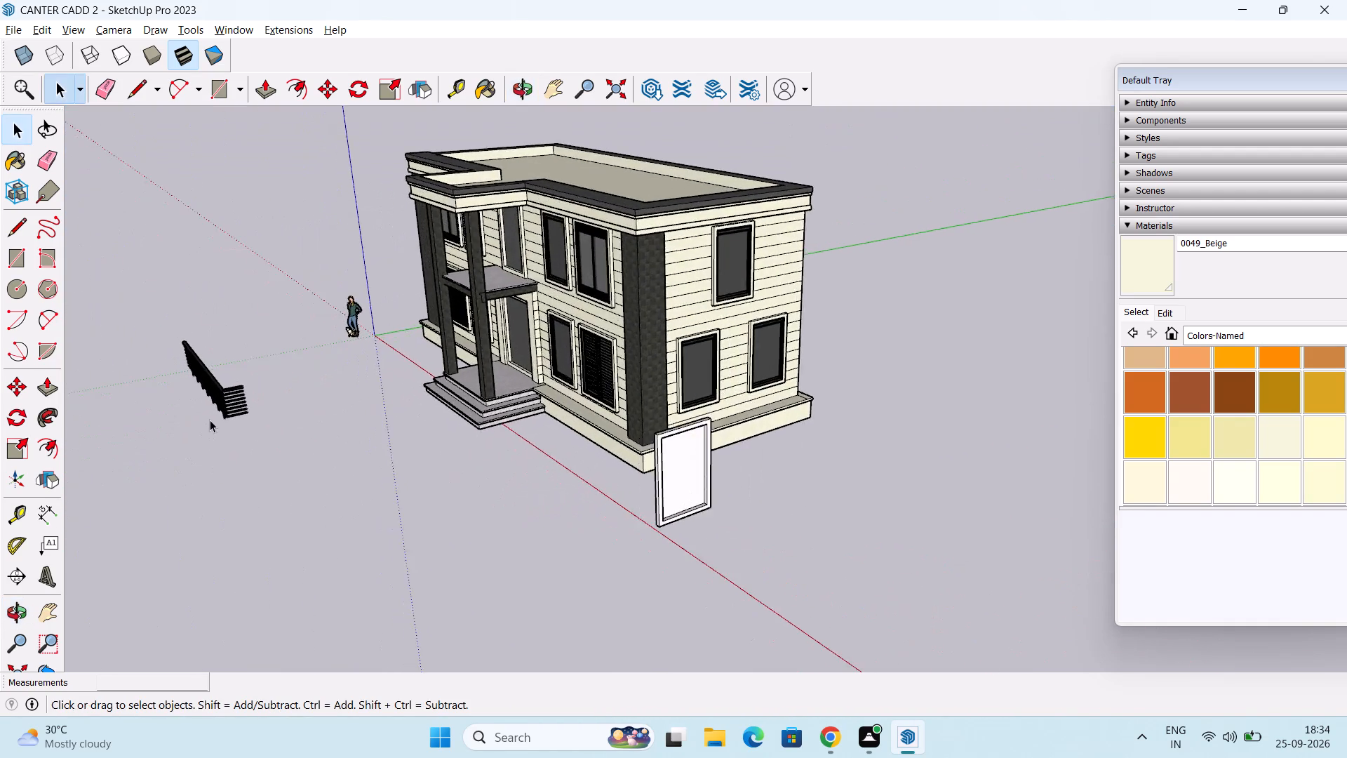
scroll(210, 420, up, 12)
click(234, 390)
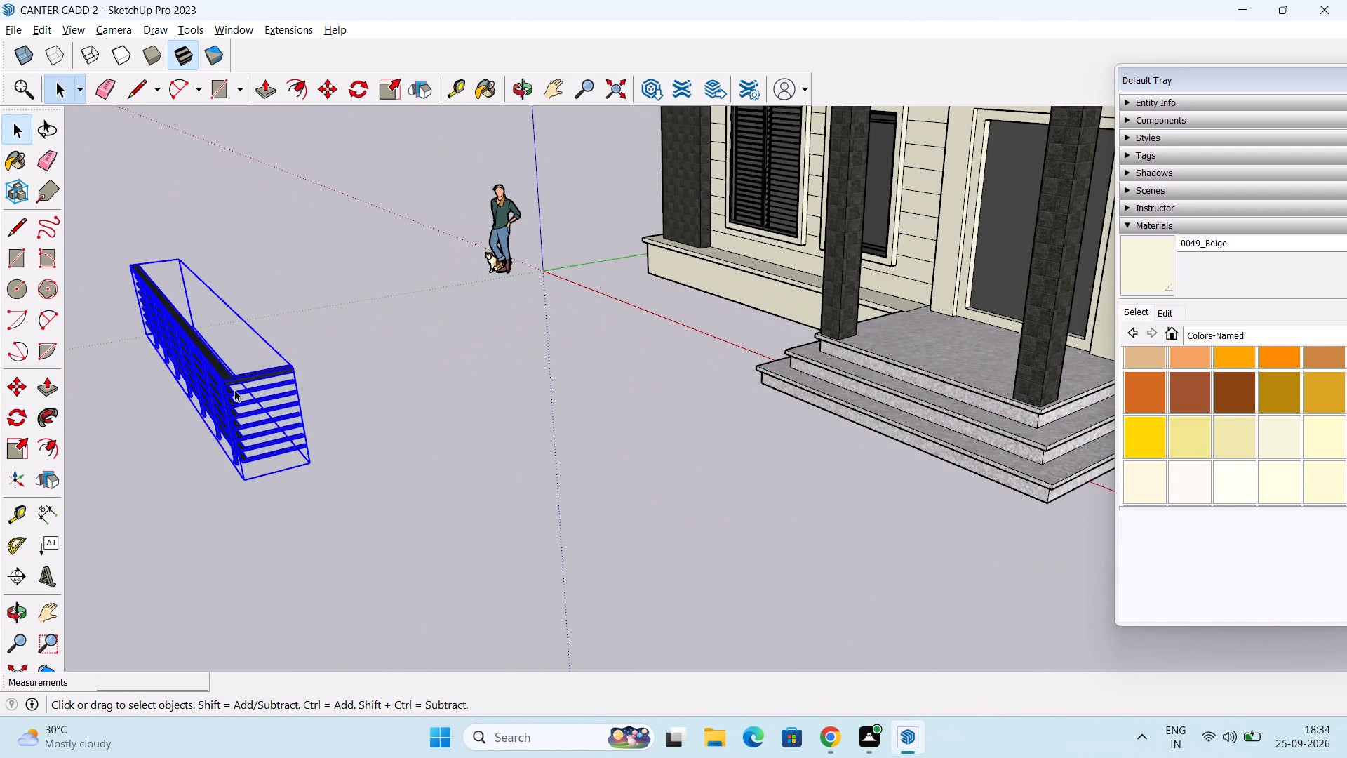
middle_drag(231, 429, 203, 447)
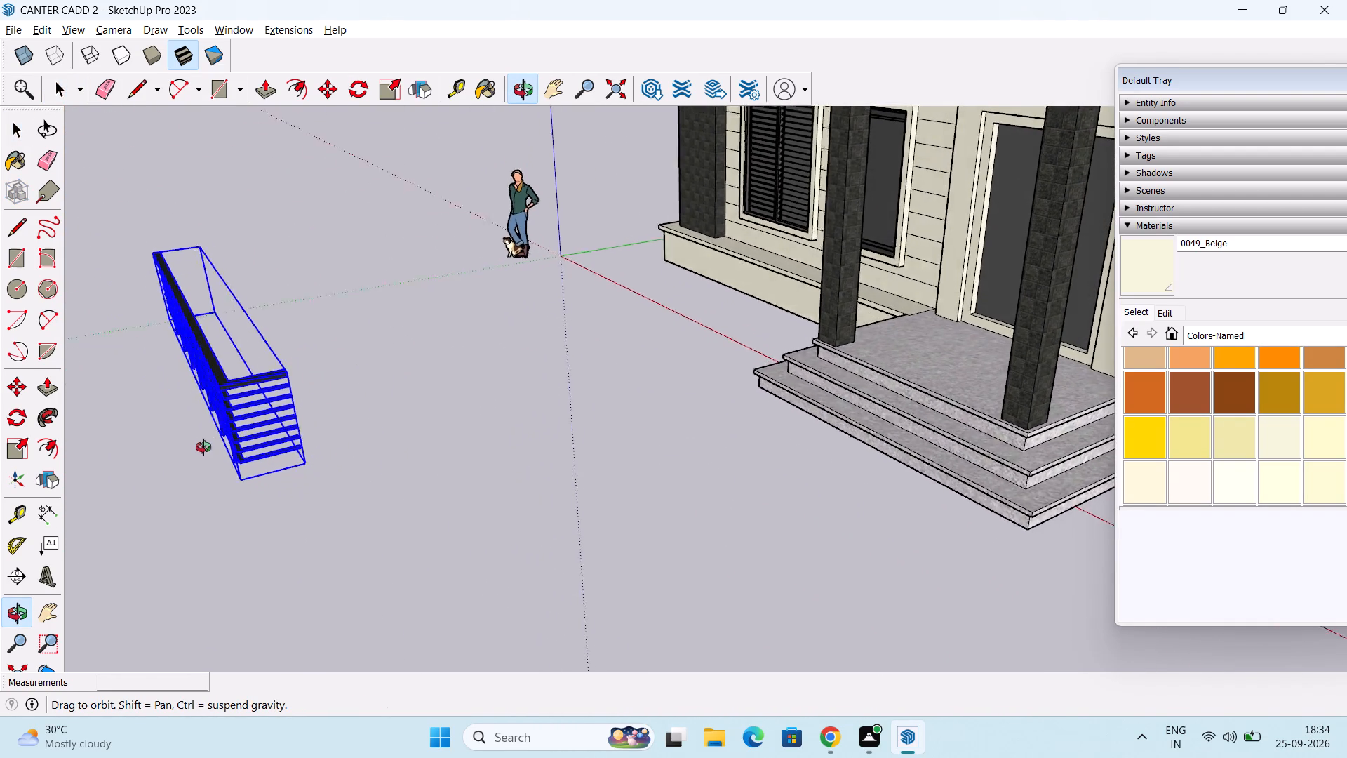
middle_drag(203, 447, 181, 456)
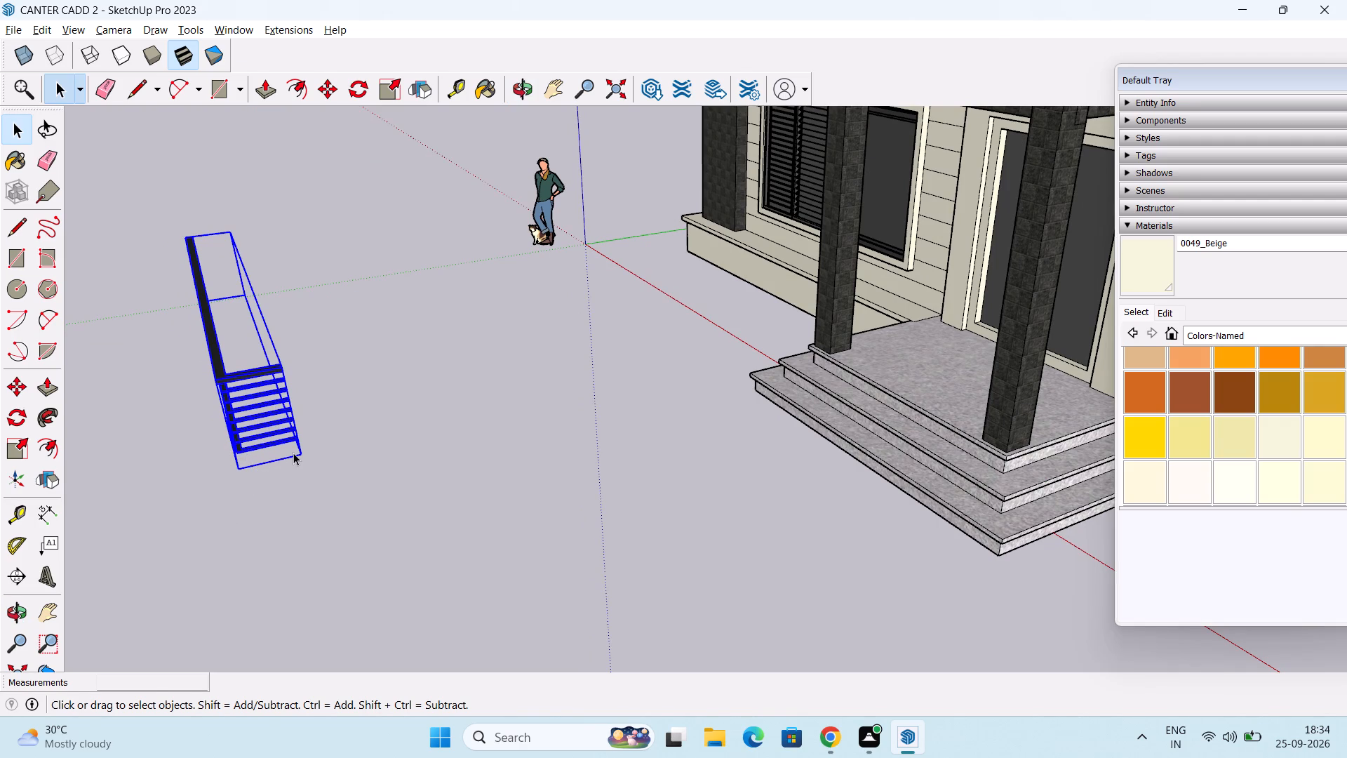
key(m)
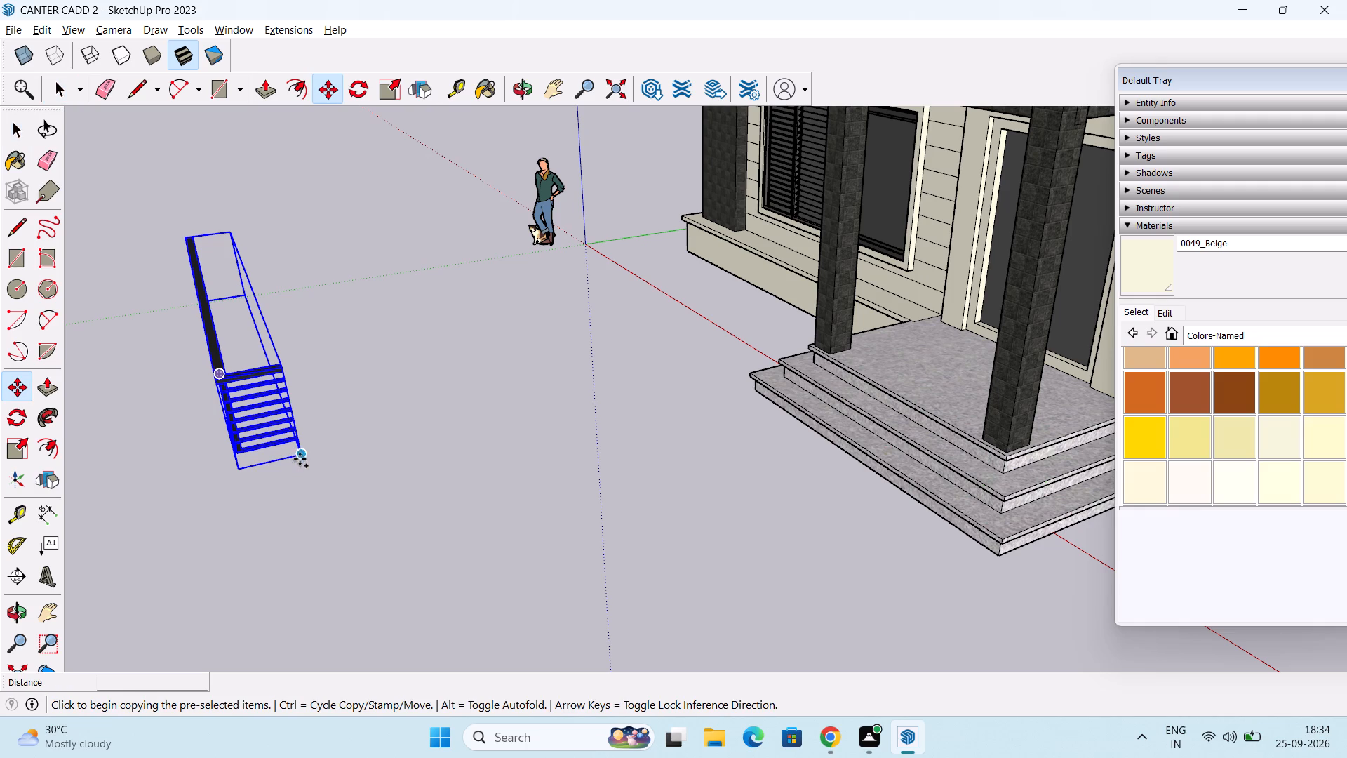
scroll(286, 469, up, 16)
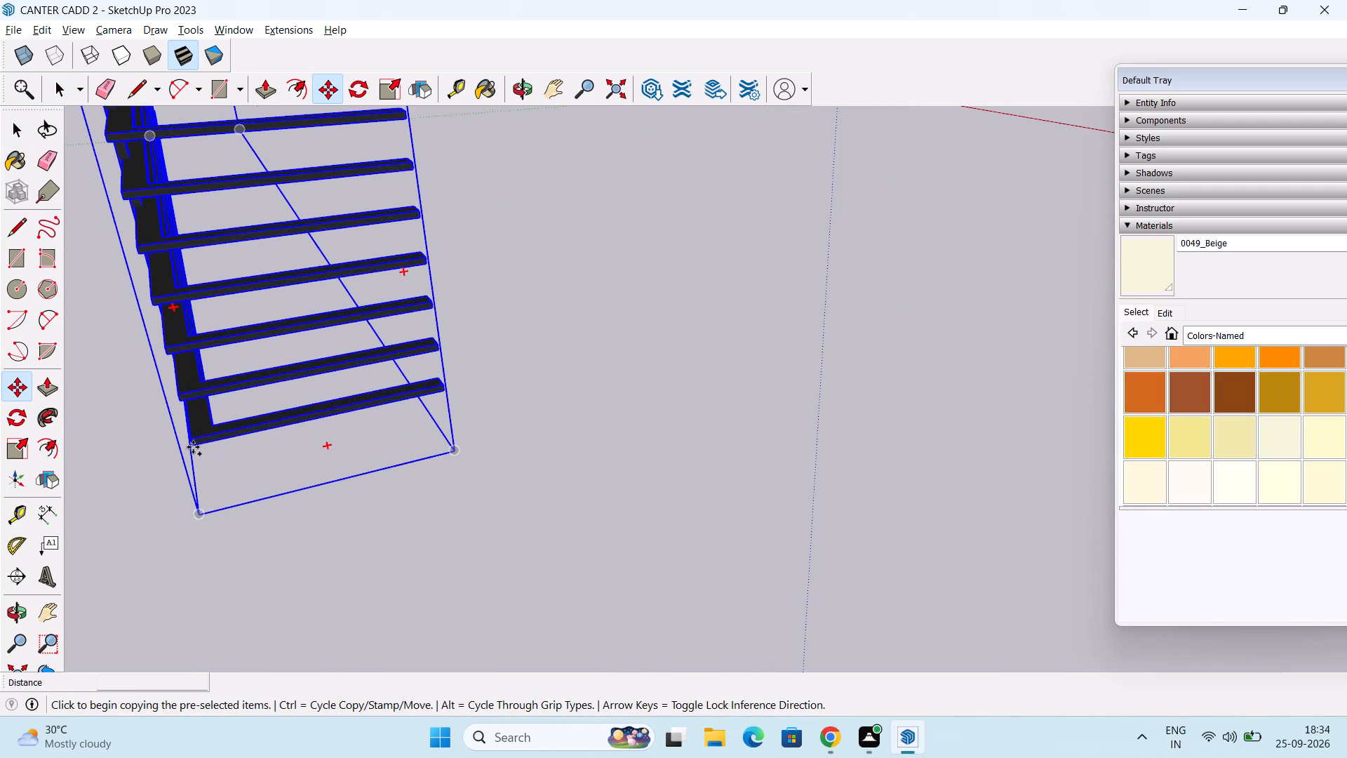
drag(193, 446, 204, 437)
scroll(906, 365, down, 6)
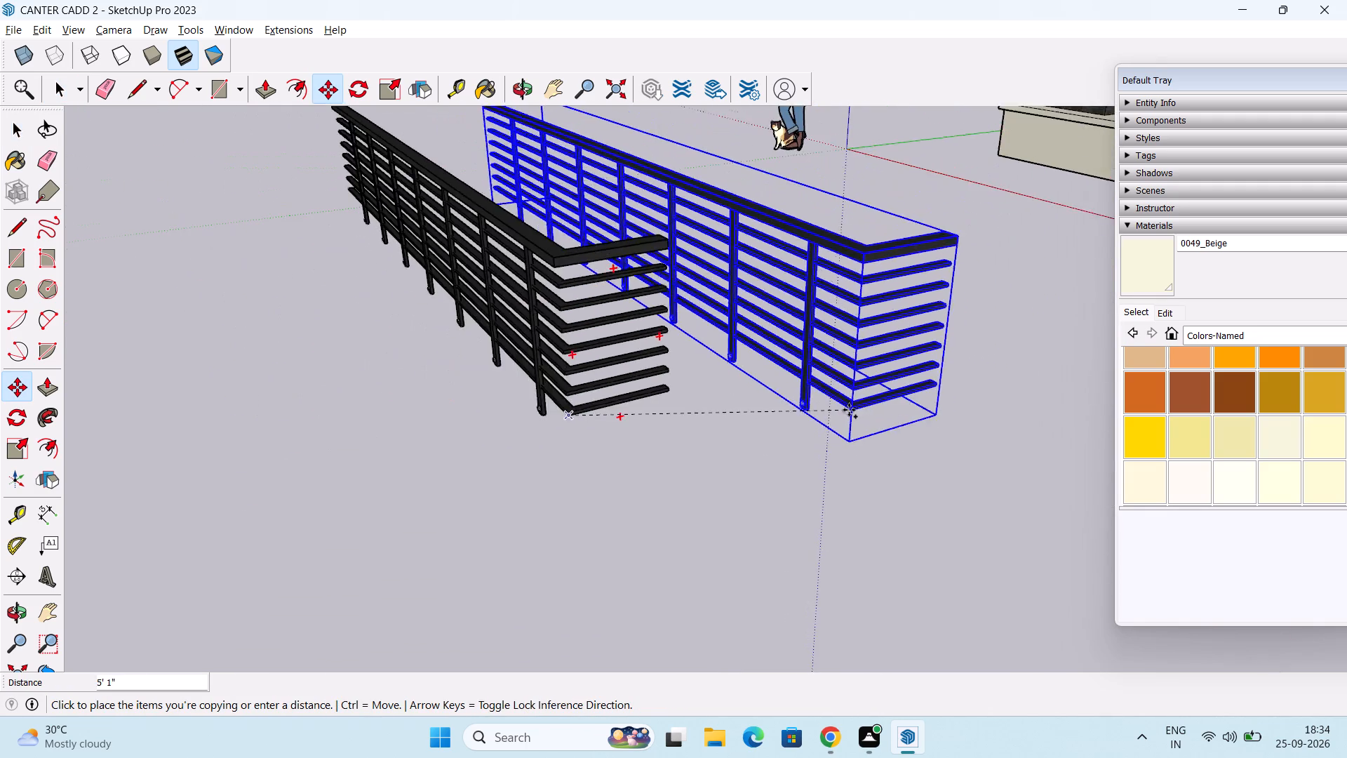
scroll(849, 410, down, 10)
shift+middle_drag(844, 397, 149, 587)
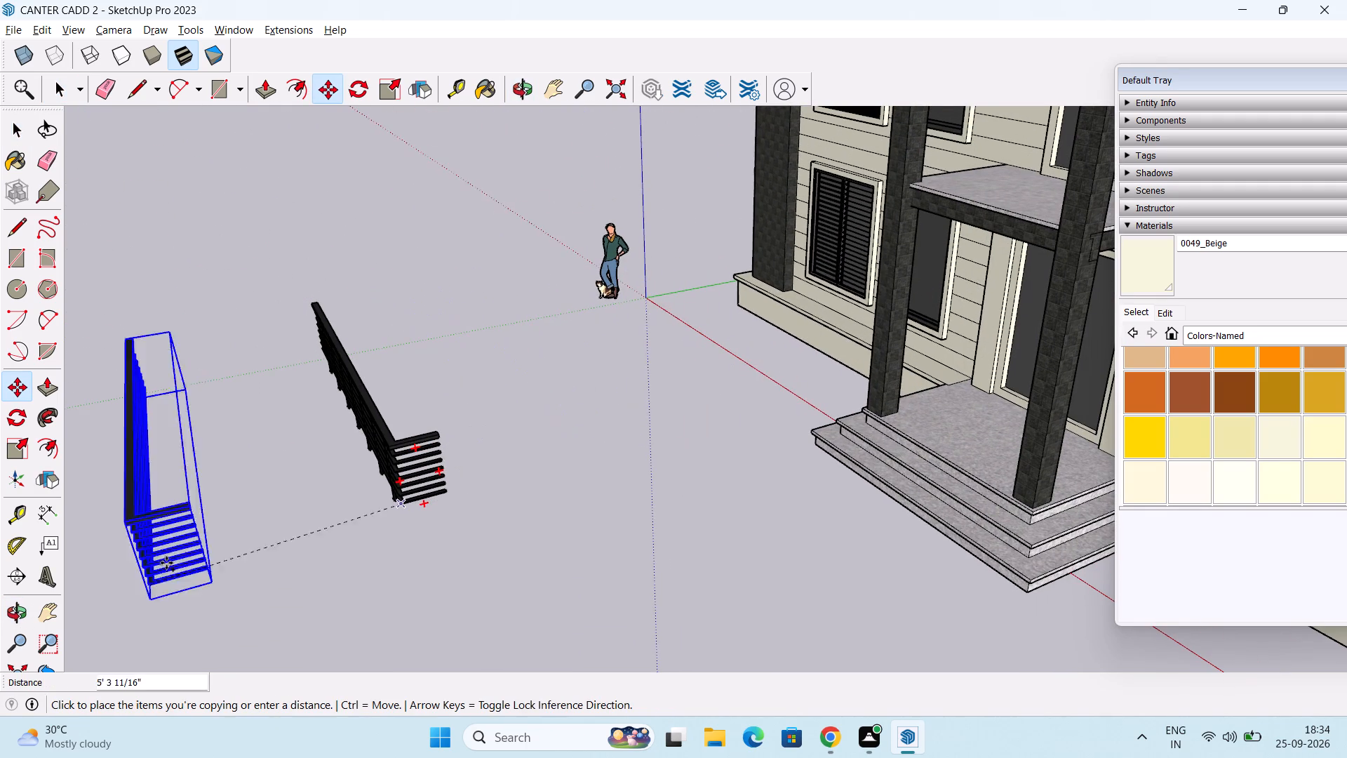
scroll(1039, 236, up, 10)
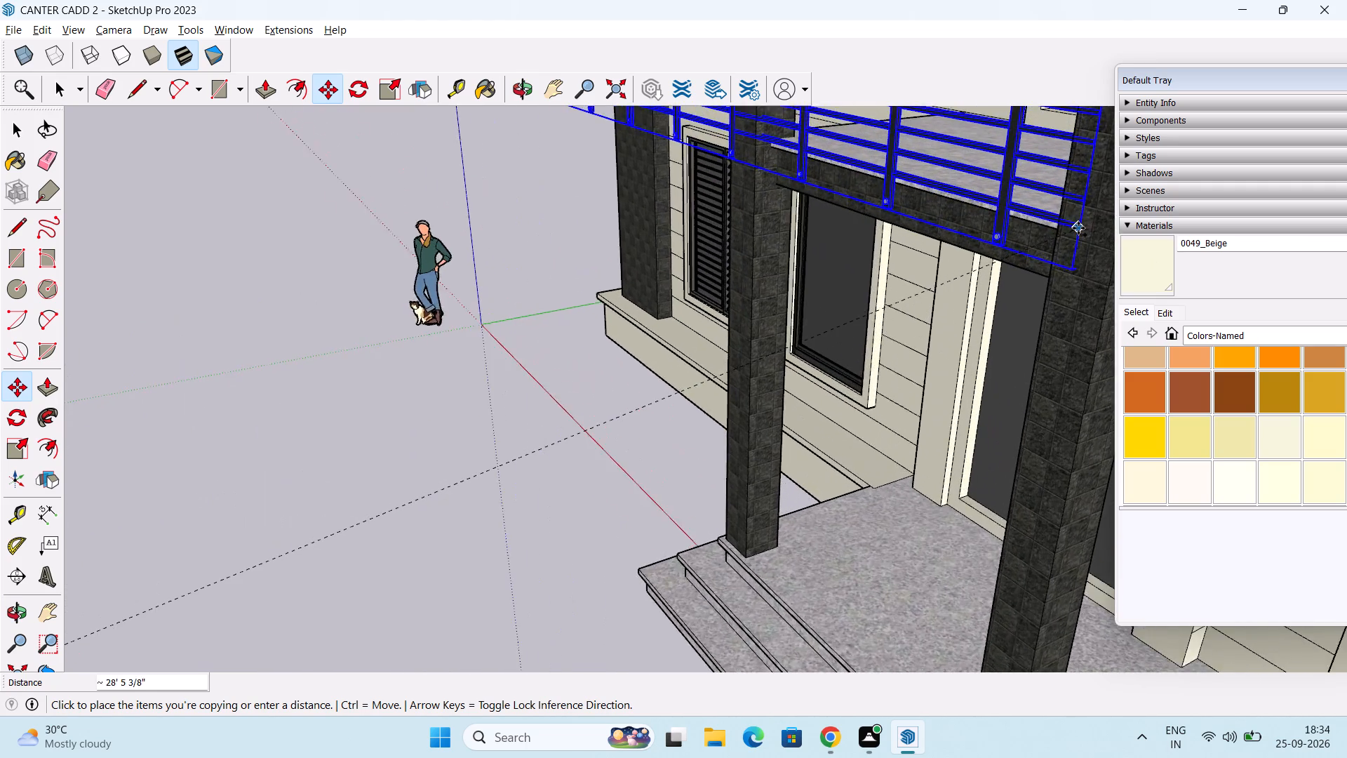
scroll(1078, 228, up, 8)
middle_drag(1070, 227, 1108, 372)
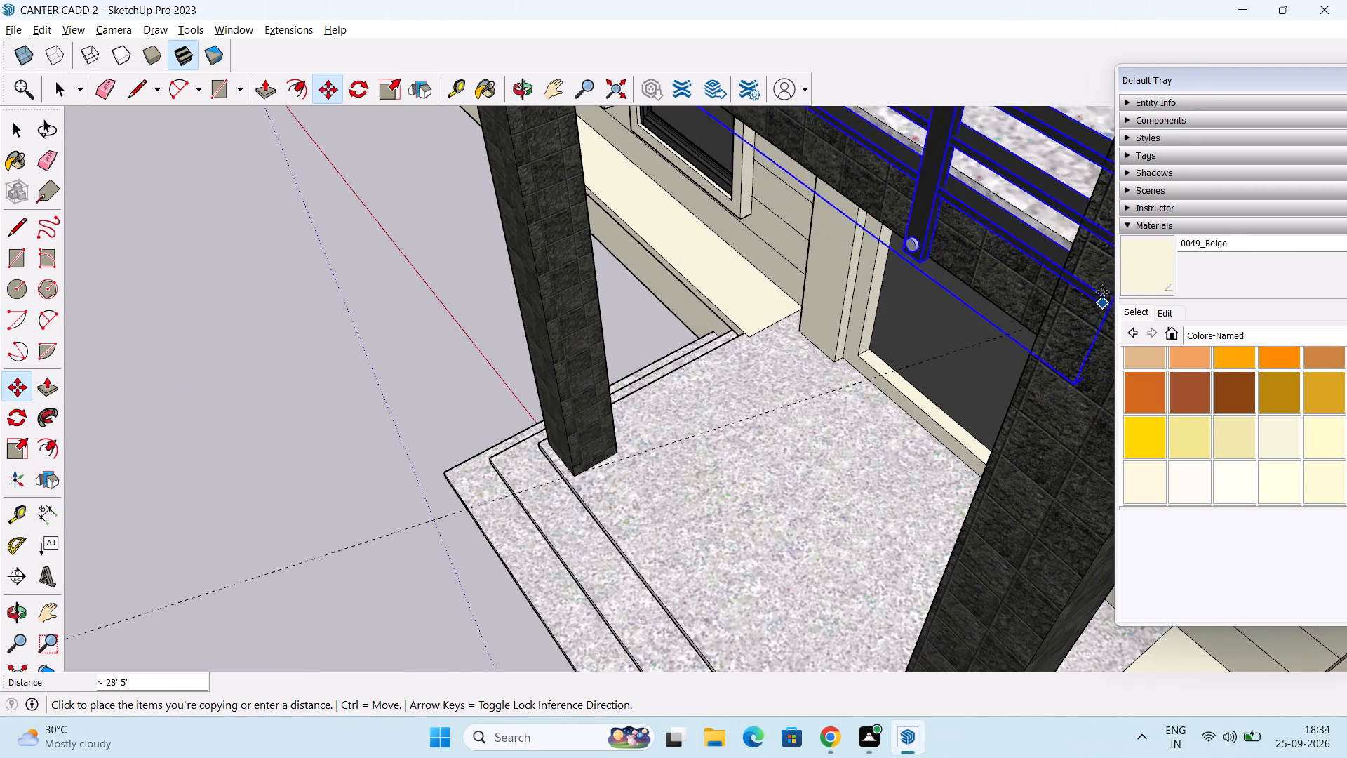
click(1113, 241)
Move the copied railing about 4 3/16" so its lower corner meets the balcony slab edge at the stone column.
scroll(1053, 341, down, 3)
middle_drag(1055, 336, 1069, 320)
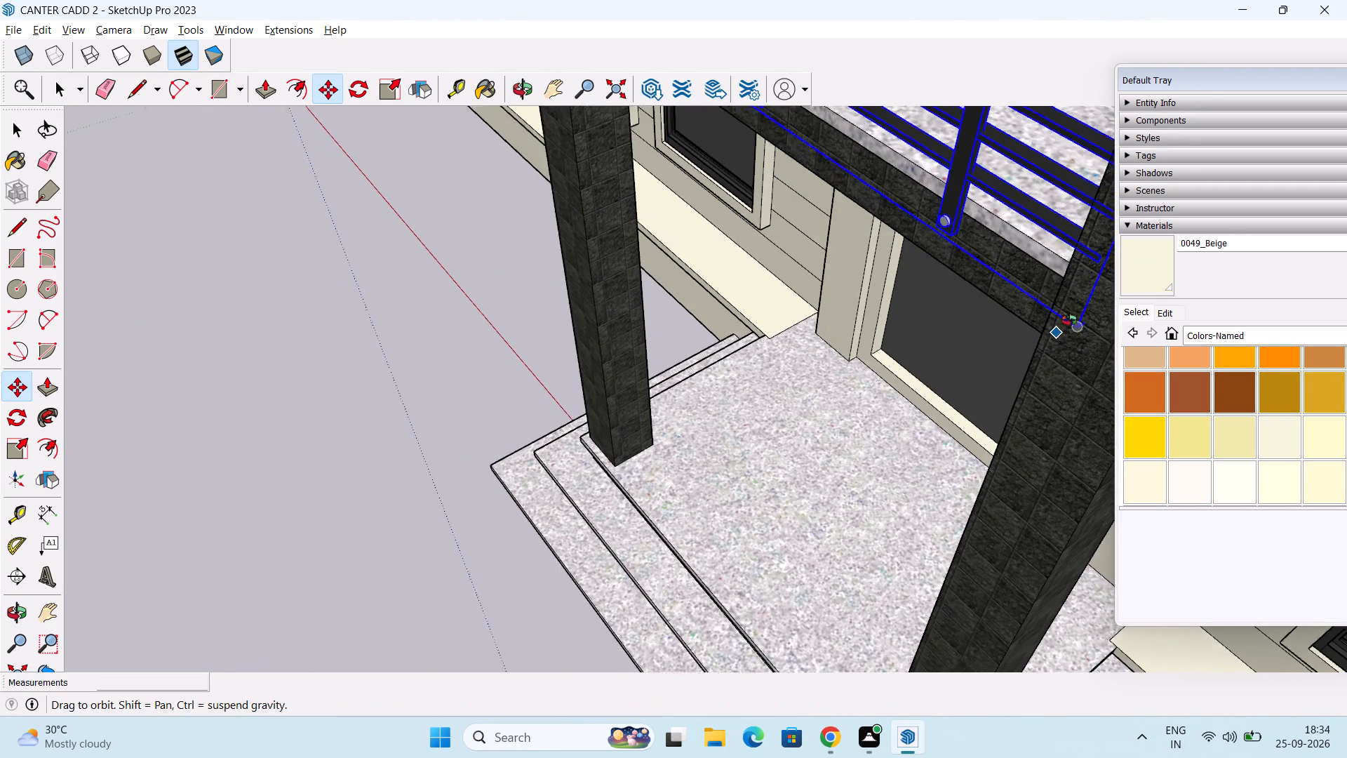
middle_drag(1069, 320, 1139, 220)
shift+middle_drag(998, 206, 993, 474)
click(1076, 474)
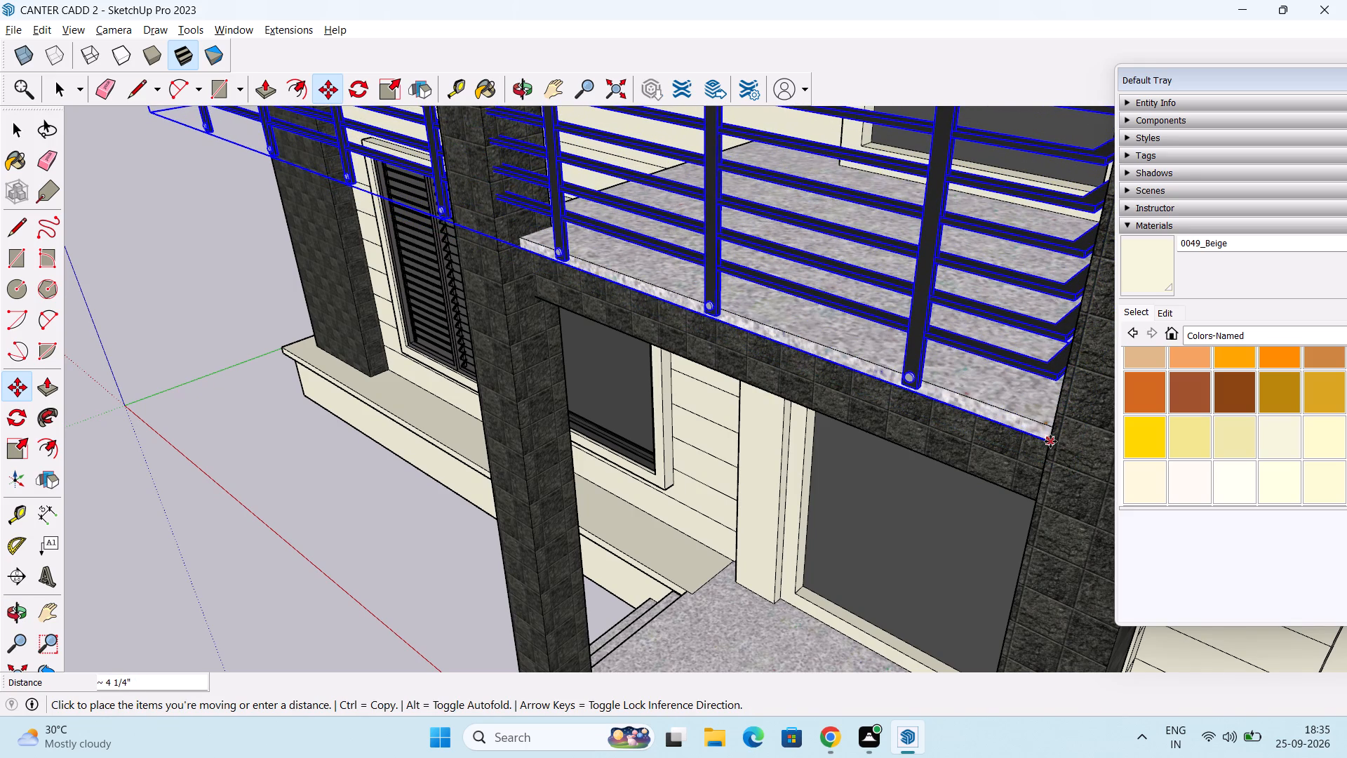
click(1048, 441)
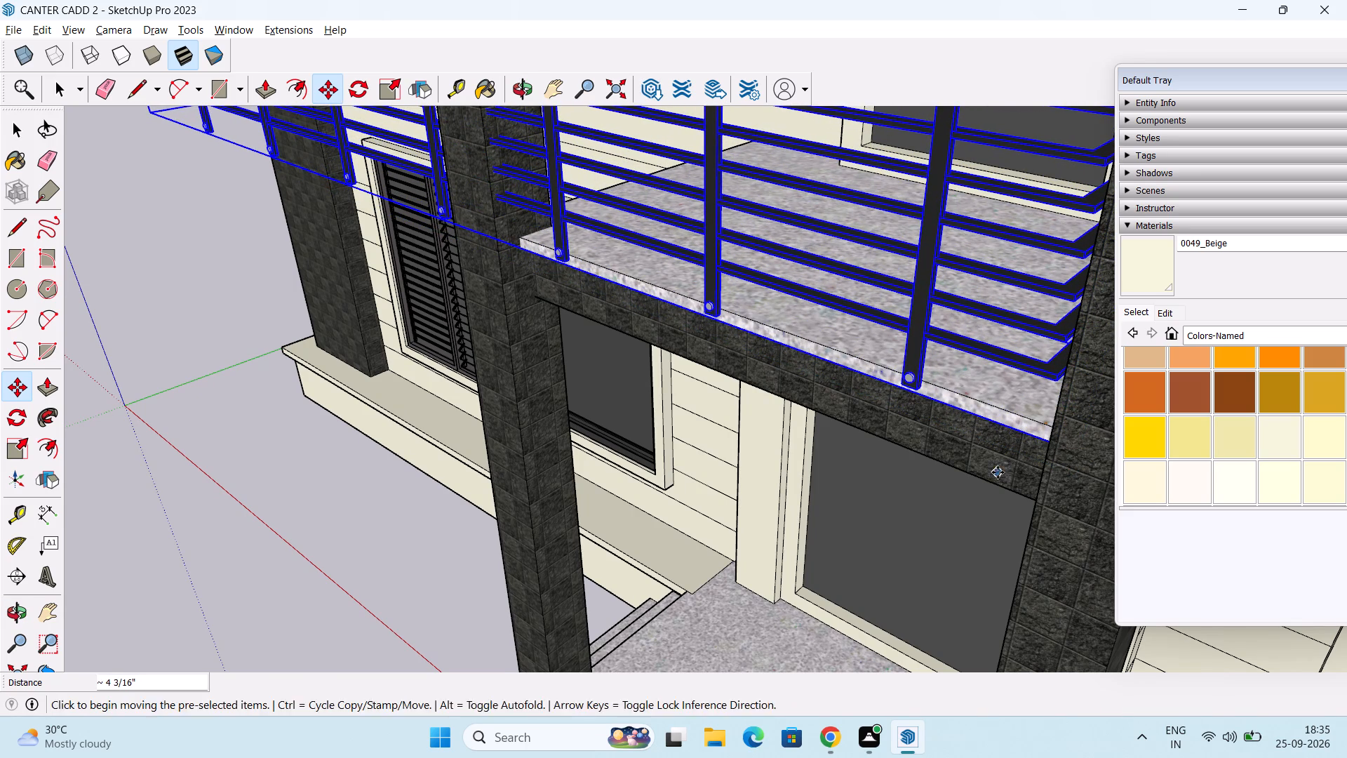
Move the balcony railing about 5 15/16" along the green axis, inward over the slab.
middle_drag(1000, 467, 1099, 397)
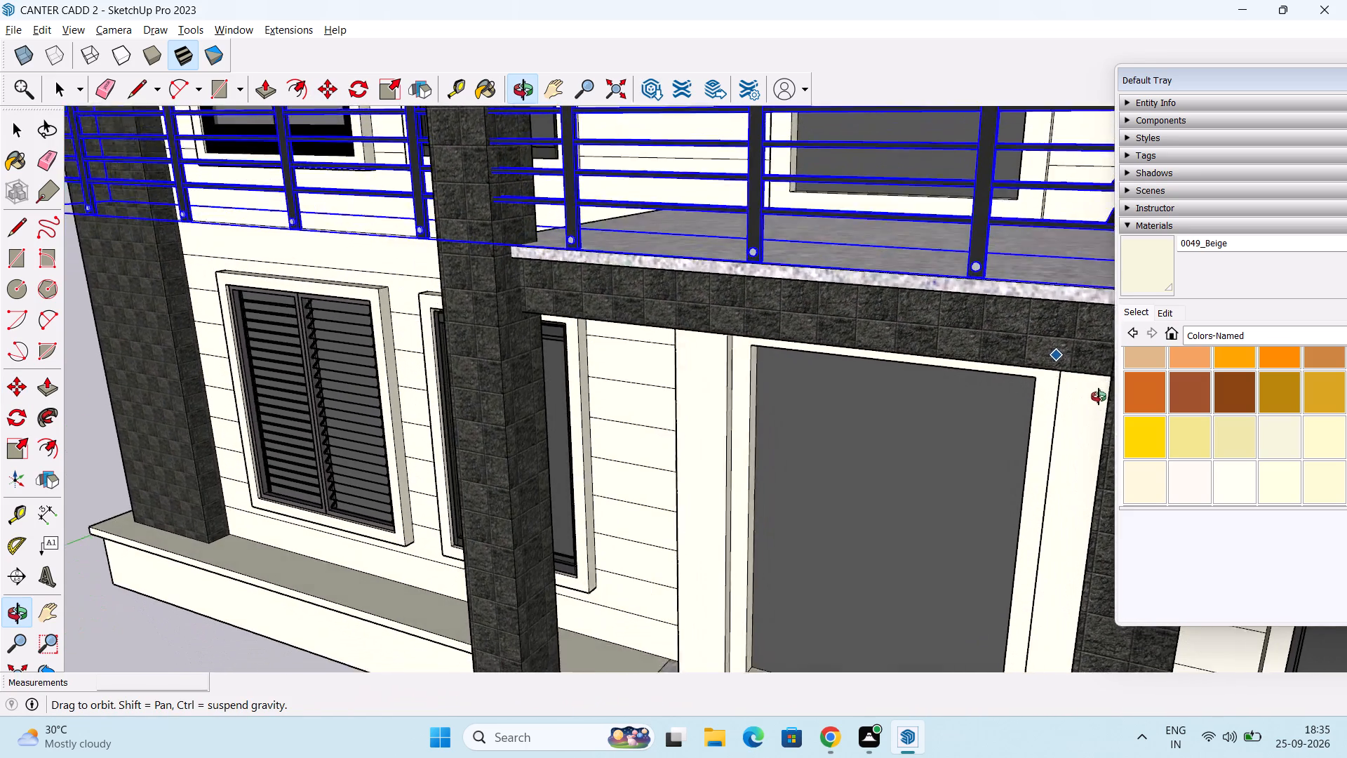
middle_drag(1099, 397, 863, 339)
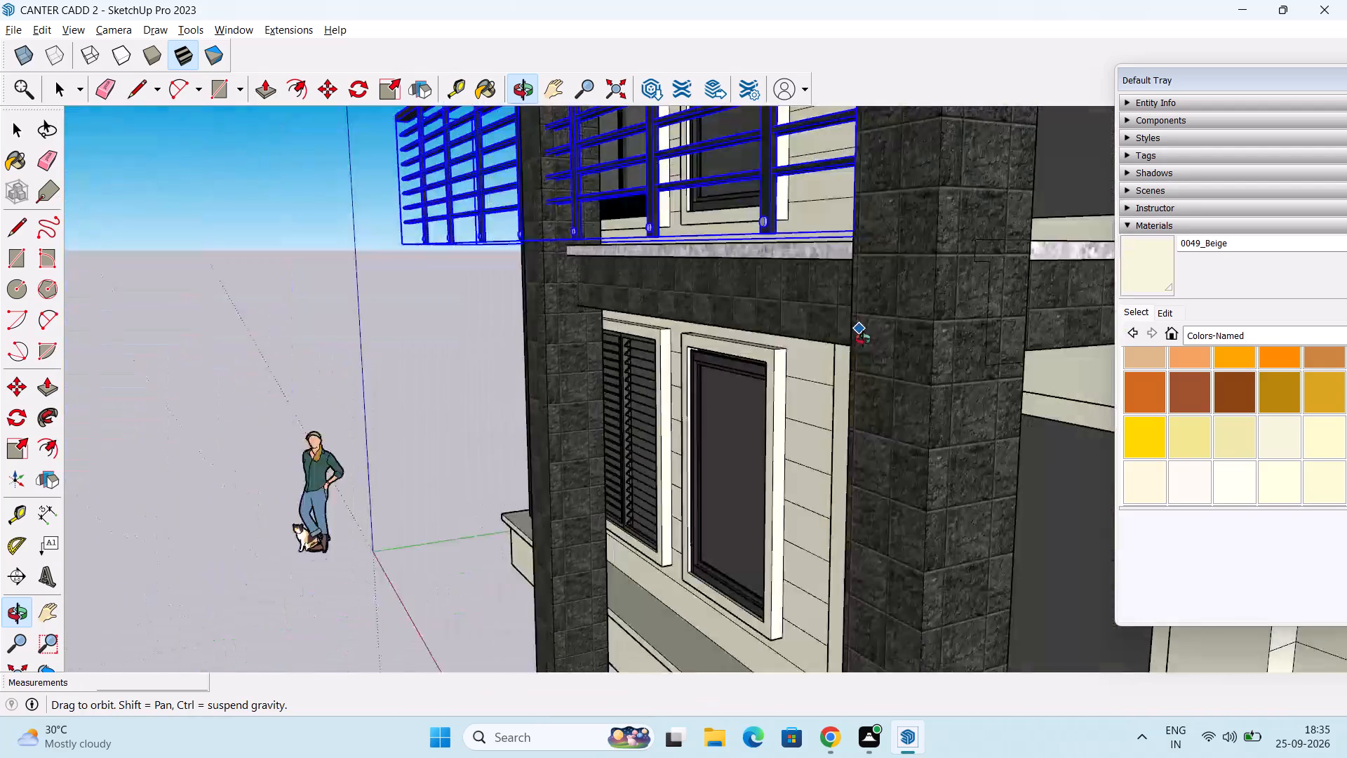
middle_drag(863, 339, 771, 429)
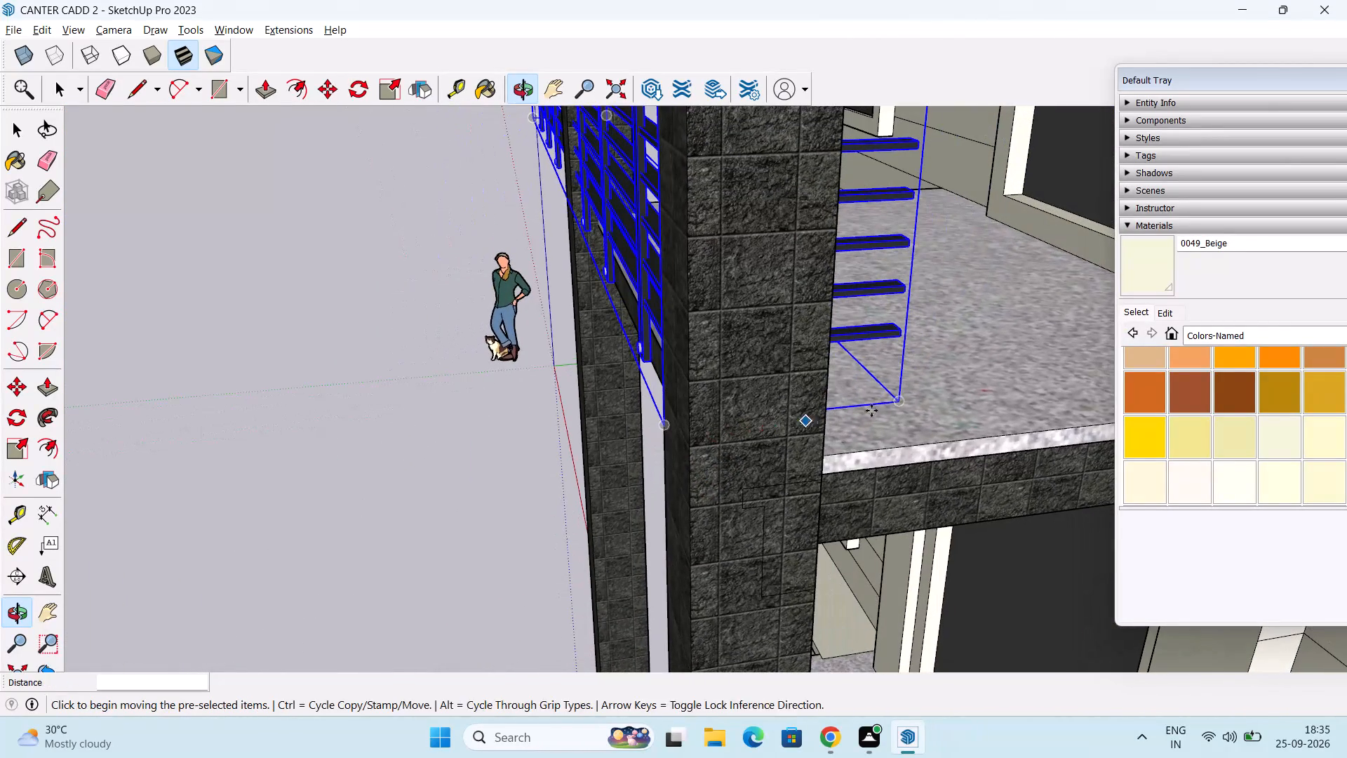
click(903, 404)
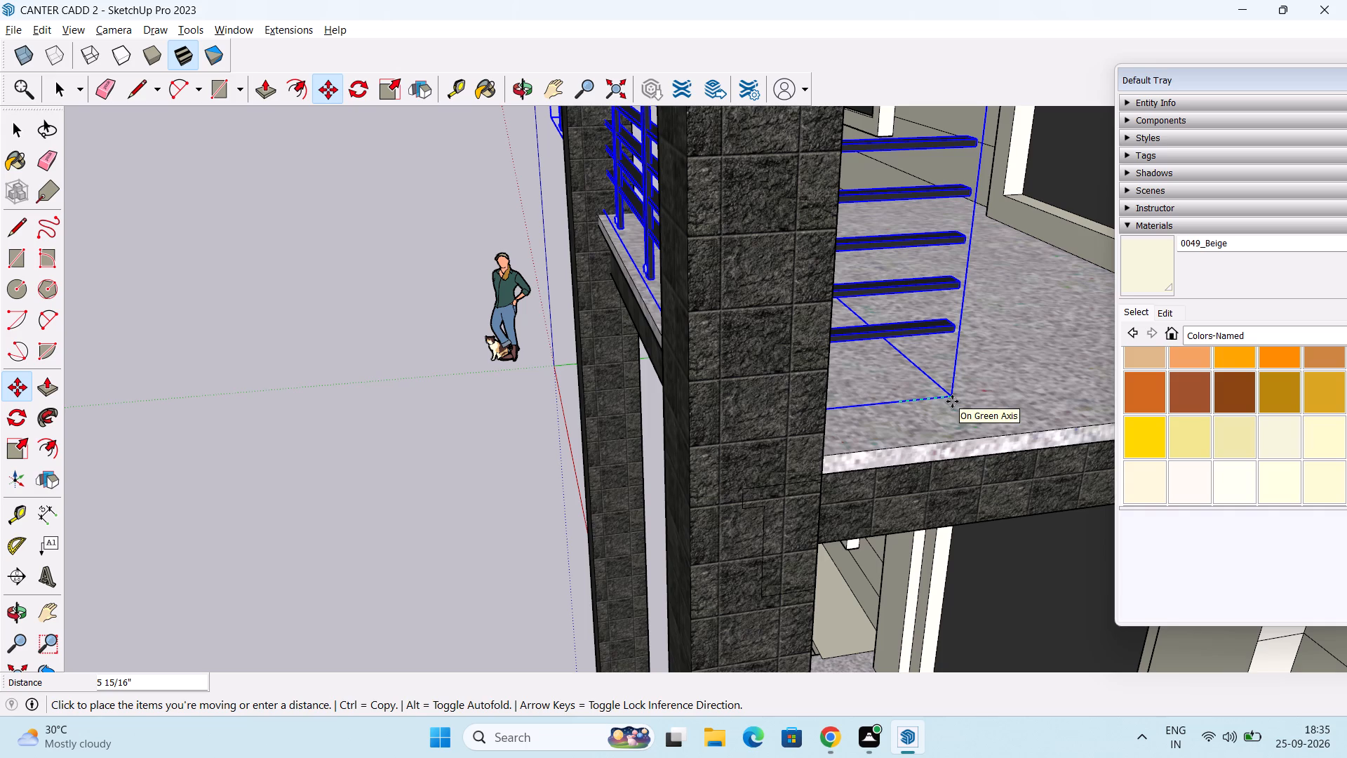
click(952, 401)
Lower the balcony railing about 1' 1 11/16" so its rails sit down at the slab.
scroll(877, 465, down, 2)
middle_drag(881, 486, 1067, 347)
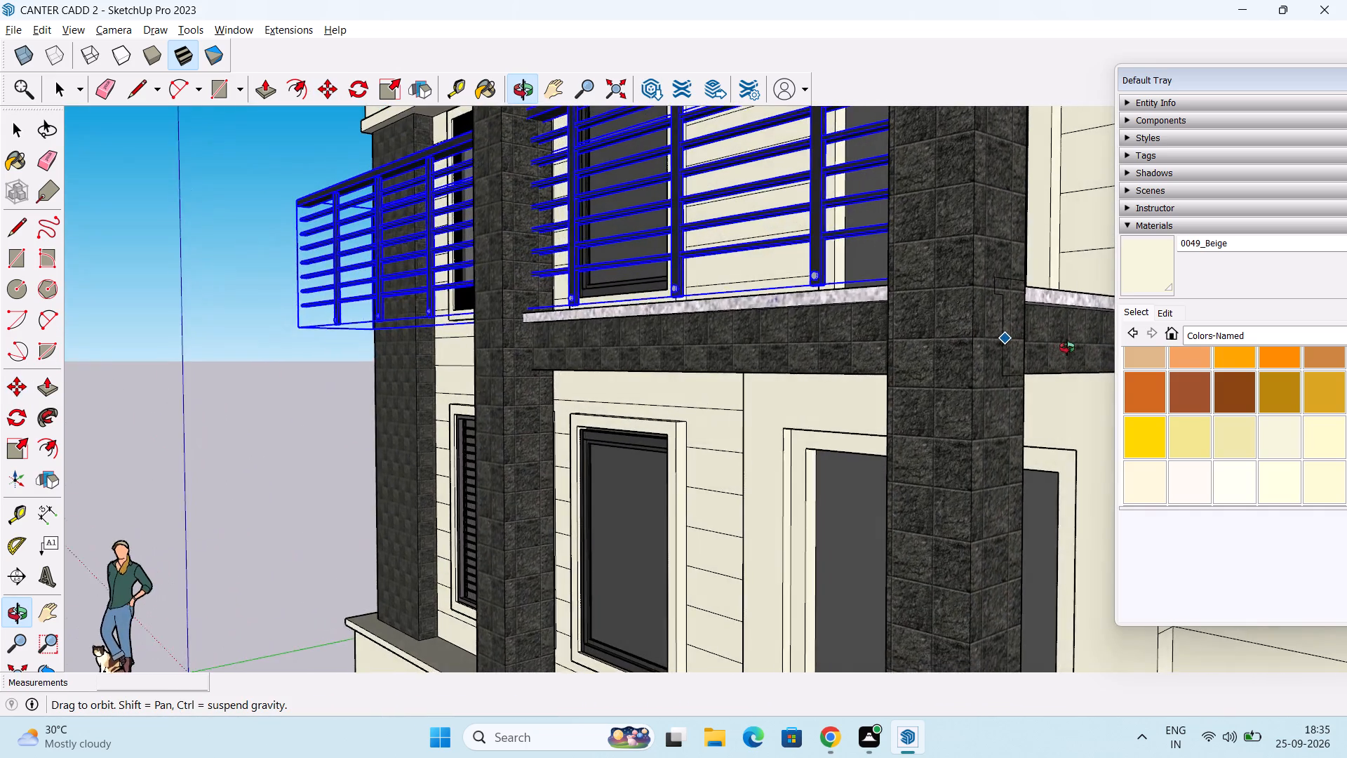
middle_drag(1067, 347, 955, 413)
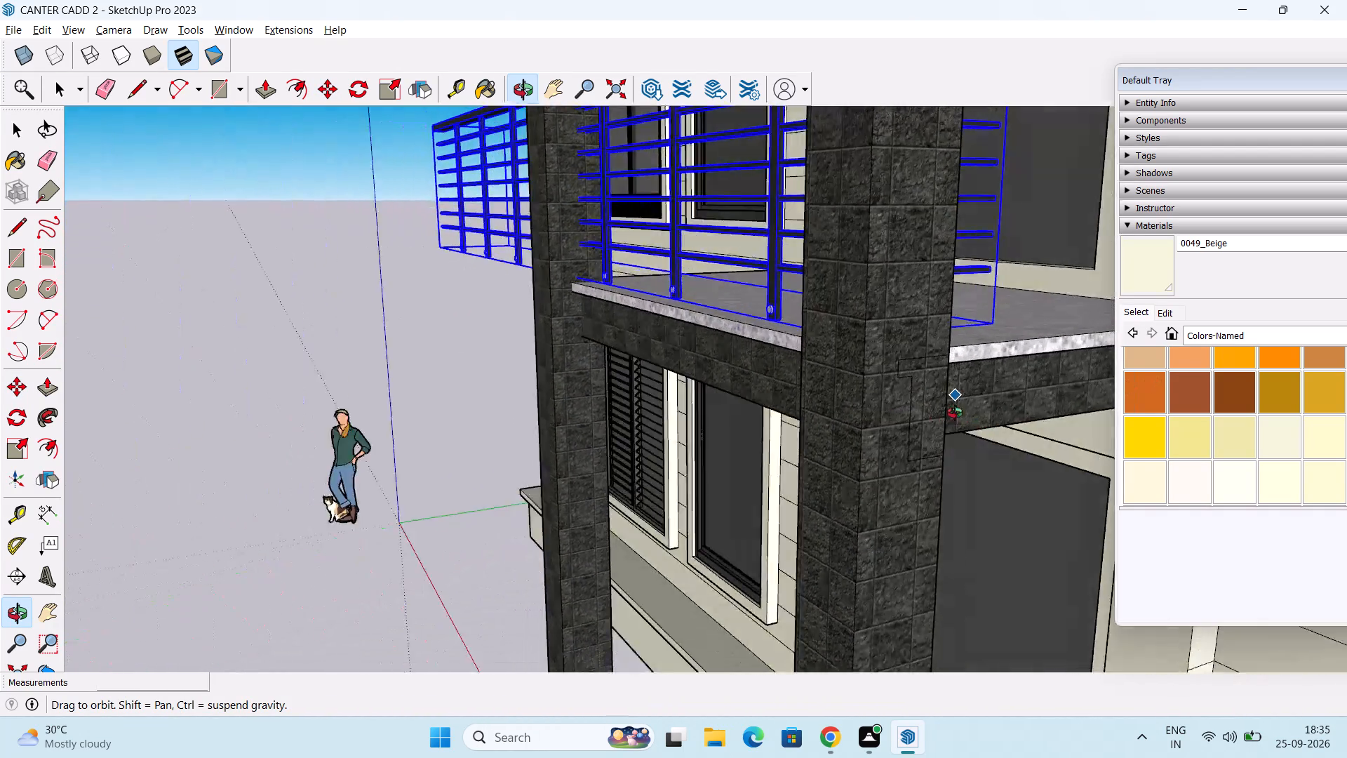
middle_drag(955, 413, 754, 385)
click(817, 314)
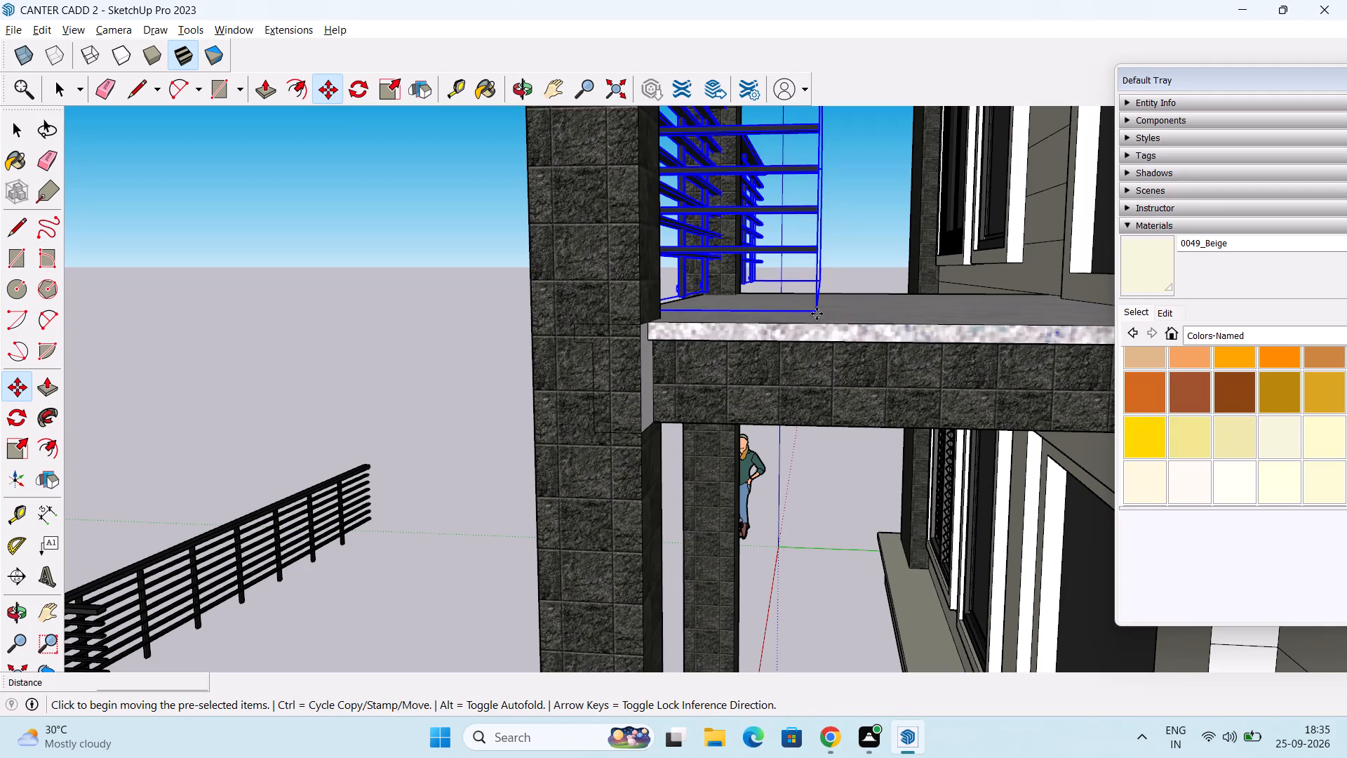
middle_drag(822, 332, 831, 274)
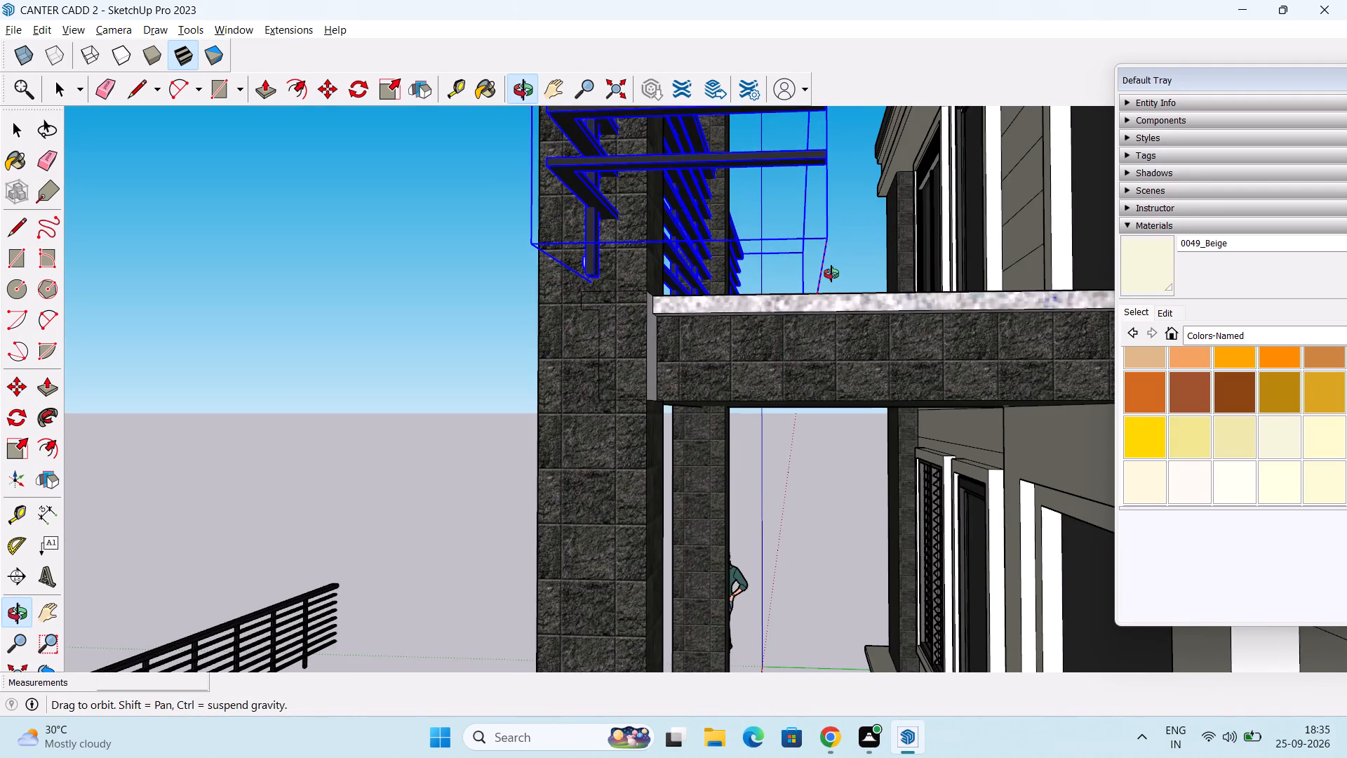
middle_drag(831, 274, 827, 323)
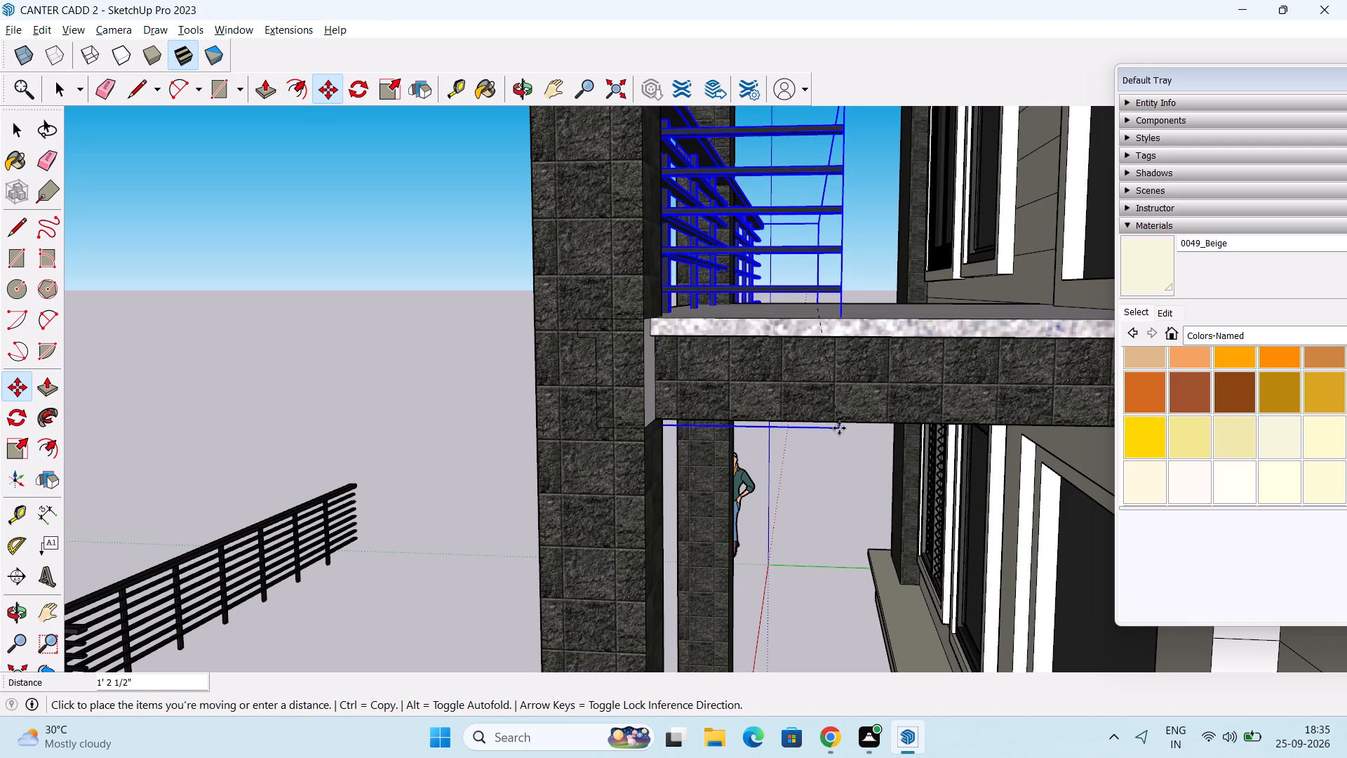
middle_drag(793, 419, 798, 192)
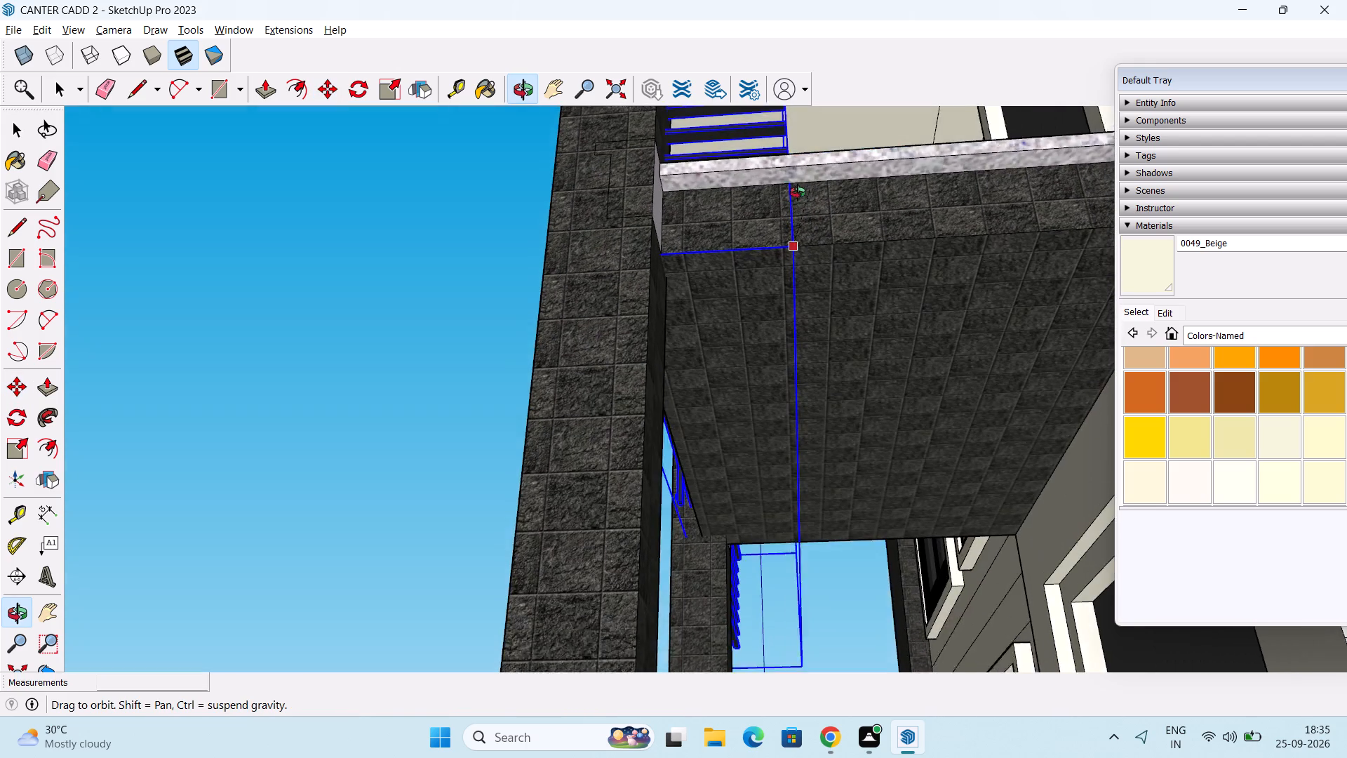
middle_drag(798, 192, 801, 176)
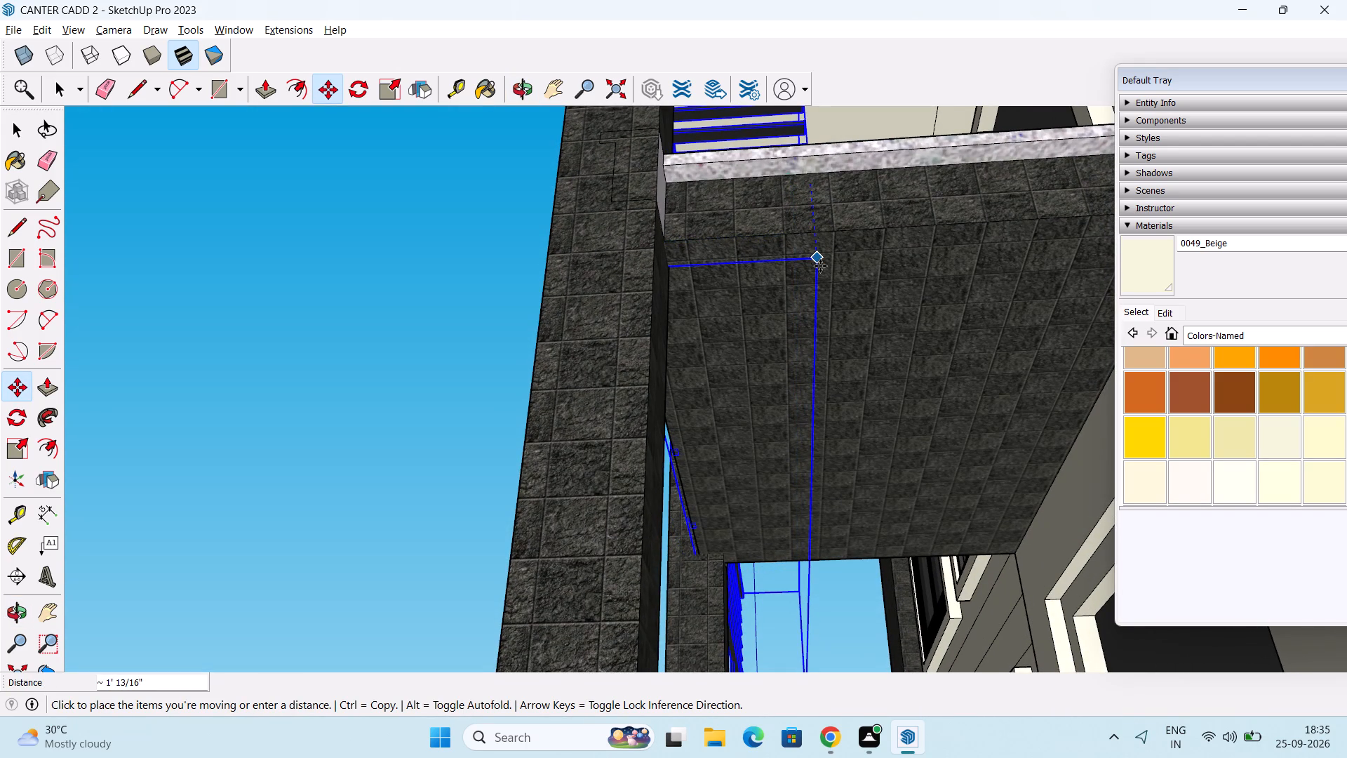
middle_drag(824, 230, 819, 297)
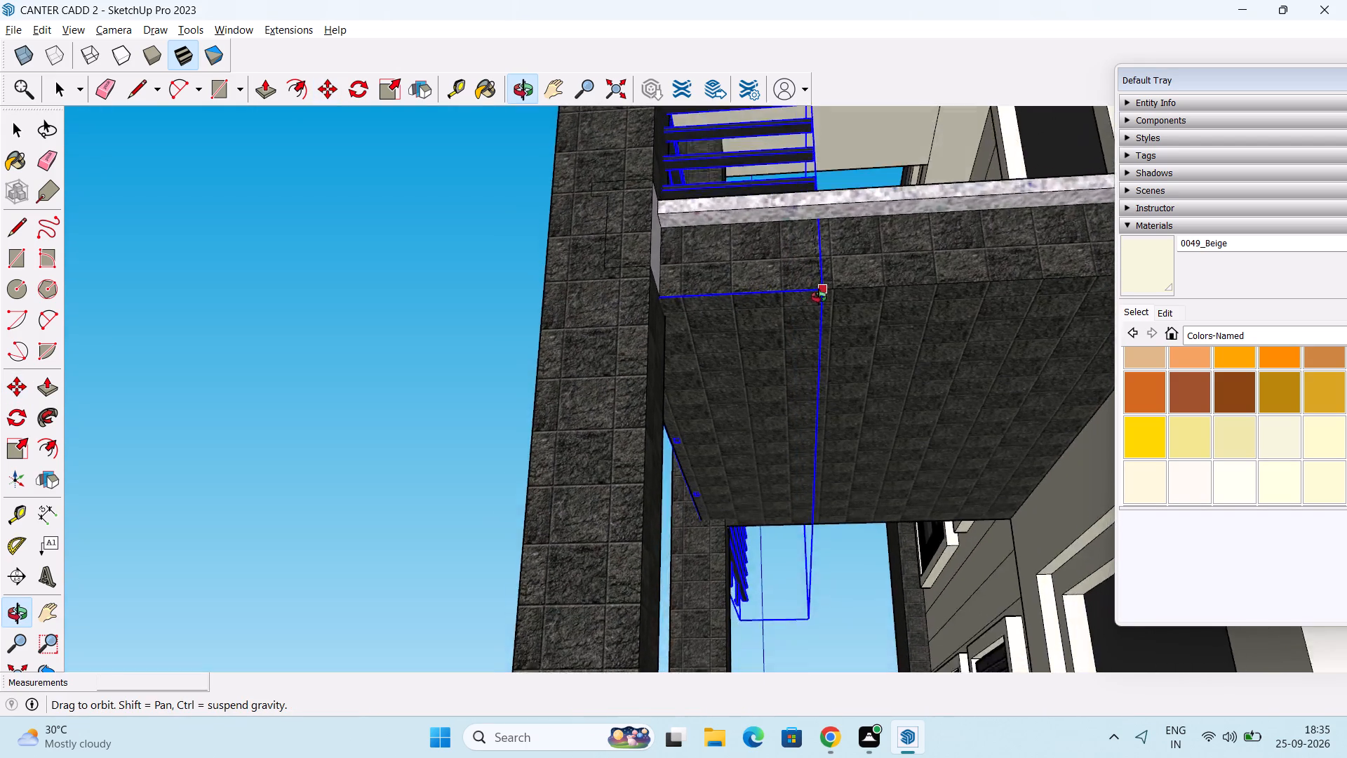
middle_drag(819, 297, 1075, 387)
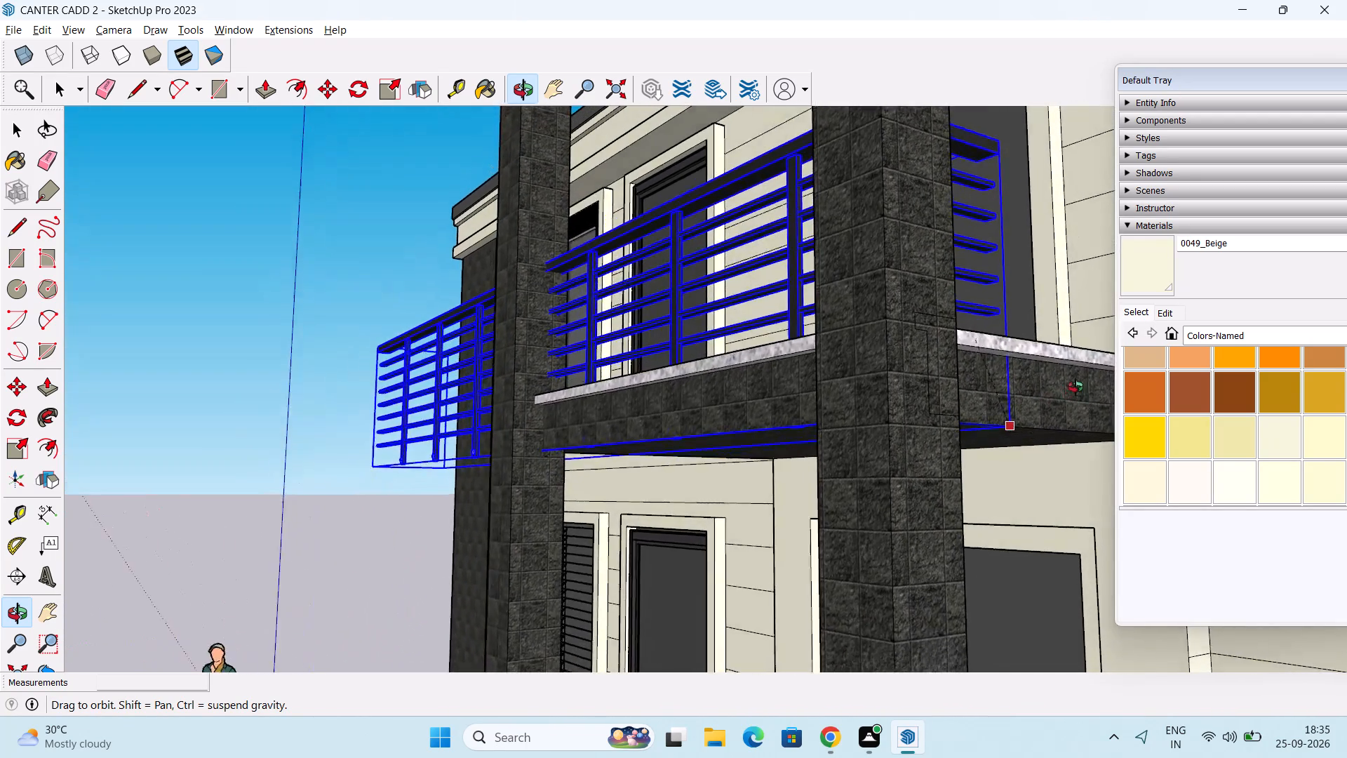
middle_drag(1075, 387, 996, 485)
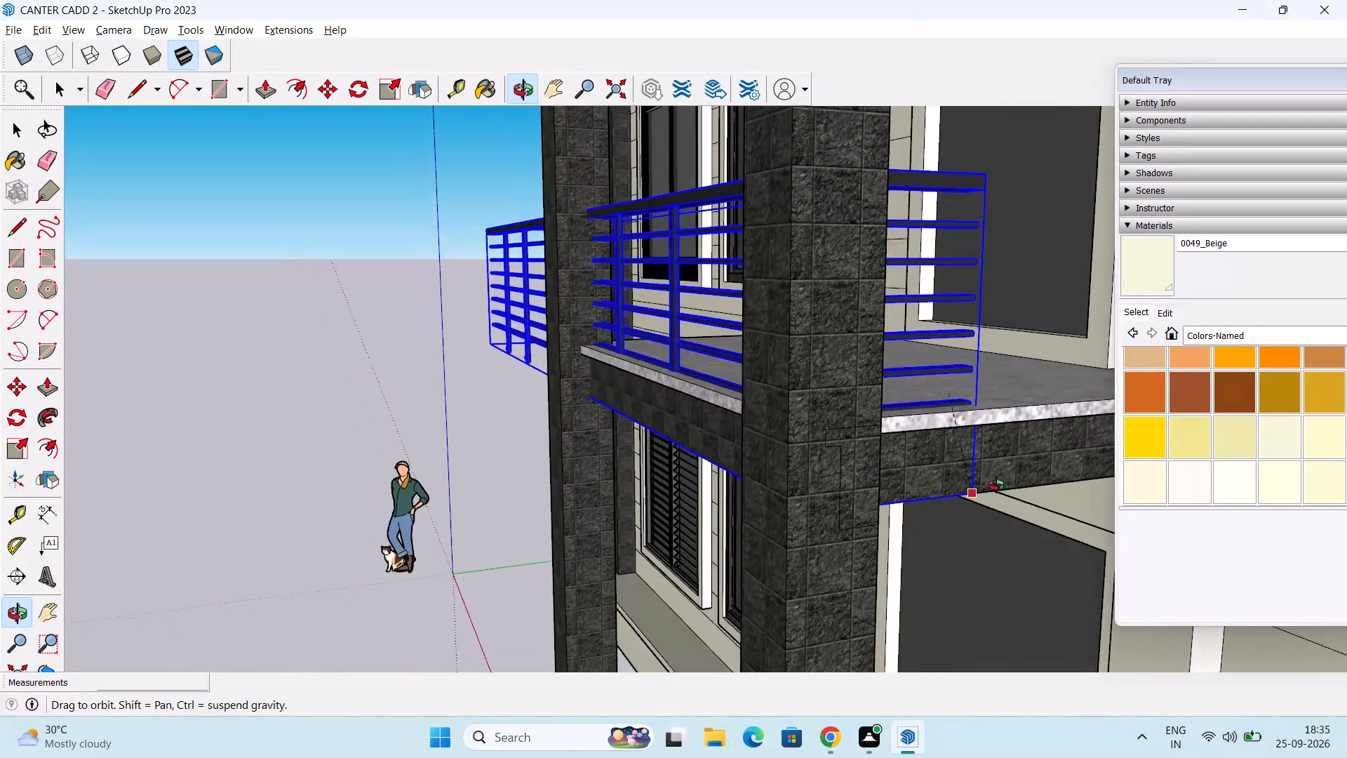
middle_drag(996, 485, 994, 486)
click(994, 486)
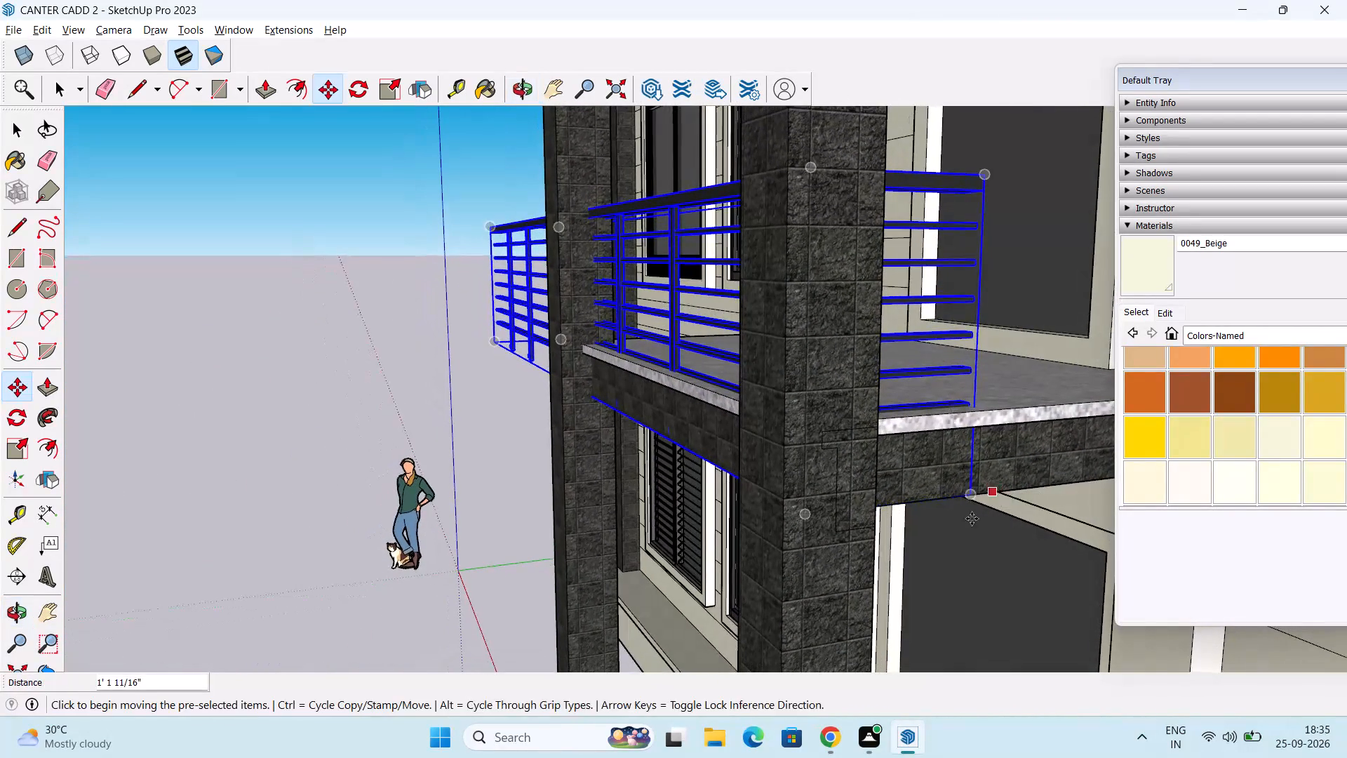
key(space)
click(435, 415)
Scale the balcony railing along the red axis to about 0.47 so it ends at the second stone column.
scroll(471, 403, down, 3)
middle_drag(474, 401, 547, 356)
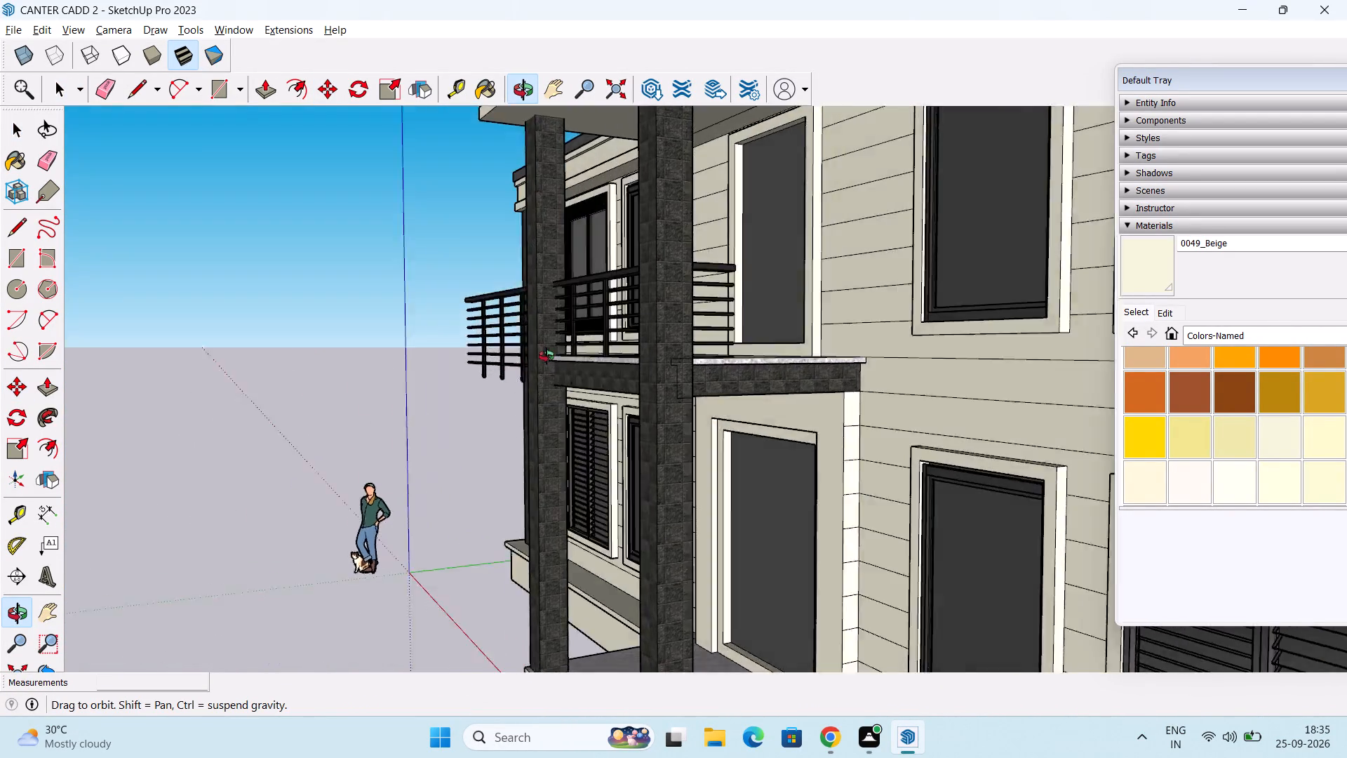
middle_drag(547, 356, 1192, 387)
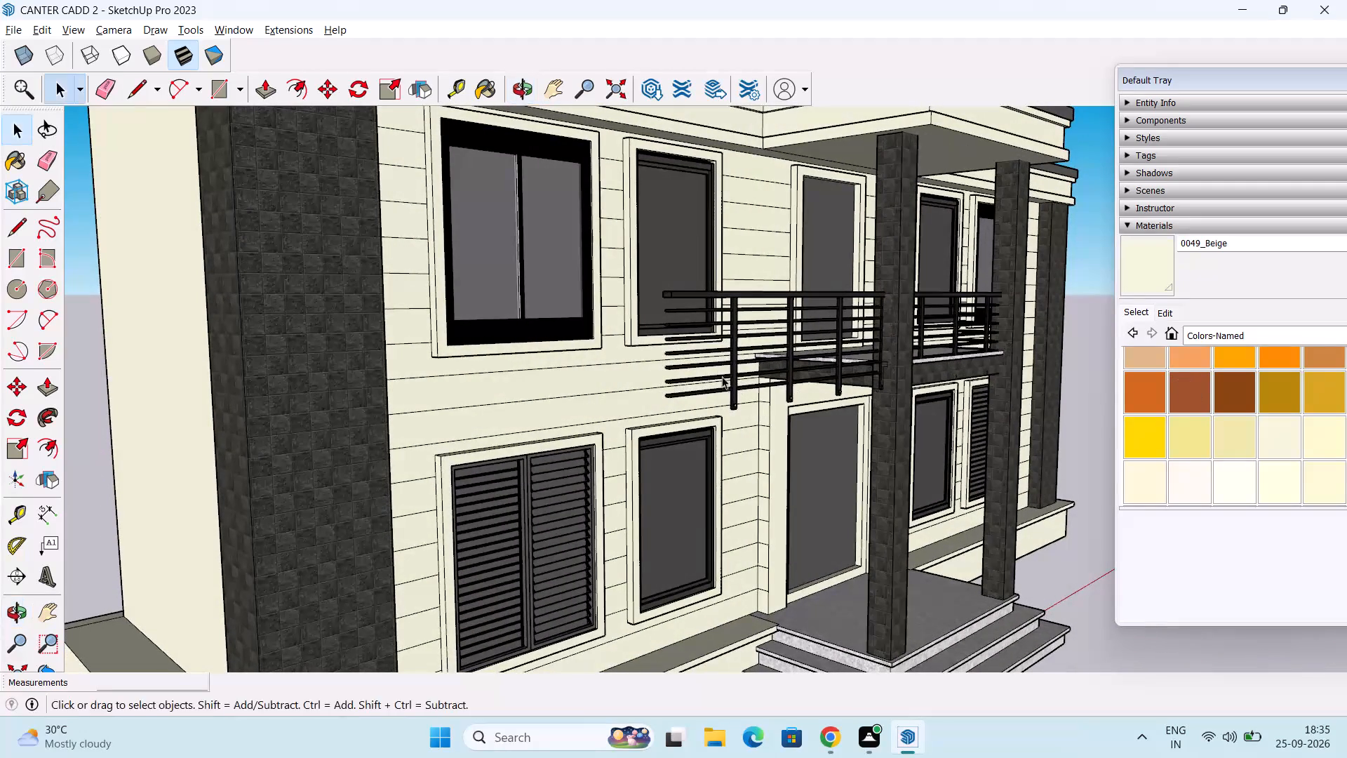
click(718, 359)
middle_drag(718, 344, 516, 419)
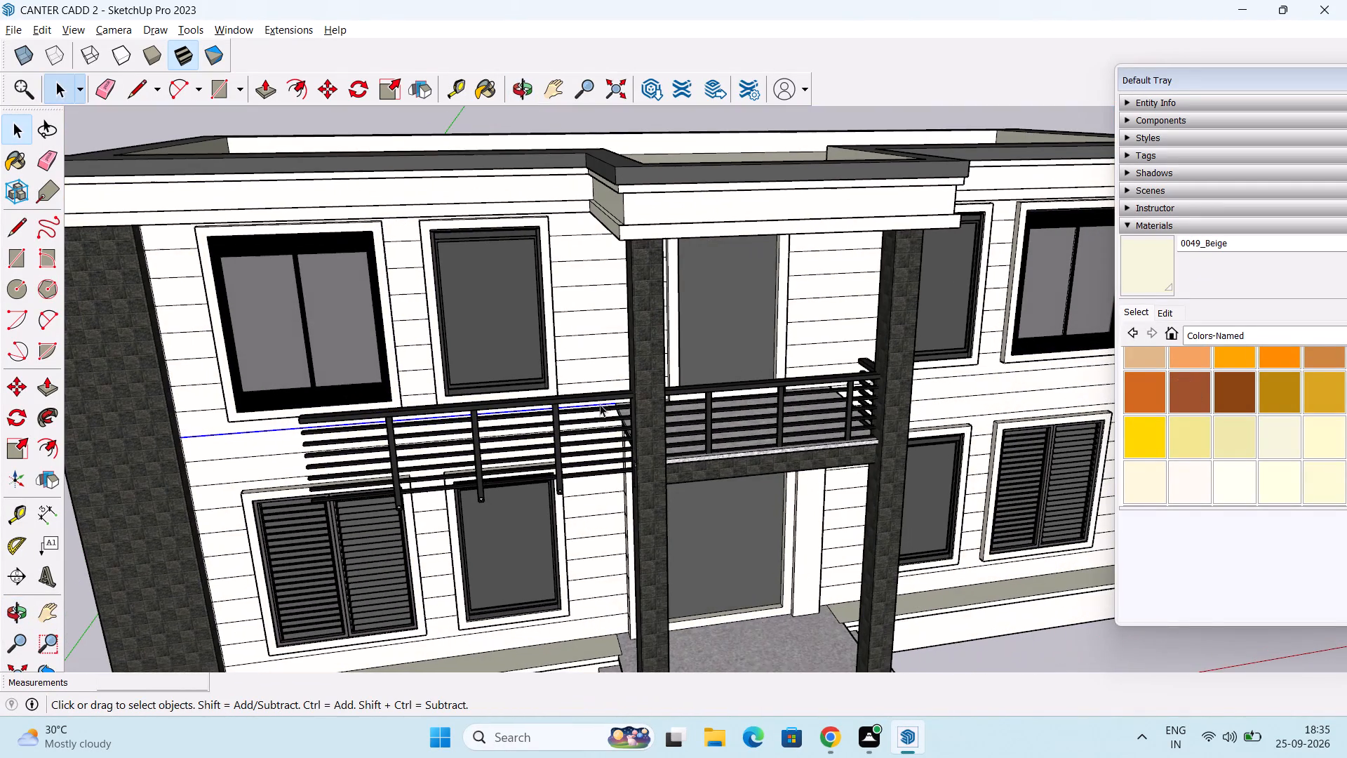
click(710, 387)
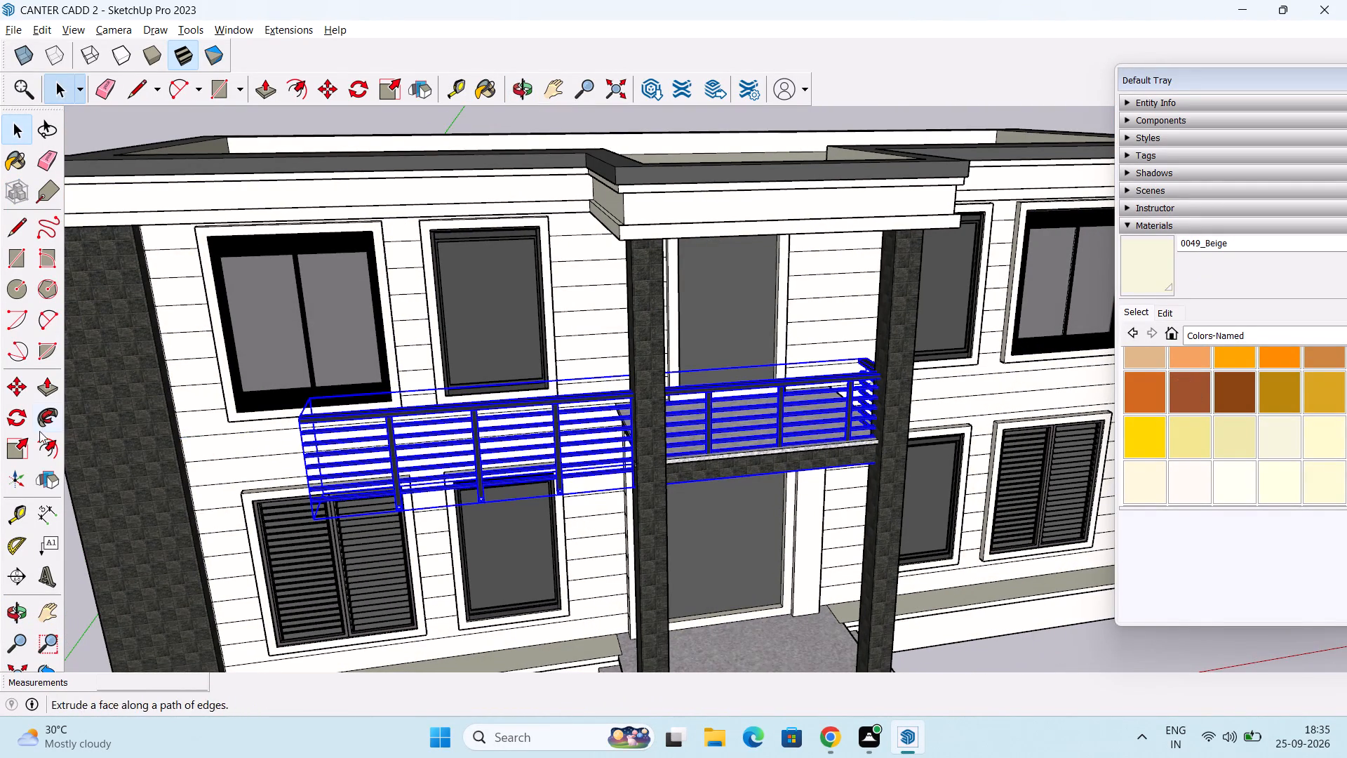
click(17, 441)
middle_drag(292, 474, 459, 476)
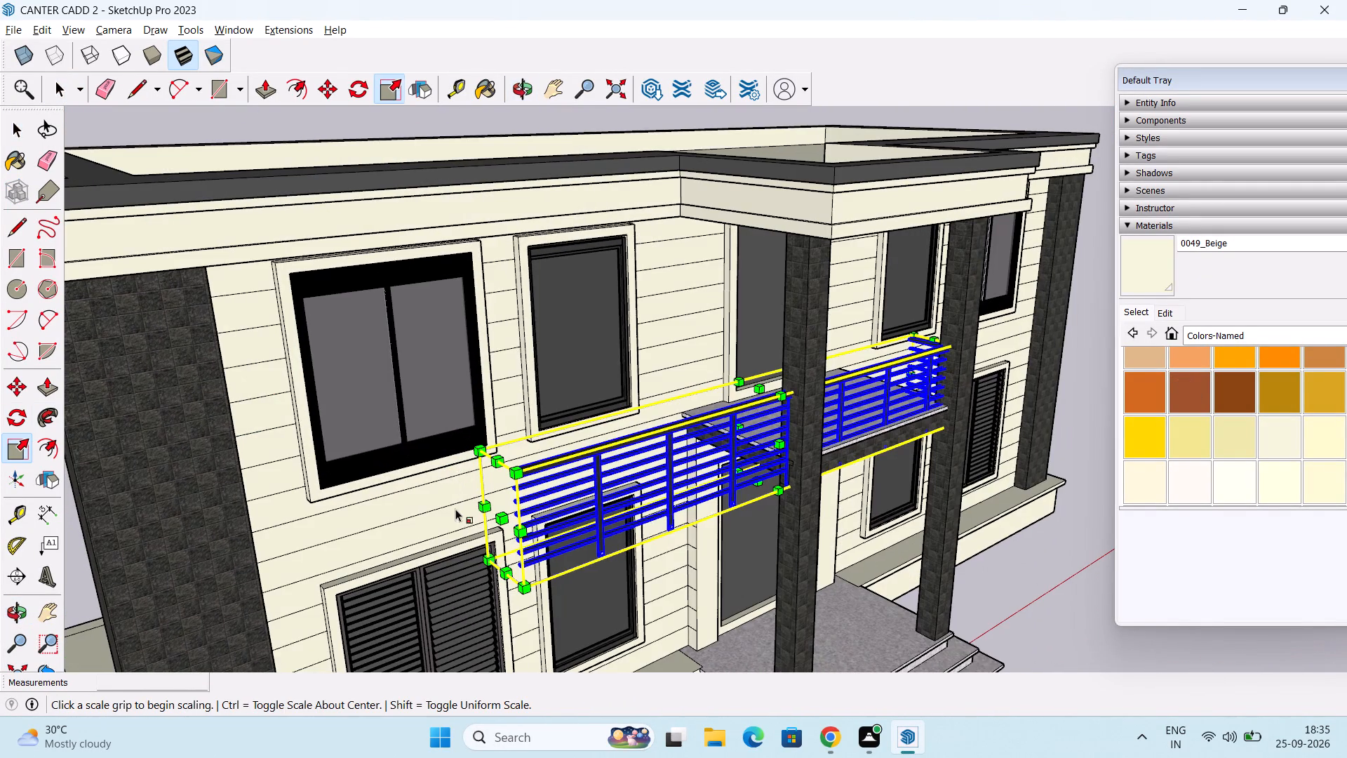
drag(498, 522, 782, 443)
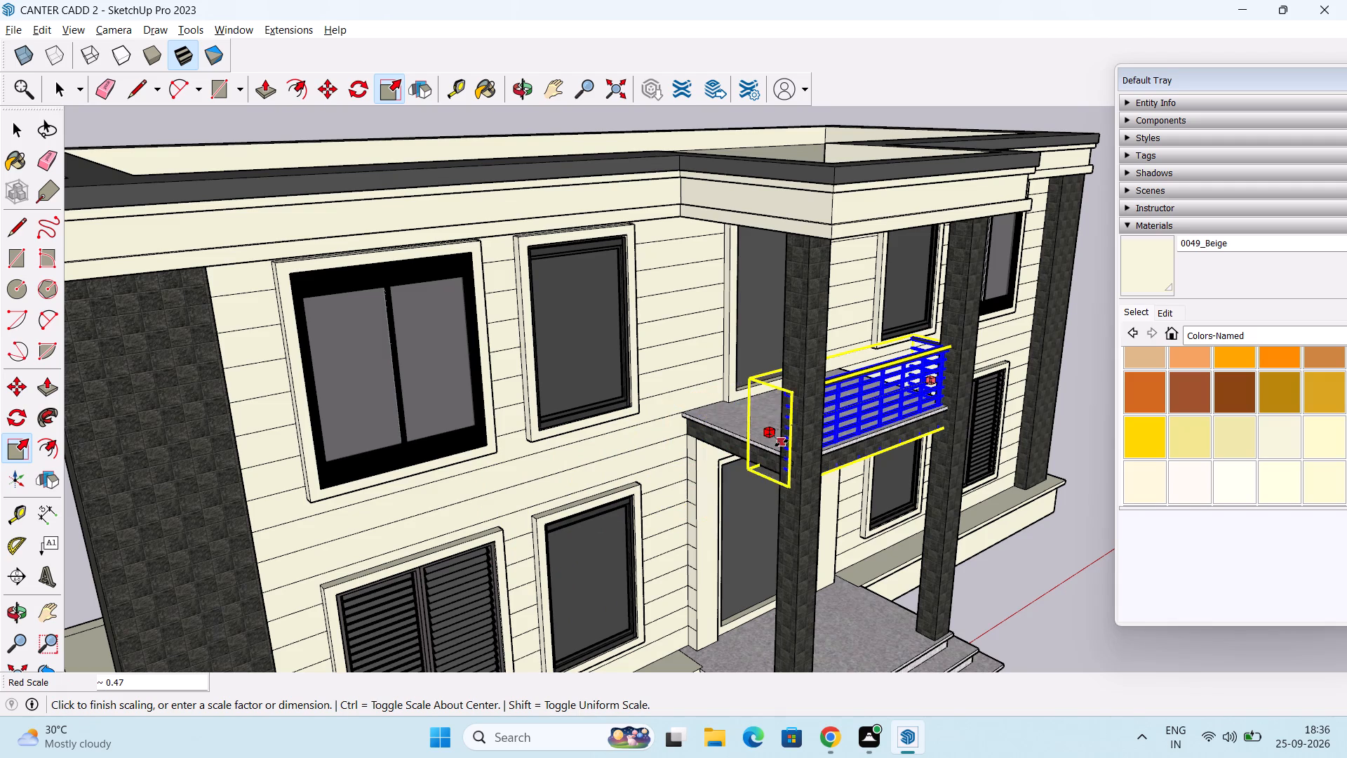
drag(782, 443, 787, 440)
Scale the balcony railing's depth along the green axis to about 3.05, extending its side rails across the slab to the house wall.
scroll(779, 435, down, 1)
middle_drag(786, 434, 672, 441)
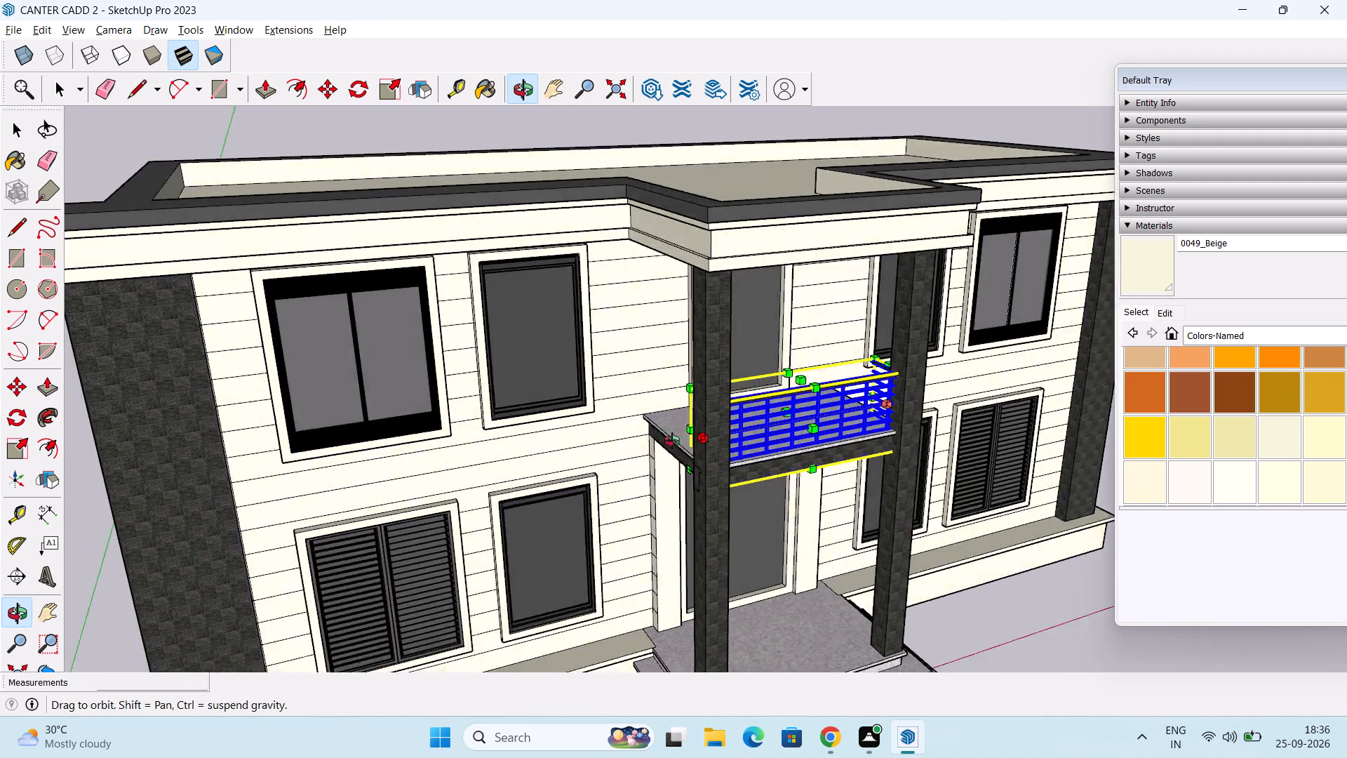
middle_drag(672, 441, 333, 500)
scroll(564, 470, up, 3)
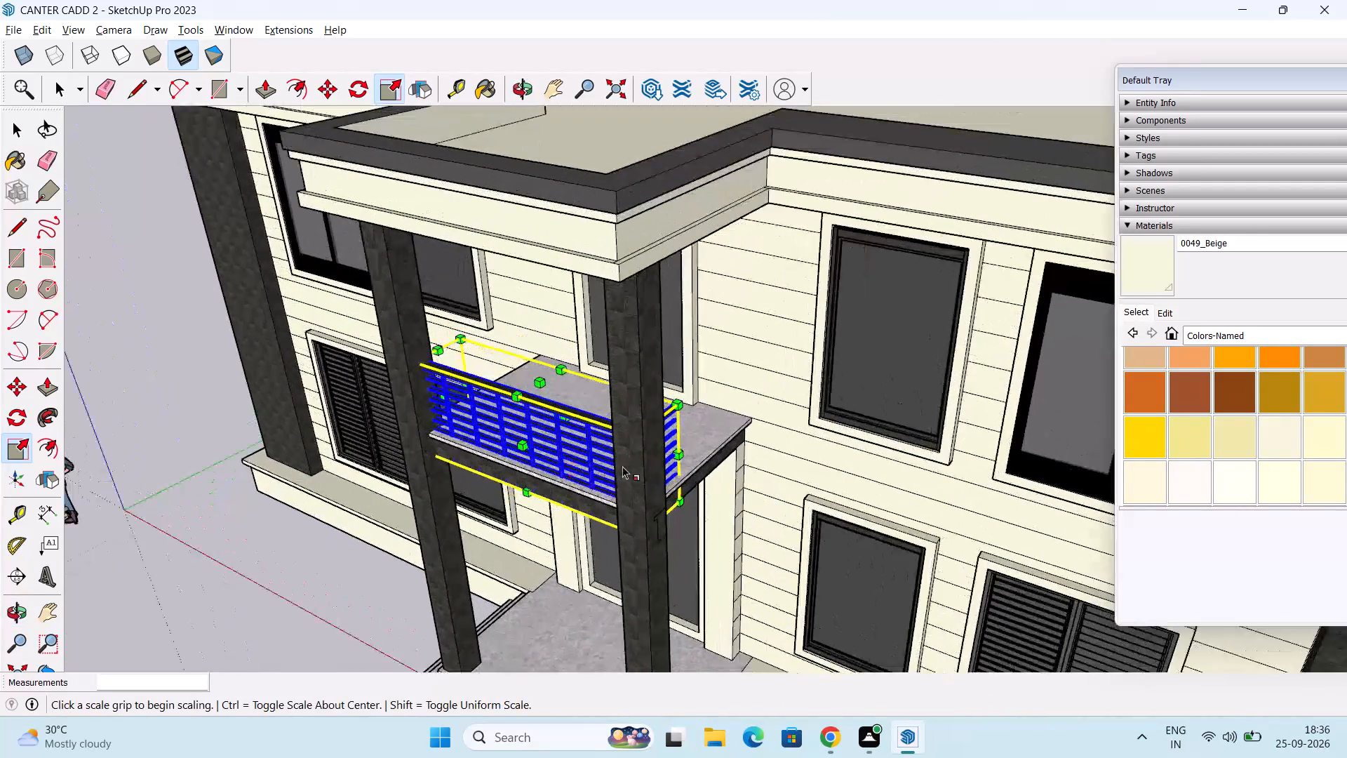
middle_drag(655, 470, 462, 499)
scroll(558, 447, up, 2)
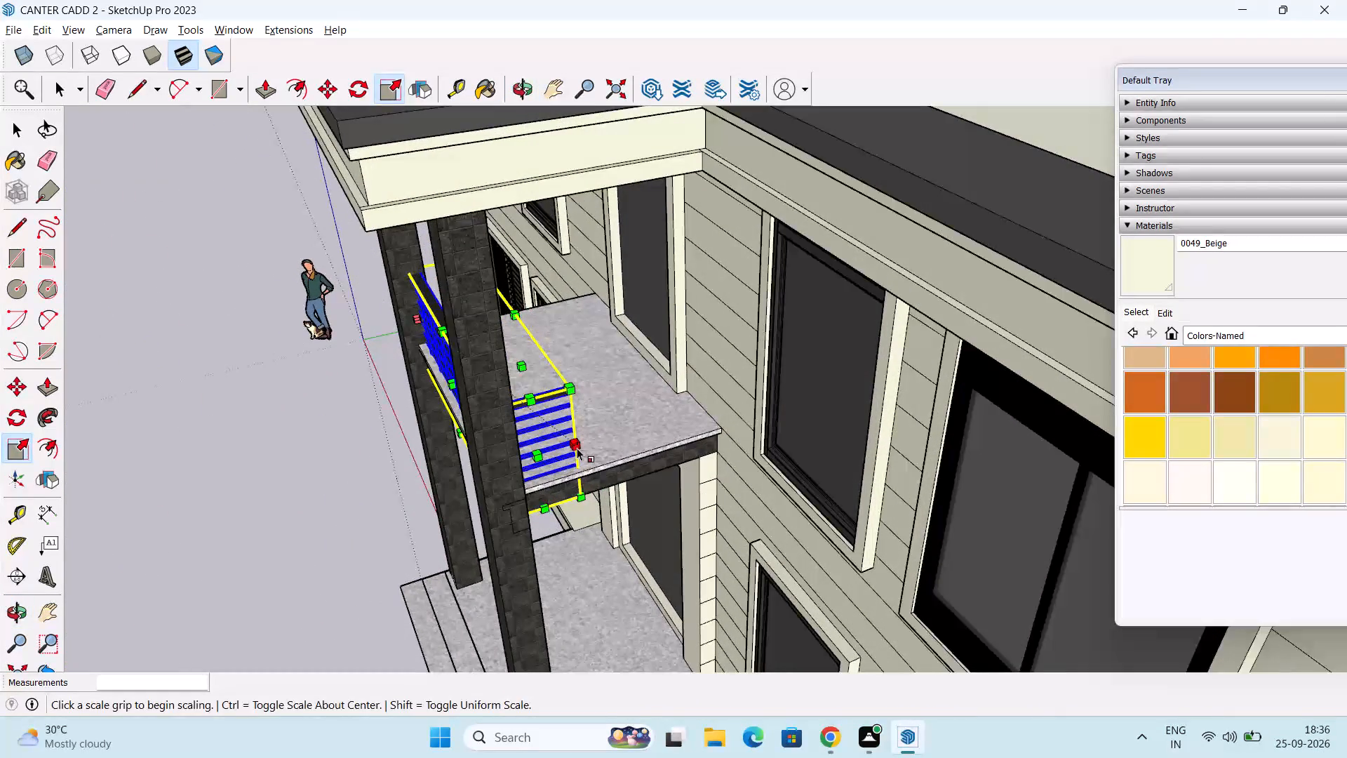
middle_drag(608, 440, 434, 451)
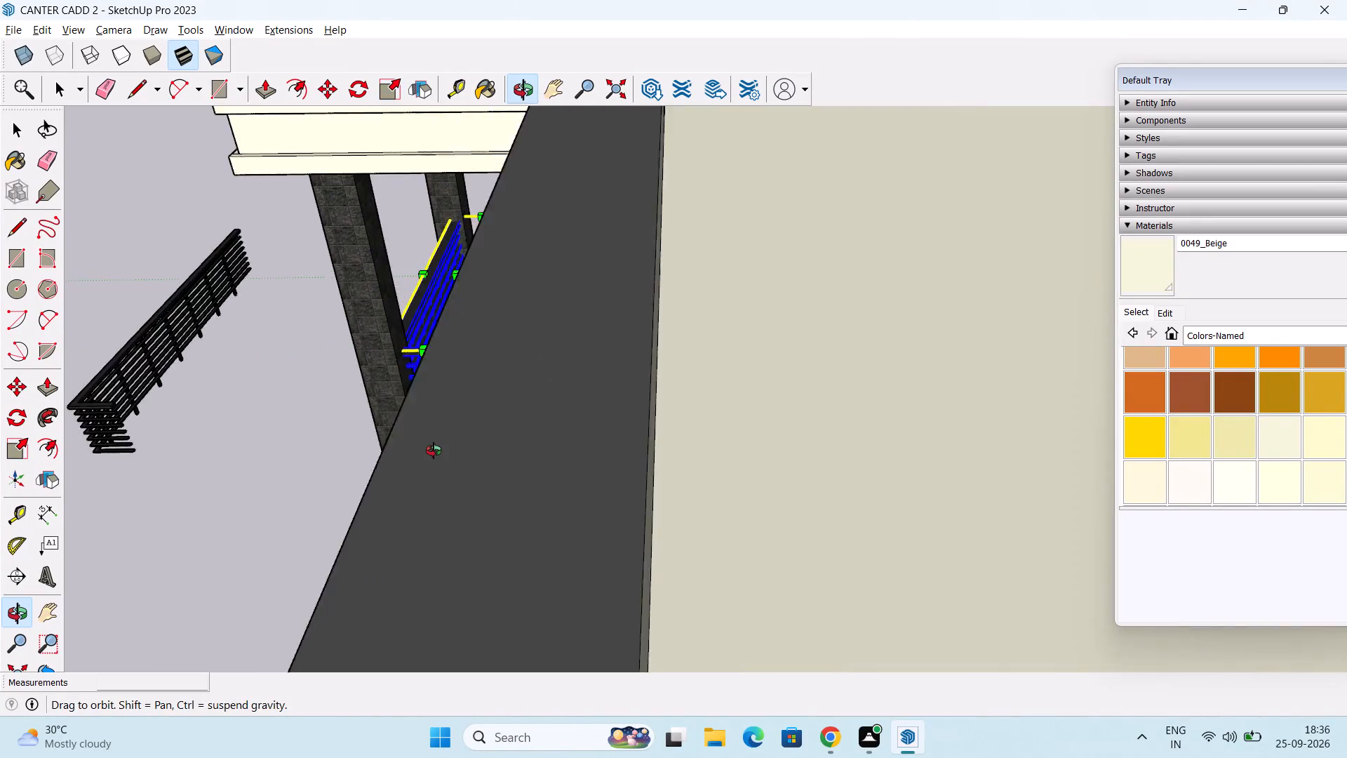
middle_drag(434, 451, 565, 445)
scroll(523, 450, up, 8)
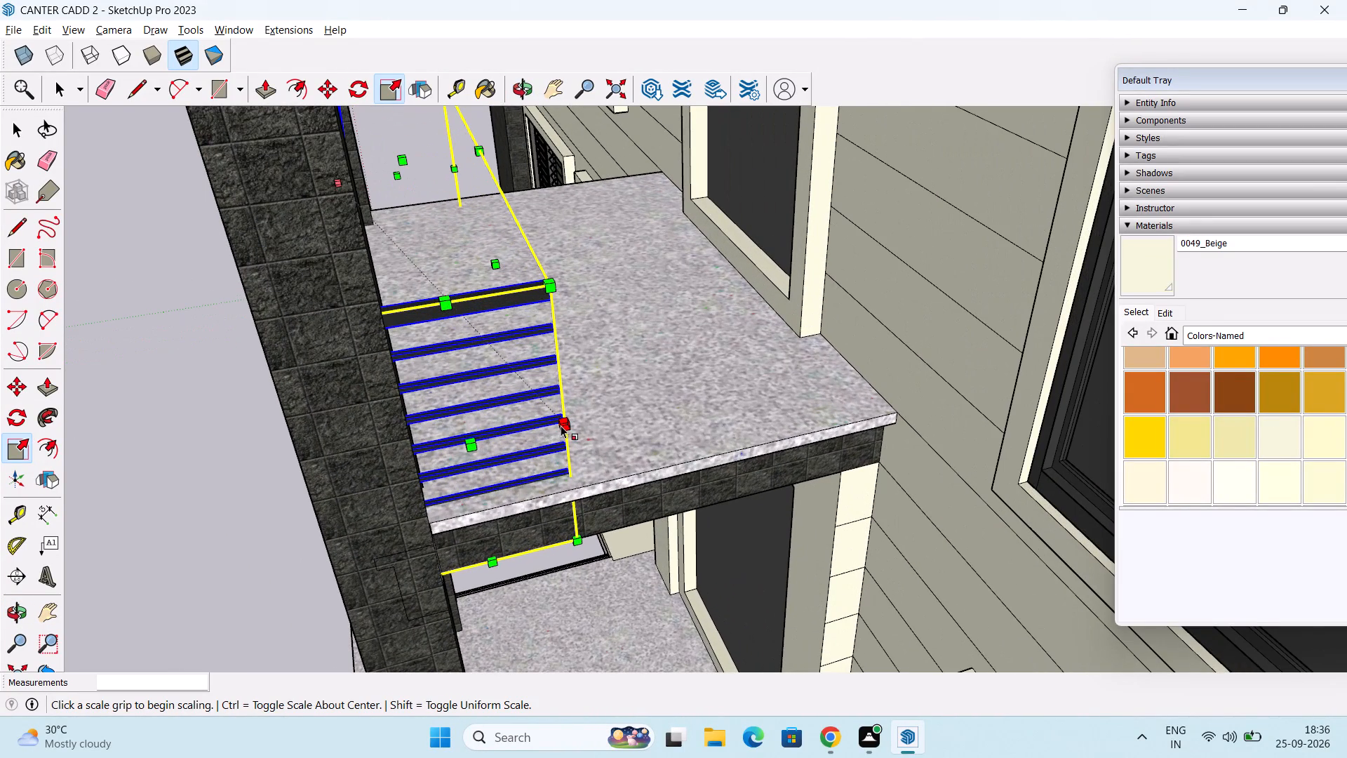
middle_drag(598, 426, 575, 437)
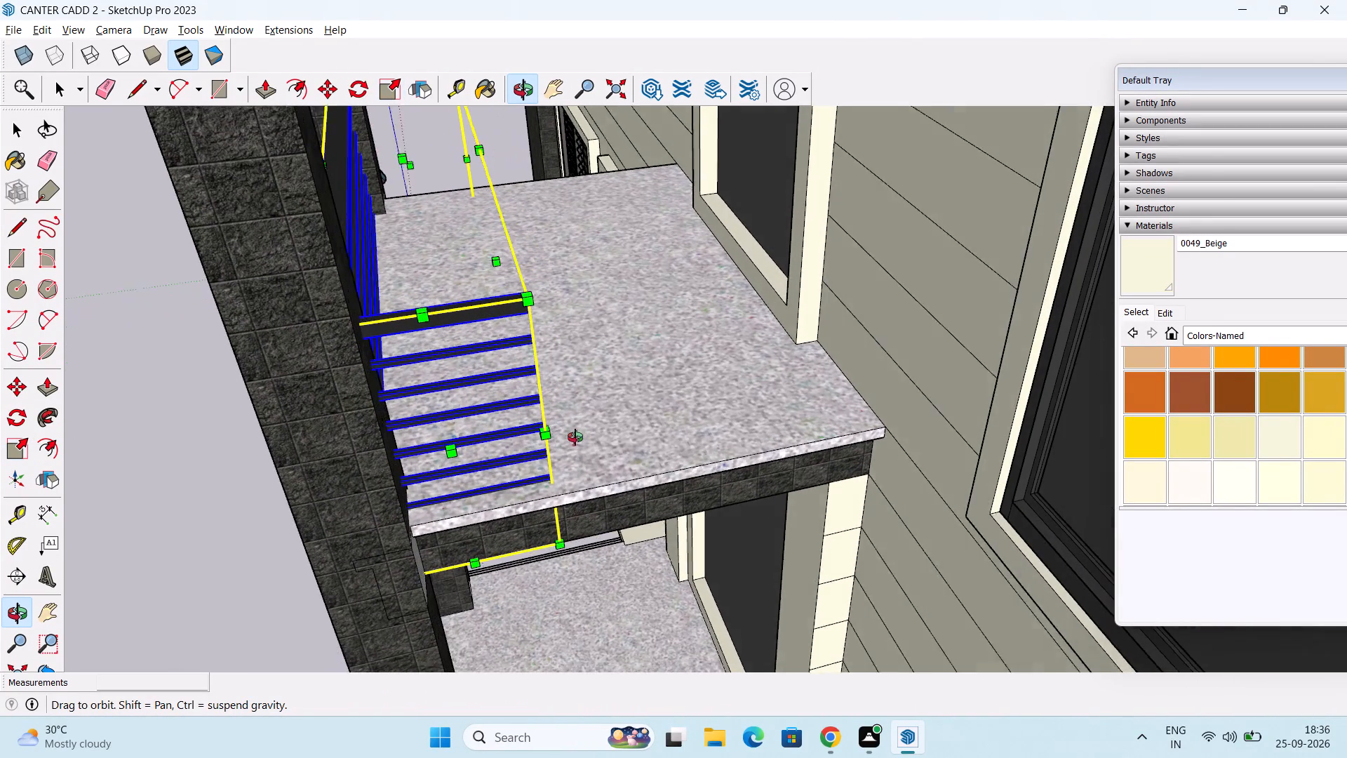
middle_drag(575, 437, 549, 441)
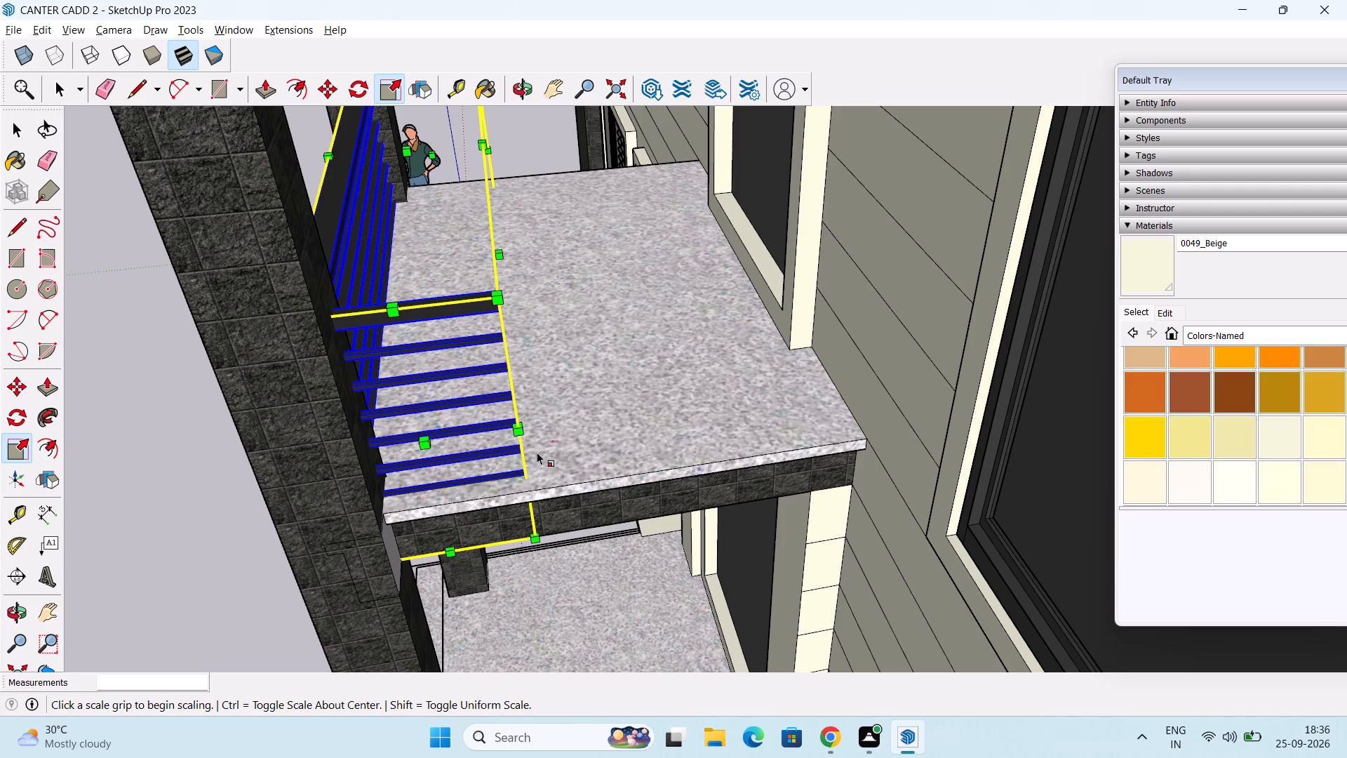
drag(513, 427, 793, 430)
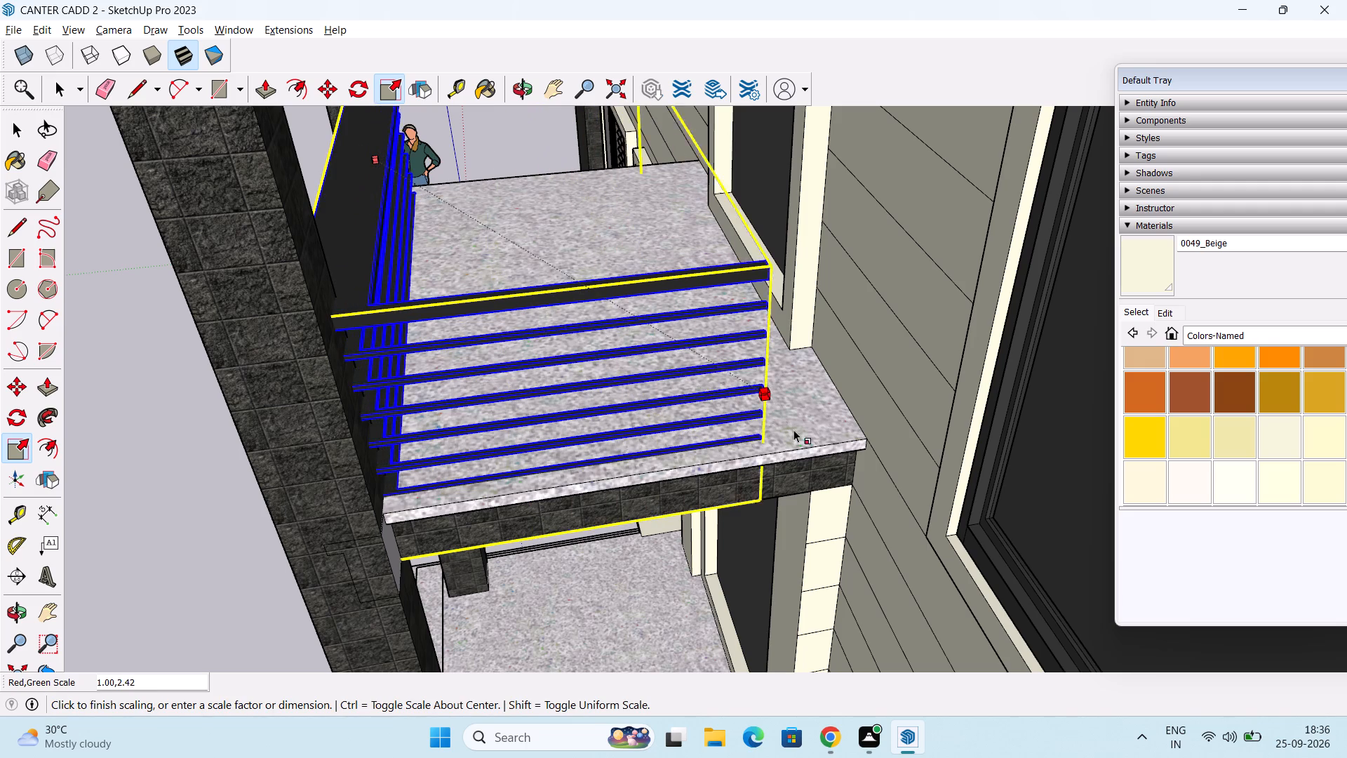
drag(793, 430, 885, 422)
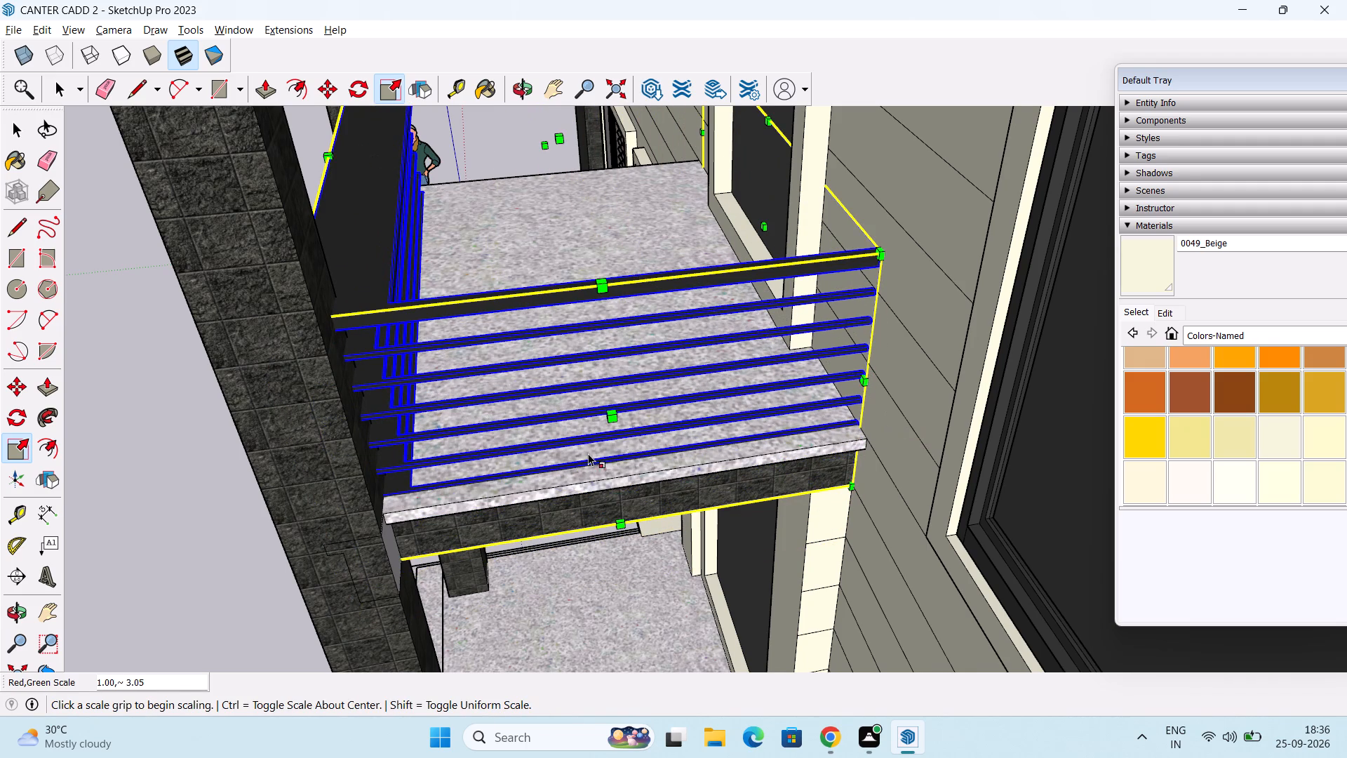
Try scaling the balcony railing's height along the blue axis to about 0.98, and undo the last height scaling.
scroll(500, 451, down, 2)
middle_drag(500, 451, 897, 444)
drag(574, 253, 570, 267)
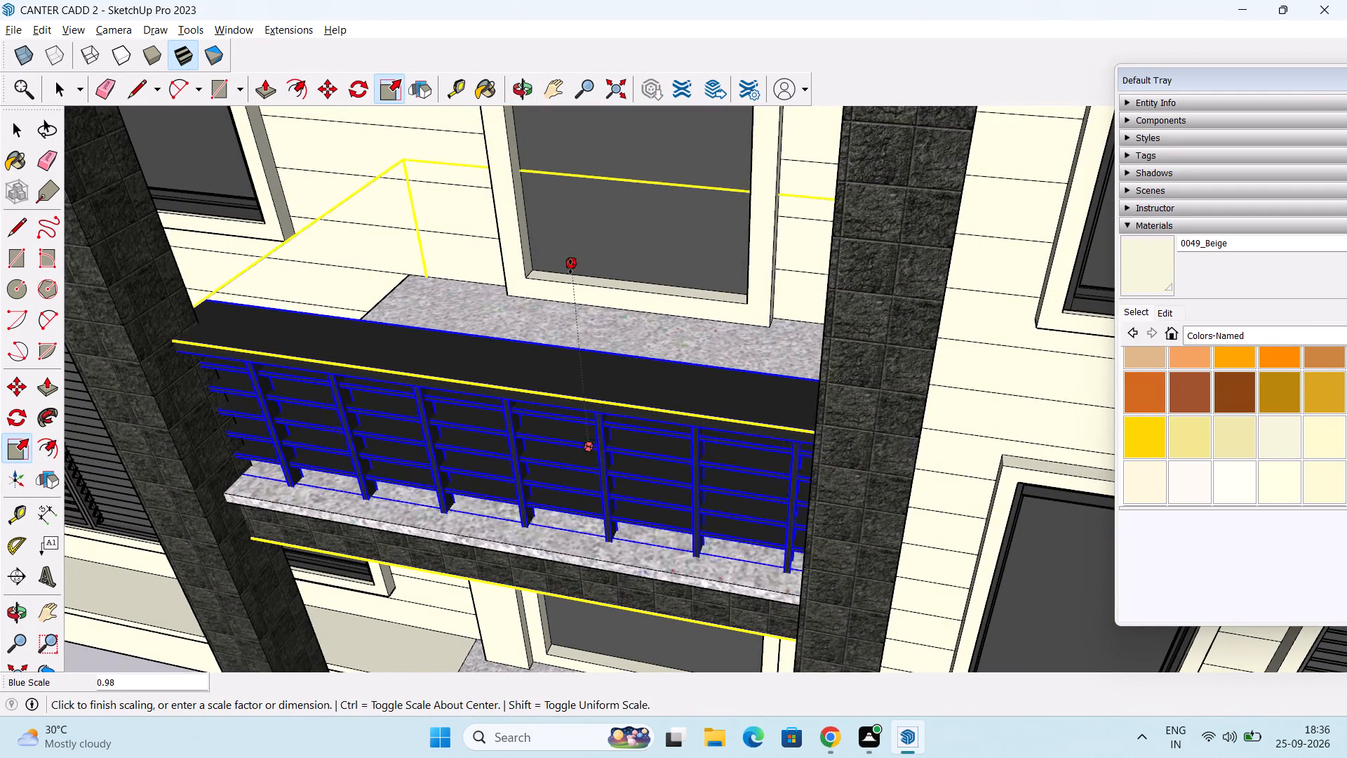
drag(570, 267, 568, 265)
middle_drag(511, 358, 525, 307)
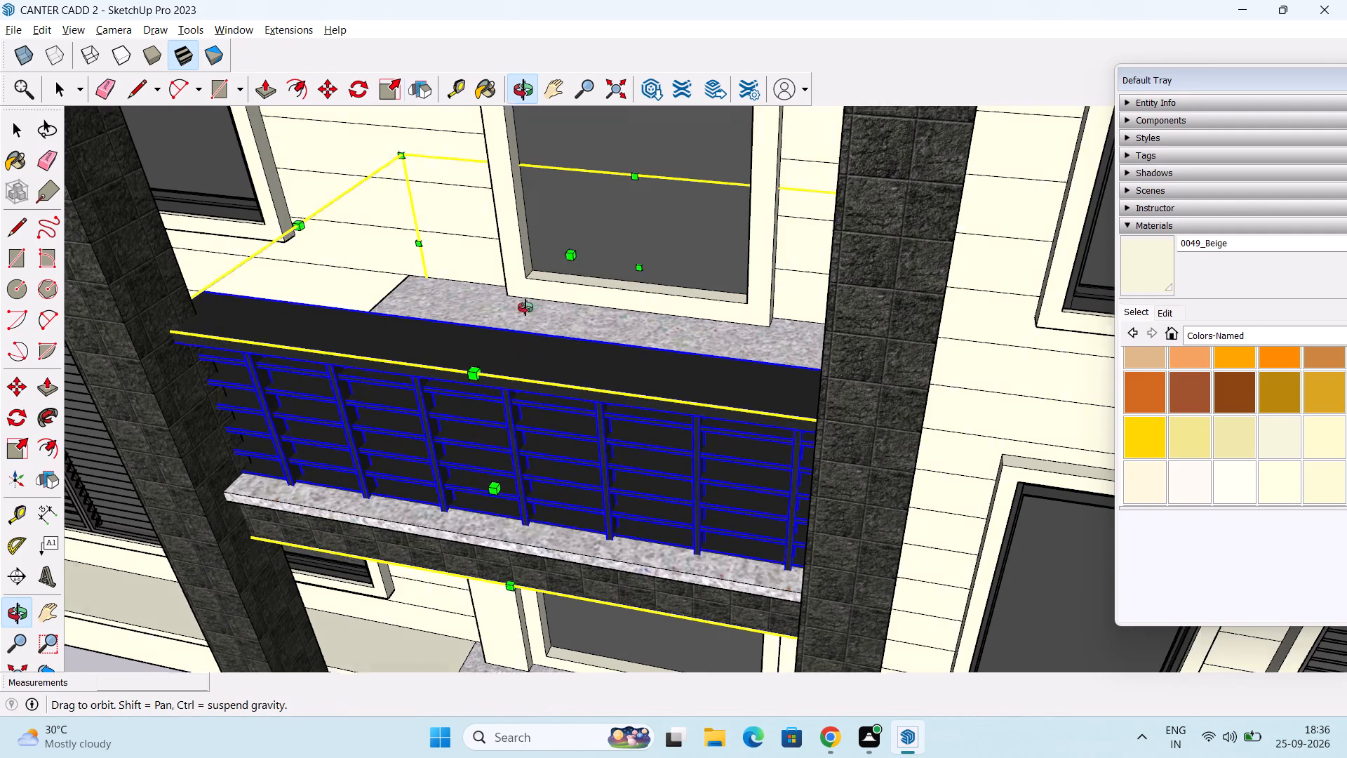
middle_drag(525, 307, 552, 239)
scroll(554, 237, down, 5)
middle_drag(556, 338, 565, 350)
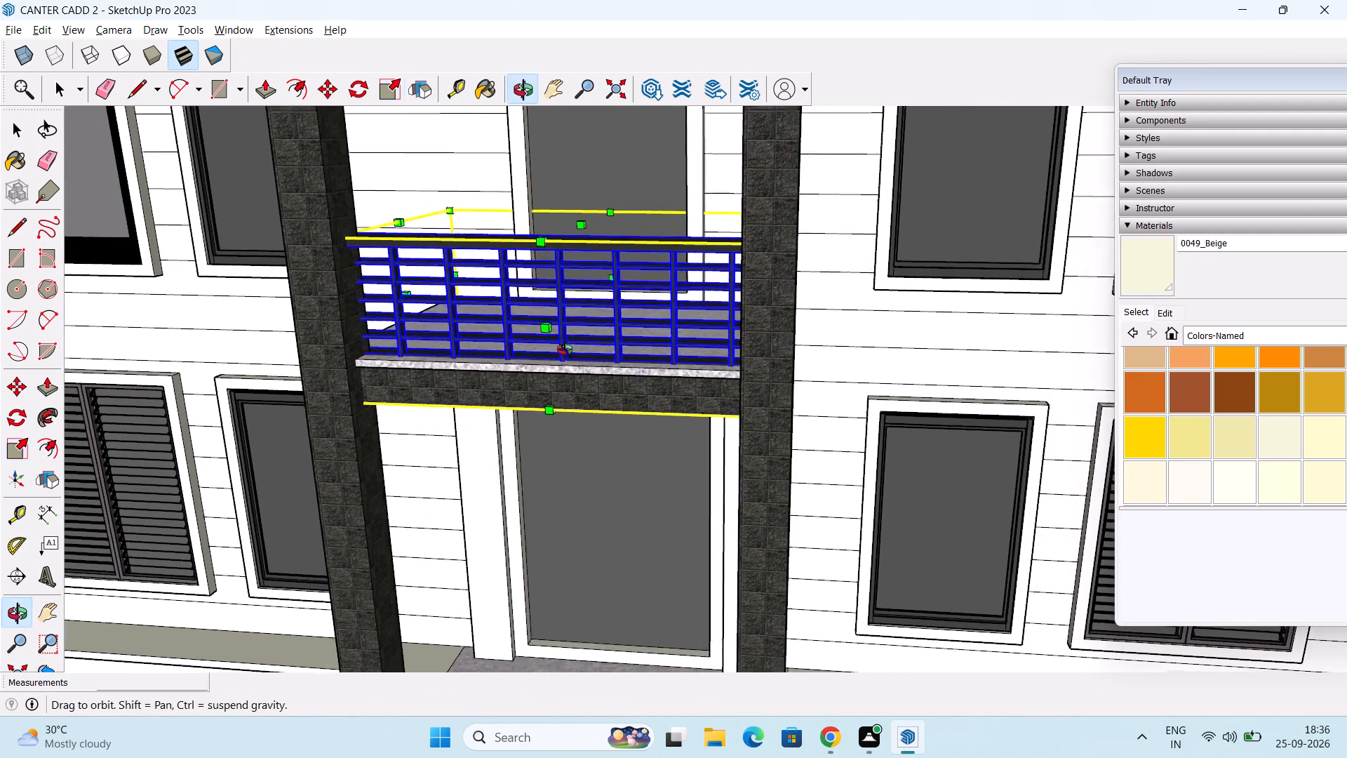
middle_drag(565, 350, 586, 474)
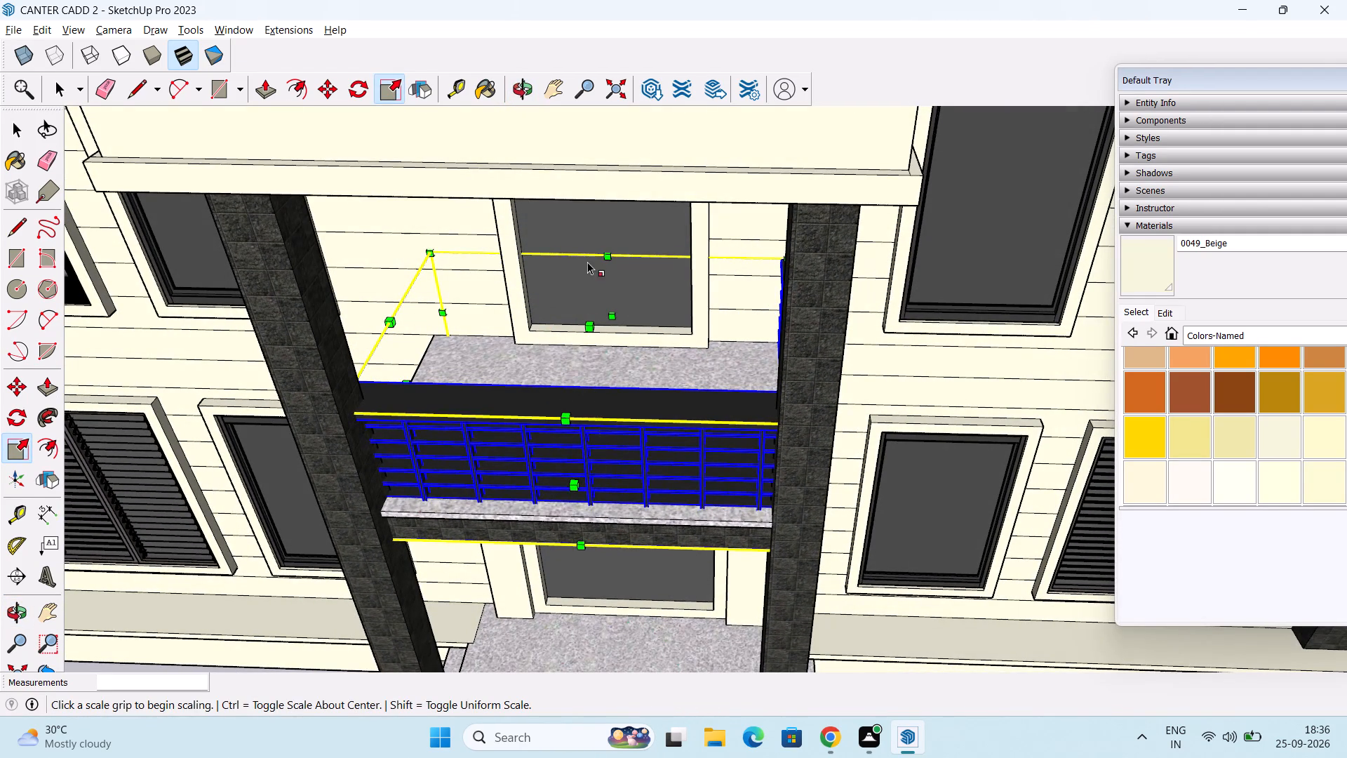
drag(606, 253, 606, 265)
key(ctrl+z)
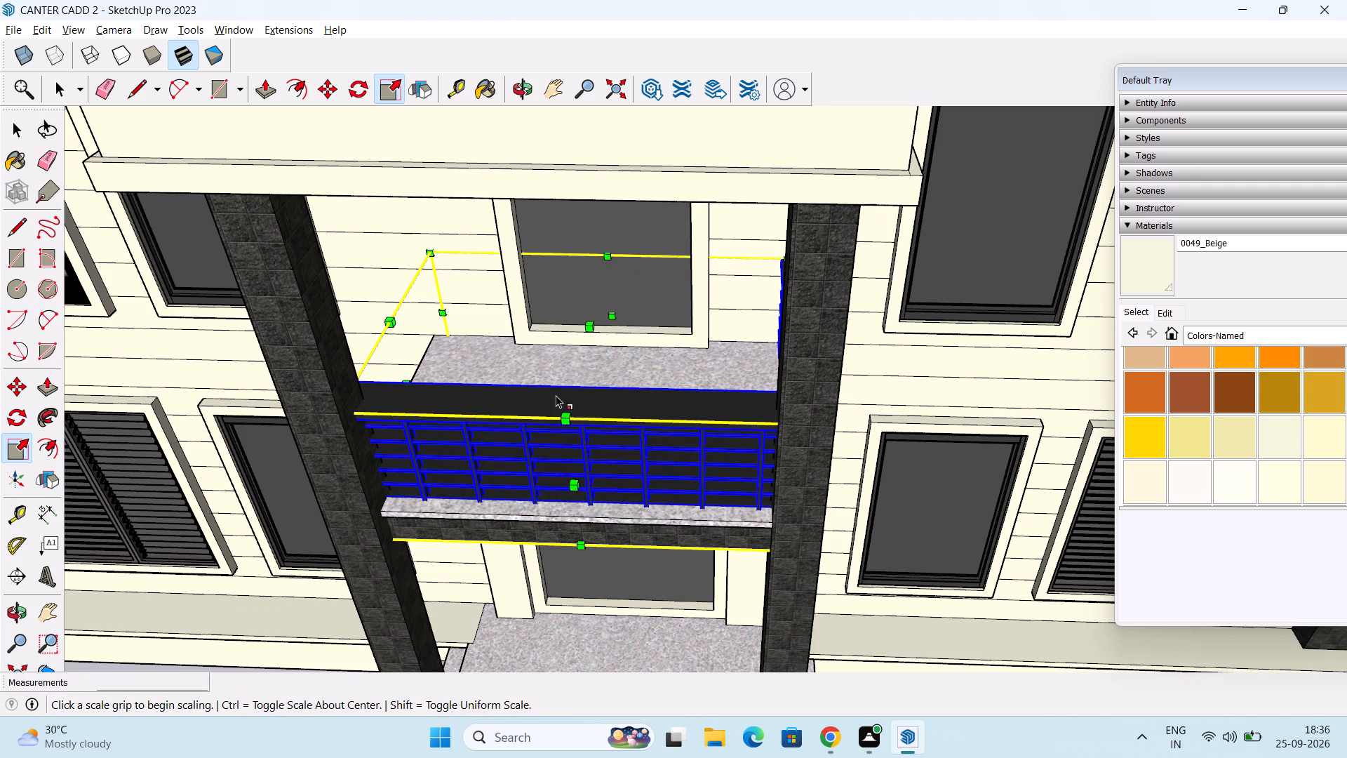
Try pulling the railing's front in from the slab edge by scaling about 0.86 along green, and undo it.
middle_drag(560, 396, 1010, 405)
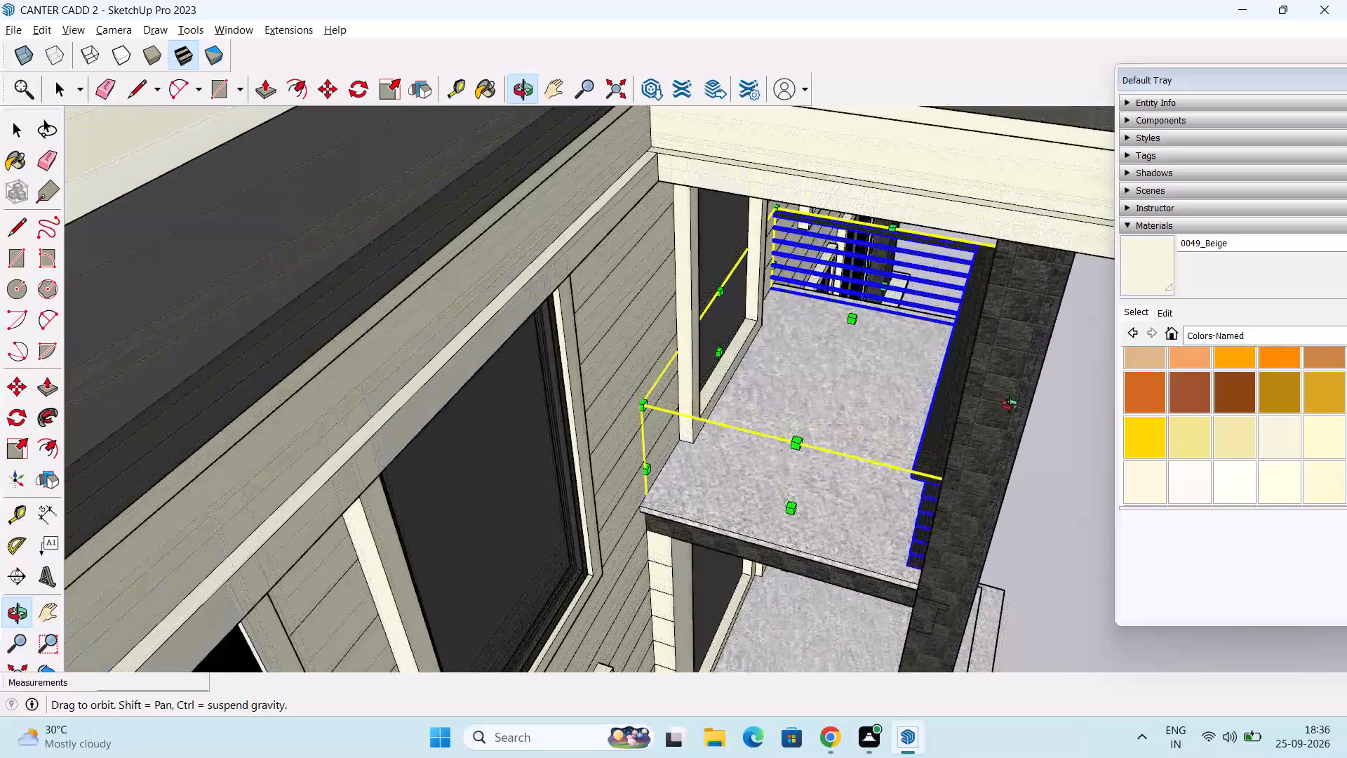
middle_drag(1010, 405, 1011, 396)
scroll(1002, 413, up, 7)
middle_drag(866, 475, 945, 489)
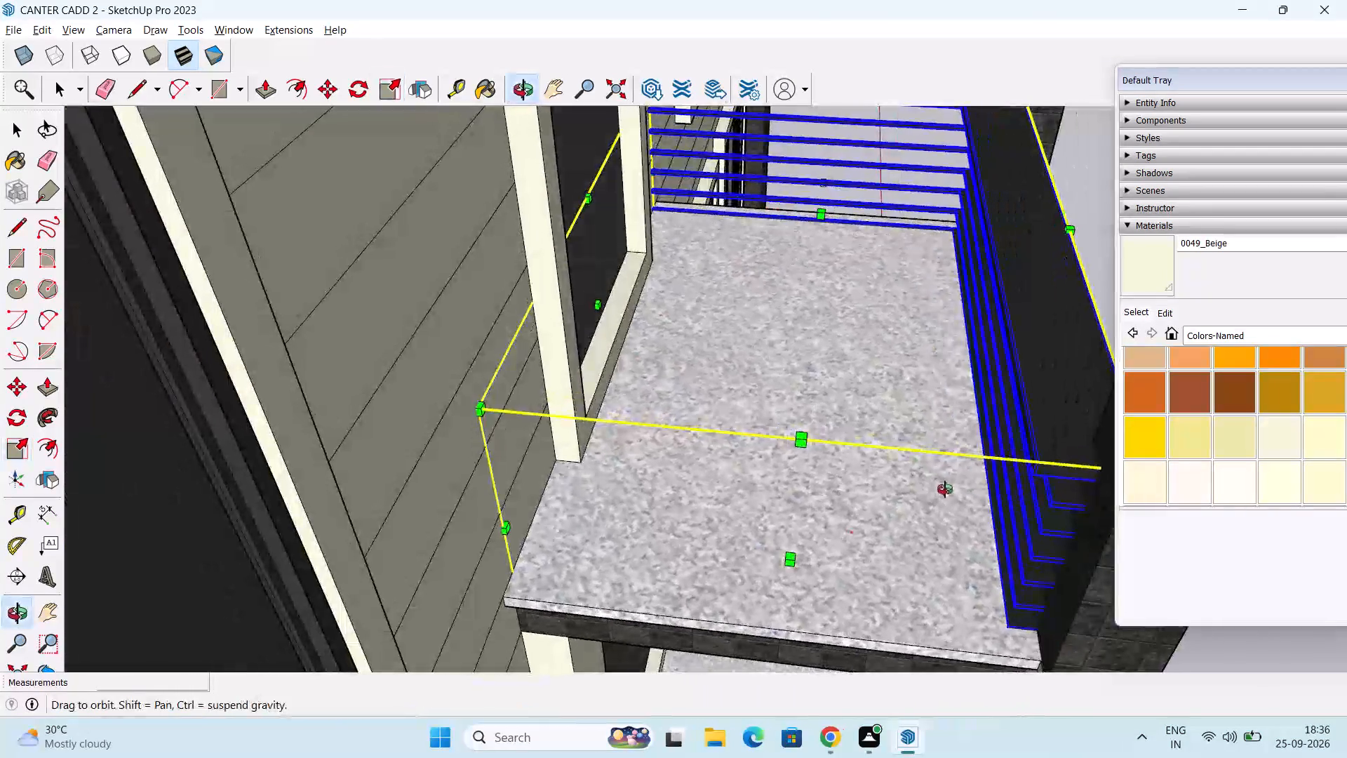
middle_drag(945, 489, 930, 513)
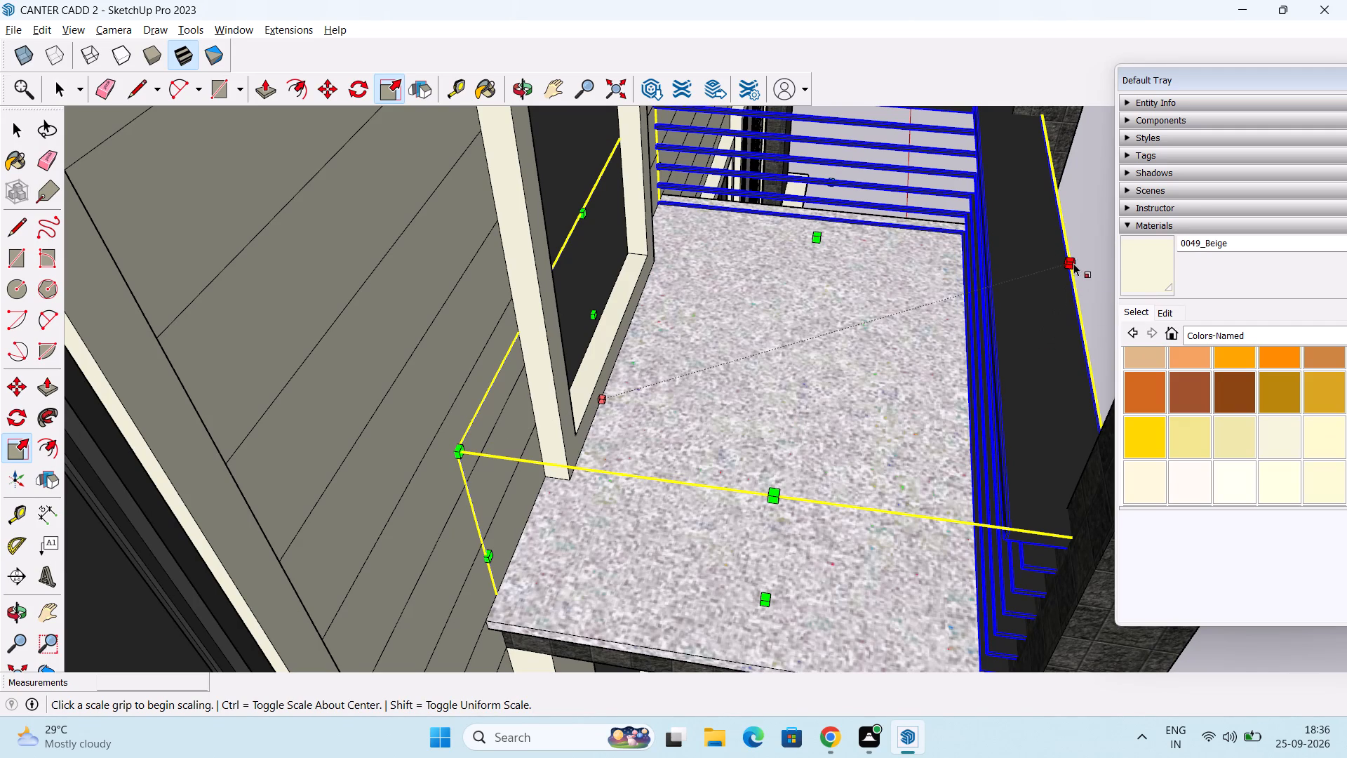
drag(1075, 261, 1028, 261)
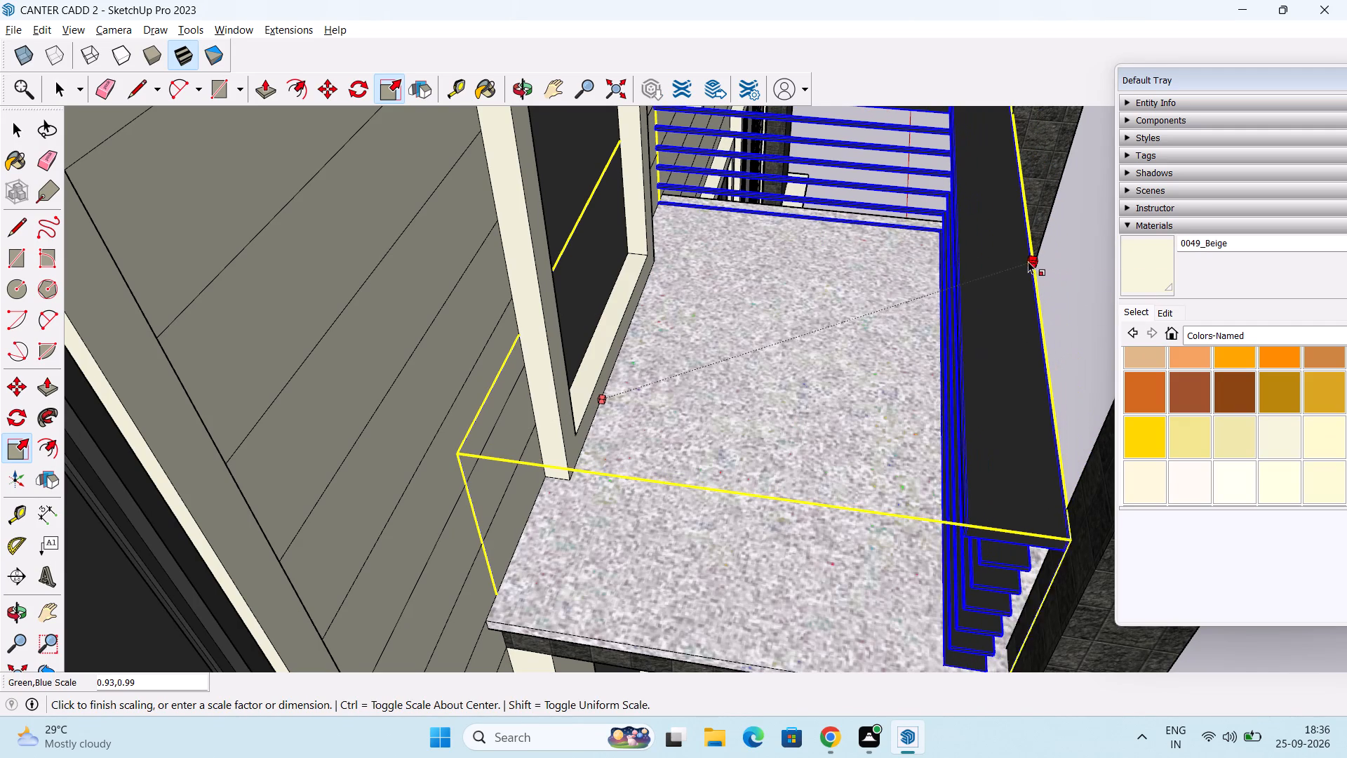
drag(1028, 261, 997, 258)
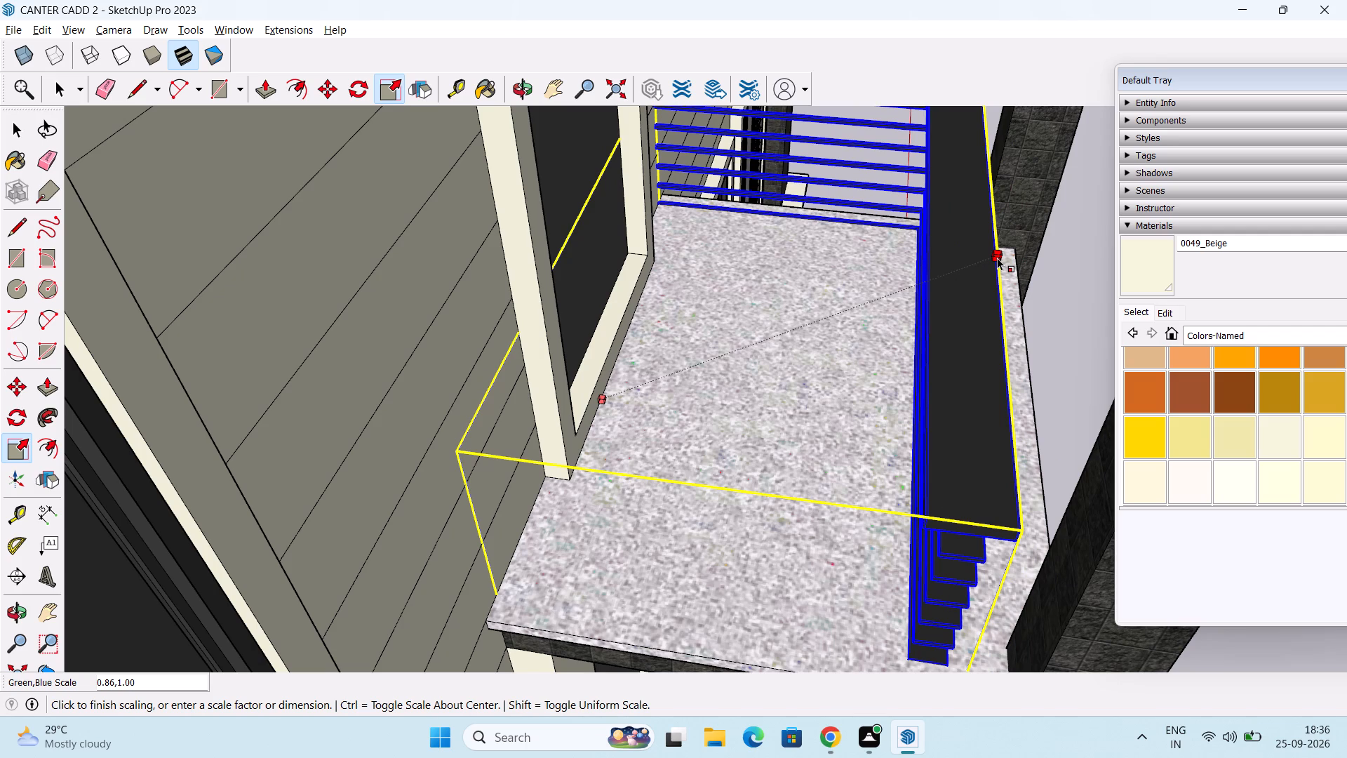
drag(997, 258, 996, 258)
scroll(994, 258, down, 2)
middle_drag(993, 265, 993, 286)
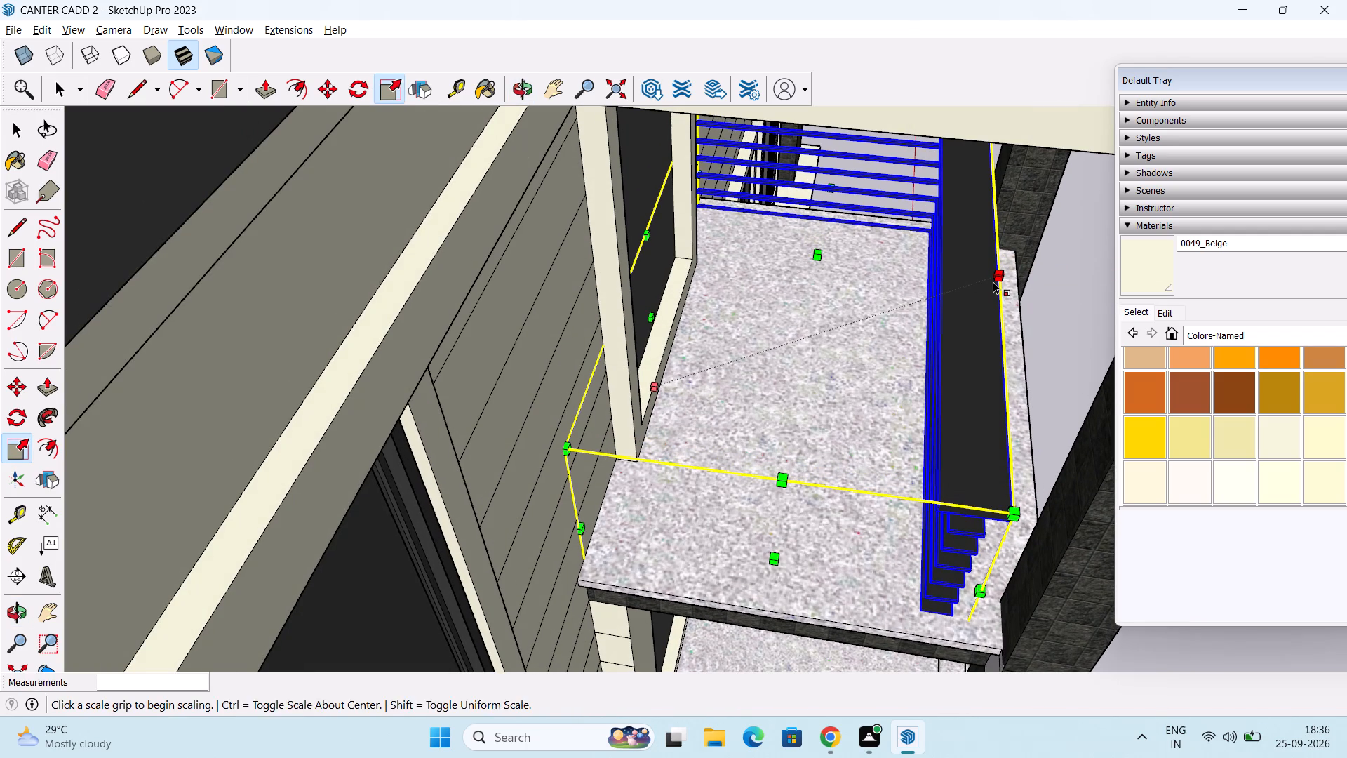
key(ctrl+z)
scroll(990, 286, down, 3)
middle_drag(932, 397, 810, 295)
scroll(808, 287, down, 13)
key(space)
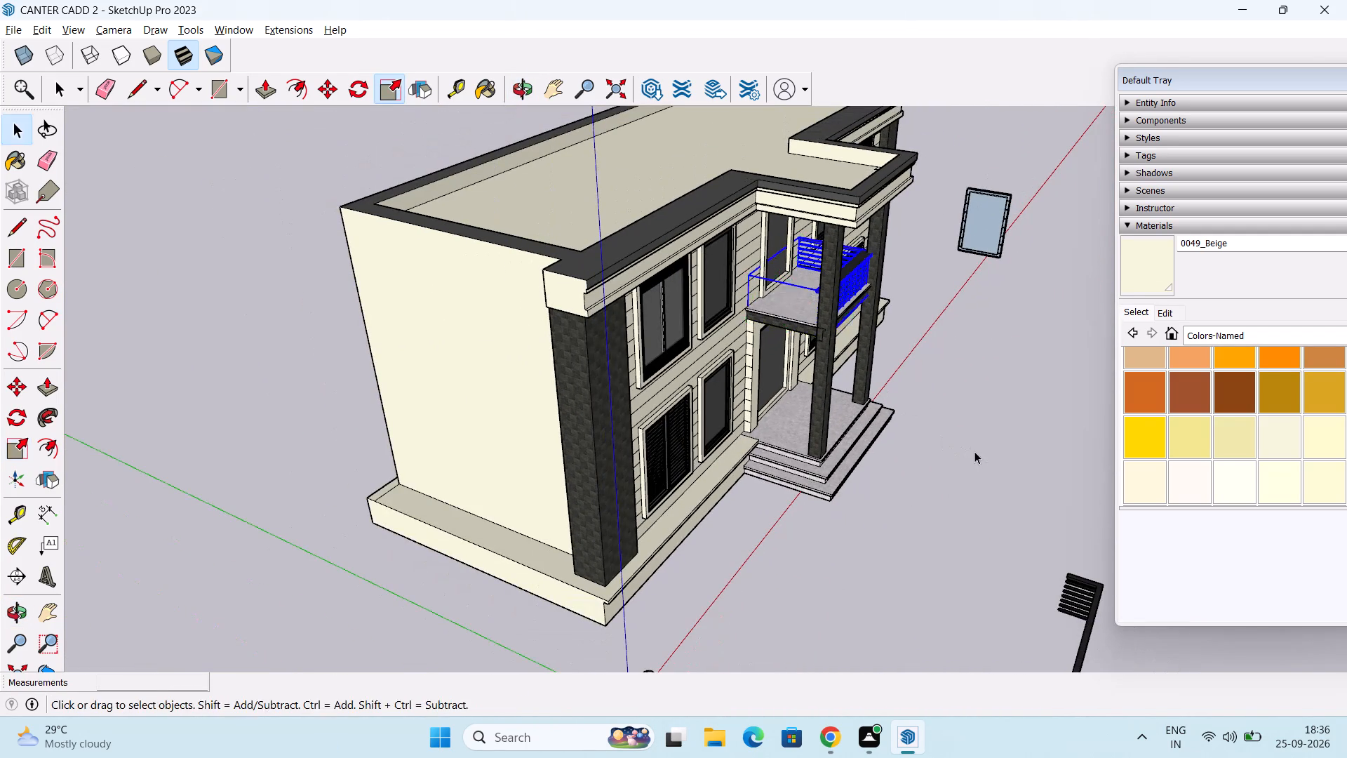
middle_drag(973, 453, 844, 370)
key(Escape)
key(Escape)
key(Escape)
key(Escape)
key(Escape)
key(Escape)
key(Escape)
Rotate the loose black railing in front of the house 90 degrees on the ground plane about its near corner.
scroll(864, 367, down, 2)
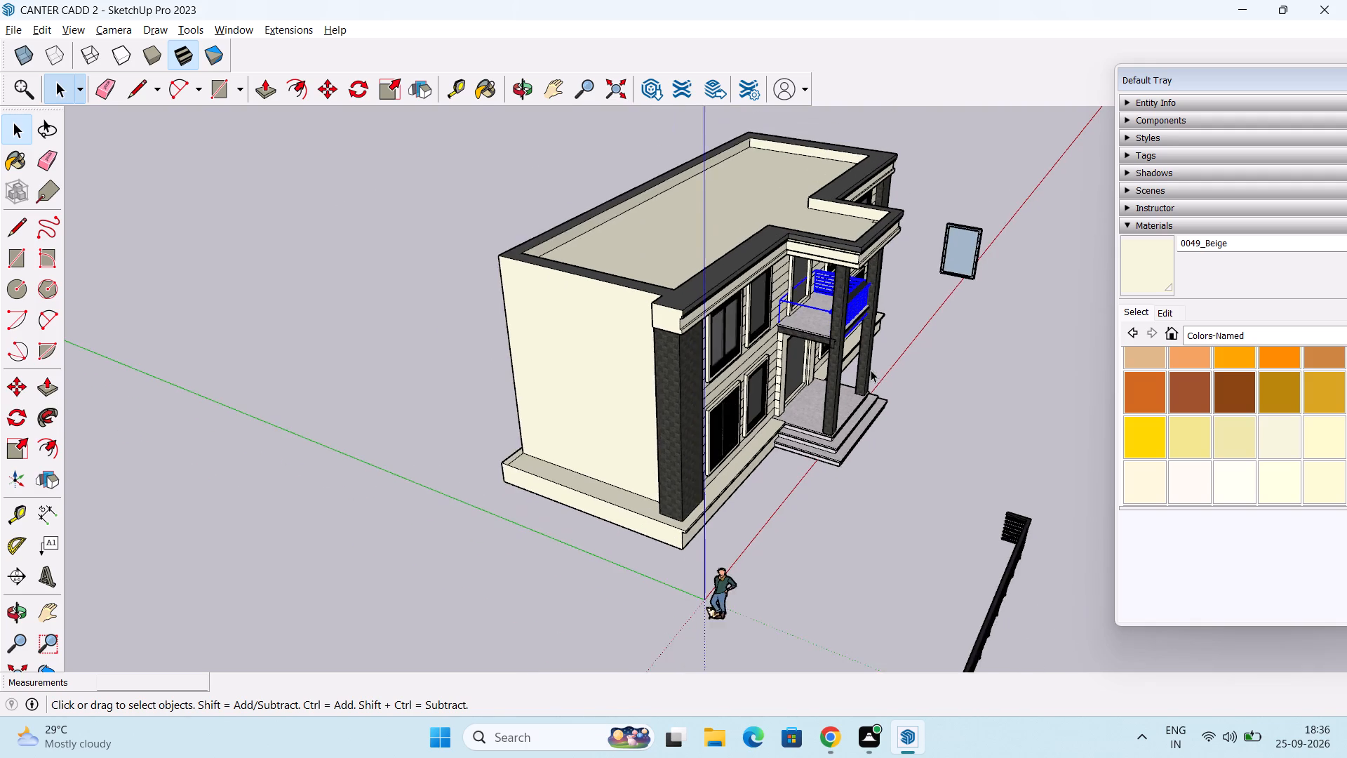
scroll(871, 370, down, 2)
middle_drag(929, 468, 857, 432)
click(917, 594)
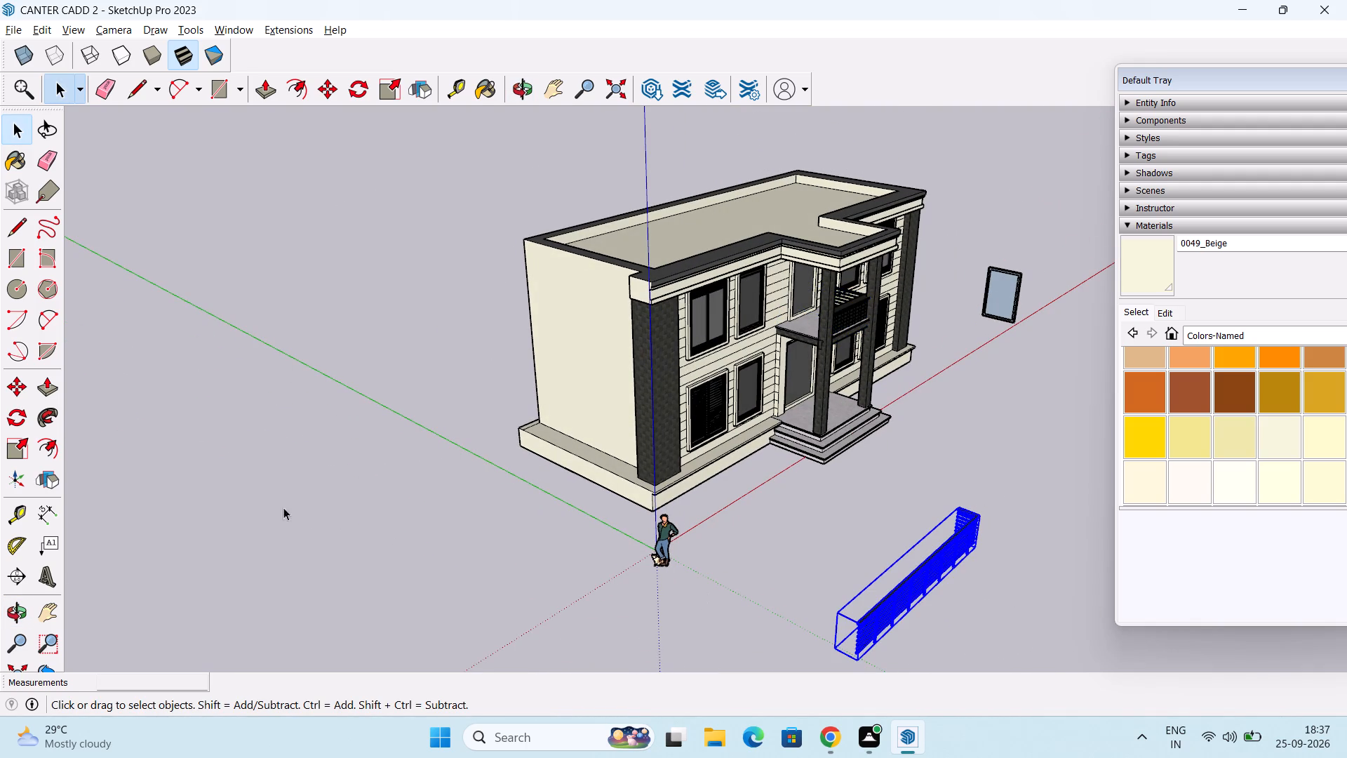
click(17, 421)
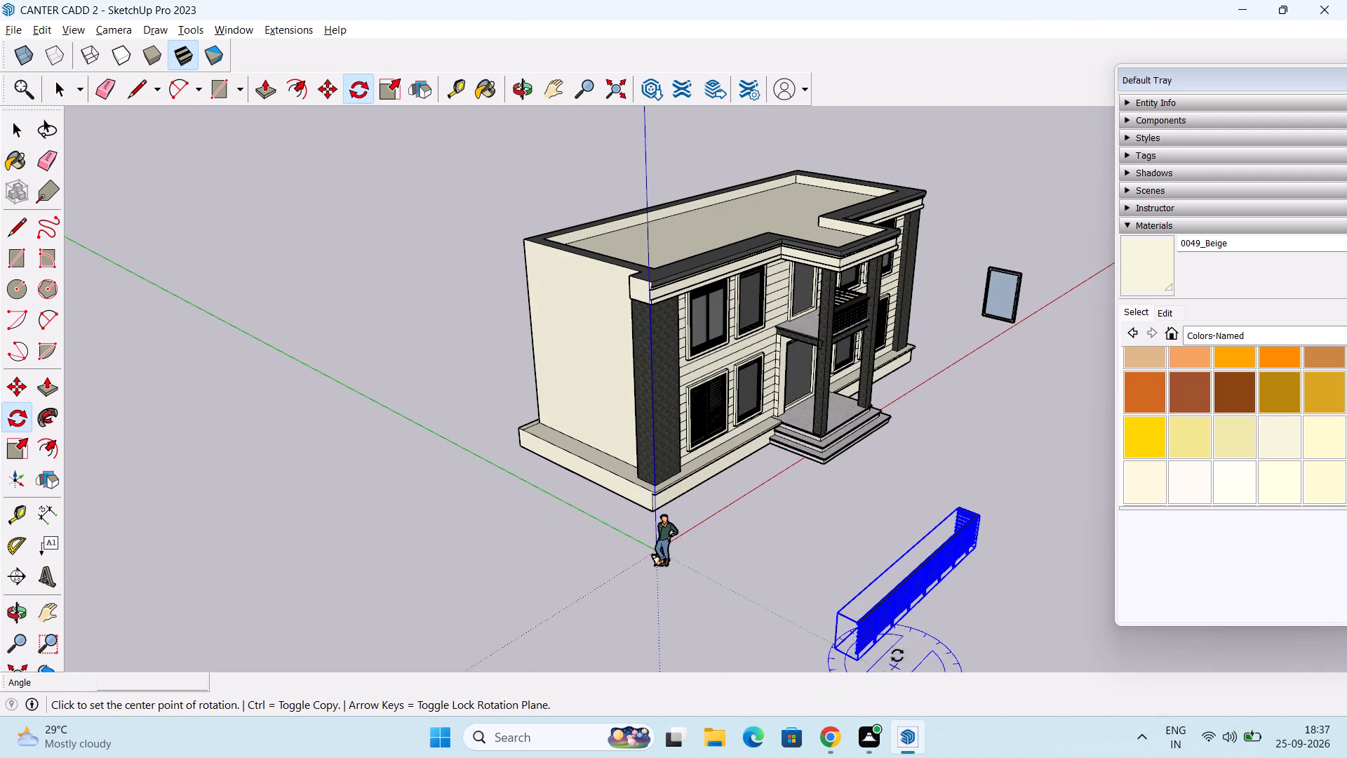
click(871, 660)
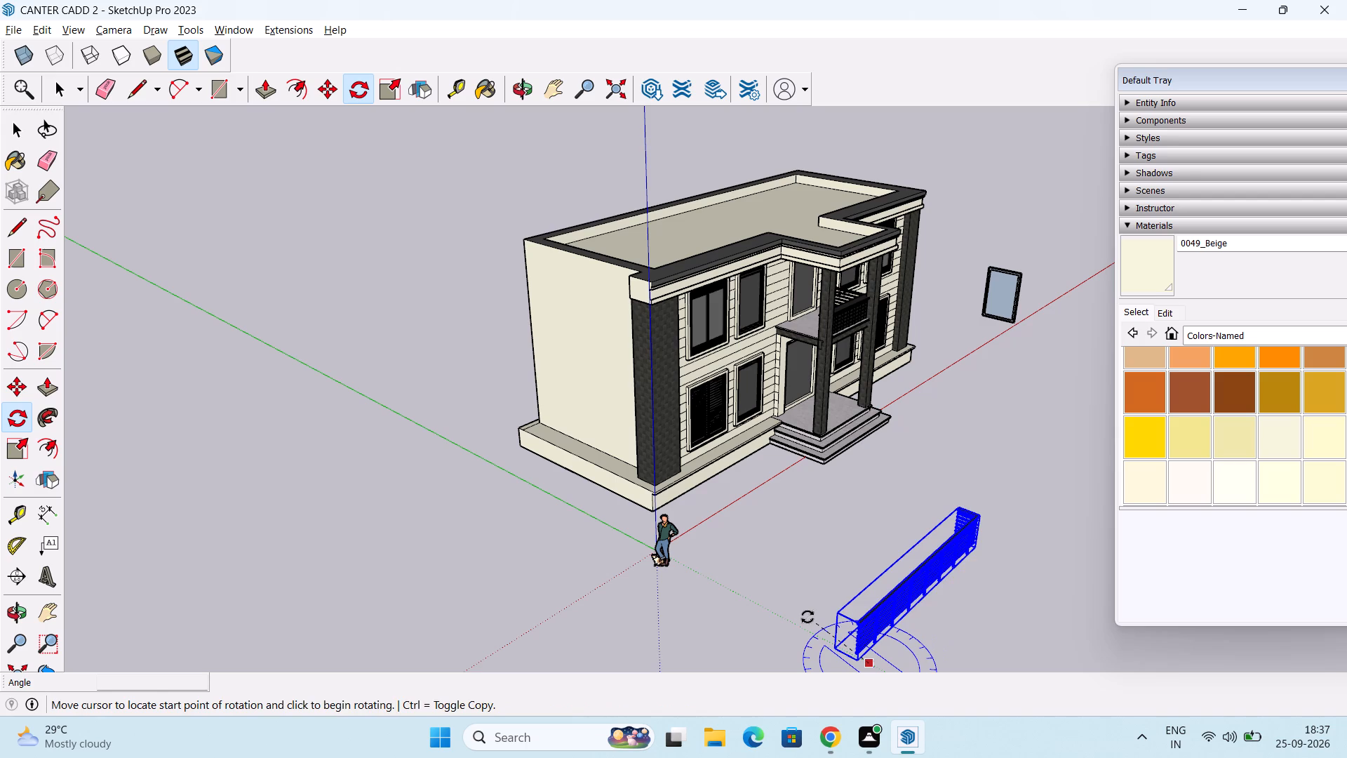
click(807, 617)
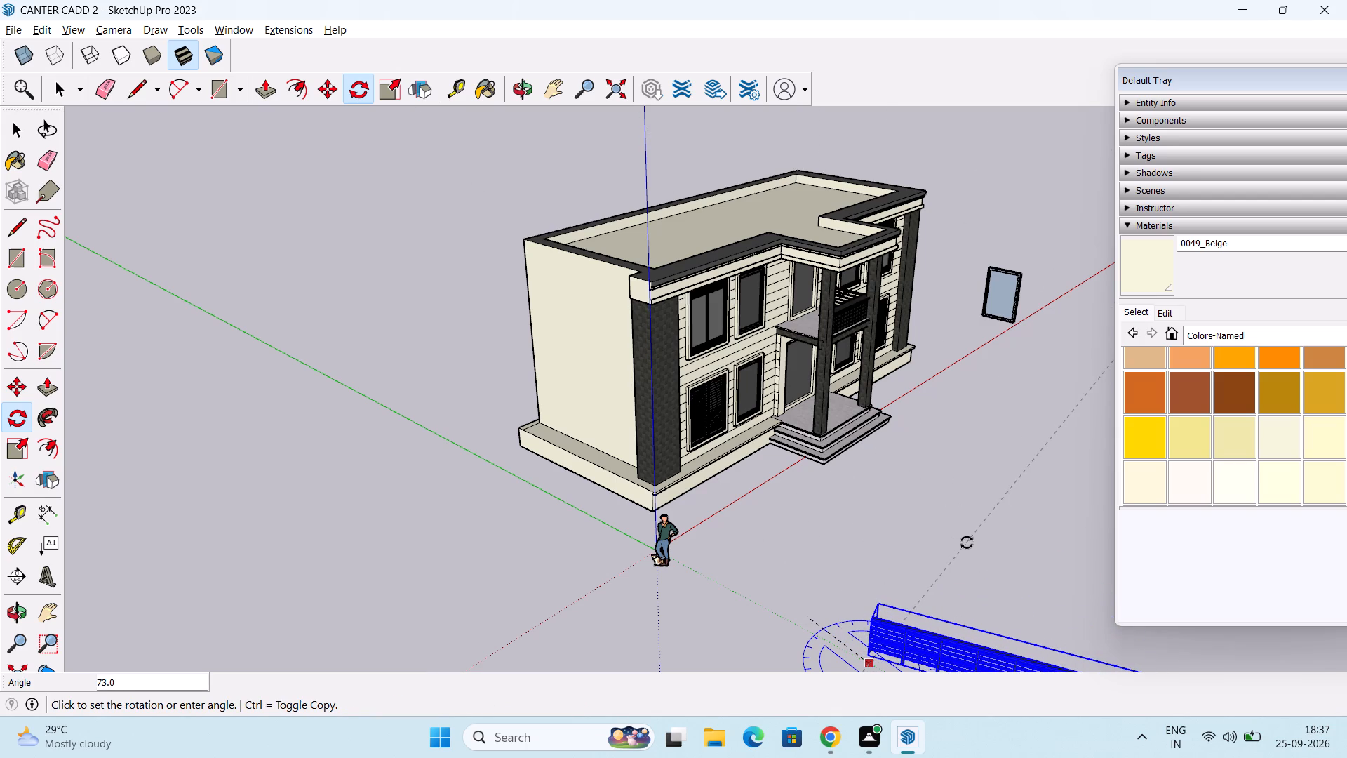
text(90)
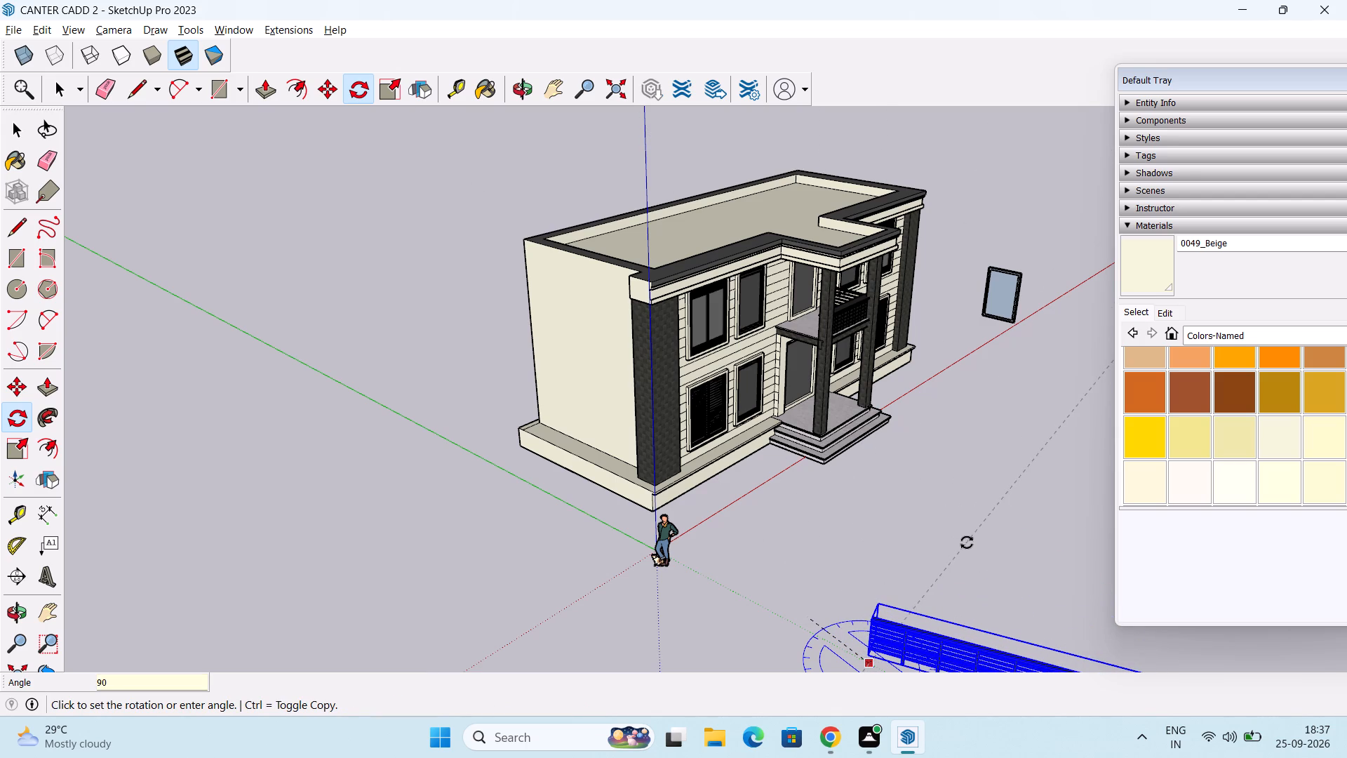
key(Return)
scroll(852, 583, down, 2)
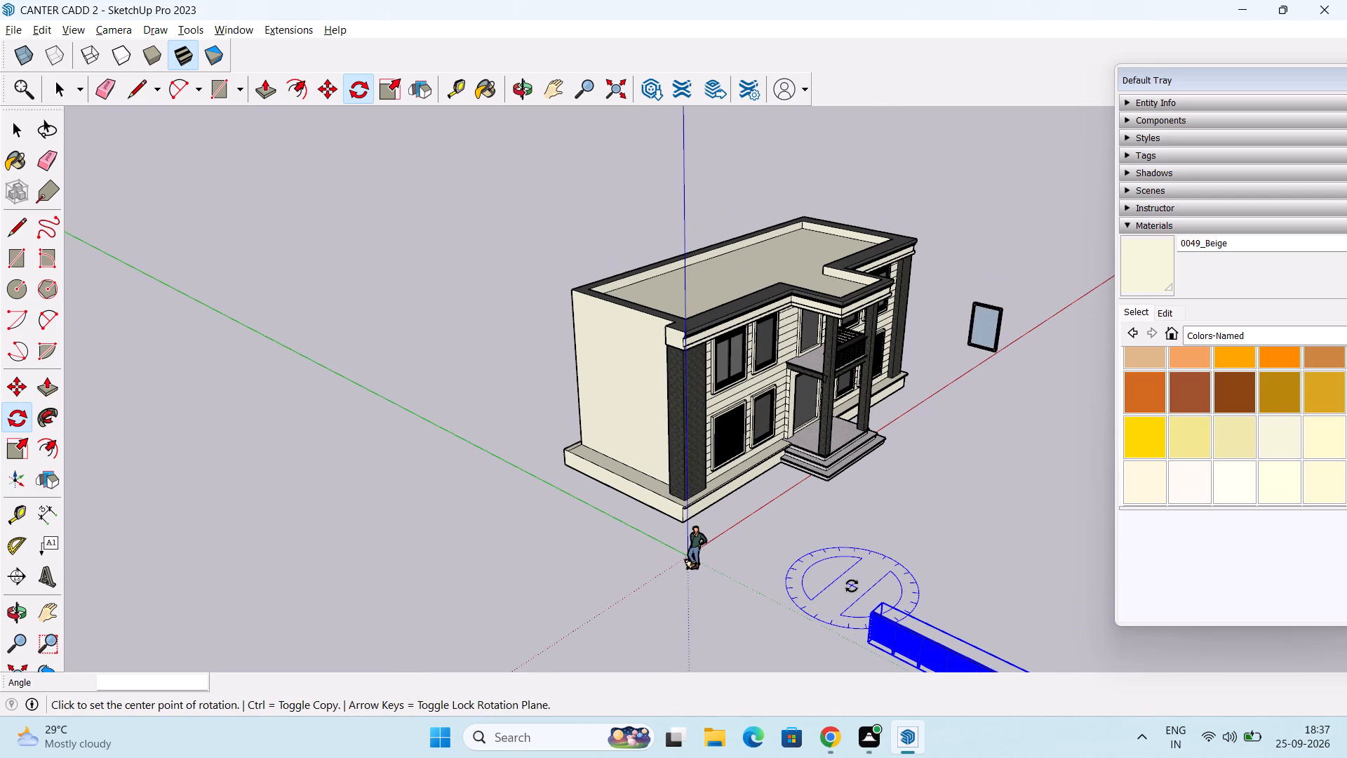
scroll(852, 586, down, 1)
middle_drag(852, 586, 708, 354)
scroll(817, 449, up, 3)
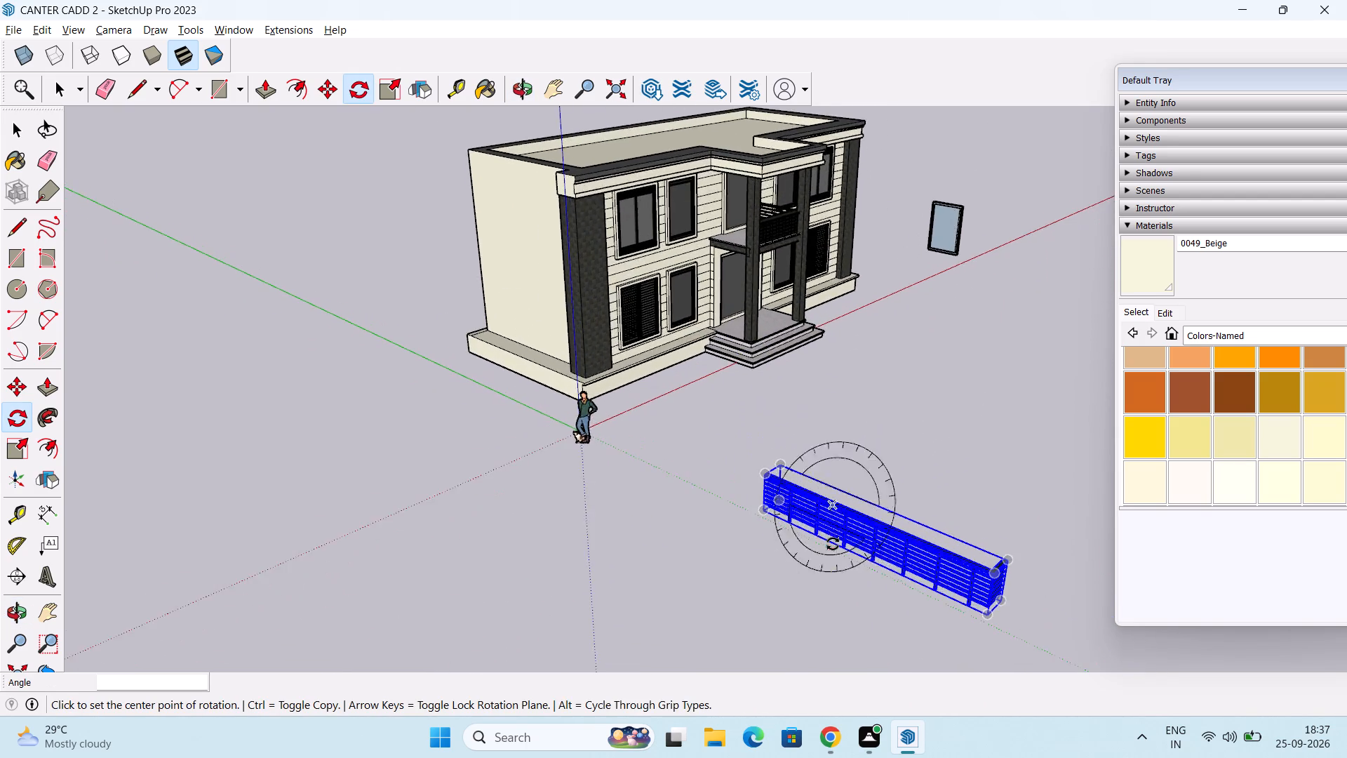
Examine the front balcony, its slab underside and the open side edge where the loose railing could fit.
scroll(833, 544, up, 2)
key(space)
scroll(819, 562, up, 2)
scroll(819, 562, down, 1)
middle_drag(819, 562, 870, 585)
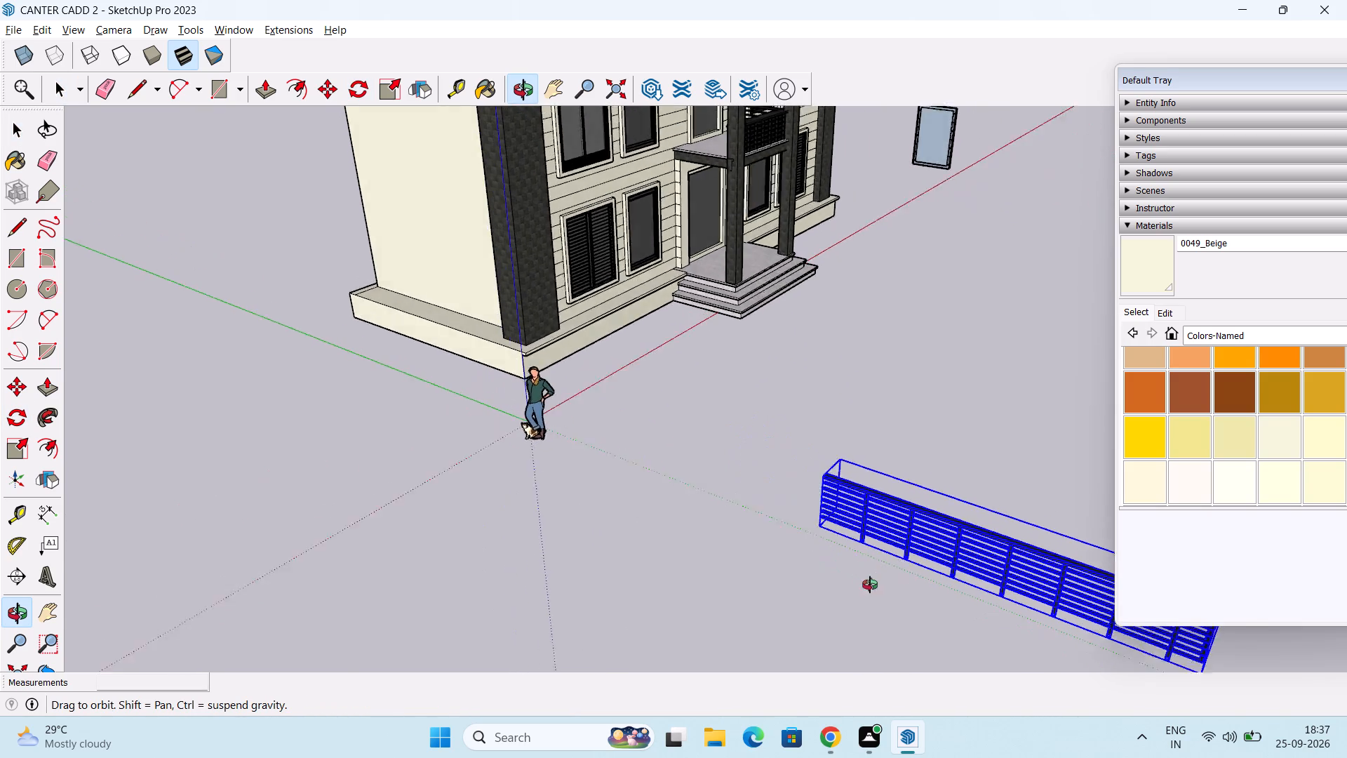
middle_drag(870, 585, 395, 614)
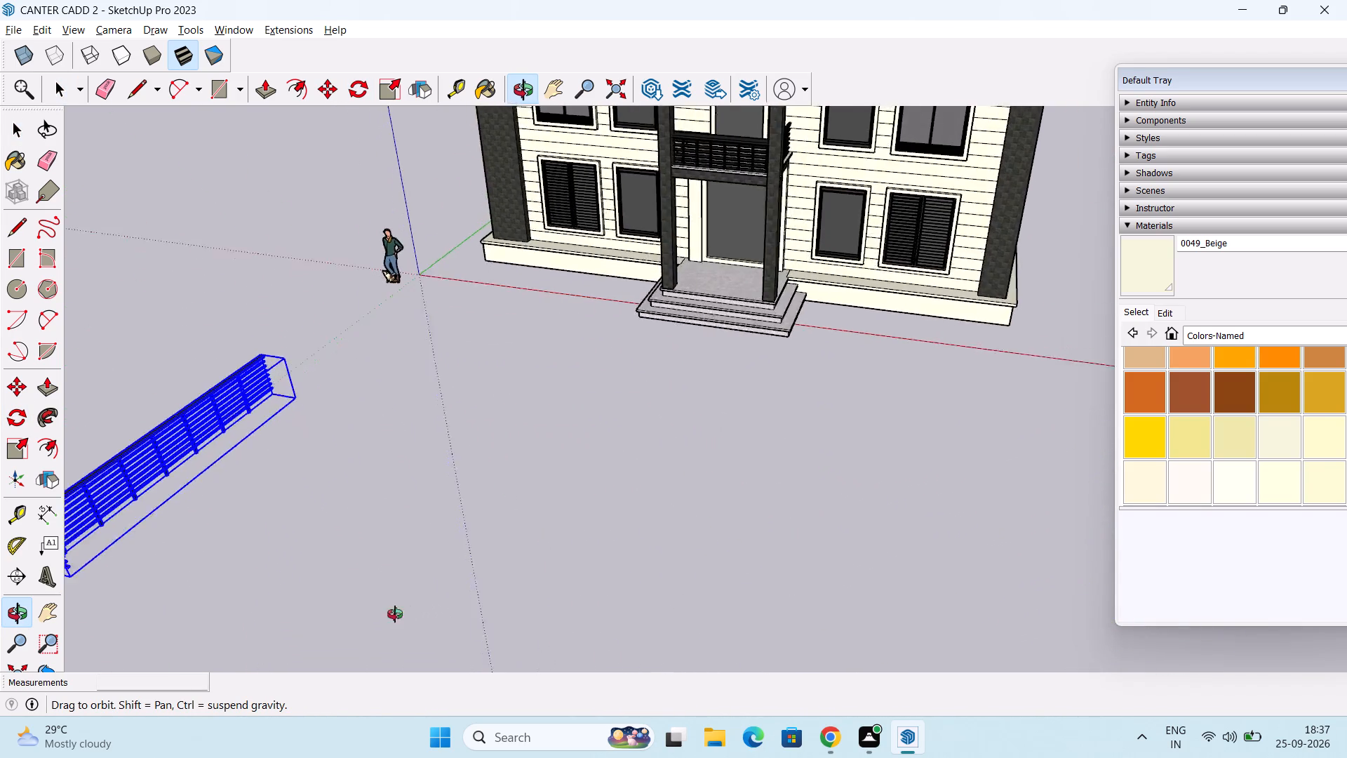
middle_drag(395, 614, 176, 715)
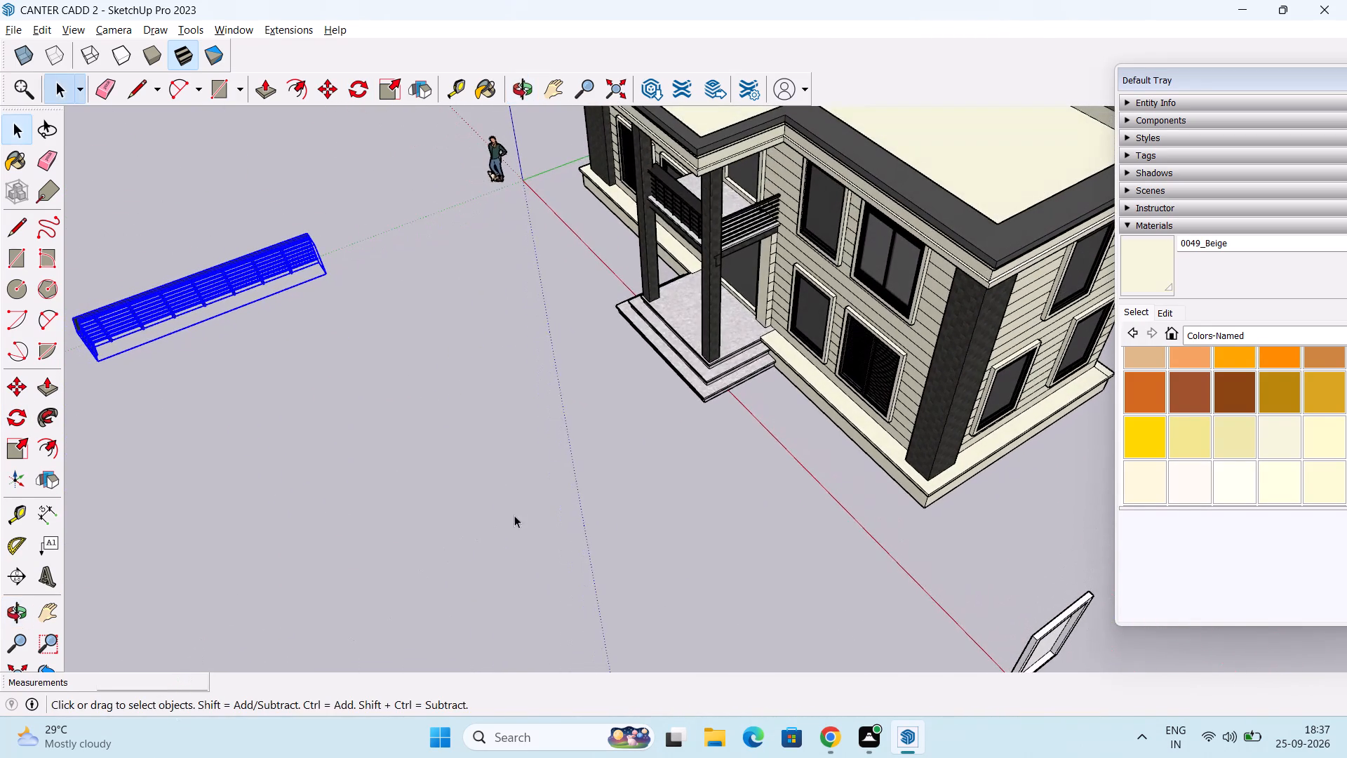
scroll(656, 226, up, 14)
middle_drag(711, 242, 769, 169)
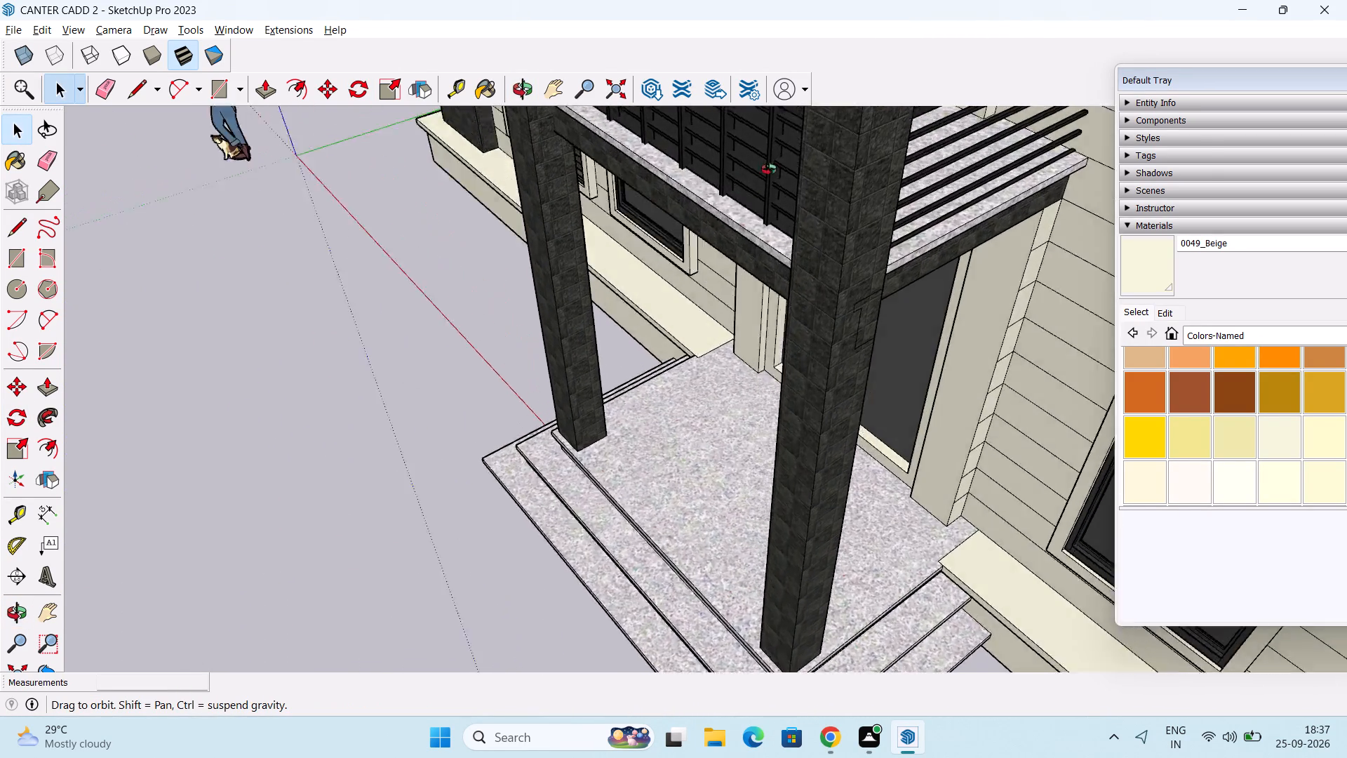
middle_drag(769, 169, 918, 133)
scroll(744, 243, down, 6)
middle_drag(655, 290, 678, 225)
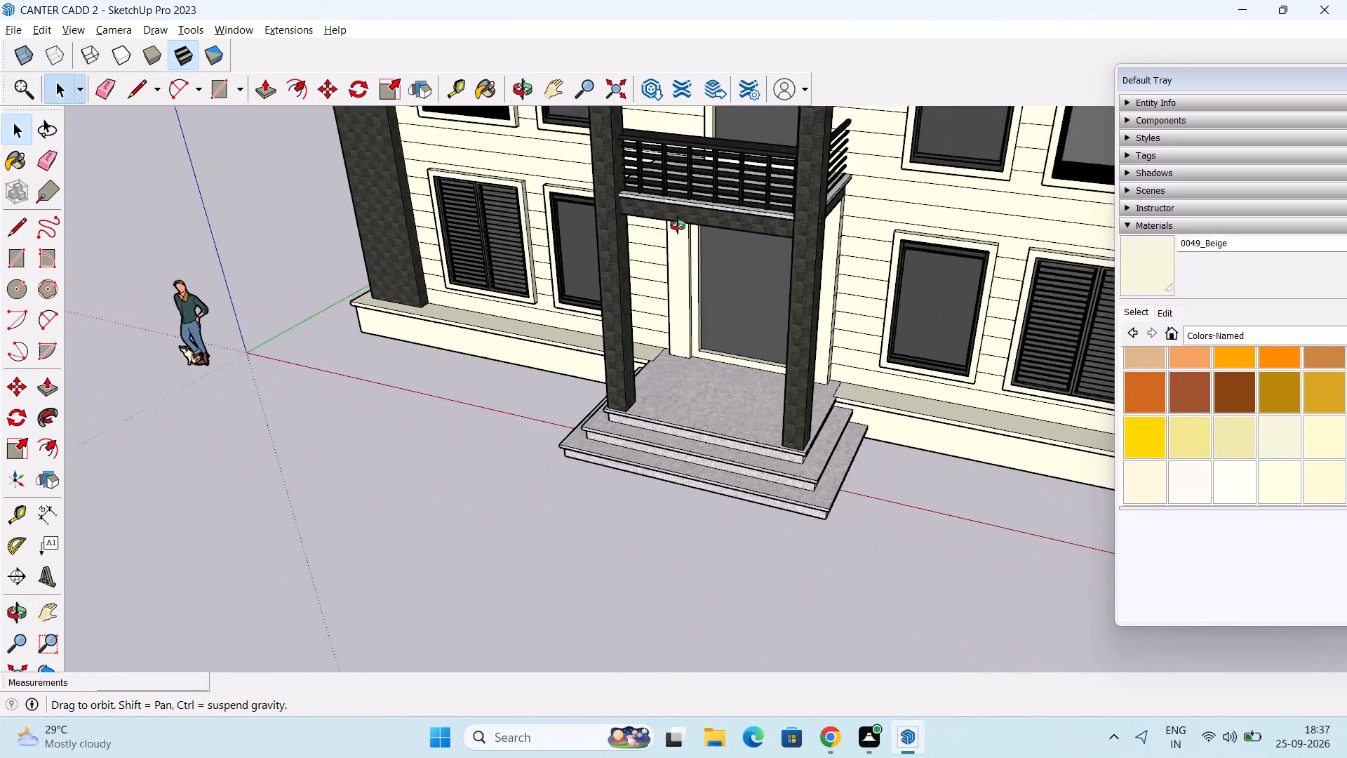
middle_drag(678, 225, 927, 30)
scroll(736, 188, up, 4)
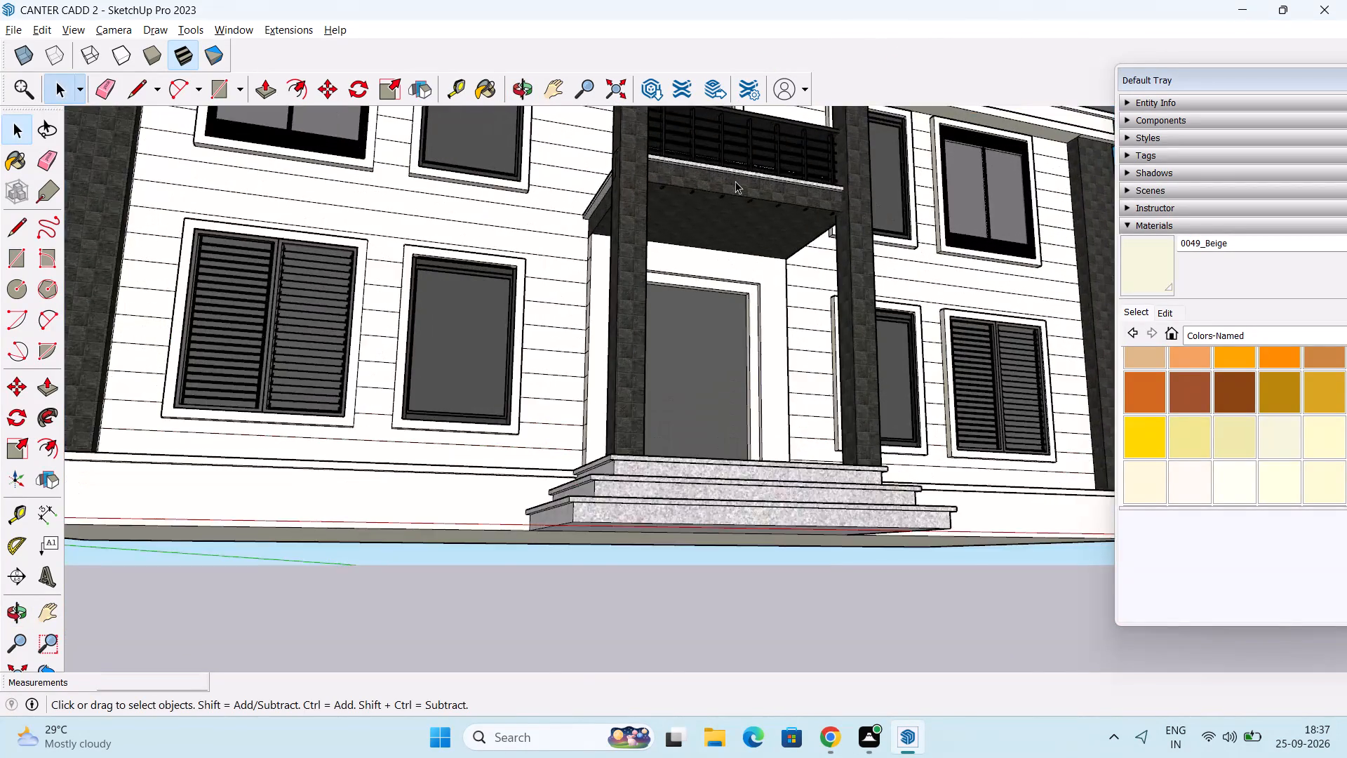
scroll(735, 181, up, 8)
middle_drag(717, 236, 774, 232)
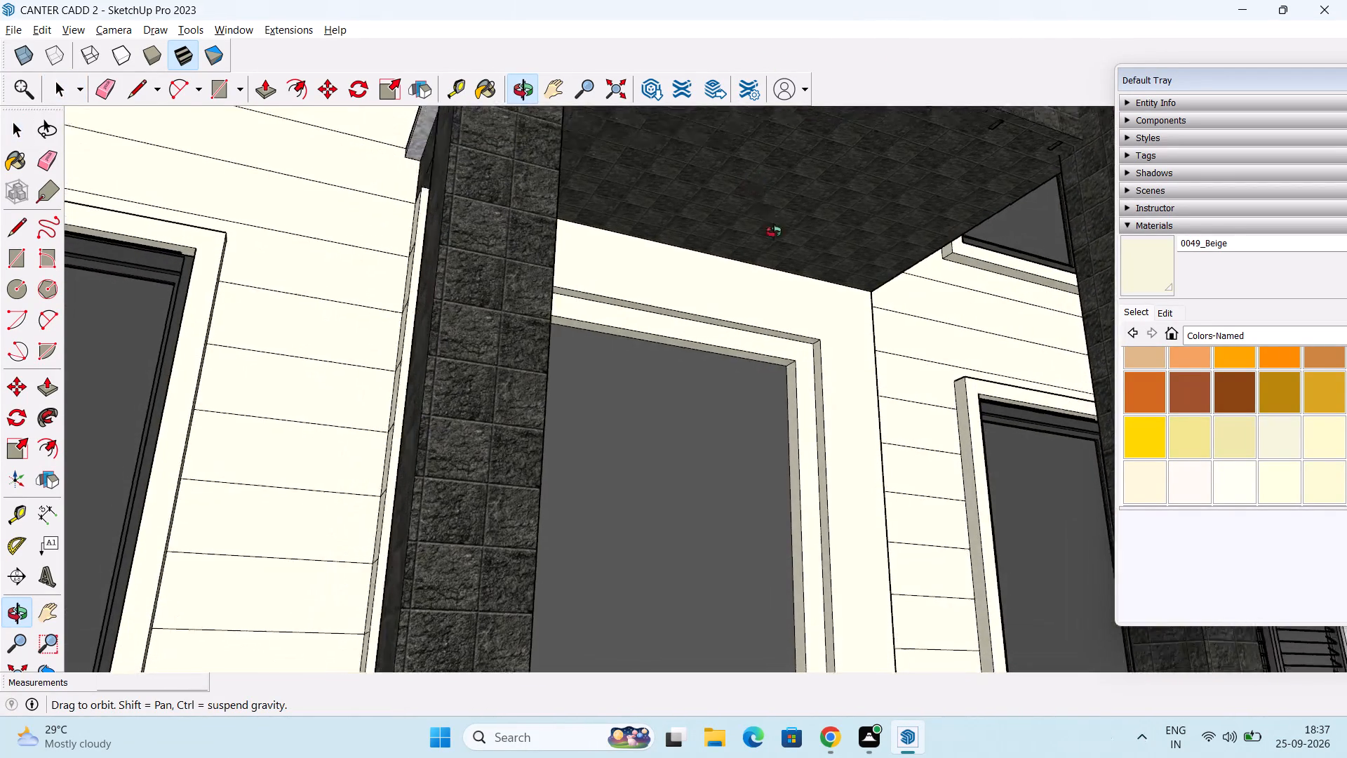
middle_drag(774, 232, 896, 424)
scroll(897, 418, down, 10)
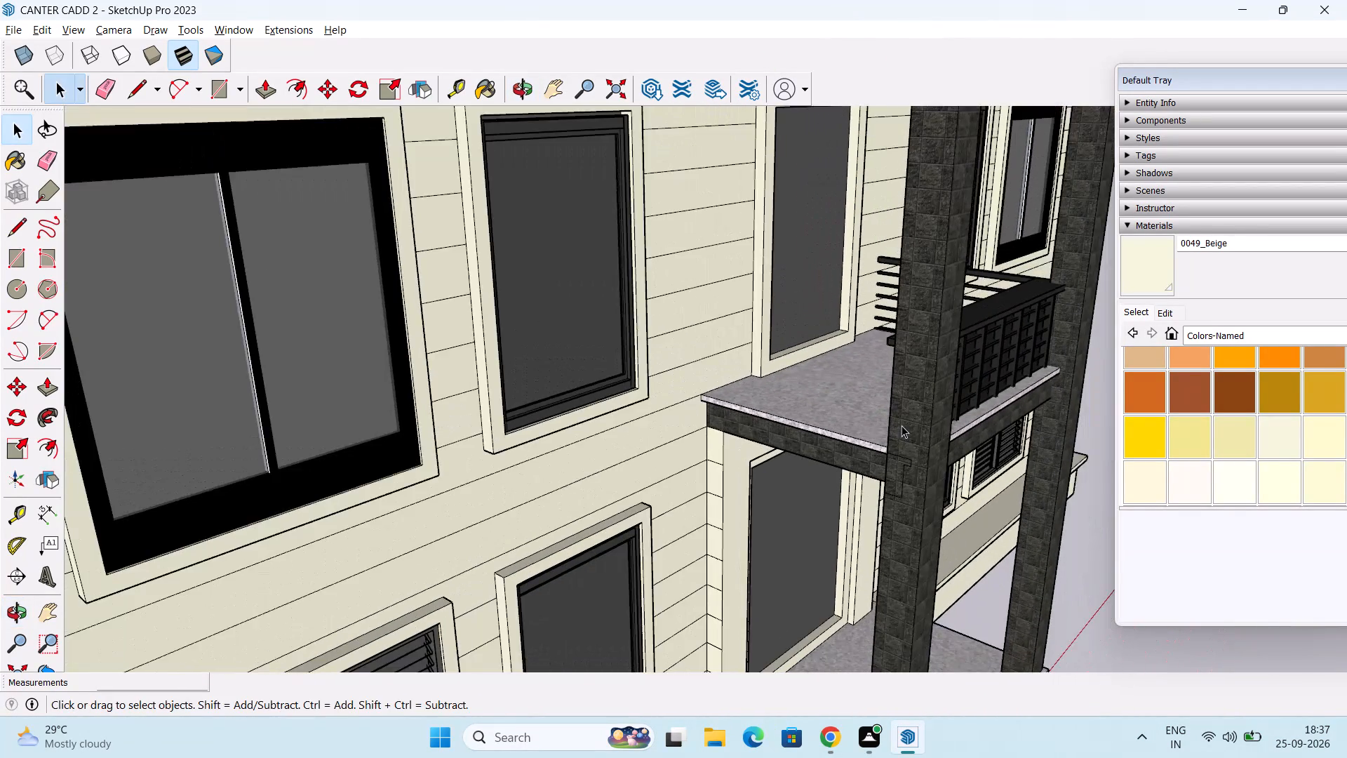
scroll(902, 430, down, 4)
middle_drag(902, 434, 1017, 479)
scroll(1016, 466, down, 5)
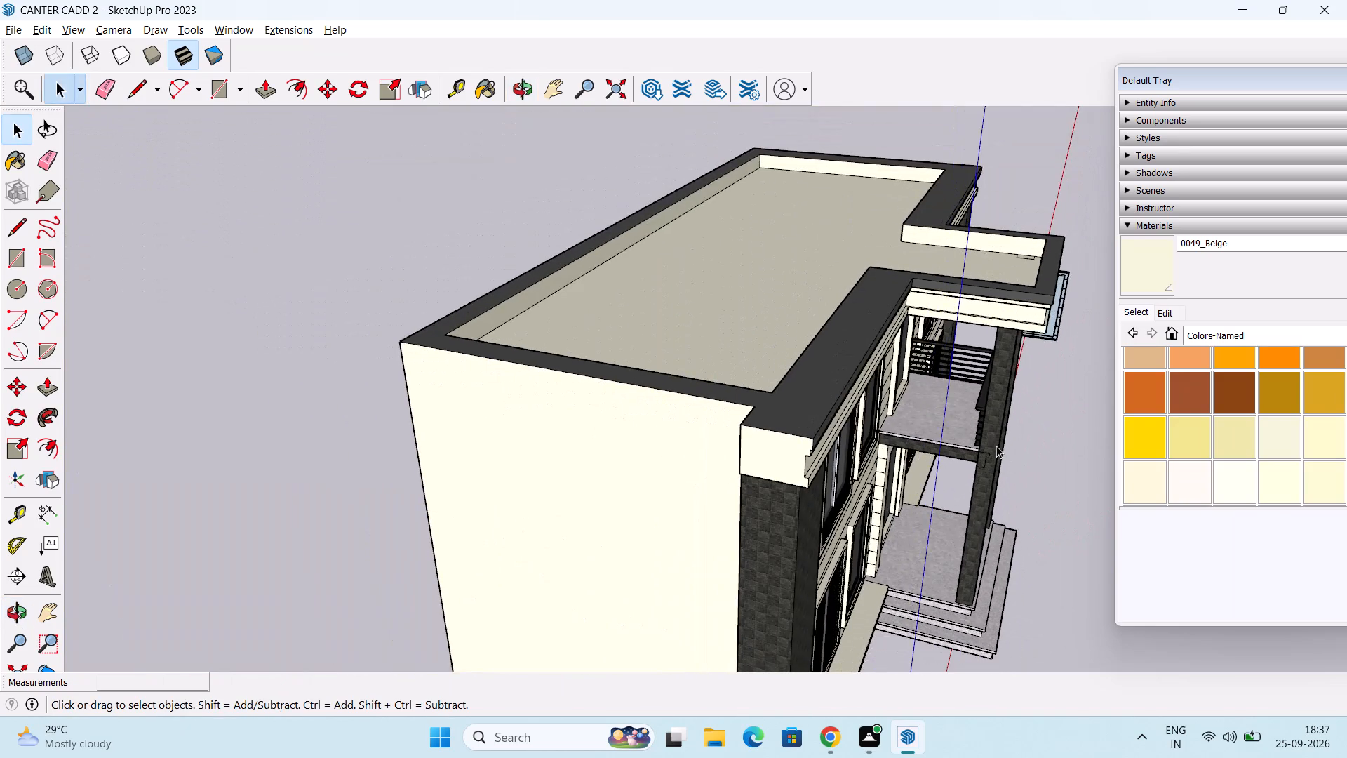
middle_drag(996, 446, 836, 340)
scroll(841, 340, down, 8)
middle_drag(847, 413, 836, 406)
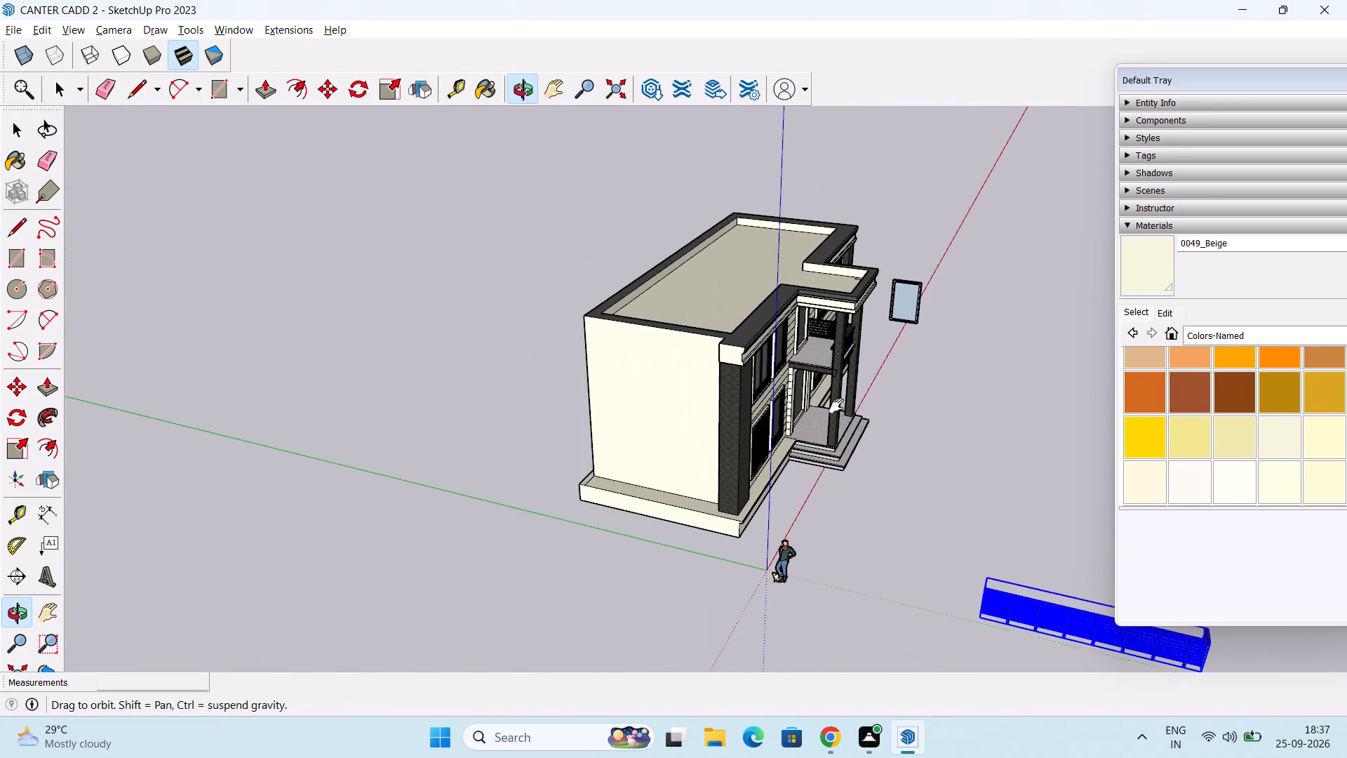
middle_drag(836, 406, 667, 351)
Copy the rotated loose railing by its lower end corner to the balcony slab's side edge at the house wall, about 39' 5" away.
scroll(742, 498, up, 3)
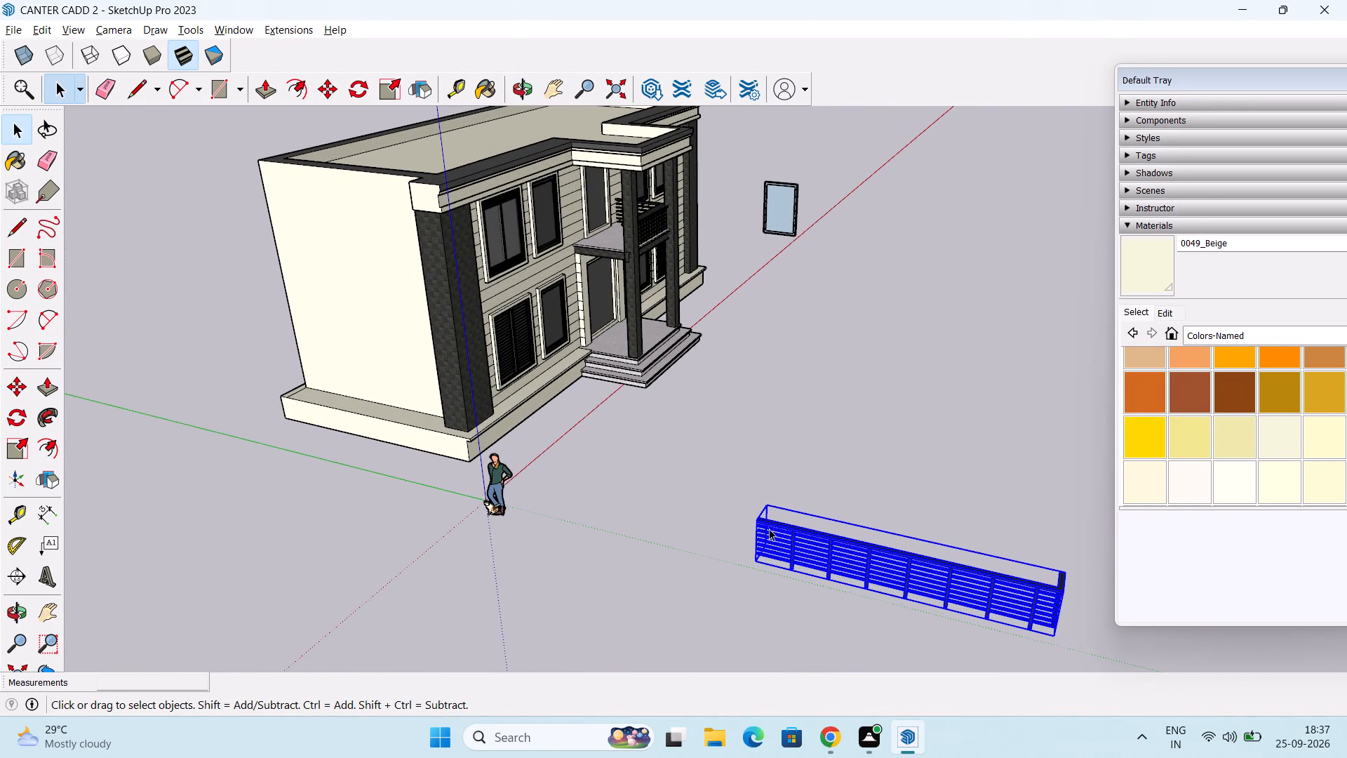
middle_drag(775, 556, 791, 566)
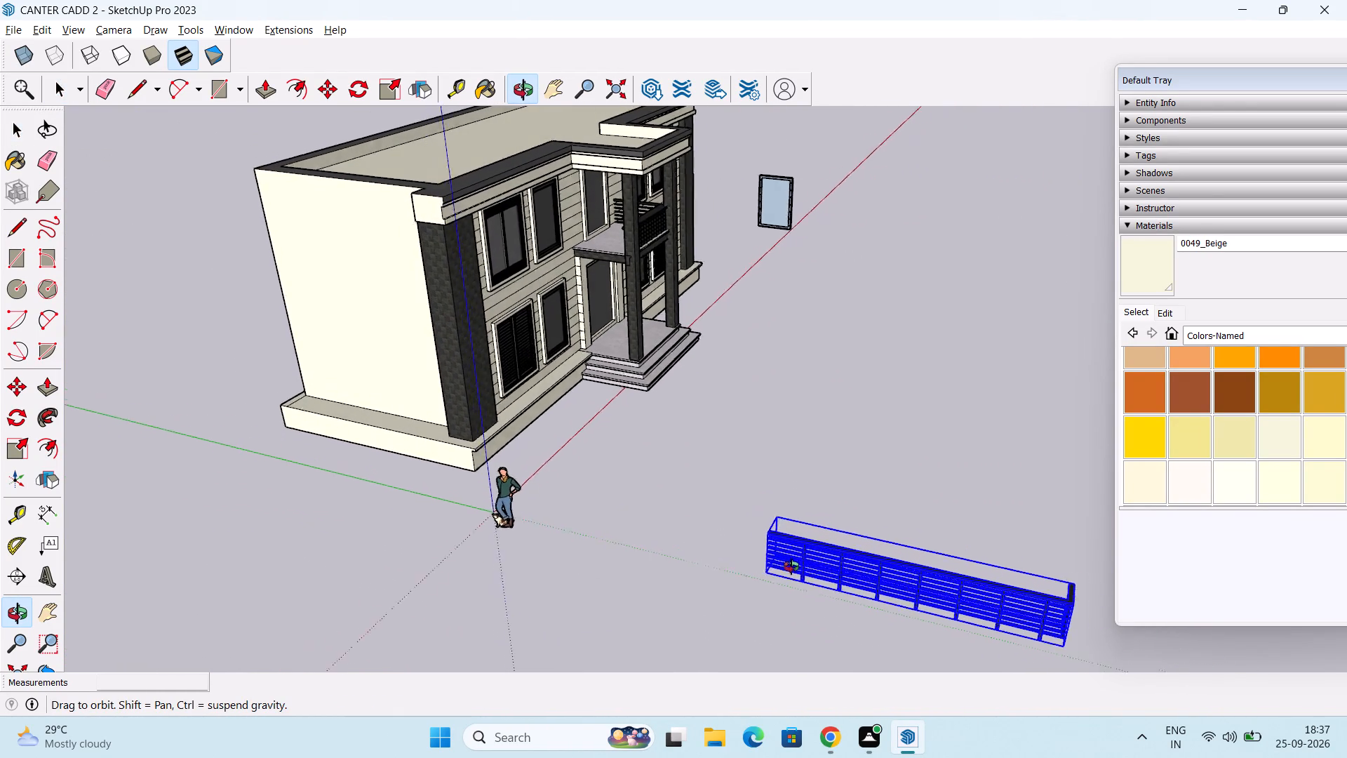
middle_drag(791, 566, 807, 567)
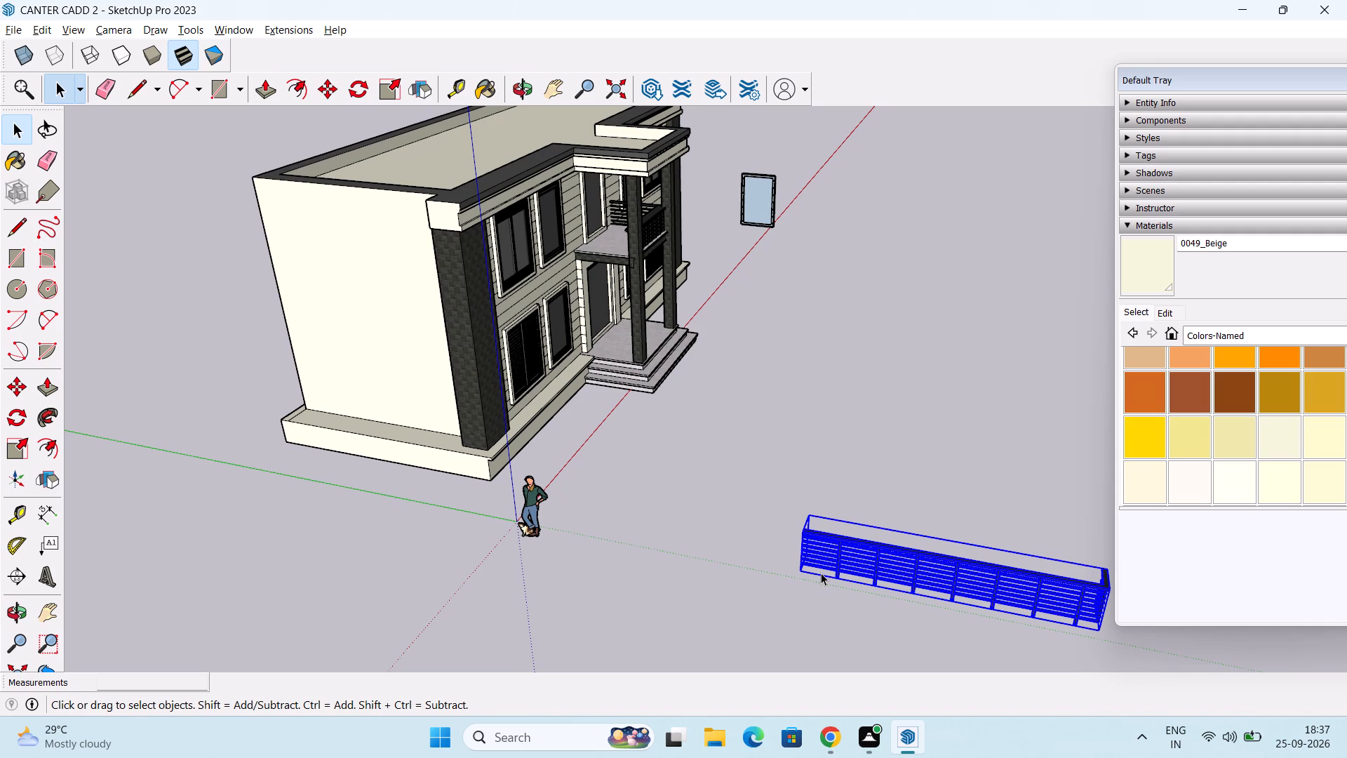
key(m)
middle_drag(824, 564, 1005, 602)
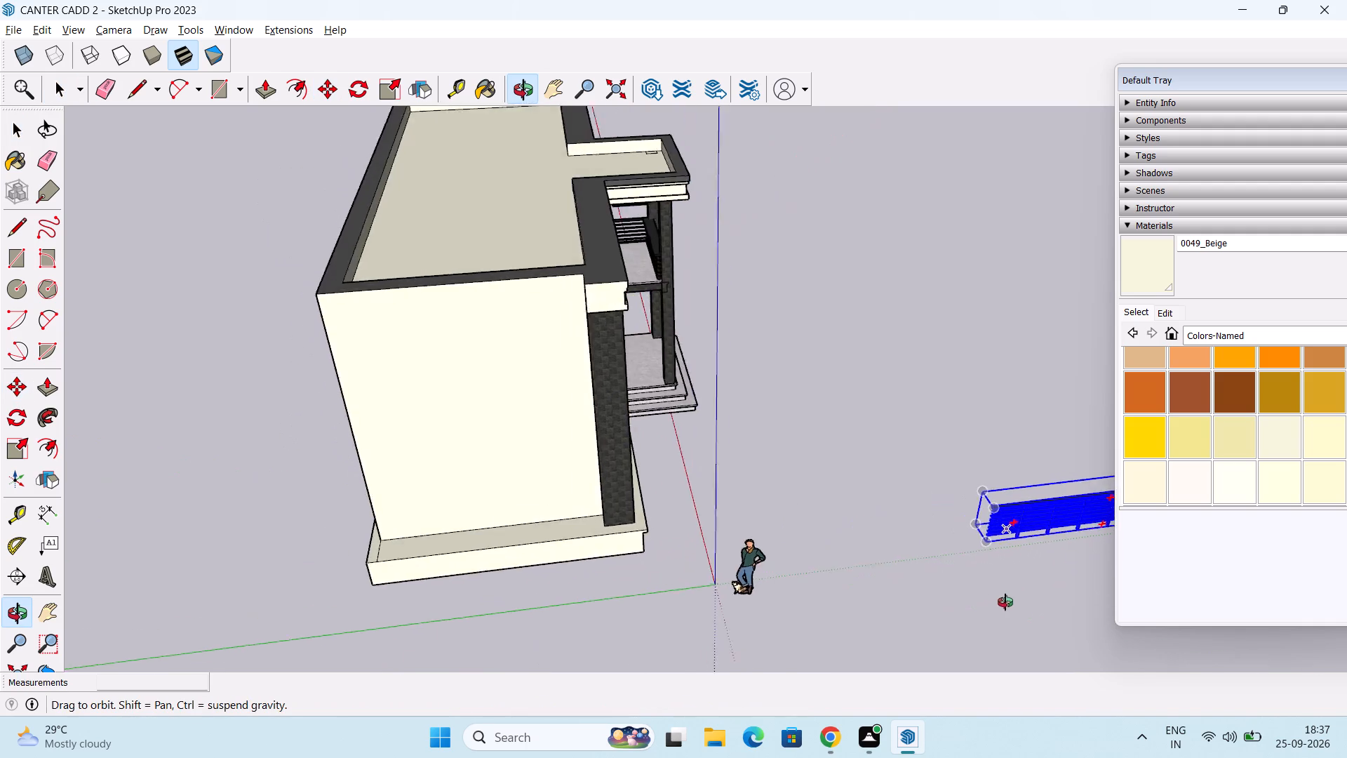
middle_drag(1005, 602, 1013, 594)
scroll(1017, 558, up, 13)
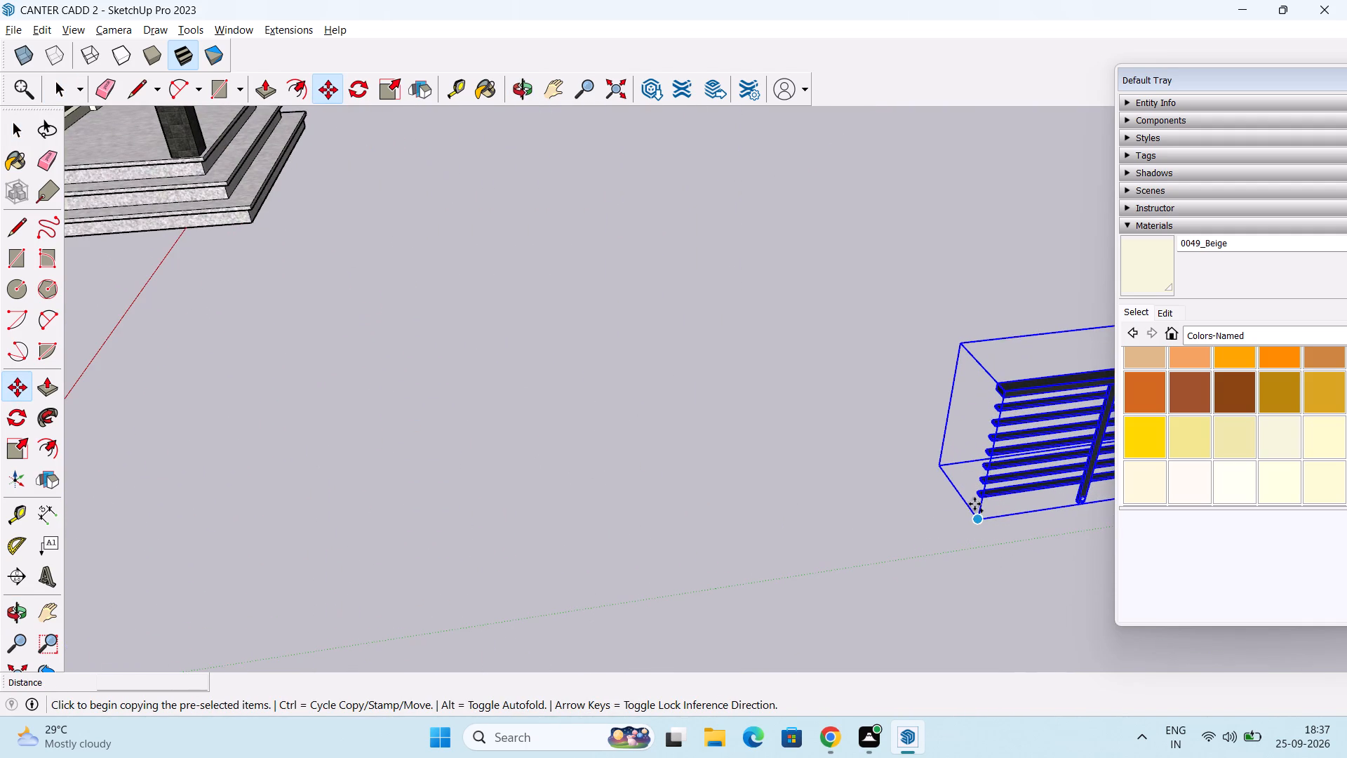
click(977, 490)
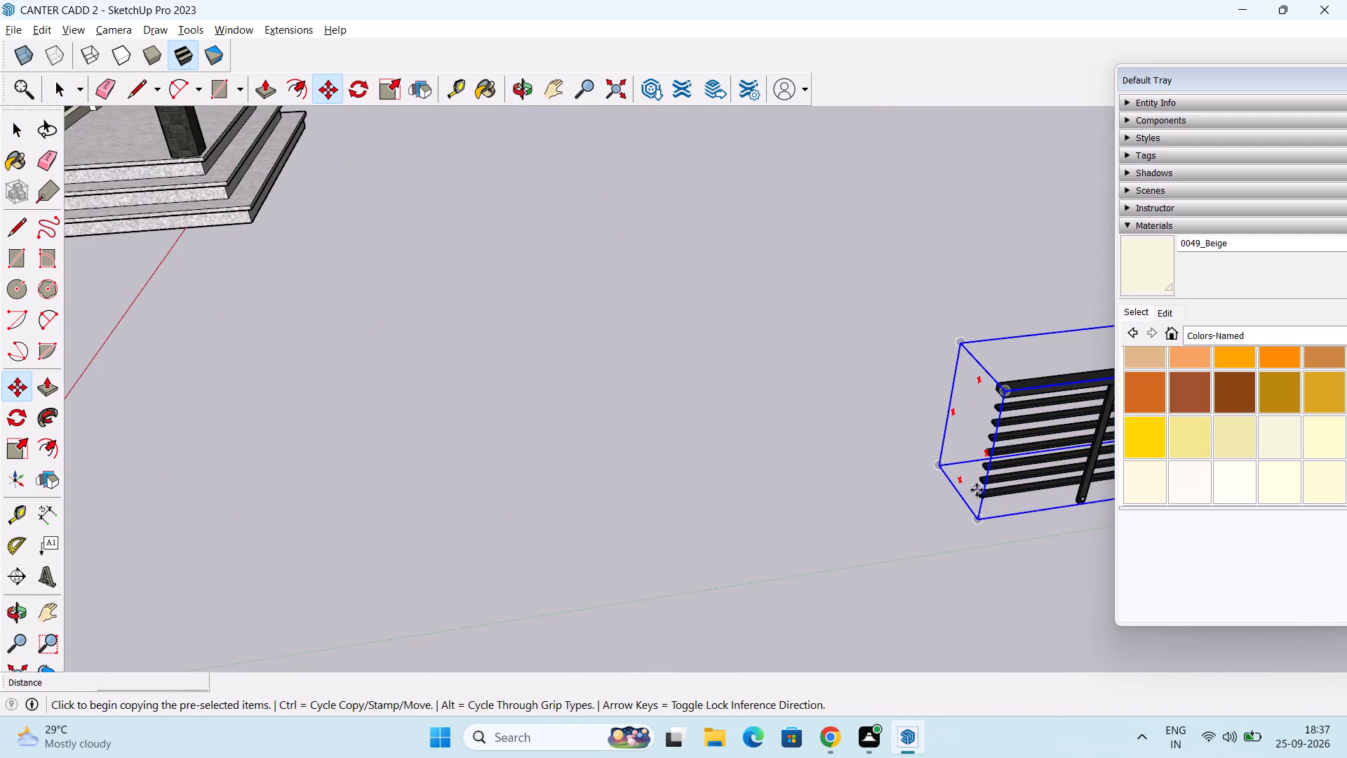
scroll(67, 208, down, 2)
shift+middle_drag(98, 184, 109, 189)
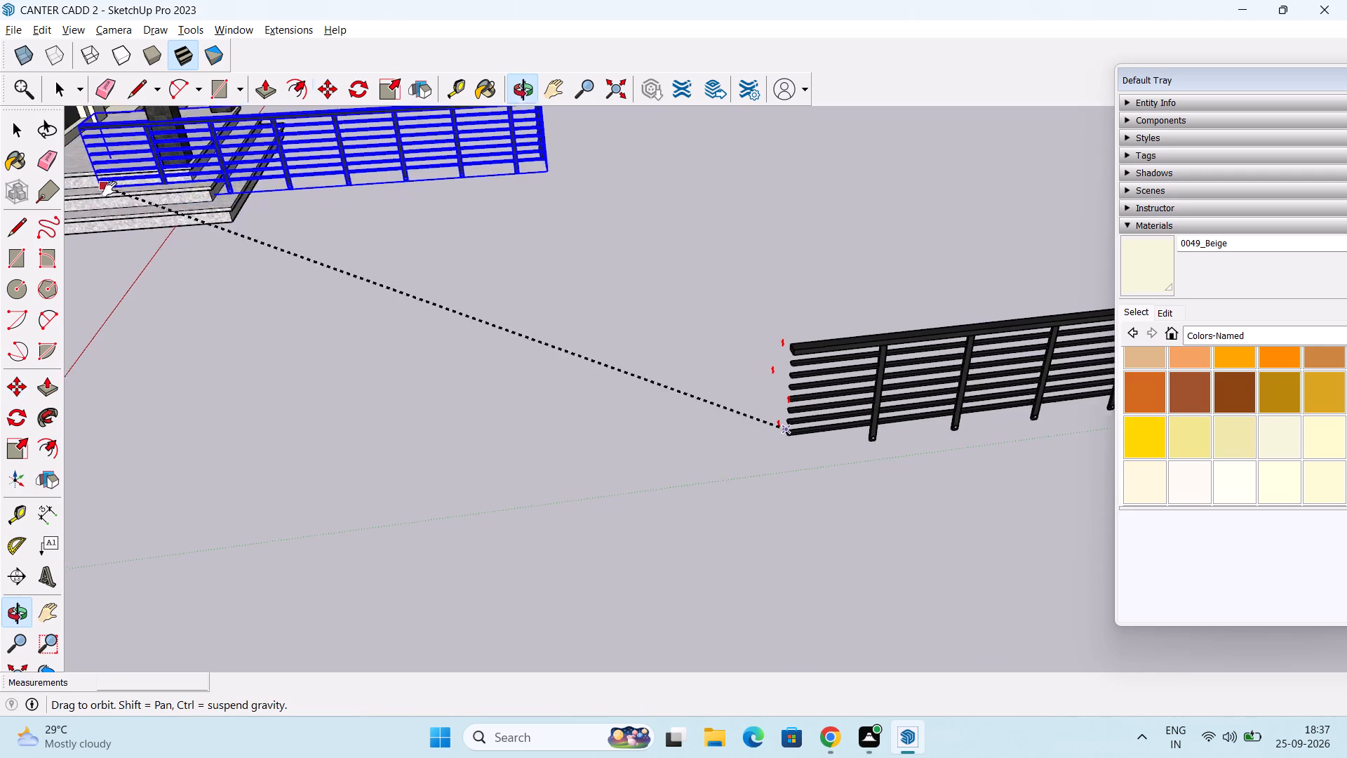
shift+middle_drag(109, 189, 628, 501)
scroll(598, 307, up, 4)
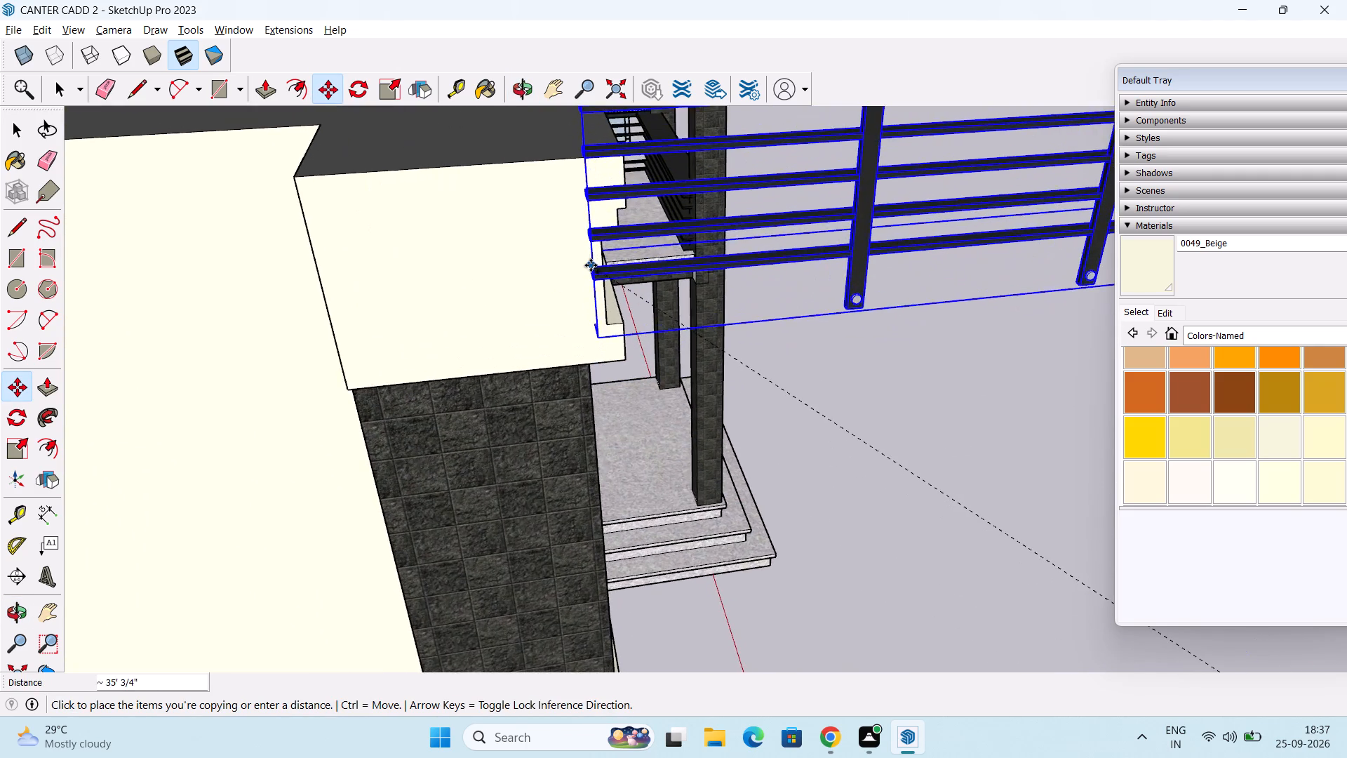
middle_drag(591, 265, 337, 317)
scroll(912, 182, up, 3)
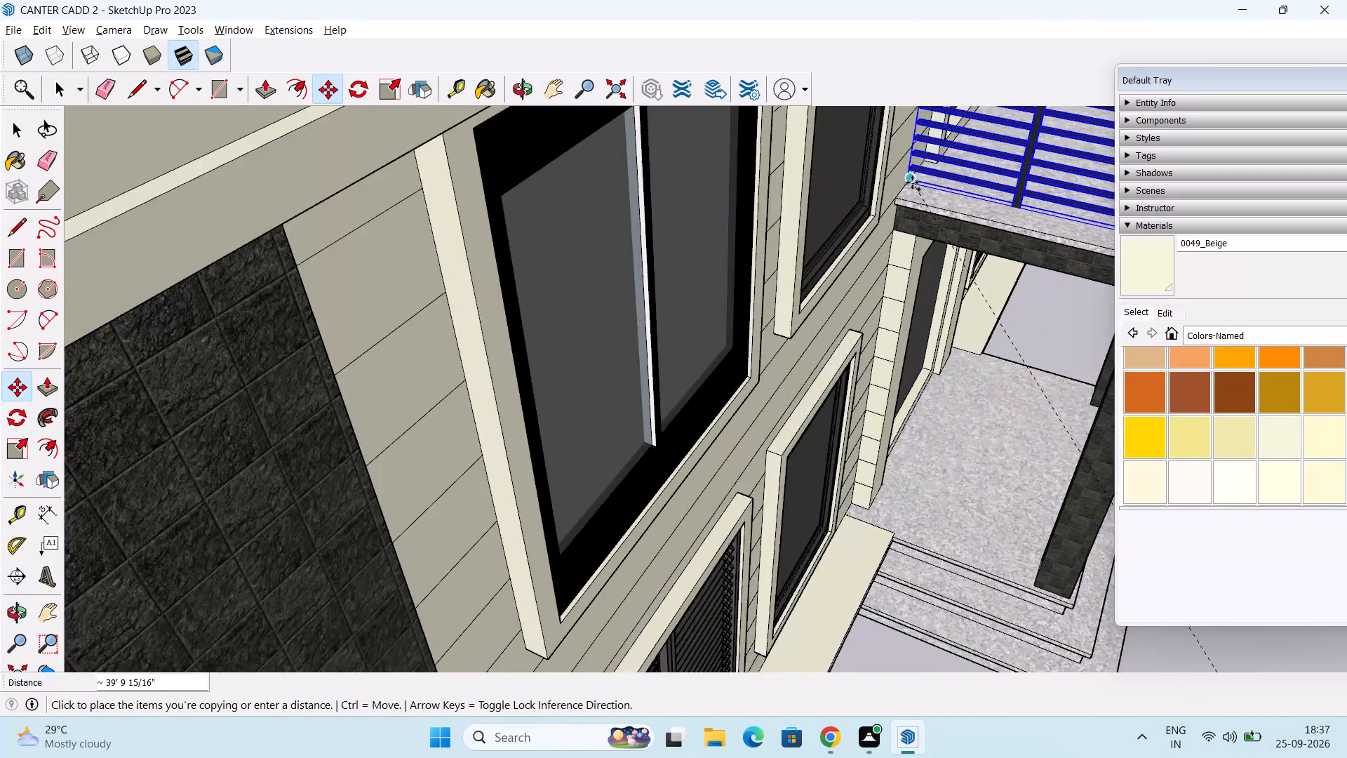
scroll(912, 182, up, 16)
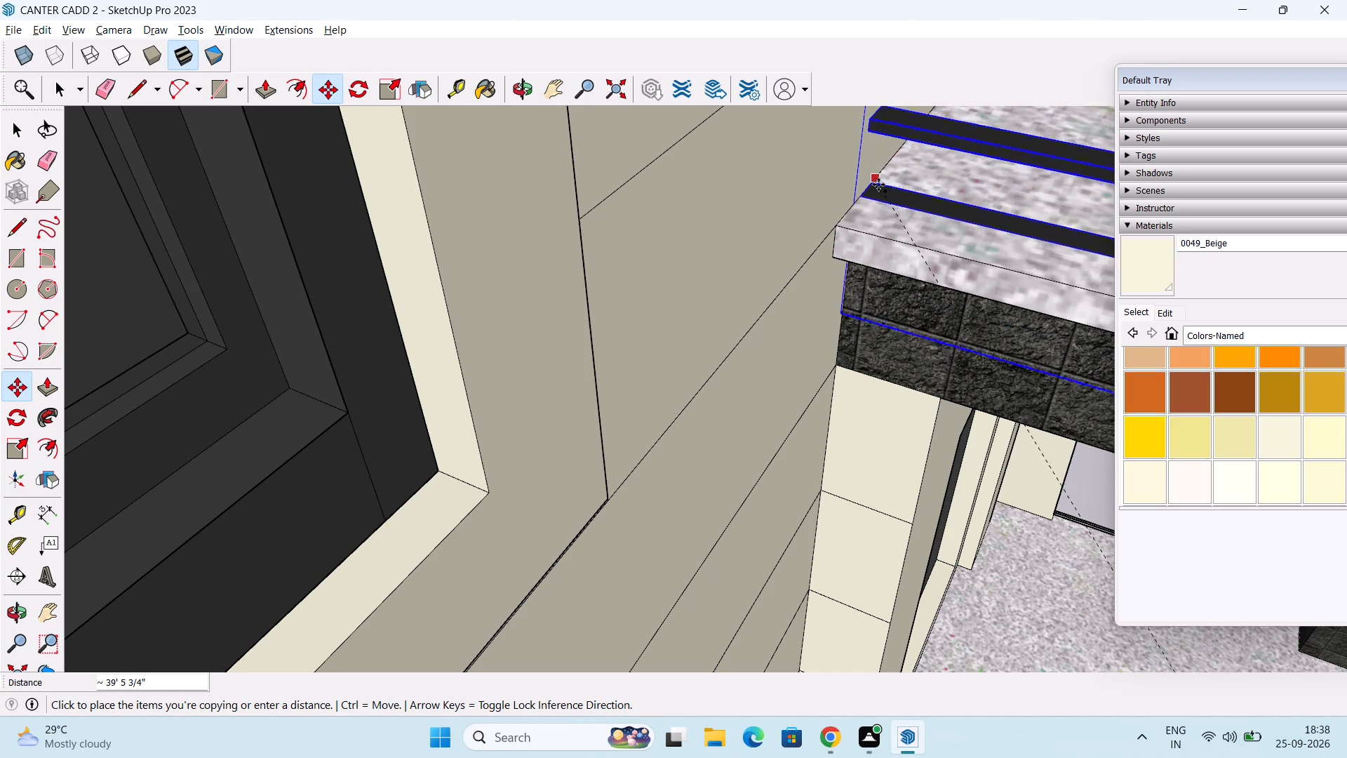
click(877, 186)
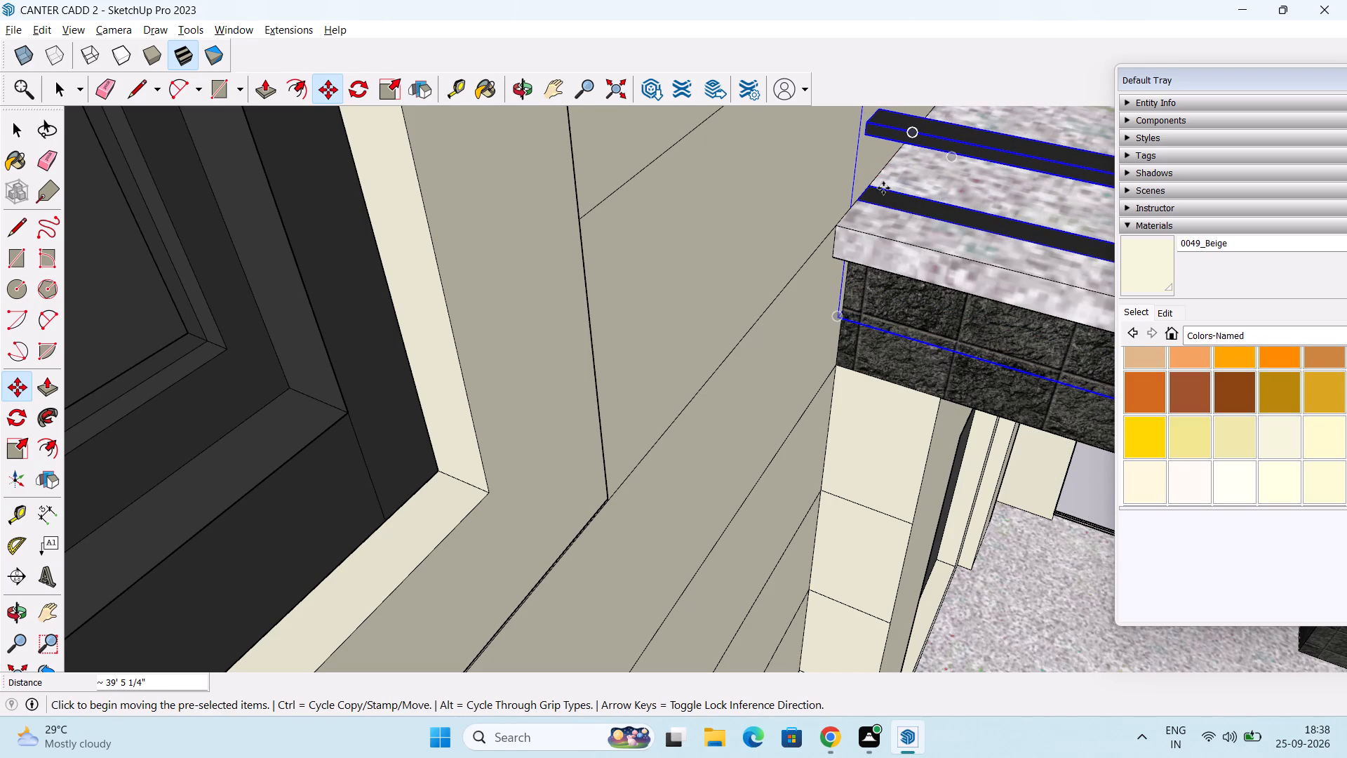
Raise the copied railing about 3 9/16" so its lower corner meets the balcony slab's edge at the wall.
click(837, 326)
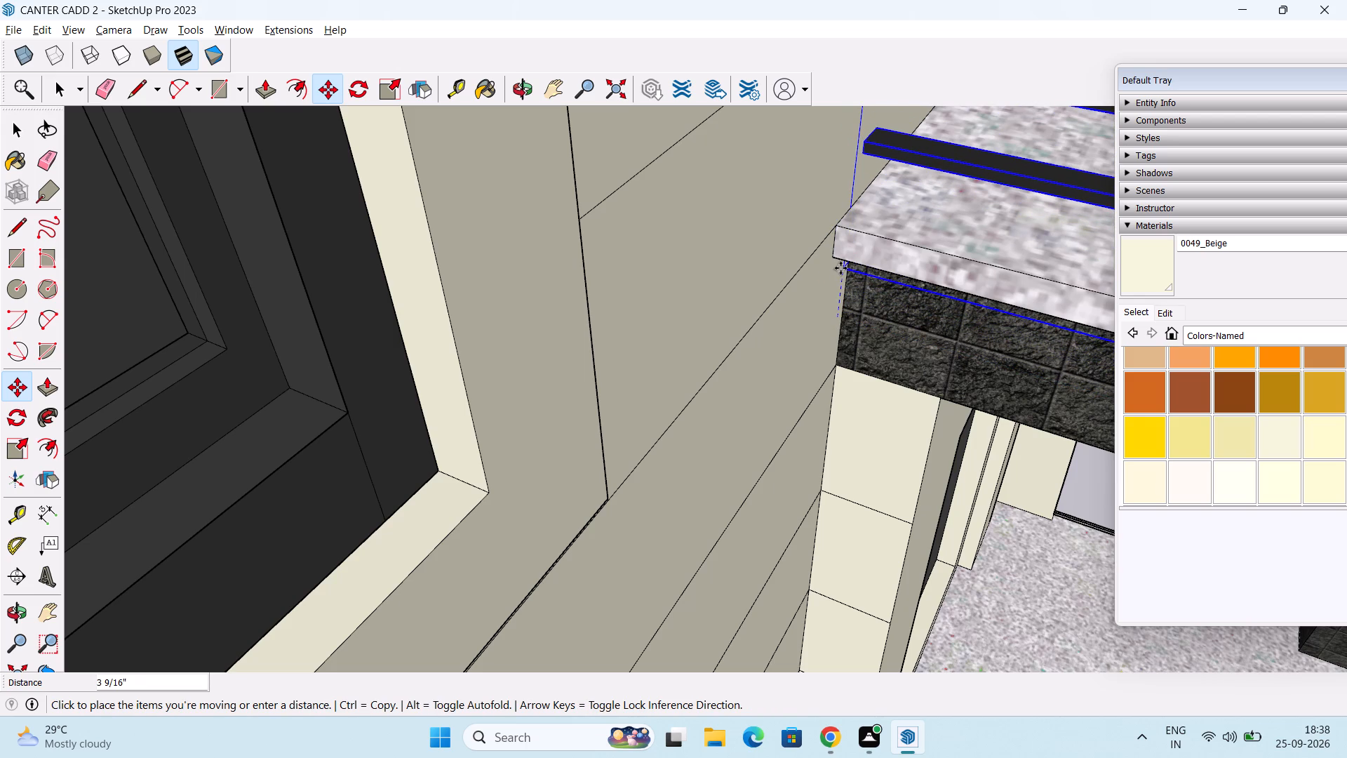
click(840, 268)
Scale the copied side railing shorter along the red axis so it ends near the balcony's front pillar.
scroll(840, 268, down, 4)
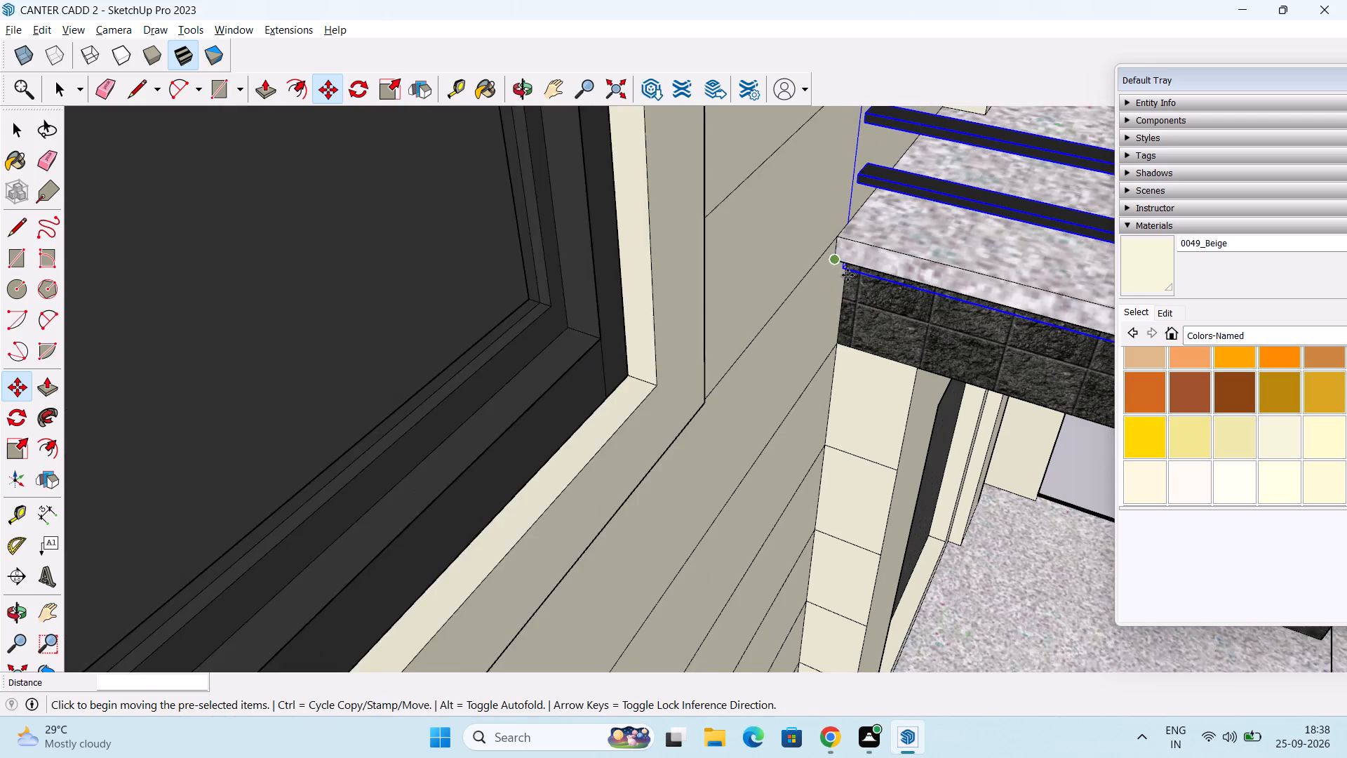
scroll(847, 275, down, 10)
middle_drag(864, 361, 835, 219)
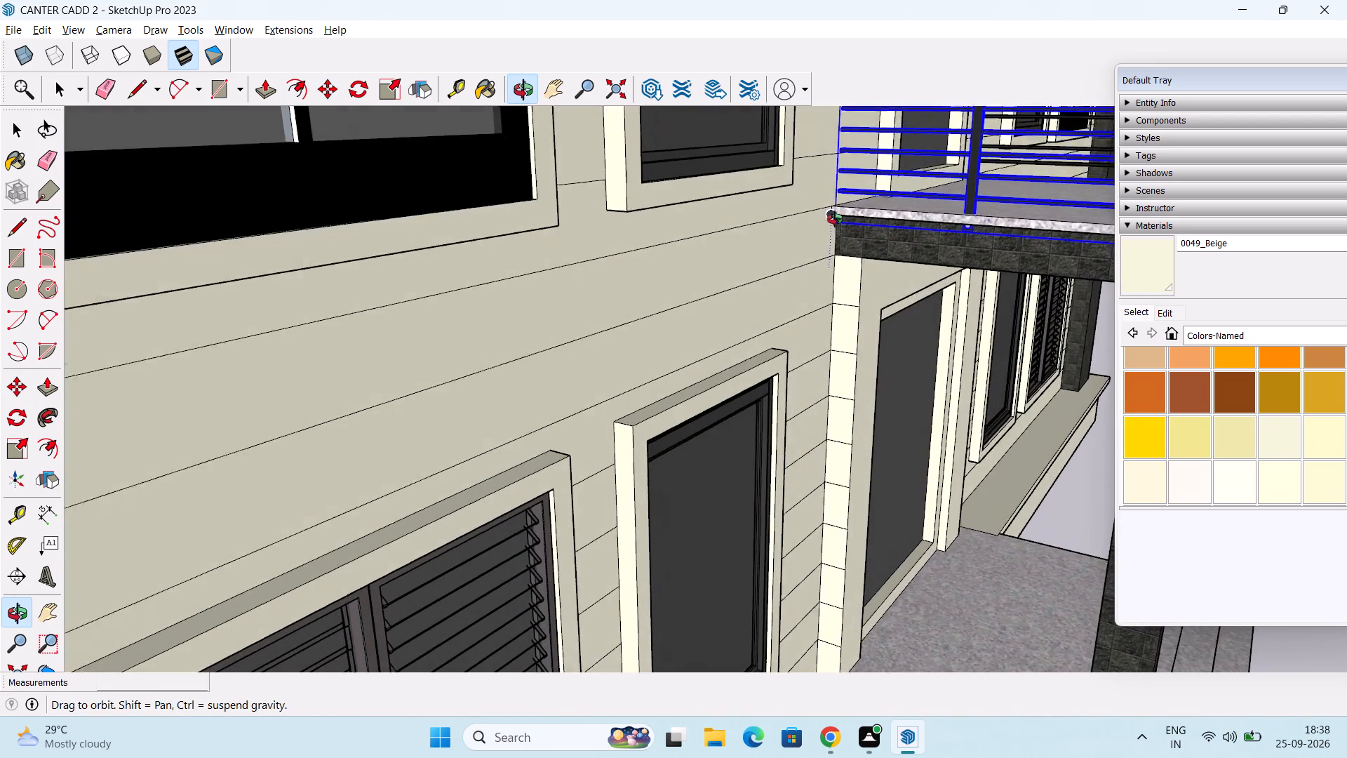
middle_drag(835, 219, 835, 218)
scroll(878, 227, down, 9)
middle_drag(966, 276, 736, 318)
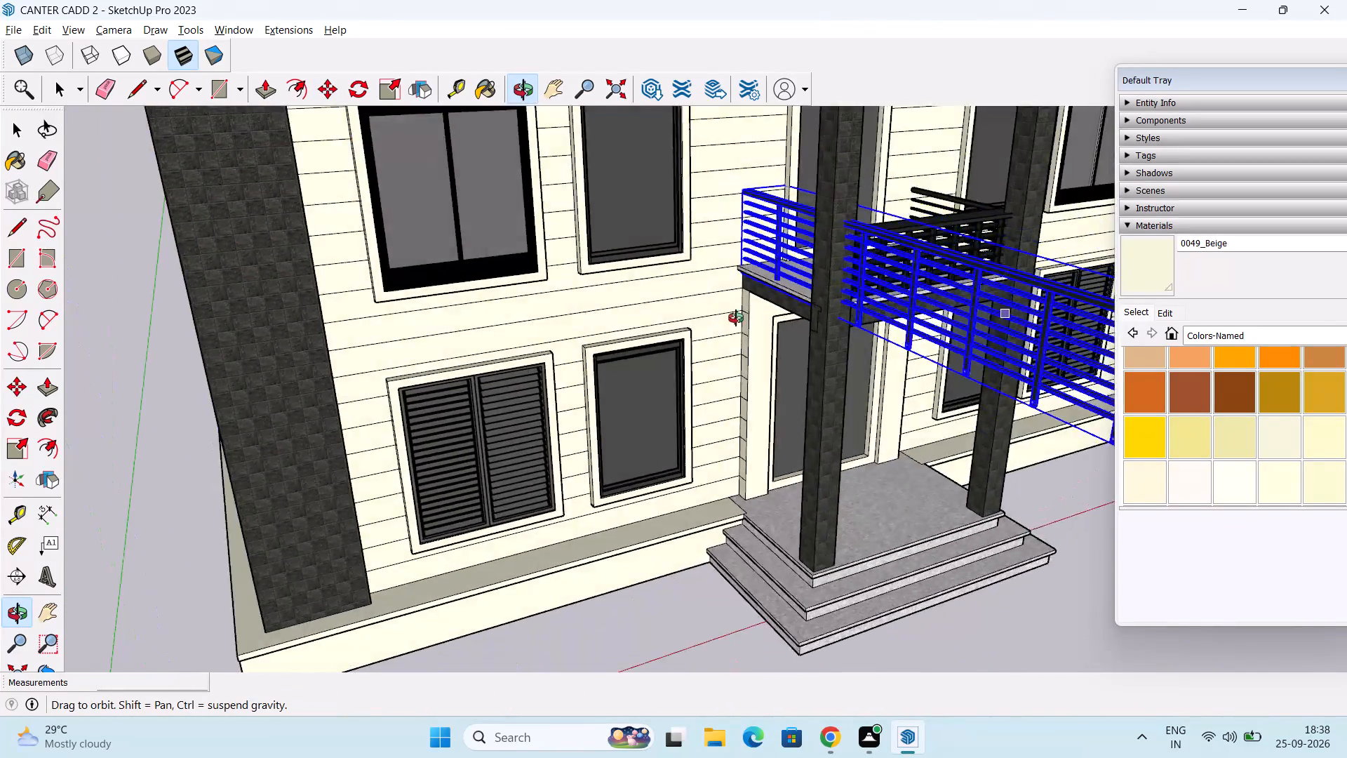
middle_drag(736, 318, 679, 329)
middle_drag(760, 363, 748, 352)
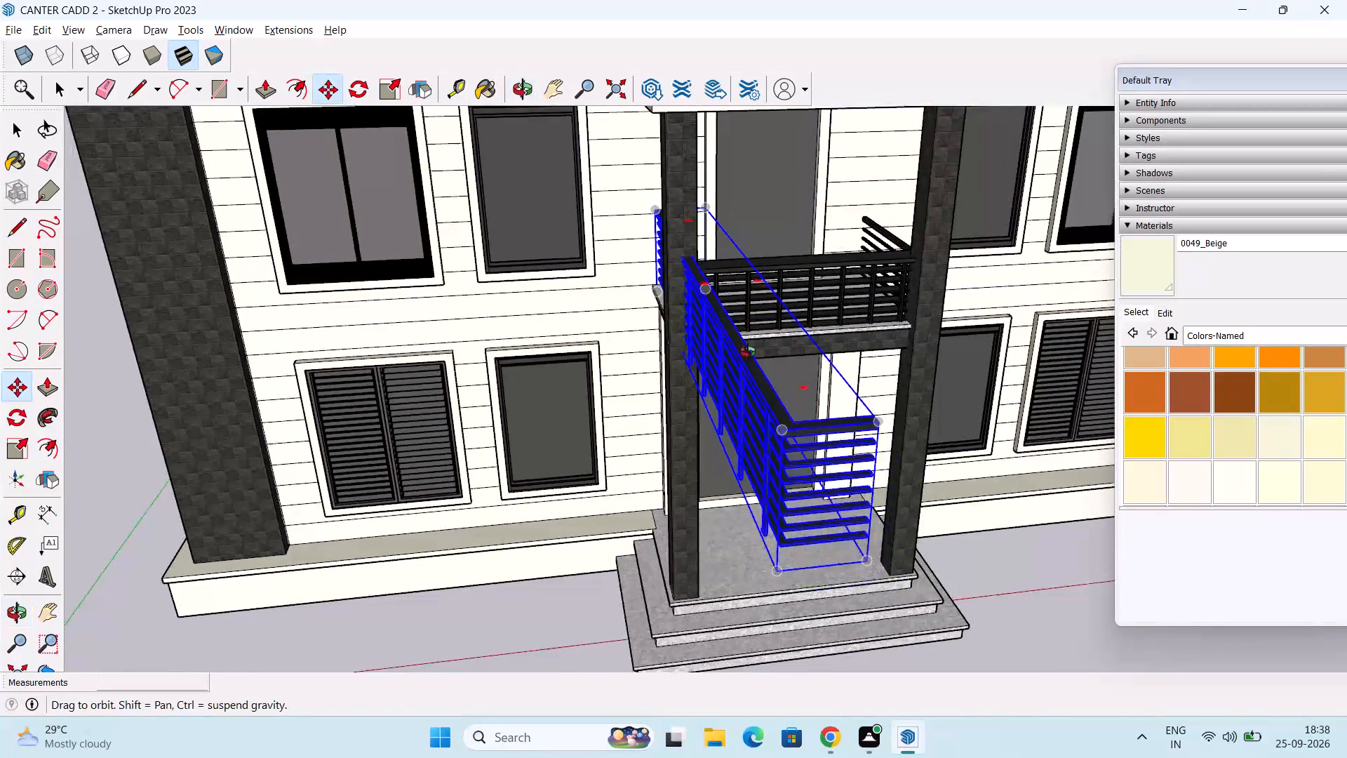
middle_drag(748, 352, 716, 333)
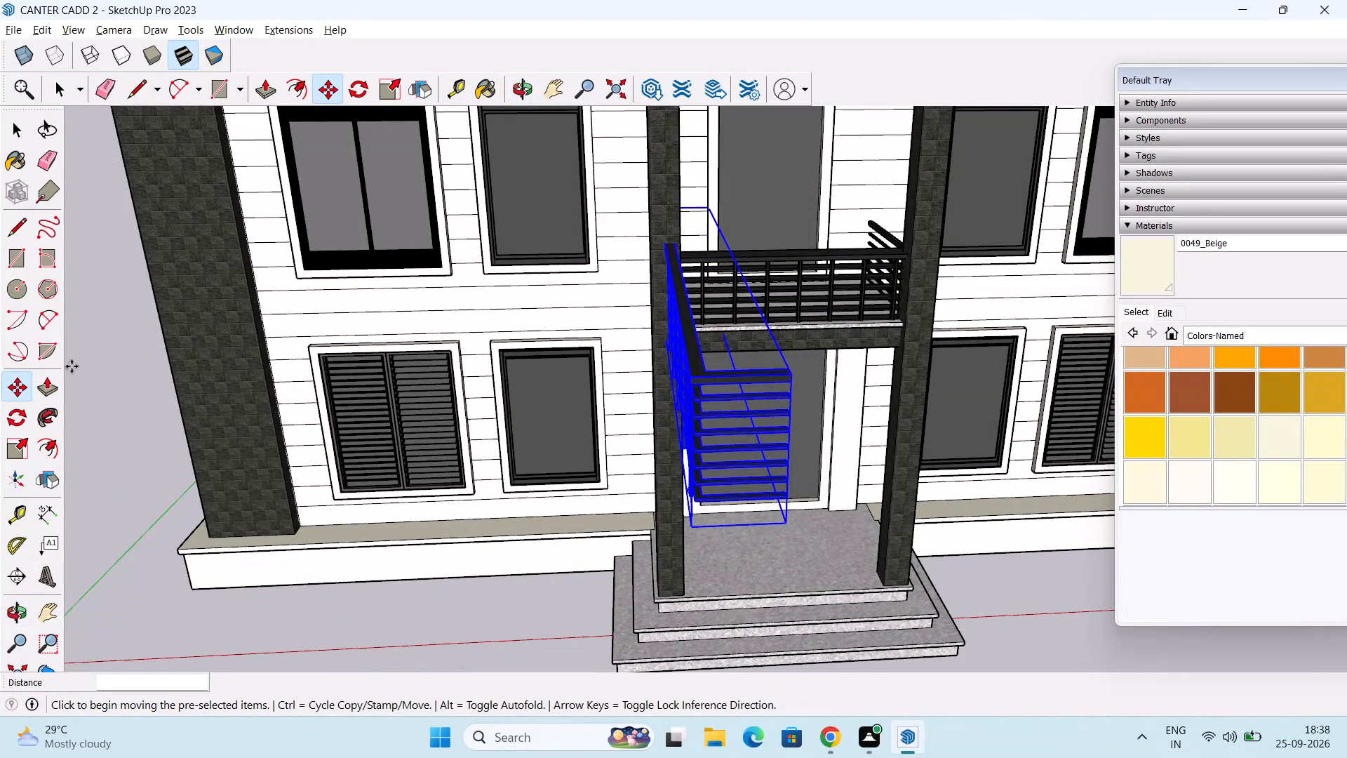
click(8, 451)
drag(745, 457, 725, 280)
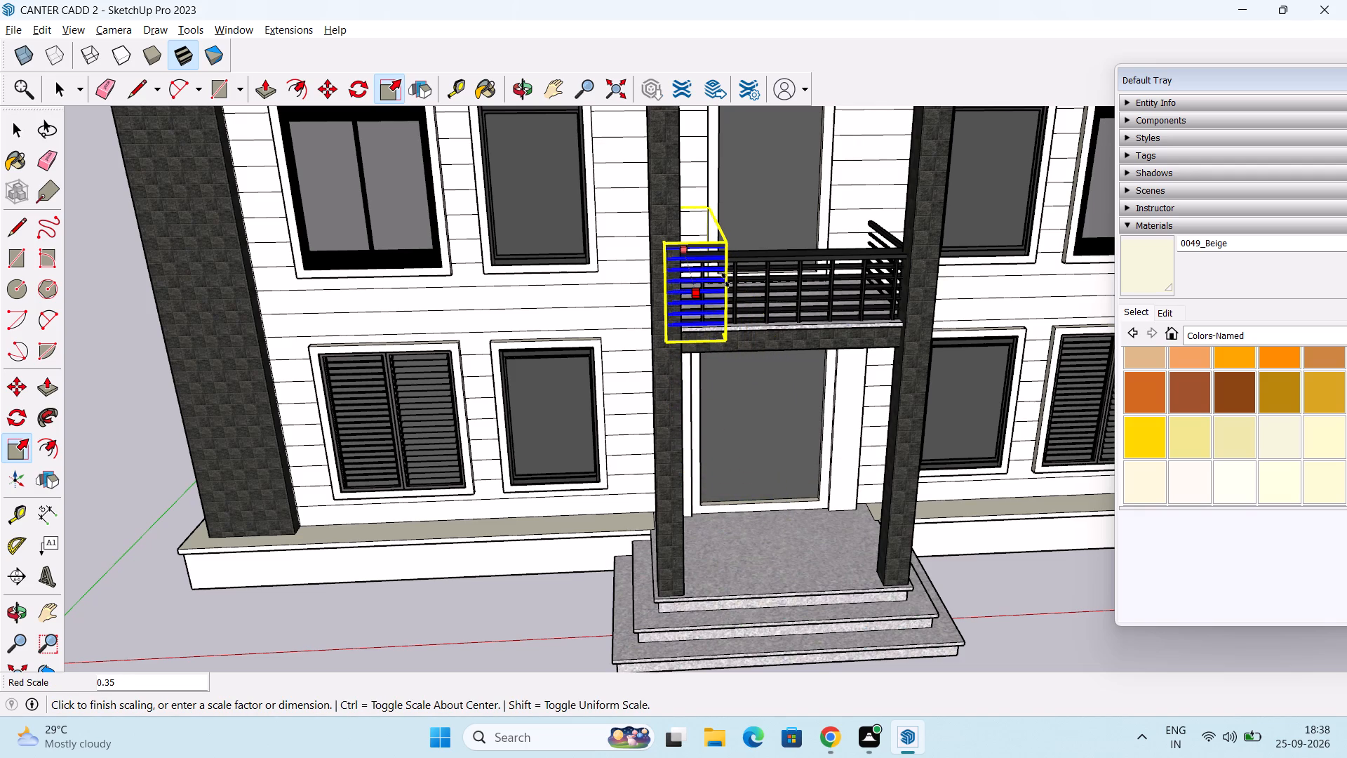
drag(725, 280, 728, 252)
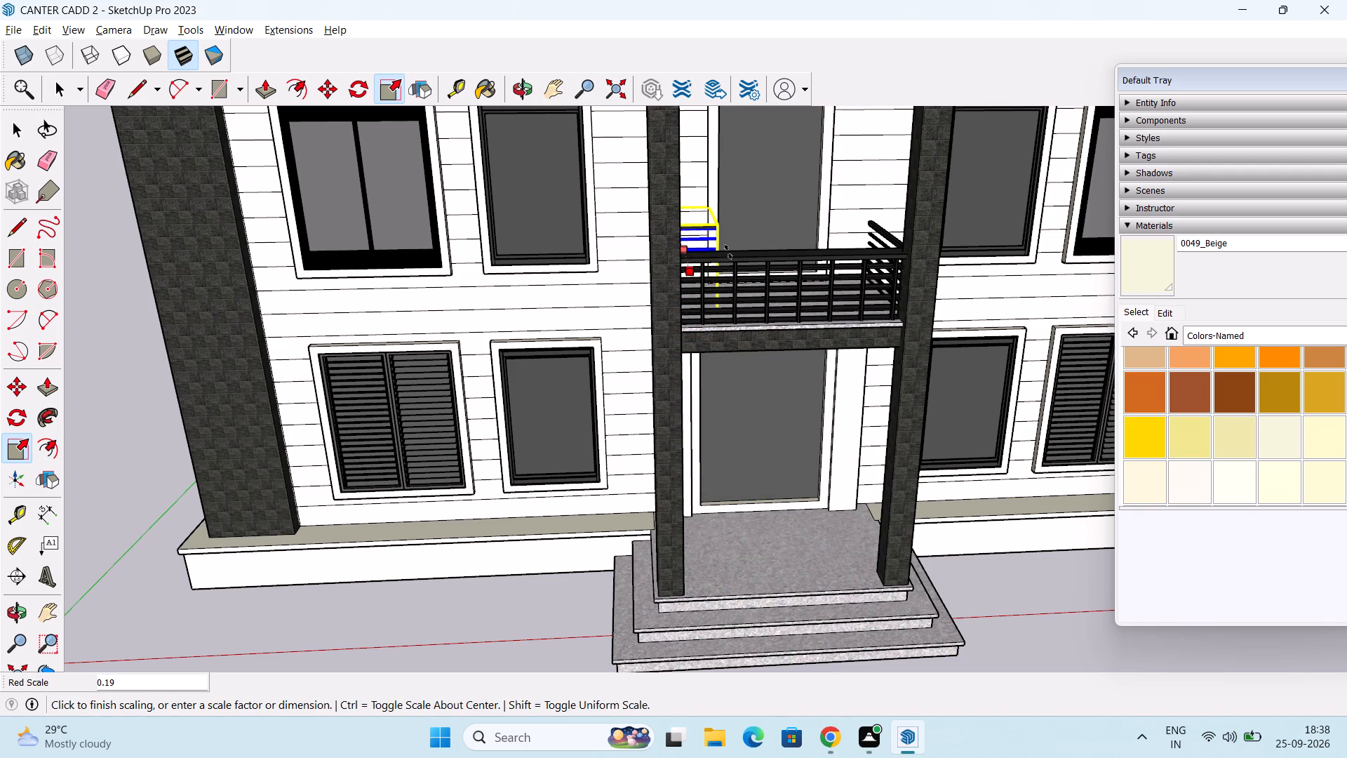
drag(728, 252, 728, 258)
Inspect the shortened side railing's length and height against the front railing, slab edge and pillar.
middle_drag(725, 277, 740, 196)
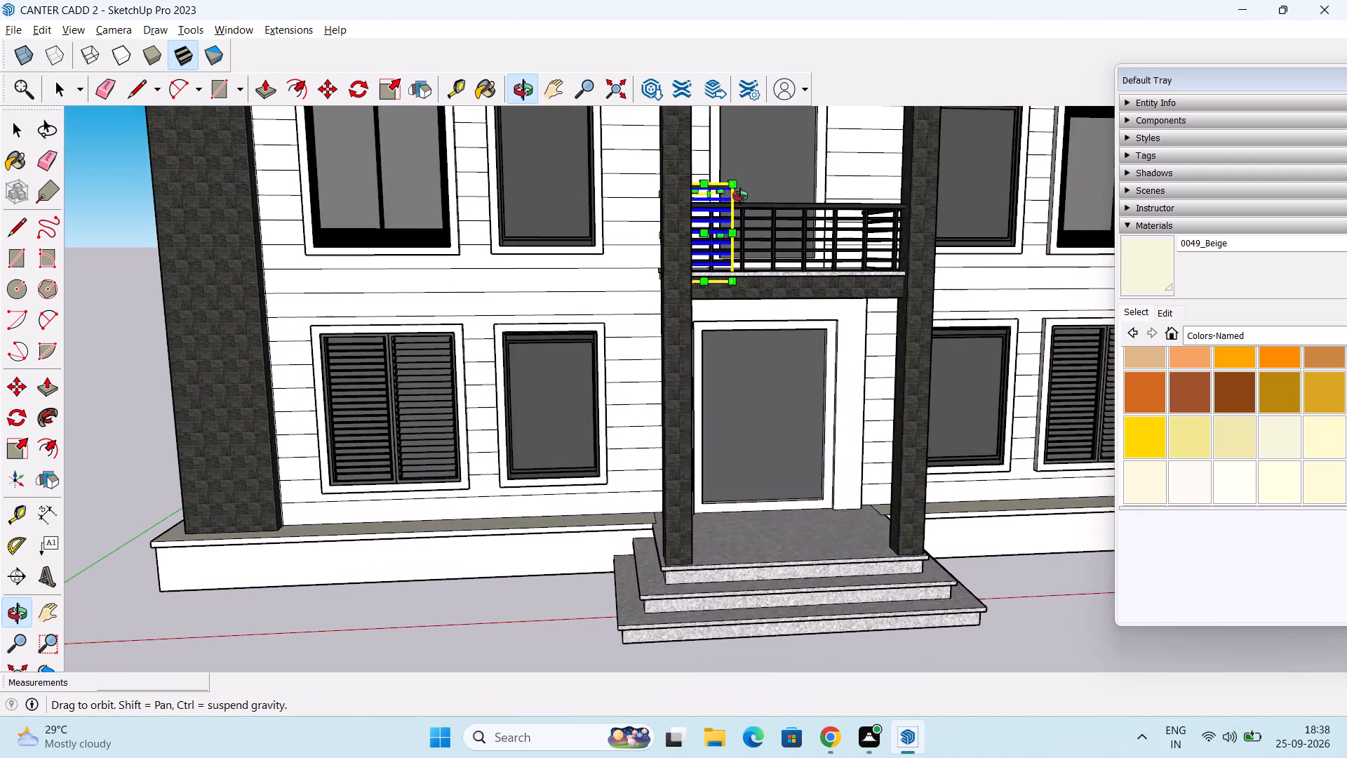
middle_drag(740, 196, 1014, 283)
scroll(849, 331, up, 2)
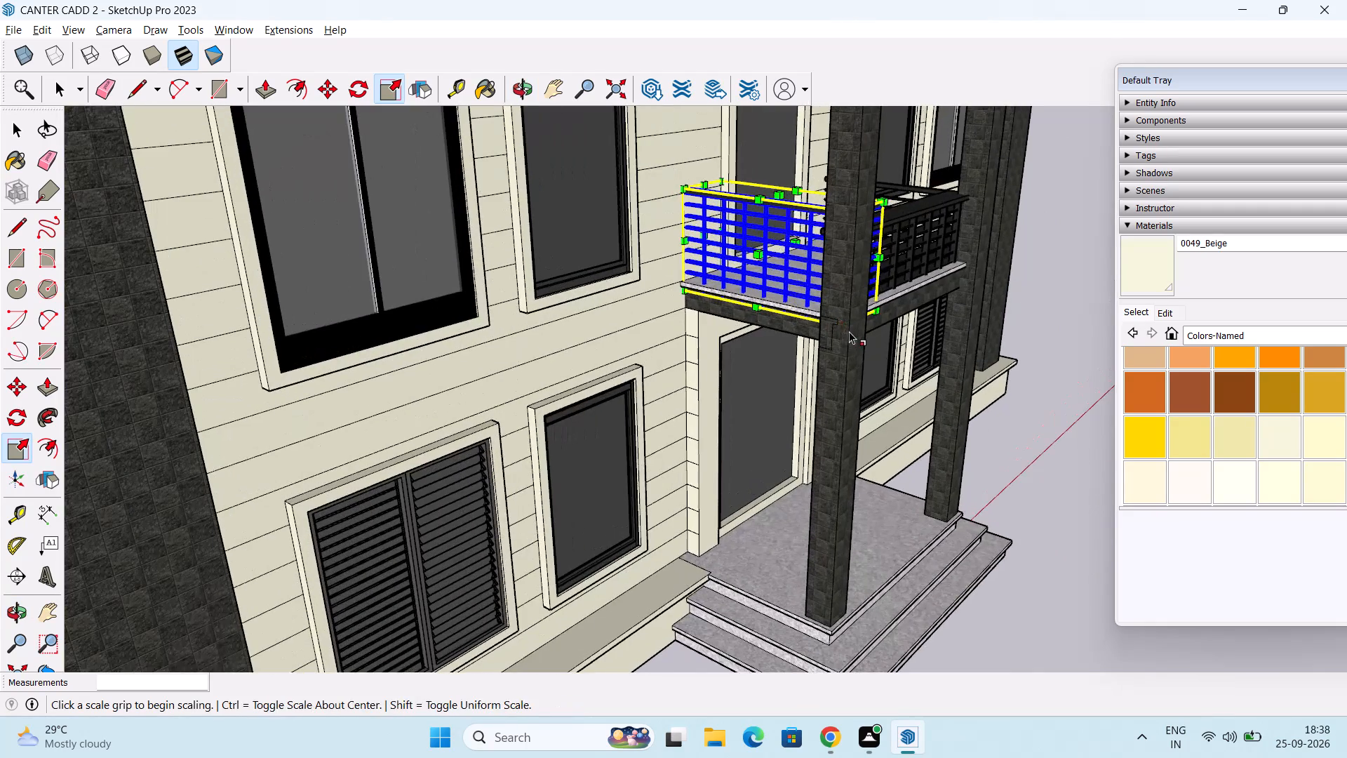
middle_drag(848, 331, 847, 311)
scroll(795, 262, up, 1)
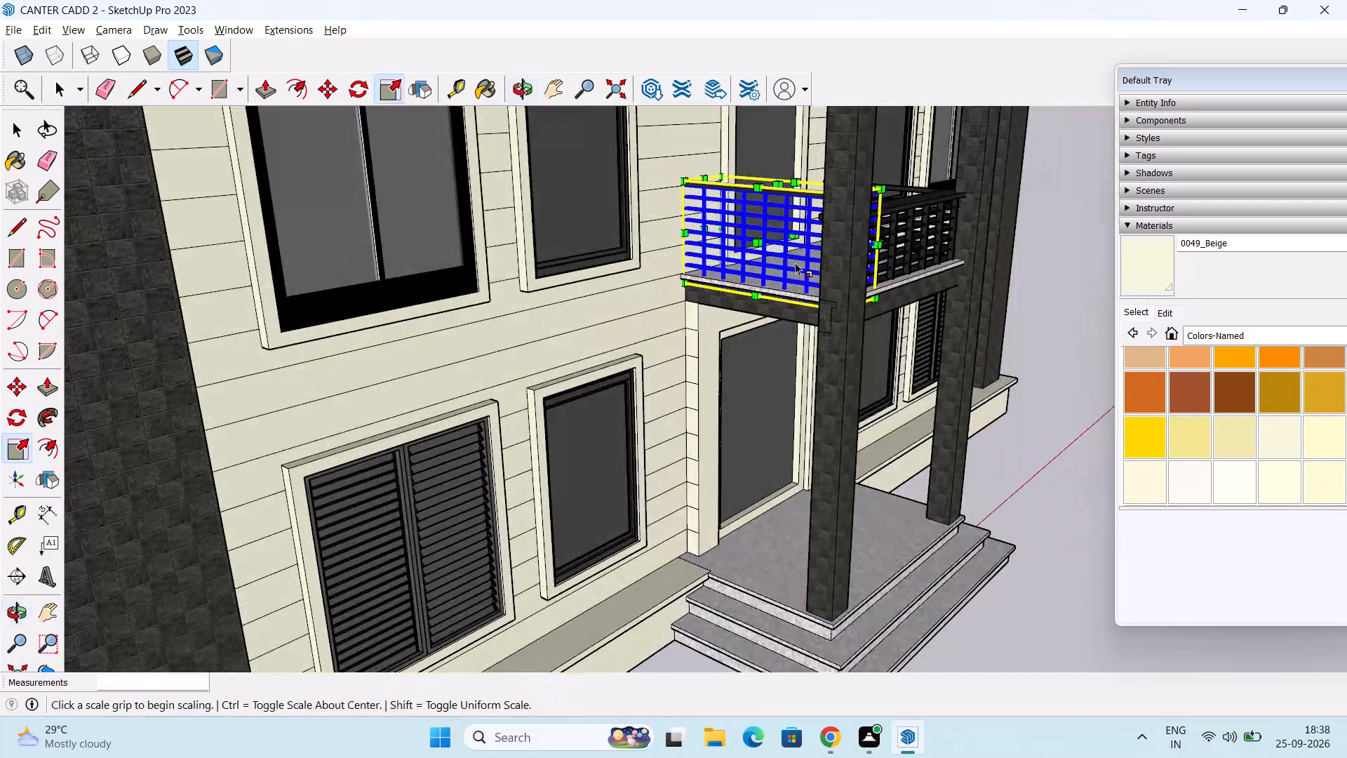
scroll(795, 262, up, 4)
middle_drag(792, 251, 480, 303)
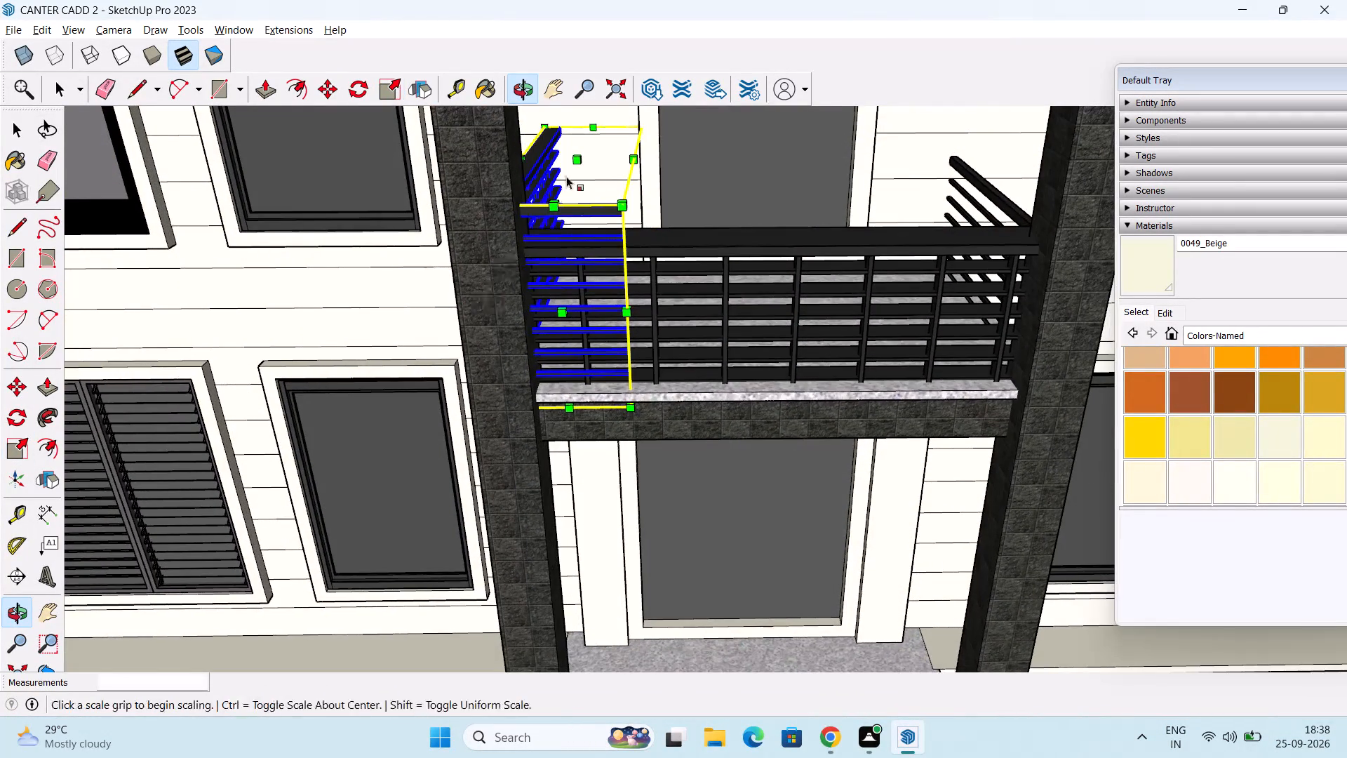
scroll(575, 160, up, 2)
middle_drag(575, 155, 576, 102)
middle_drag(648, 311, 671, 251)
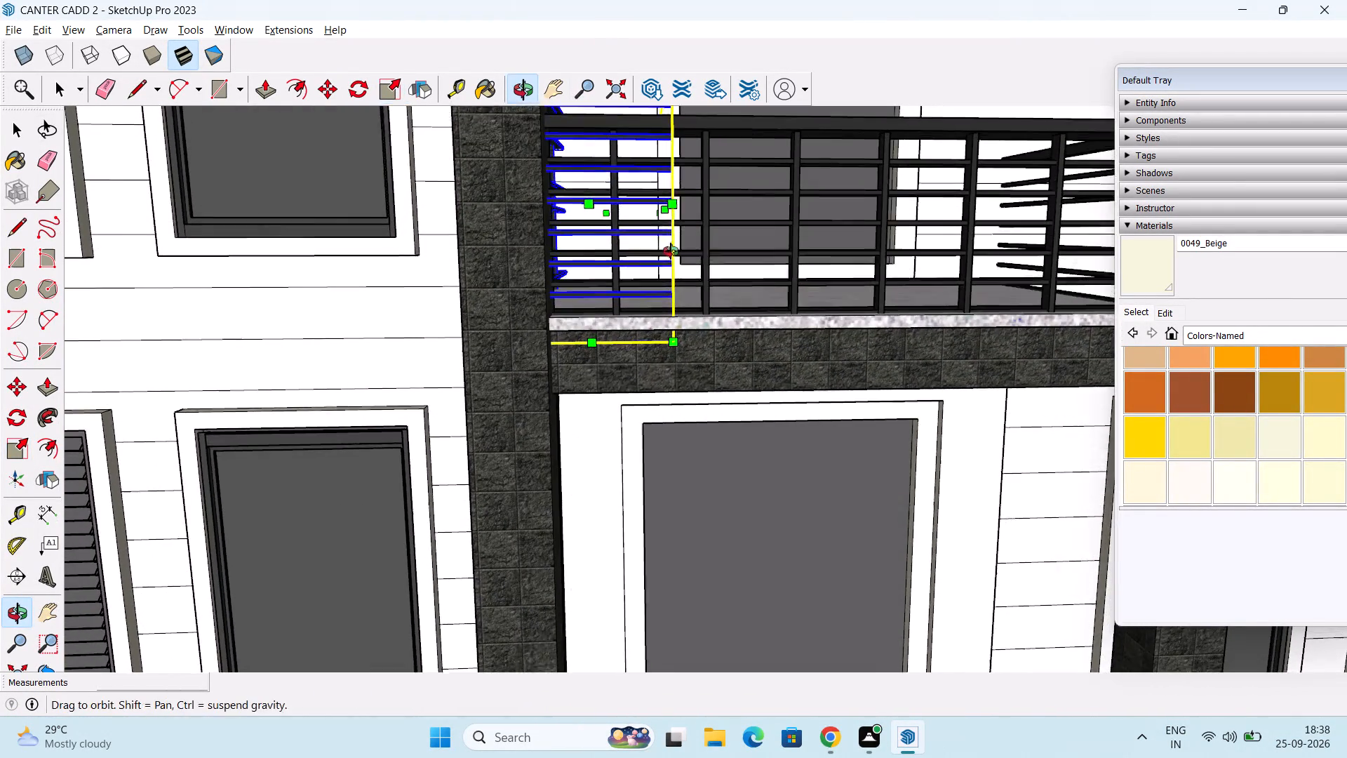
middle_drag(671, 251, 671, 247)
middle_drag(671, 235, 559, 487)
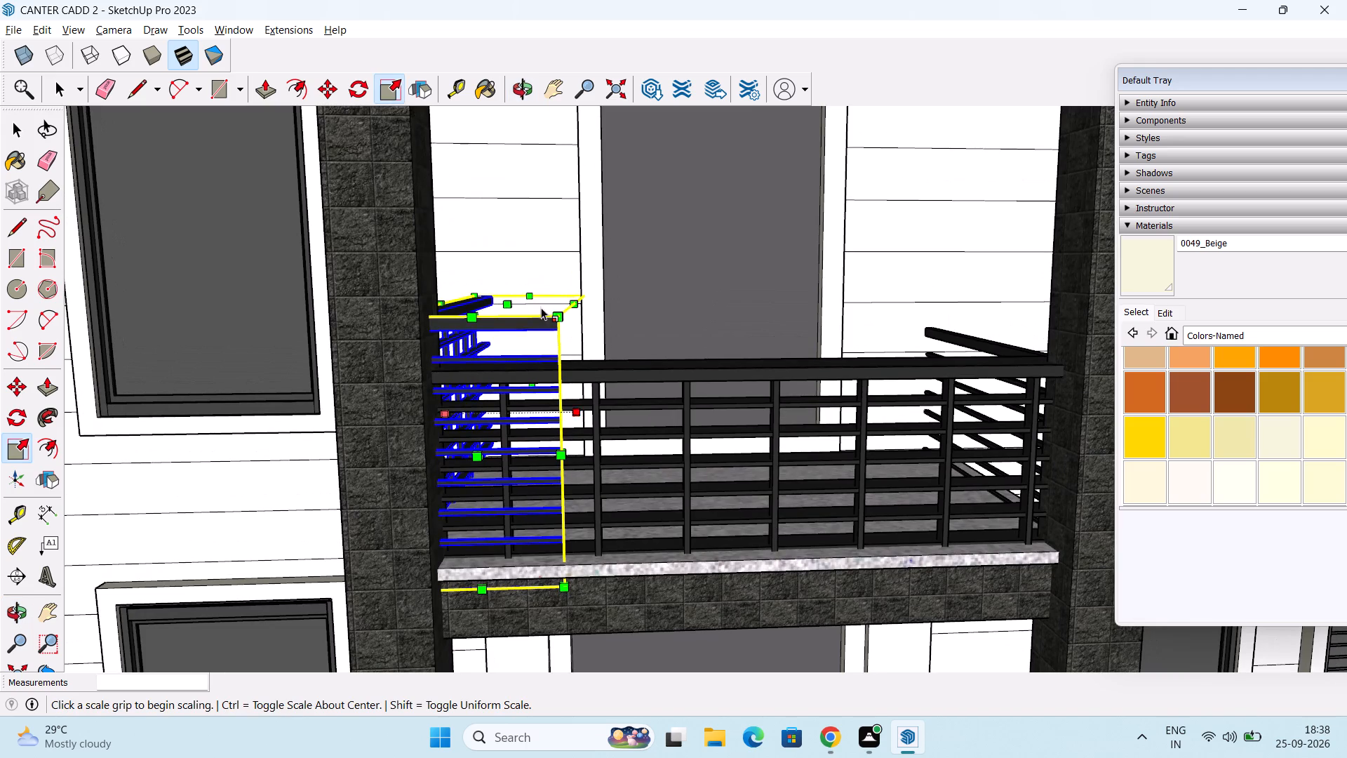
Scale the copied side railing lower so its top lines up with the balcony's front railing, and deselect it.
drag(503, 302, 510, 340)
scroll(512, 340, down, 2)
middle_drag(527, 373, 551, 301)
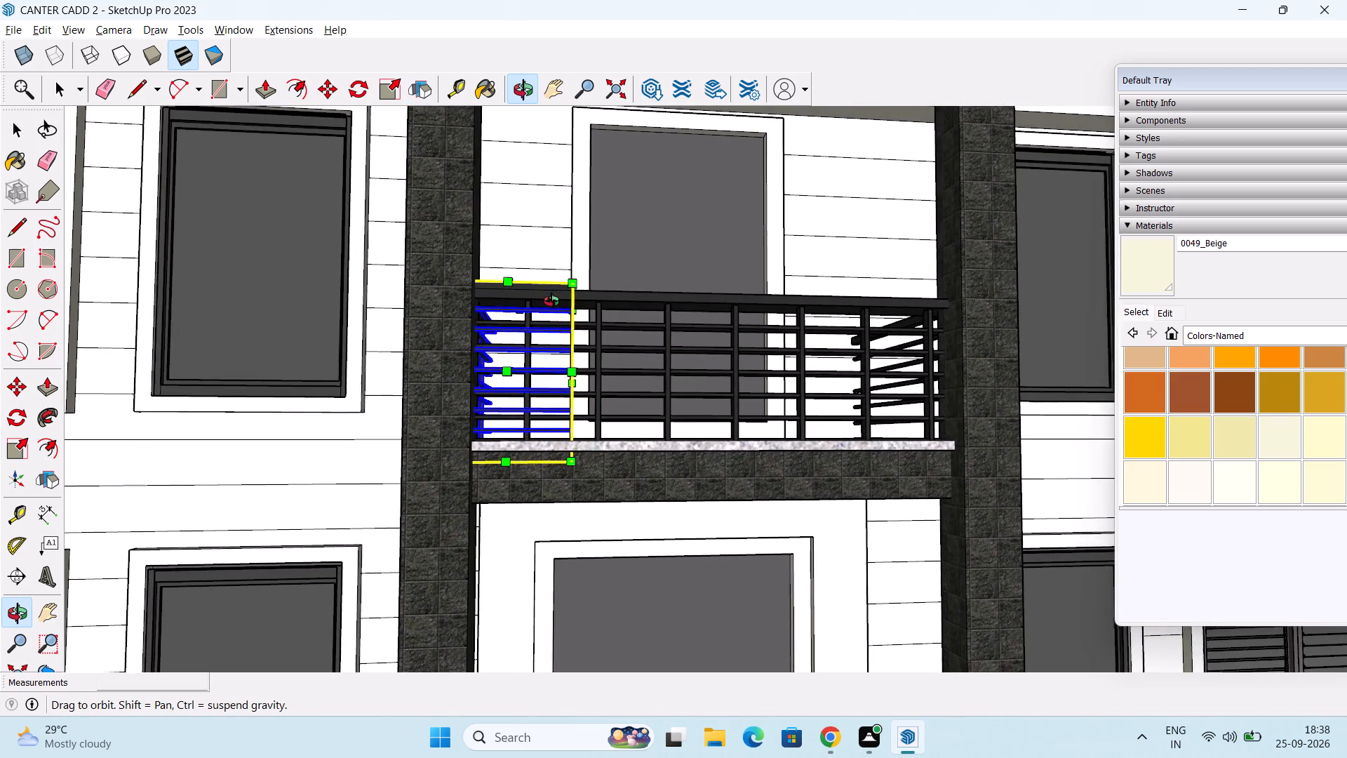
middle_drag(551, 301, 552, 301)
scroll(559, 307, down, 5)
middle_drag(624, 408, 899, 449)
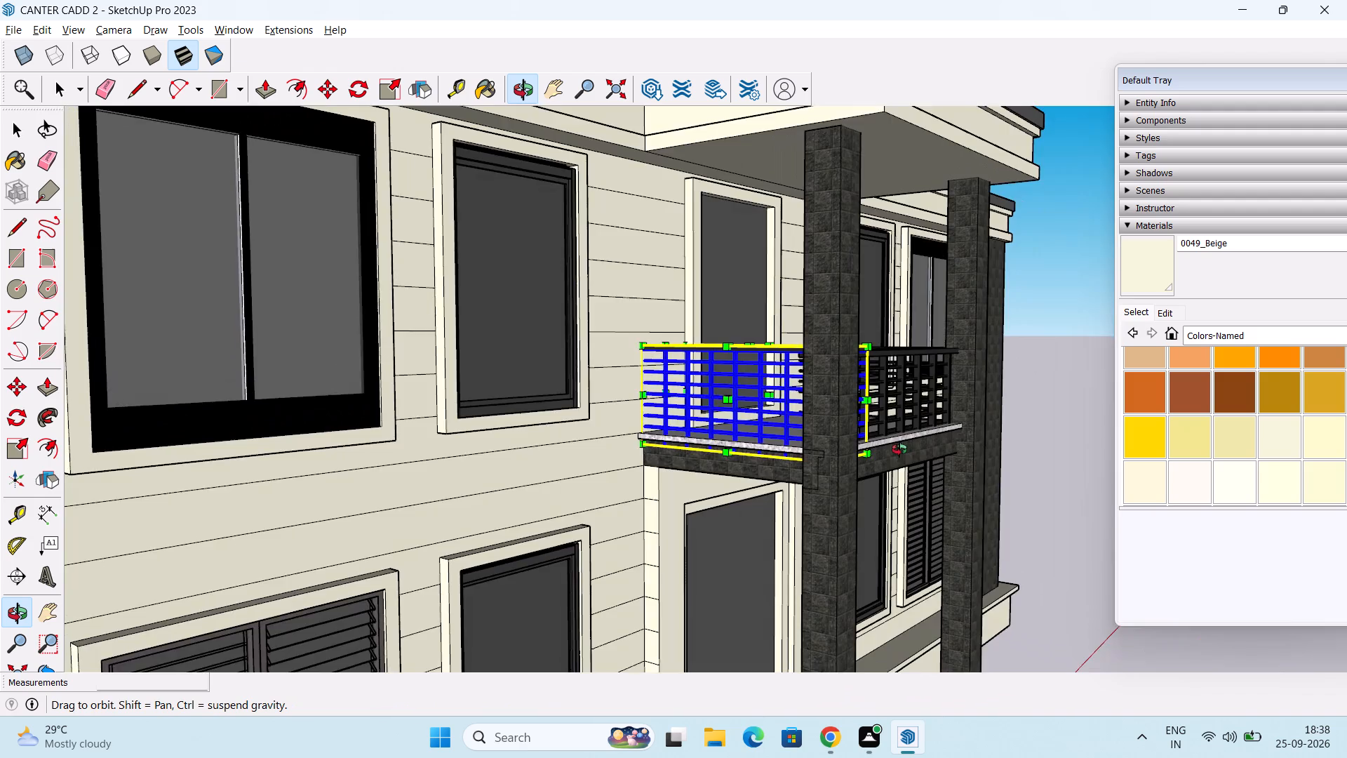
middle_drag(899, 449, 633, 487)
scroll(629, 477, down, 4)
key(space)
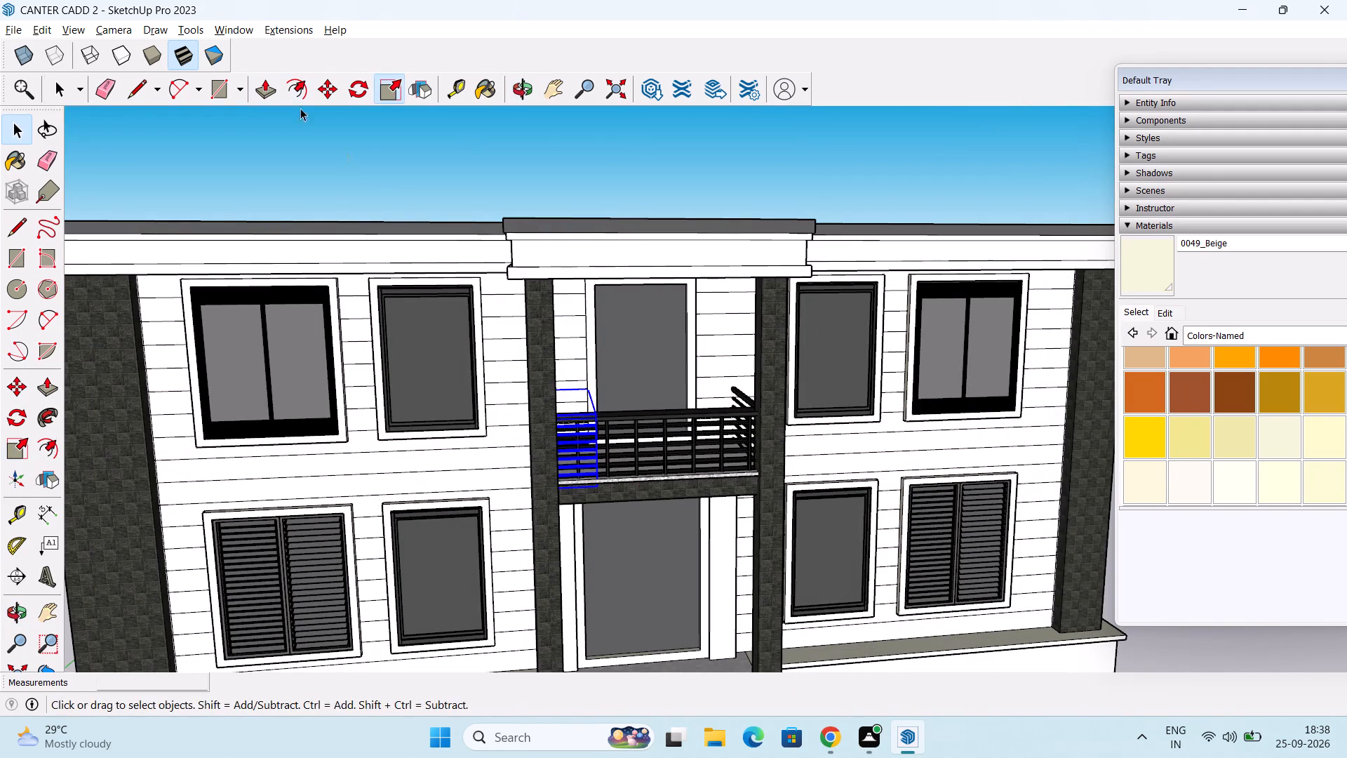
click(302, 140)
Examine the fitted balcony railings and the whole house exterior from both sides and the front.
scroll(479, 319, down, 2)
middle_drag(510, 373, 798, 399)
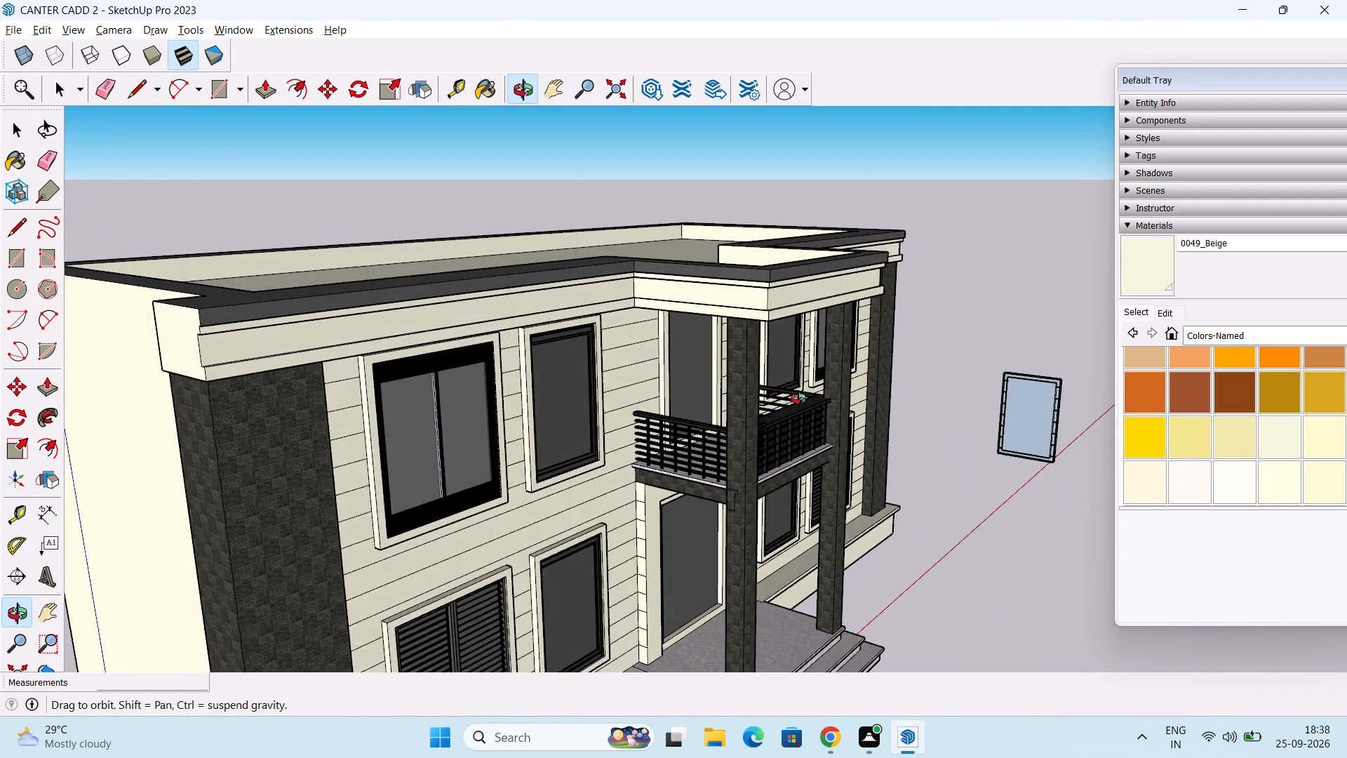
middle_drag(798, 399, 904, 323)
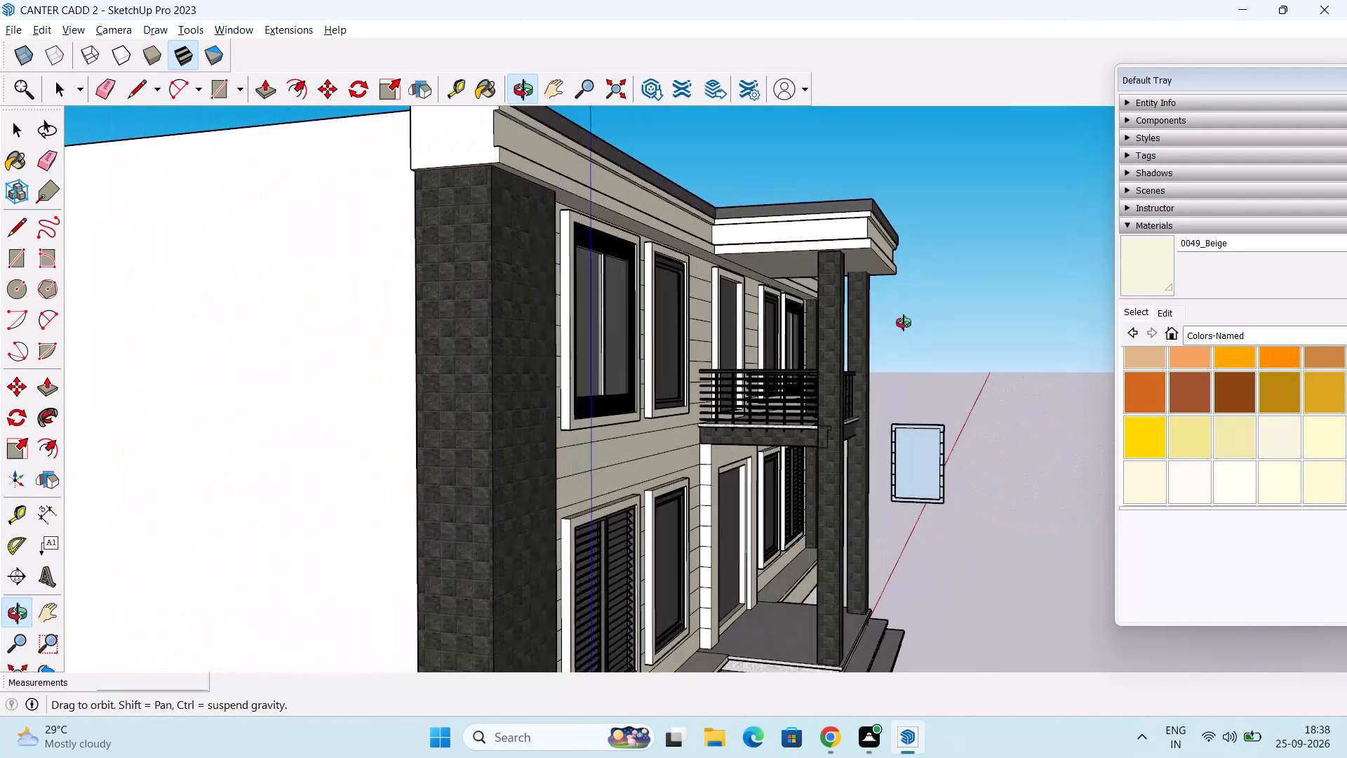
middle_drag(904, 323, 194, 321)
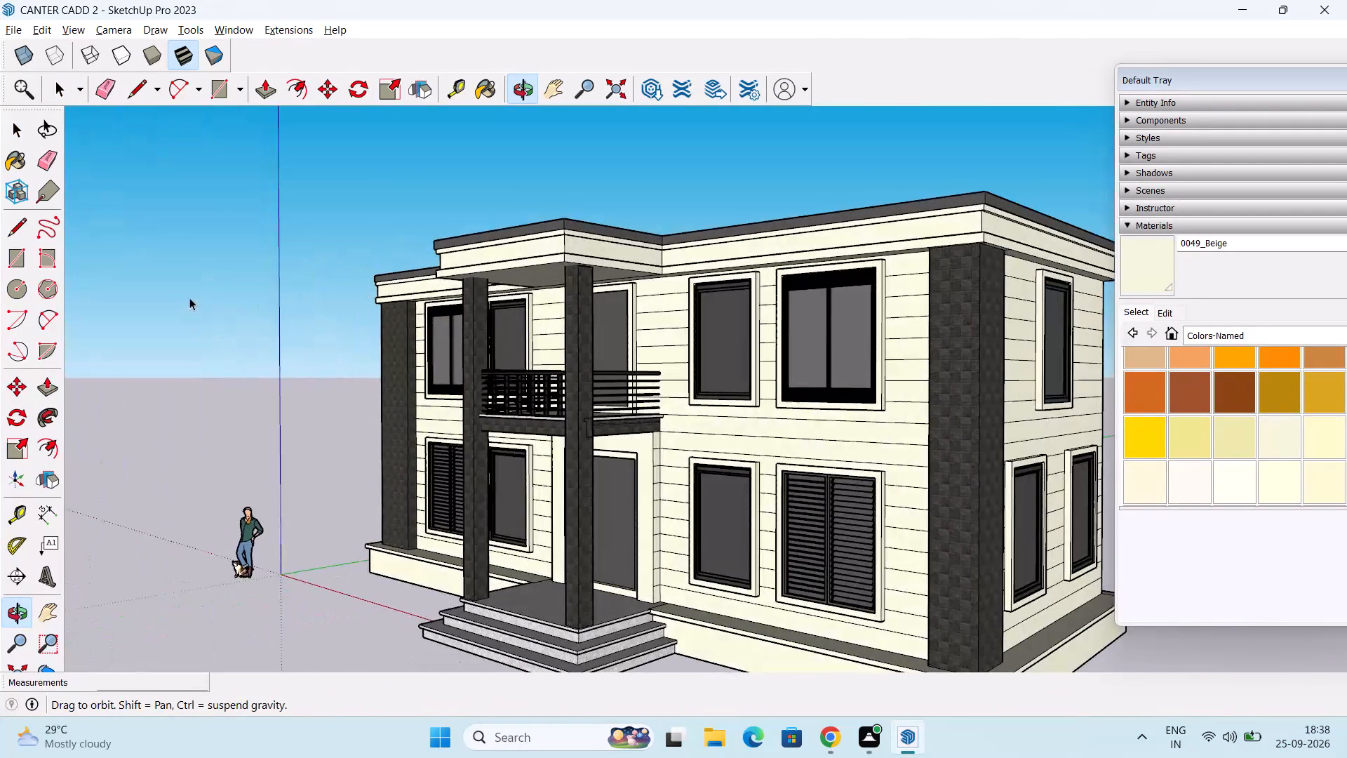
scroll(189, 298, down, 5)
middle_drag(203, 306, 142, 338)
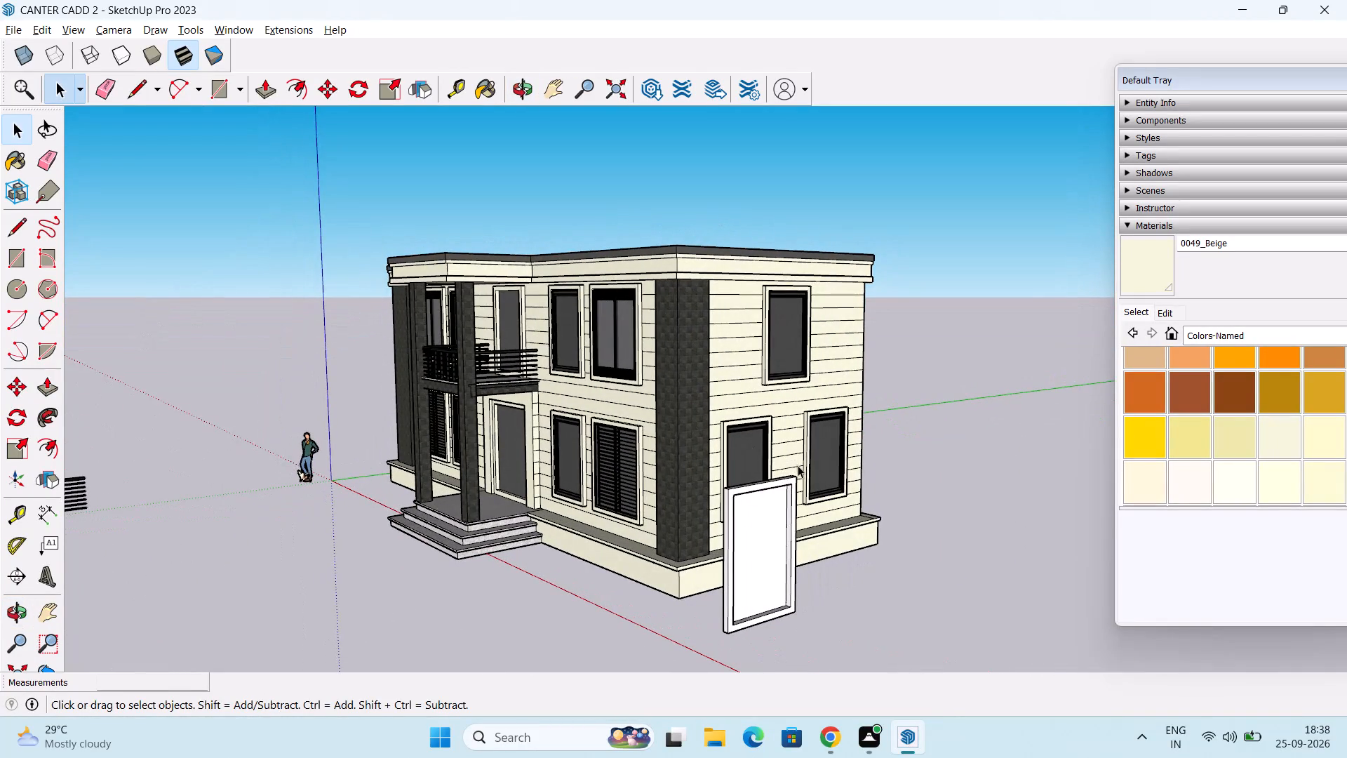
middle_drag(798, 465, 1030, 448)
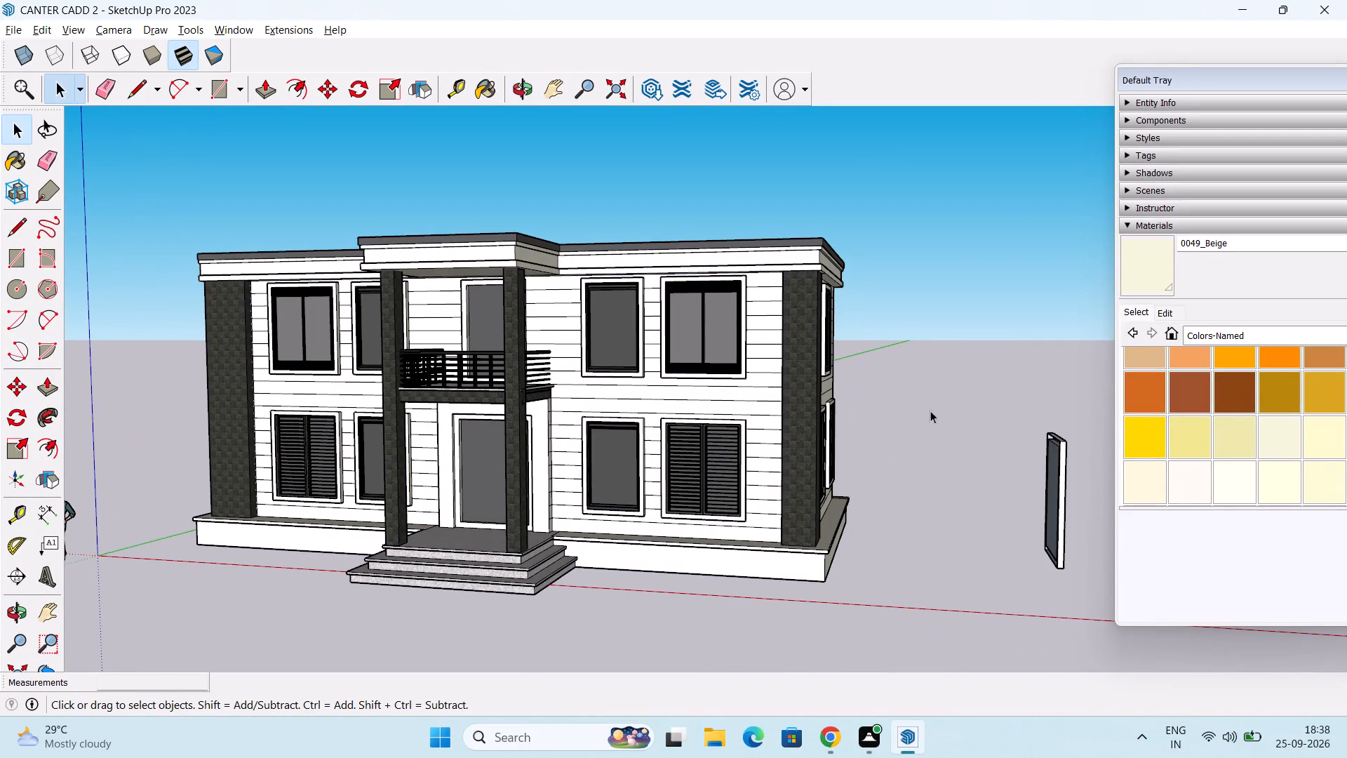
Import the grasspatch_big model from Downloads and place it on the ground beside the house's front corner.
click(11, 34)
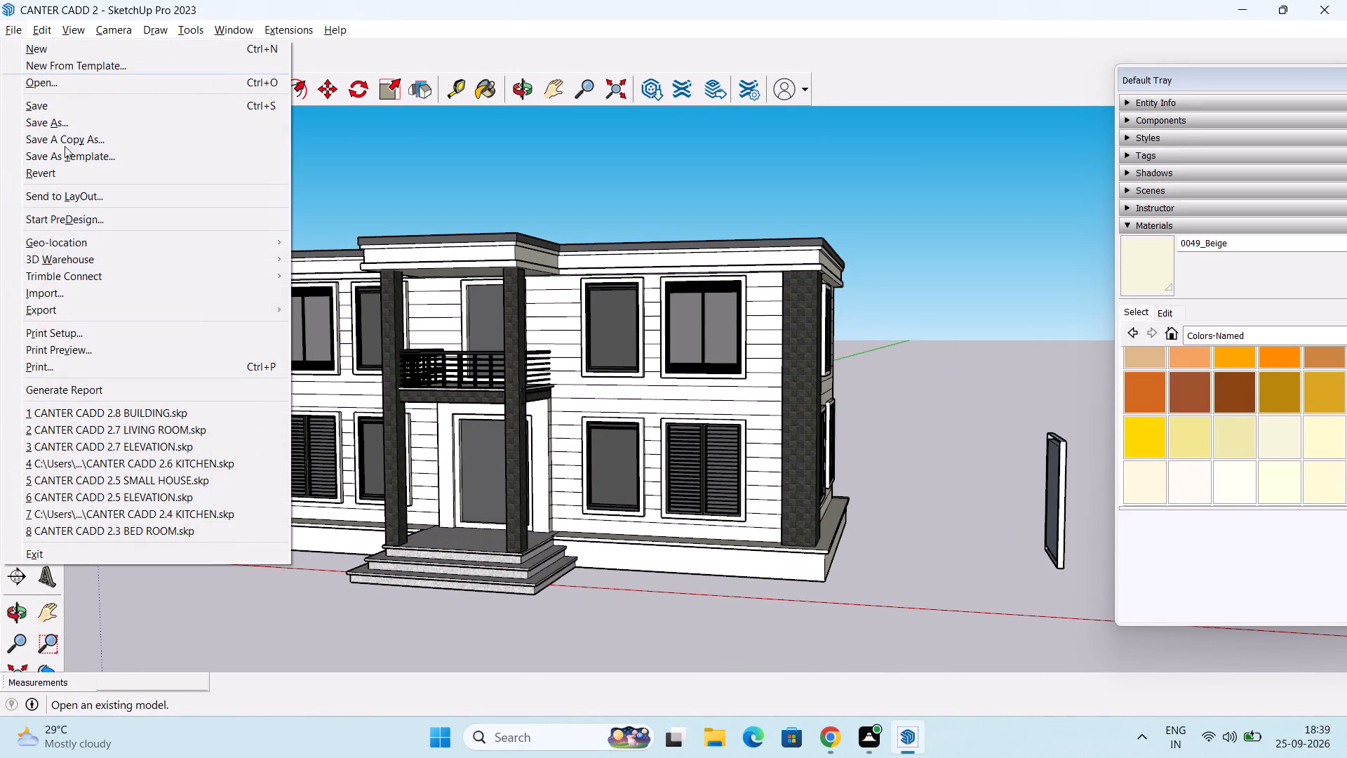
click(108, 286)
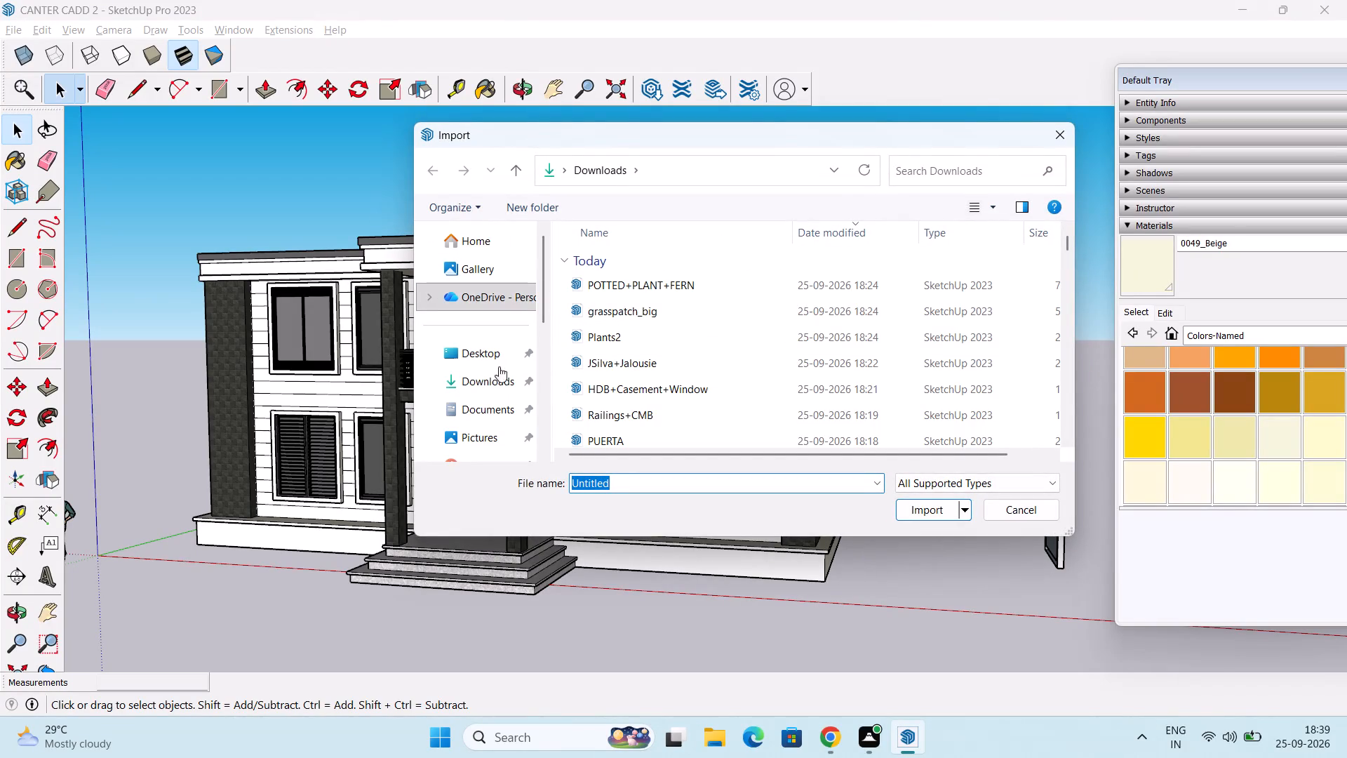
click(482, 380)
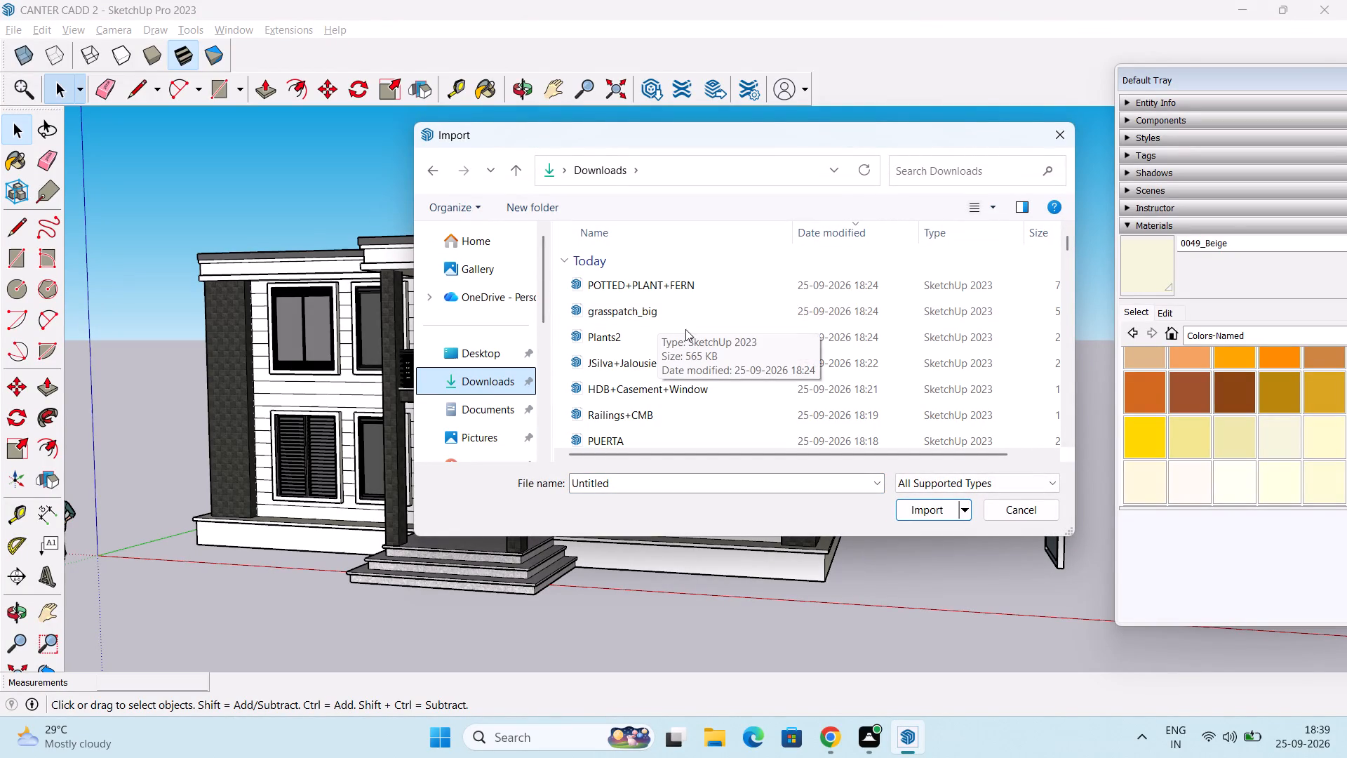
drag(669, 309, 709, 309)
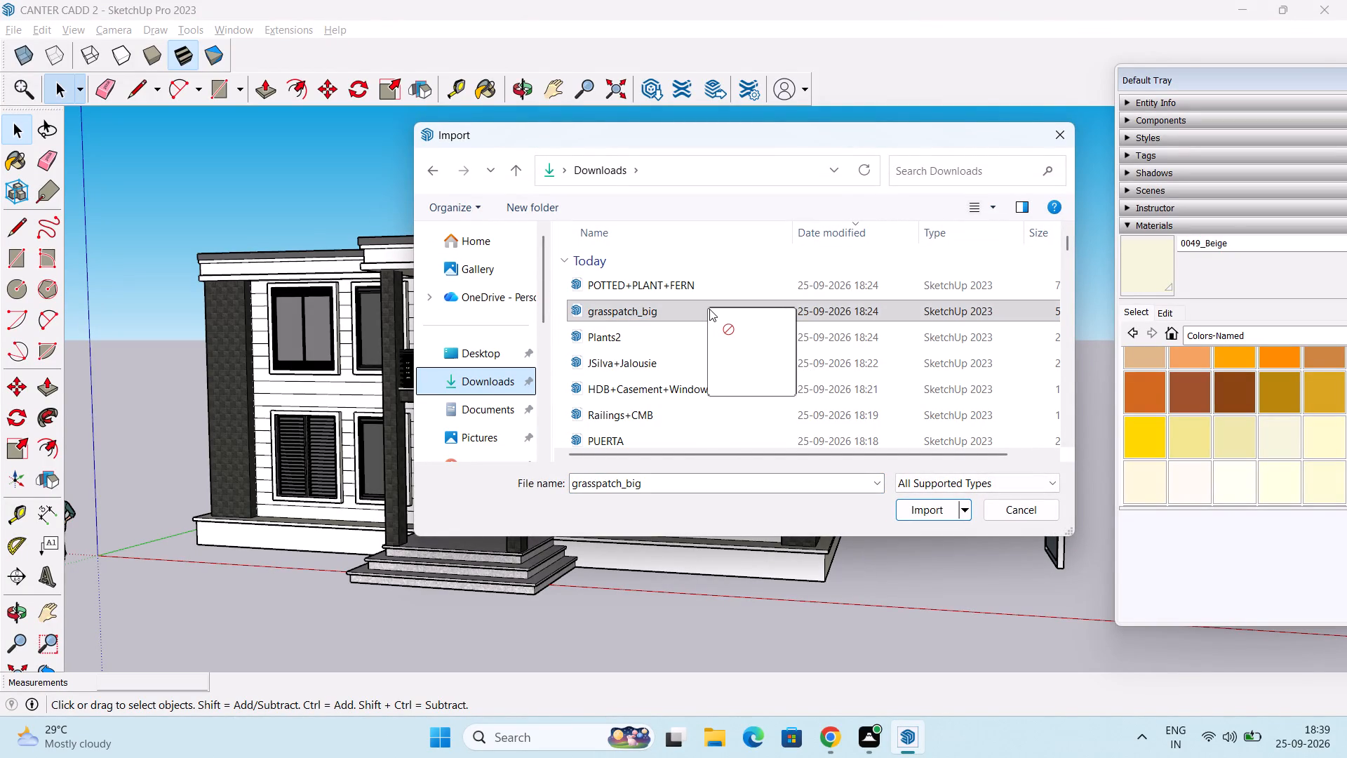
drag(709, 309, 132, 528)
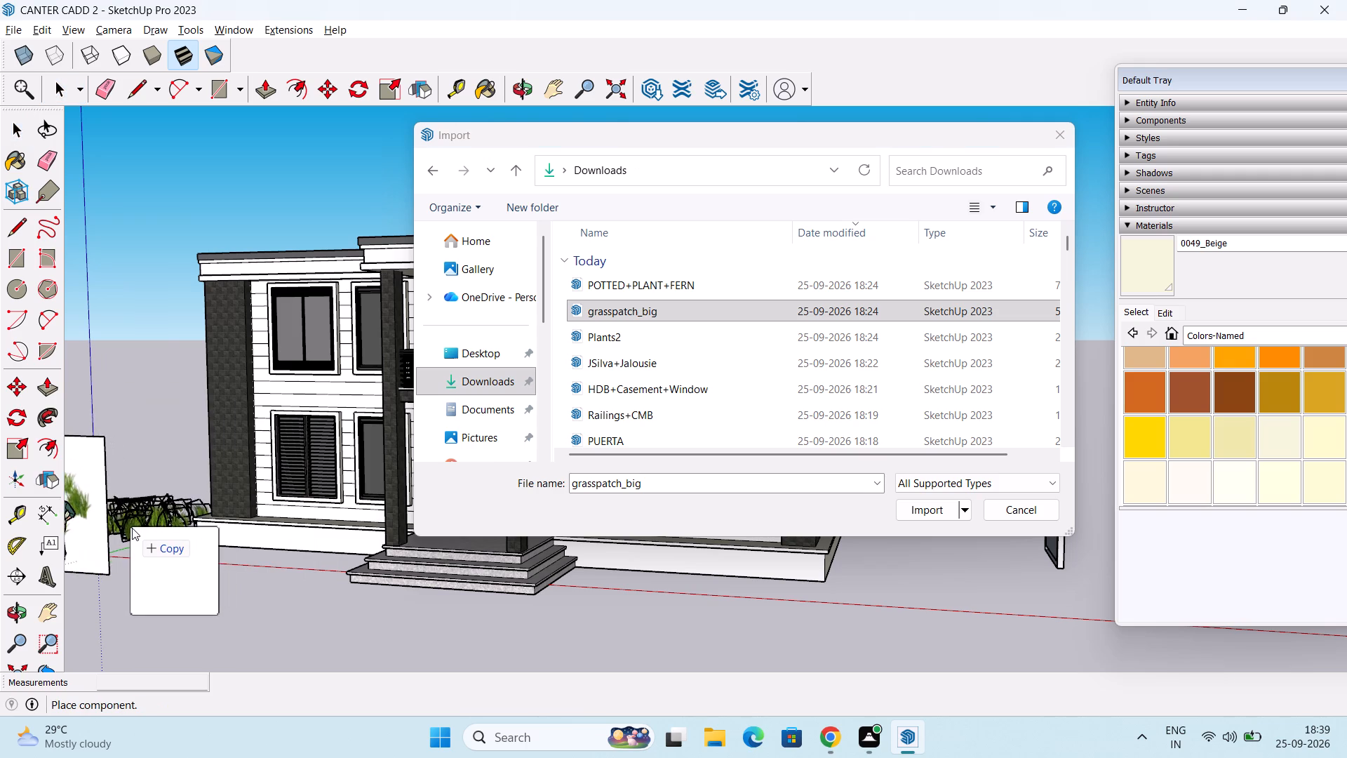
drag(132, 528, 95, 544)
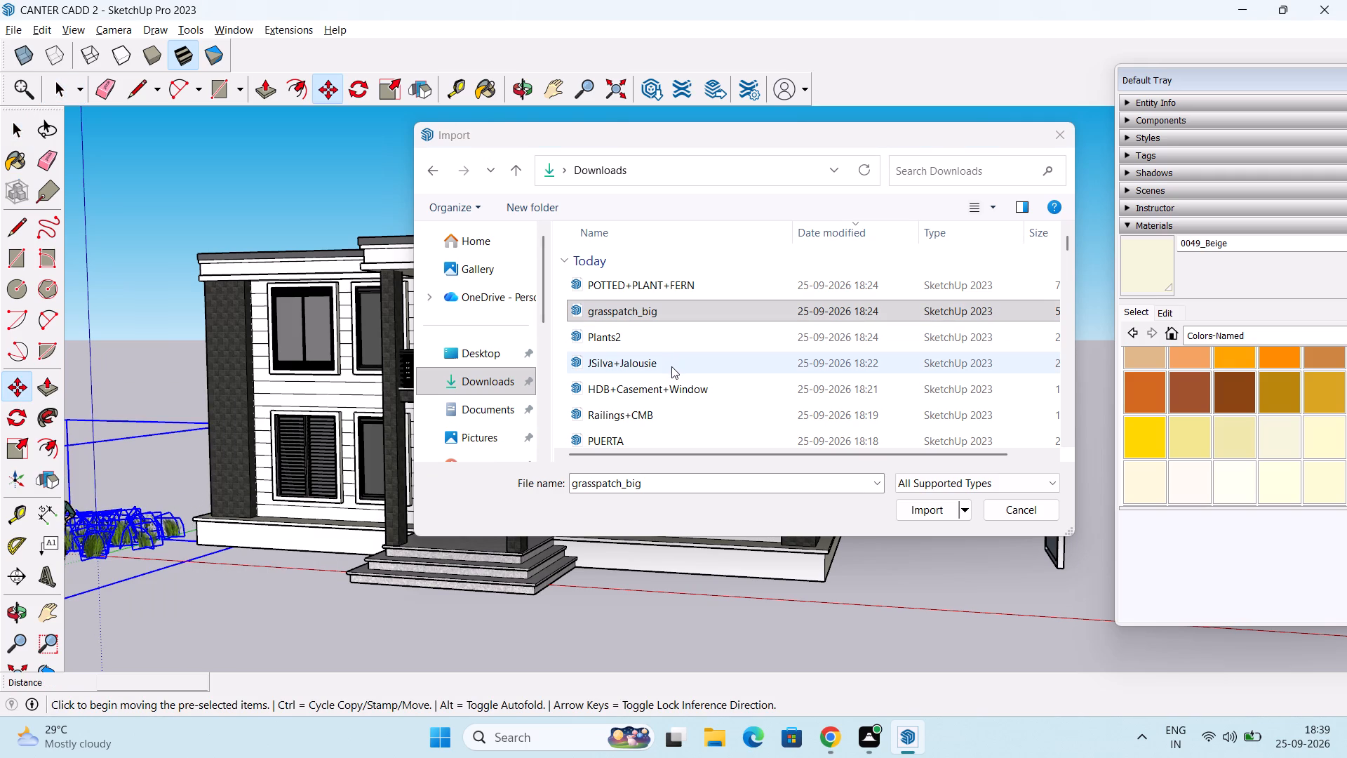
Import the PUERTA door model from Downloads and place it on the ground in front of the house.
drag(671, 366, 697, 359)
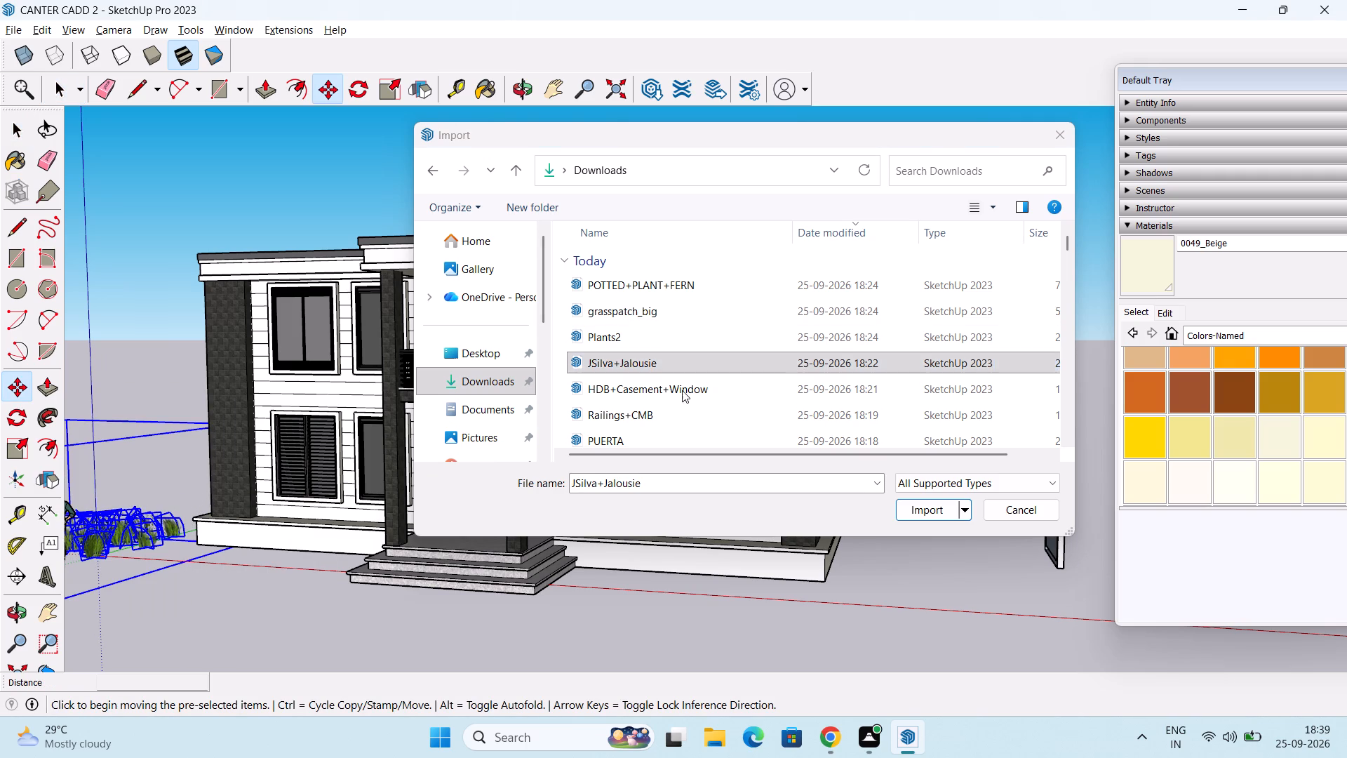
scroll(650, 418, down, 1)
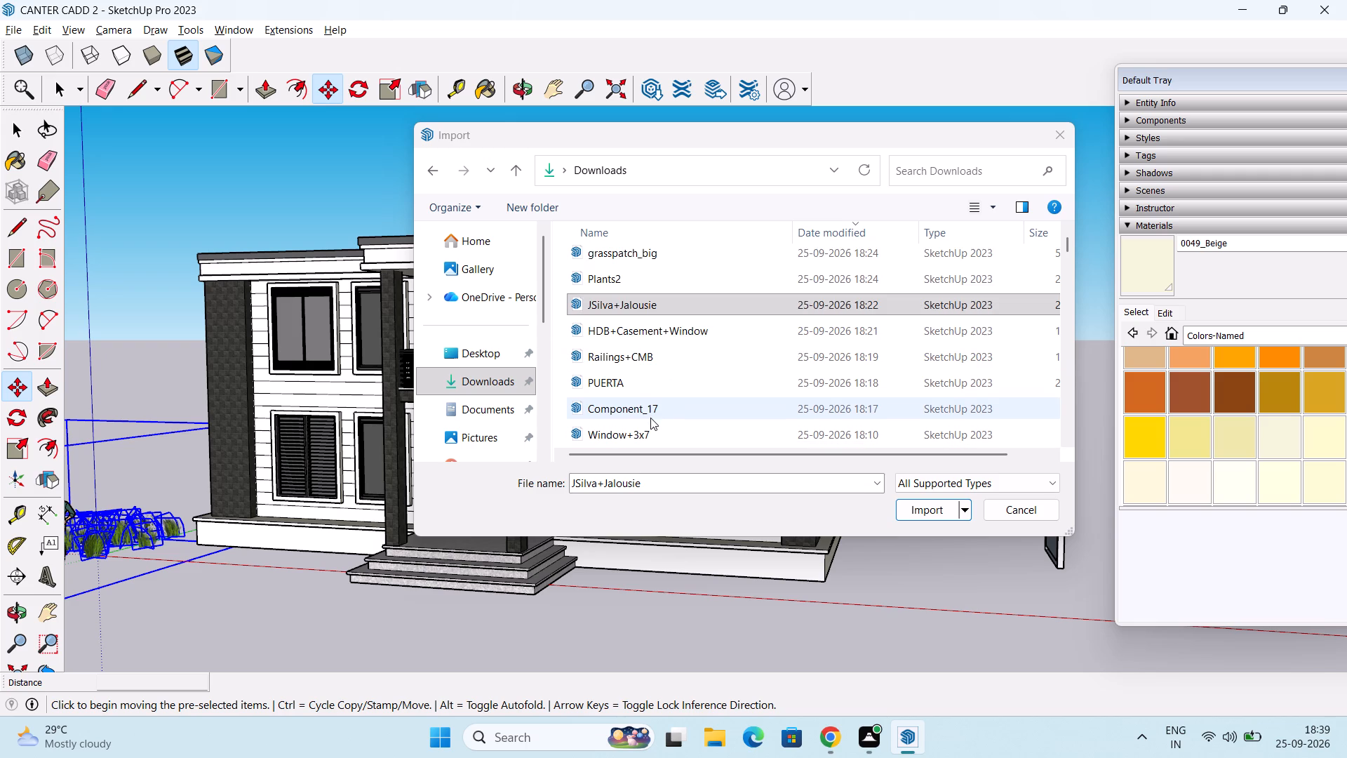
drag(638, 384, 666, 375)
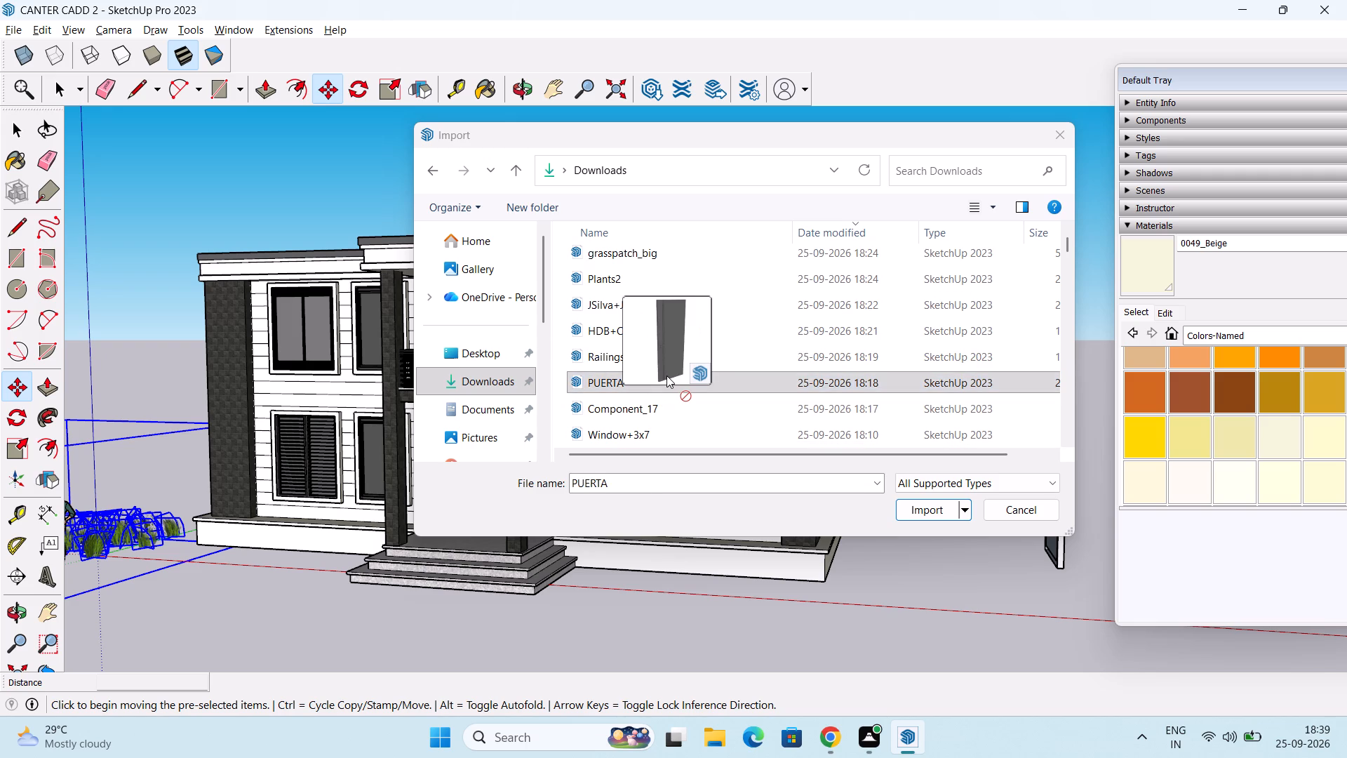
drag(666, 375, 689, 613)
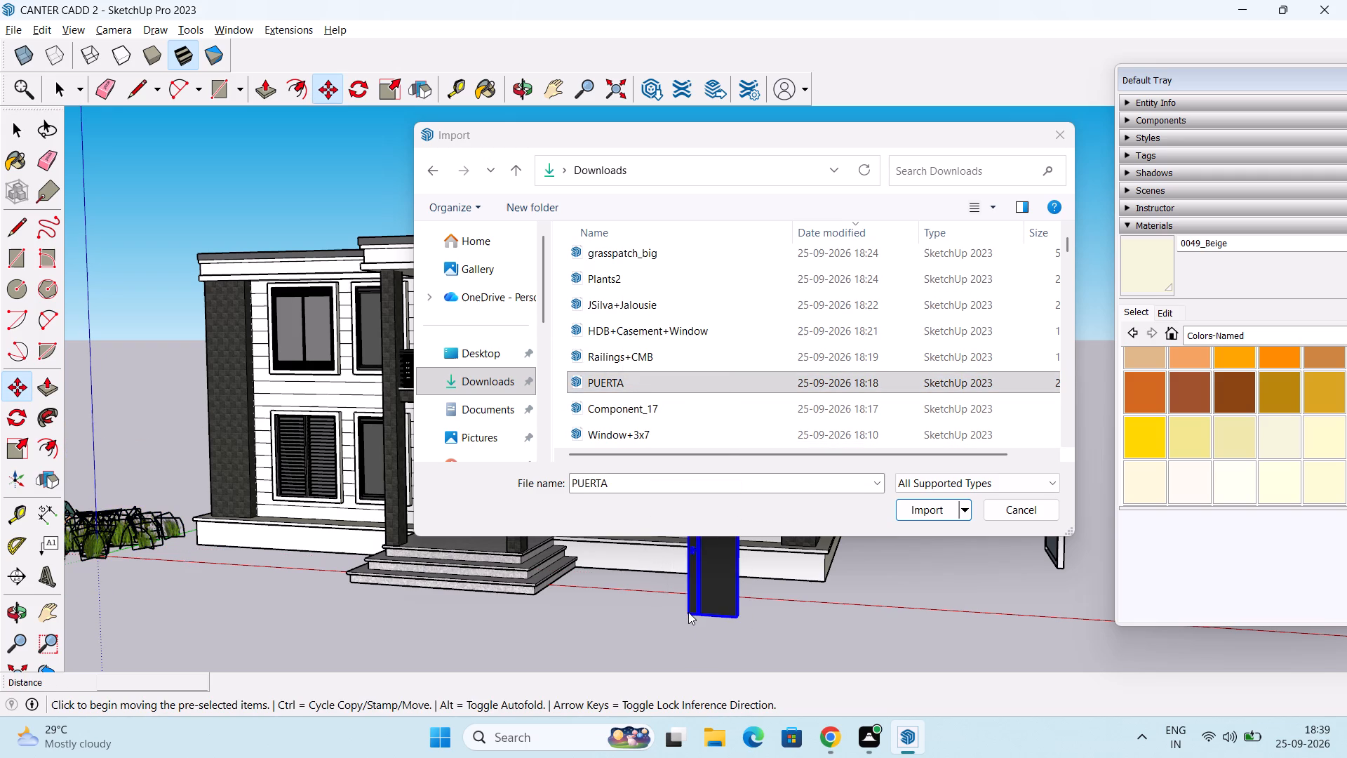
scroll(692, 606, down, 1)
click(1063, 138)
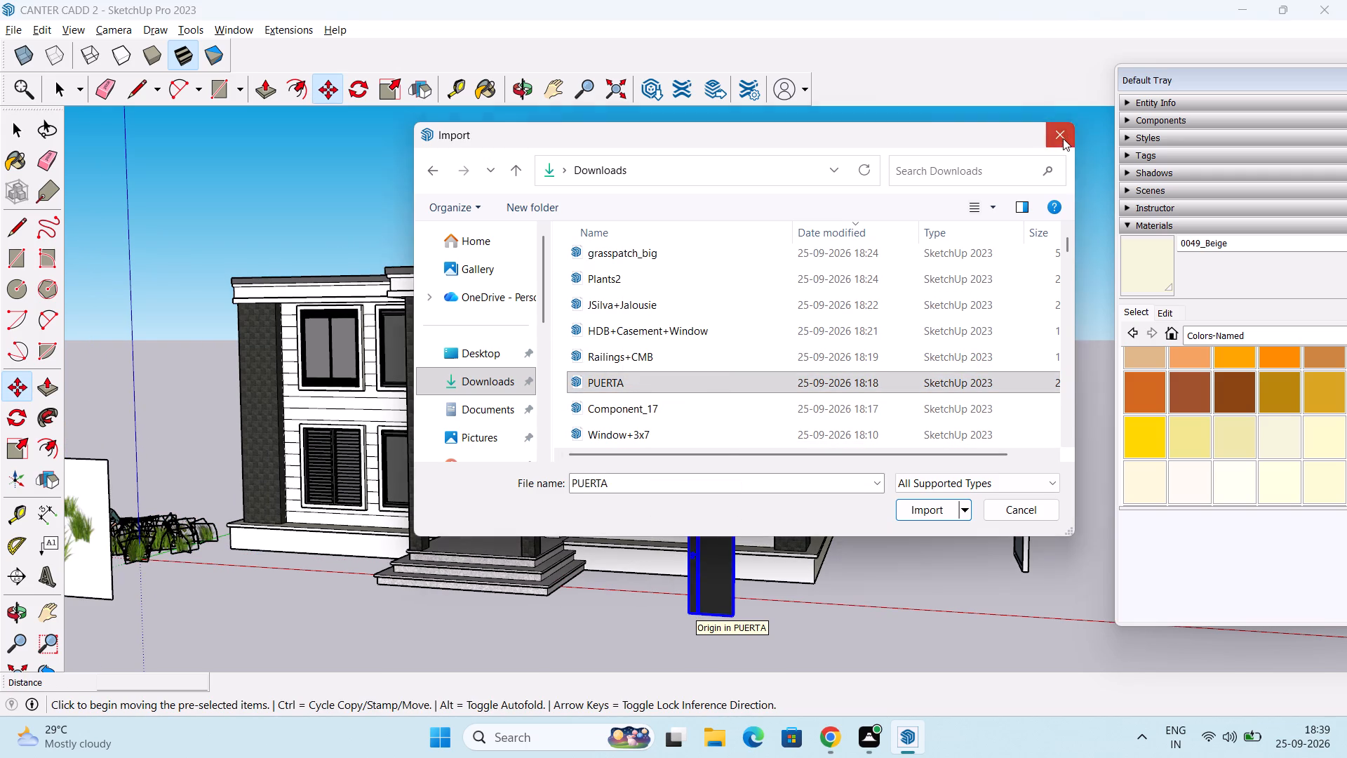
Copy the imported door by its lower corner to the lower corner of the ground-floor entrance frame's opening, about 22' 7" away.
middle_drag(777, 607, 921, 559)
scroll(767, 635, up, 4)
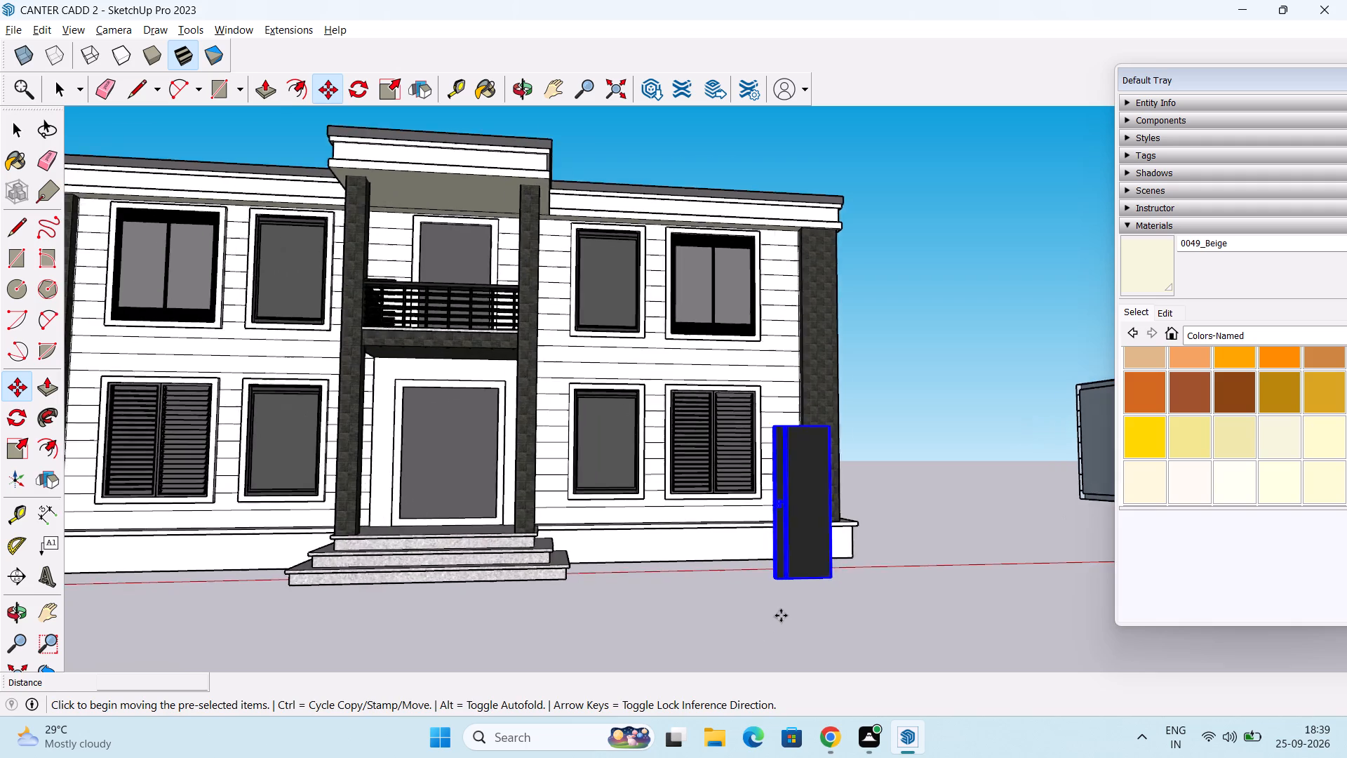
middle_drag(791, 606, 1084, 679)
scroll(967, 602, up, 7)
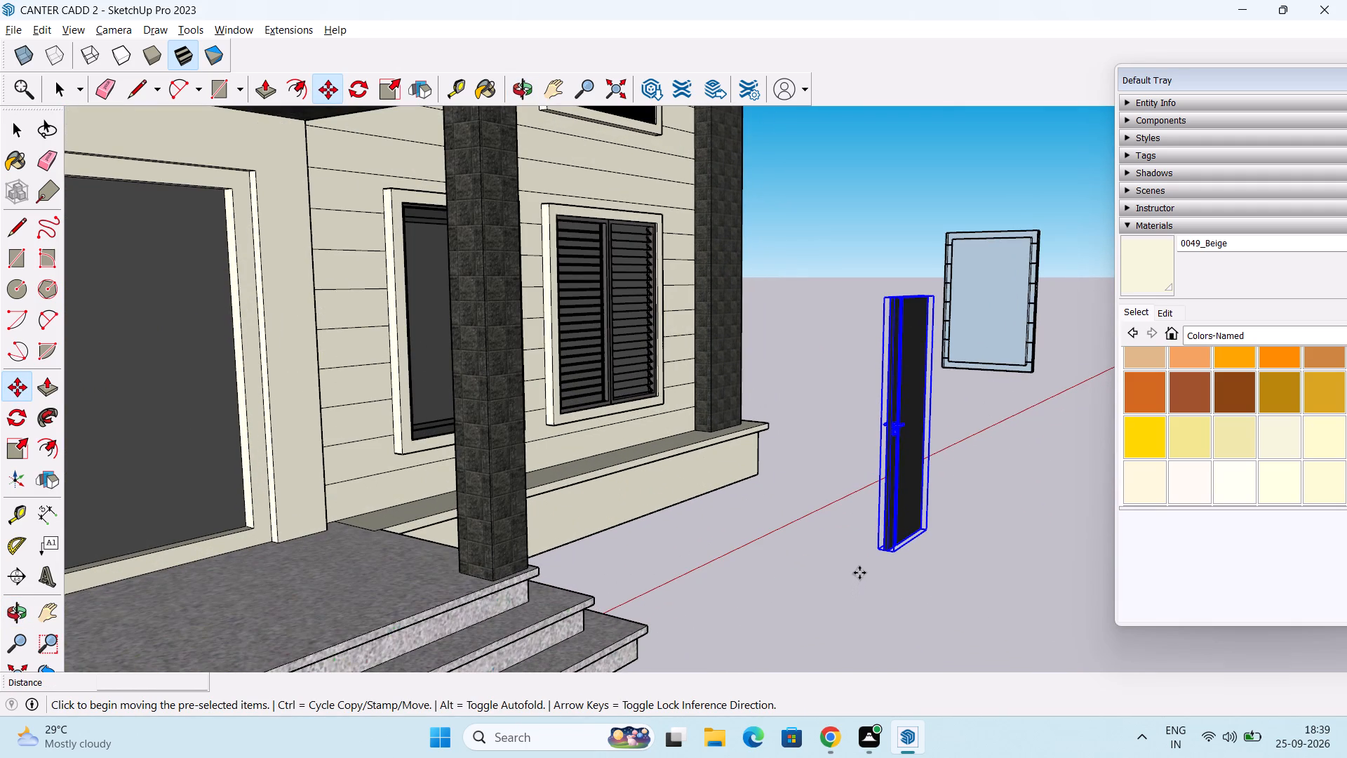
middle_drag(879, 561, 954, 568)
scroll(936, 557, up, 4)
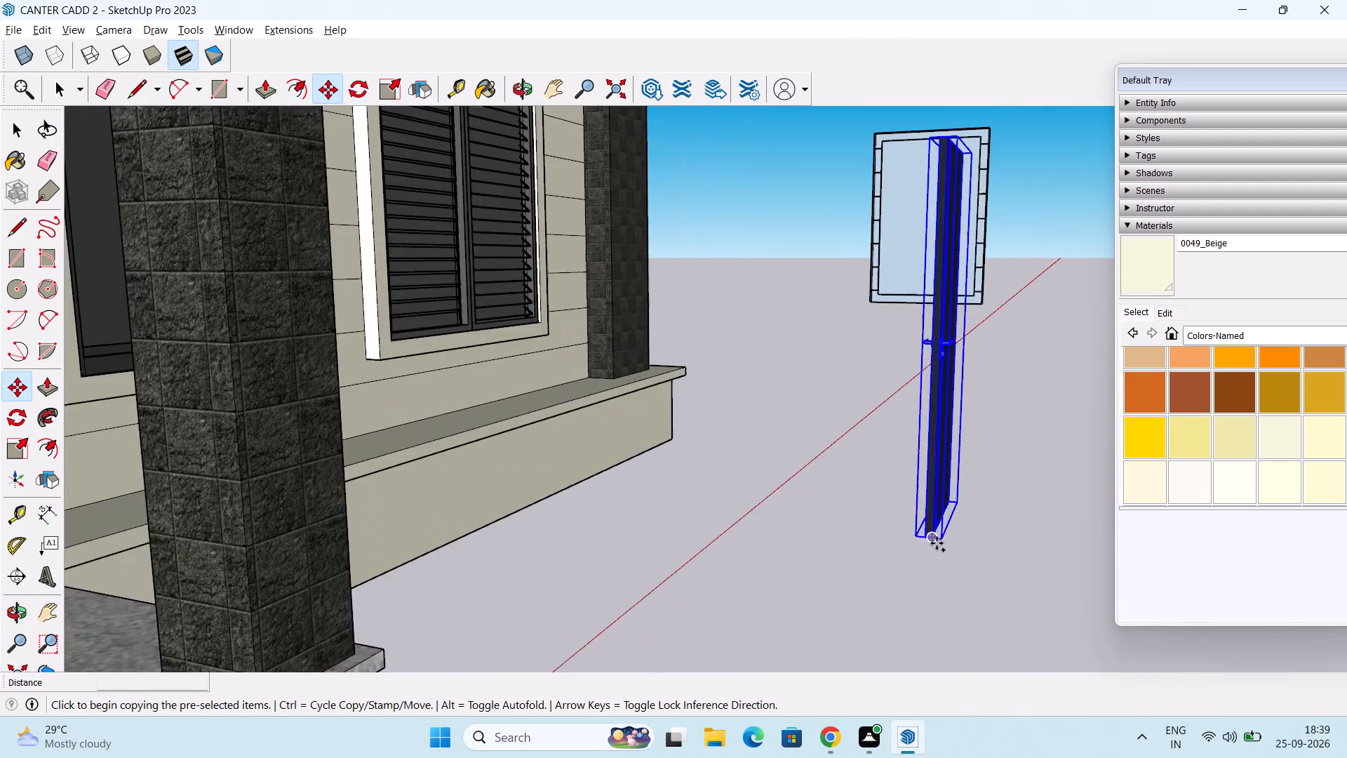
scroll(937, 543, up, 9)
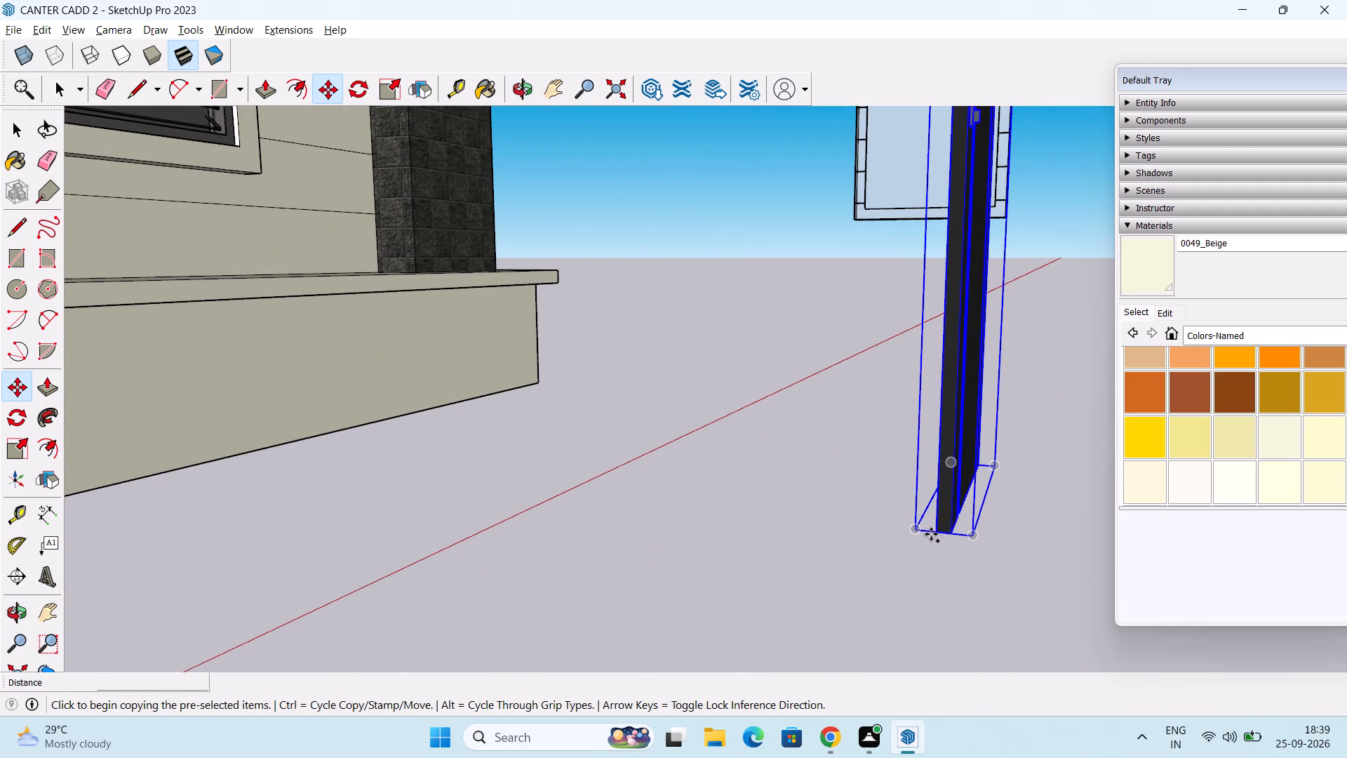
click(934, 531)
scroll(1, 492, down, 4)
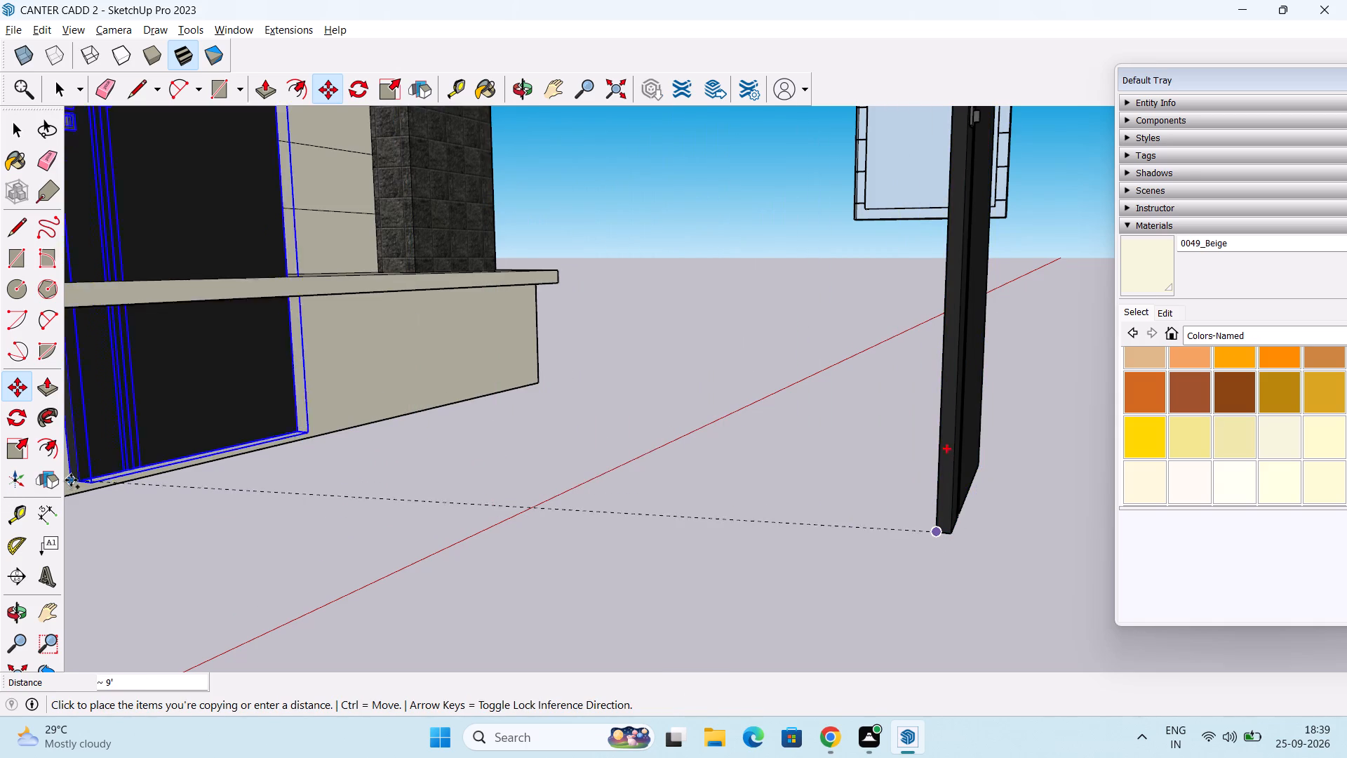
scroll(71, 480, down, 7)
shift+middle_drag(116, 456, 783, 467)
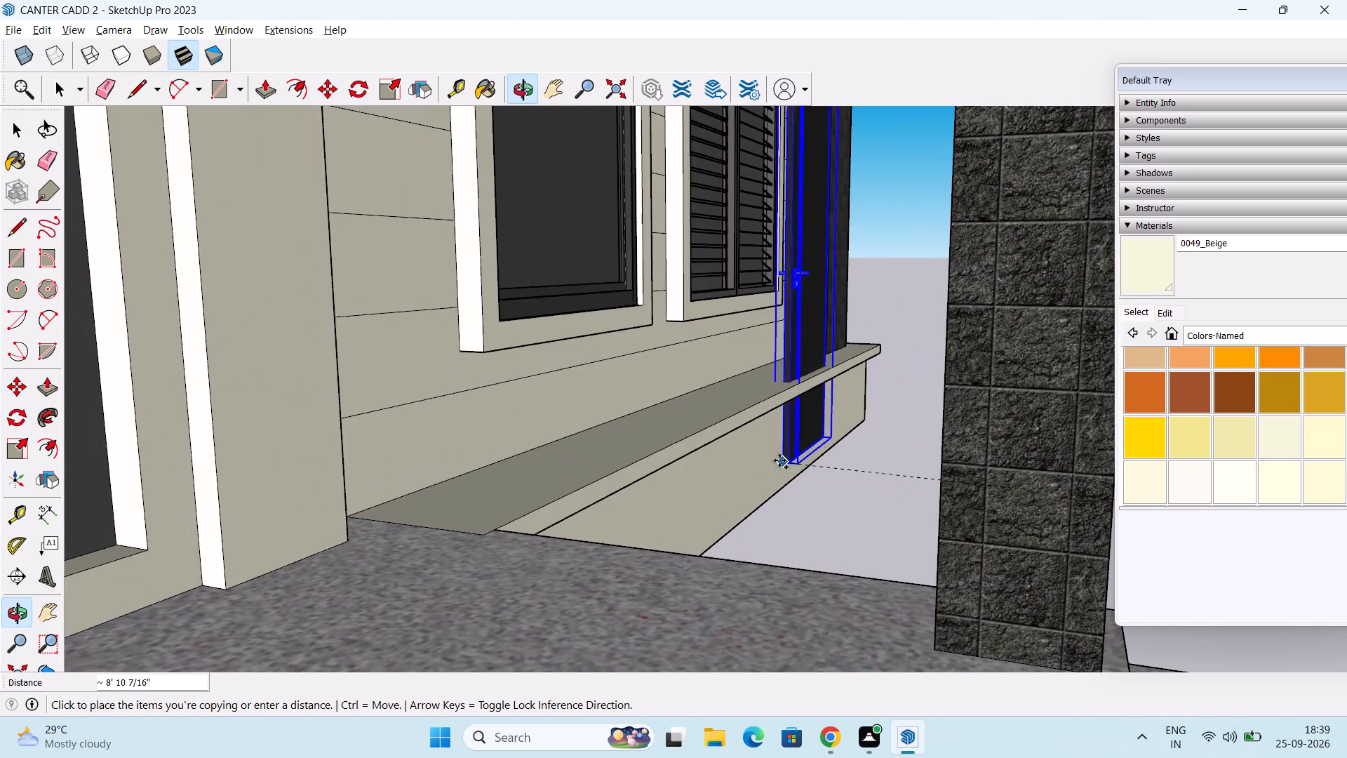
scroll(751, 459, down, 7)
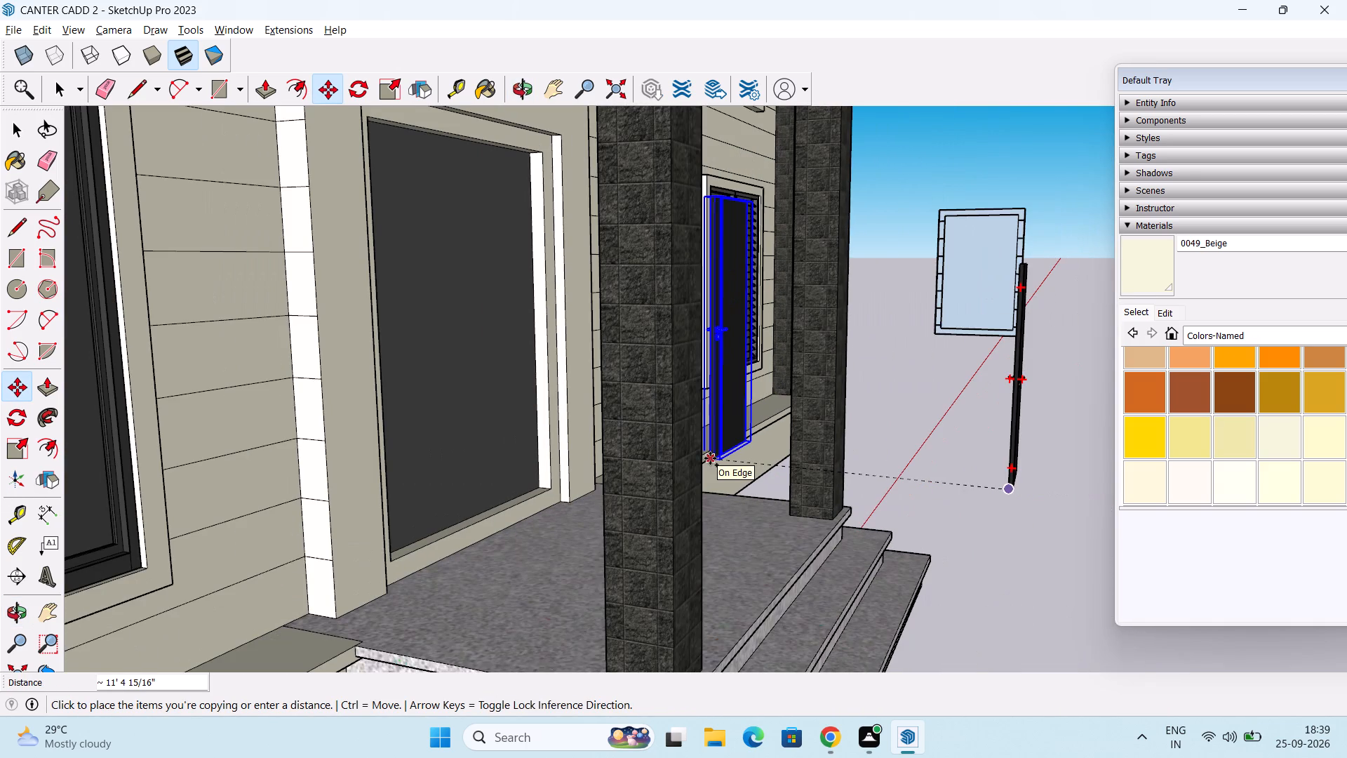
middle_drag(506, 497, 403, 567)
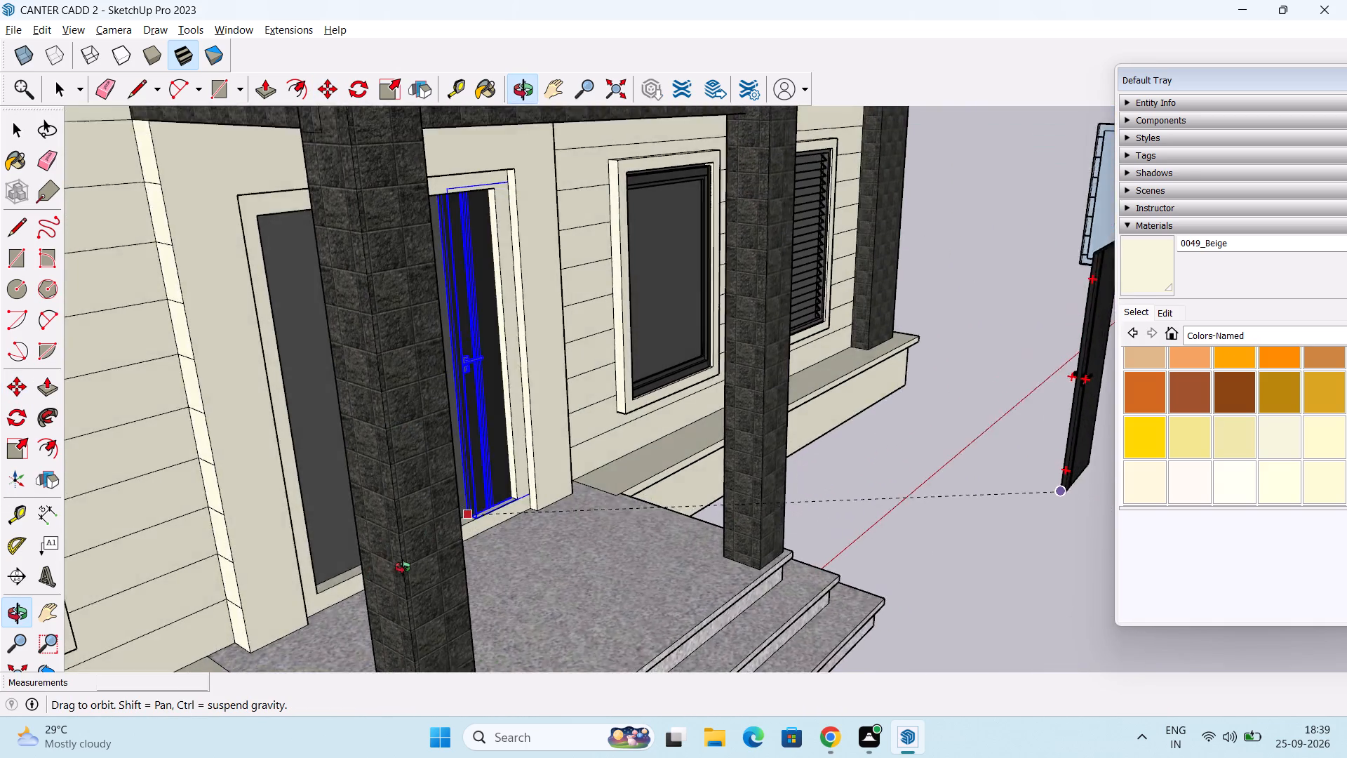
middle_drag(403, 567, 316, 600)
scroll(366, 537, up, 11)
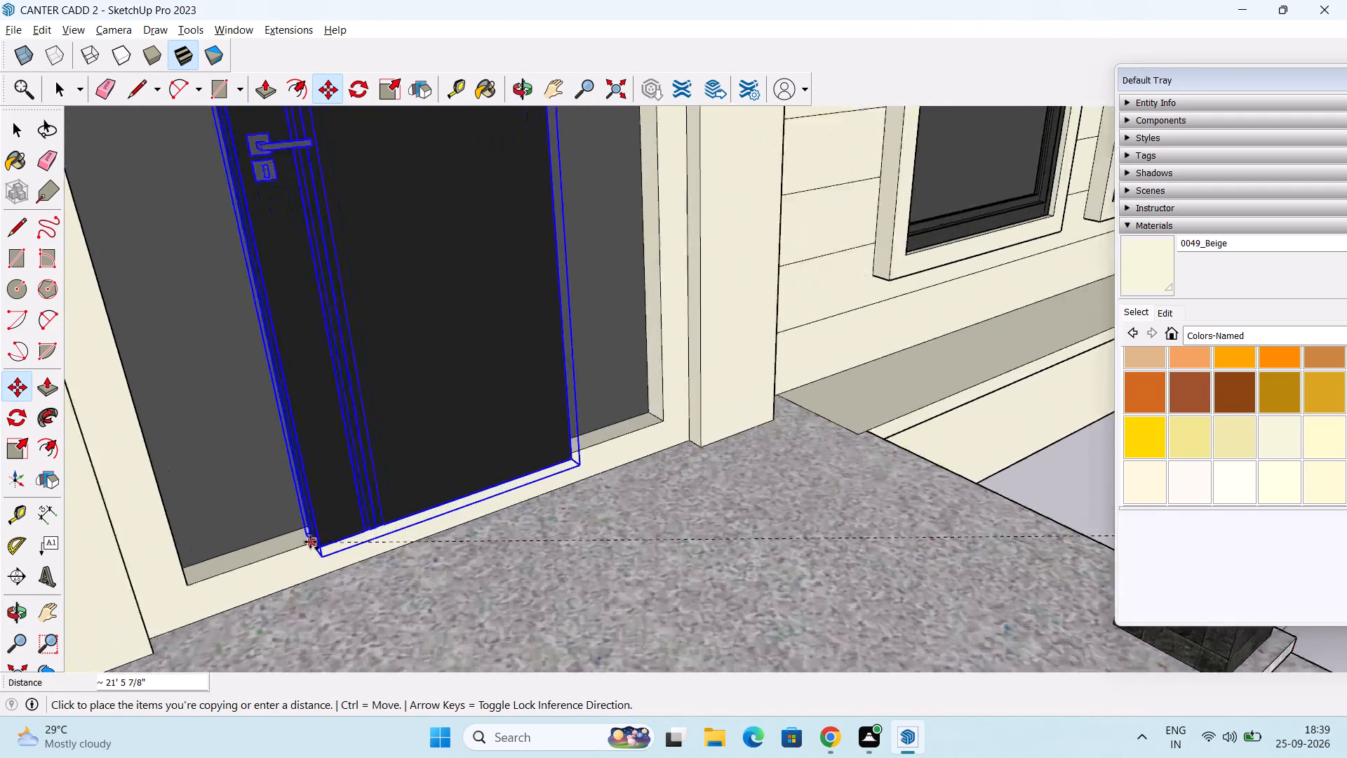
scroll(310, 542, up, 3)
shift+middle_drag(287, 541, 470, 516)
middle_drag(471, 515, 385, 554)
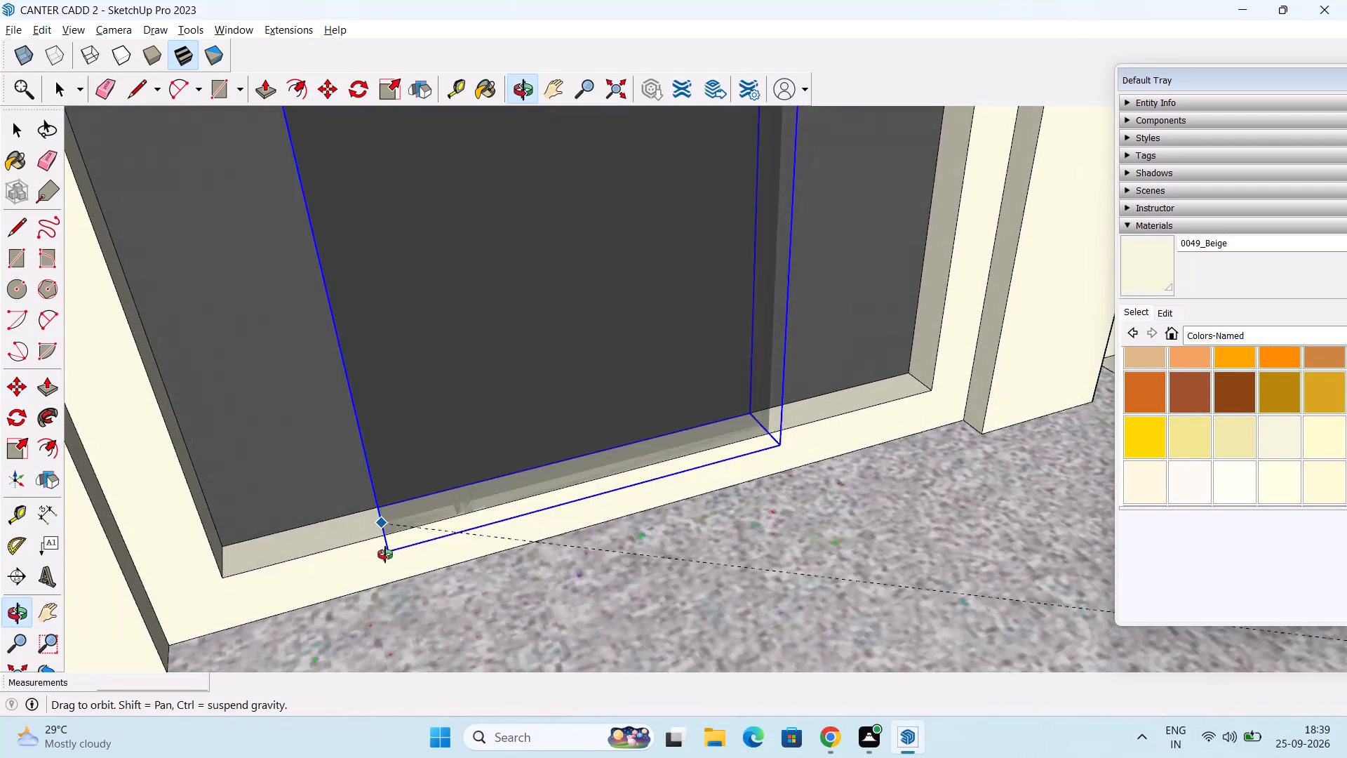
middle_drag(385, 554, 384, 554)
scroll(251, 520, up, 11)
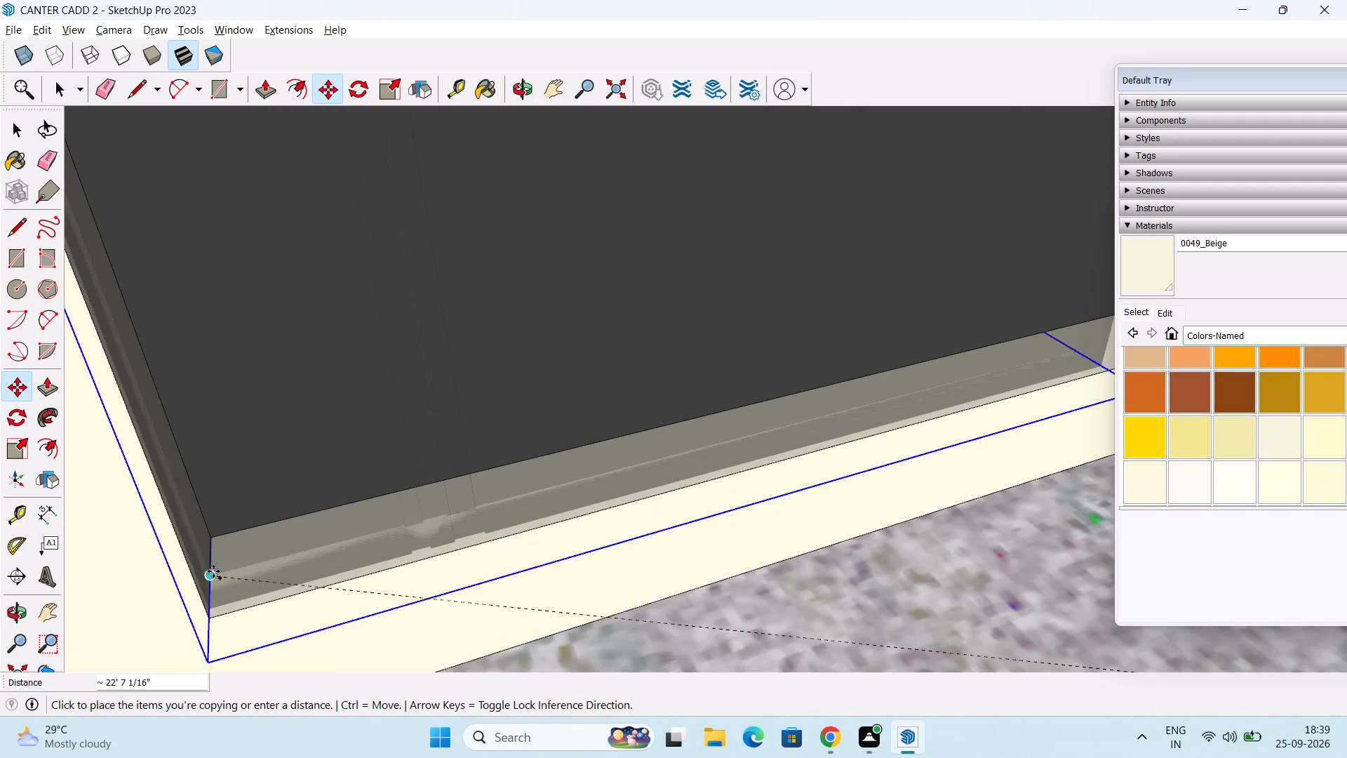
scroll(213, 571, up, 1)
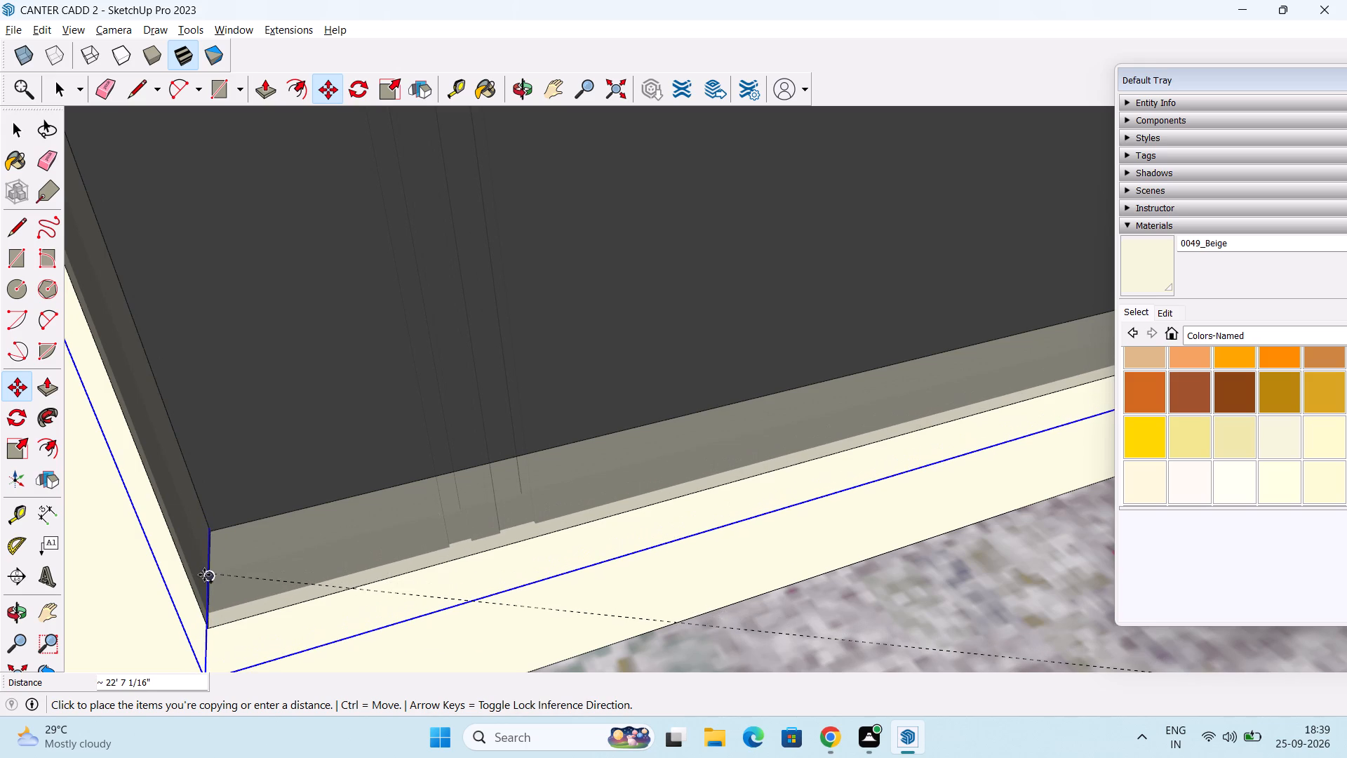
click(213, 582)
Scale the door in the ground-floor entrance along its width by about 2.02 so it spans the full frame opening.
scroll(218, 578, down, 3)
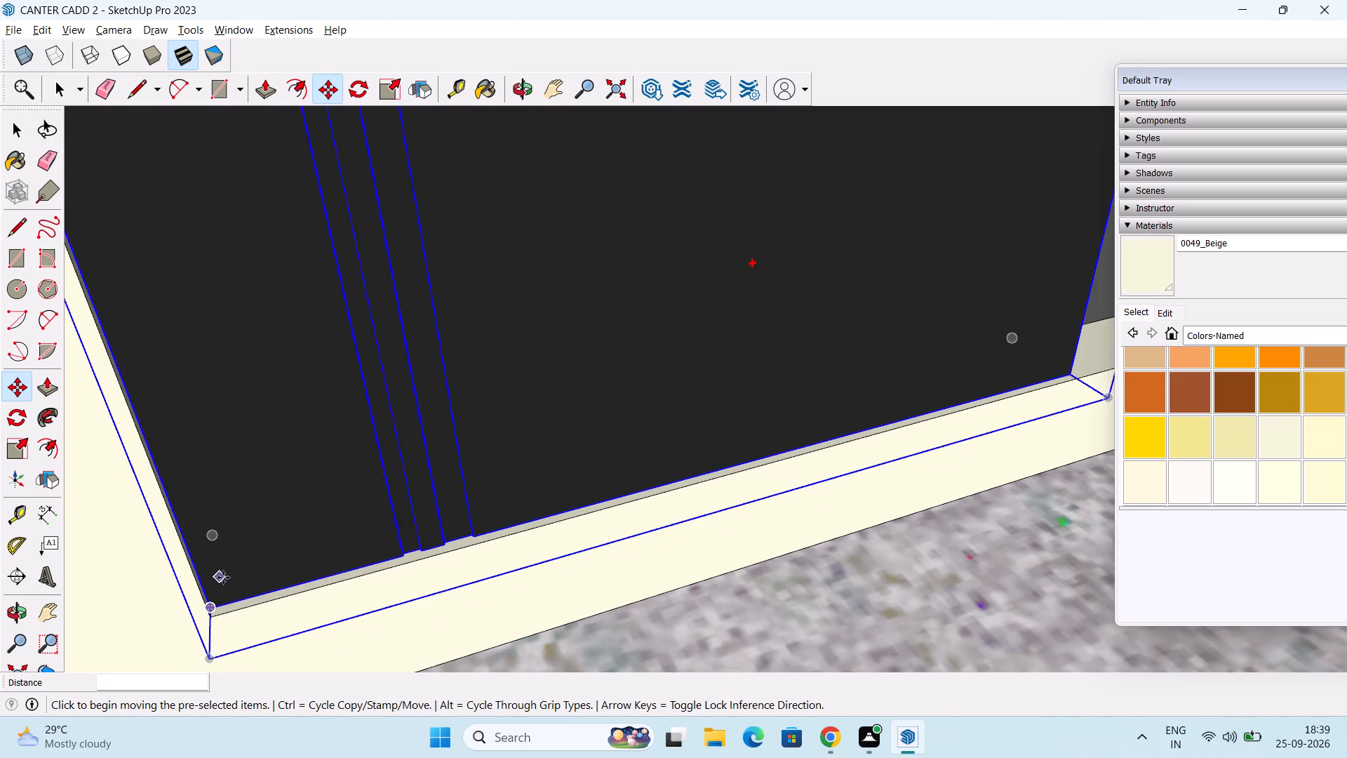
scroll(230, 585, down, 3)
middle_drag(238, 599, 247, 697)
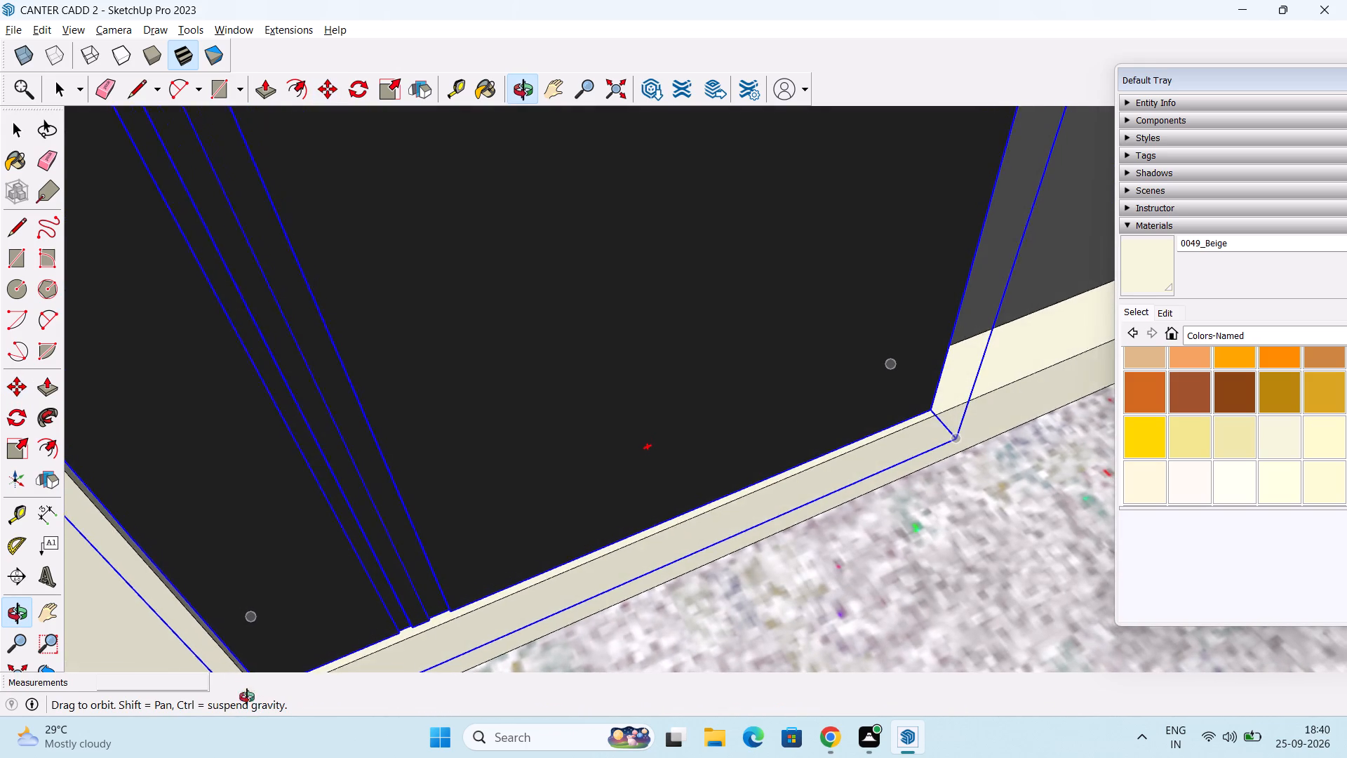
middle_drag(247, 697, 170, 651)
scroll(182, 637, down, 9)
middle_drag(222, 627, 227, 654)
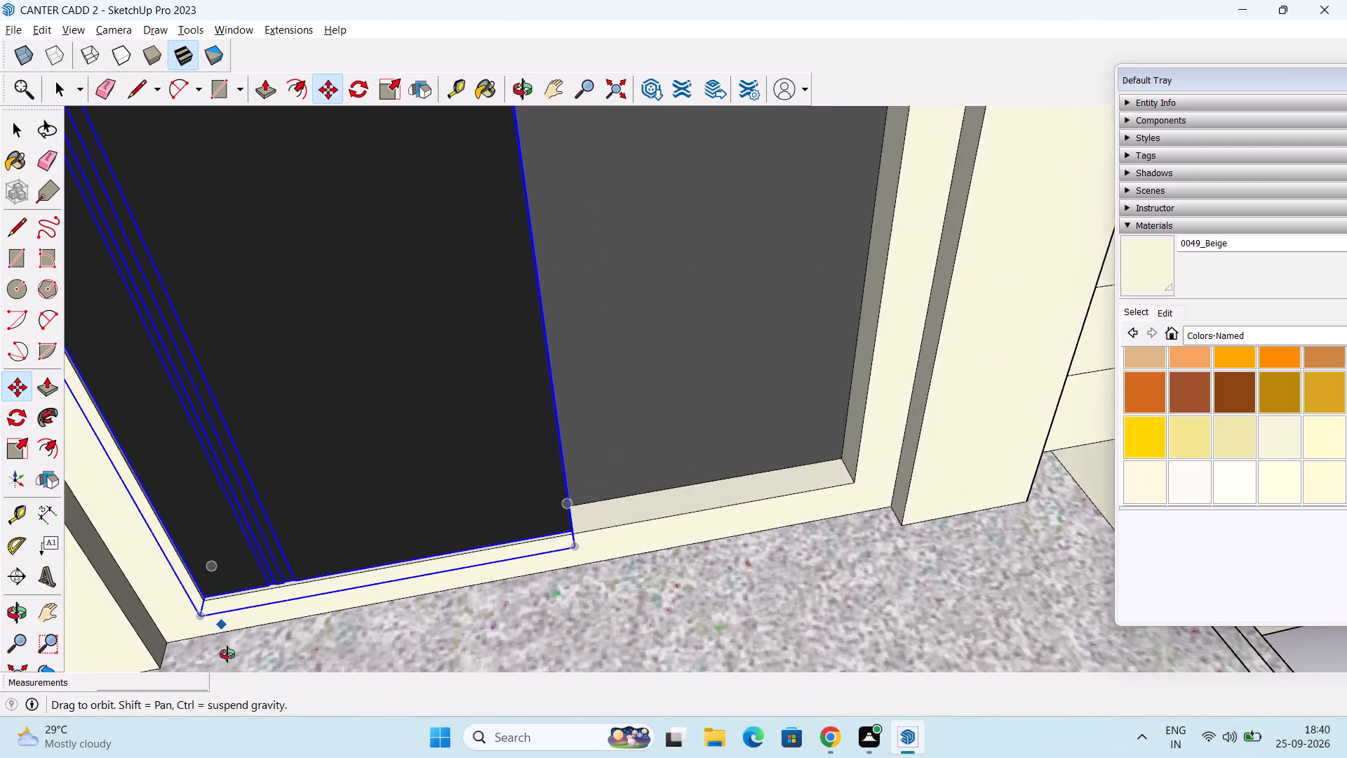
middle_drag(227, 654, 208, 736)
scroll(330, 596, down, 4)
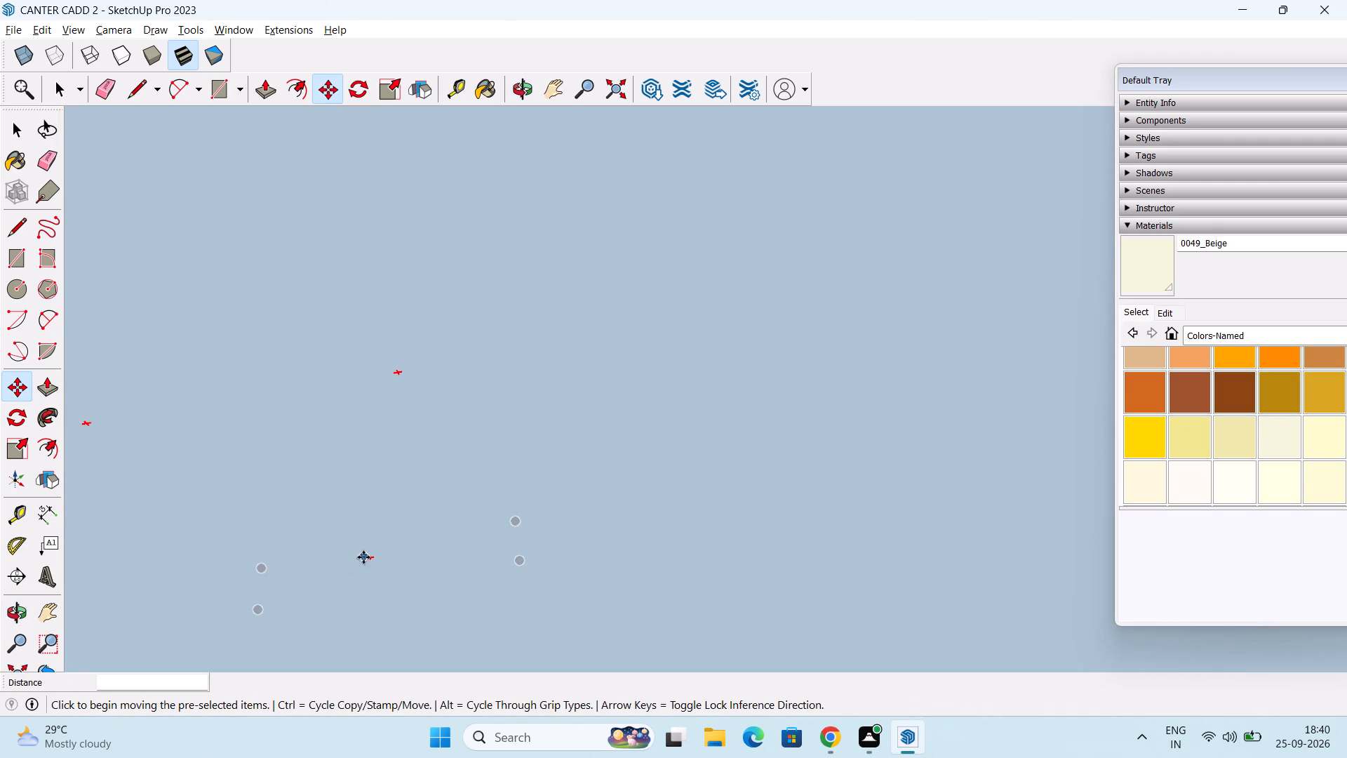
click(619, 89)
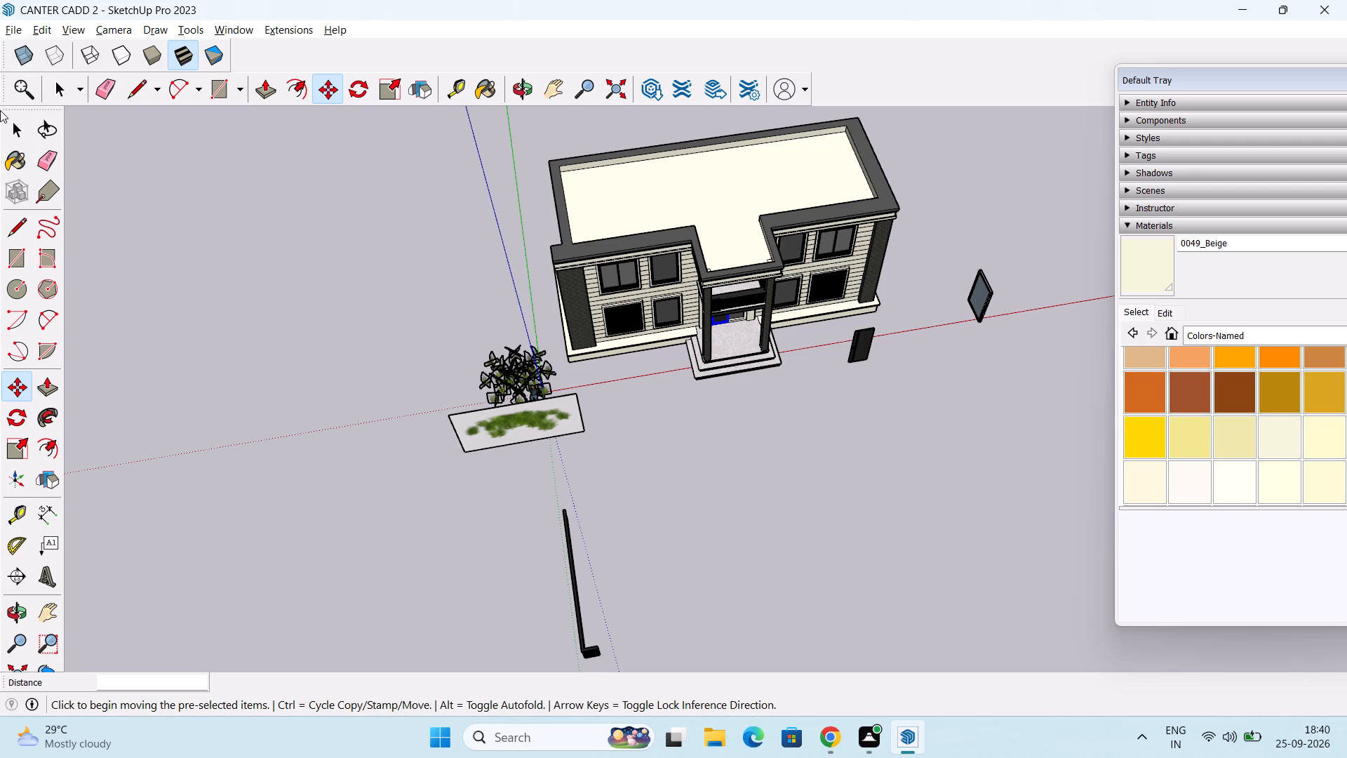
middle_drag(718, 255, 751, 123)
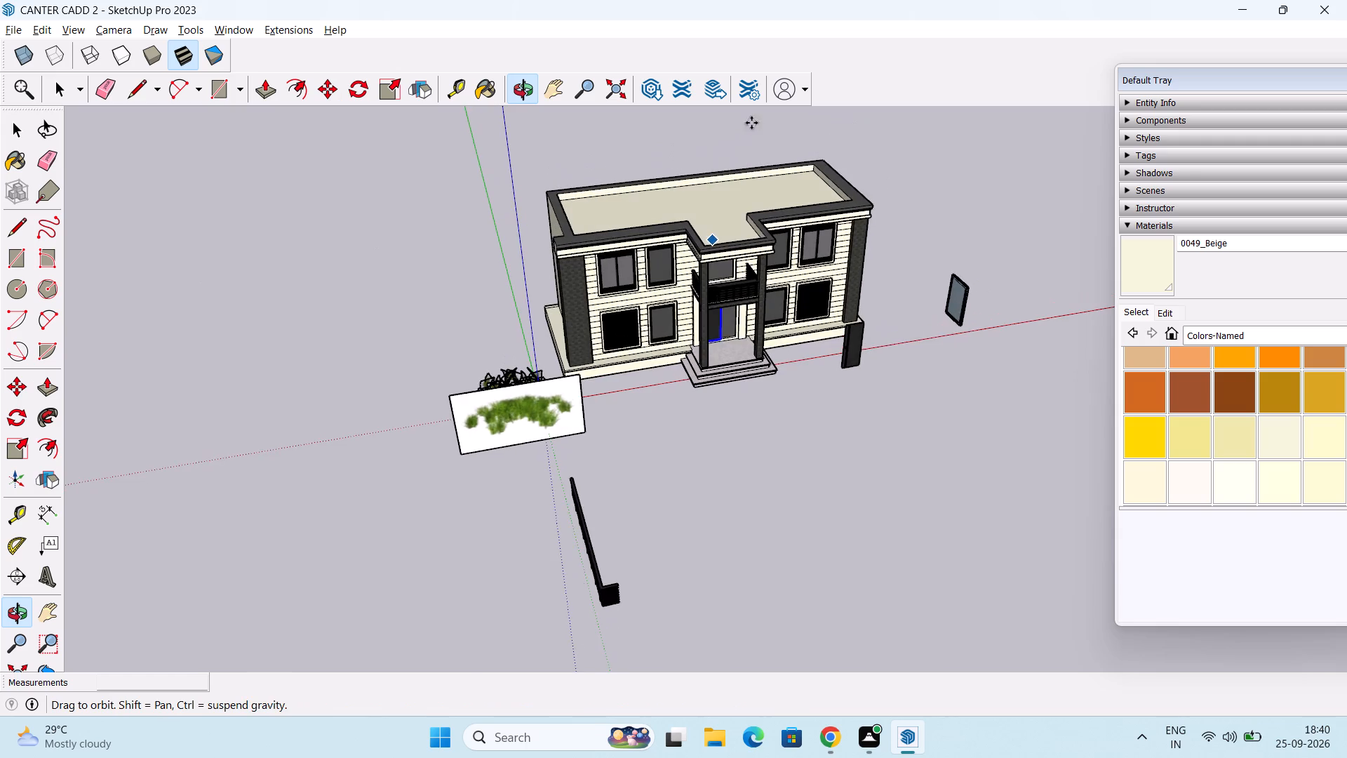
scroll(703, 272, up, 4)
scroll(744, 334, up, 7)
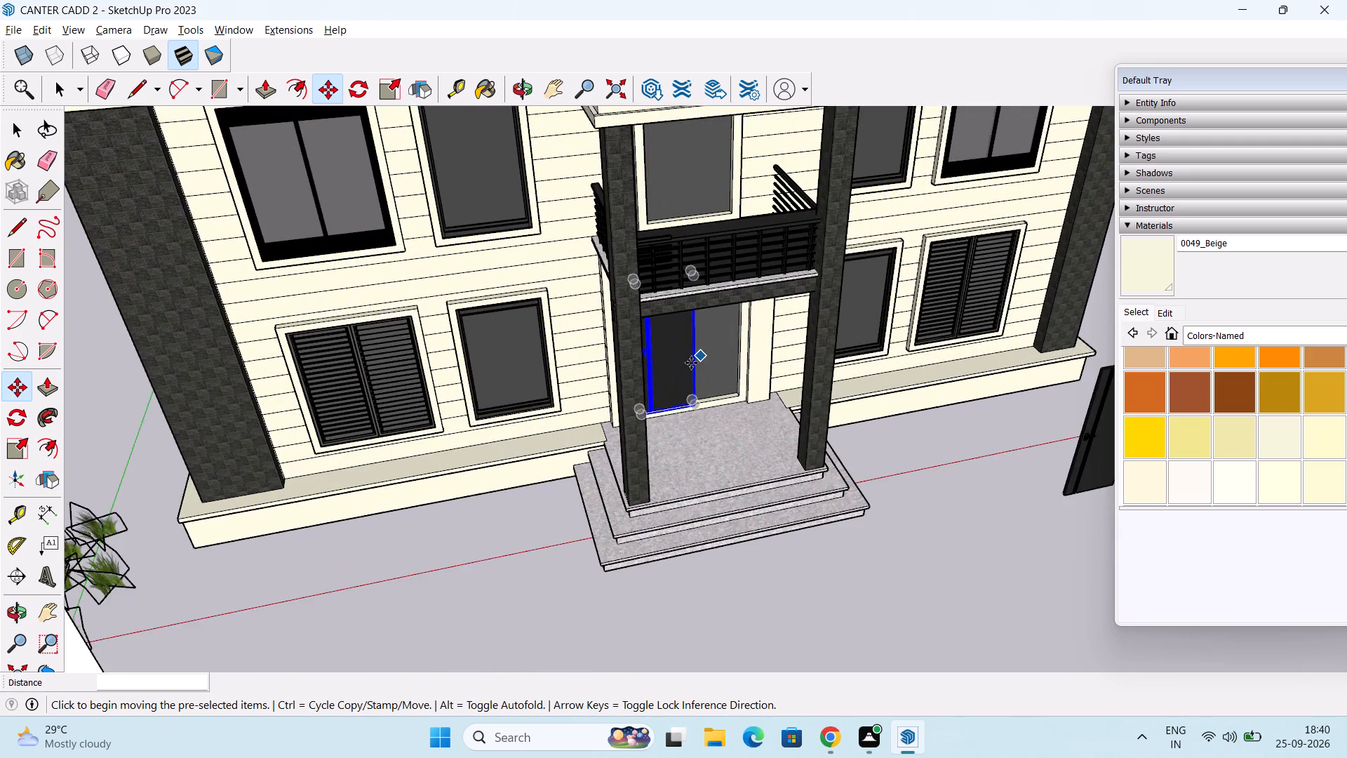
scroll(691, 364, up, 1)
middle_drag(691, 364, 518, 308)
scroll(629, 315, up, 11)
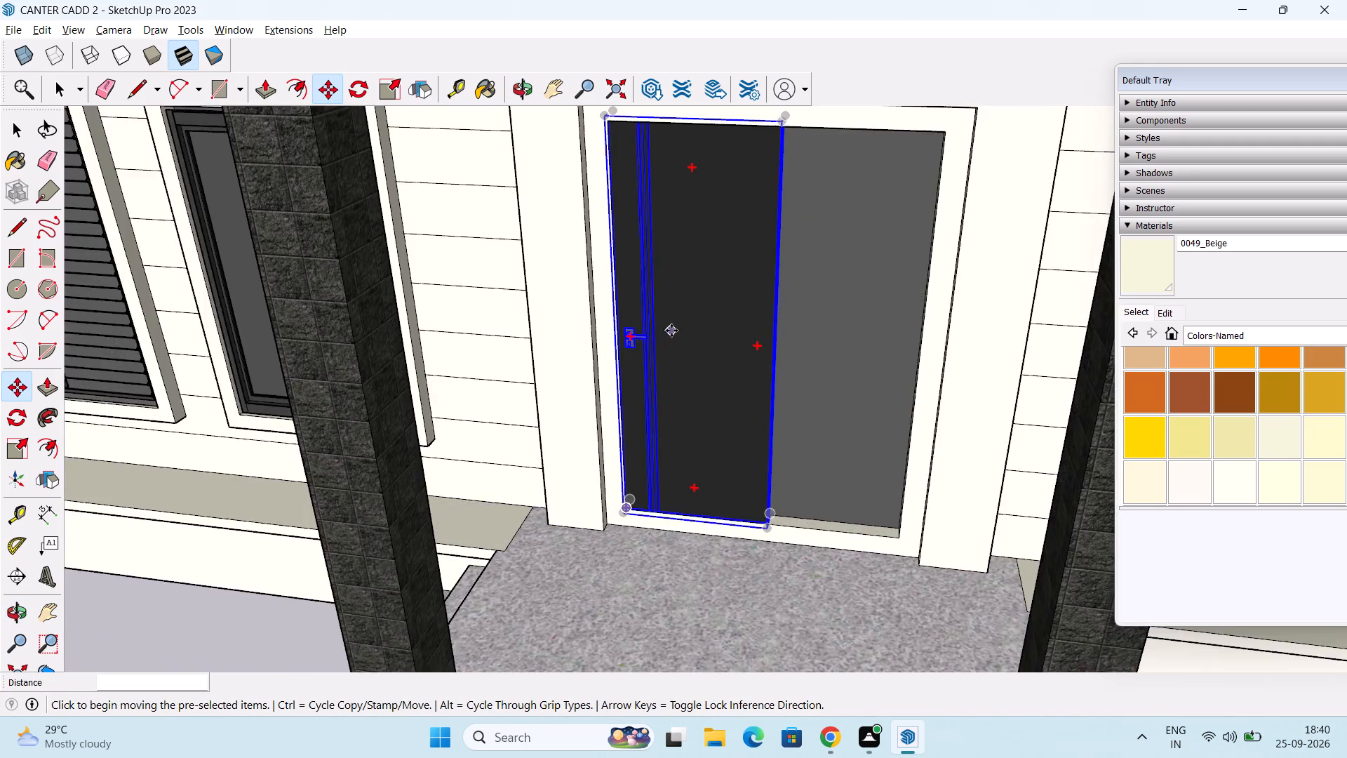
scroll(671, 331, up, 1)
scroll(697, 333, down, 5)
shift+middle_drag(730, 375, 676, 390)
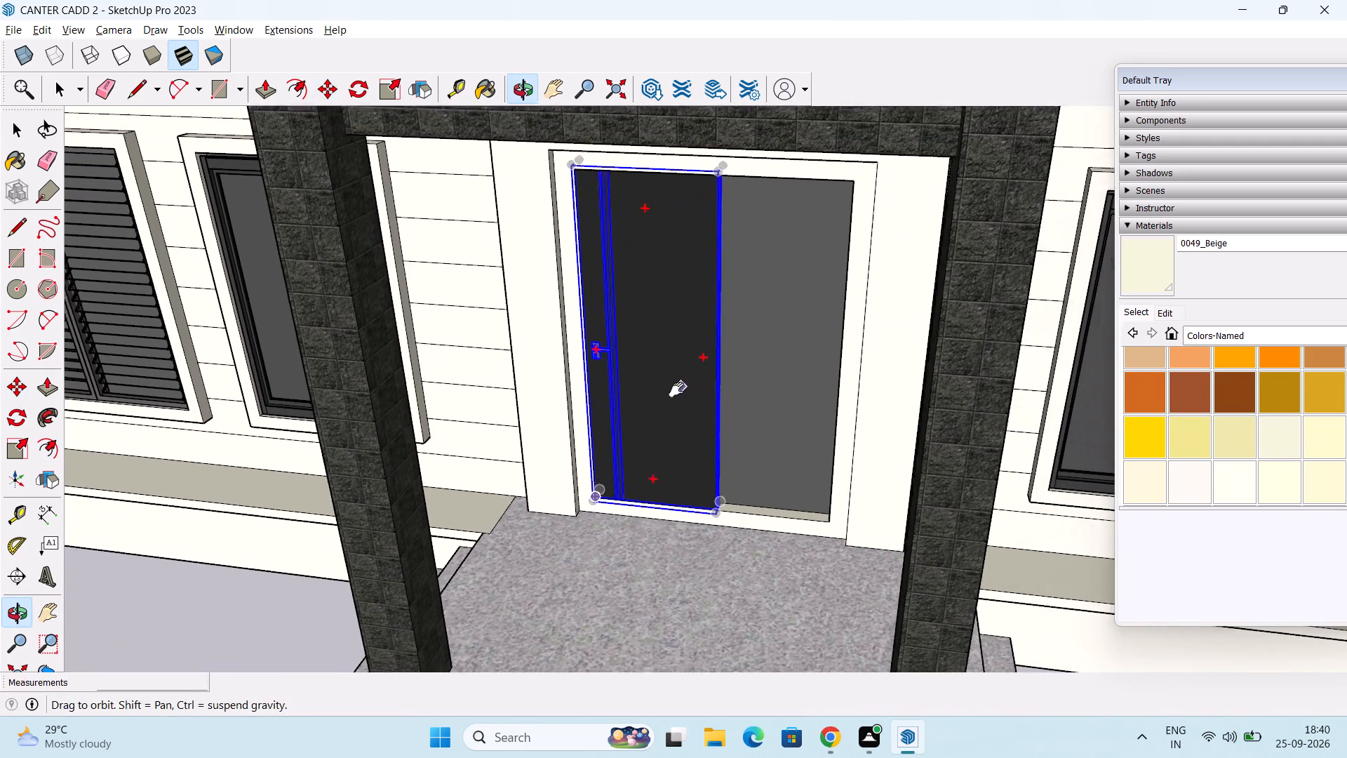
shift+middle_drag(676, 390, 673, 391)
middle_drag(686, 387, 387, 365)
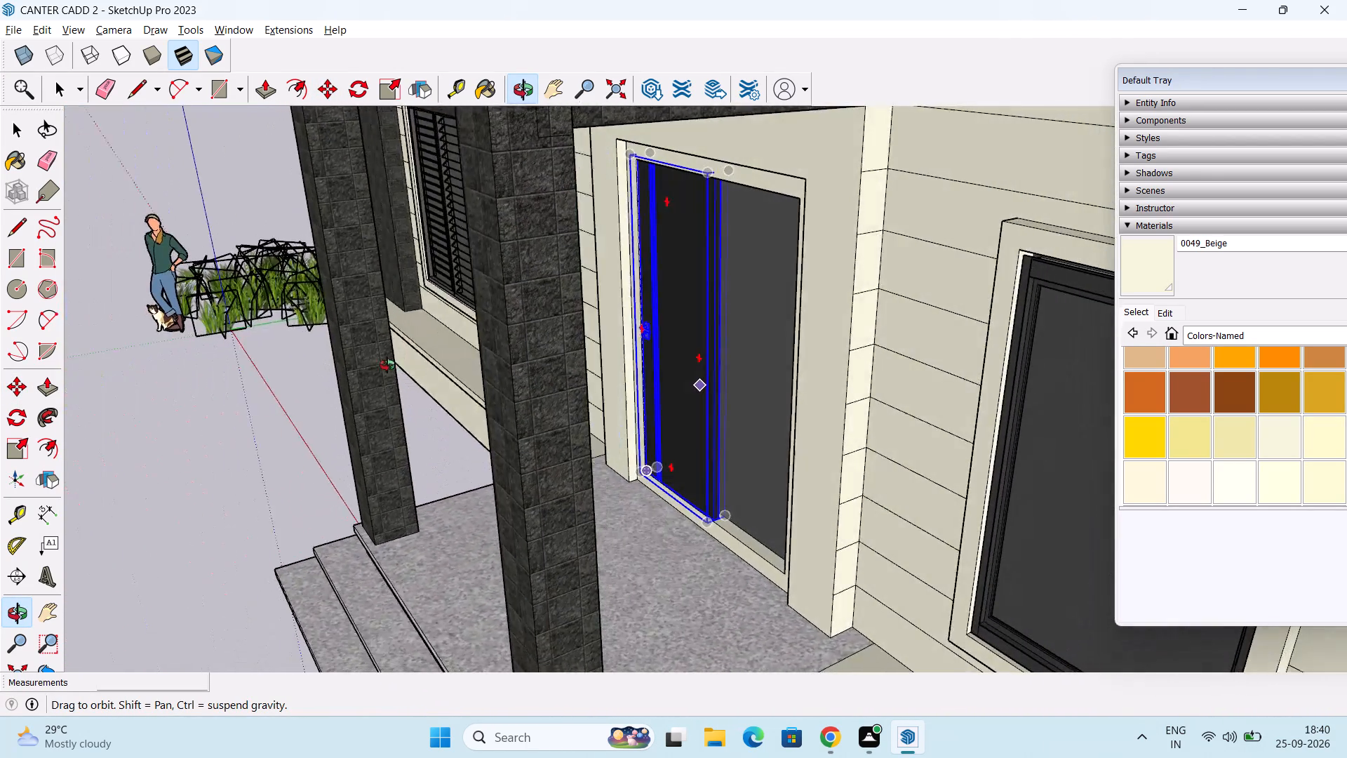
middle_drag(387, 365, 374, 365)
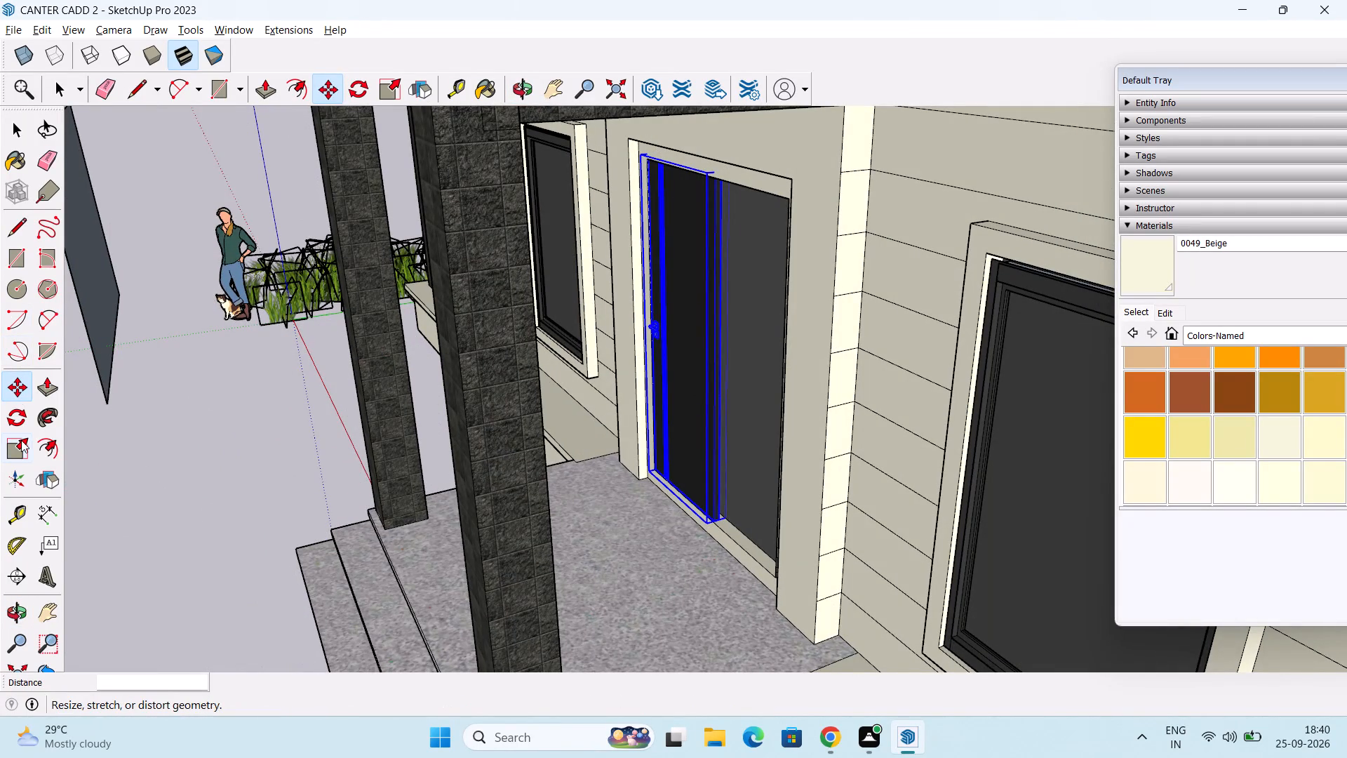
click(22, 441)
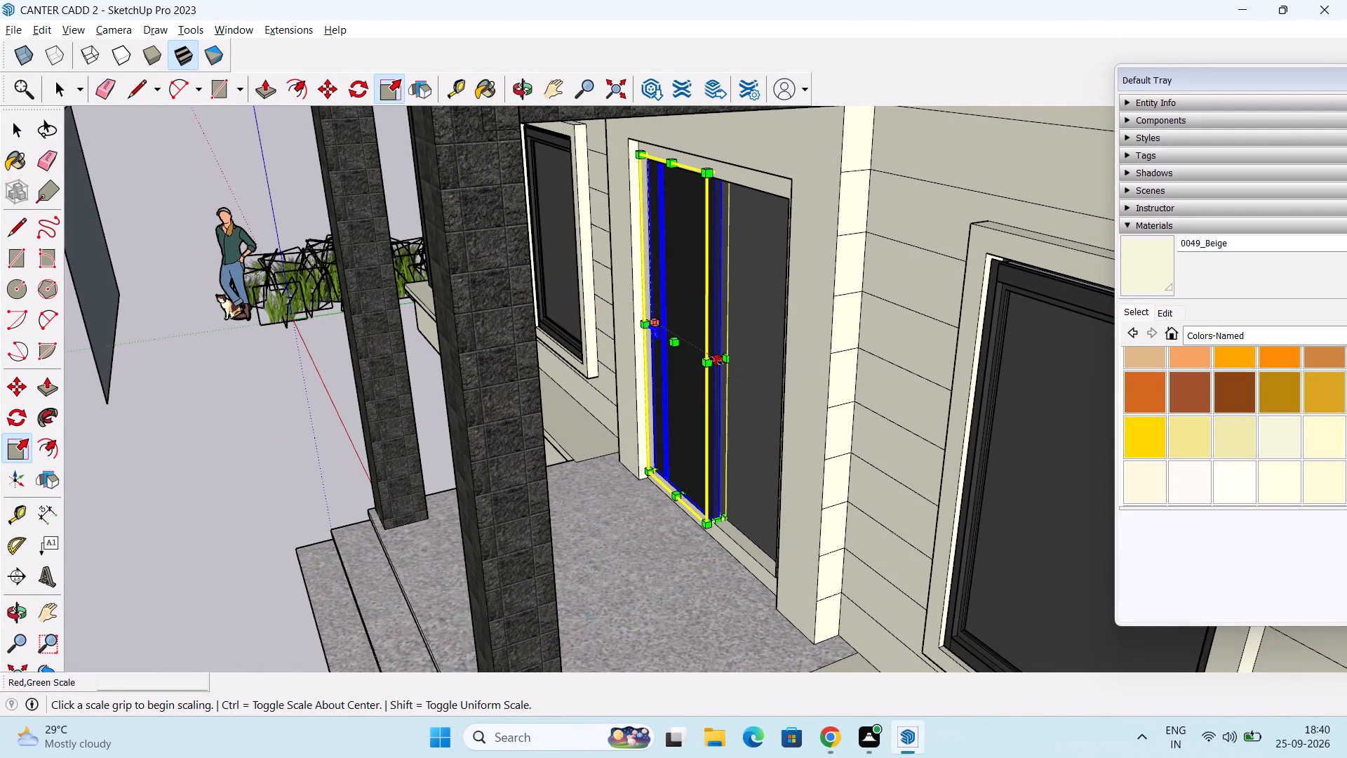
drag(716, 361, 784, 378)
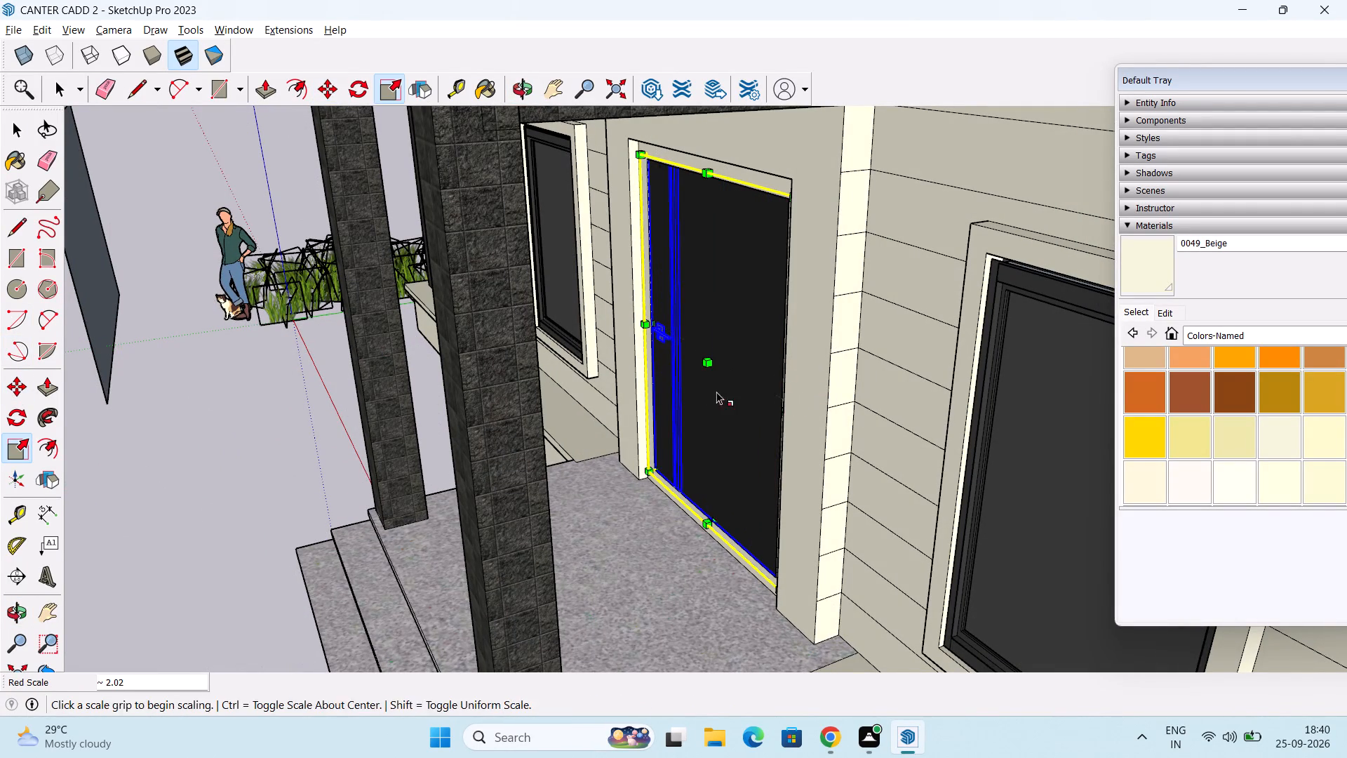
Inspect the widened door's fit along the top and sides of the entrance frame, and clear the selection.
middle_drag(710, 390, 1043, 398)
scroll(991, 270, up, 2)
scroll(875, 204, up, 2)
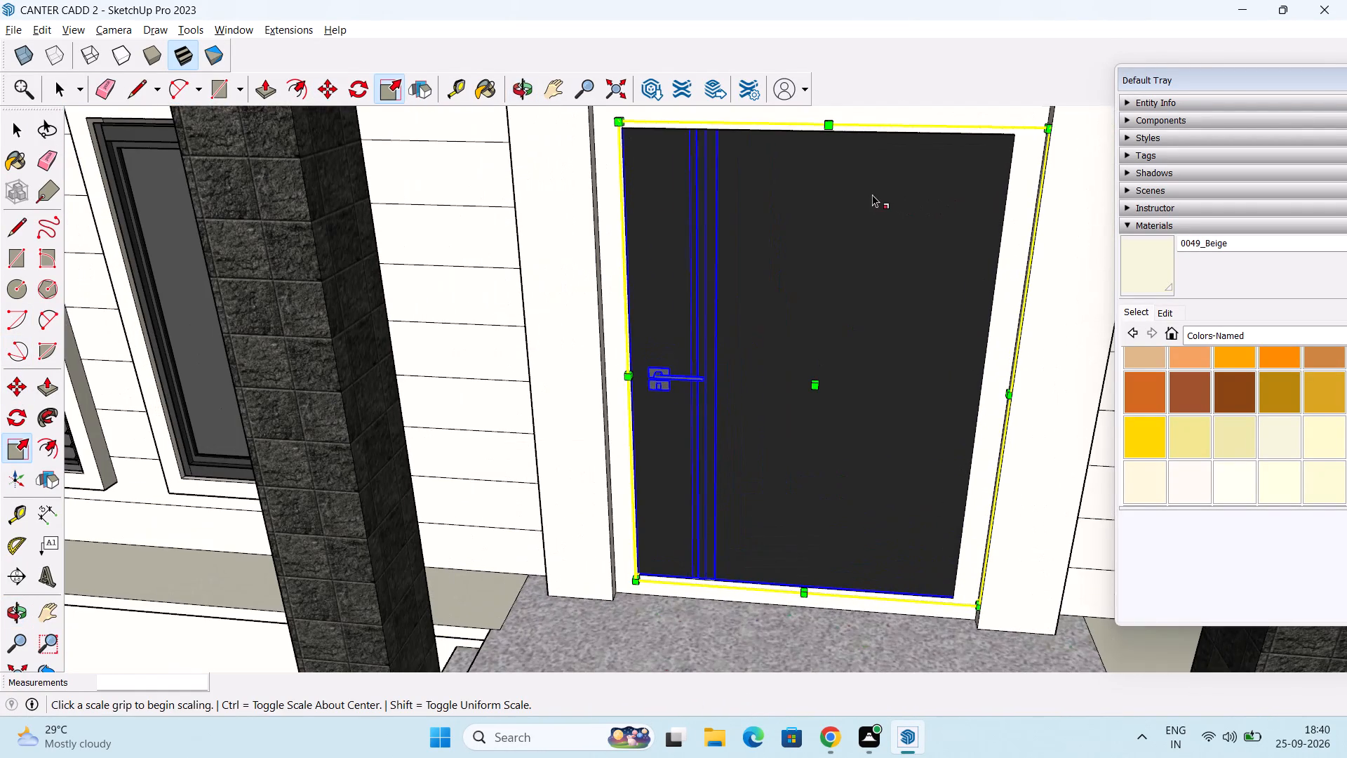
middle_drag(859, 190, 879, 117)
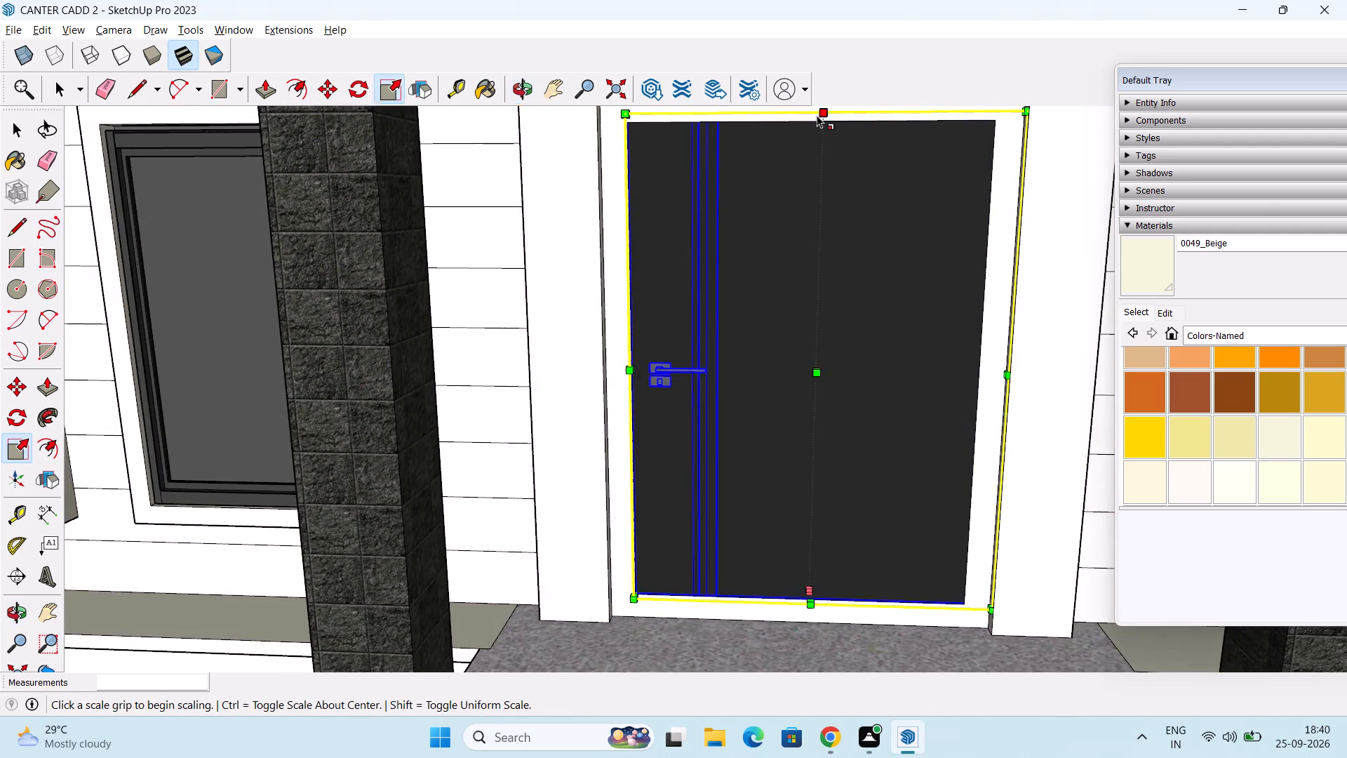
scroll(817, 115, up, 1)
shift+middle_drag(822, 116, 828, 221)
scroll(838, 216, up, 2)
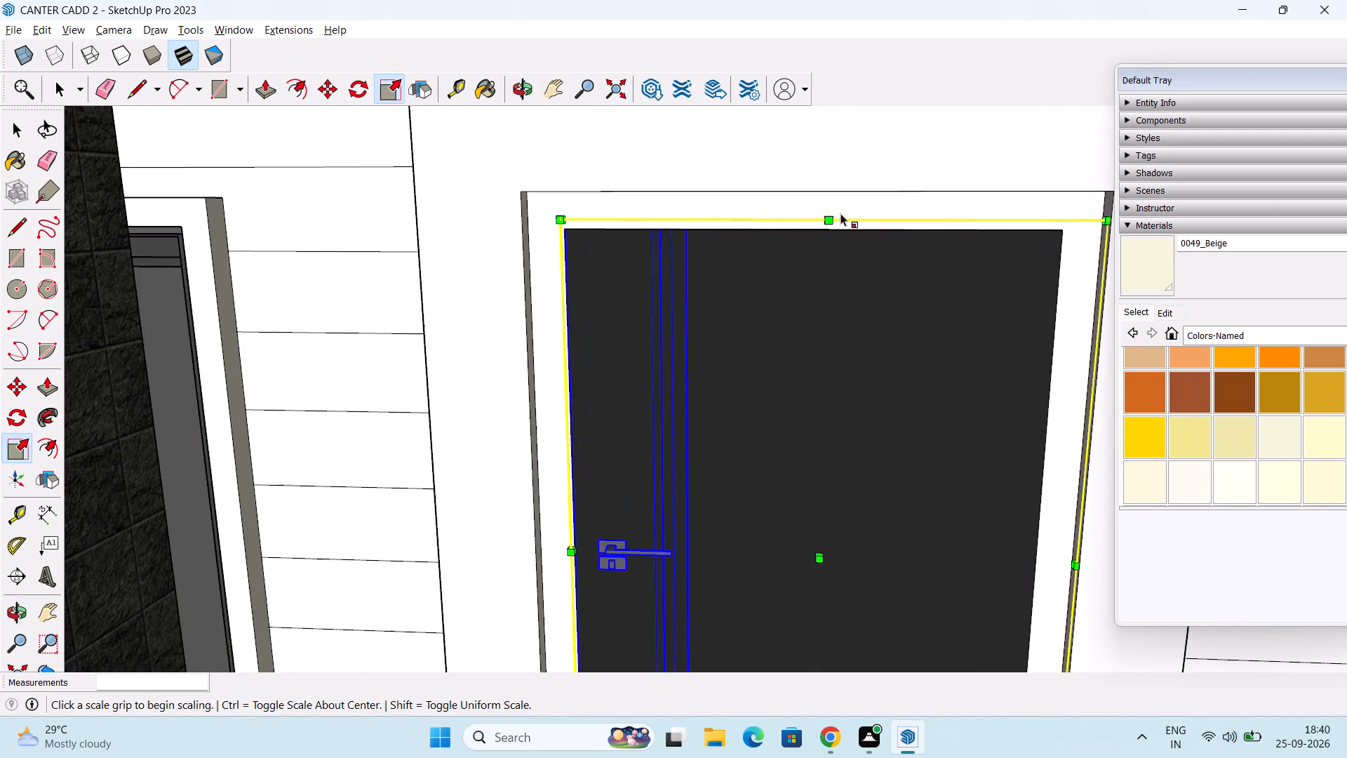
middle_drag(840, 213, 887, 31)
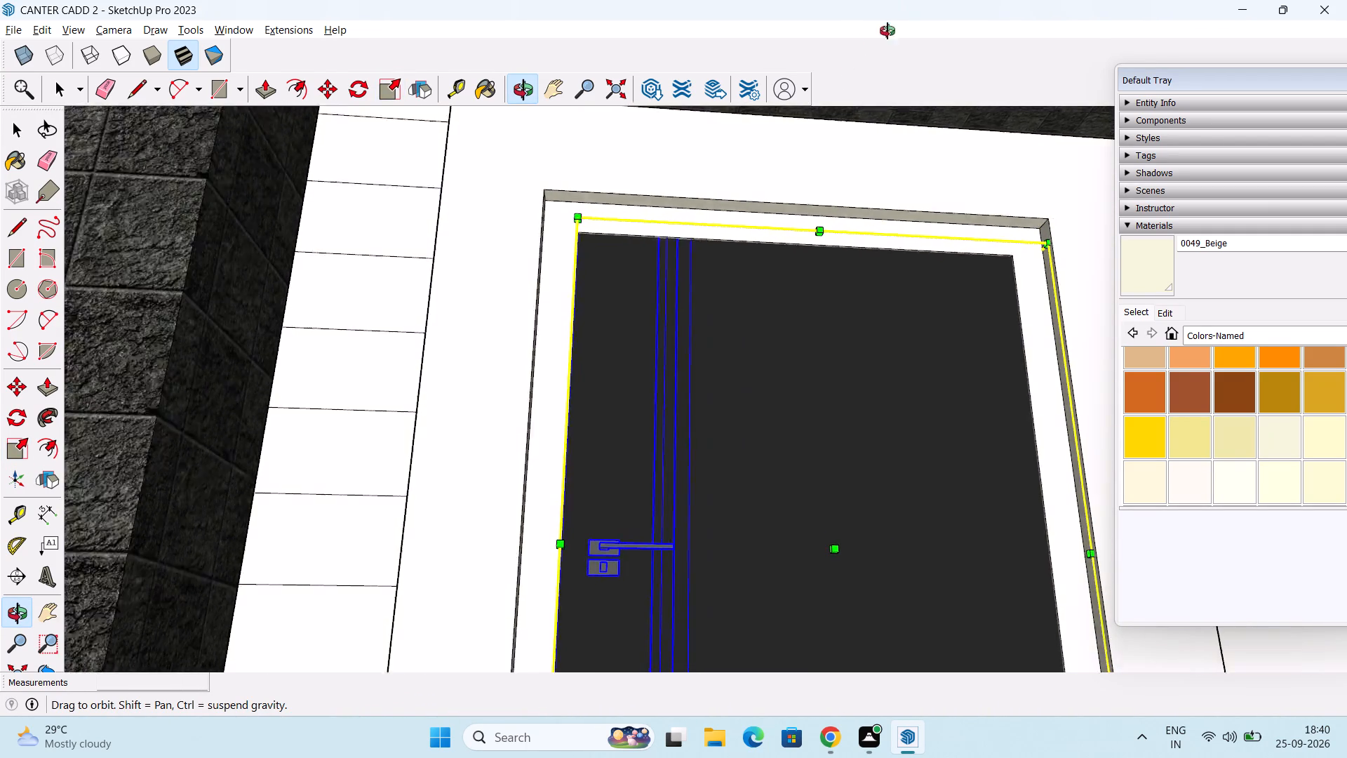
middle_drag(887, 31, 826, 185)
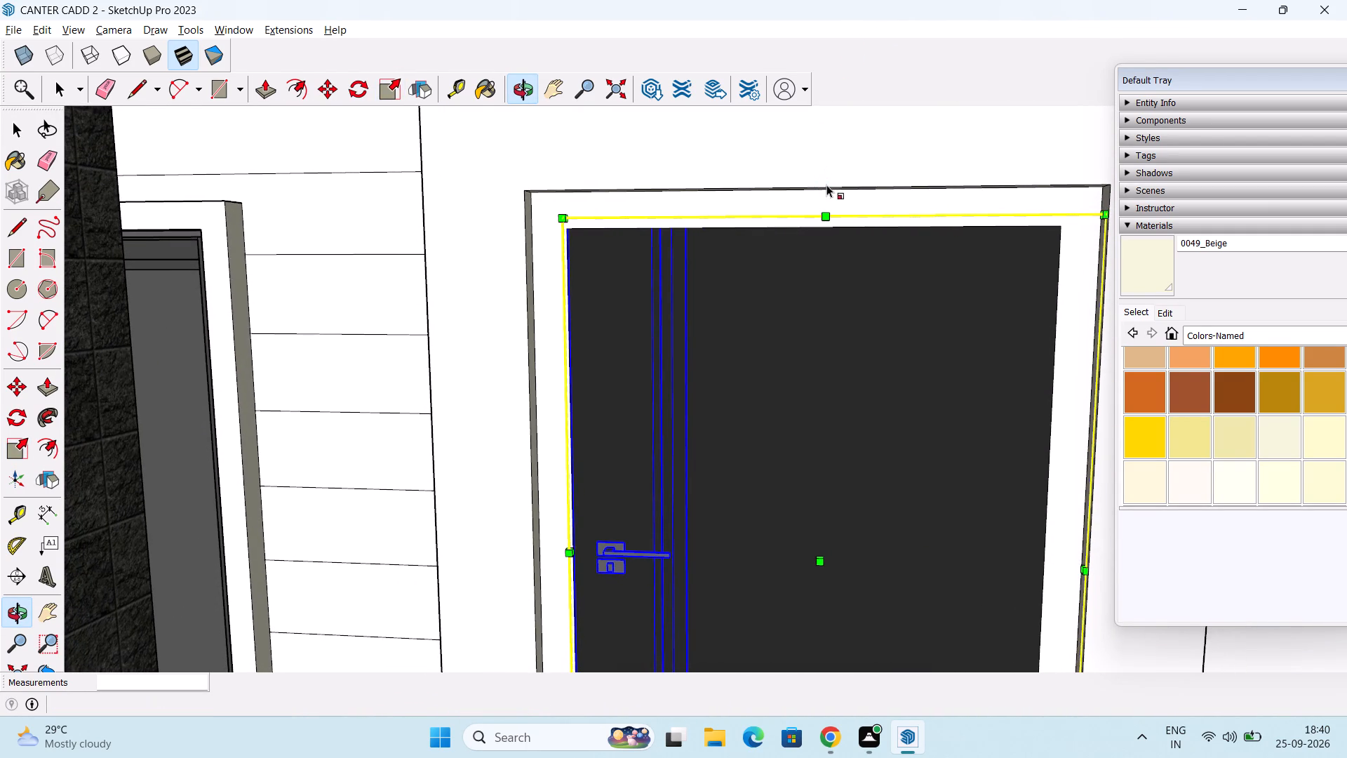
scroll(750, 242, down, 7)
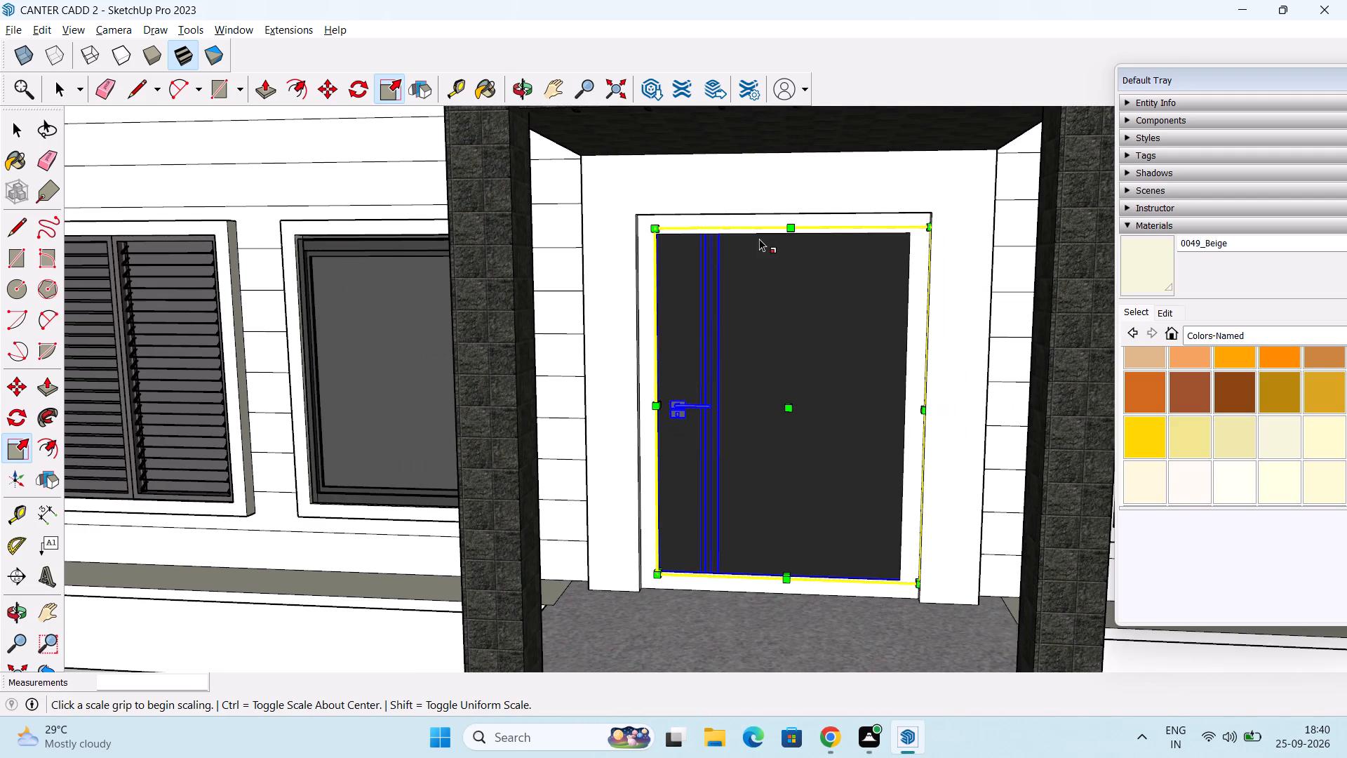
scroll(857, 320, up, 3)
scroll(865, 331, down, 4)
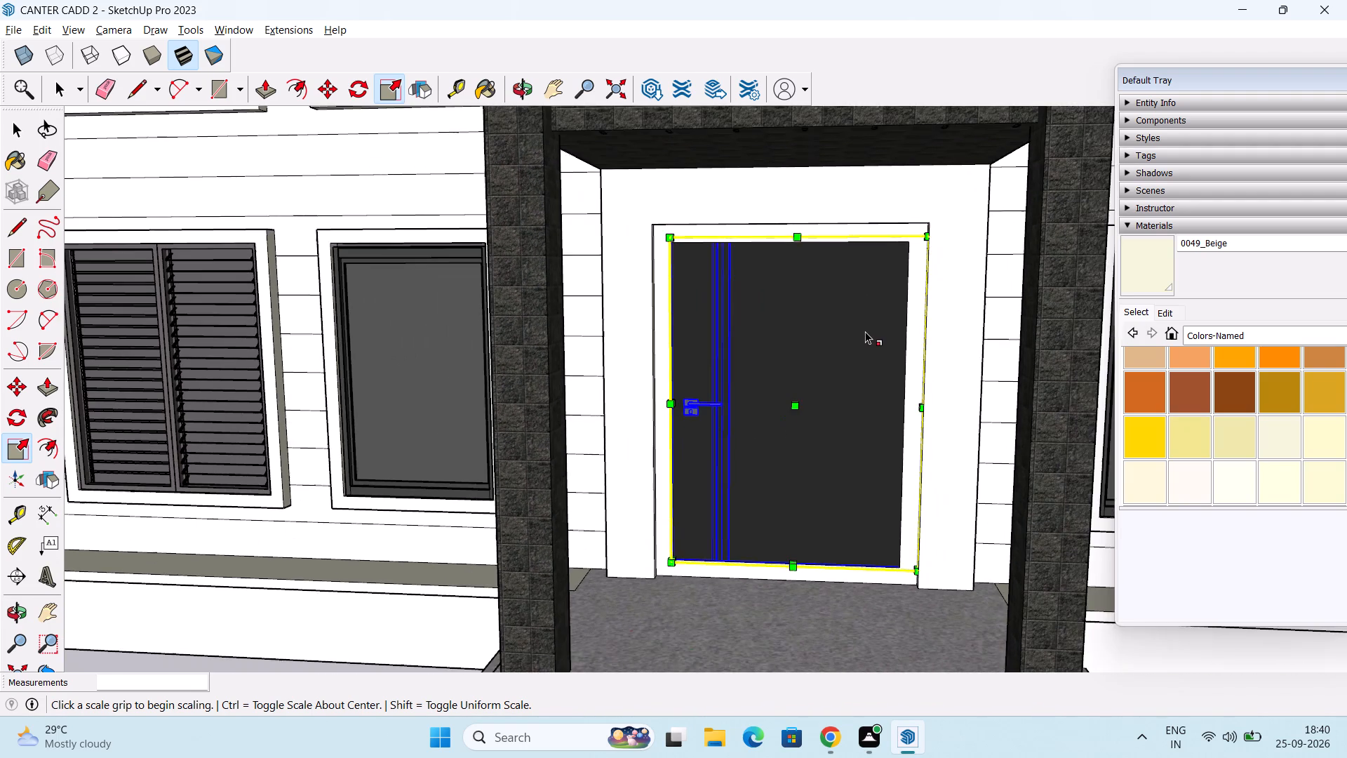
scroll(865, 331, down, 1)
key(space)
click(274, 659)
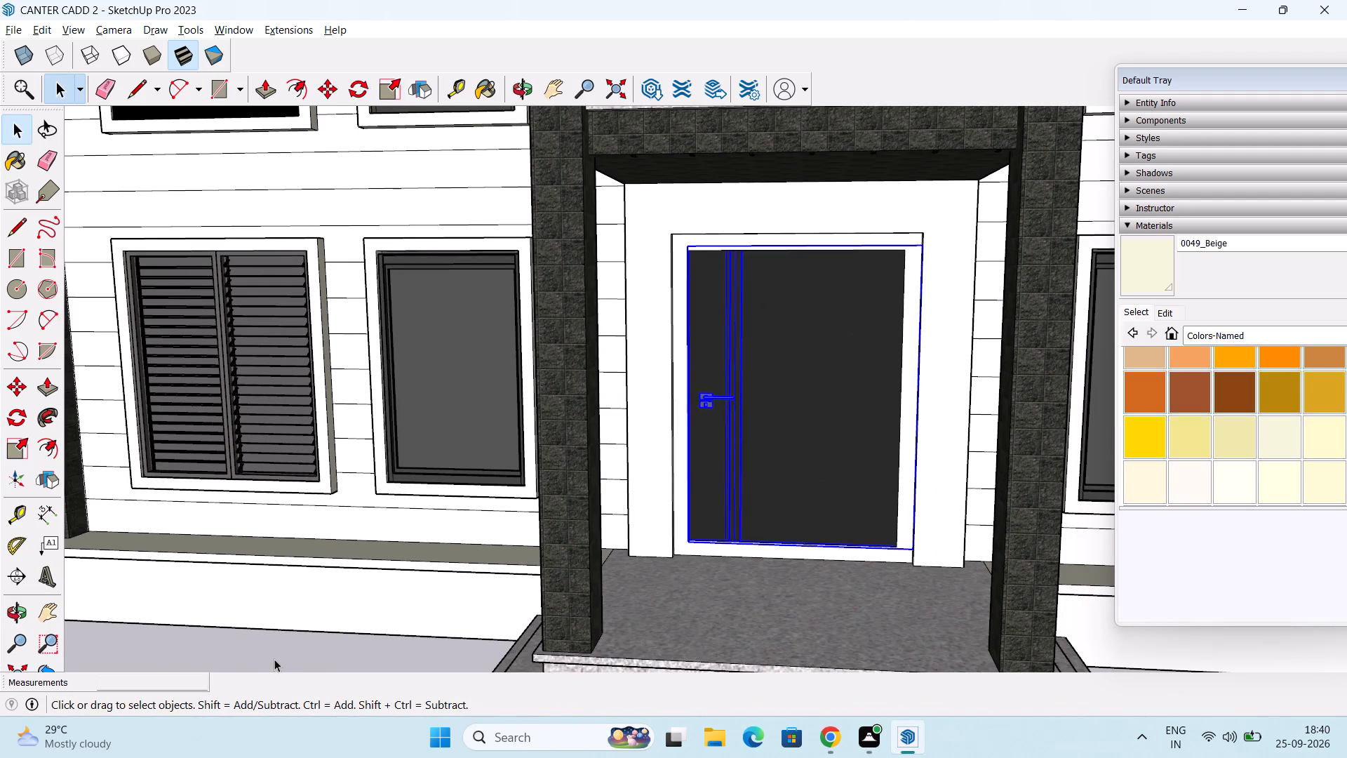
Examine the entrance door from below, from the side, at its lower corner and from the front of the house.
middle_drag(634, 532, 547, 281)
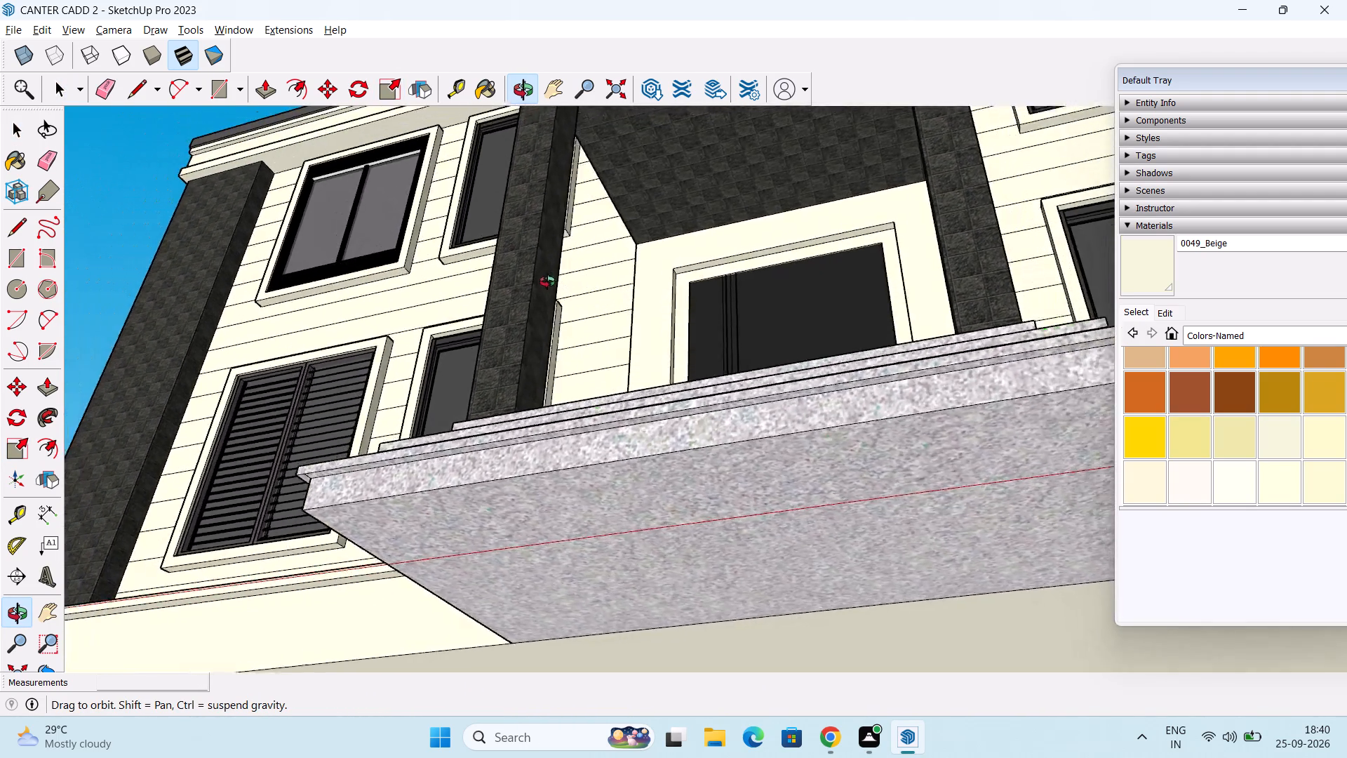
middle_drag(547, 281, 267, 581)
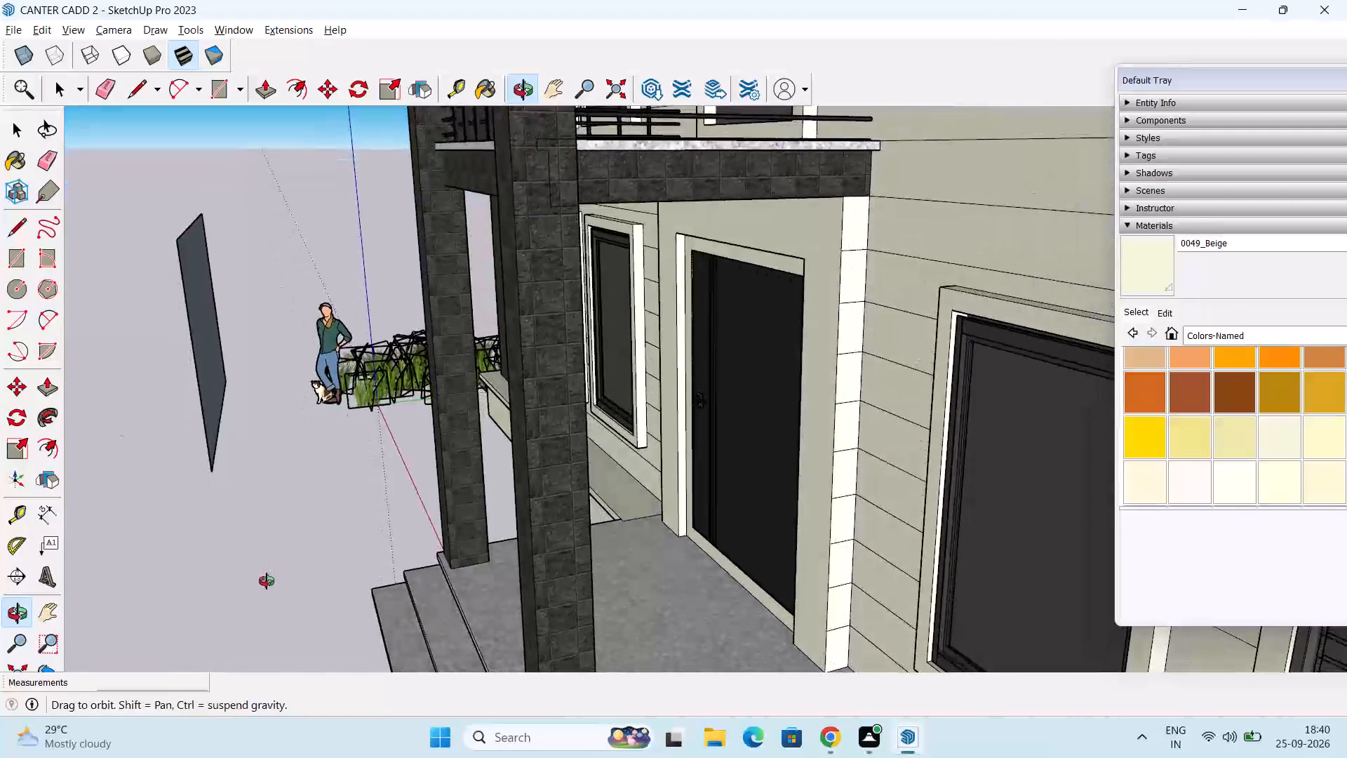
middle_drag(267, 581, 598, 613)
scroll(695, 519, up, 9)
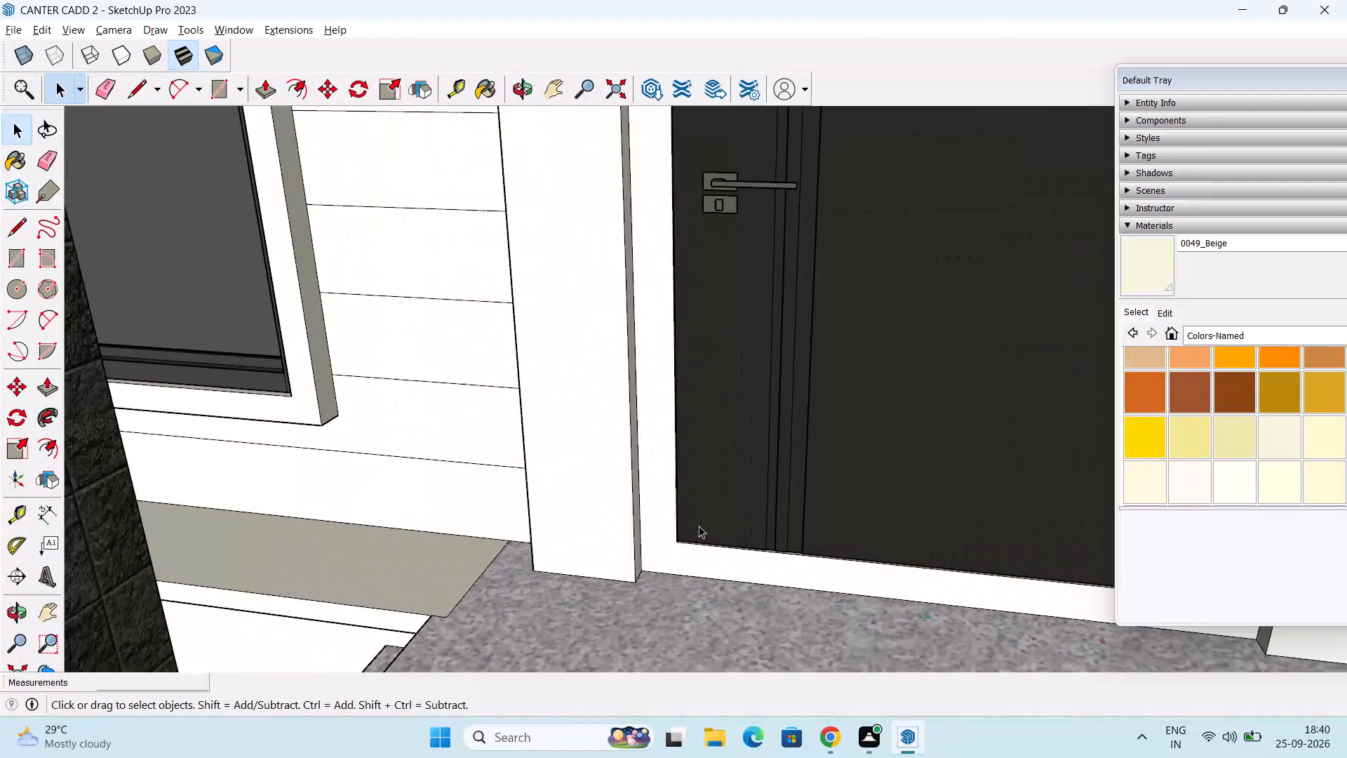
middle_drag(699, 526, 704, 596)
scroll(731, 510, up, 11)
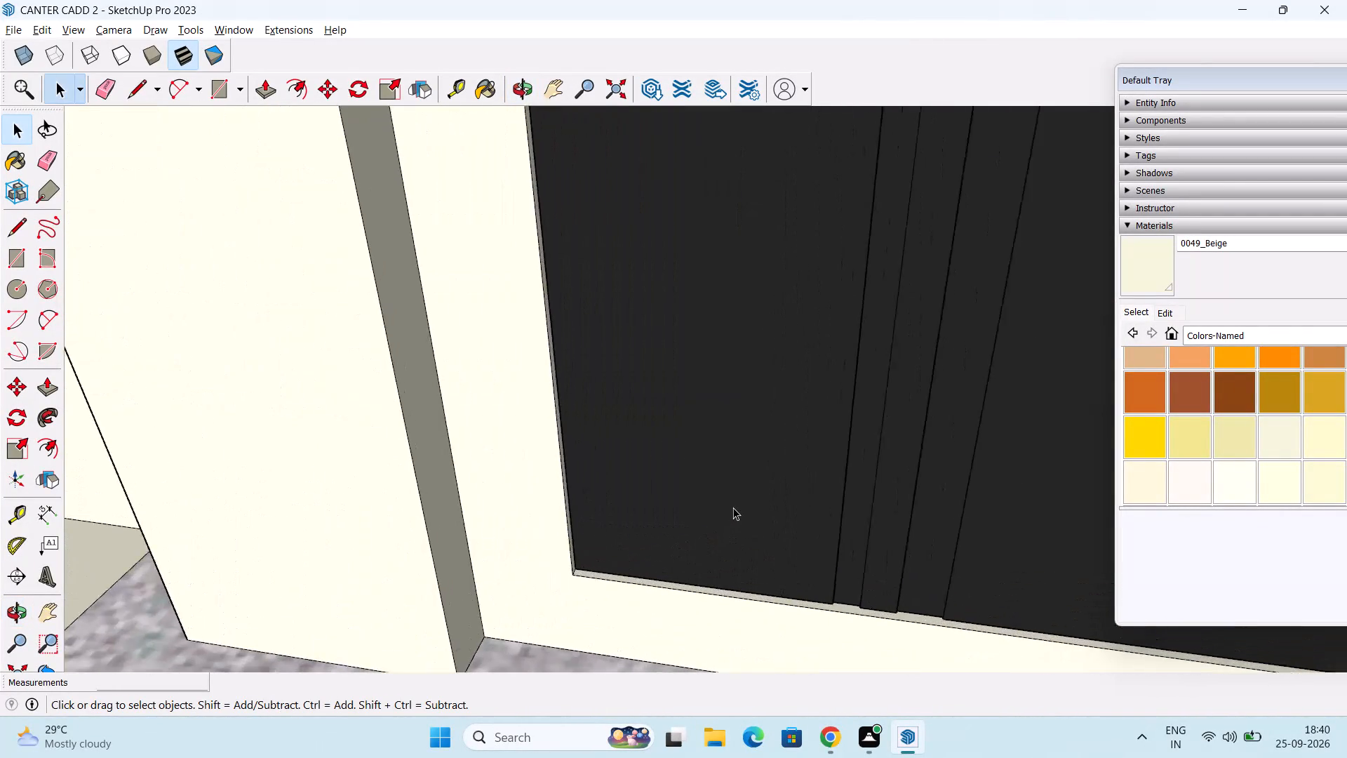
scroll(737, 504, down, 20)
scroll(737, 504, down, 3)
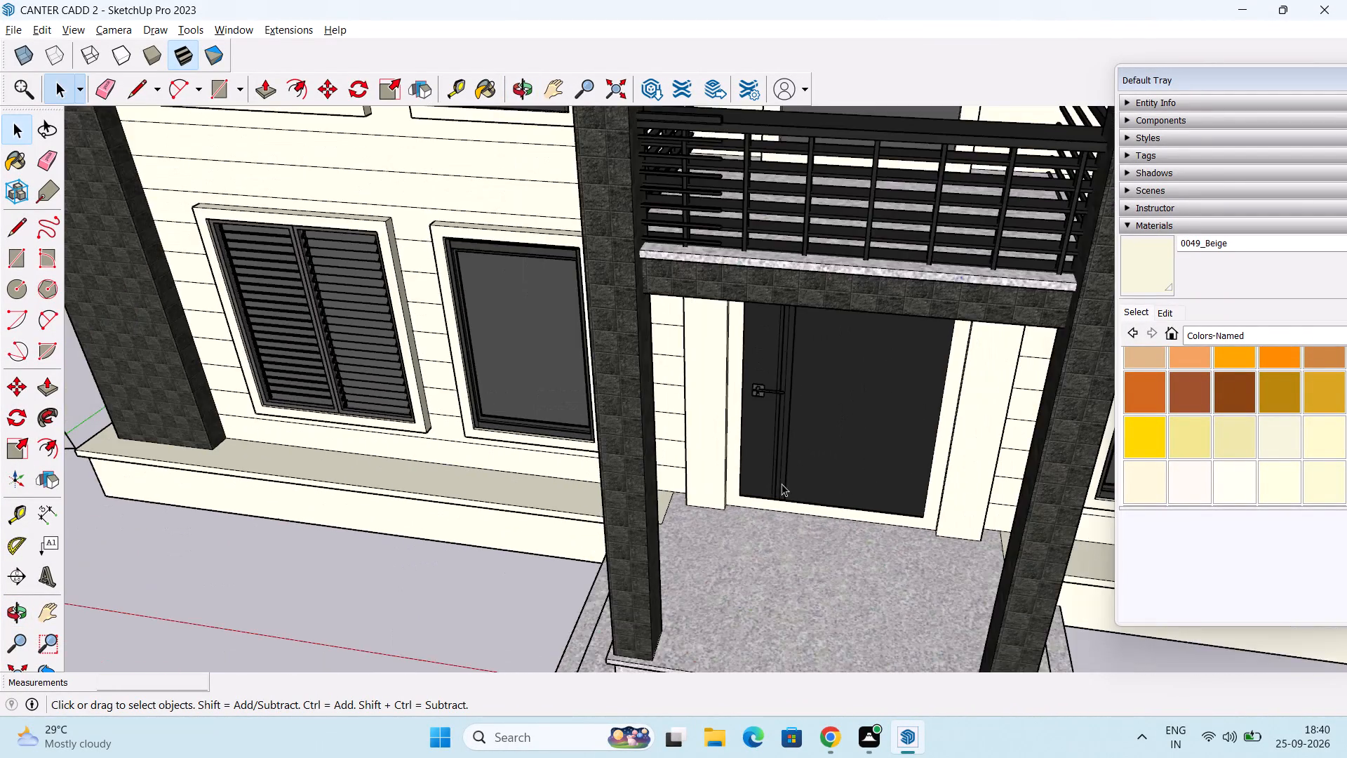
scroll(822, 507, down, 7)
middle_drag(822, 509, 852, 398)
shift+middle_drag(860, 428, 702, 330)
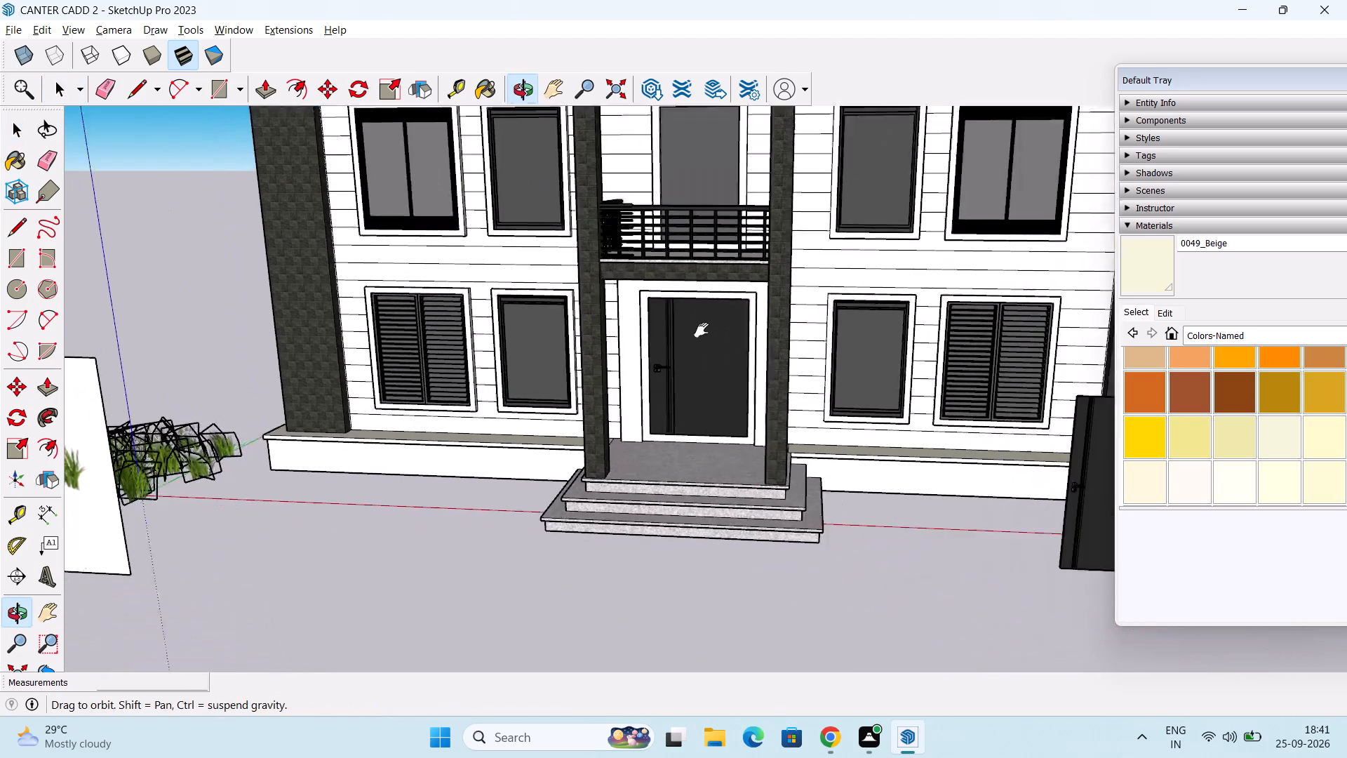
shift+middle_drag(702, 330, 650, 302)
Move the spare door standing beside the house by its lower corner to the lower corner of the balcony frame's opening, about 25' 7" away.
click(988, 486)
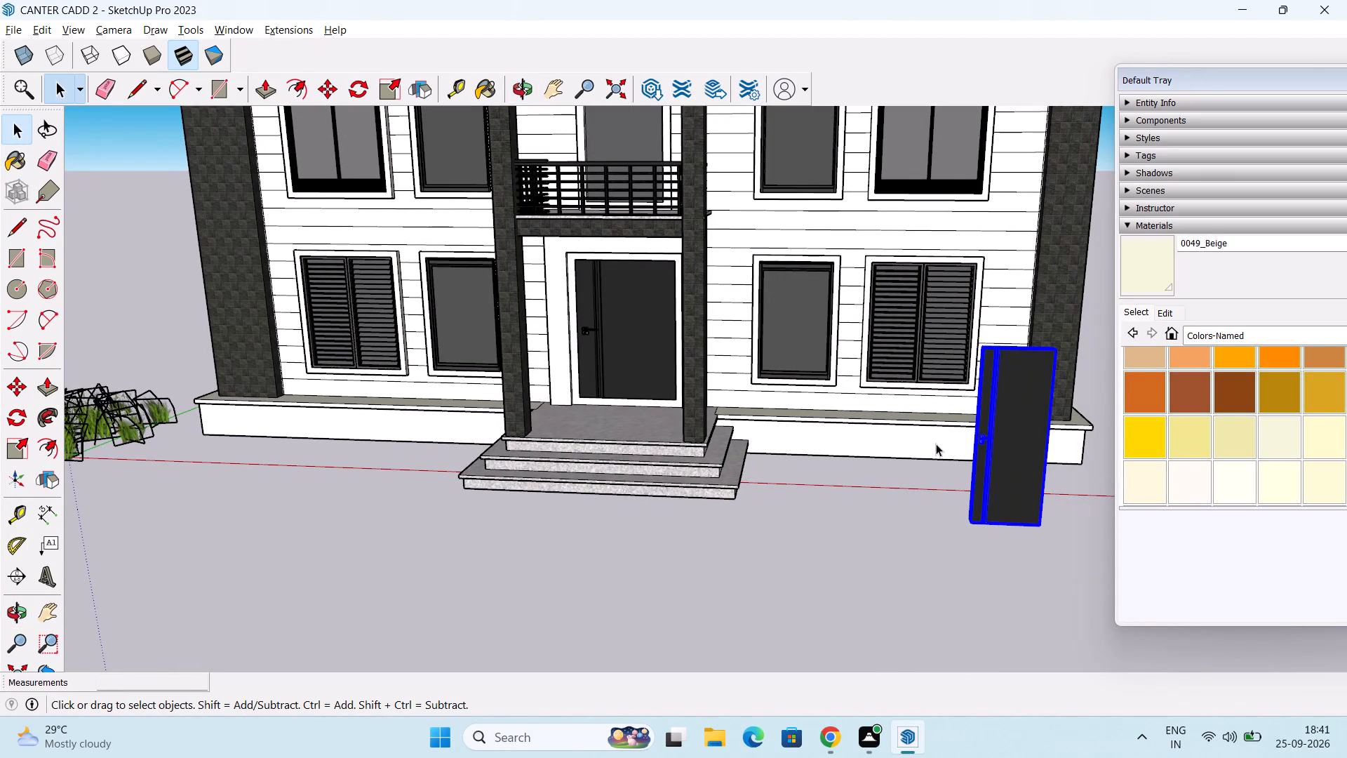
key(alt+Tab)
key(alt+Tab)
key(alt+Tab)
middle_drag(934, 433, 963, 456)
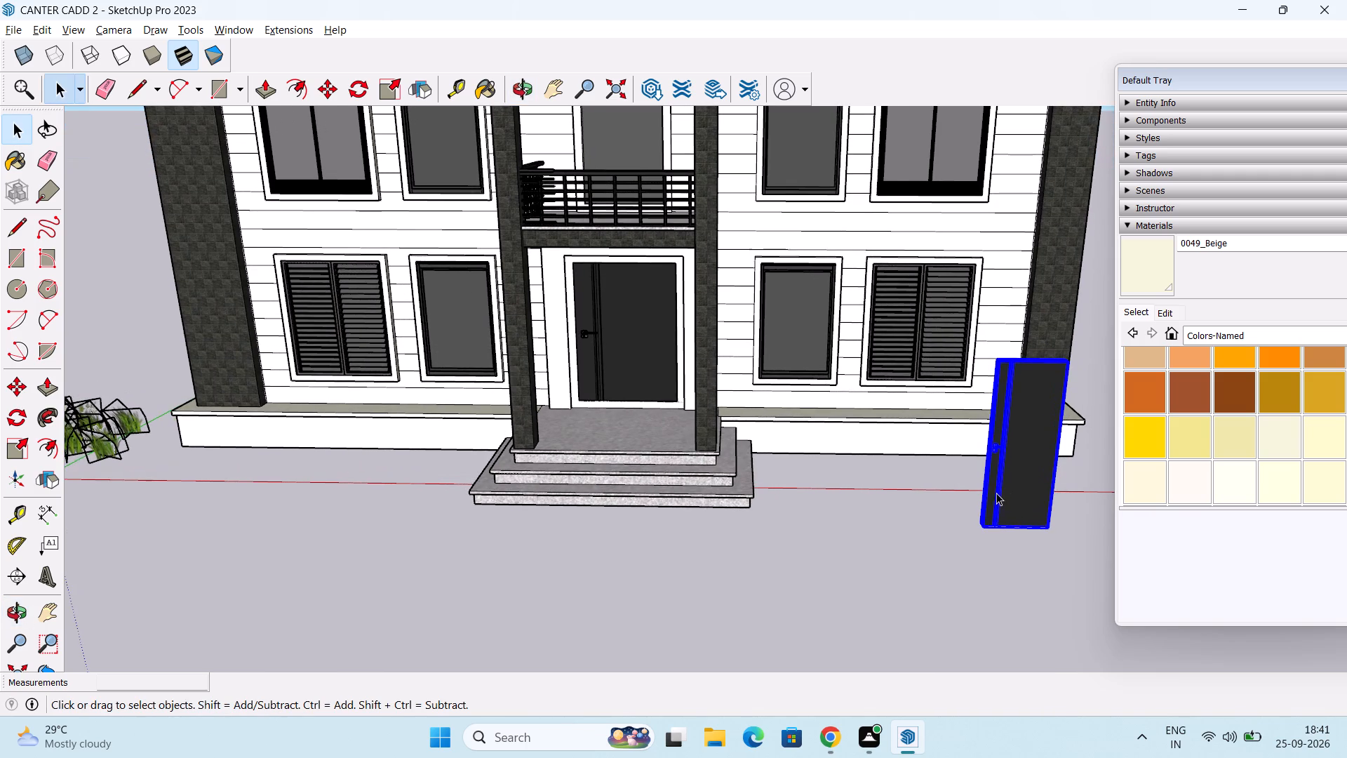
middle_drag(998, 493, 1227, 568)
scroll(1007, 486, up, 10)
middle_drag(982, 415, 1044, 413)
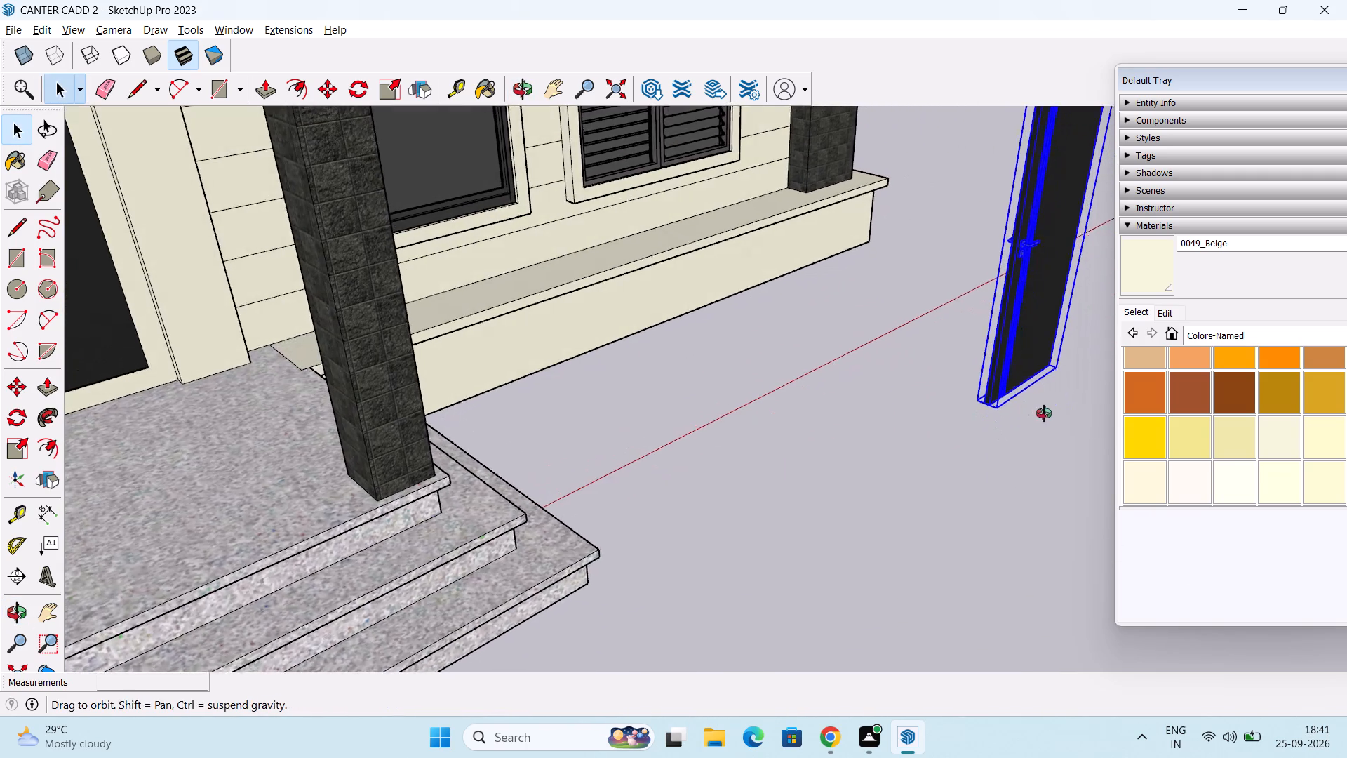
middle_drag(1044, 413, 1045, 413)
scroll(1012, 407, up, 9)
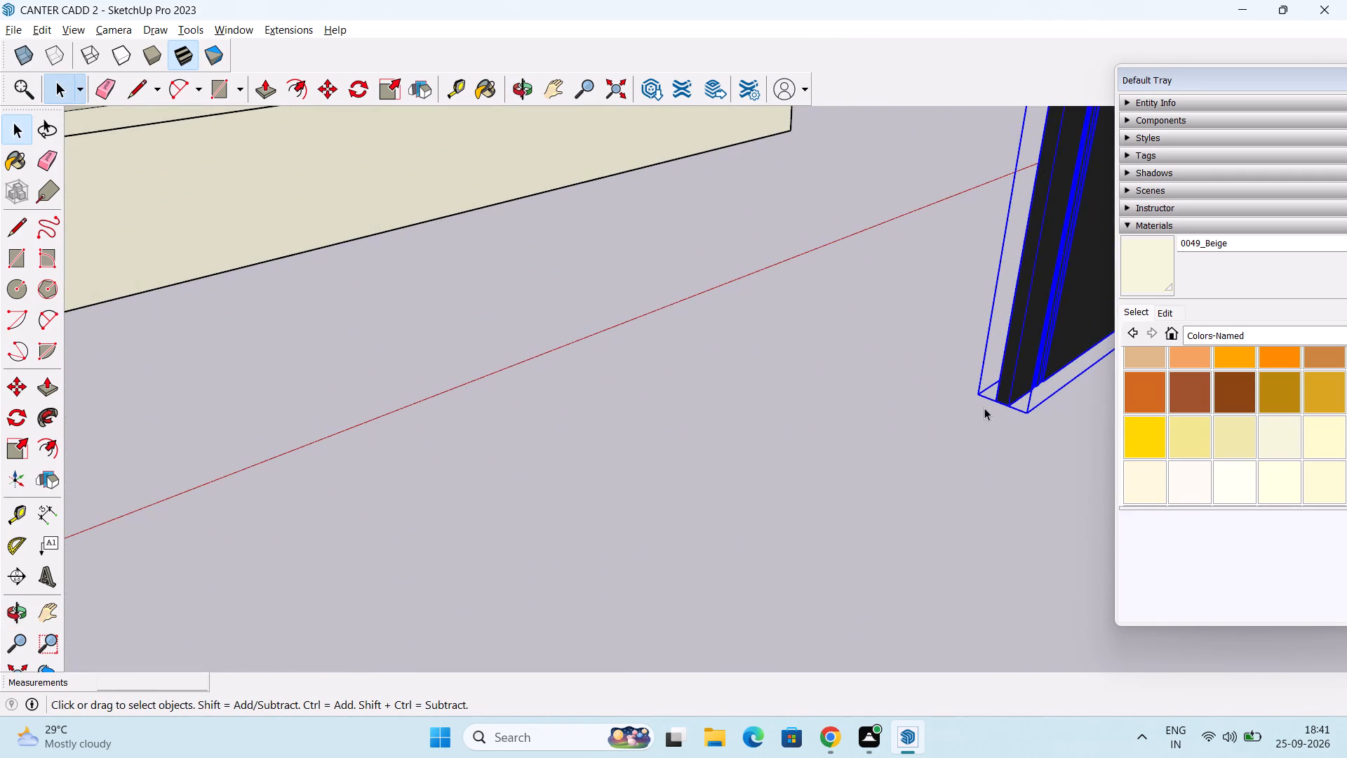
key(m)
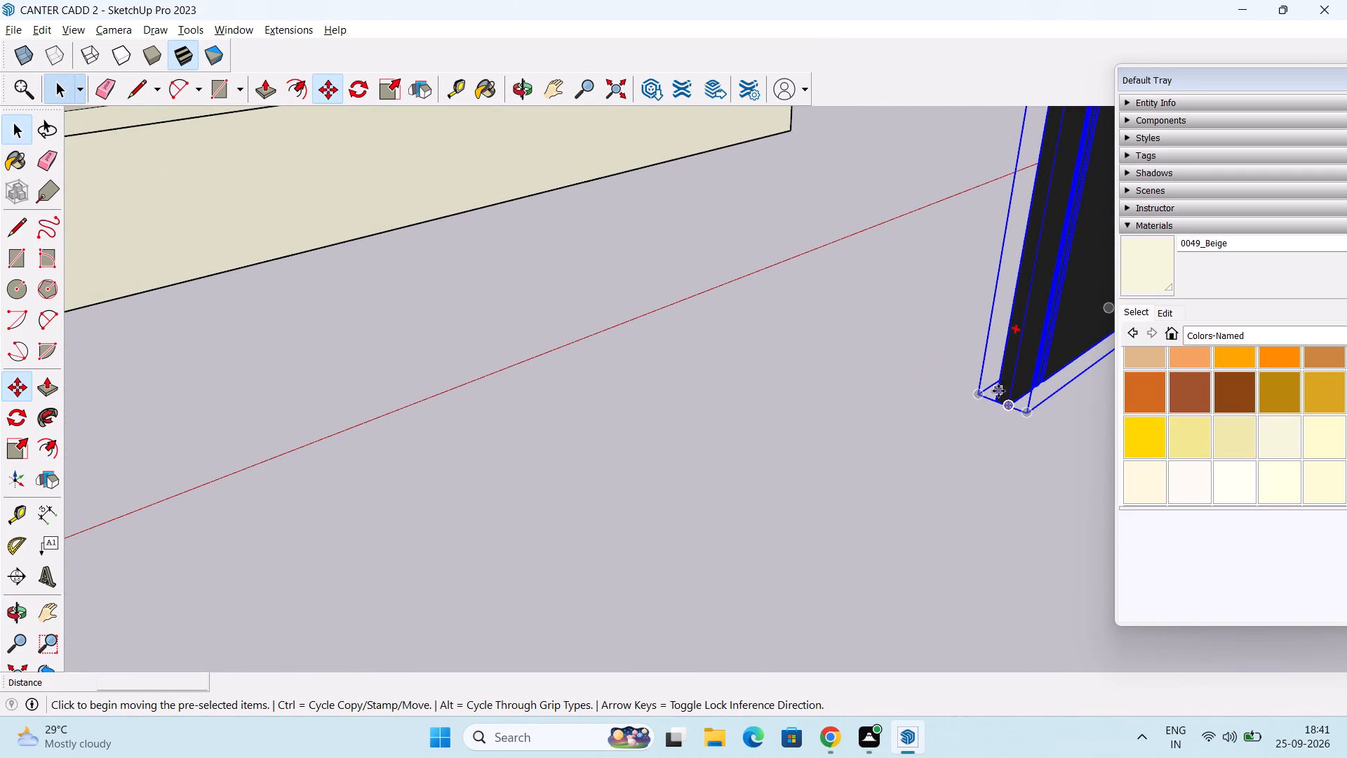
click(996, 401)
scroll(354, 313, down, 3)
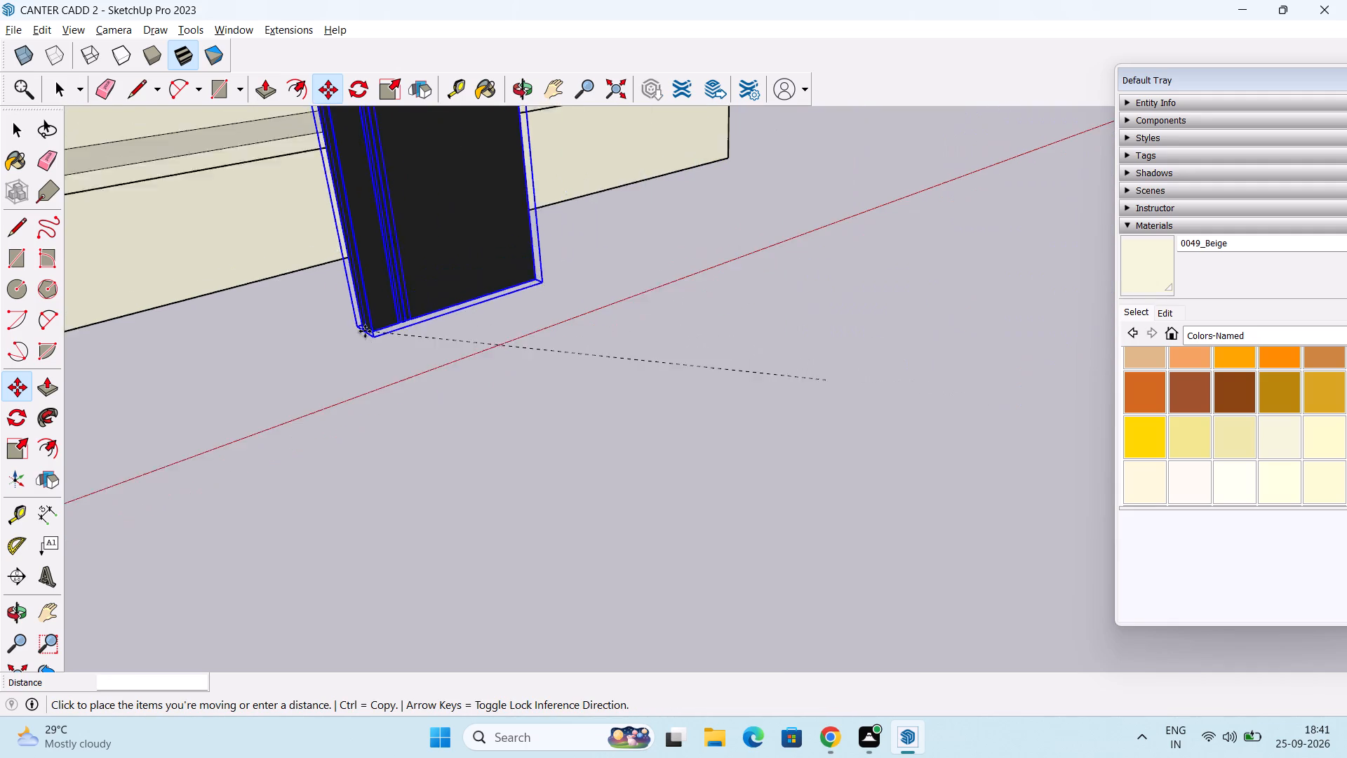
scroll(365, 331, down, 7)
middle_drag(366, 293, 806, 703)
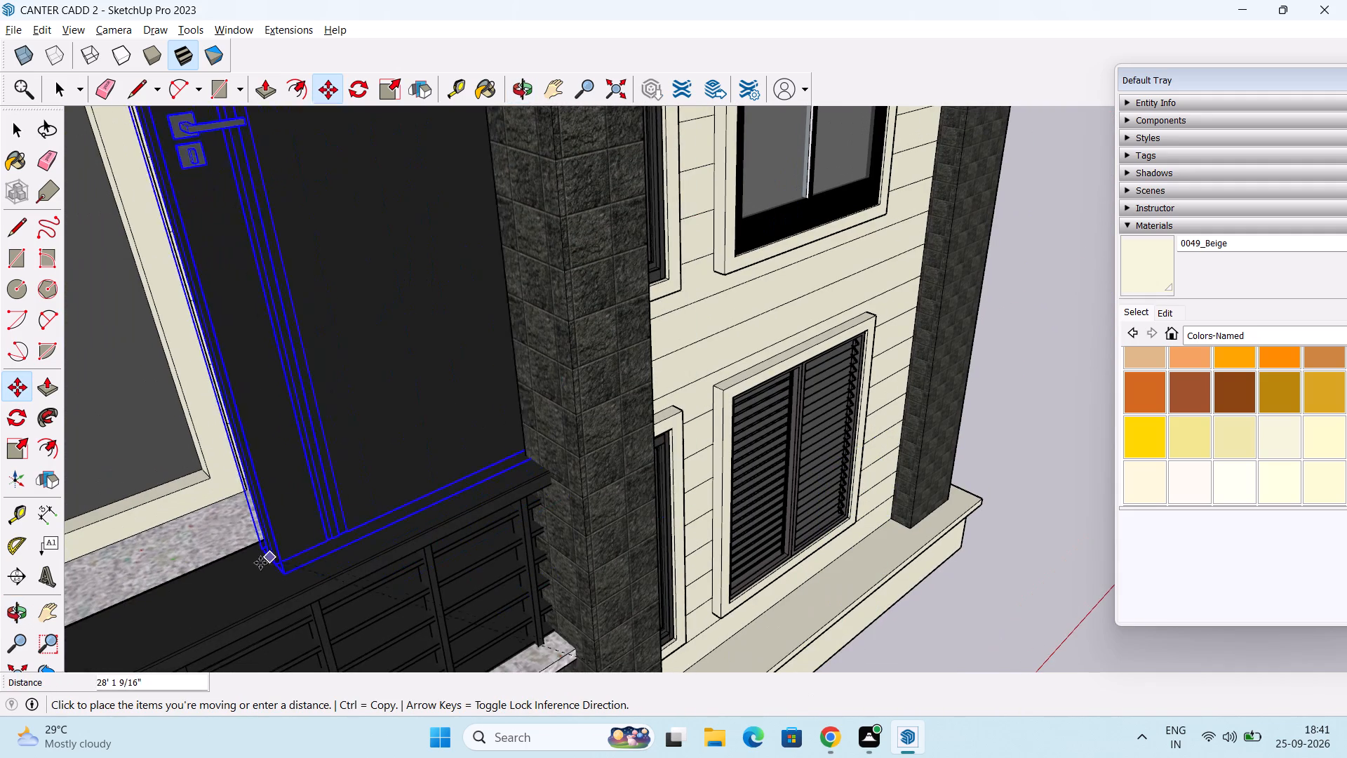
shift+middle_drag(200, 526, 563, 399)
scroll(360, 433, up, 5)
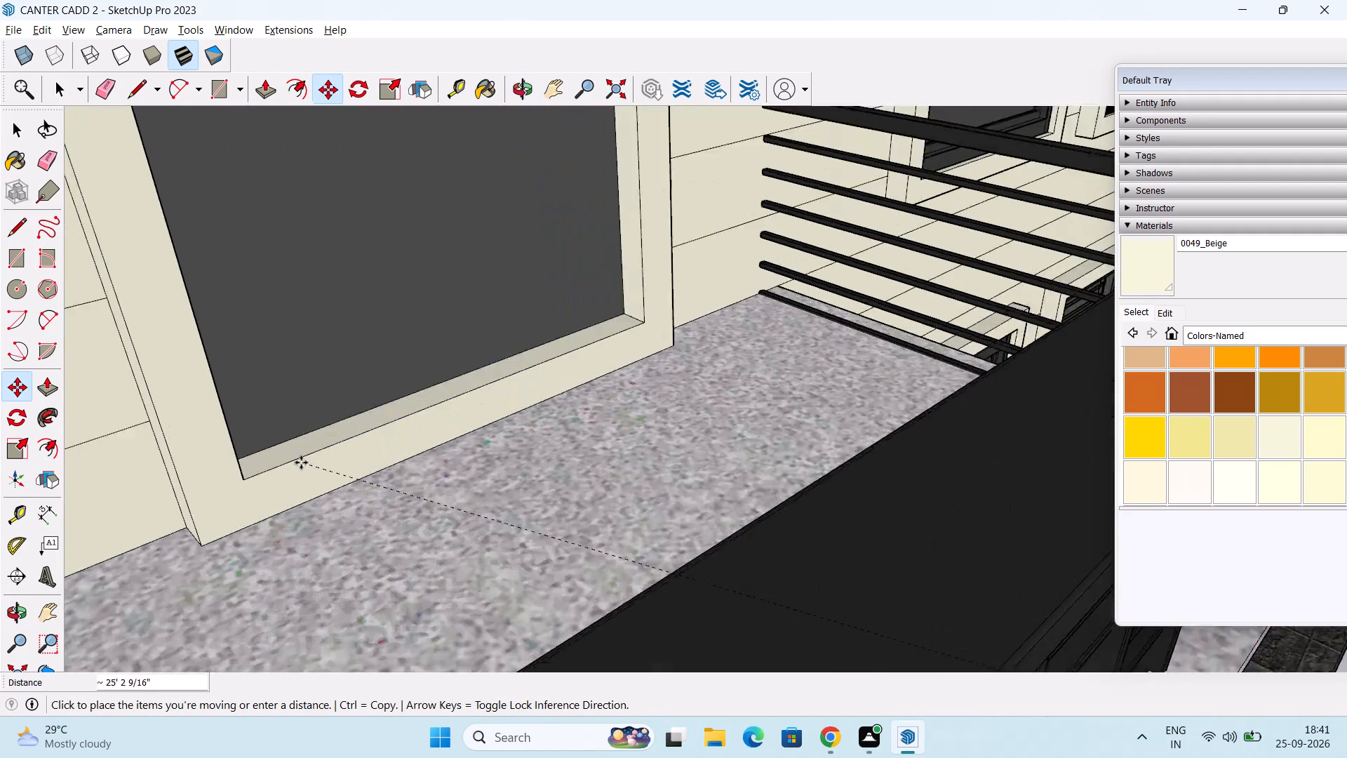
scroll(301, 463, up, 12)
middle_drag(243, 467, 116, 550)
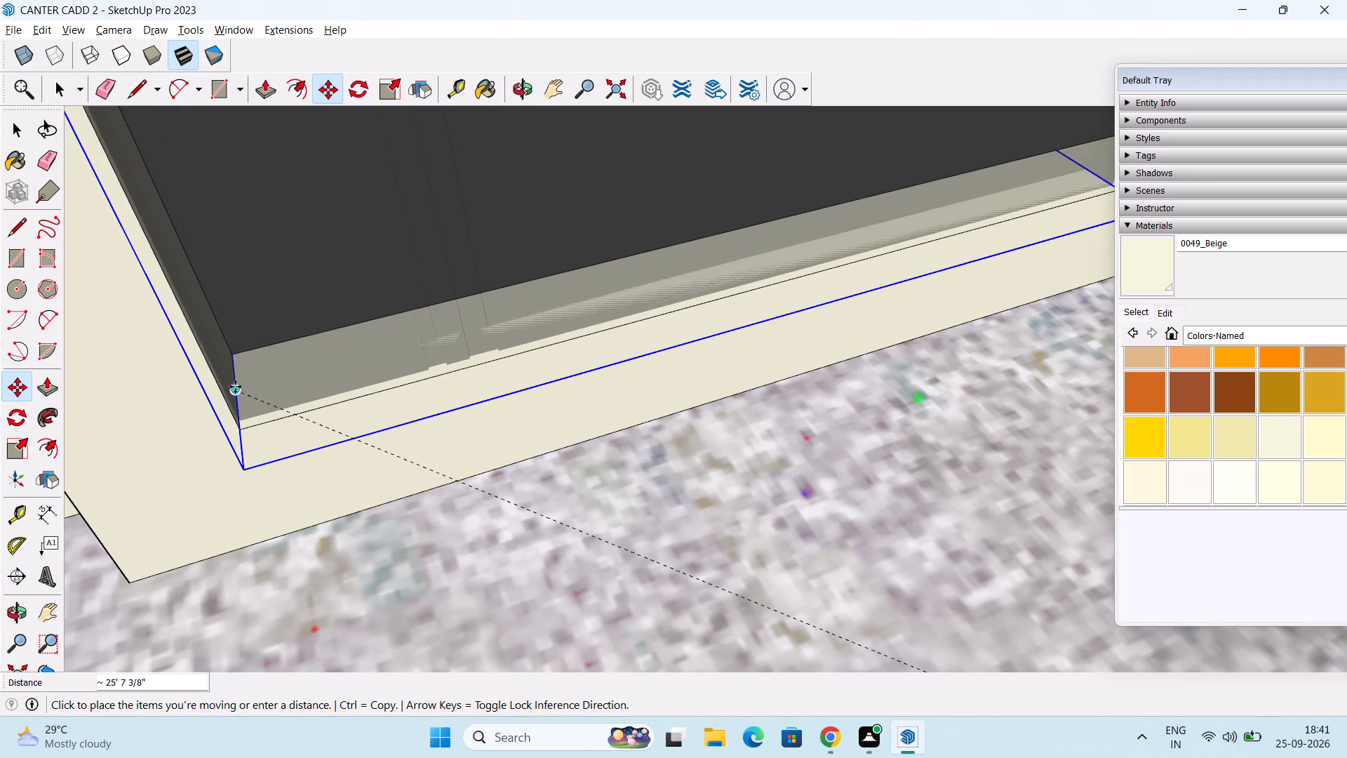
click(235, 387)
Examine how the placed door sits in the balcony frame at its lower corner, along the side and under the porch roof.
scroll(250, 407, down, 2)
middle_drag(256, 416, 279, 520)
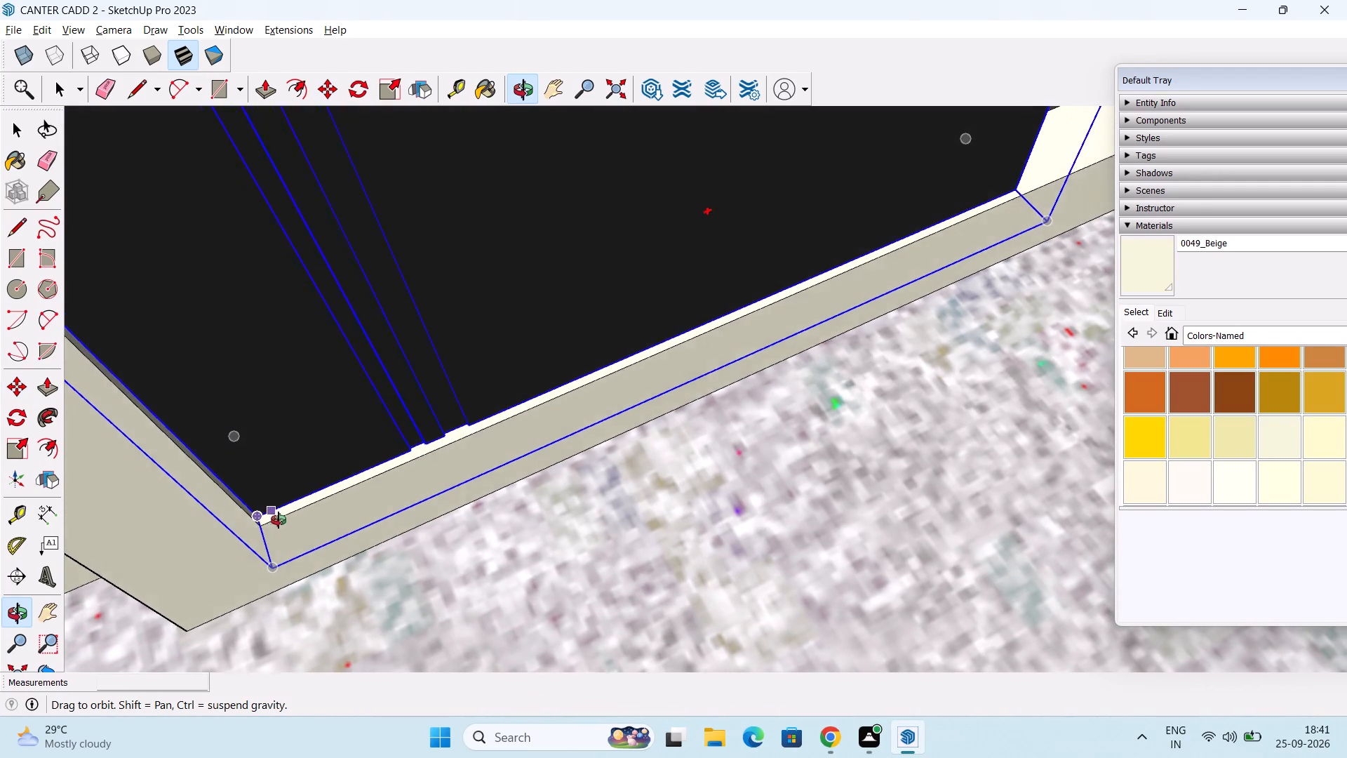
middle_drag(279, 520, 279, 521)
scroll(286, 511, down, 11)
middle_drag(454, 389, 454, 303)
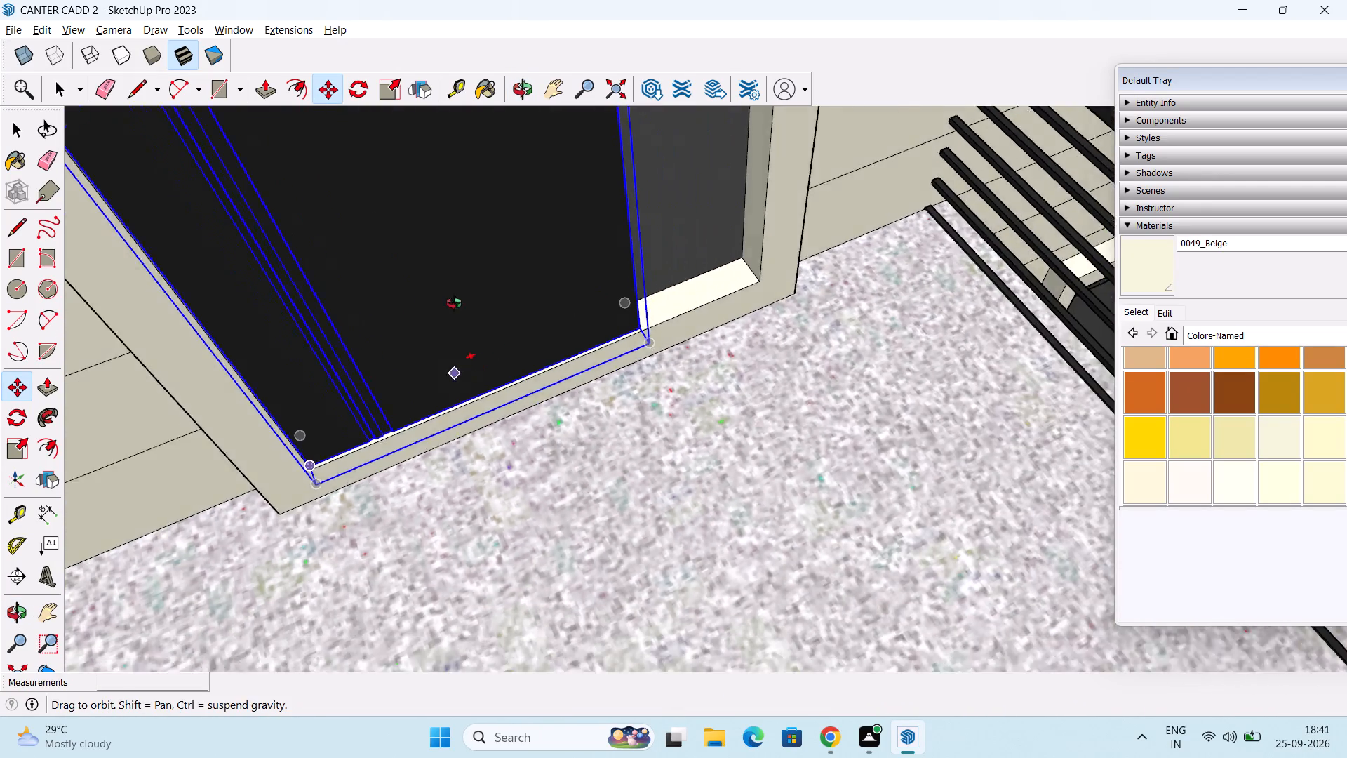
middle_drag(454, 303, 453, 166)
middle_drag(457, 203, 436, 328)
scroll(438, 314, down, 9)
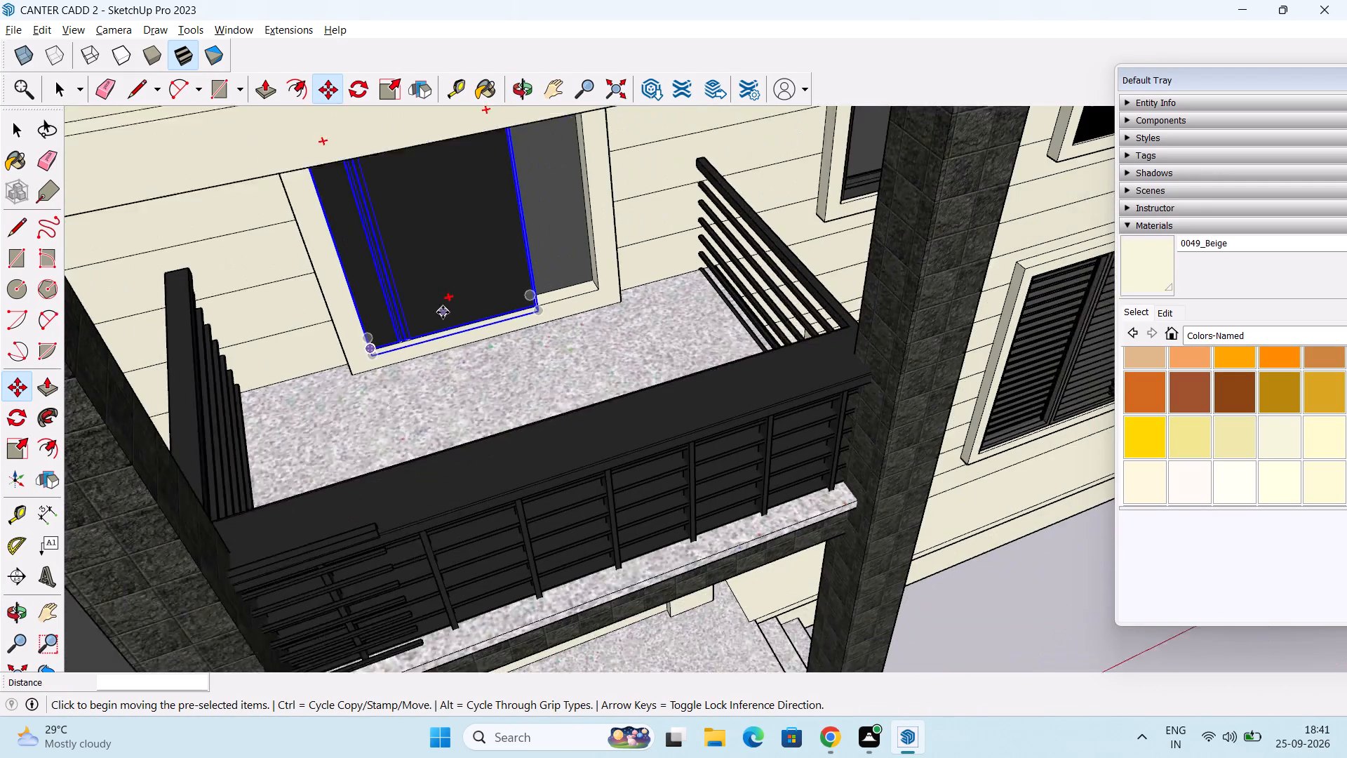
shift+middle_drag(465, 287, 468, 479)
middle_drag(471, 531, 471, 532)
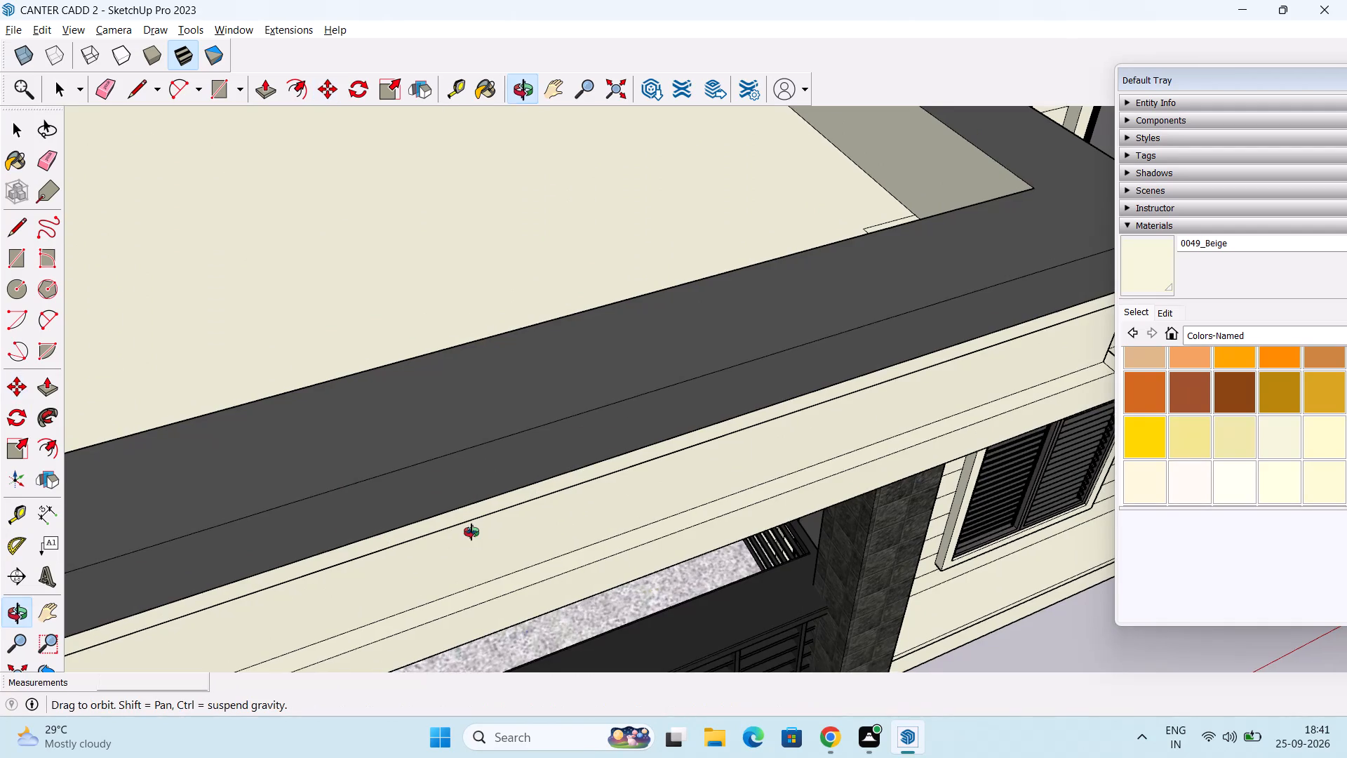
middle_drag(471, 532, 360, 390)
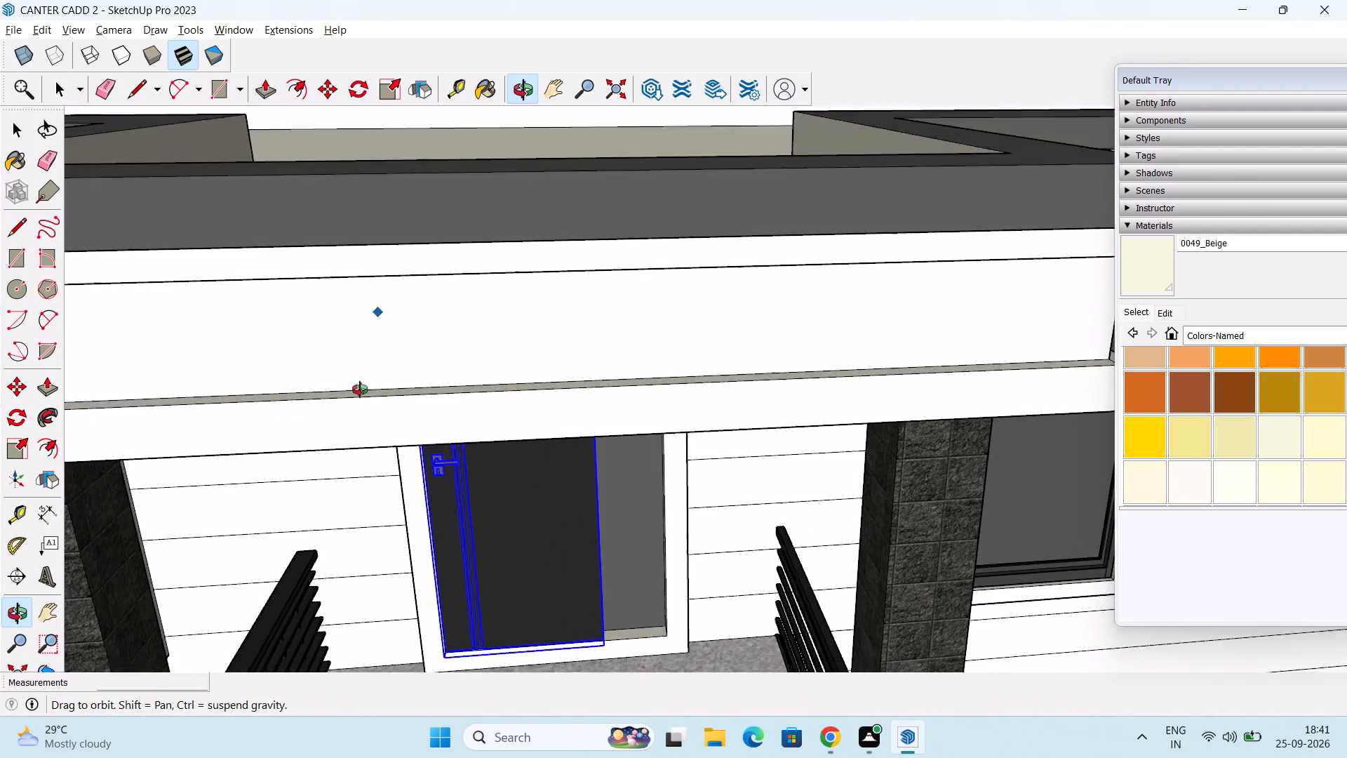
middle_drag(360, 390, 350, 445)
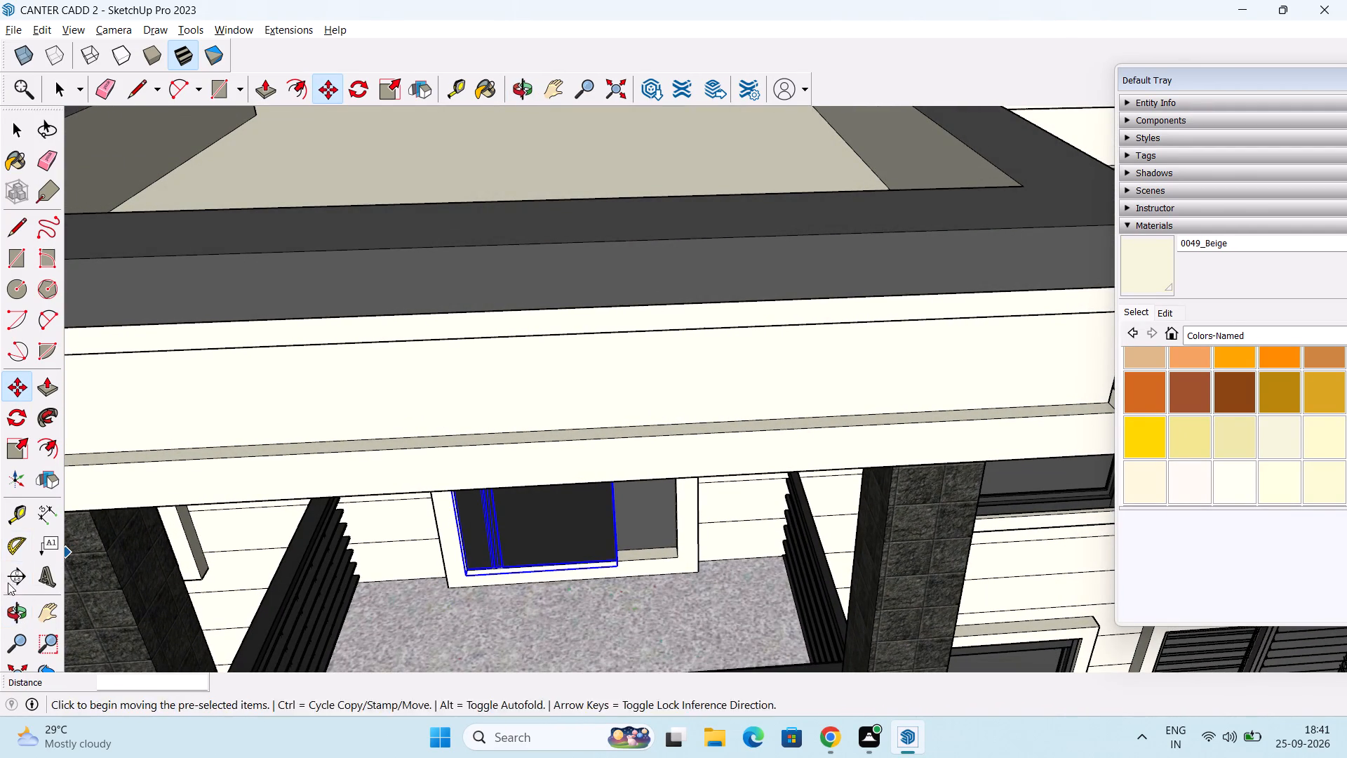
Scale the balcony door's height from its top down to 0.13 so its upper edge drops below the porch roof.
click(8, 449)
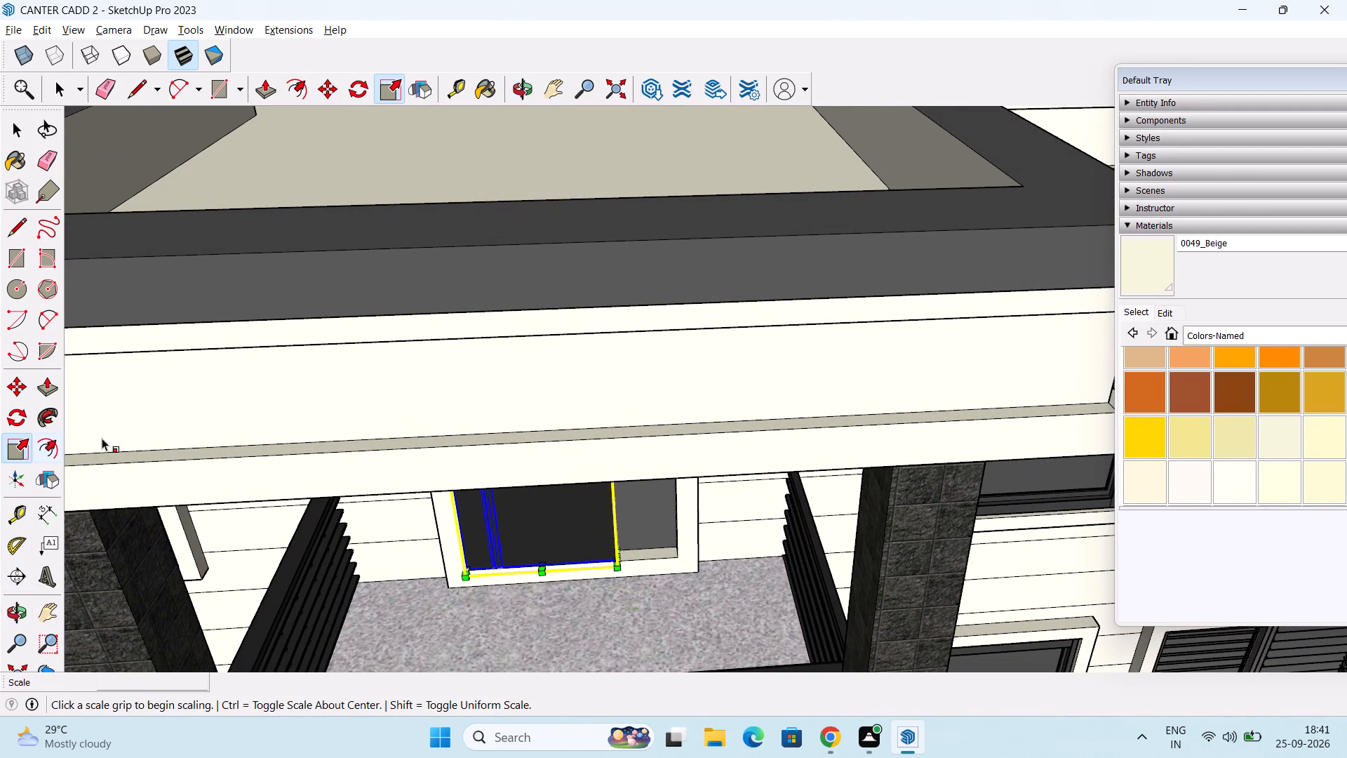
scroll(460, 441, down, 6)
middle_drag(477, 459, 514, 218)
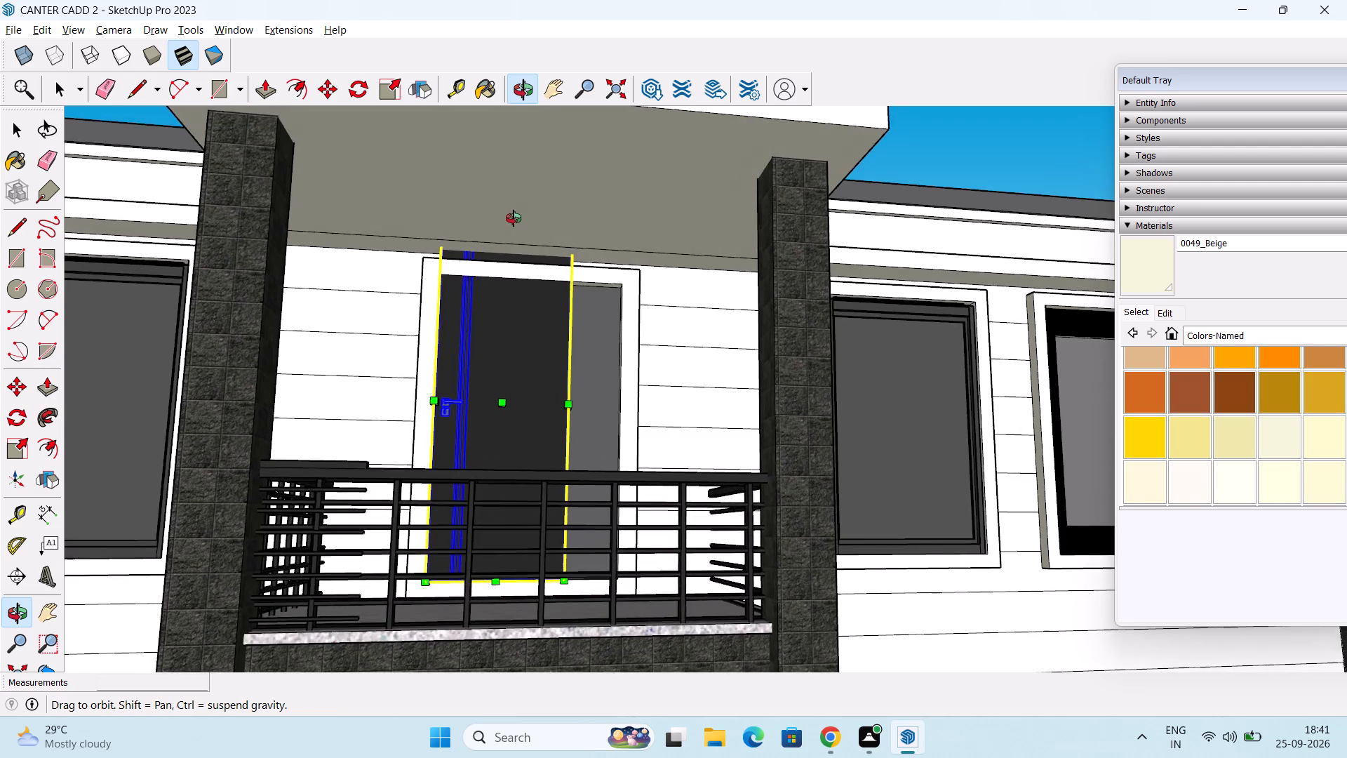
middle_drag(514, 218, 442, 424)
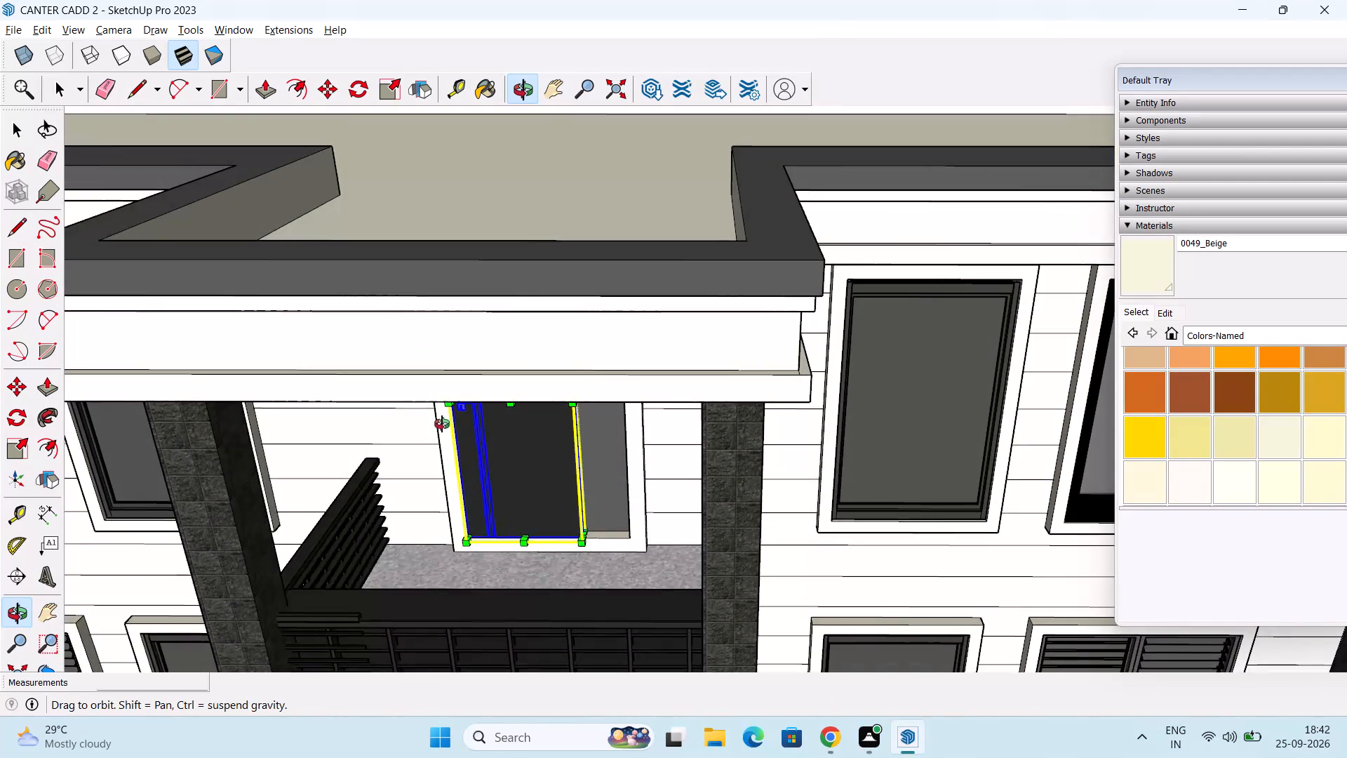
middle_drag(442, 424, 423, 269)
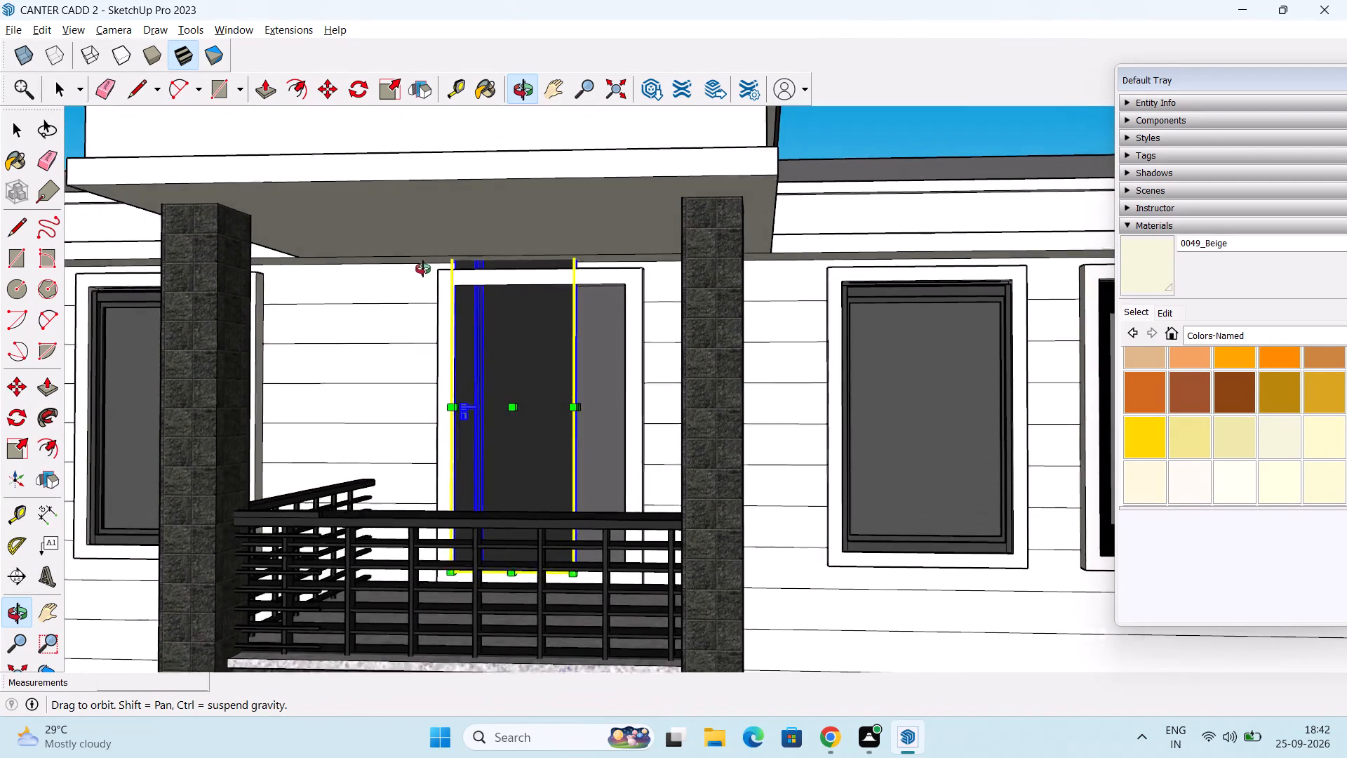
middle_drag(423, 269, 425, 267)
scroll(457, 267, up, 11)
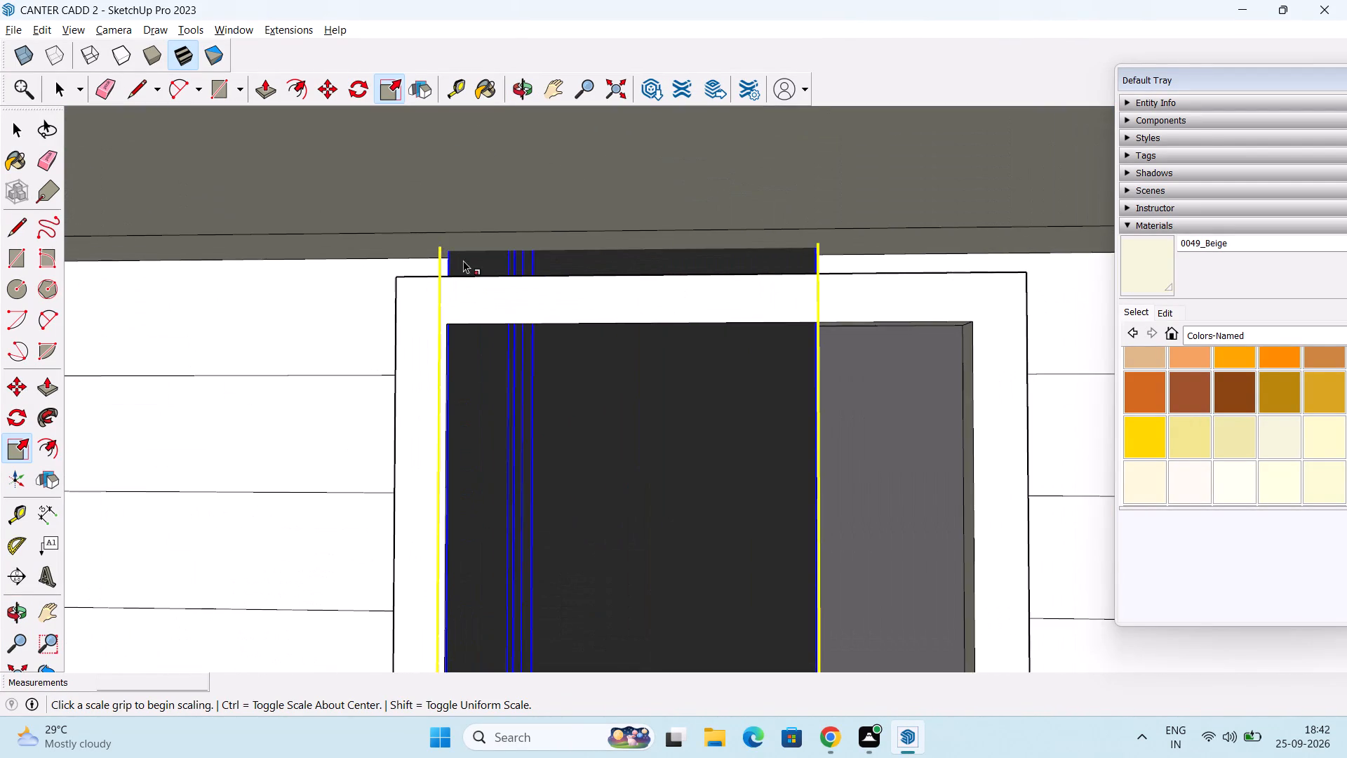
scroll(532, 264, down, 13)
middle_drag(549, 284, 555, 379)
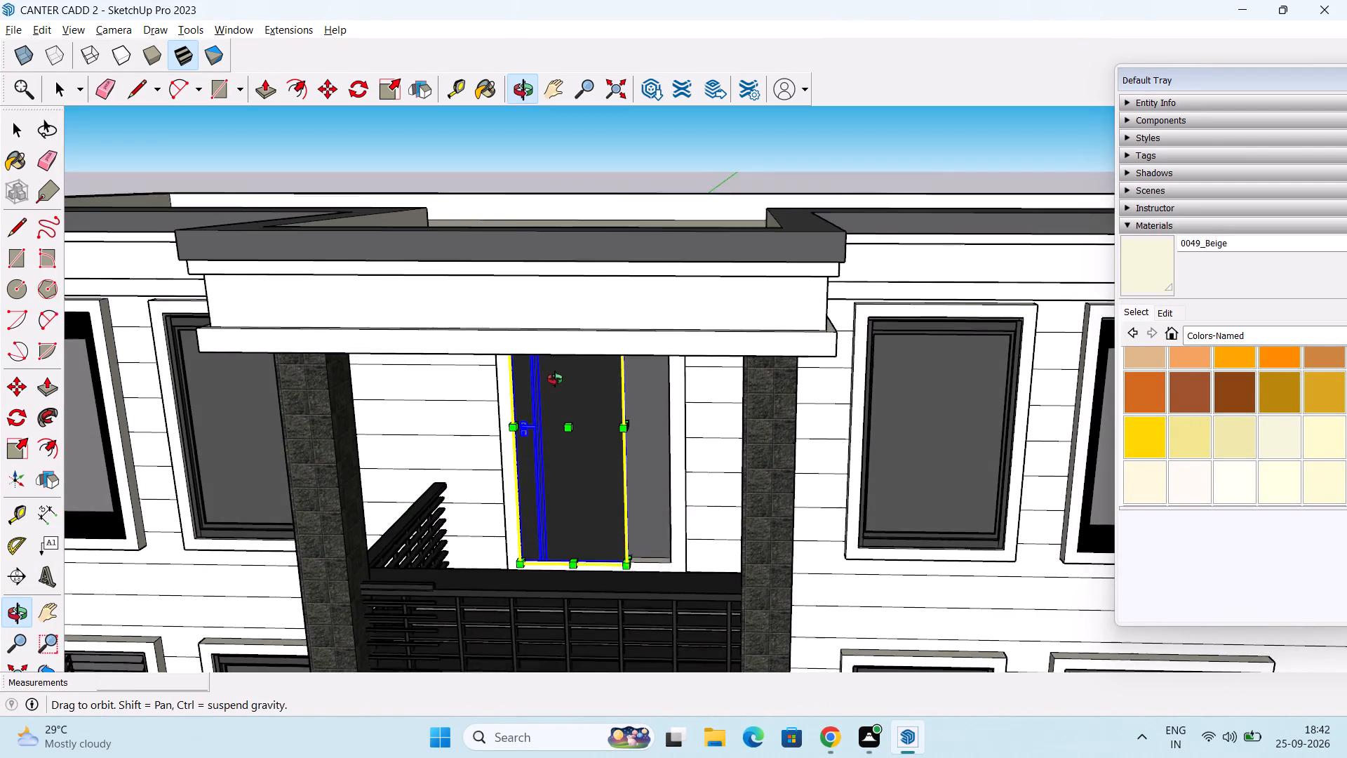
middle_drag(555, 379, 570, 481)
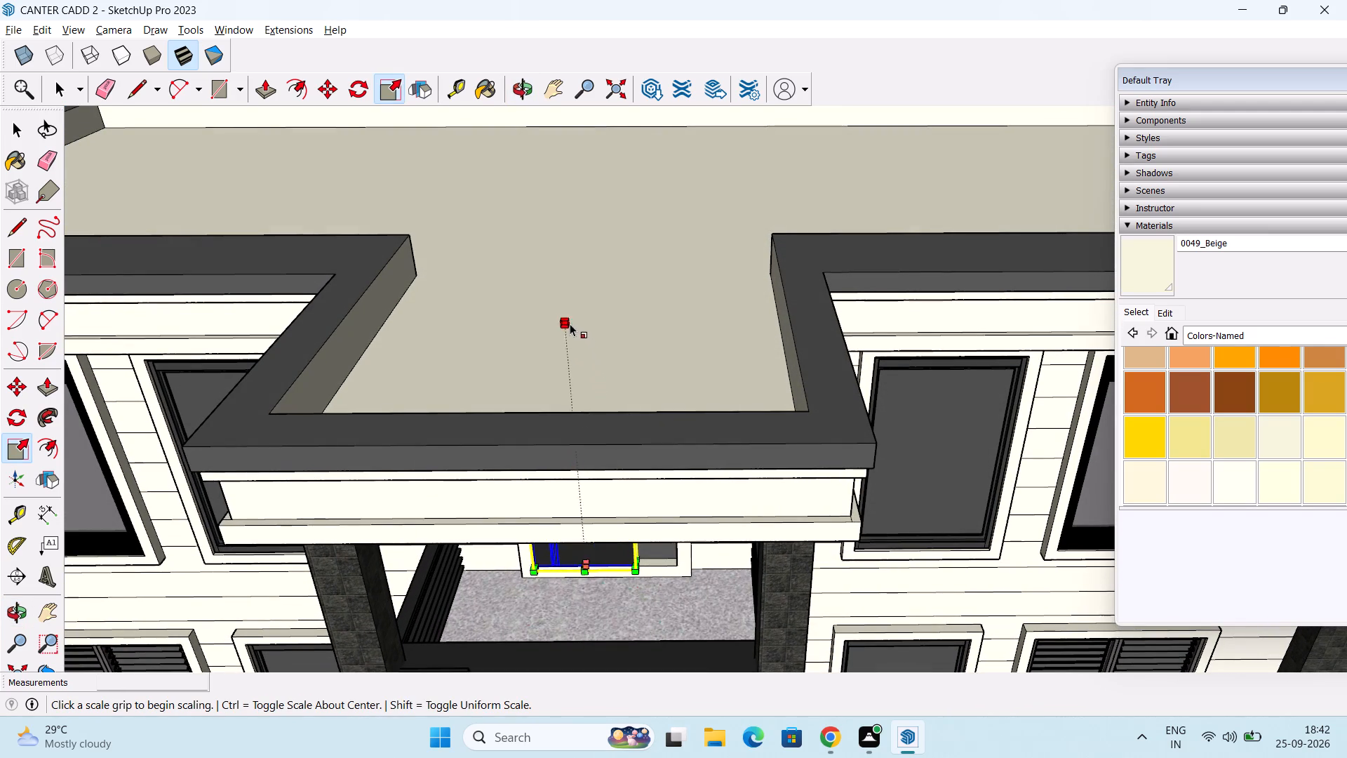
drag(564, 320, 565, 348)
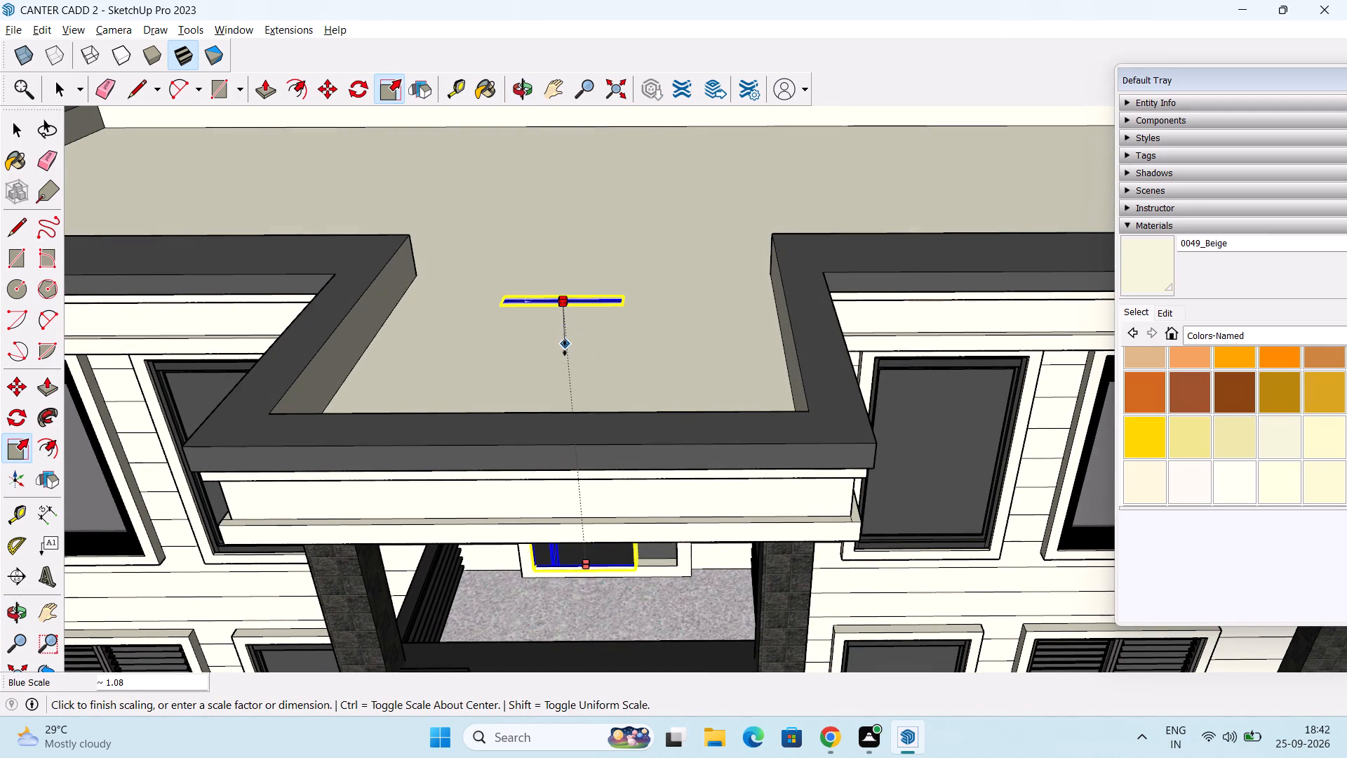
drag(565, 348, 592, 506)
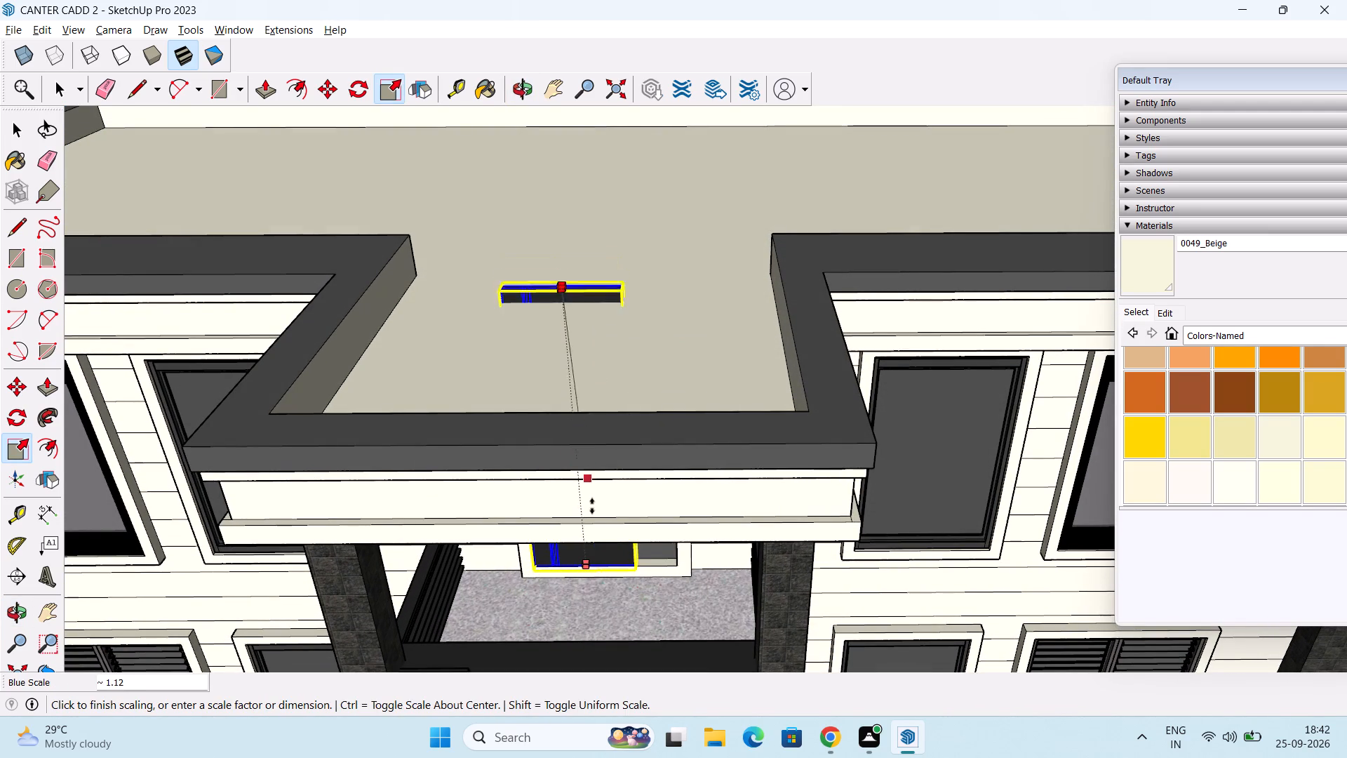
drag(592, 506, 595, 536)
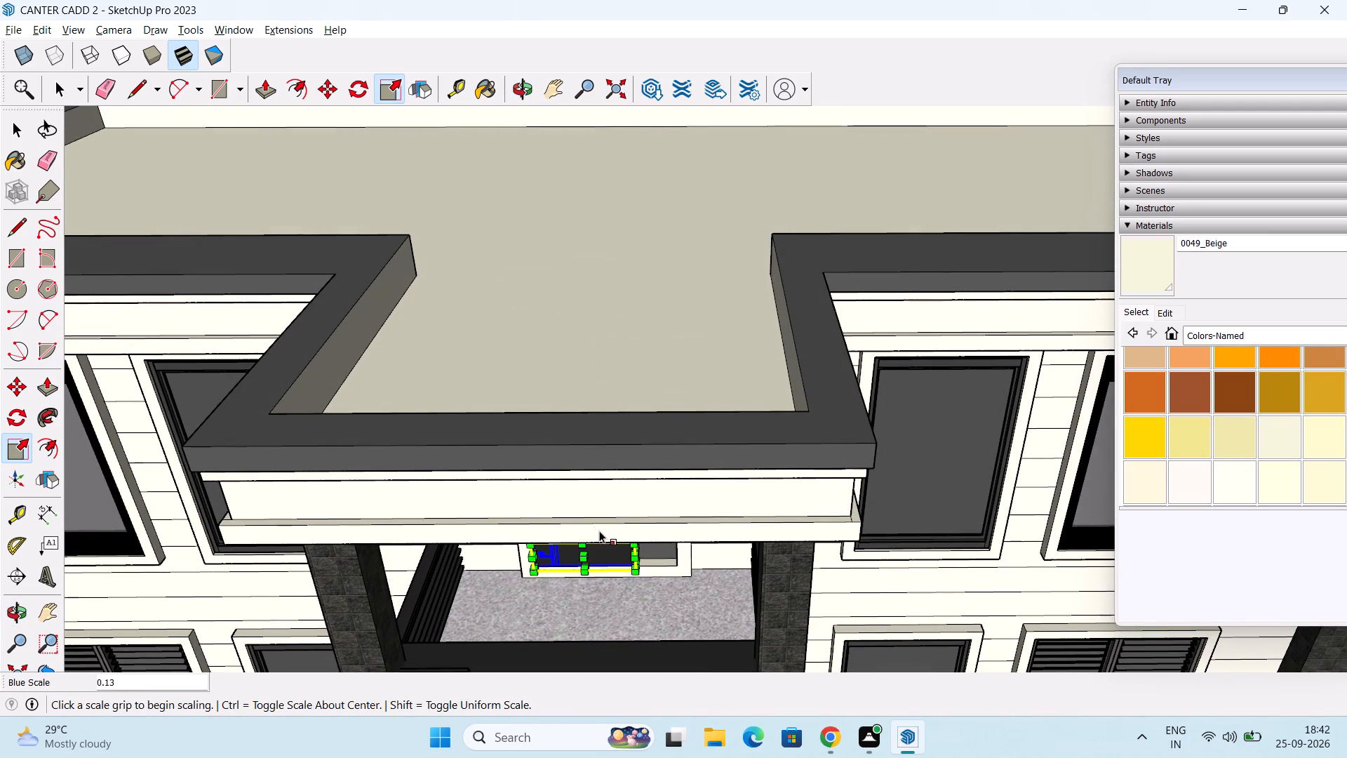
Scale the shortened balcony door upward by about 6.74 so its top meets the upper edge of the frame opening.
middle_drag(599, 531, 614, 354)
scroll(577, 509, up, 4)
middle_drag(577, 519, 565, 529)
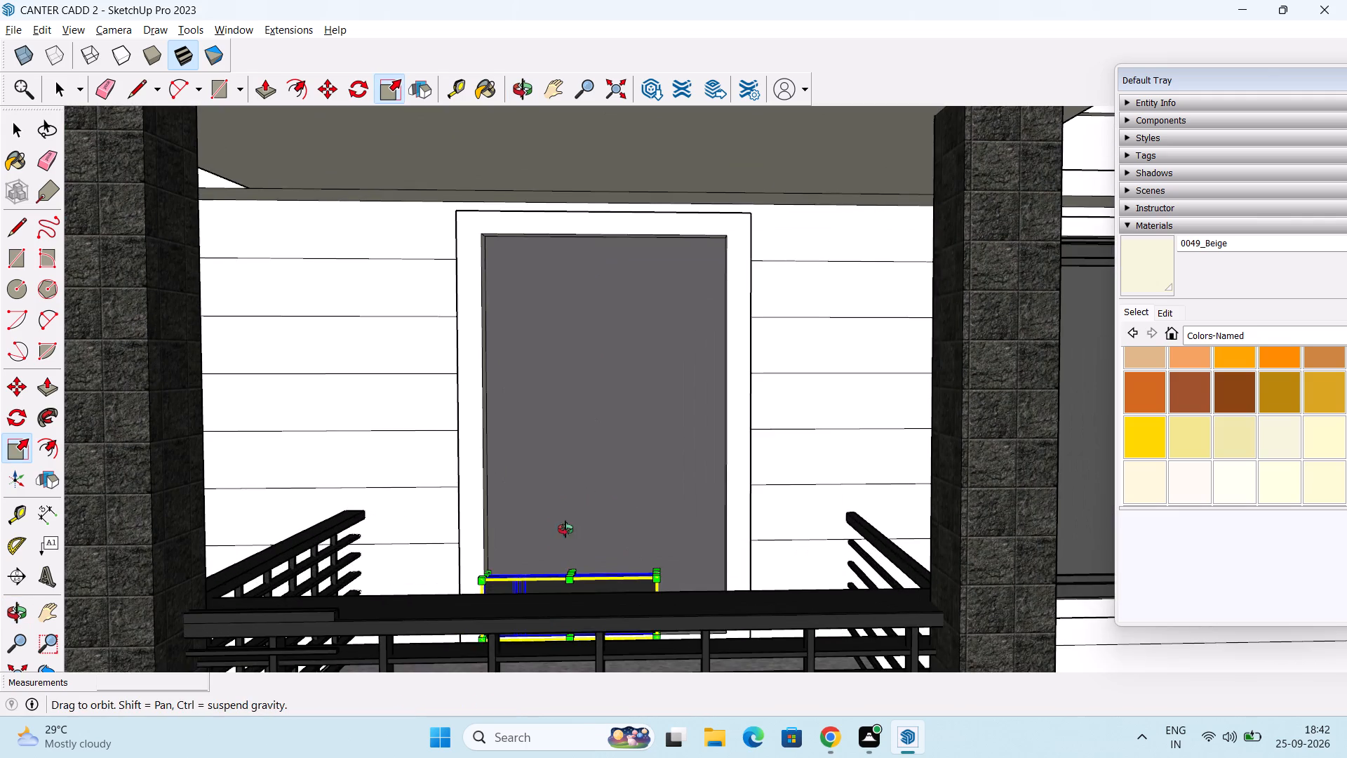
middle_drag(565, 529, 541, 553)
scroll(561, 558, up, 3)
middle_drag(570, 538, 566, 587)
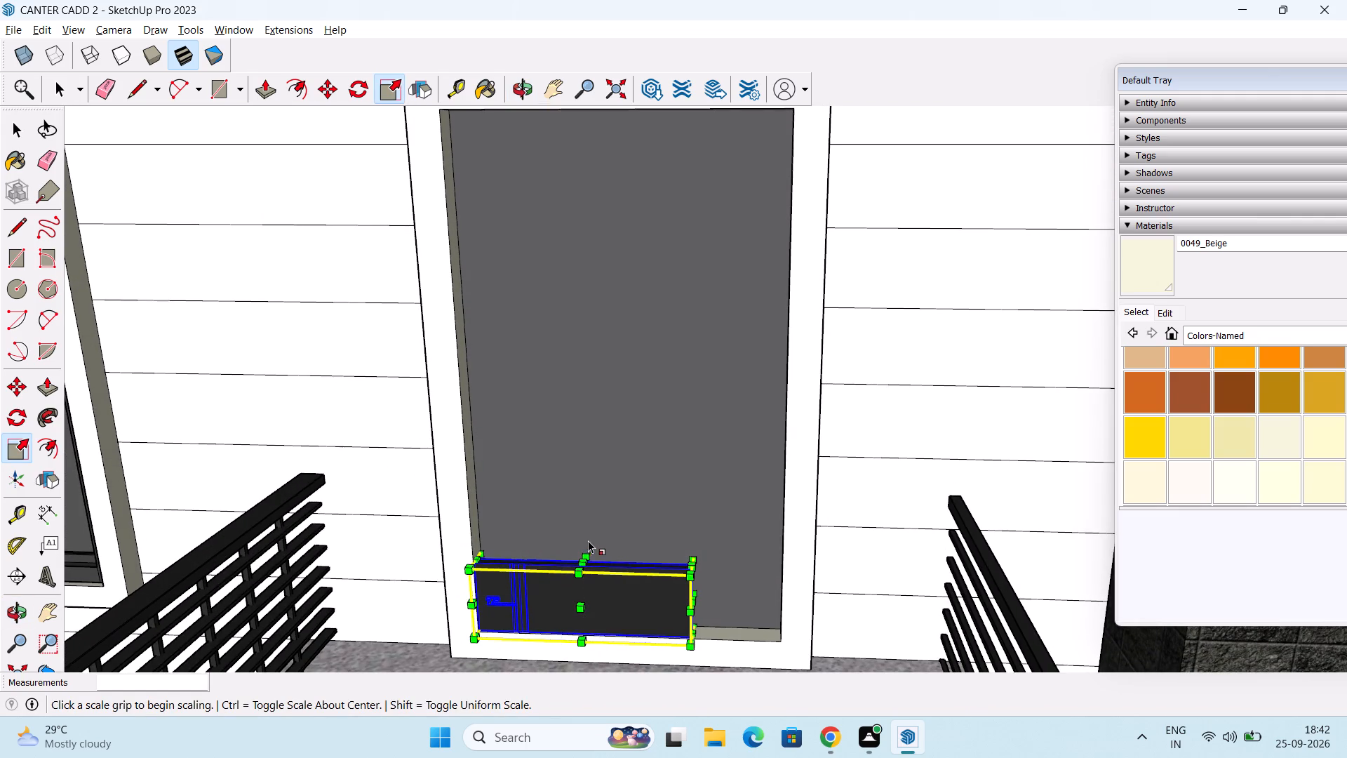
middle_drag(601, 503, 608, 533)
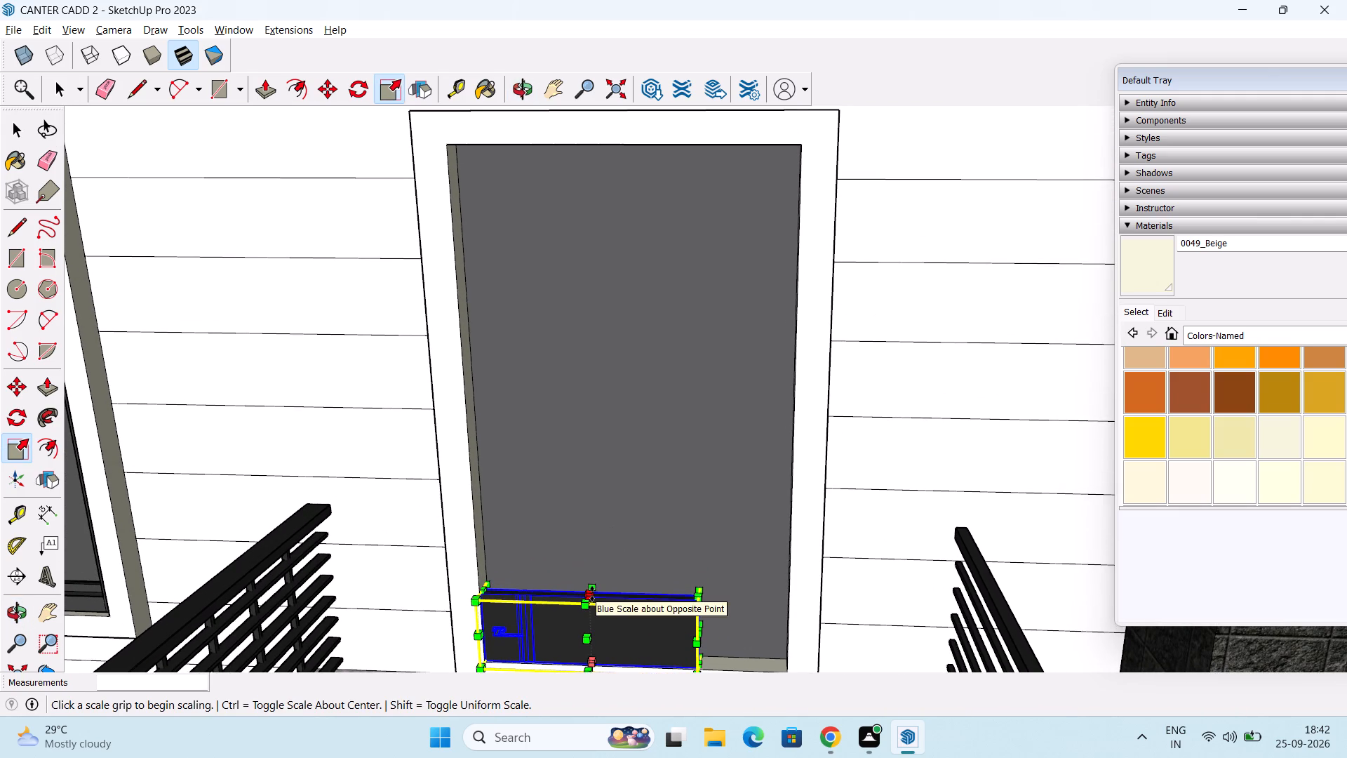
drag(592, 594, 752, 145)
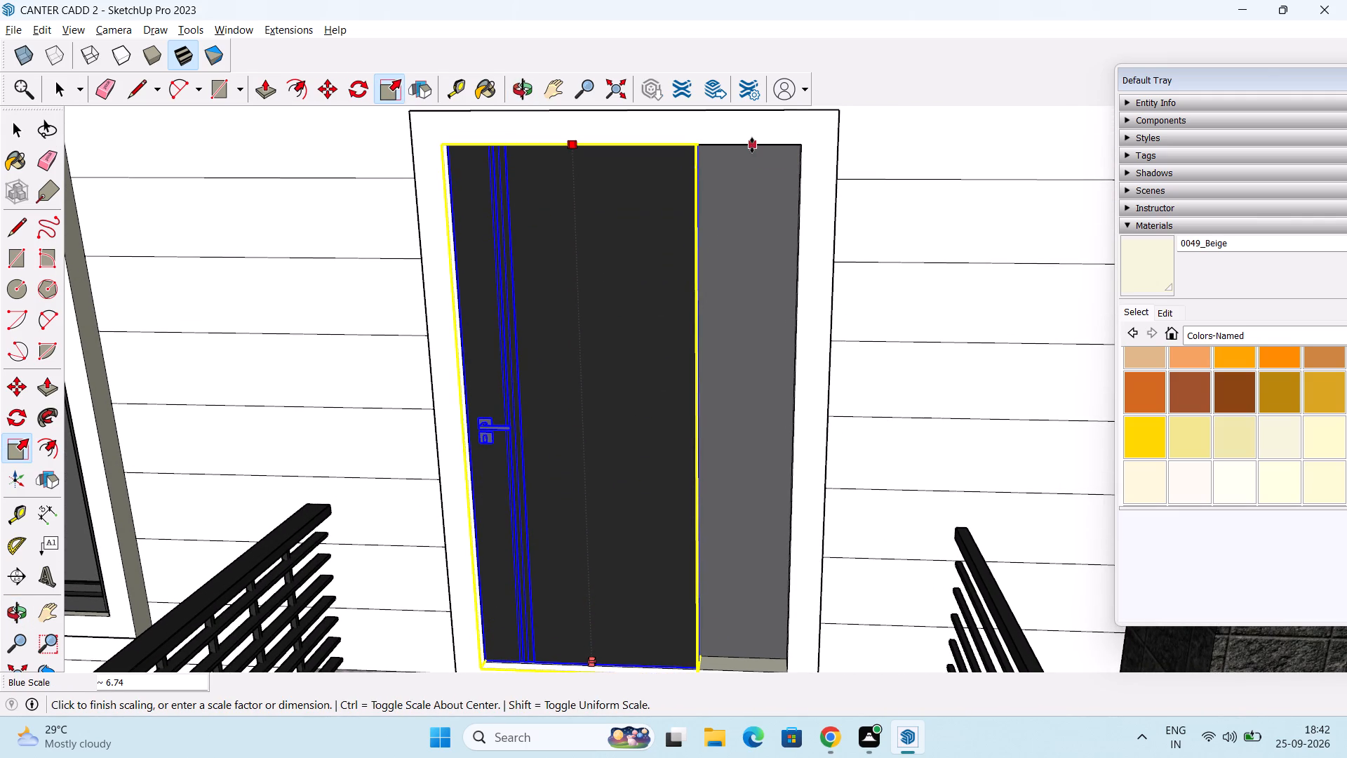
drag(752, 145, 752, 146)
Scale the balcony door along its width to span the full frame opening, and clear the selection.
middle_drag(859, 330, 816, 328)
scroll(732, 439, up, 2)
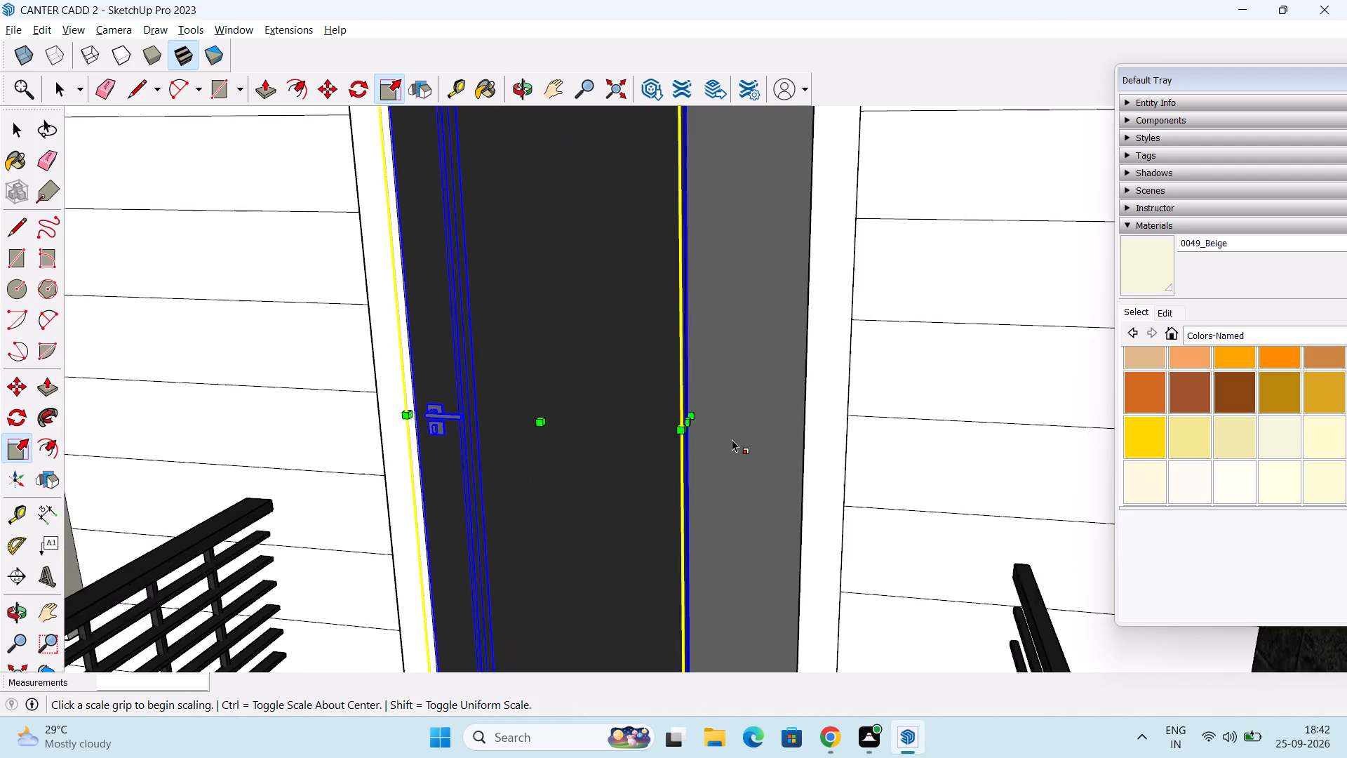
scroll(732, 439, up, 1)
drag(685, 420, 782, 420)
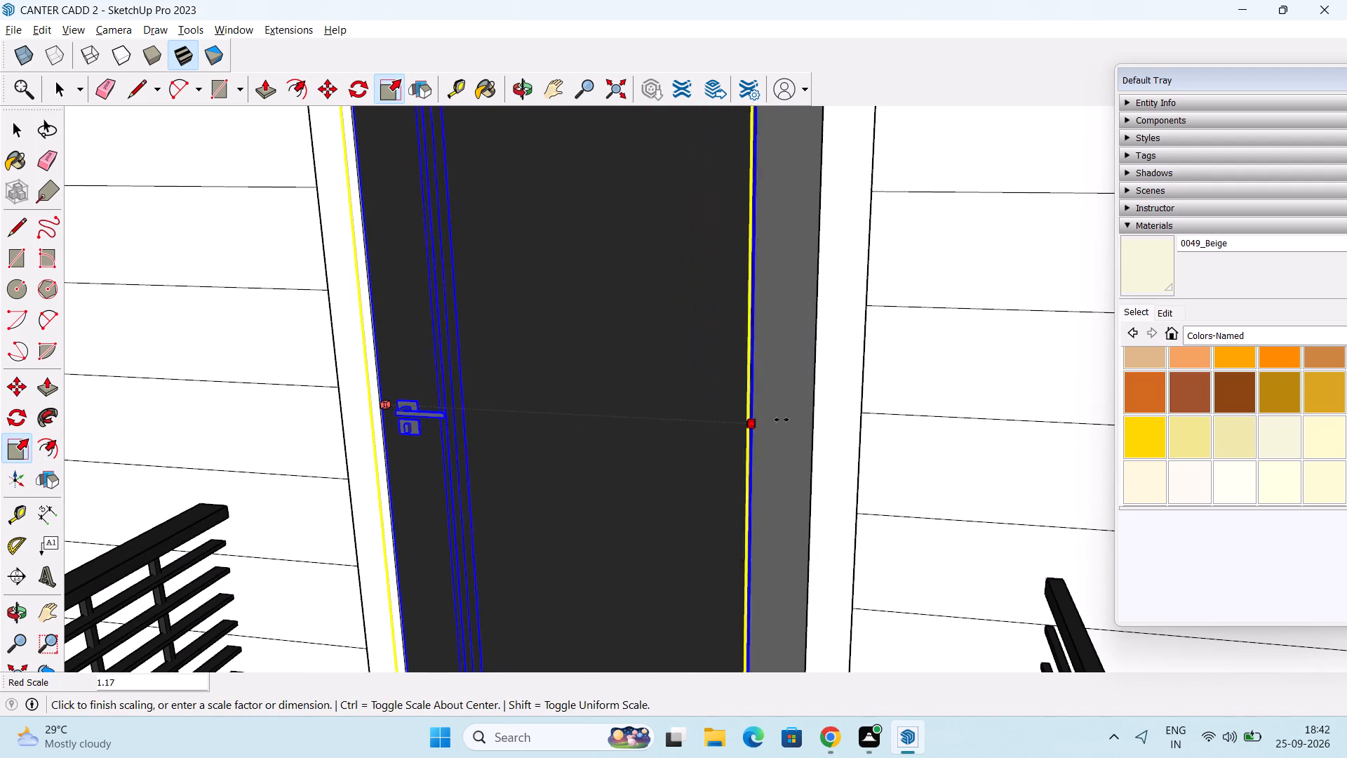
drag(782, 420, 812, 377)
scroll(812, 376, down, 18)
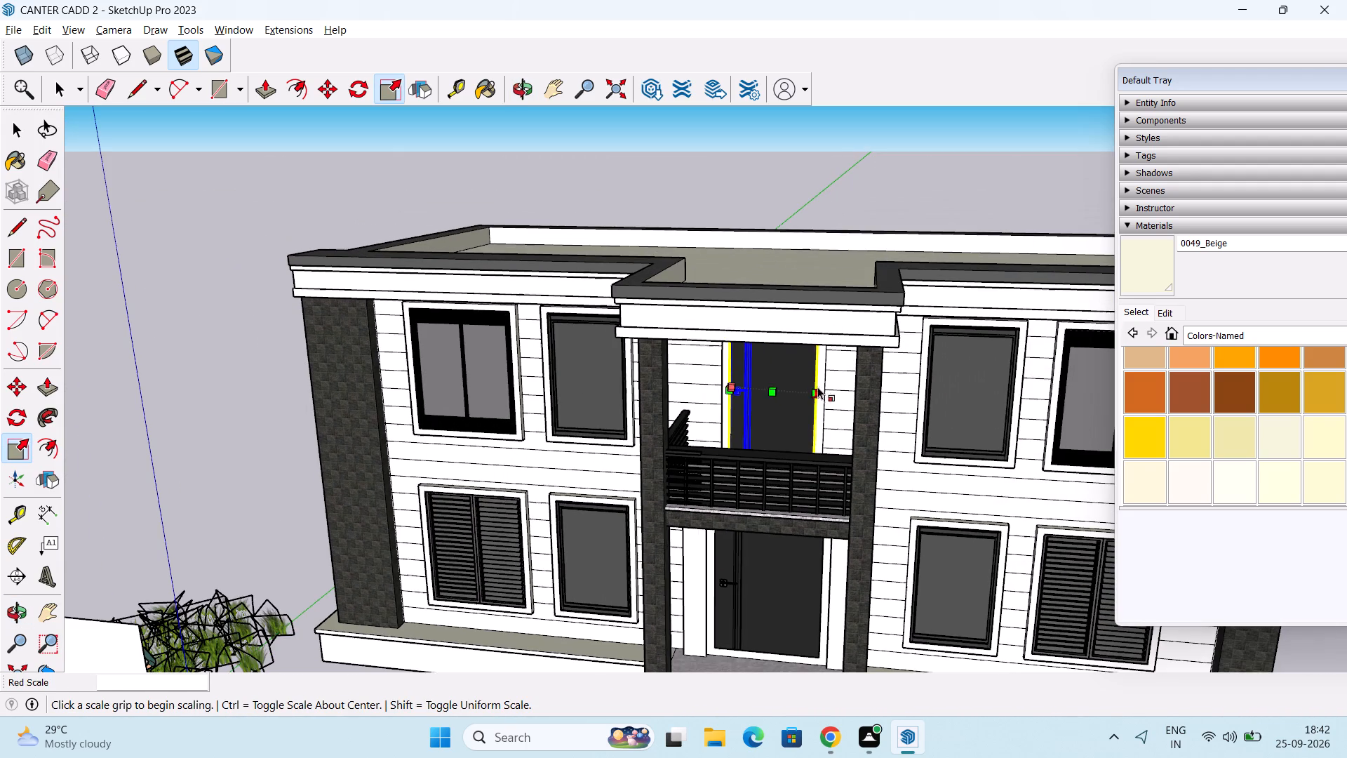
key(space)
click(866, 199)
Examine the house from the front and from an angled distance with both doors in place.
scroll(771, 469, down, 3)
middle_drag(771, 474, 789, 363)
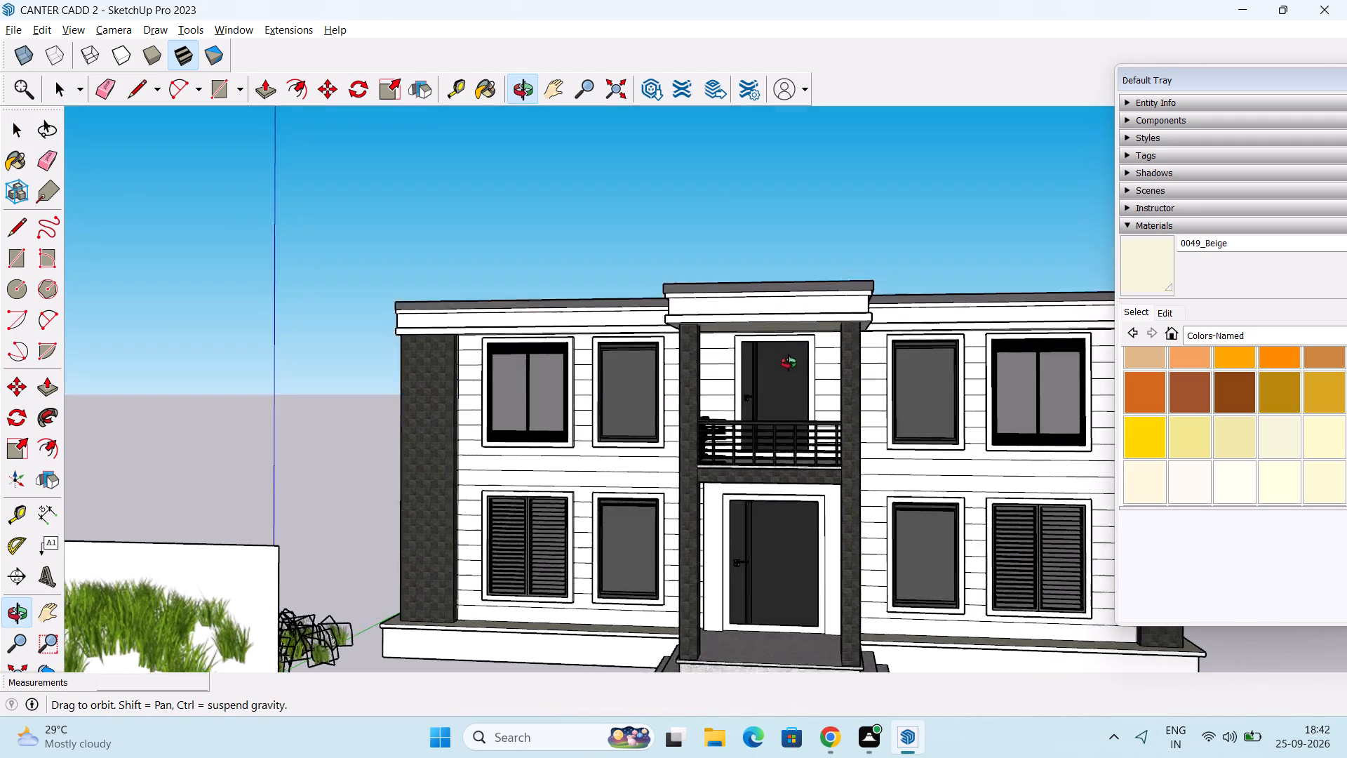
middle_drag(789, 363, 587, 435)
scroll(593, 423, down, 6)
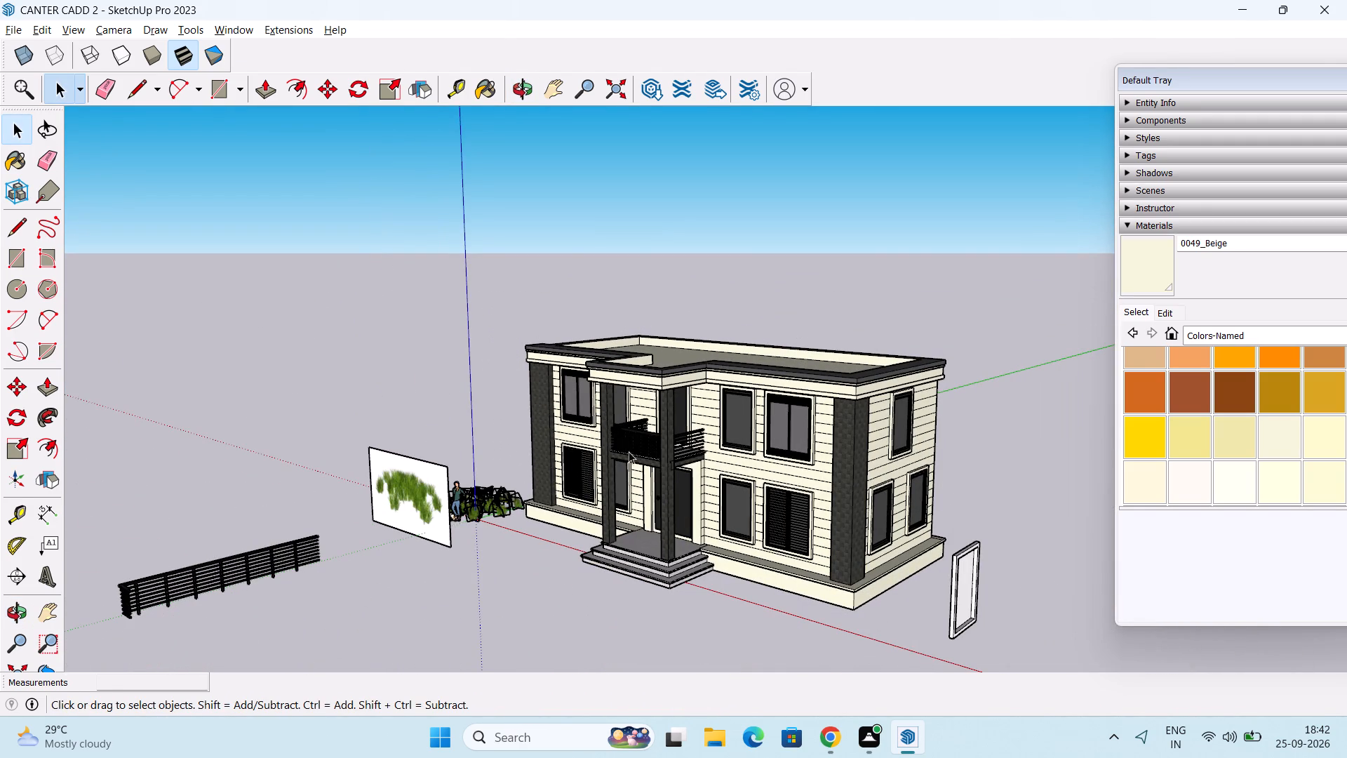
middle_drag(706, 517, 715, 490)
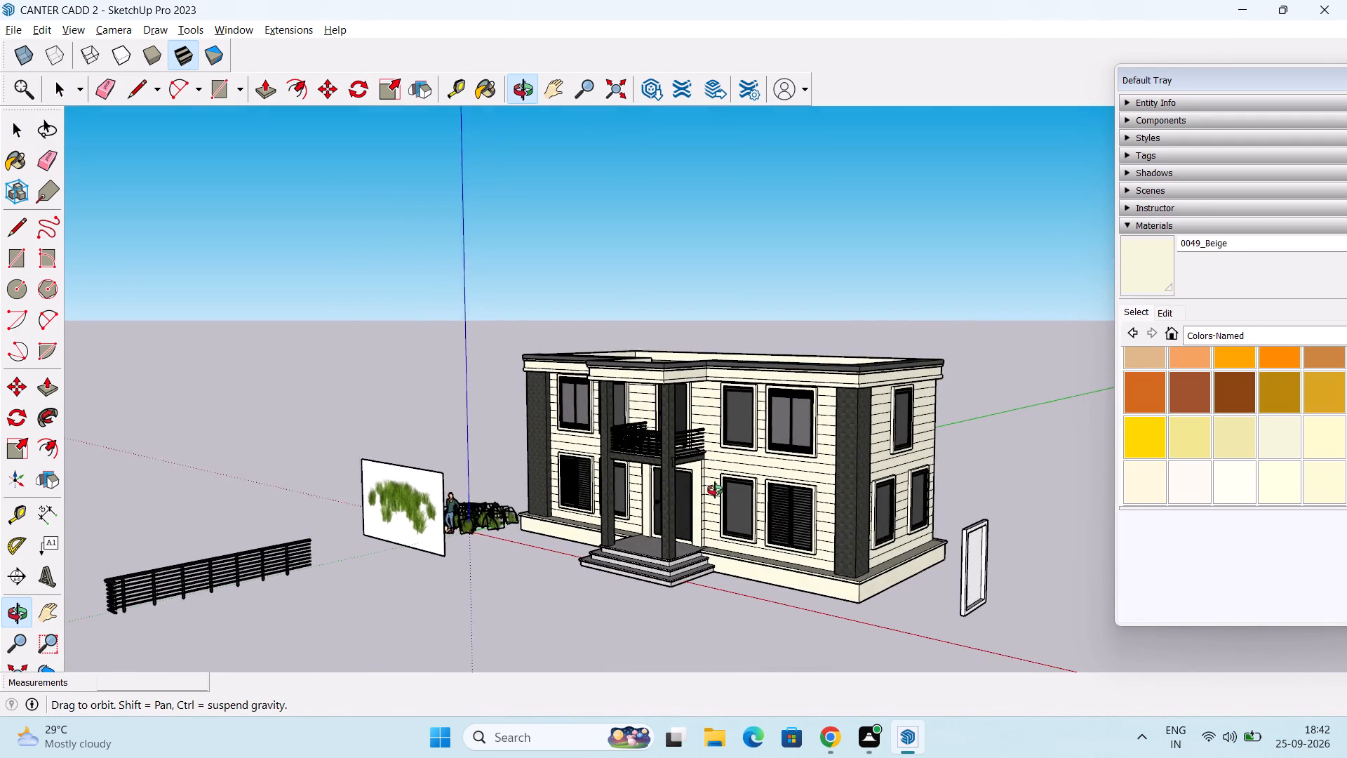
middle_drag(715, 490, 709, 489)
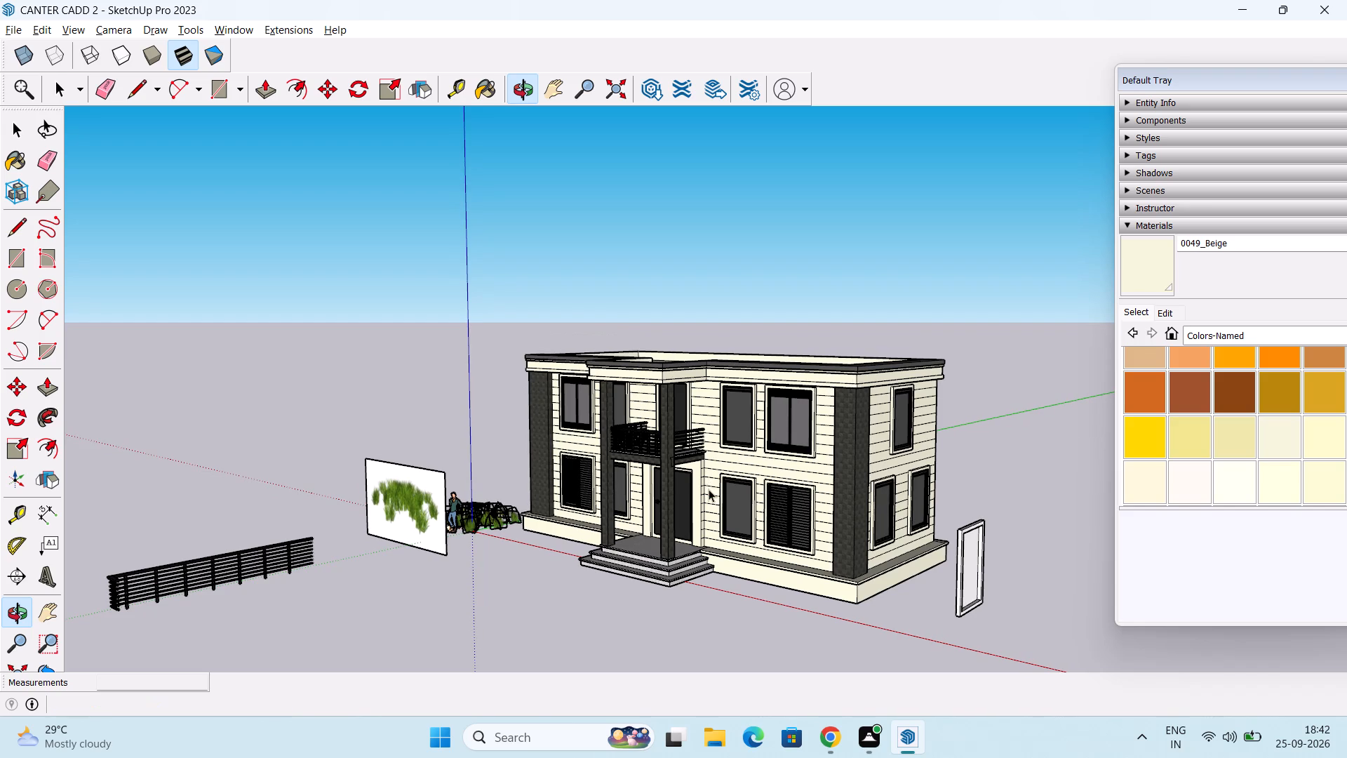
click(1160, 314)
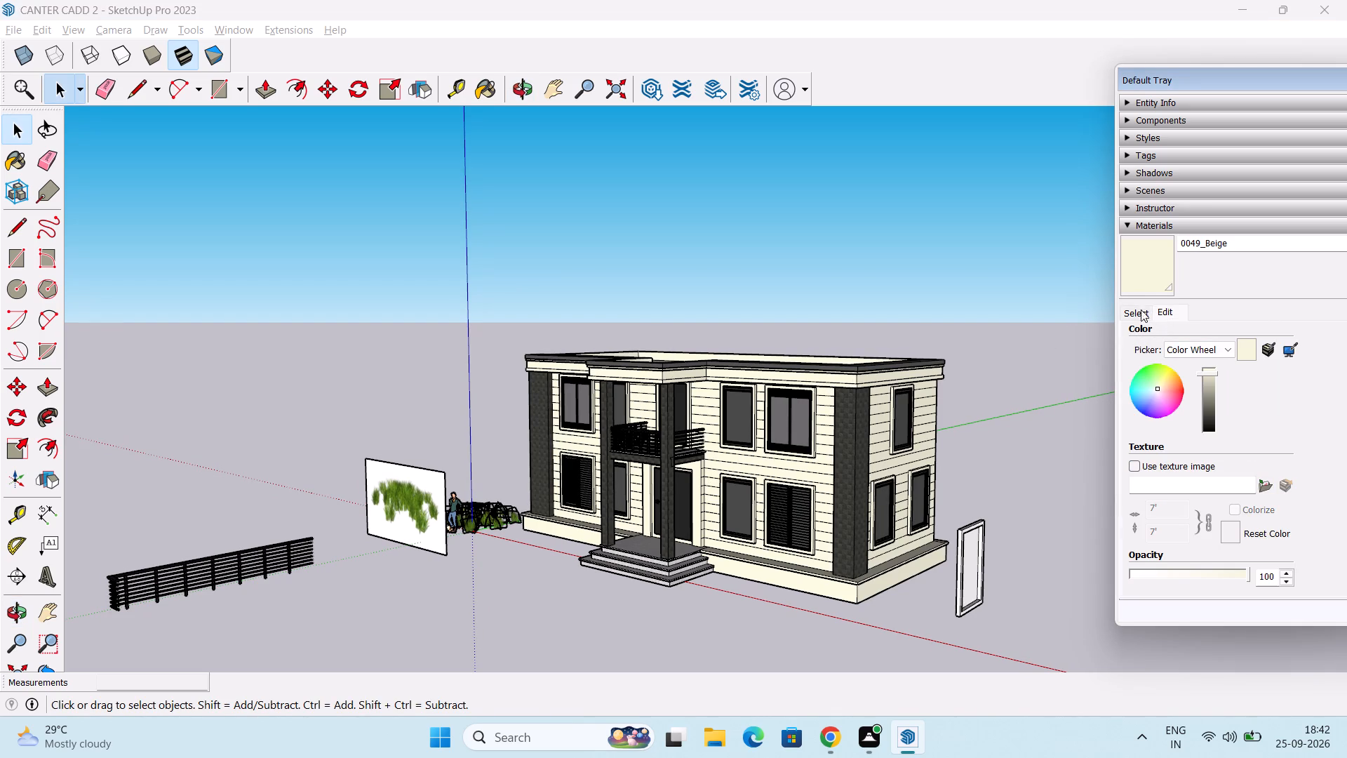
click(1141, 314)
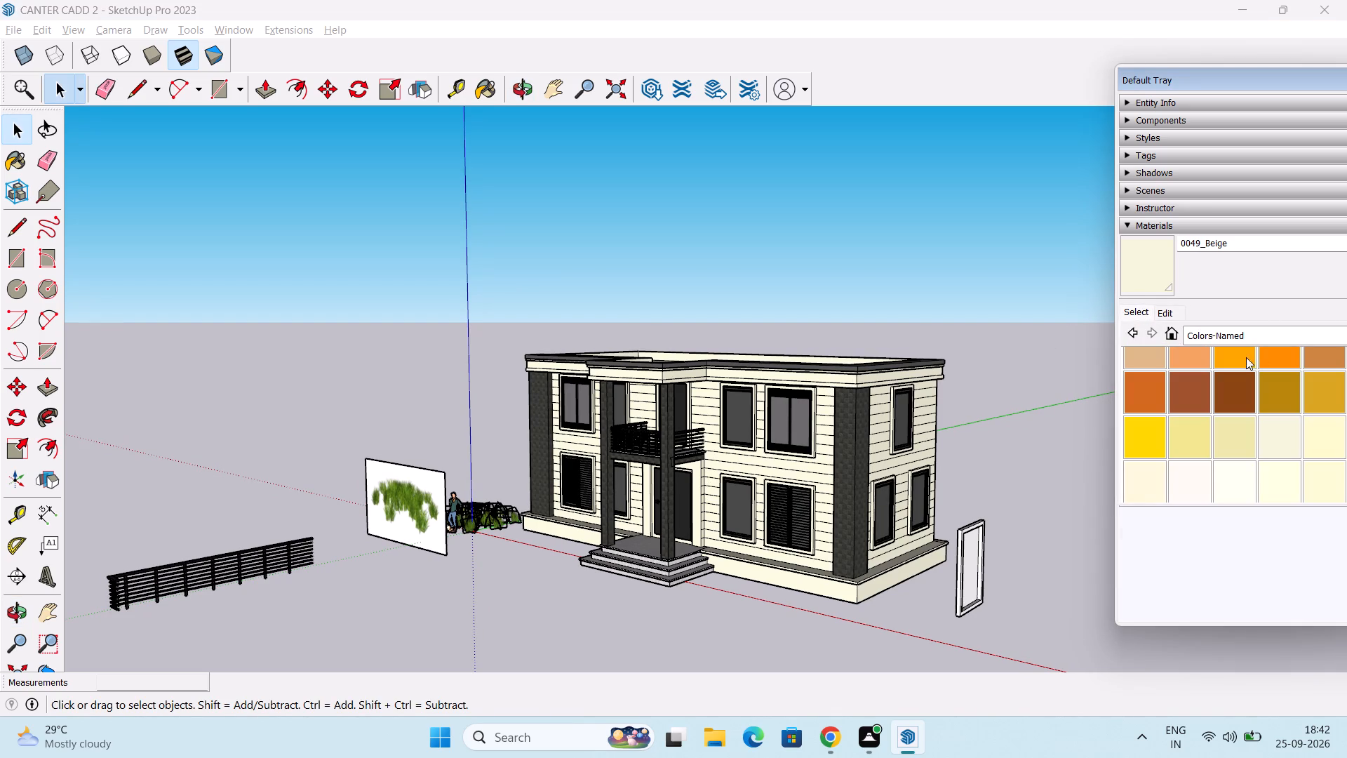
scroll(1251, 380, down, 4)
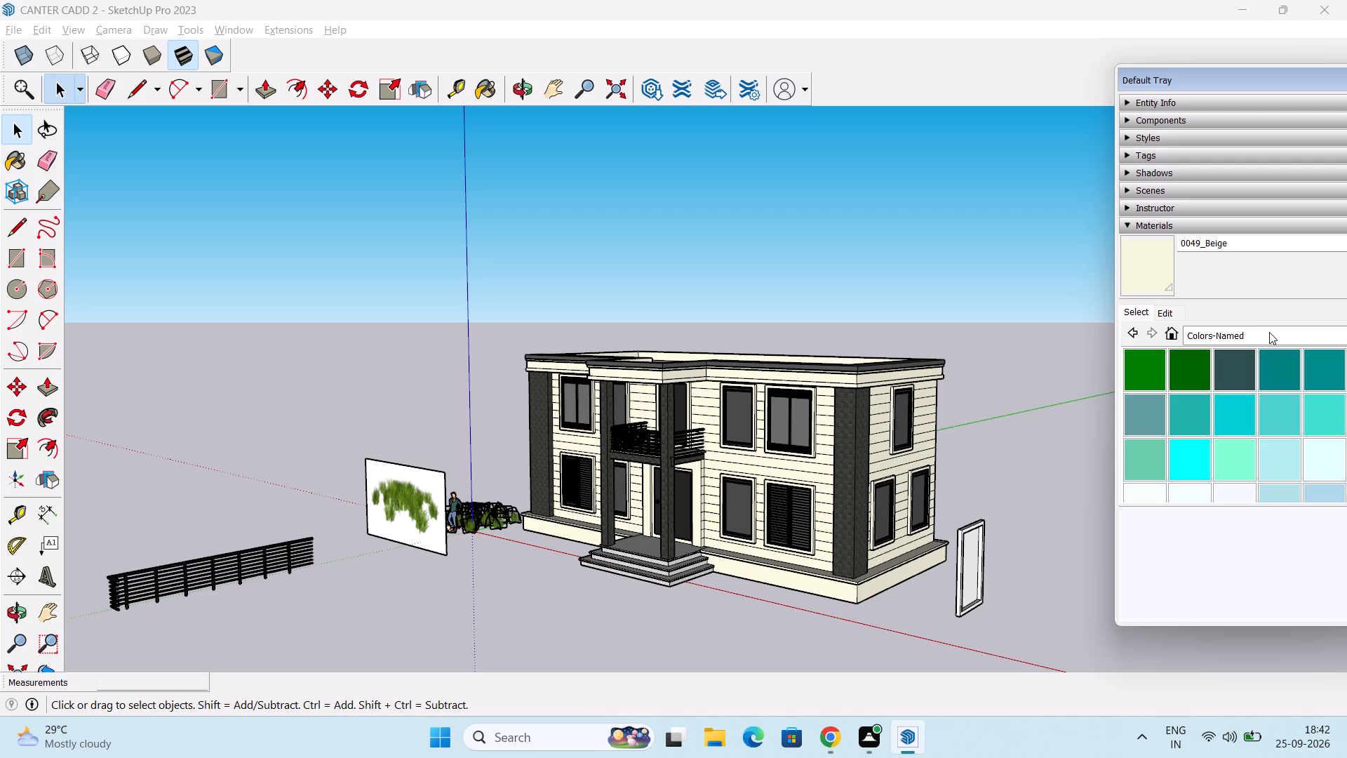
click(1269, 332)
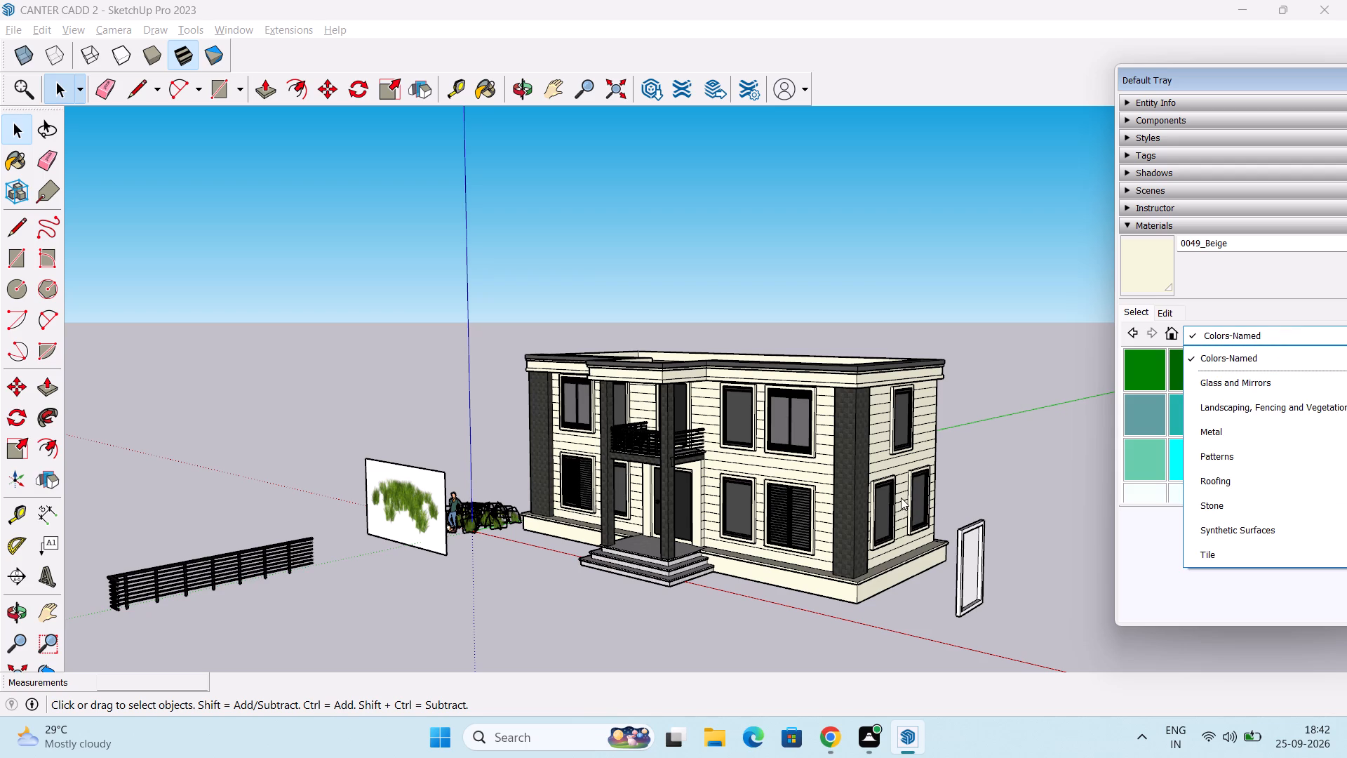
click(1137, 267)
Paint the unpainted thin strip along the side cornice below the dark parapet with 0049_Beige.
middle_drag(989, 394, 922, 434)
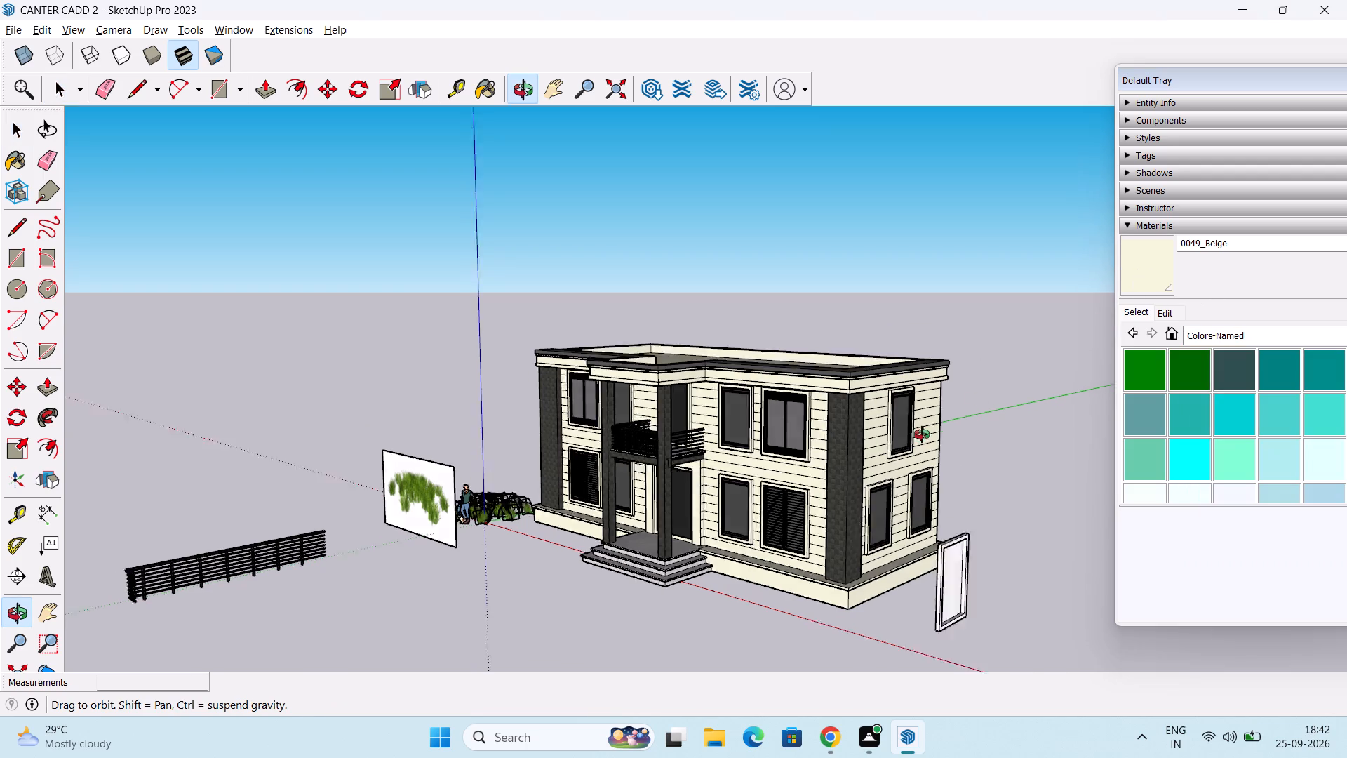
middle_drag(922, 434, 634, 202)
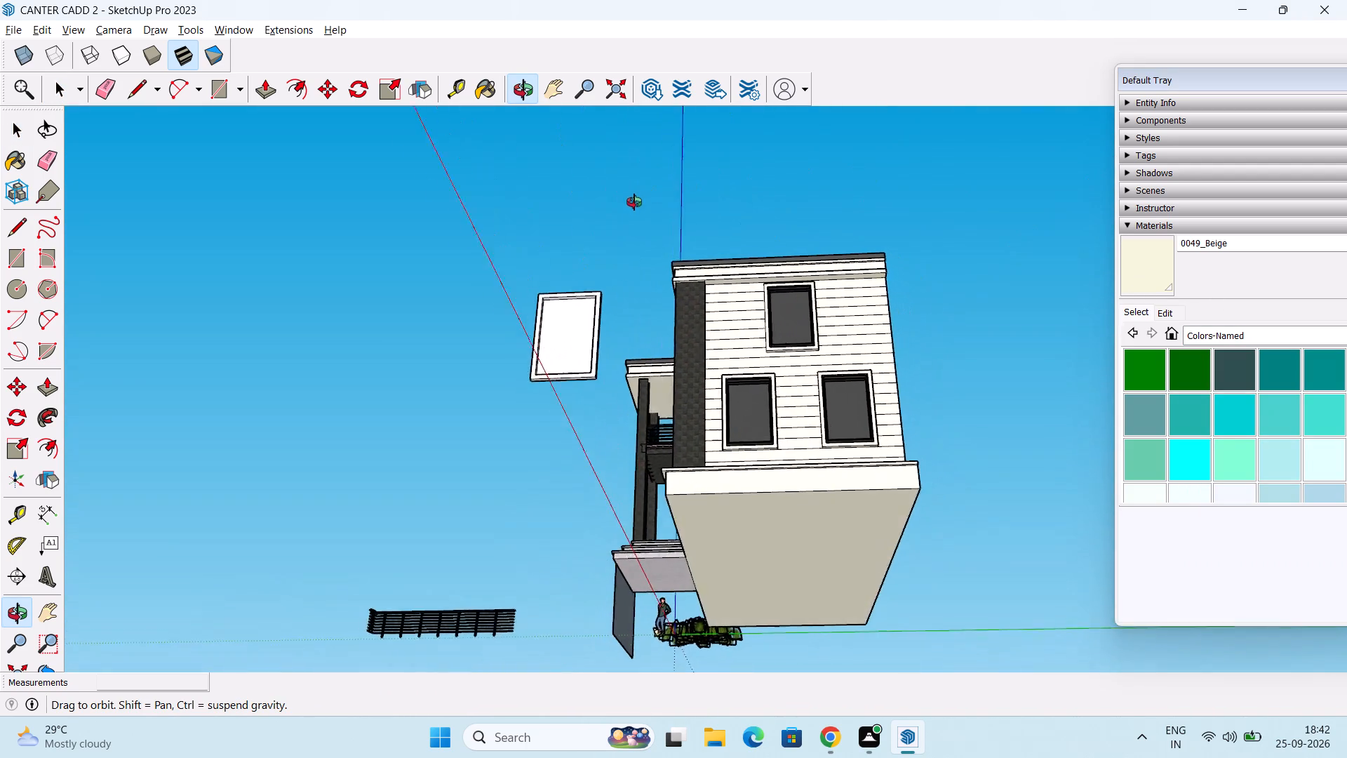
middle_drag(634, 202, 599, 220)
scroll(723, 287, up, 9)
scroll(760, 253, down, 3)
middle_drag(760, 253, 861, 666)
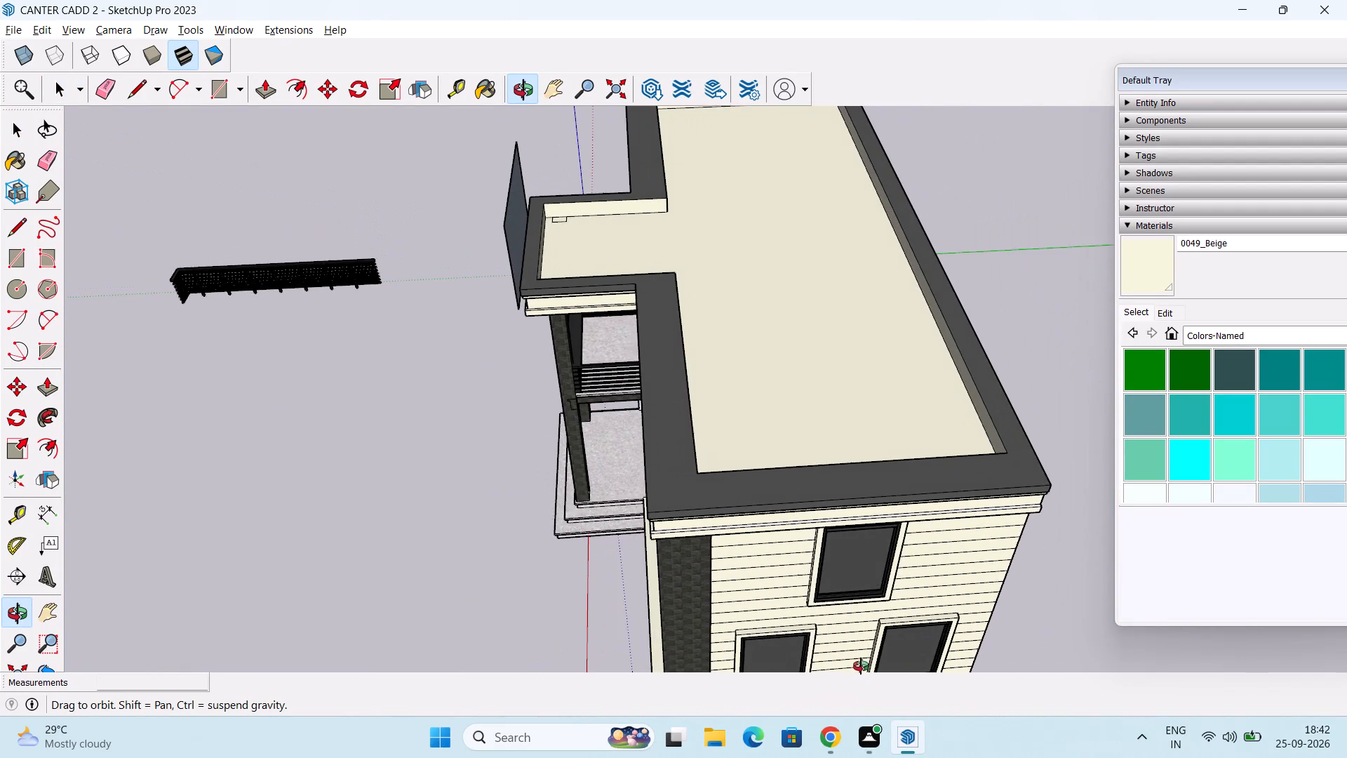
middle_drag(861, 666, 861, 665)
scroll(735, 564, up, 12)
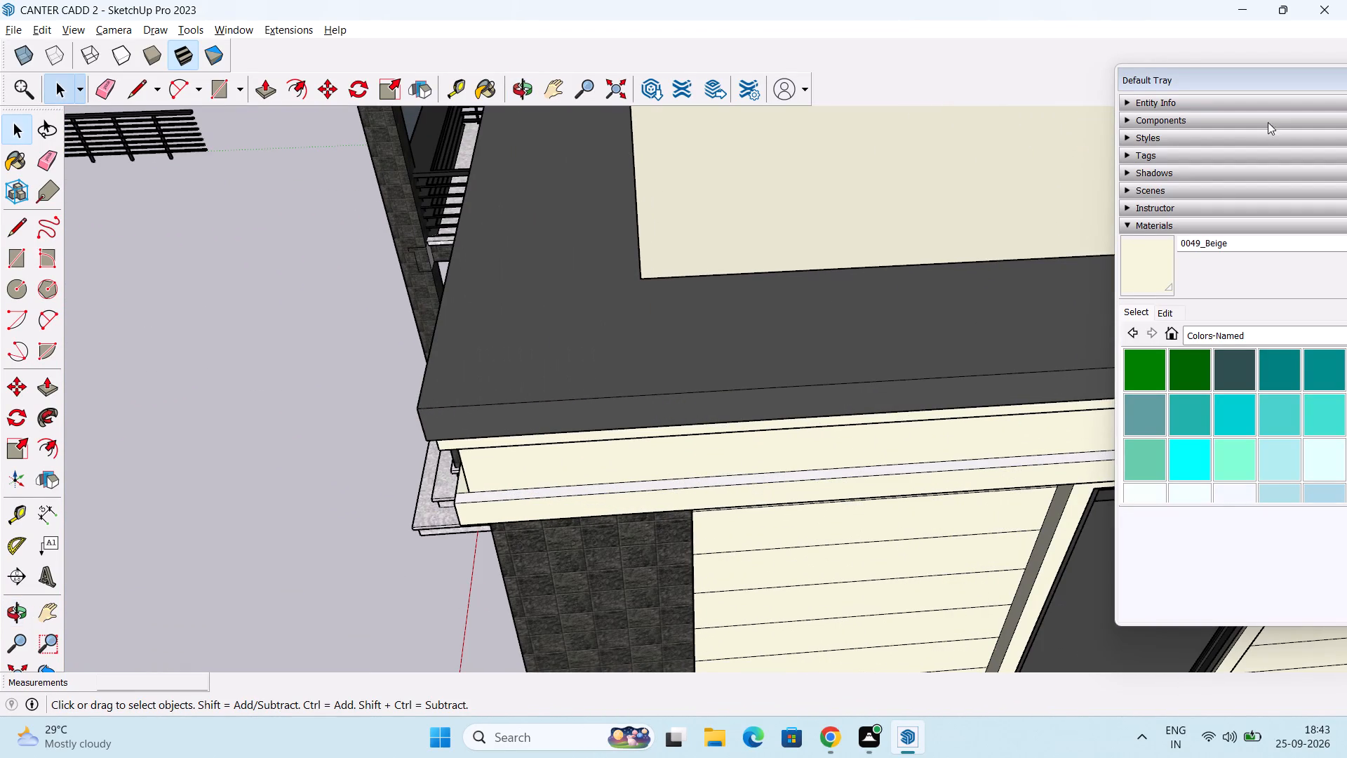
click(1145, 255)
click(511, 493)
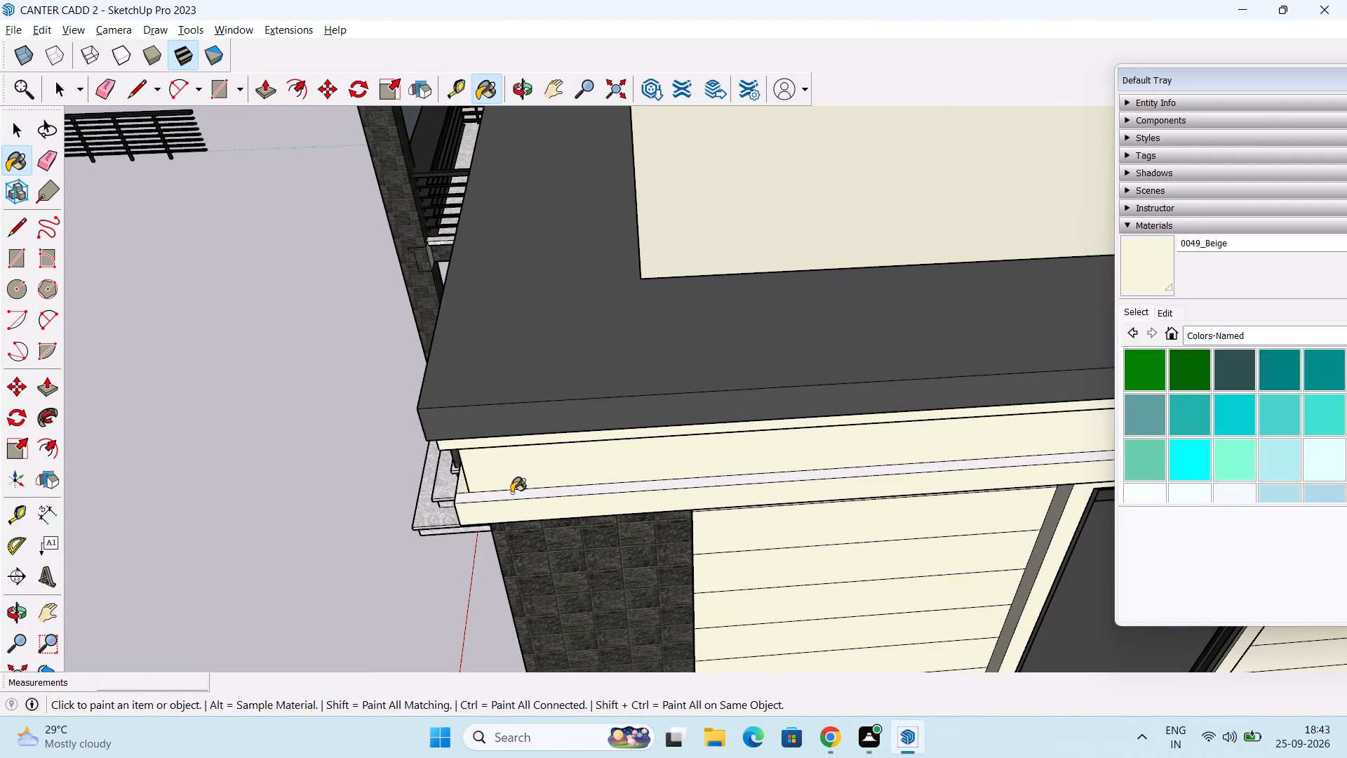
scroll(526, 491, down, 11)
key(space)
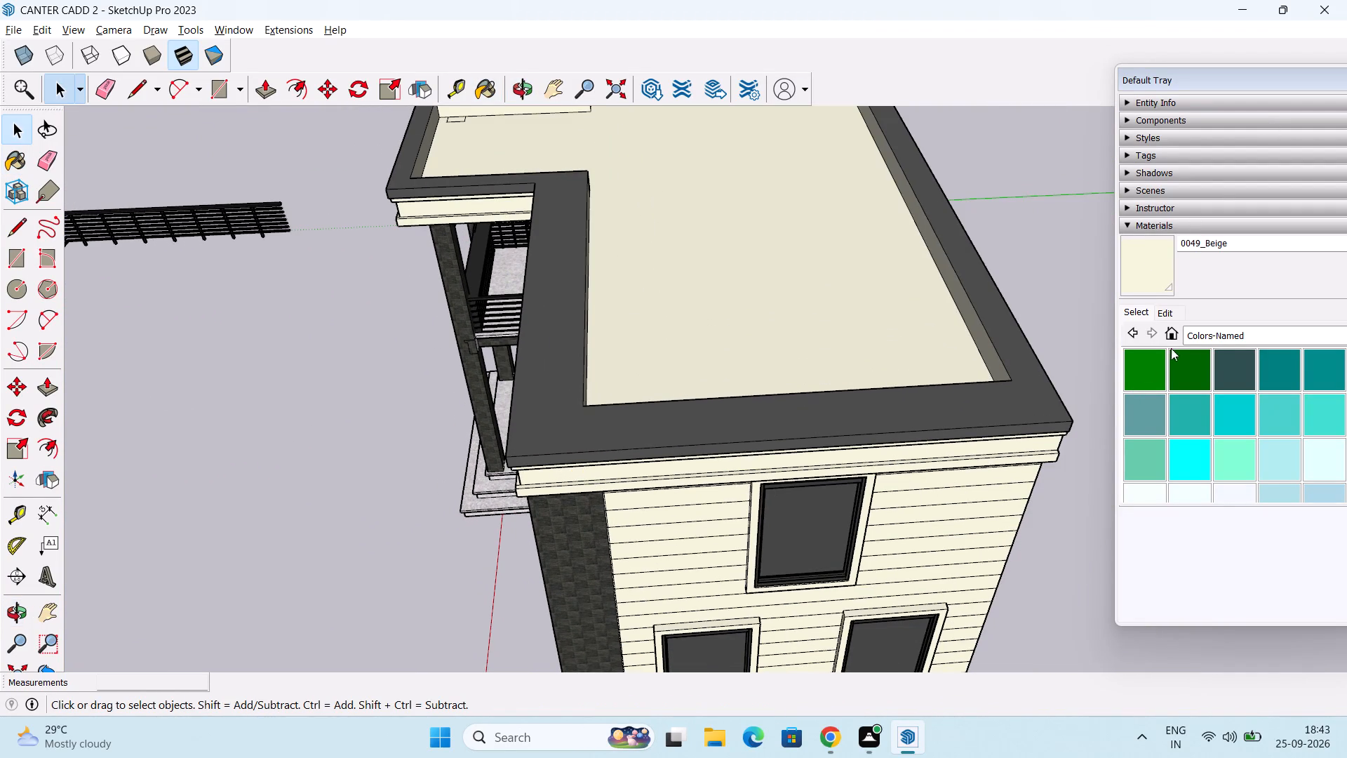
Paint the wall surround of the ground-floor entrance door with Rough Square Concrete Block from the Brick, Cladding and Siding materials.
click(1231, 337)
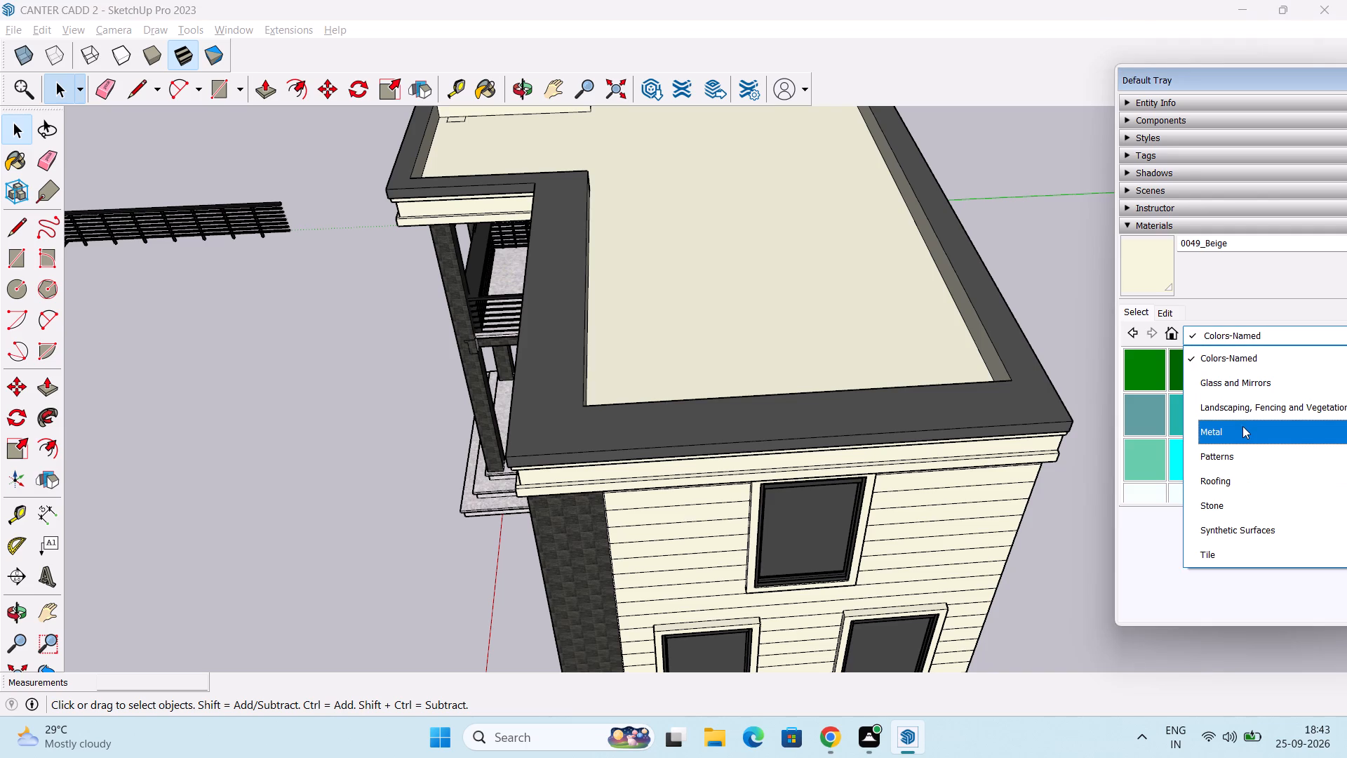
scroll(1249, 420, up, 1)
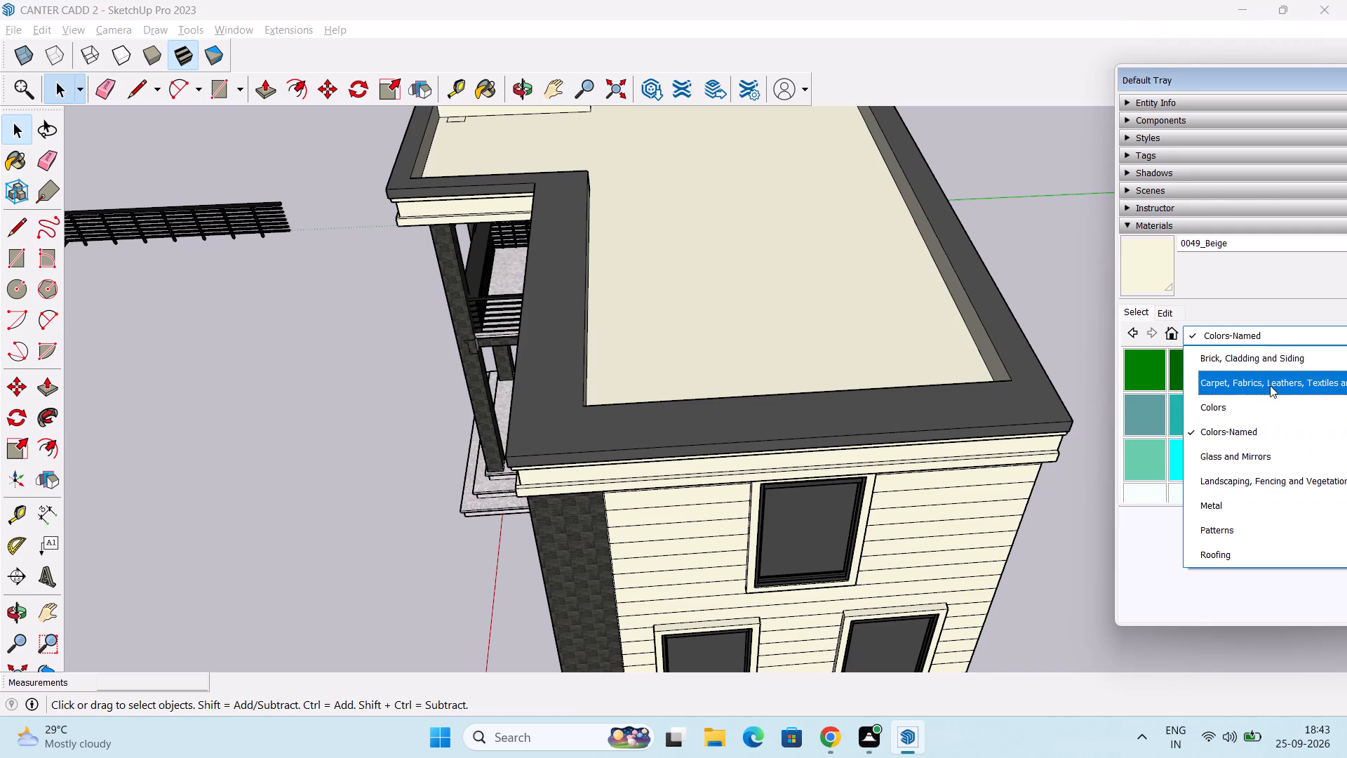
click(1278, 367)
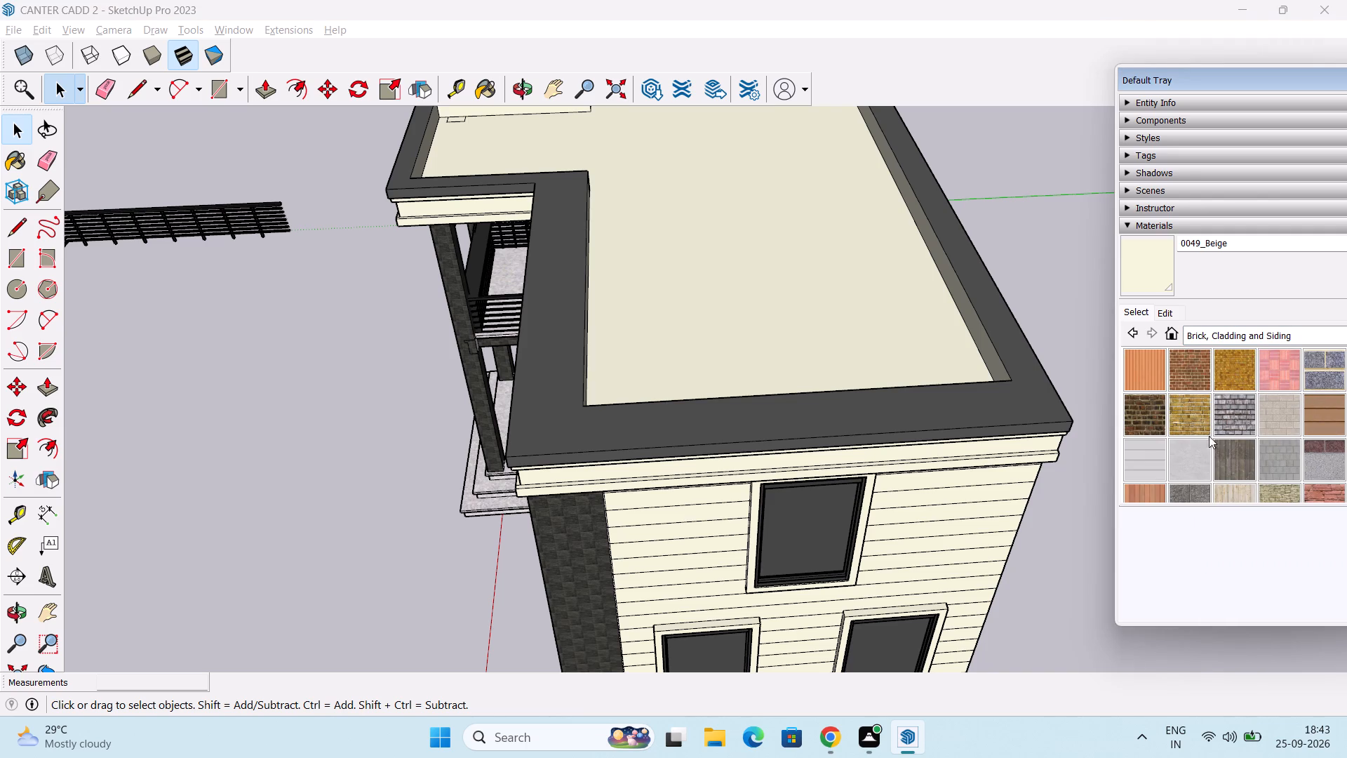
click(1195, 492)
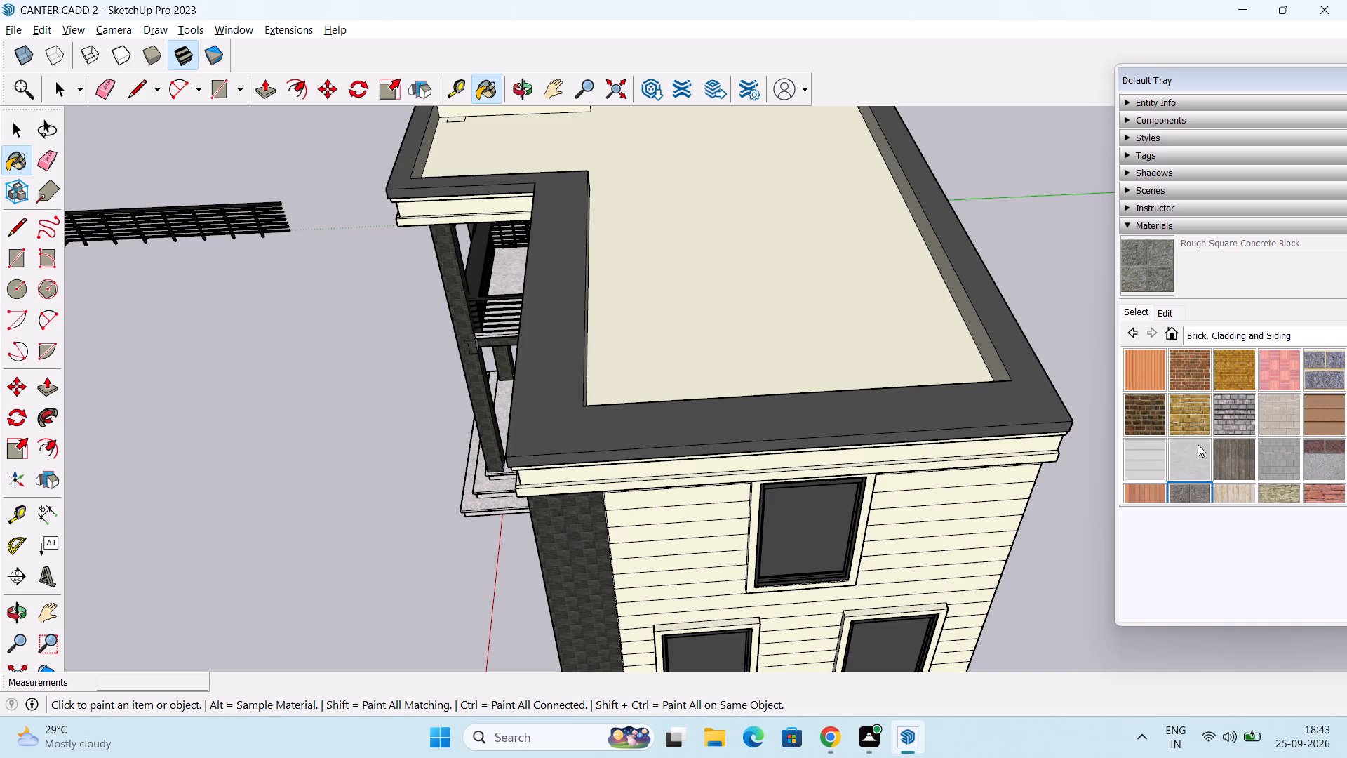
click(1173, 313)
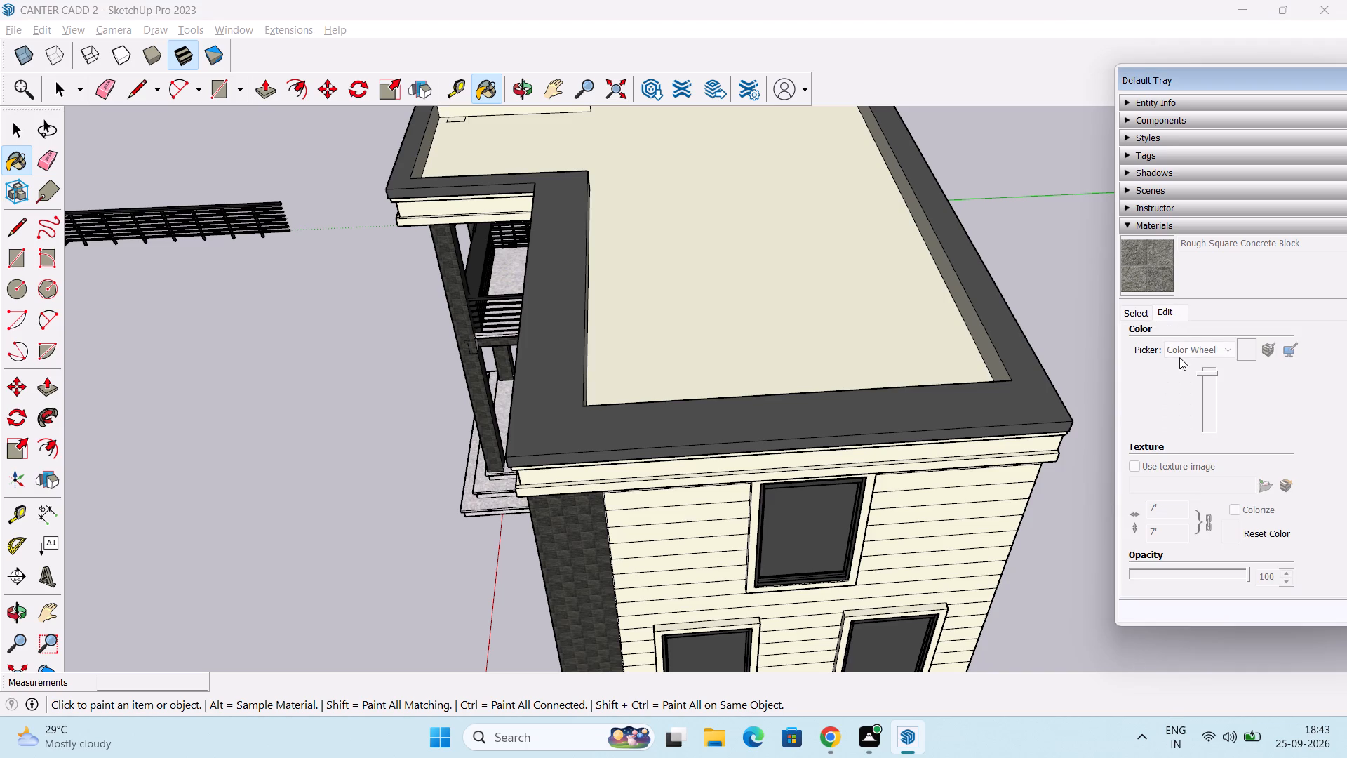
click(1147, 280)
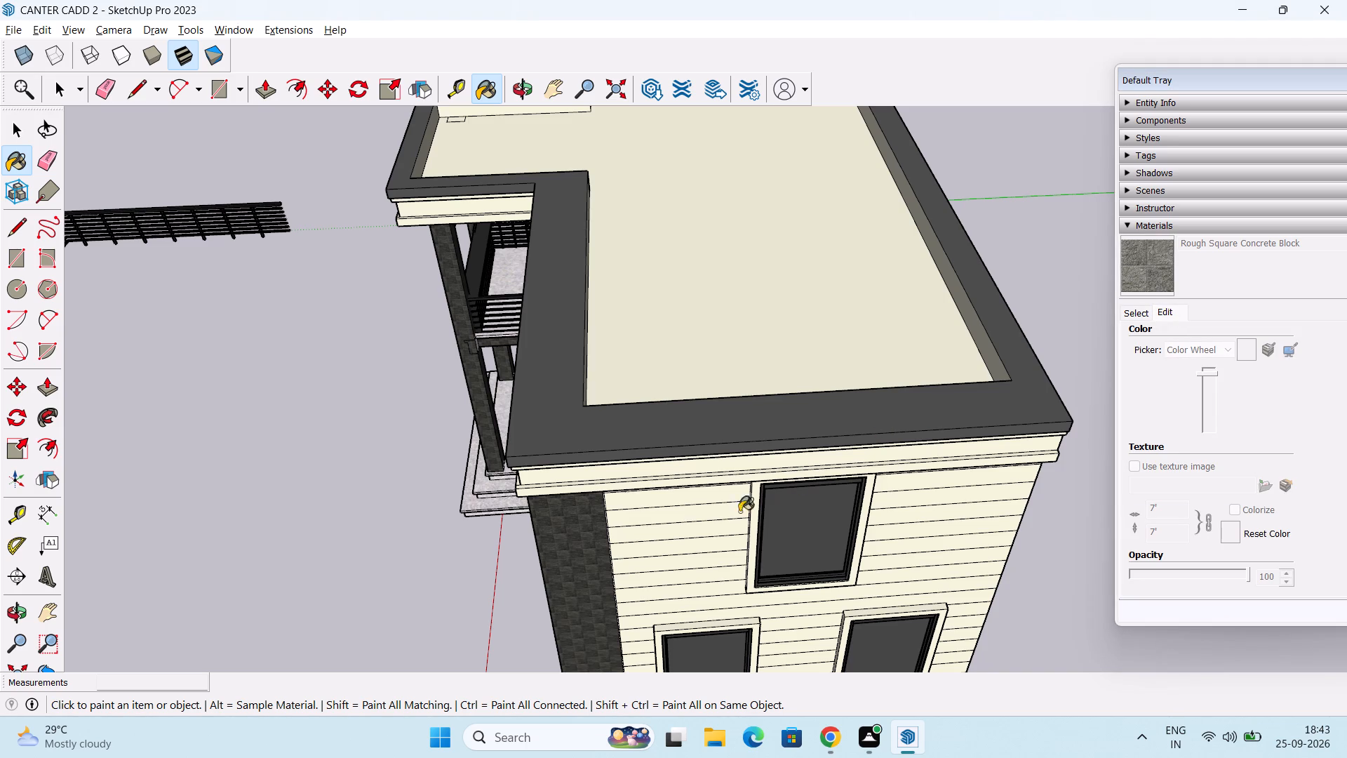
middle_drag(667, 526, 1115, 342)
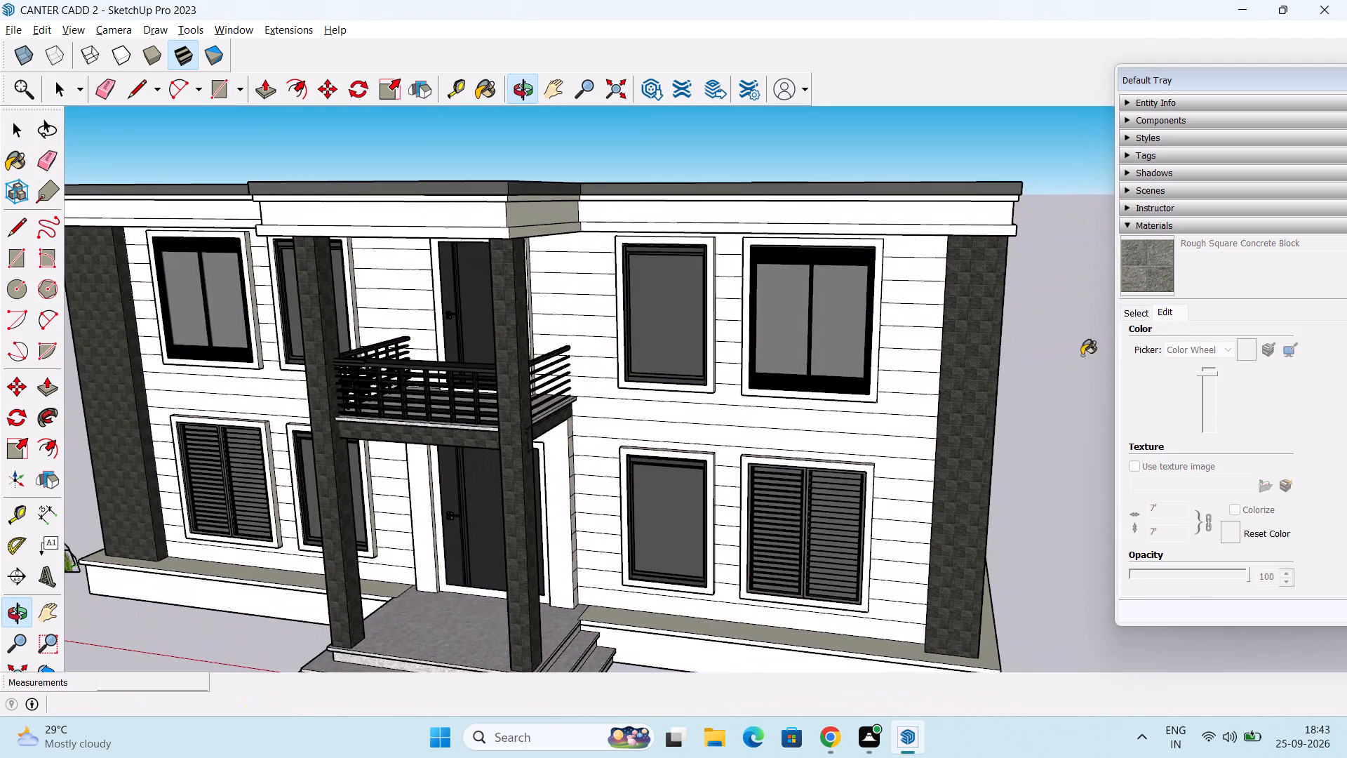
scroll(565, 540, up, 2)
click(565, 517)
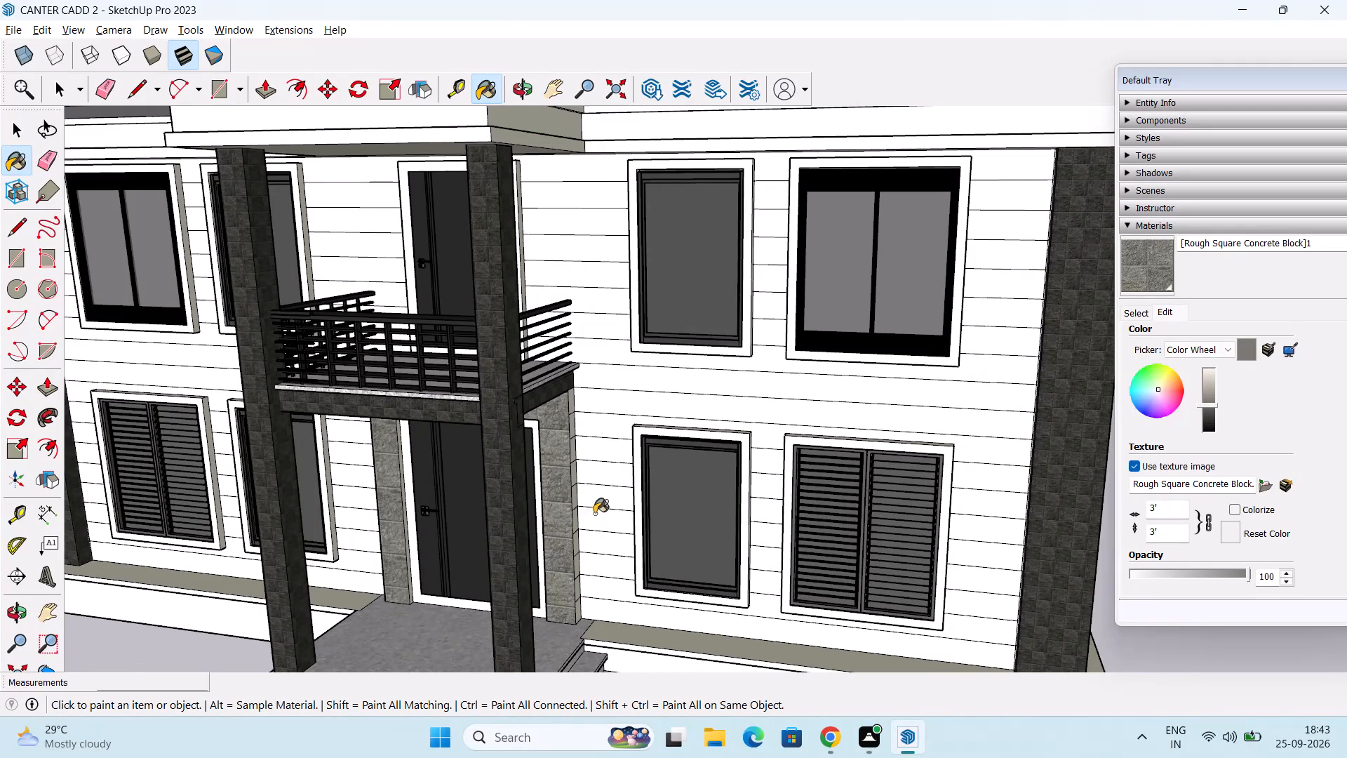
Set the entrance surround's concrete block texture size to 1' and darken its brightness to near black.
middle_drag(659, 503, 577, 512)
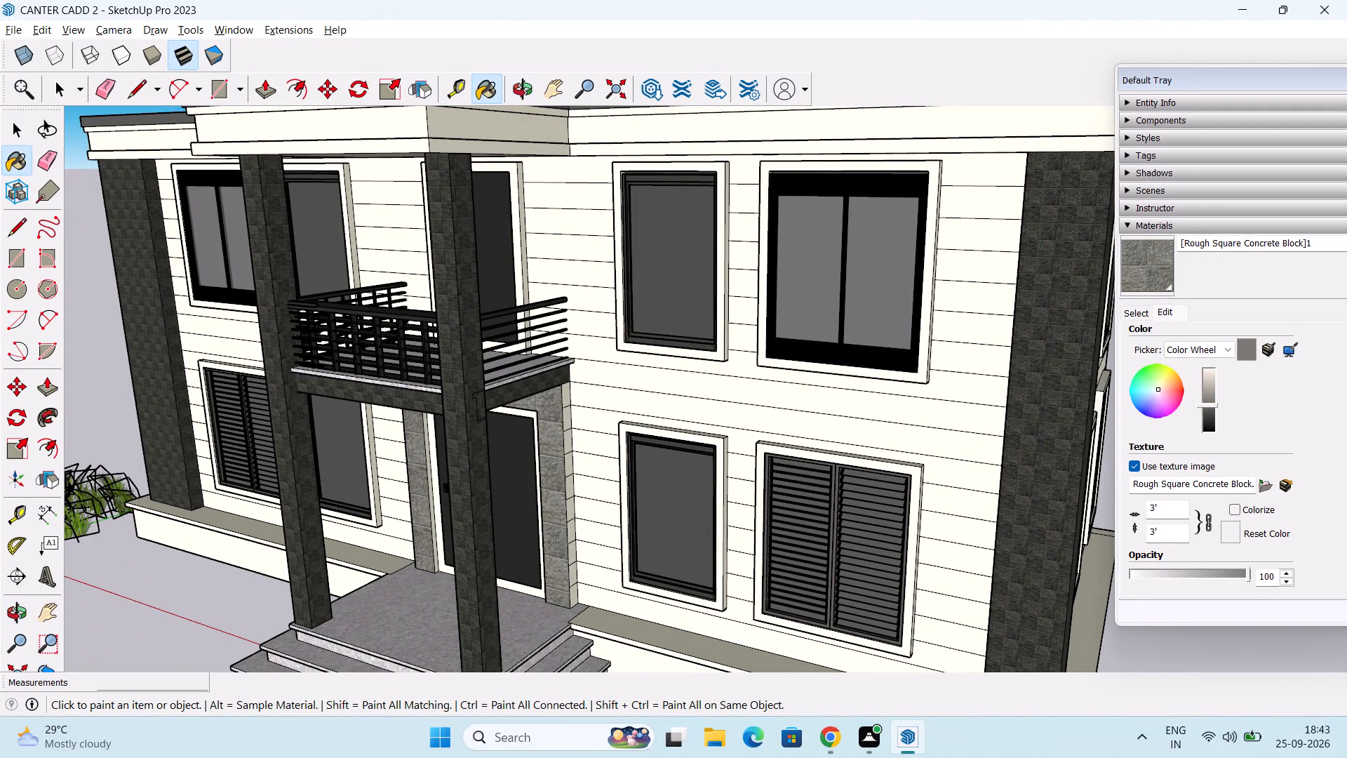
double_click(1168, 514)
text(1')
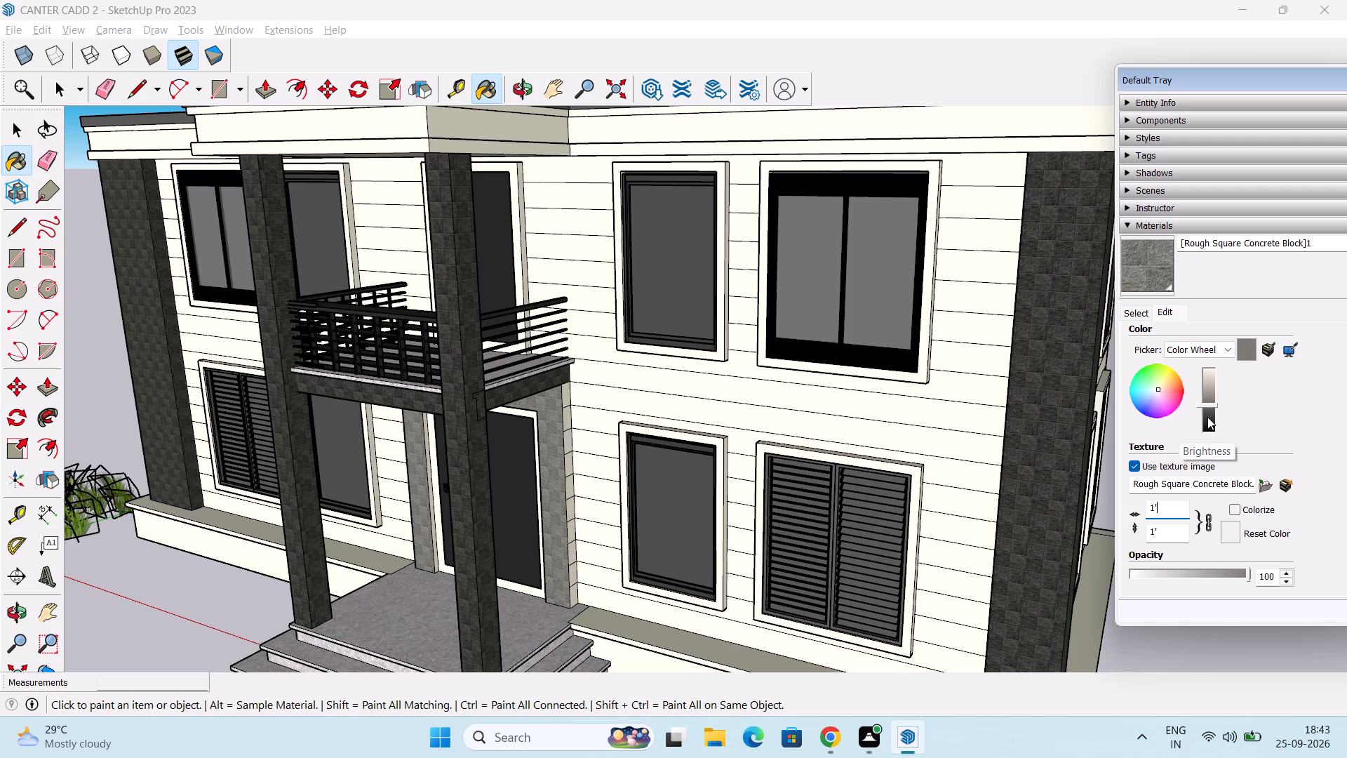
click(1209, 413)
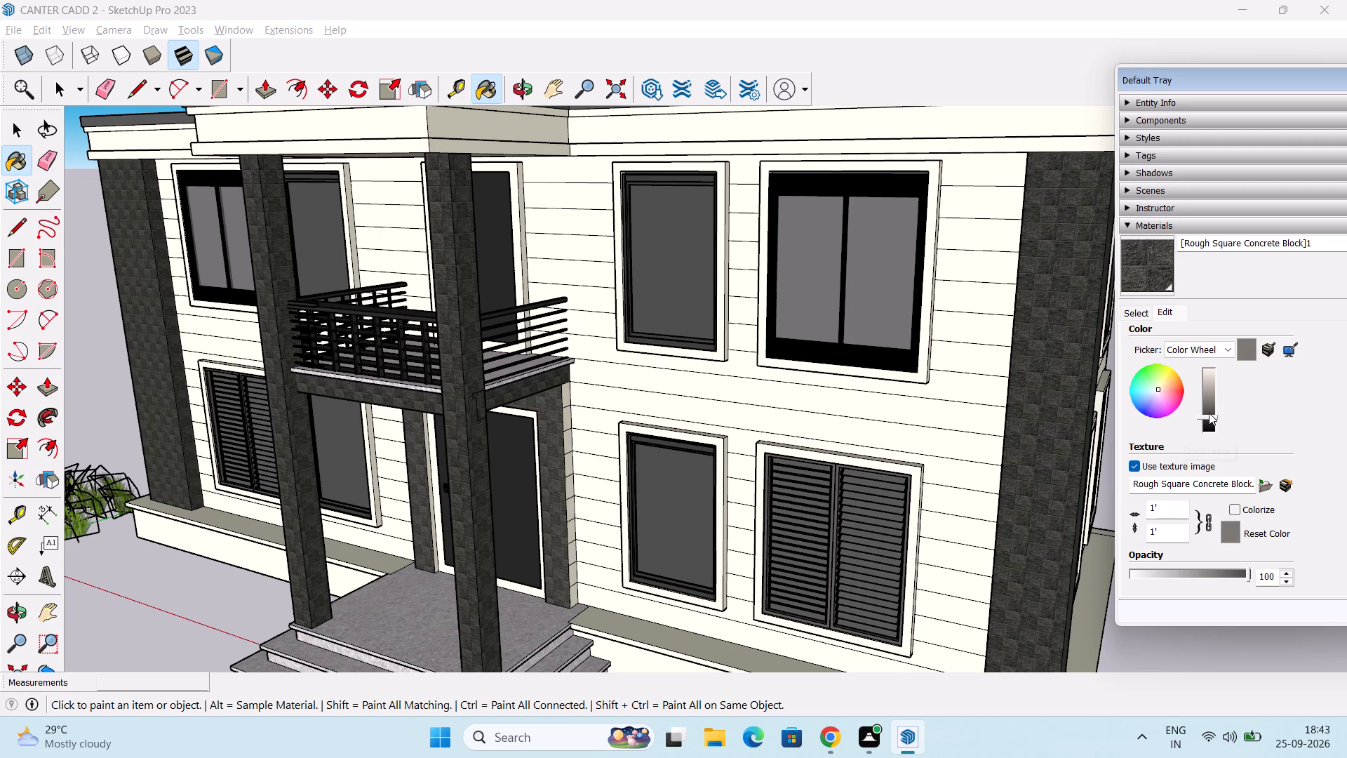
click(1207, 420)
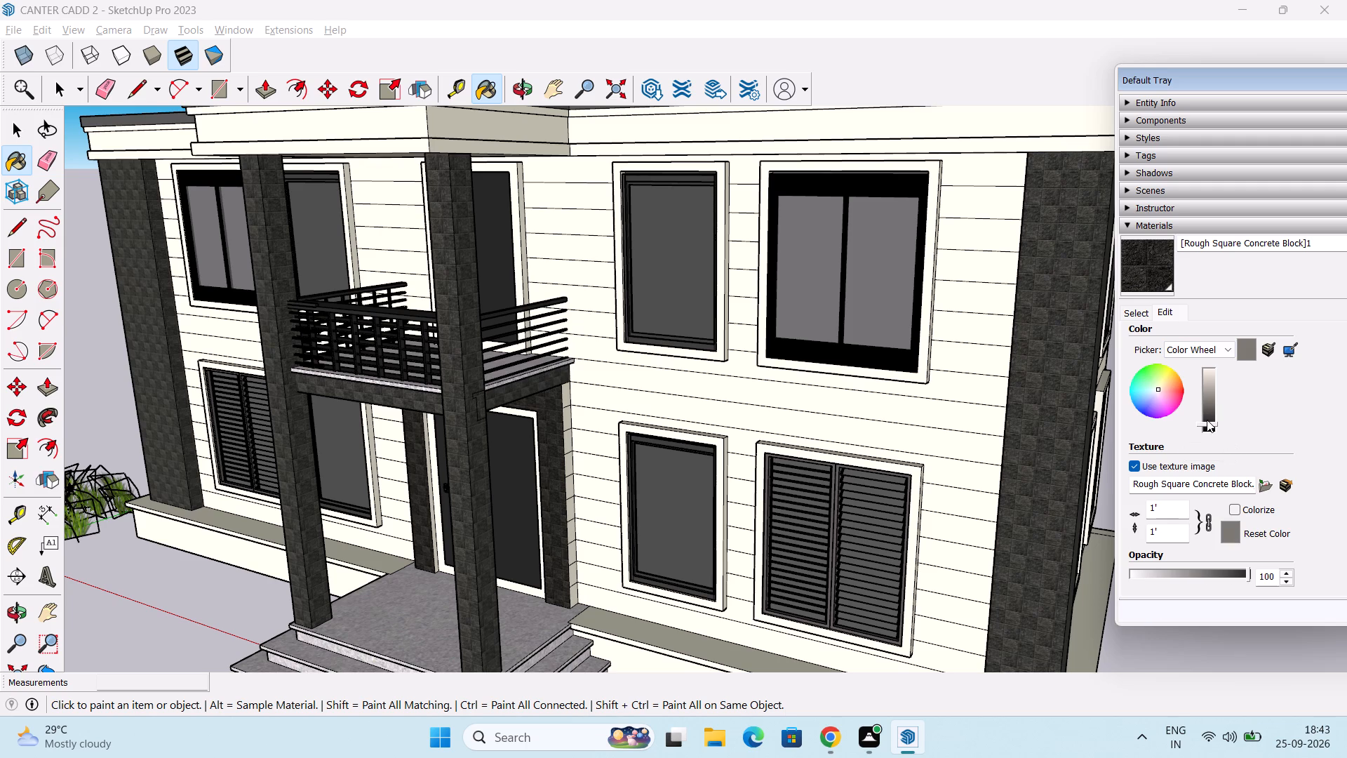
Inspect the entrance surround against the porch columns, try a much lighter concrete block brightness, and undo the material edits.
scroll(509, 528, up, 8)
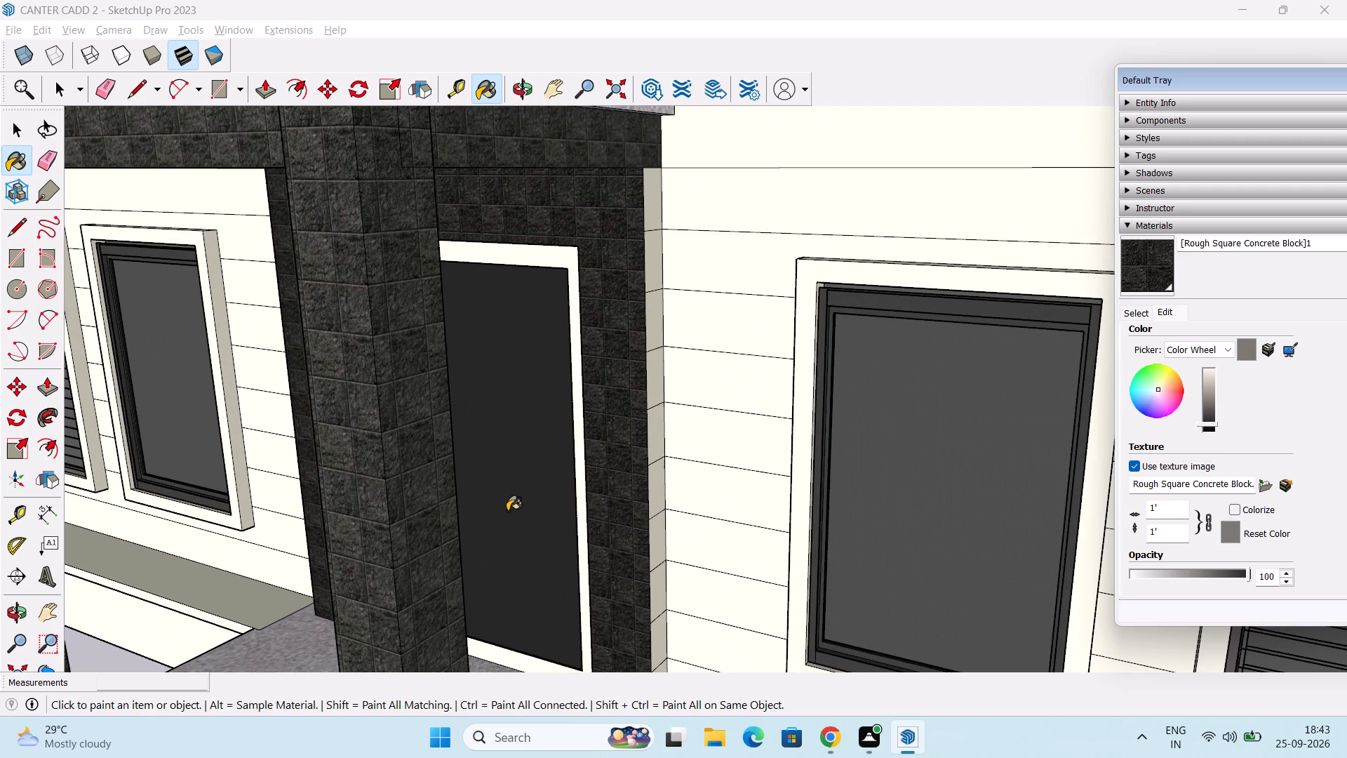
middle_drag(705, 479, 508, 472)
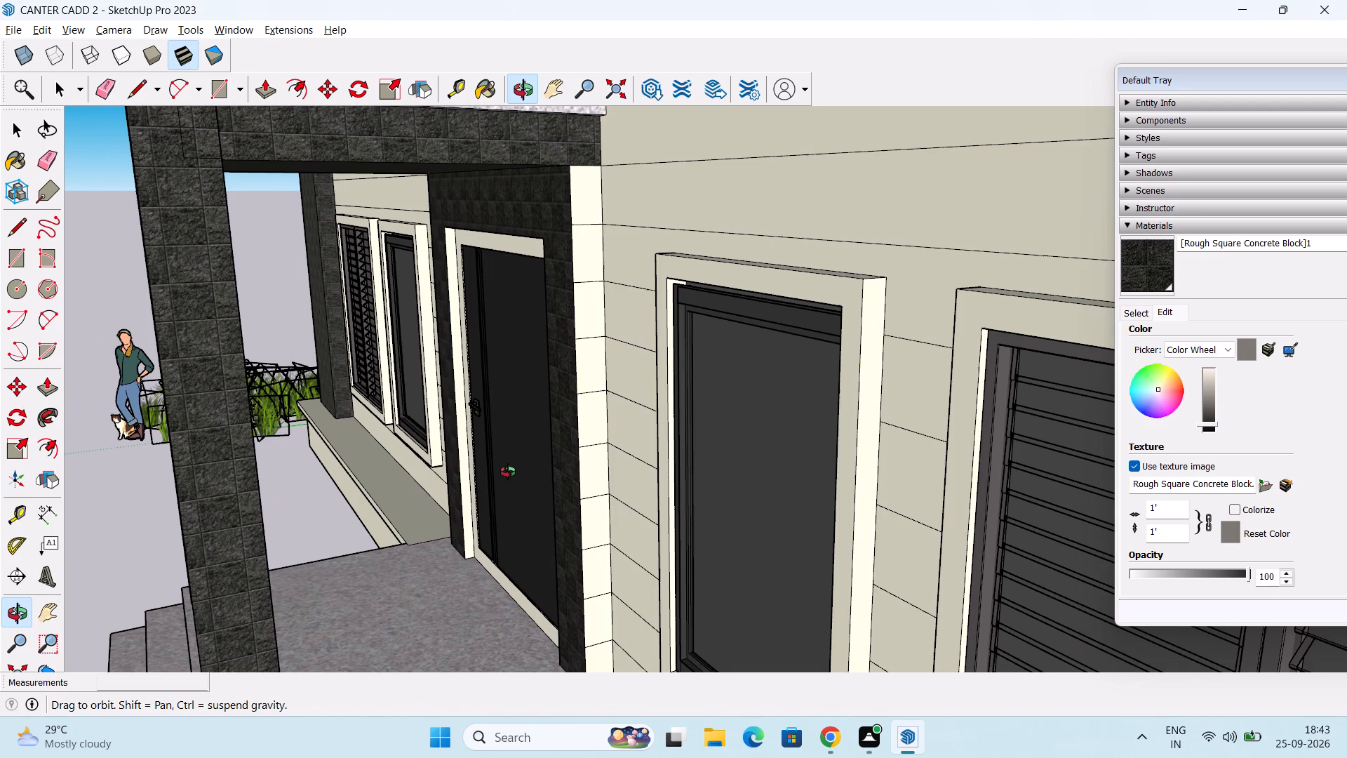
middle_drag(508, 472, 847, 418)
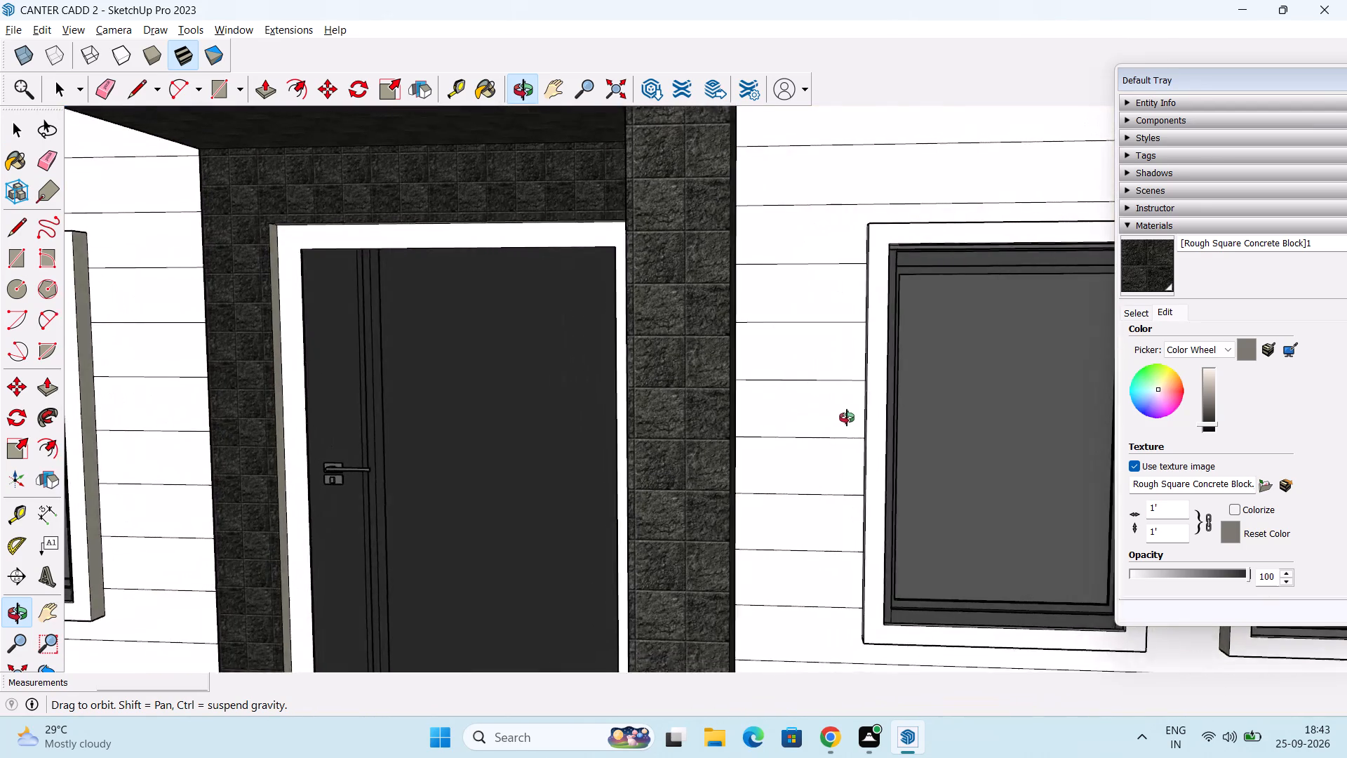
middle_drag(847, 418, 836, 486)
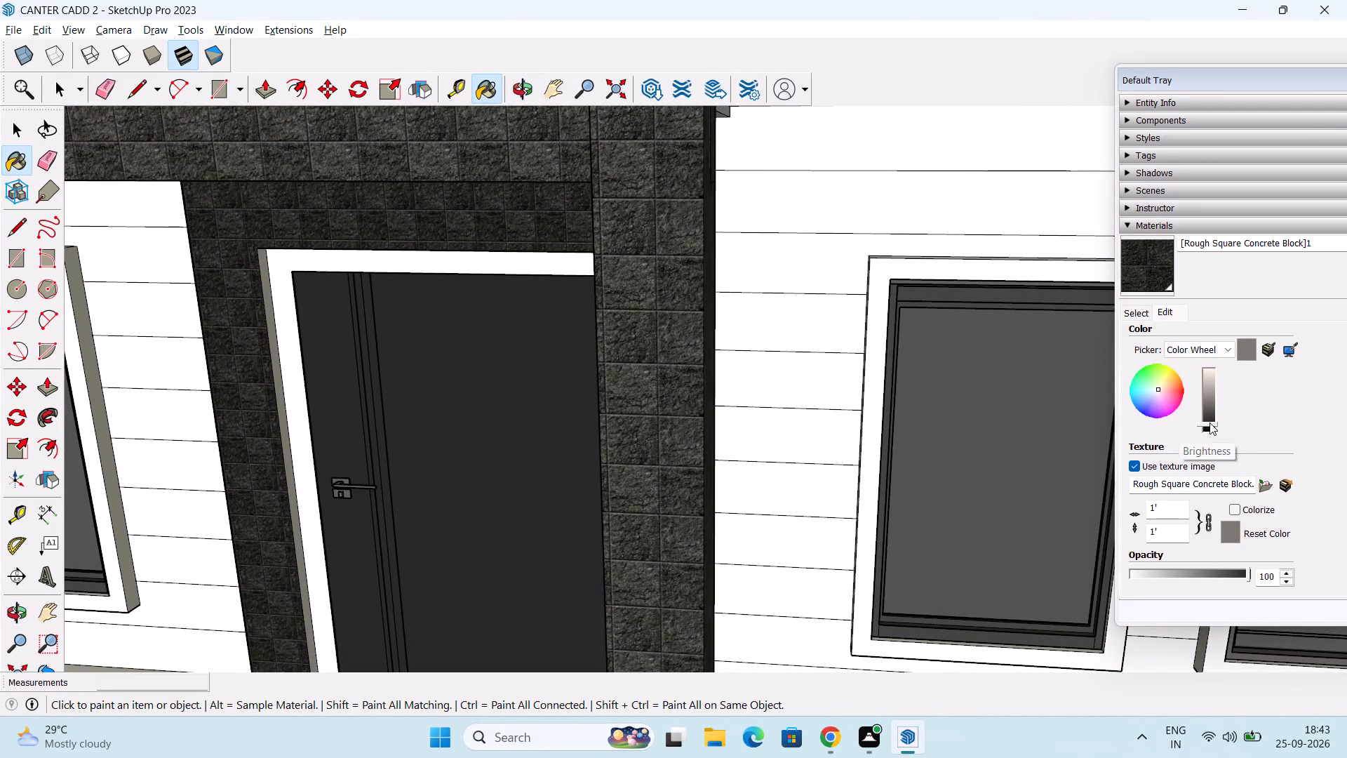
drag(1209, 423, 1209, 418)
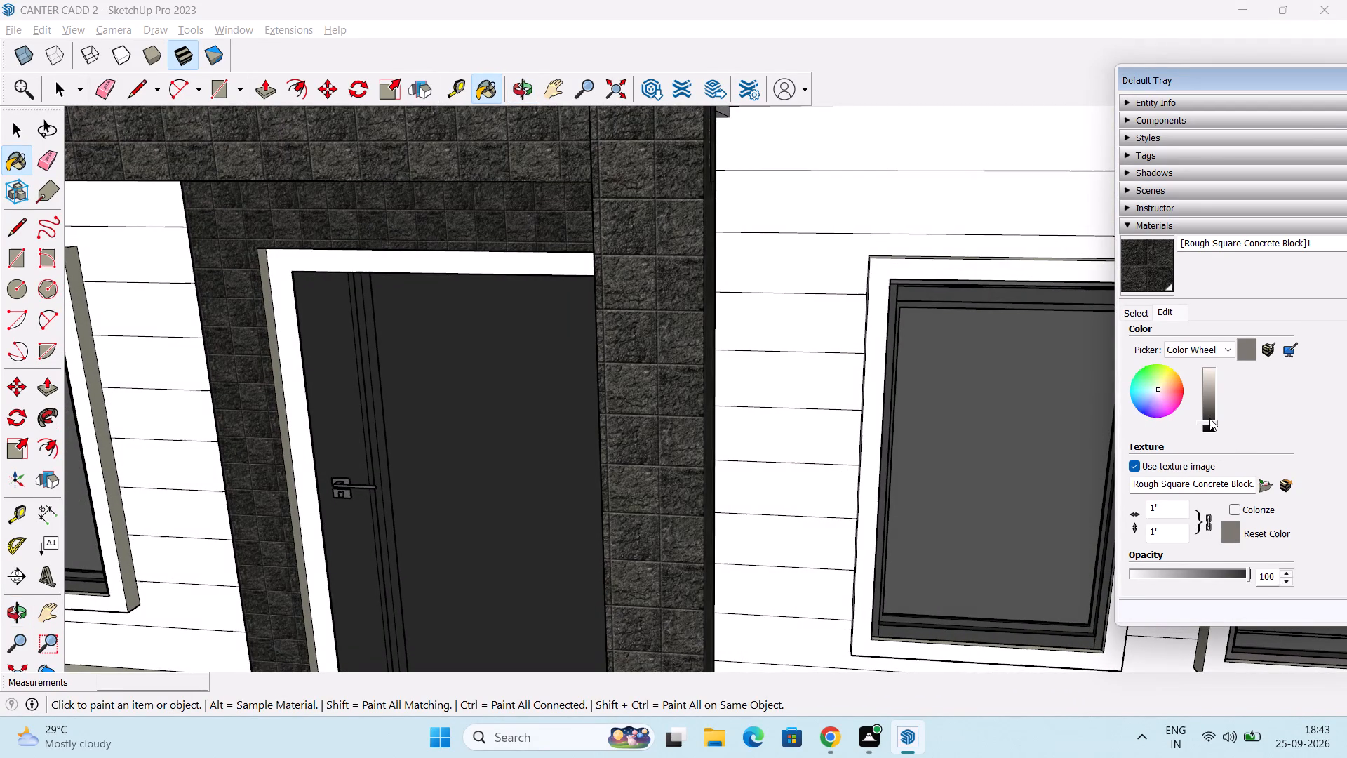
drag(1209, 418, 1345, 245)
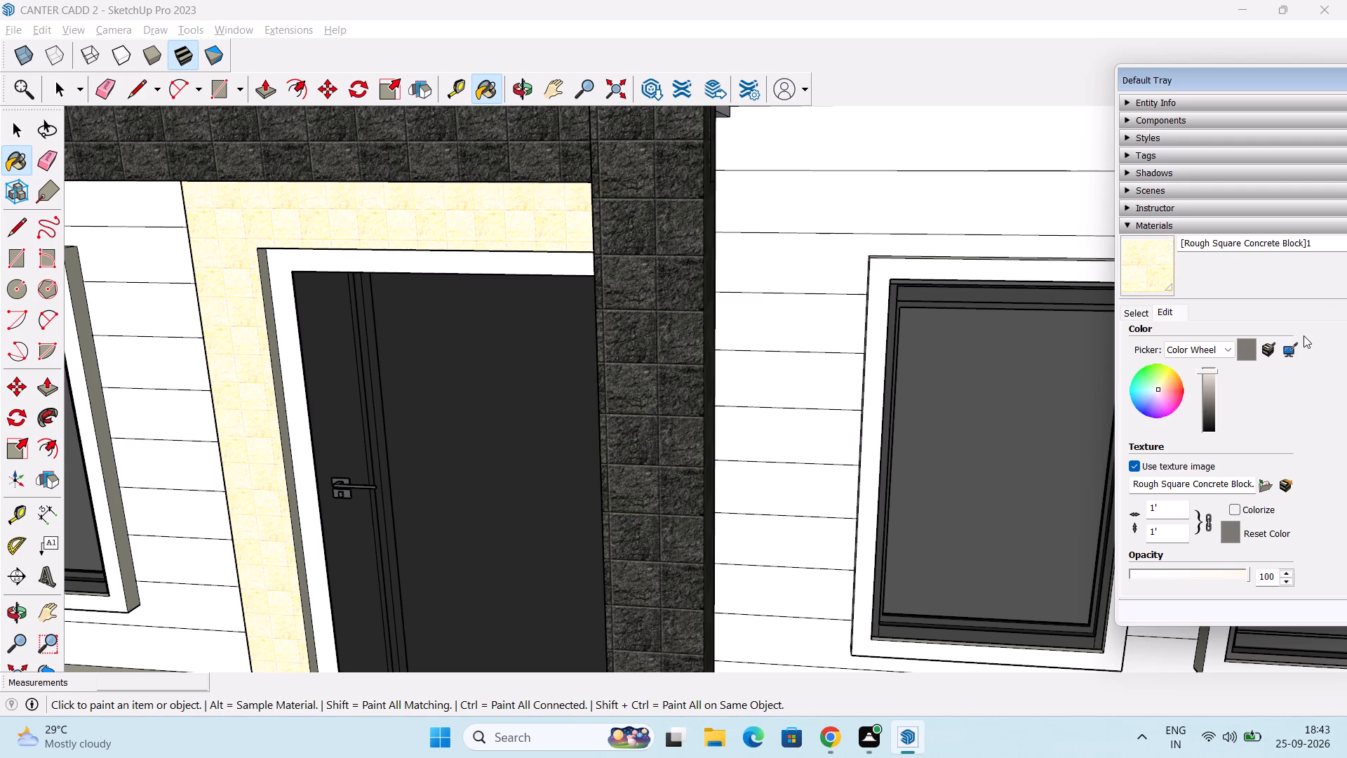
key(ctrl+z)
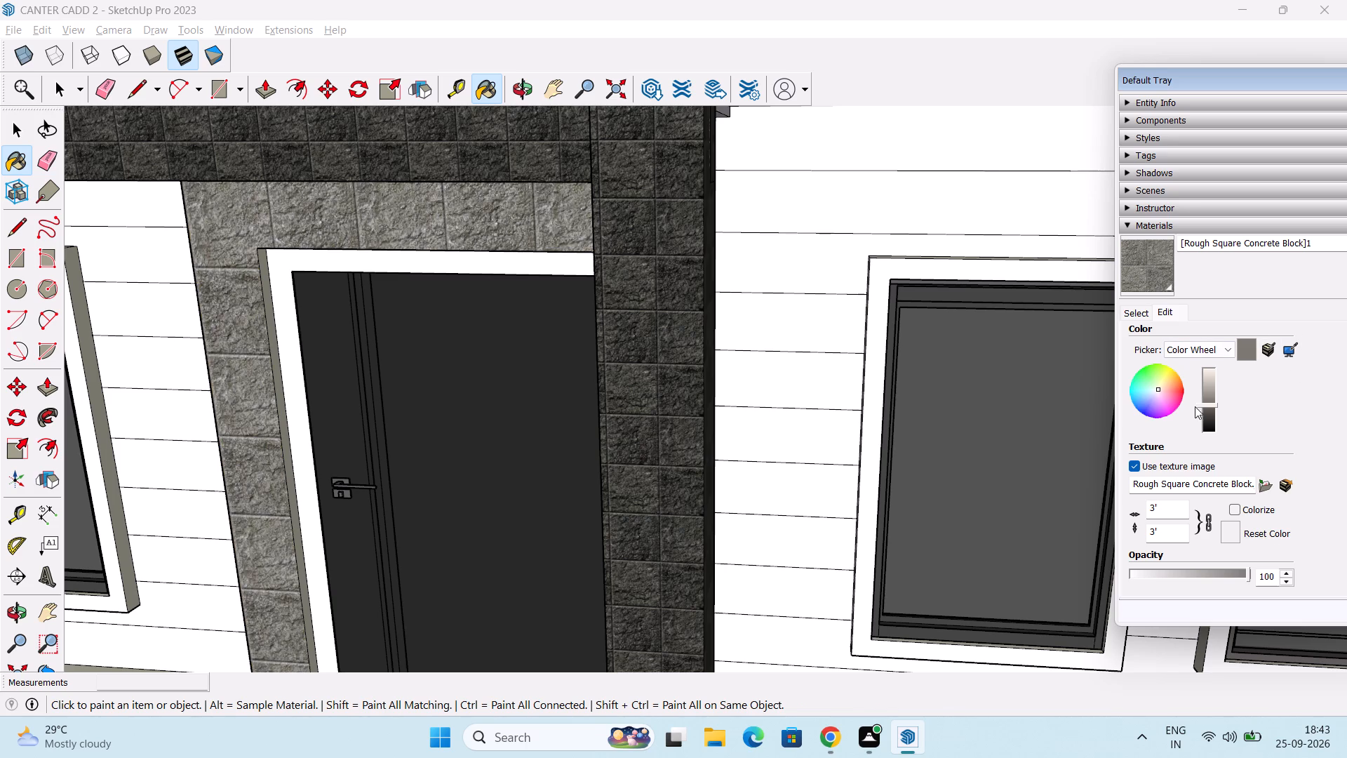
Darken the brightness of the entrance surround's concrete block material to a near-black grey like the porch columns.
click(1211, 411)
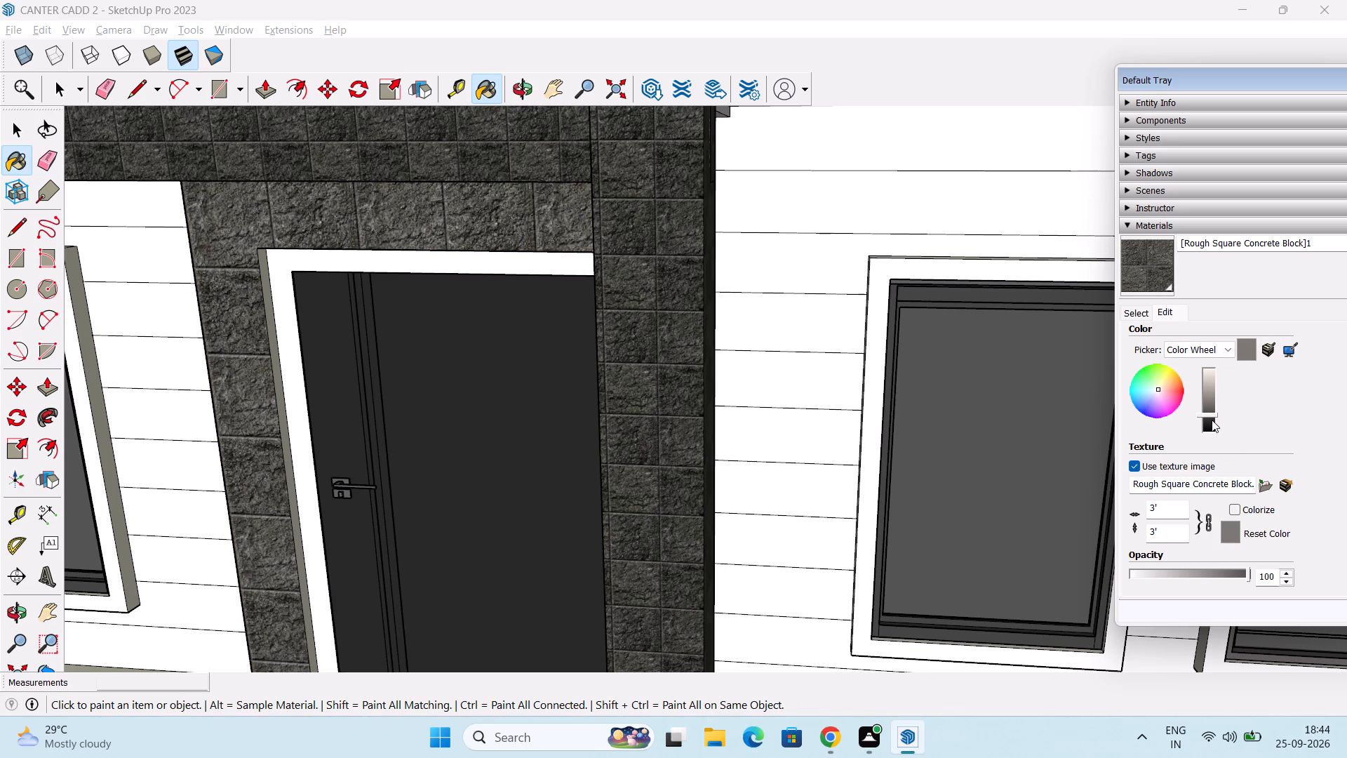
click(1212, 420)
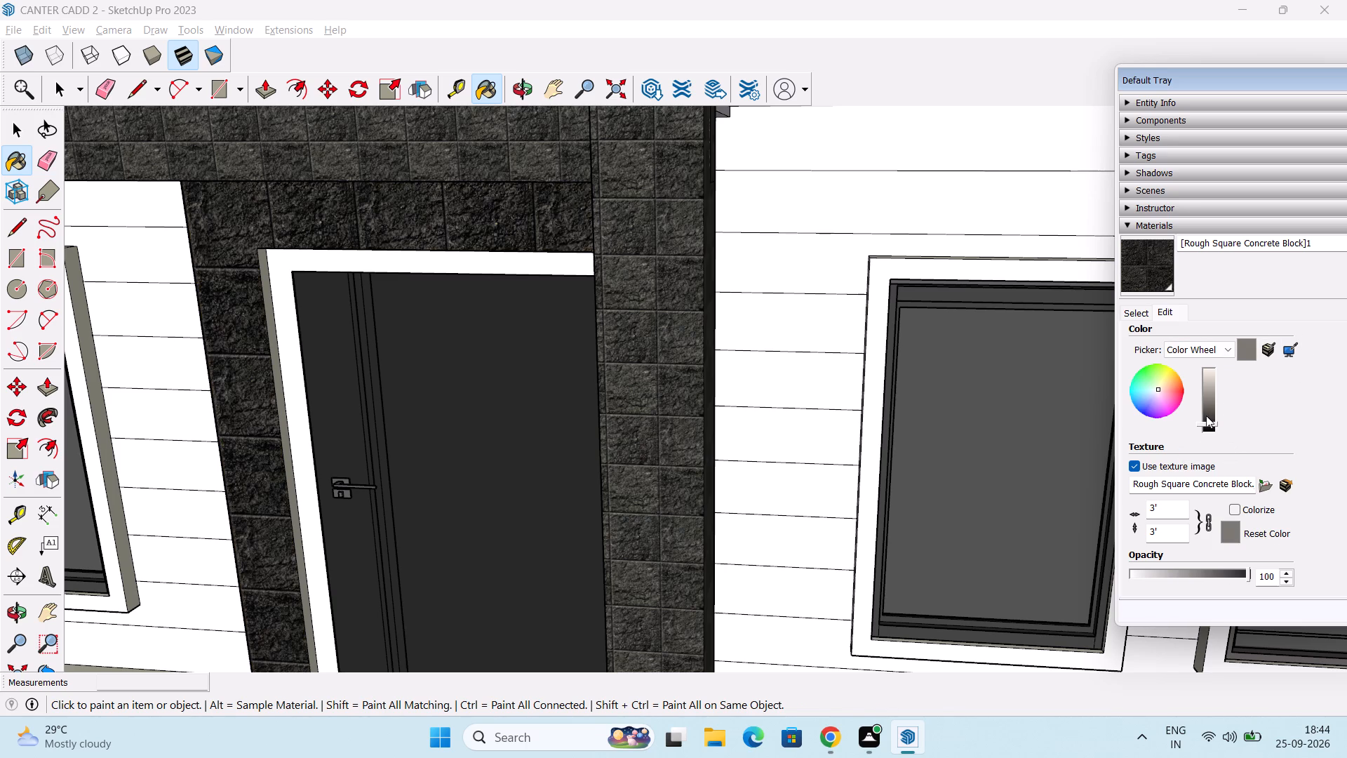
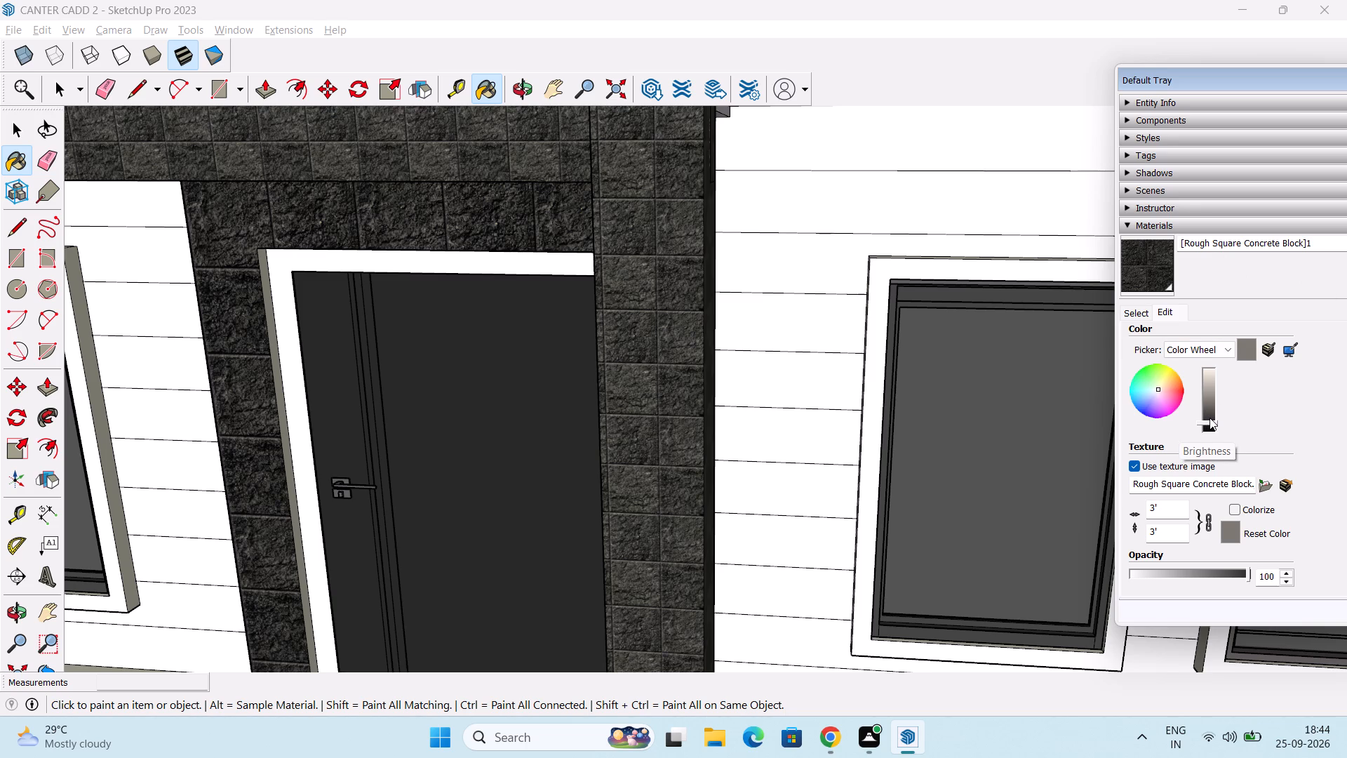
Fine-tune the near-black brightness of the entrance surround's Rough Square Concrete Block material and set its texture size to 1'.
click(1209, 418)
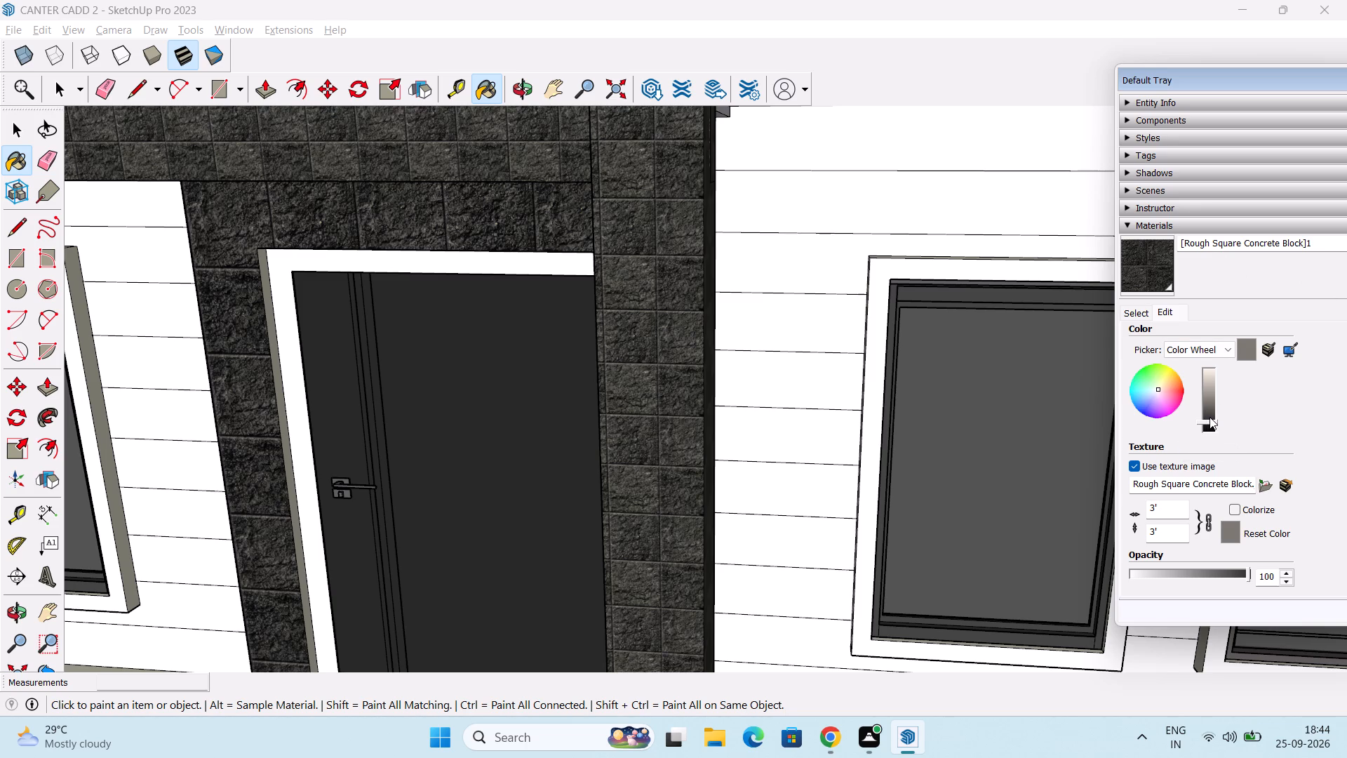
click(1209, 417)
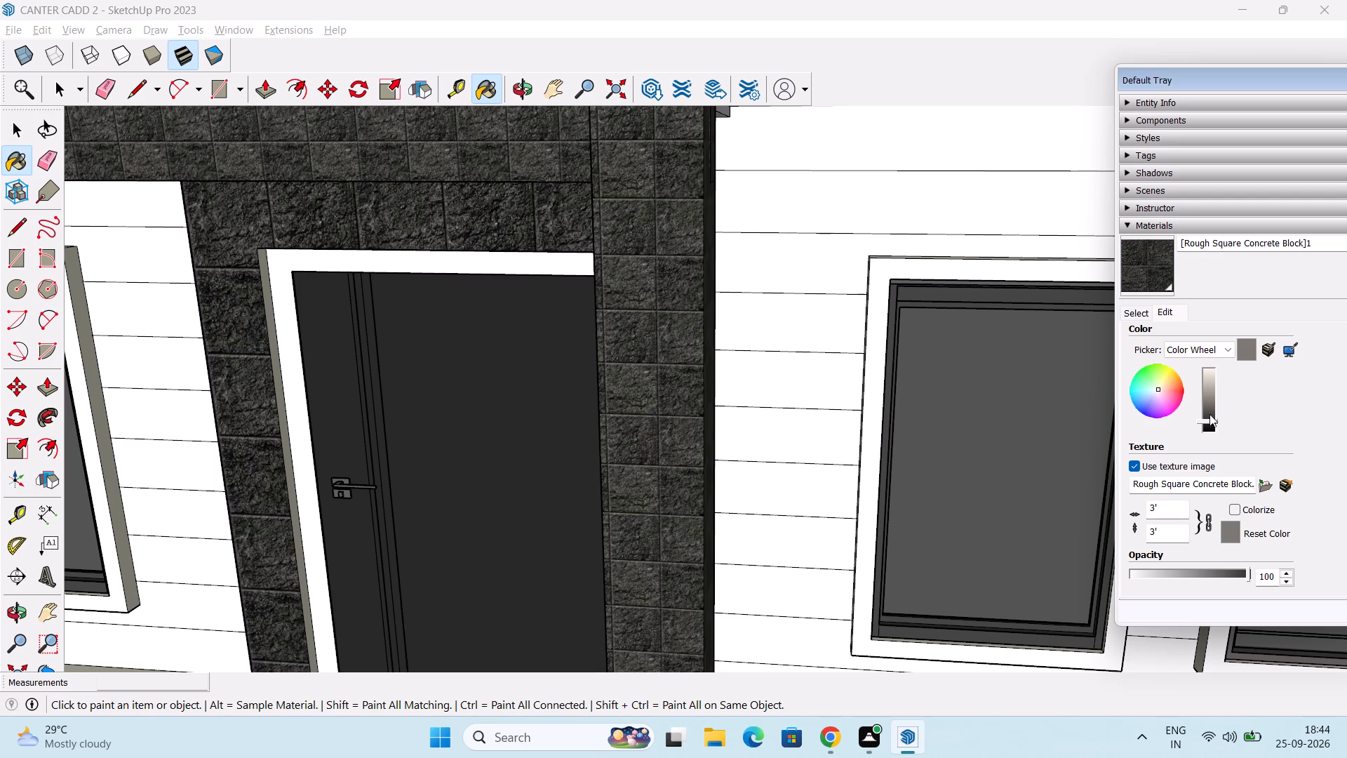
click(1210, 416)
middle_drag(664, 336, 679, 350)
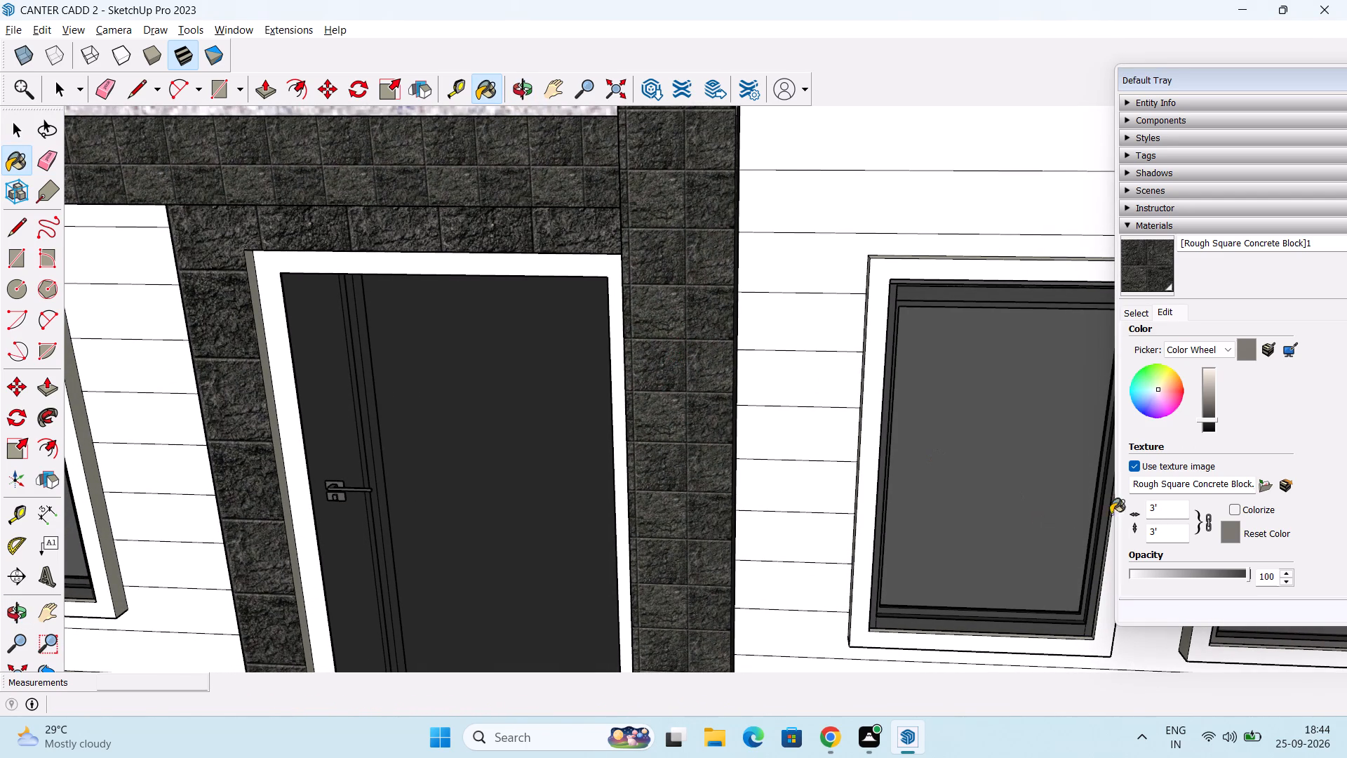
double_click(1171, 512)
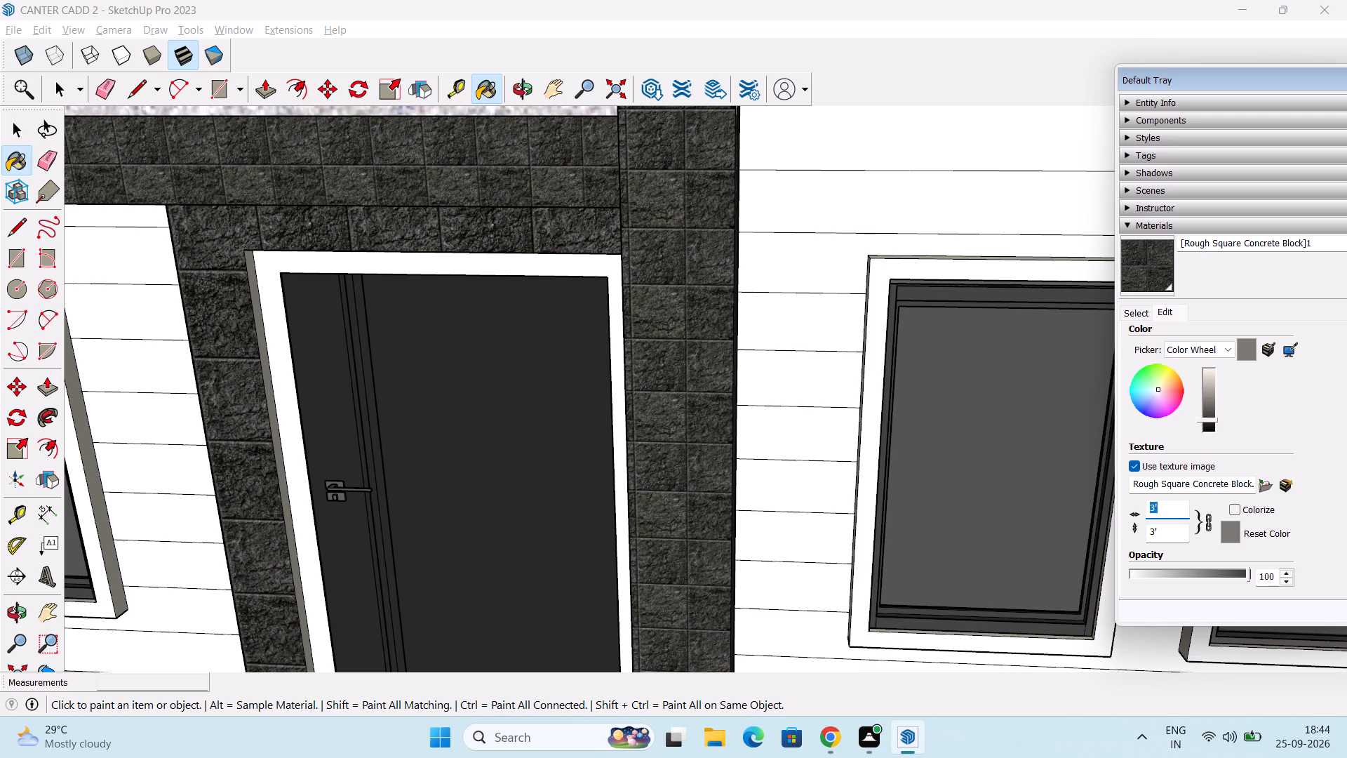
text(1')
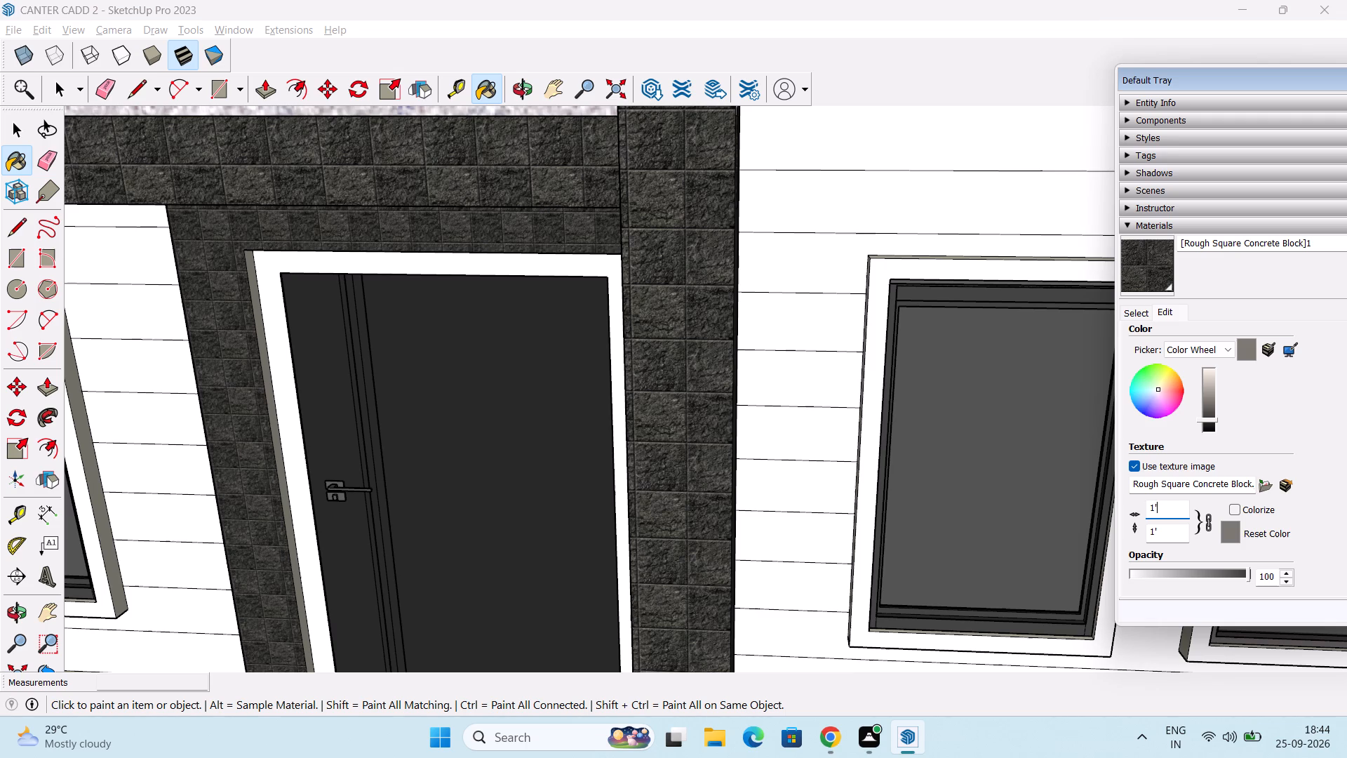
Erase the horizontal siding lines across the entrance surround's narrow outer side face, on the side opposite the door handle.
middle_drag(448, 620, 448, 543)
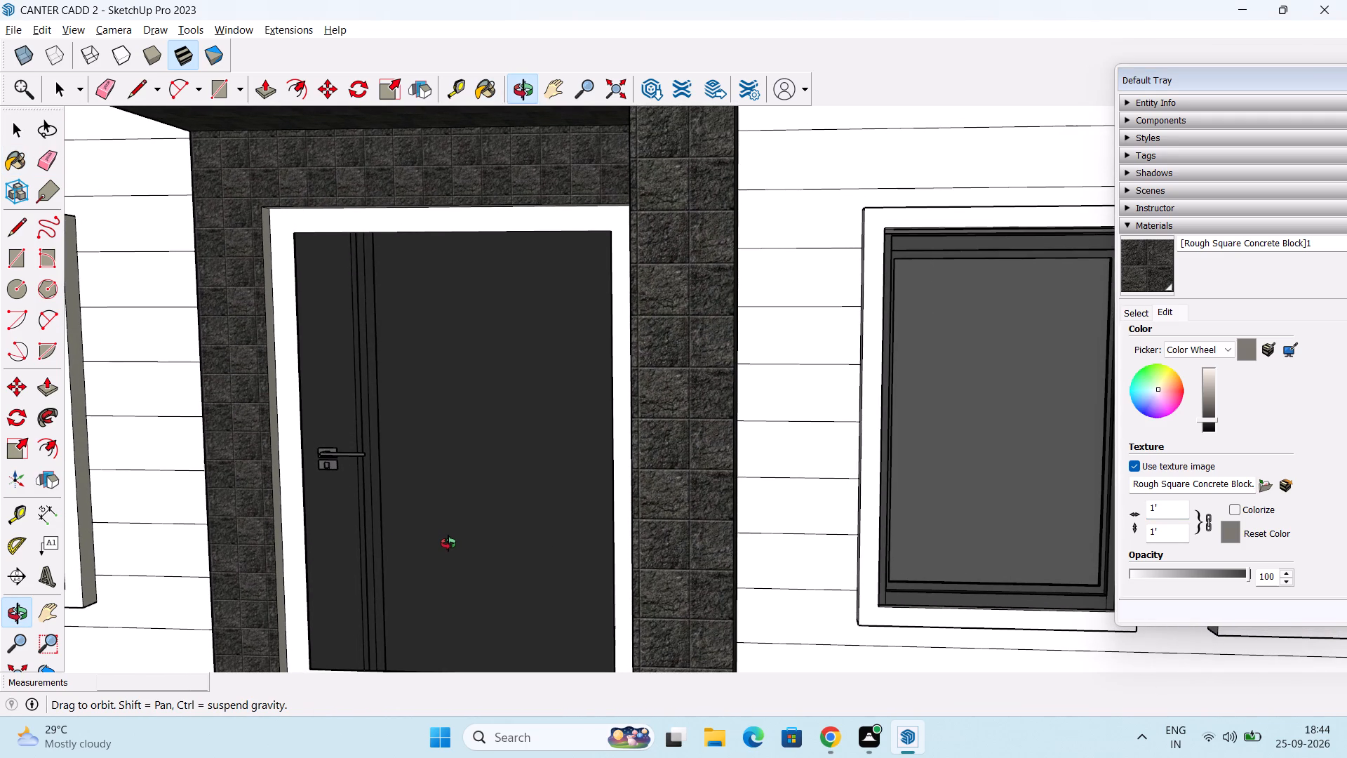
middle_drag(448, 543, 455, 540)
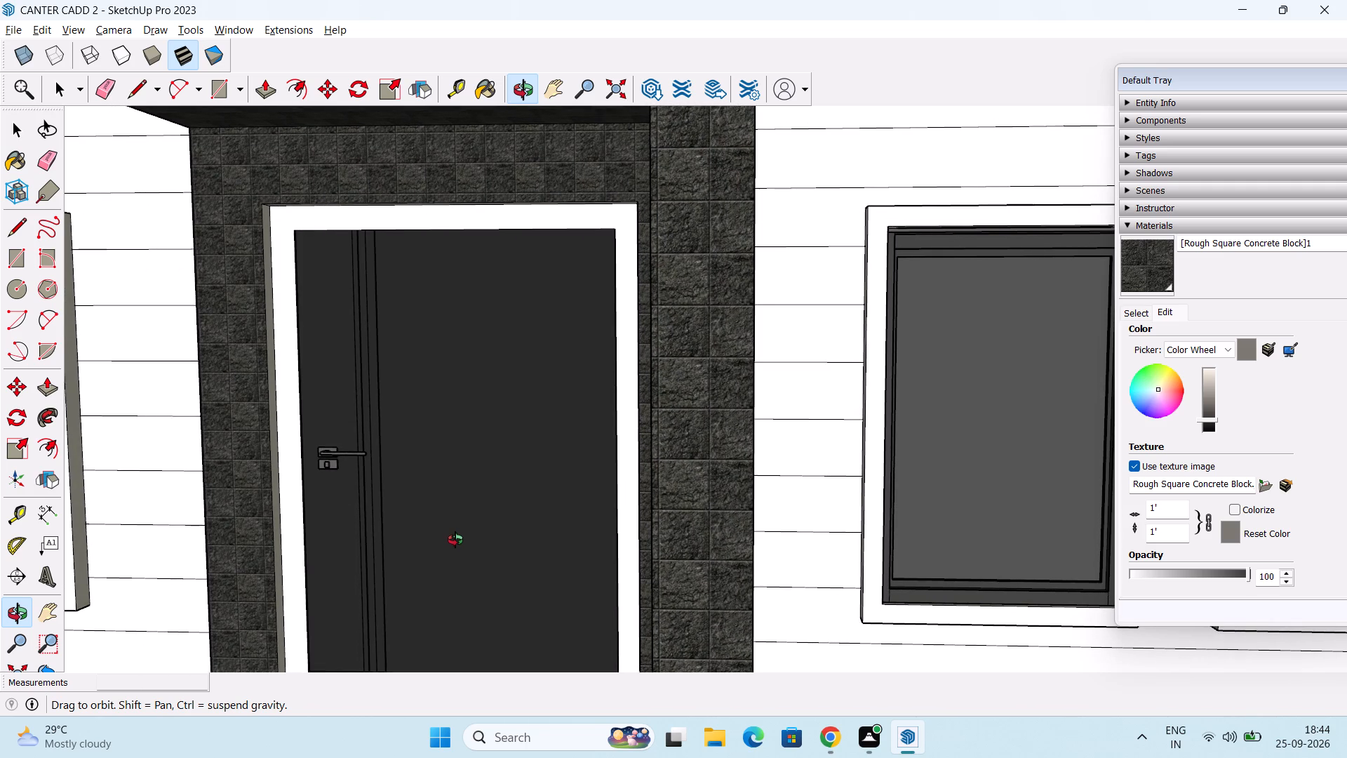
middle_drag(455, 540, 394, 548)
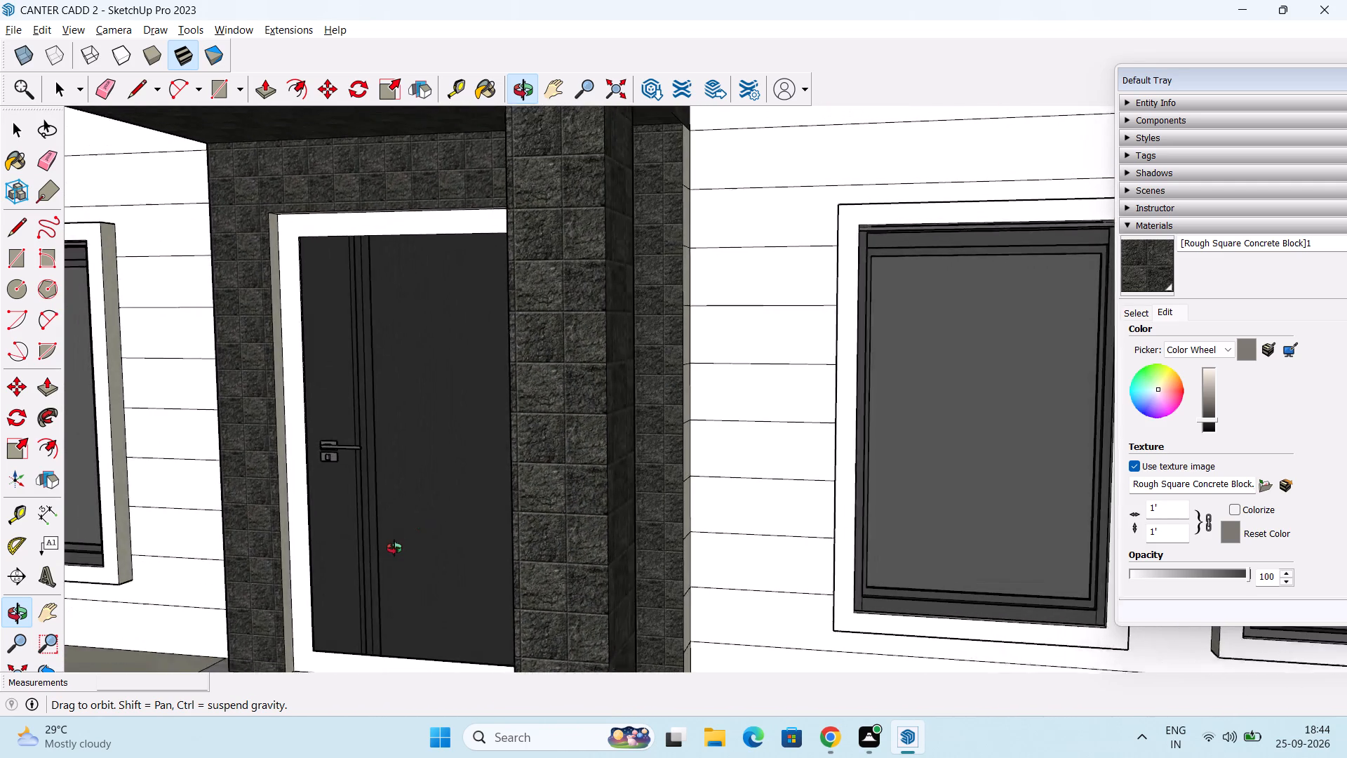
middle_drag(394, 548, 392, 548)
scroll(389, 531, down, 1)
middle_drag(389, 525, 325, 541)
scroll(648, 467, up, 2)
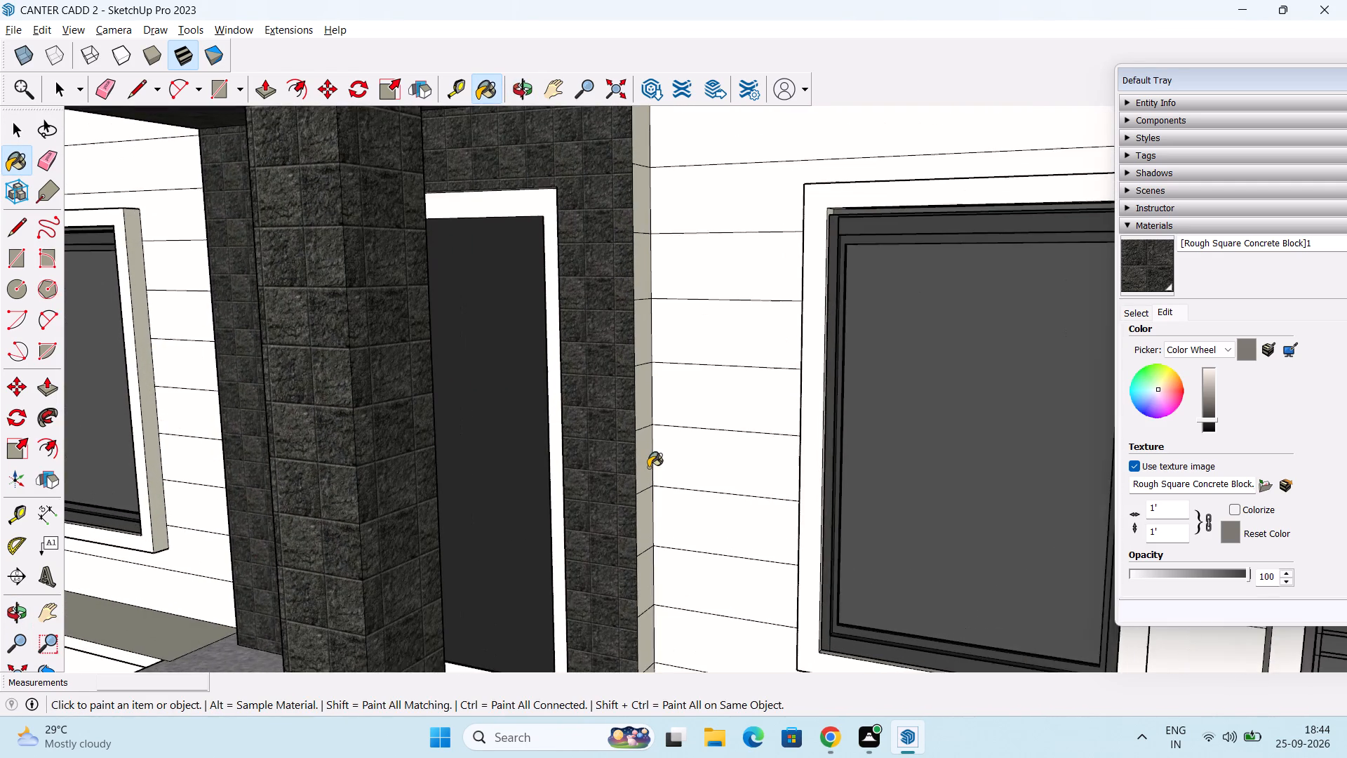
middle_drag(648, 467, 603, 474)
key(space)
key(w)
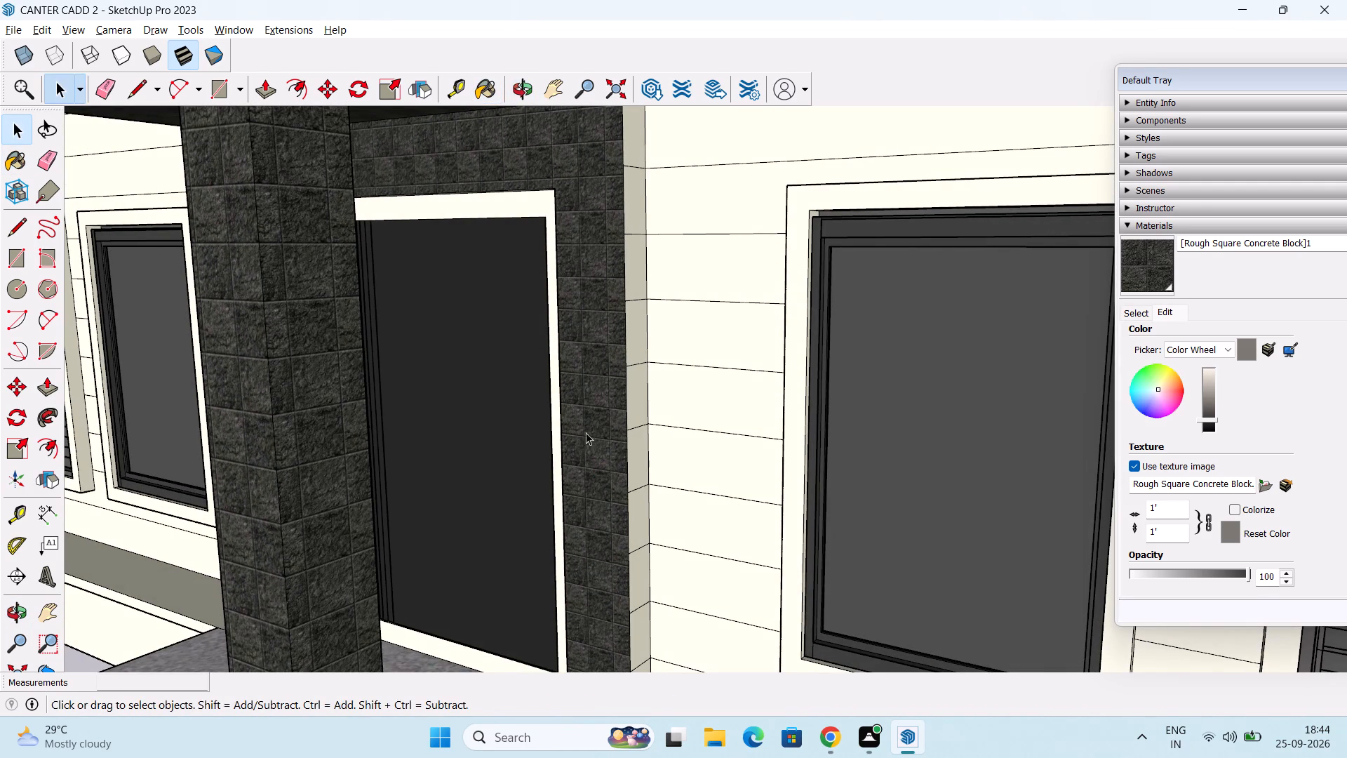
key(e)
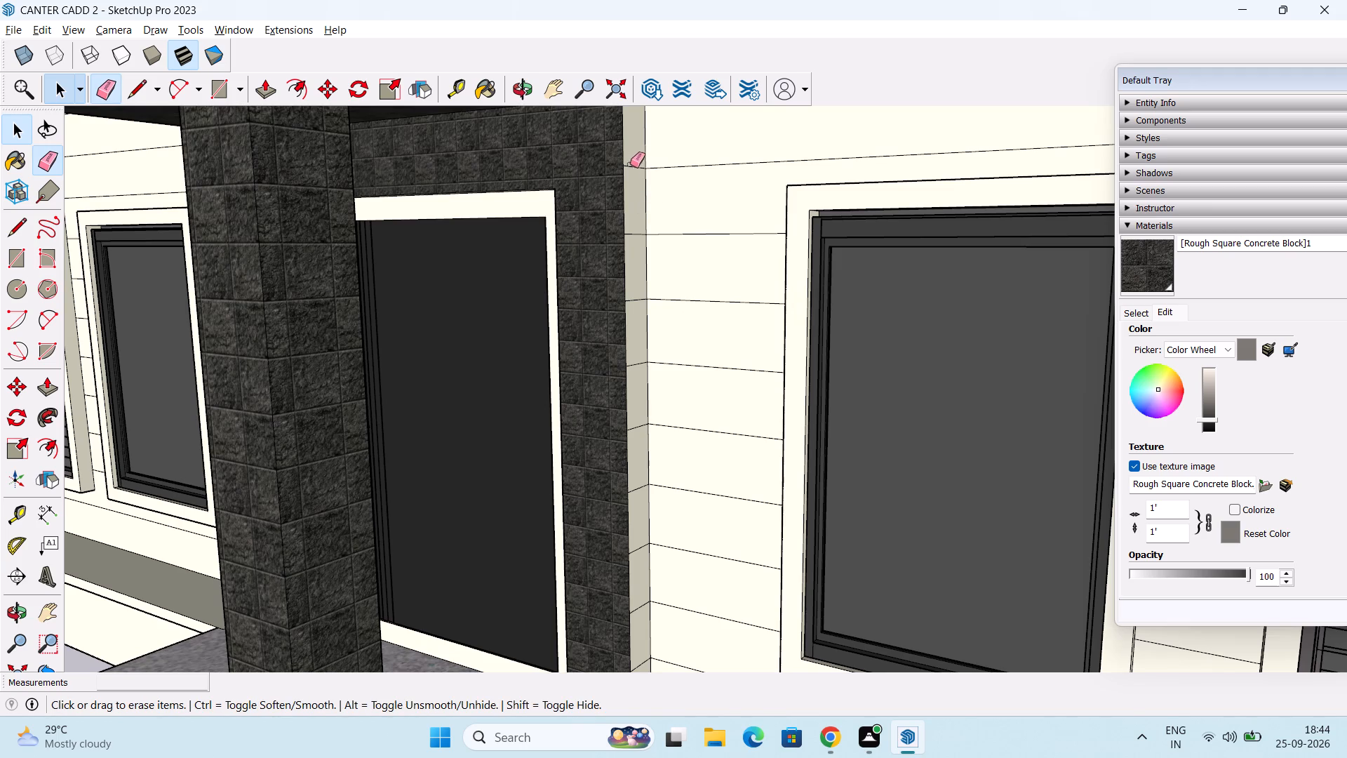
drag(638, 164, 640, 279)
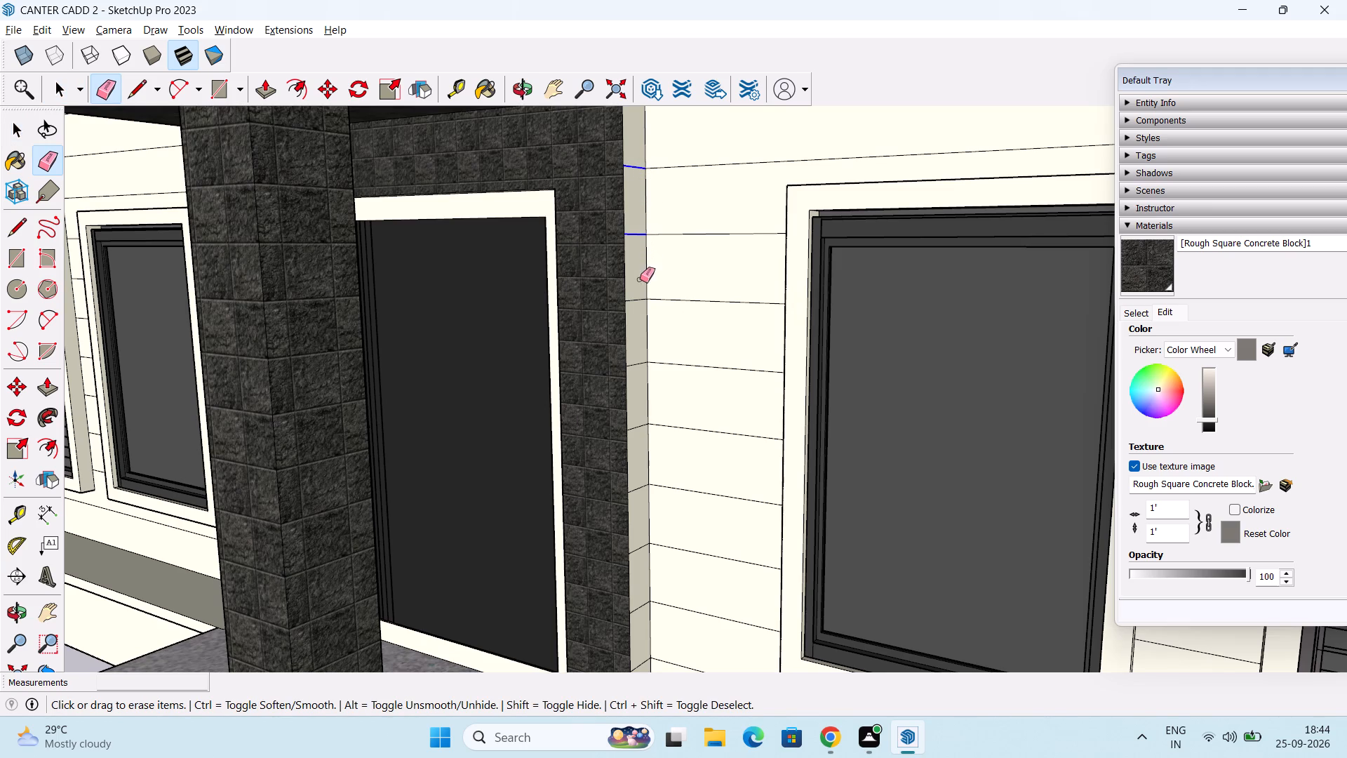
drag(640, 279, 643, 445)
drag(643, 445, 647, 656)
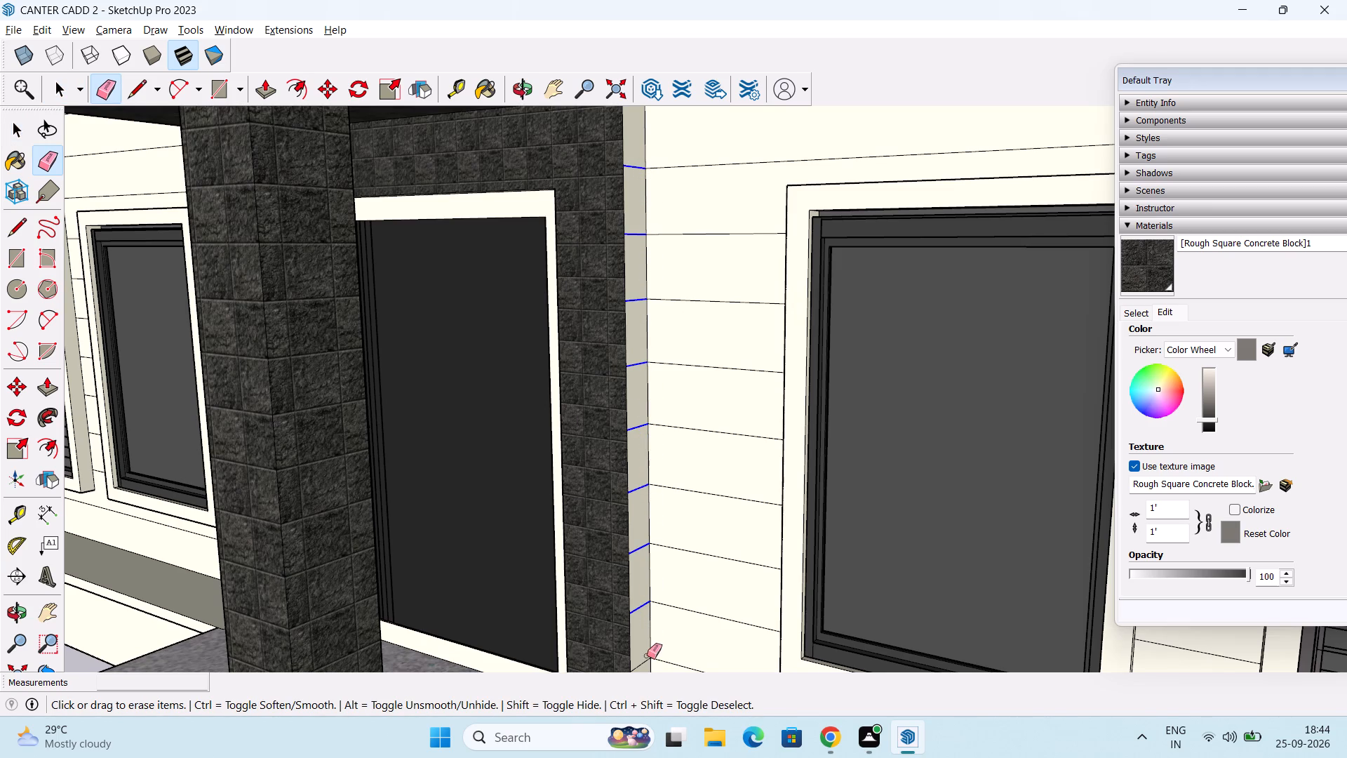
drag(647, 656, 648, 665)
Erase the horizontal siding lines across the entrance surround's other outer side face, on the door handle side.
shift+middle_drag(666, 601, 663, 430)
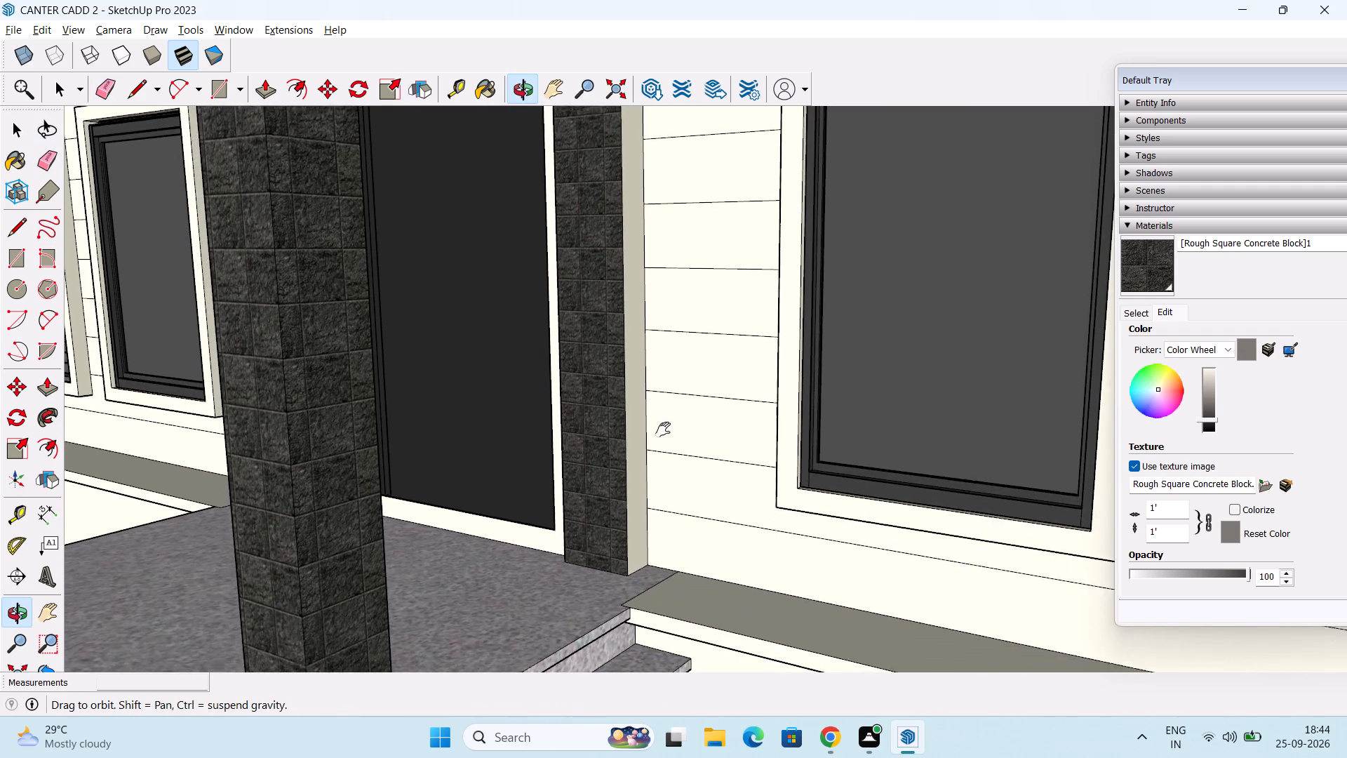
shift+middle_drag(663, 430, 664, 422)
scroll(664, 422, down, 3)
middle_drag(382, 518, 944, 491)
middle_drag(733, 400, 730, 516)
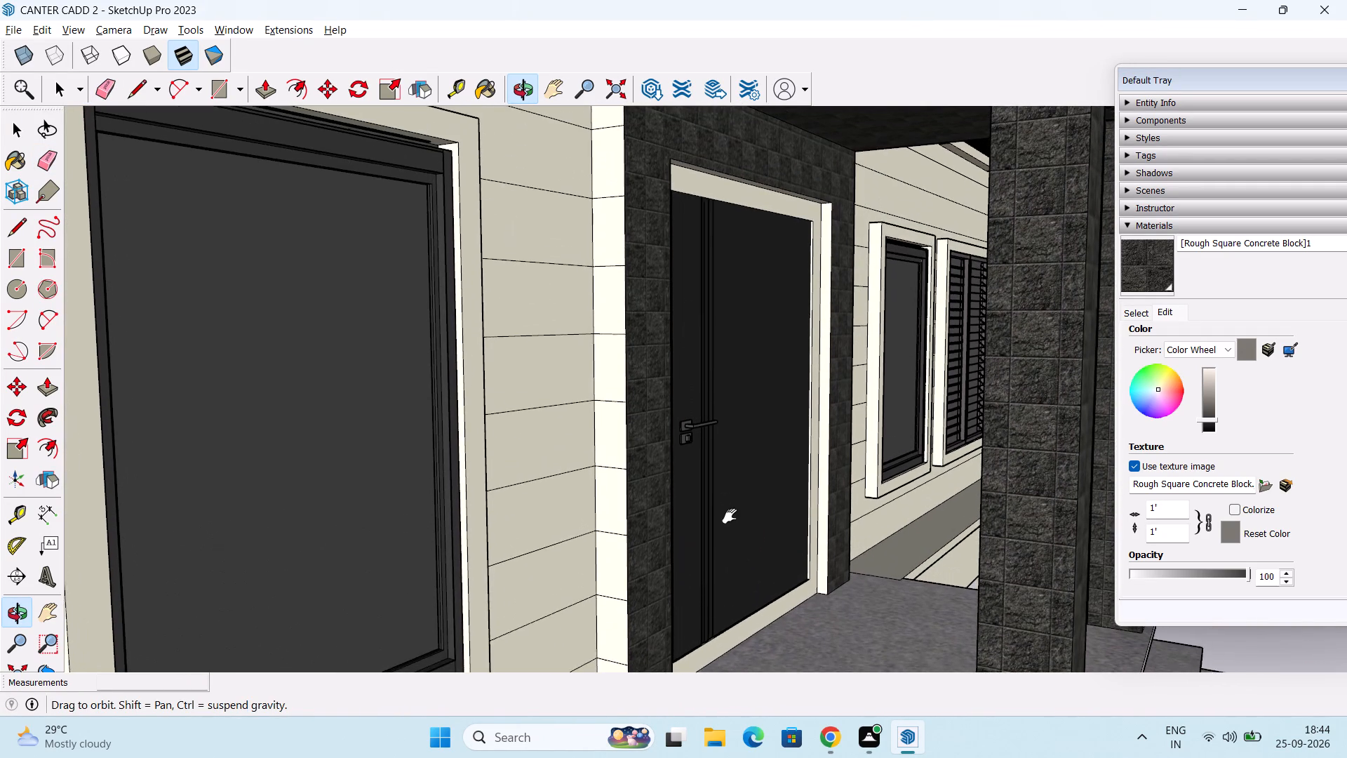
middle_drag(730, 516, 730, 517)
scroll(714, 440, down, 3)
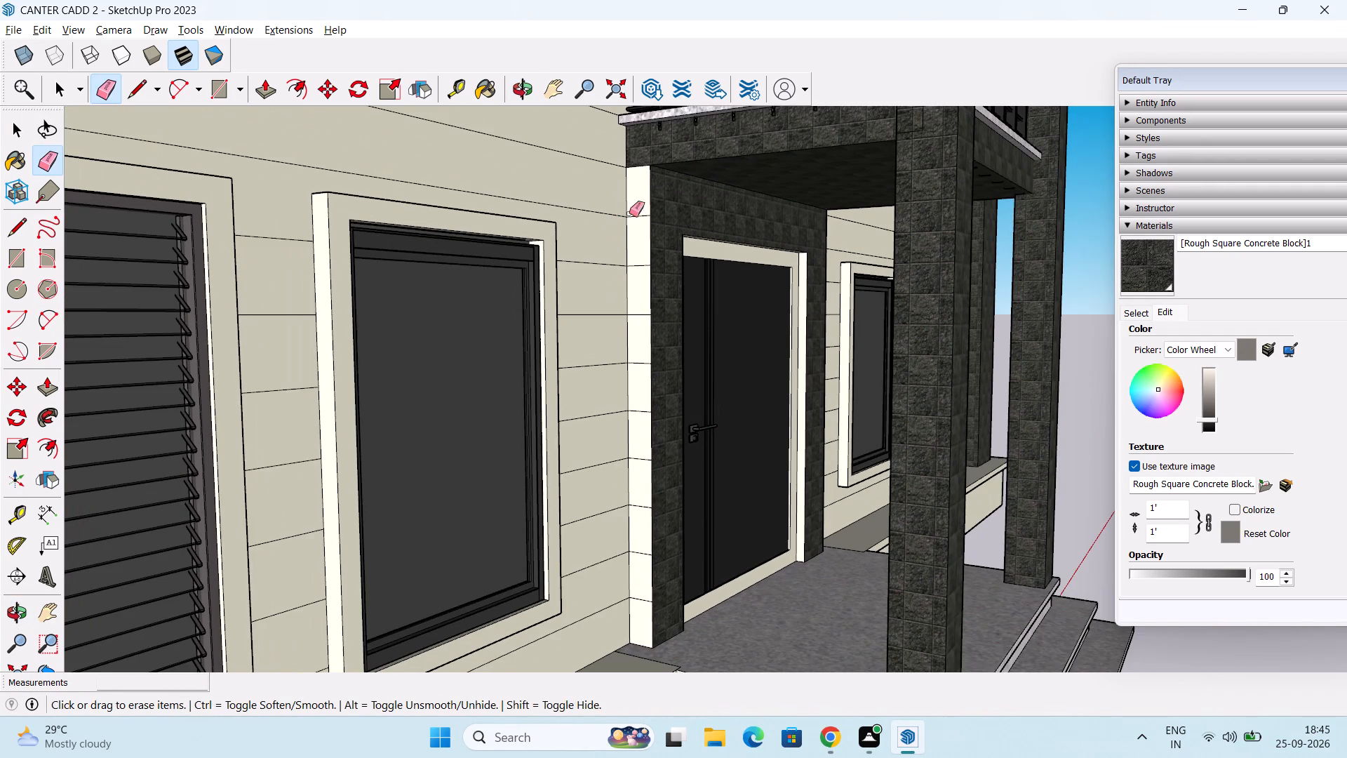
drag(642, 213, 636, 331)
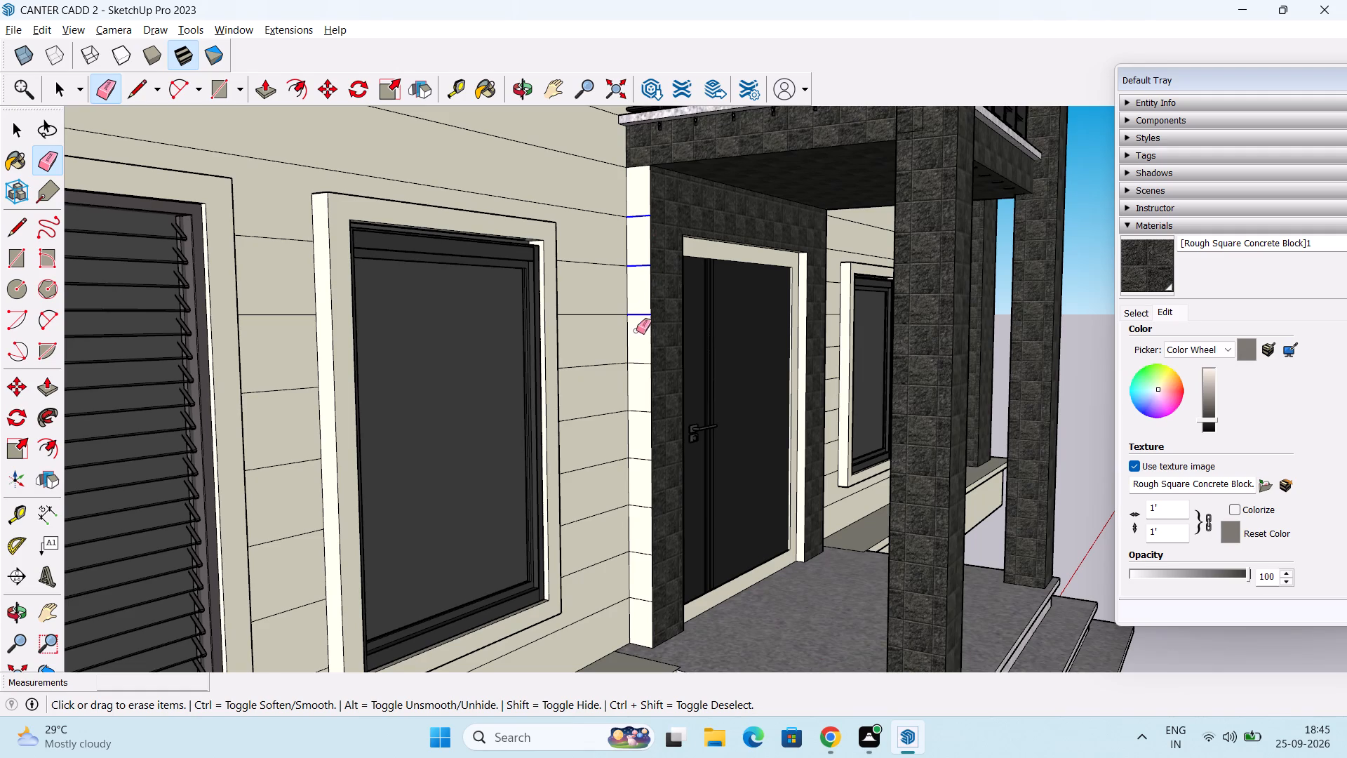
drag(636, 331, 637, 519)
drag(637, 519, 641, 606)
Paint both outer side faces of the entrance surround with the dark Rough Square Concrete Block material.
scroll(662, 543, down, 3)
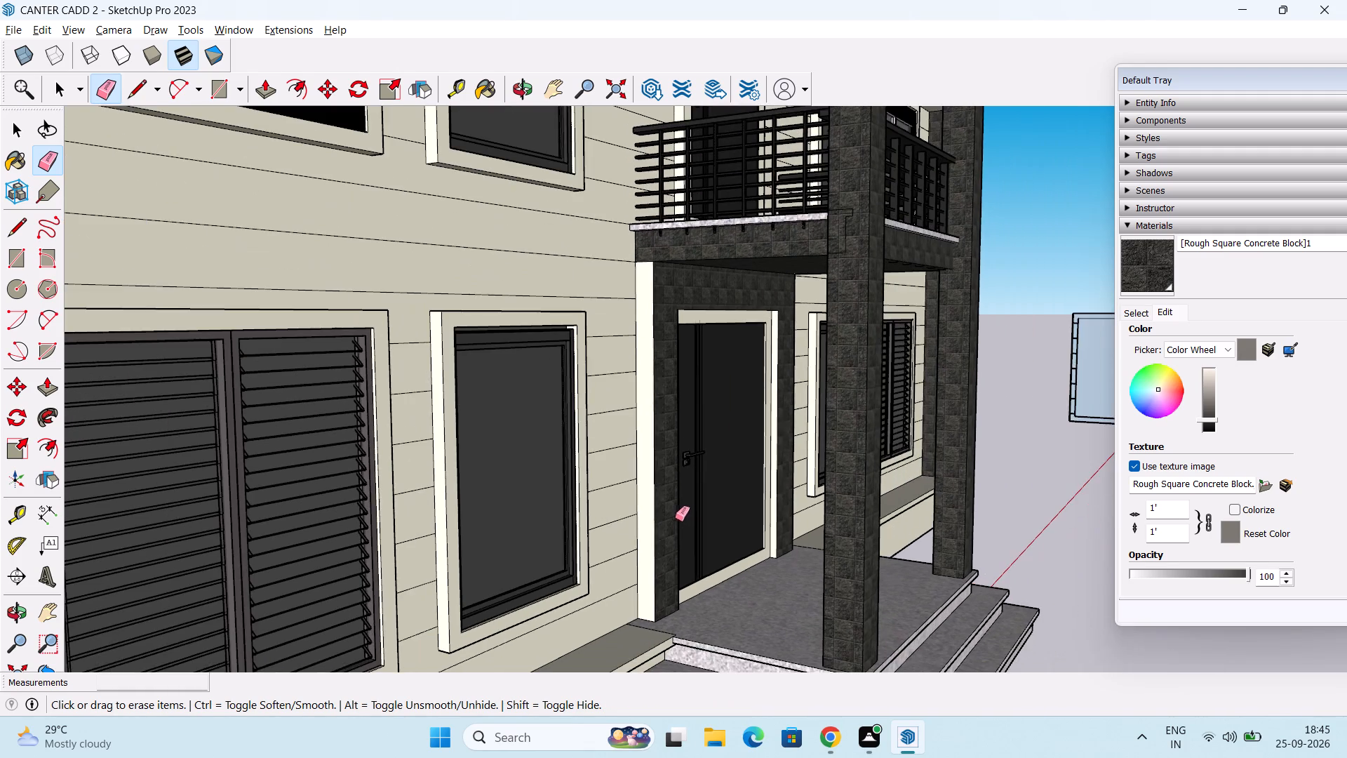
middle_drag(678, 514, 203, 531)
middle_drag(460, 464, 295, 491)
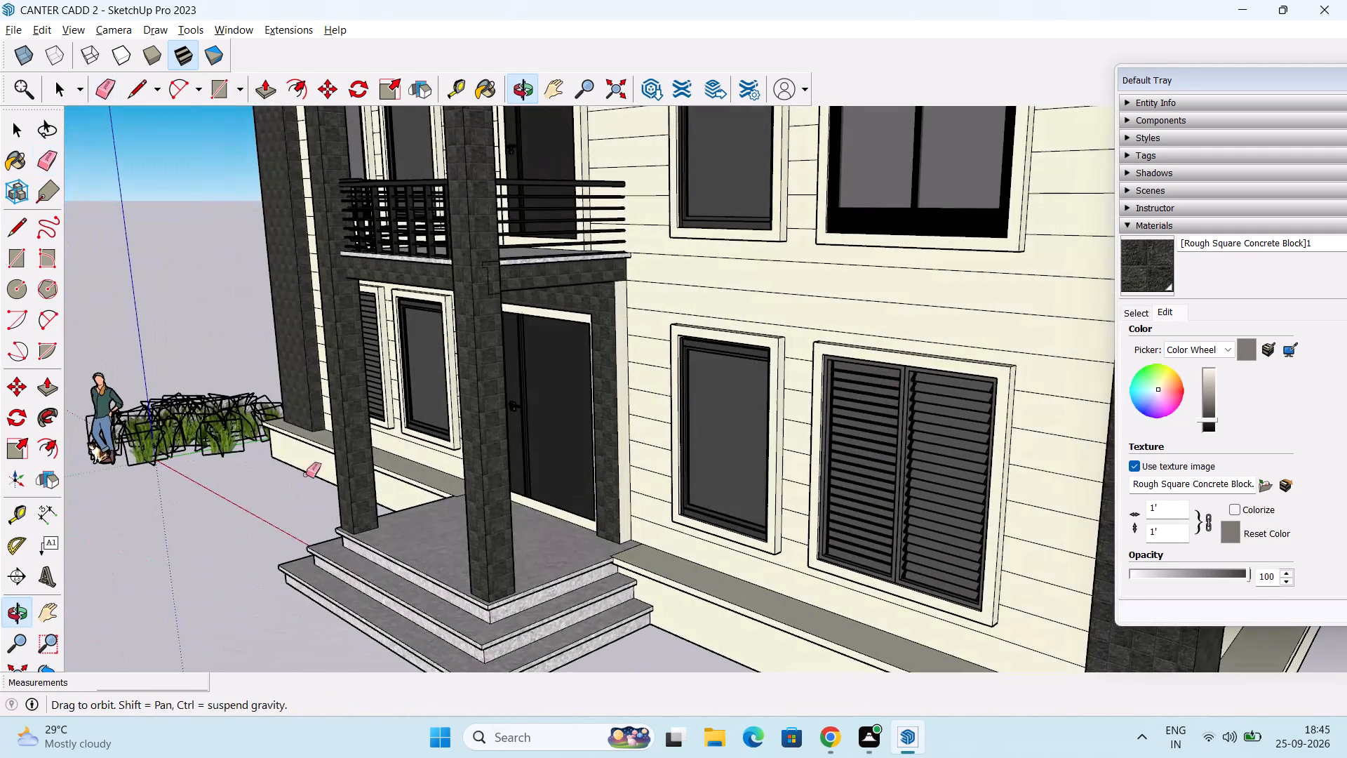
scroll(1124, 391, up, 2)
click(1156, 265)
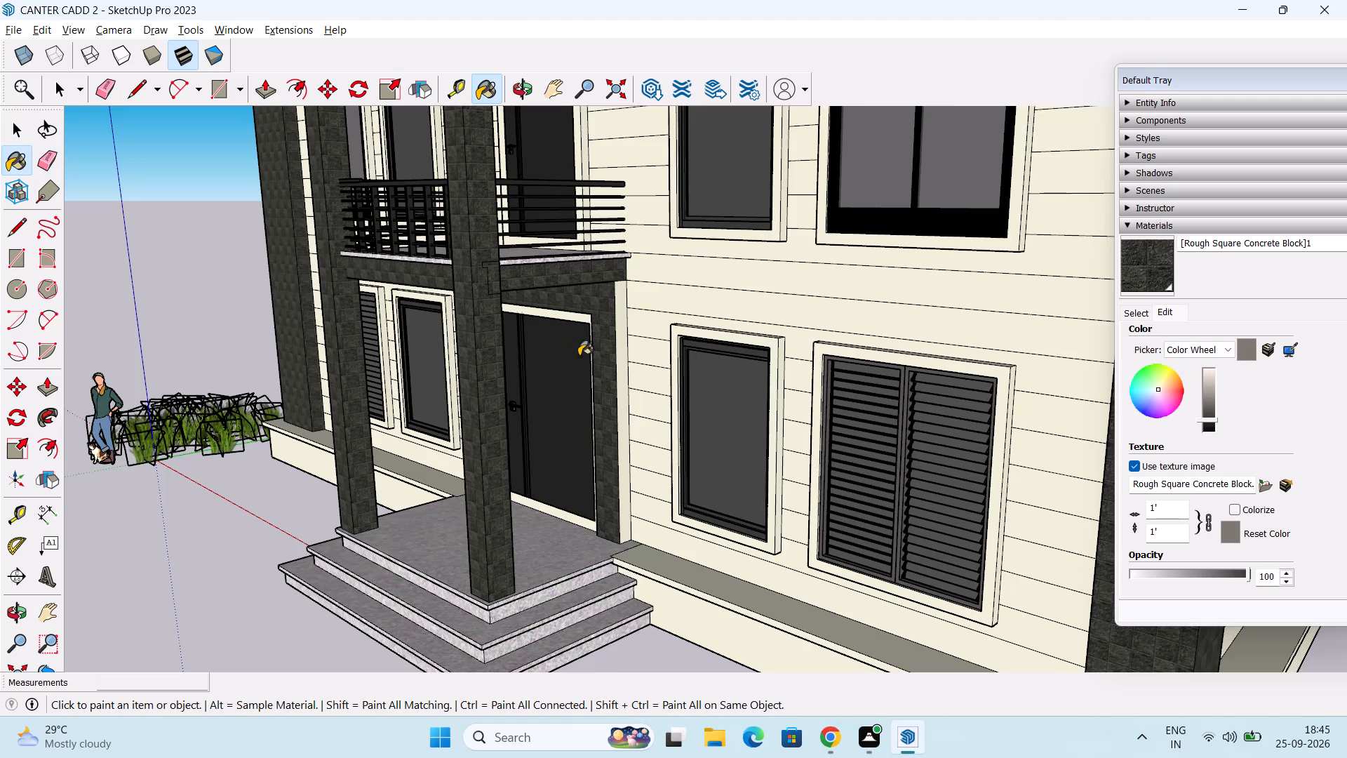
scroll(586, 356, up, 3)
click(636, 307)
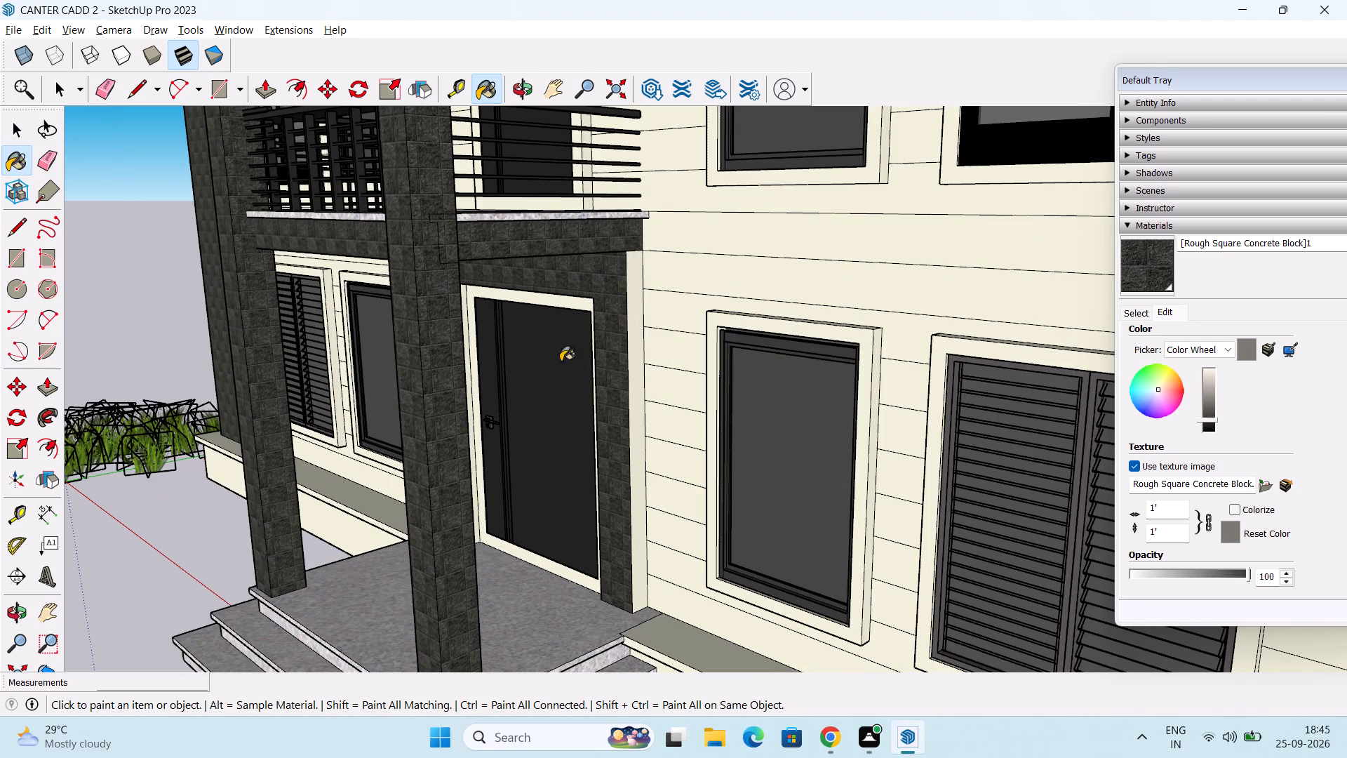
middle_drag(361, 465, 953, 414)
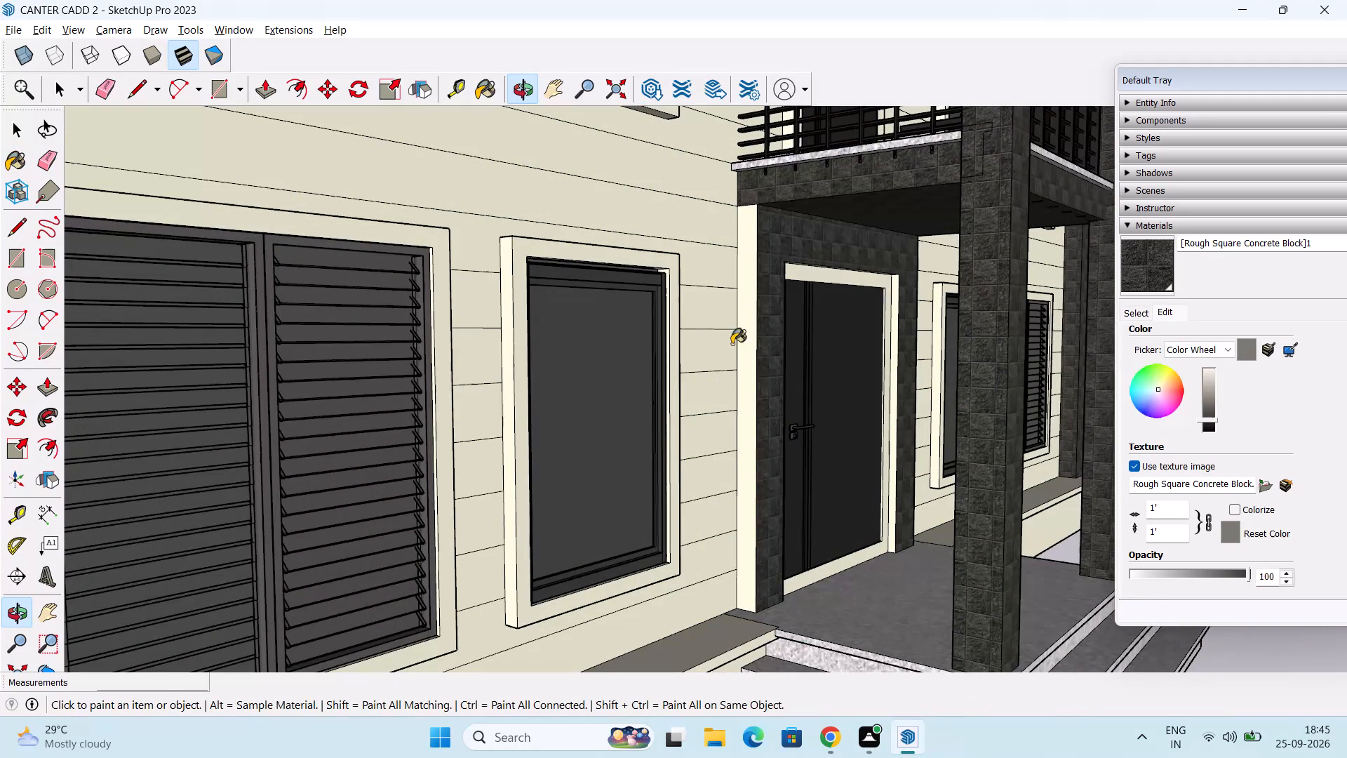
click(738, 348)
click(742, 355)
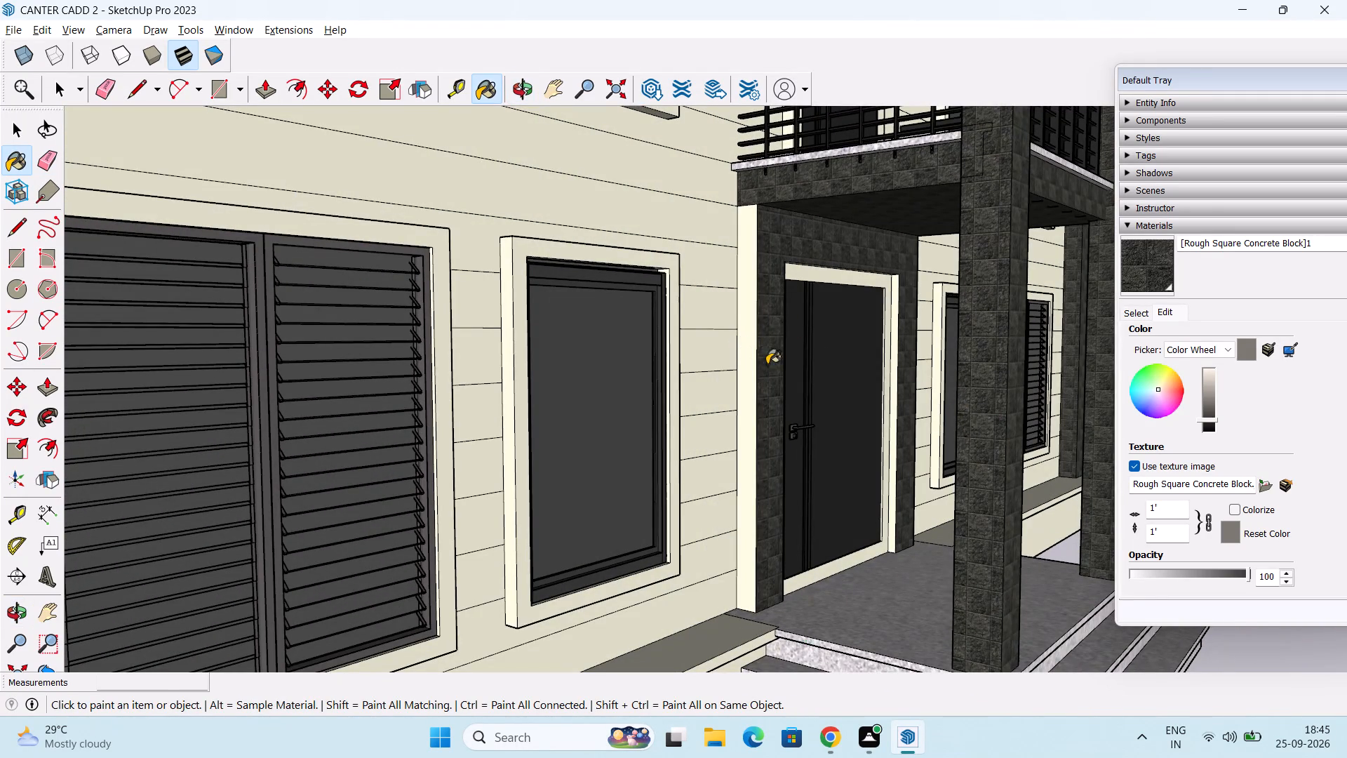
Paint the narrow top and both side reveals around the entrance door frame with the dark Rough Square Concrete Block material.
middle_drag(782, 363, 208, 276)
scroll(509, 277, up, 3)
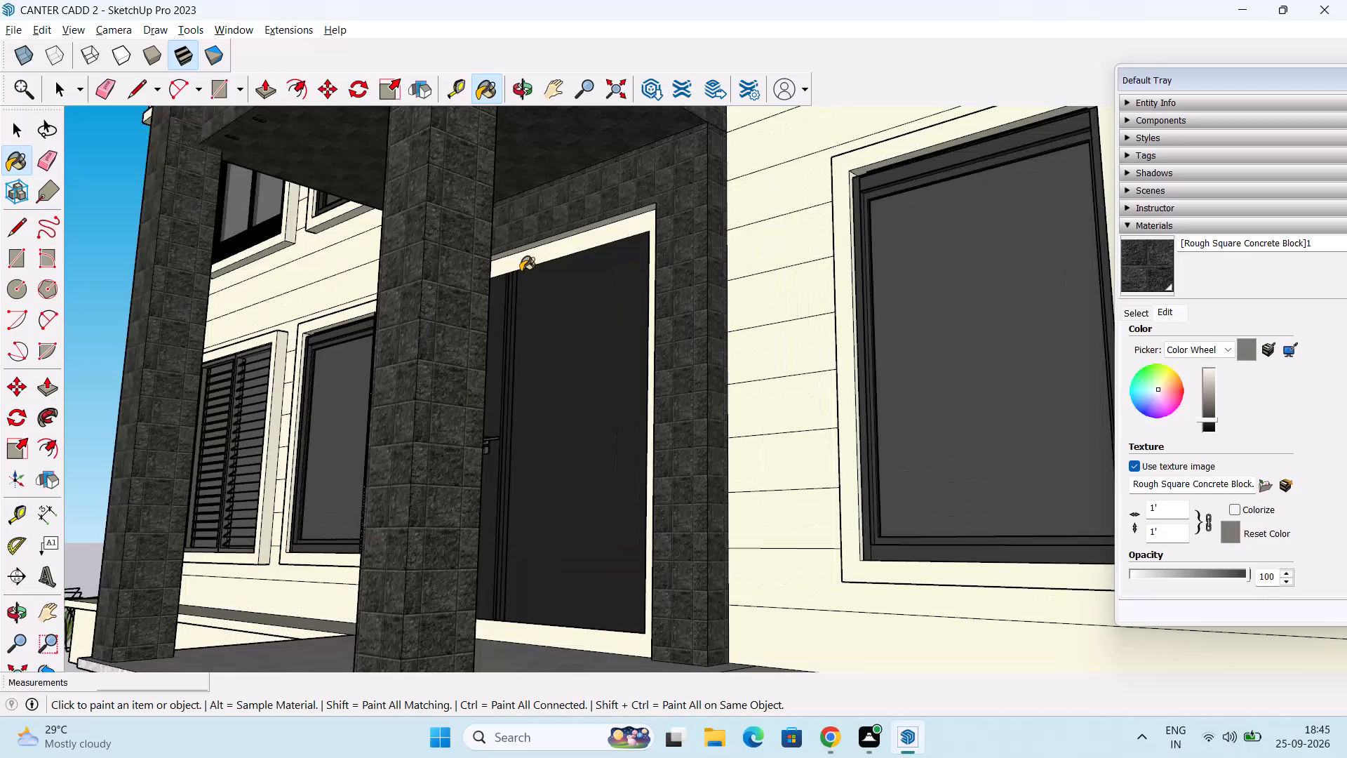
middle_drag(685, 267, 654, 274)
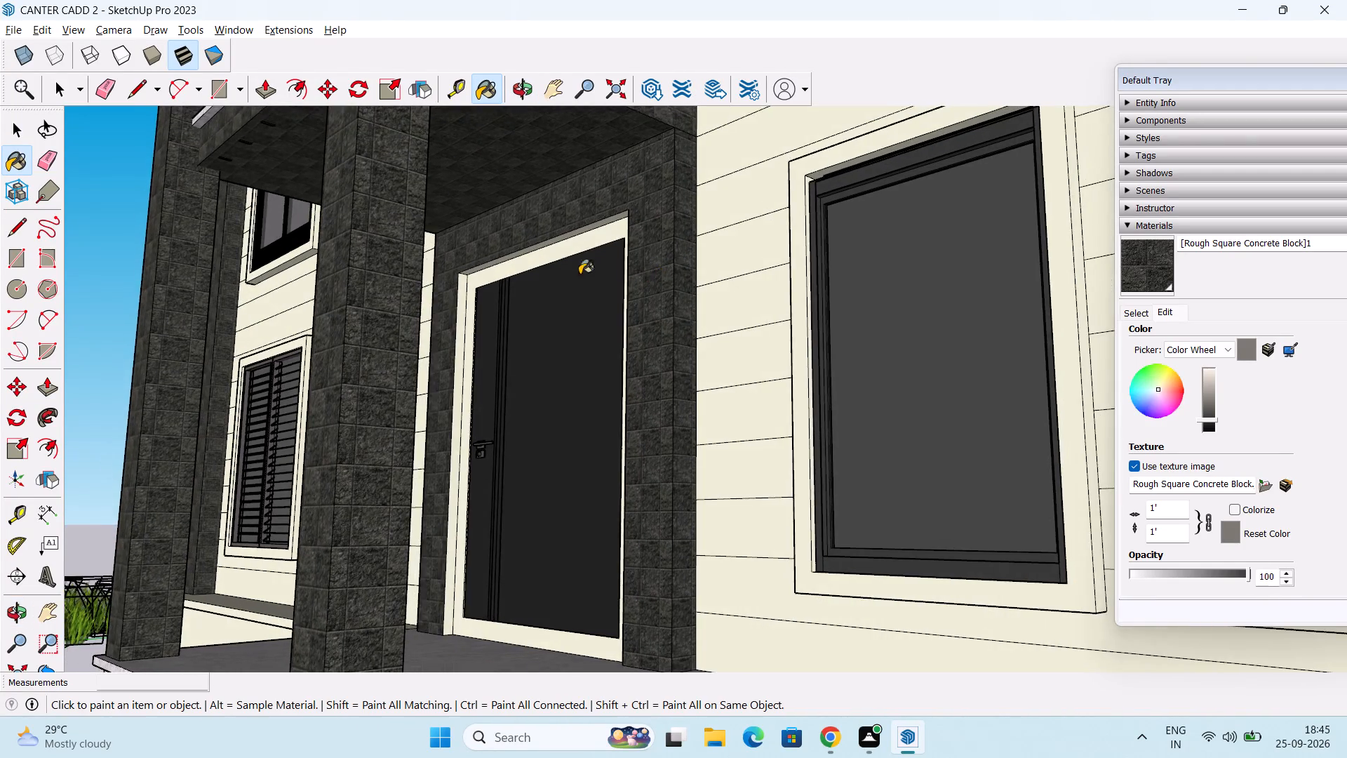
scroll(572, 265, up, 8)
click(545, 220)
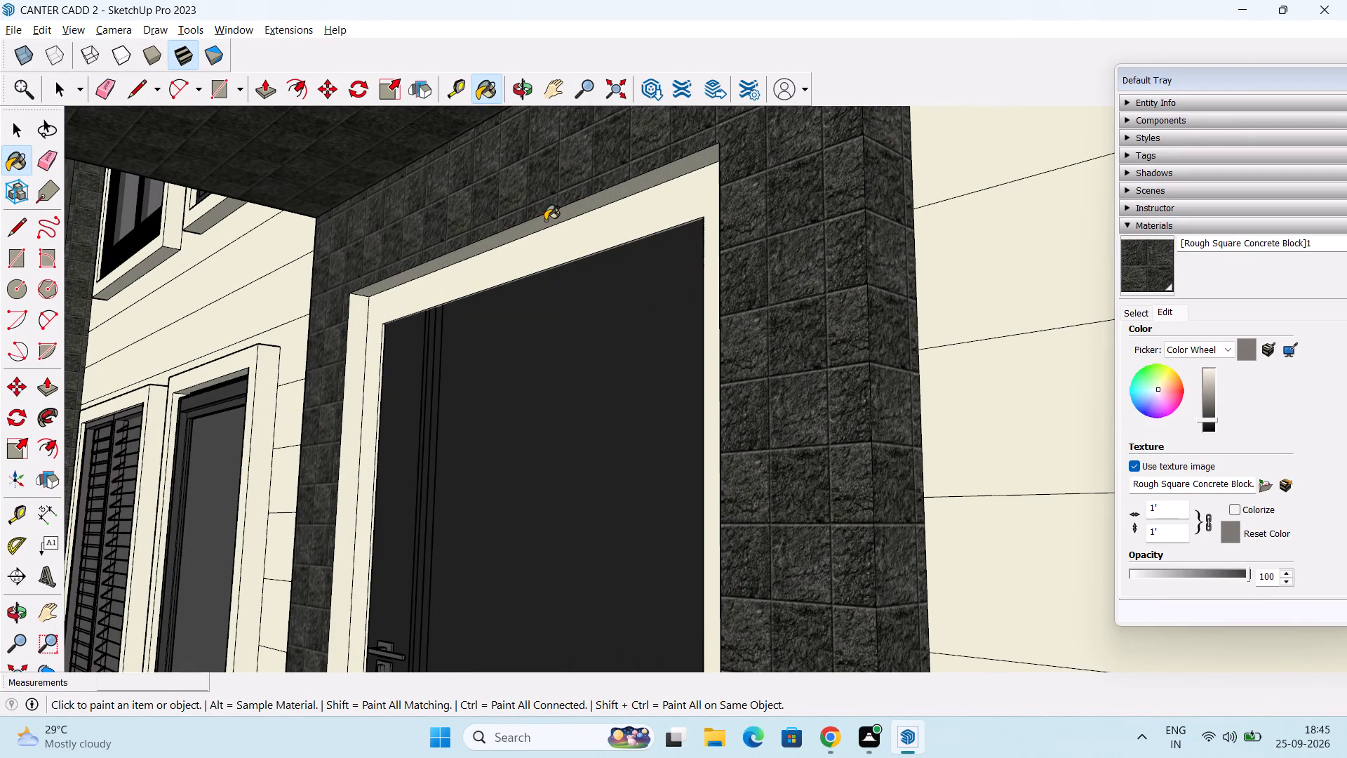
click(355, 328)
middle_drag(432, 346, 827, 399)
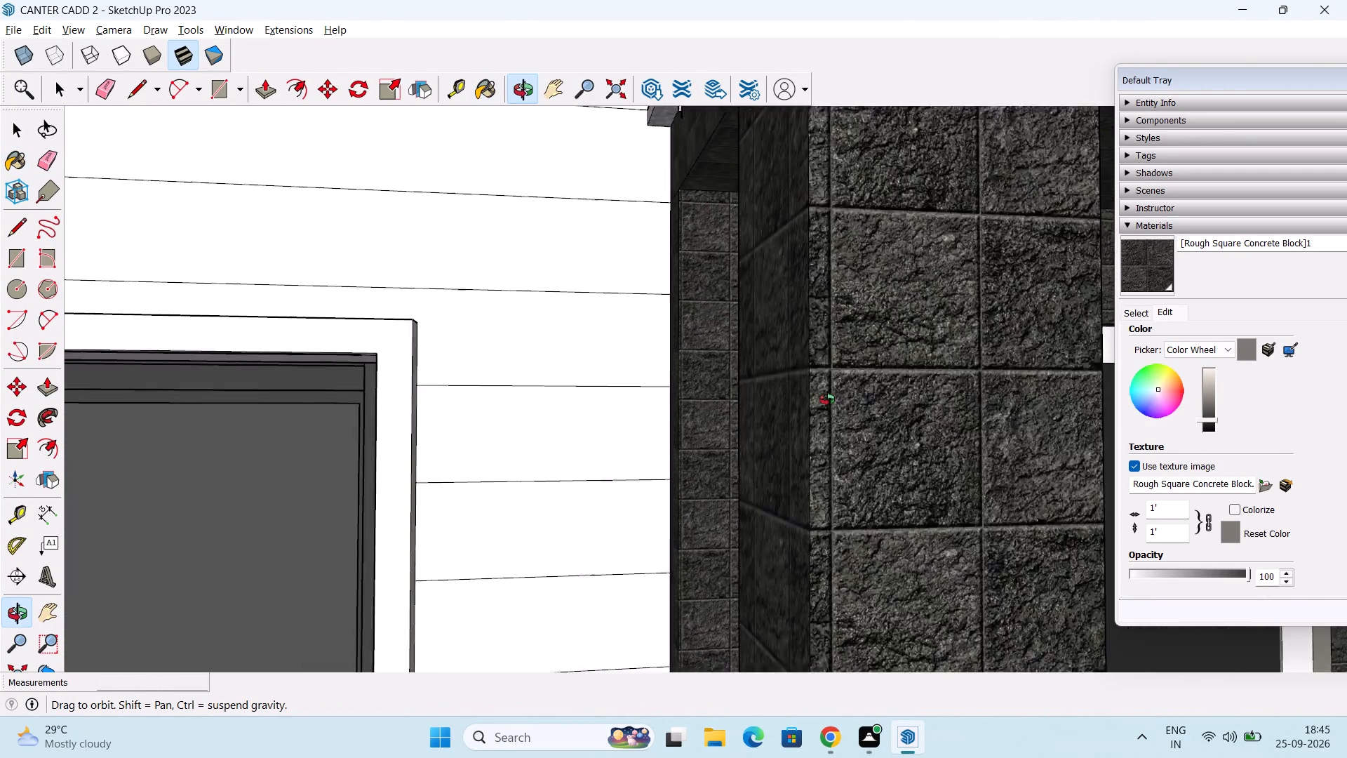
middle_drag(827, 399, 836, 401)
shift+middle_drag(834, 391, 404, 195)
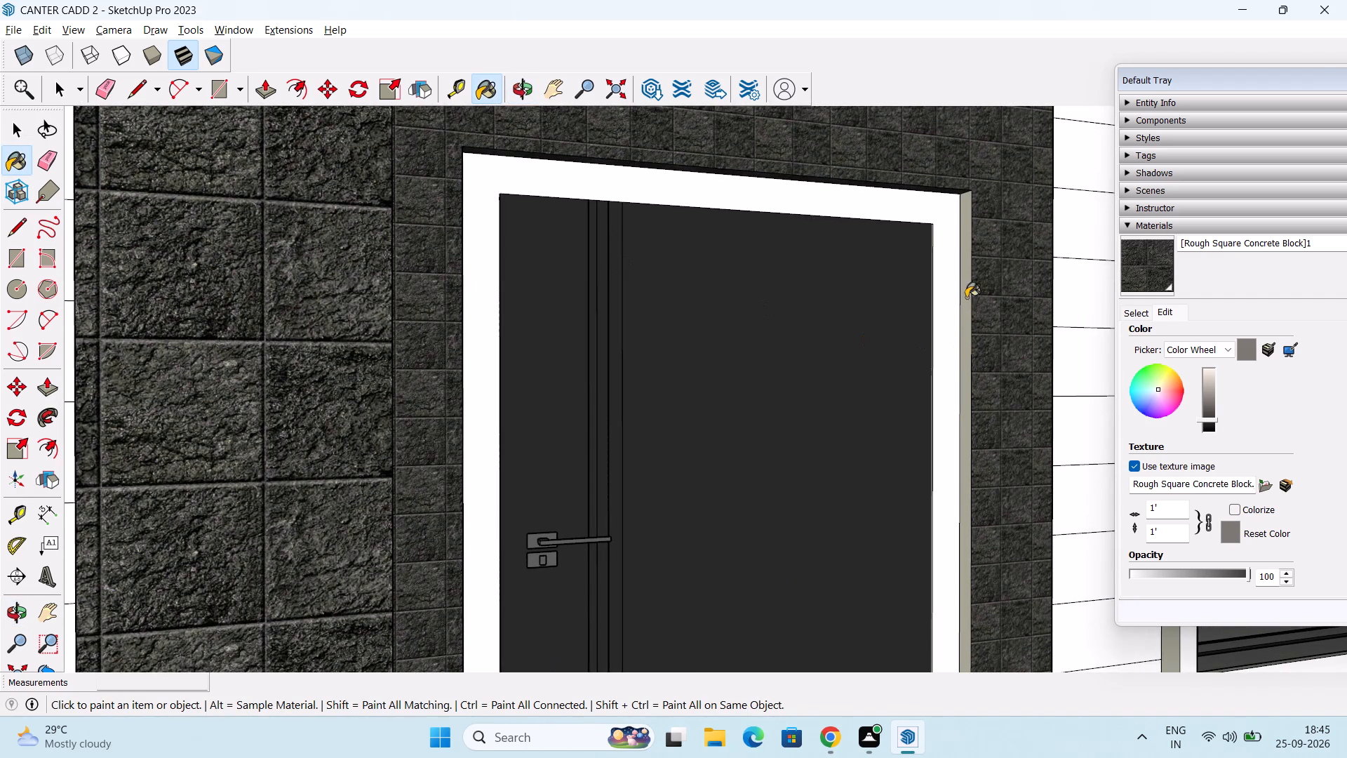
click(965, 310)
Inspect the entrance surround and door base from several angles for faces still lacking the dark block material.
middle_drag(967, 356, 885, 95)
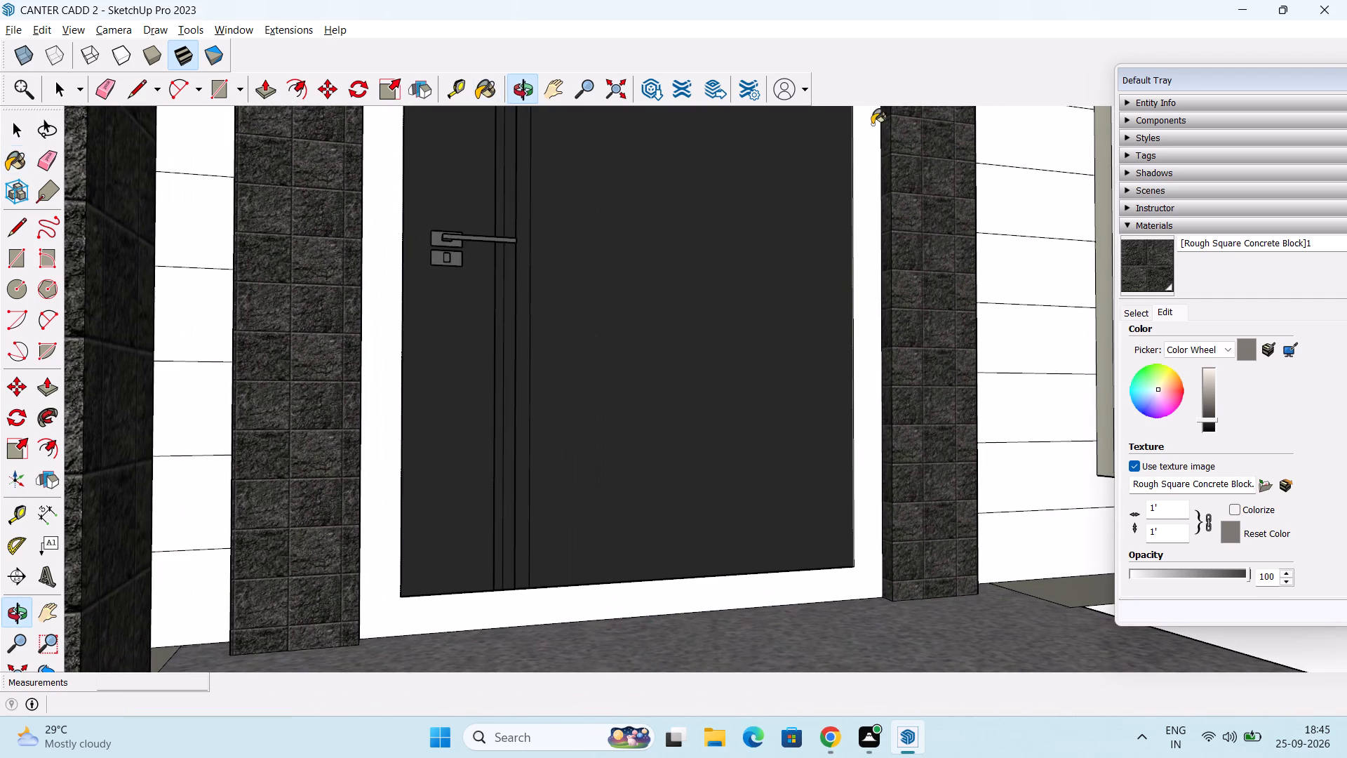
middle_drag(836, 245, 605, 476)
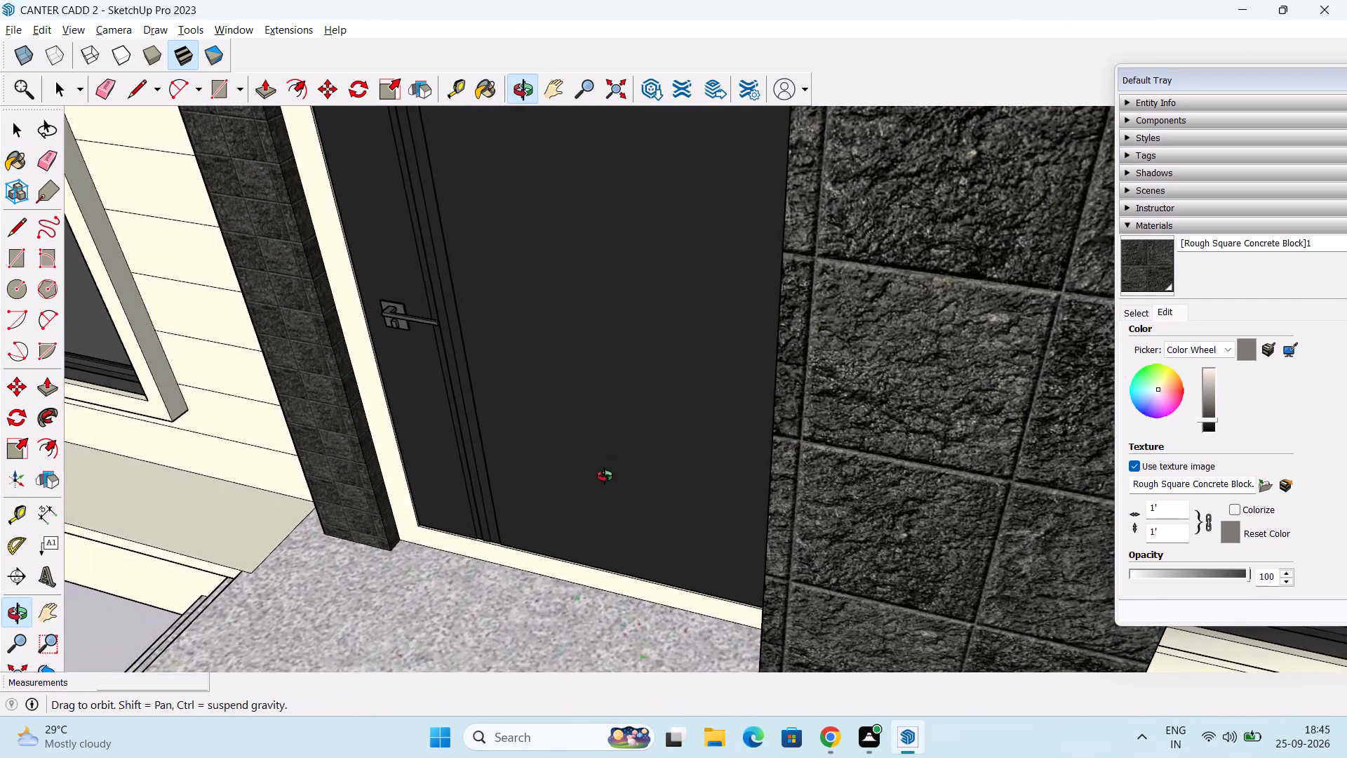
middle_drag(605, 476, 621, 419)
key(space)
scroll(651, 399, down, 5)
middle_drag(671, 386, 658, 395)
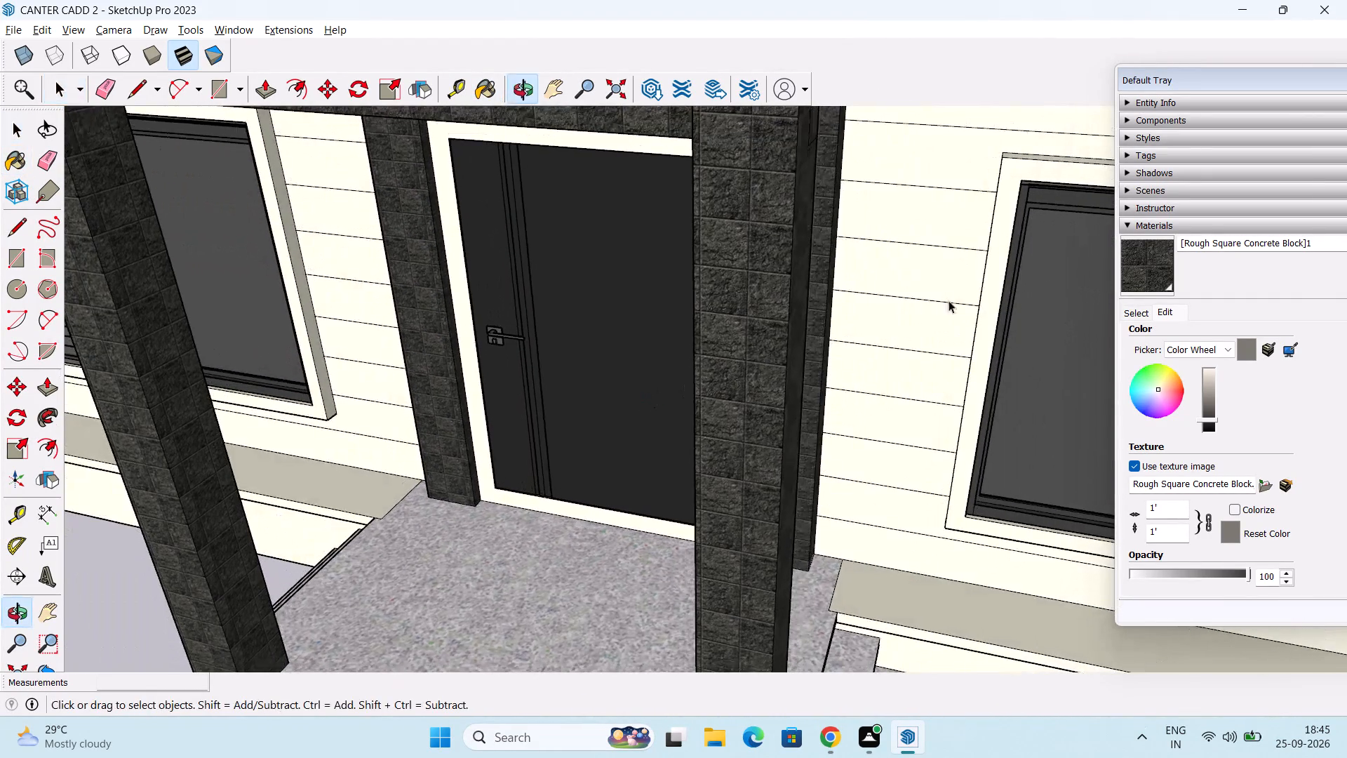
scroll(1132, 314, up, 2)
scroll(1134, 313, down, 2)
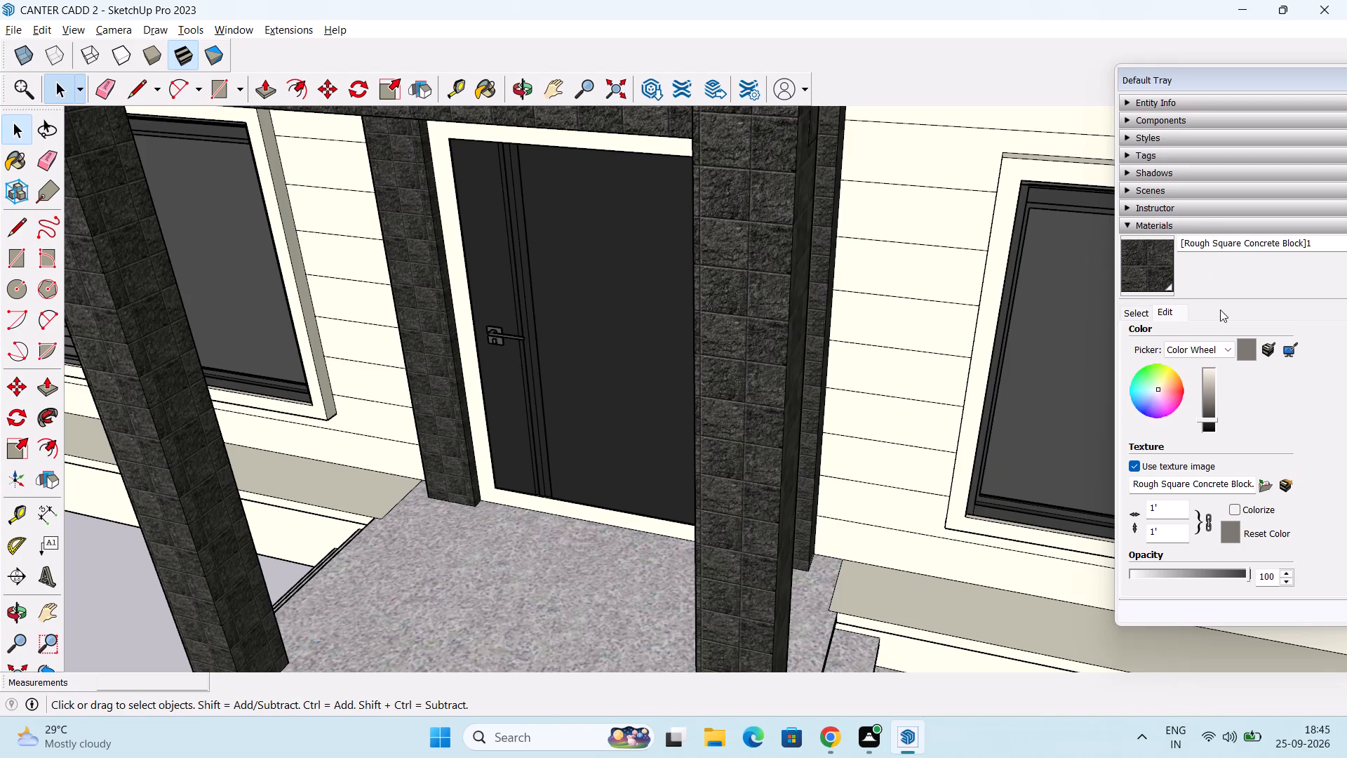
Paint the front face of the entrance door frame with 0135_DarkGray from the Colors-Named materials.
click(1146, 316)
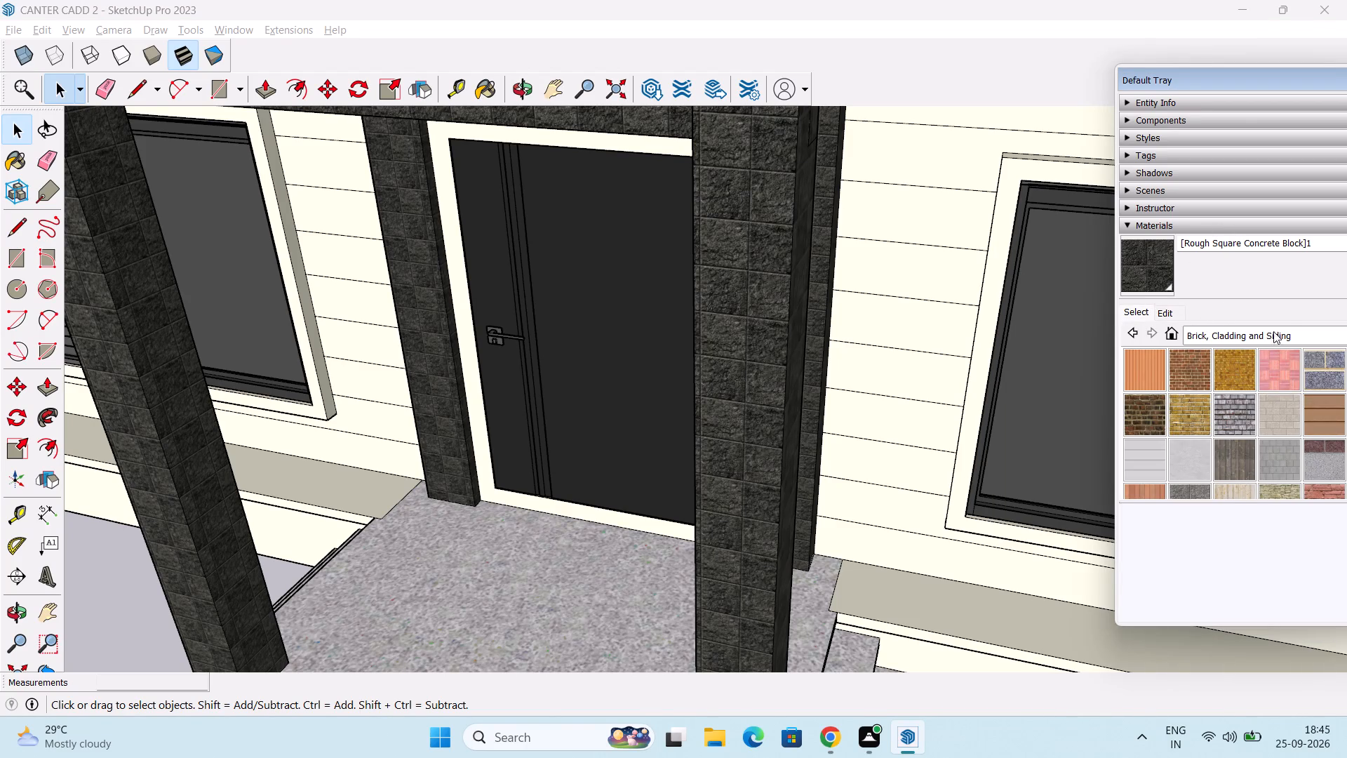
click(1279, 332)
scroll(1246, 423, up, 1)
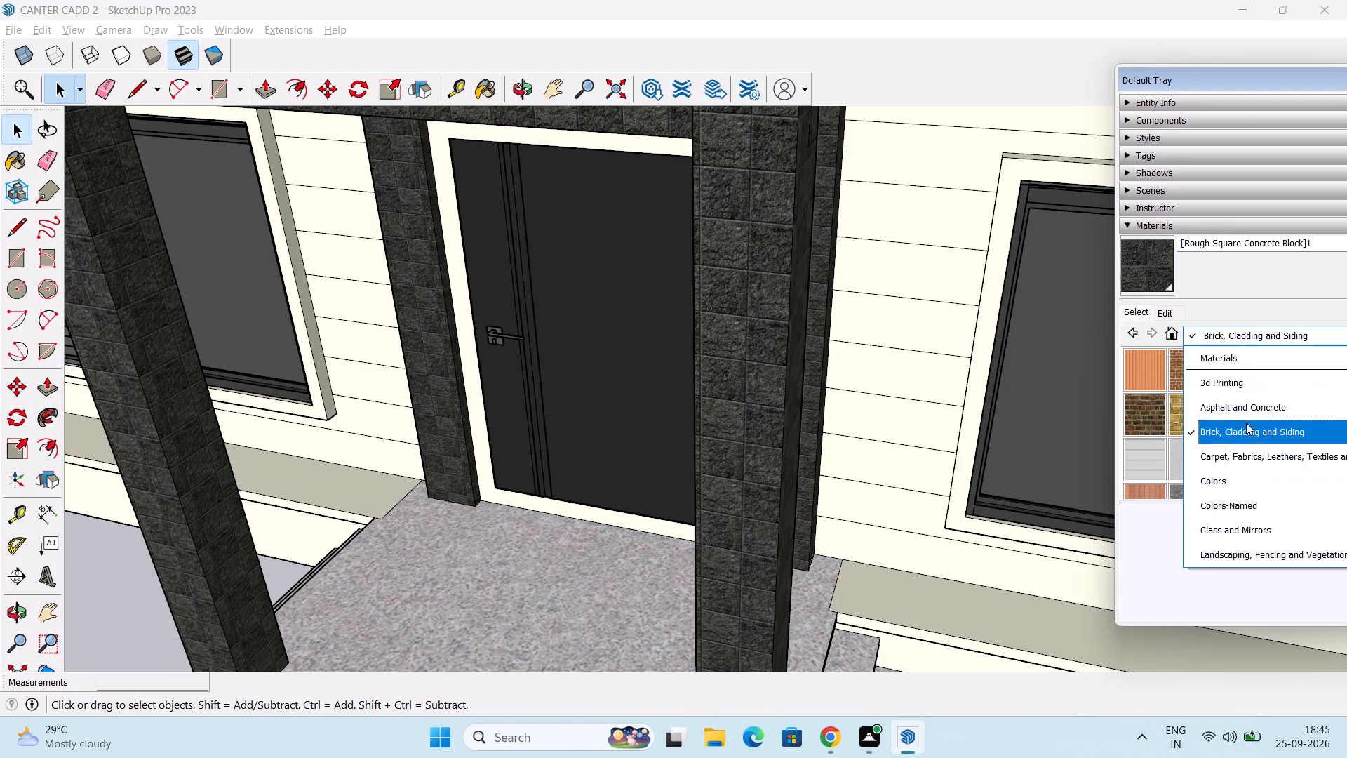
click(1280, 510)
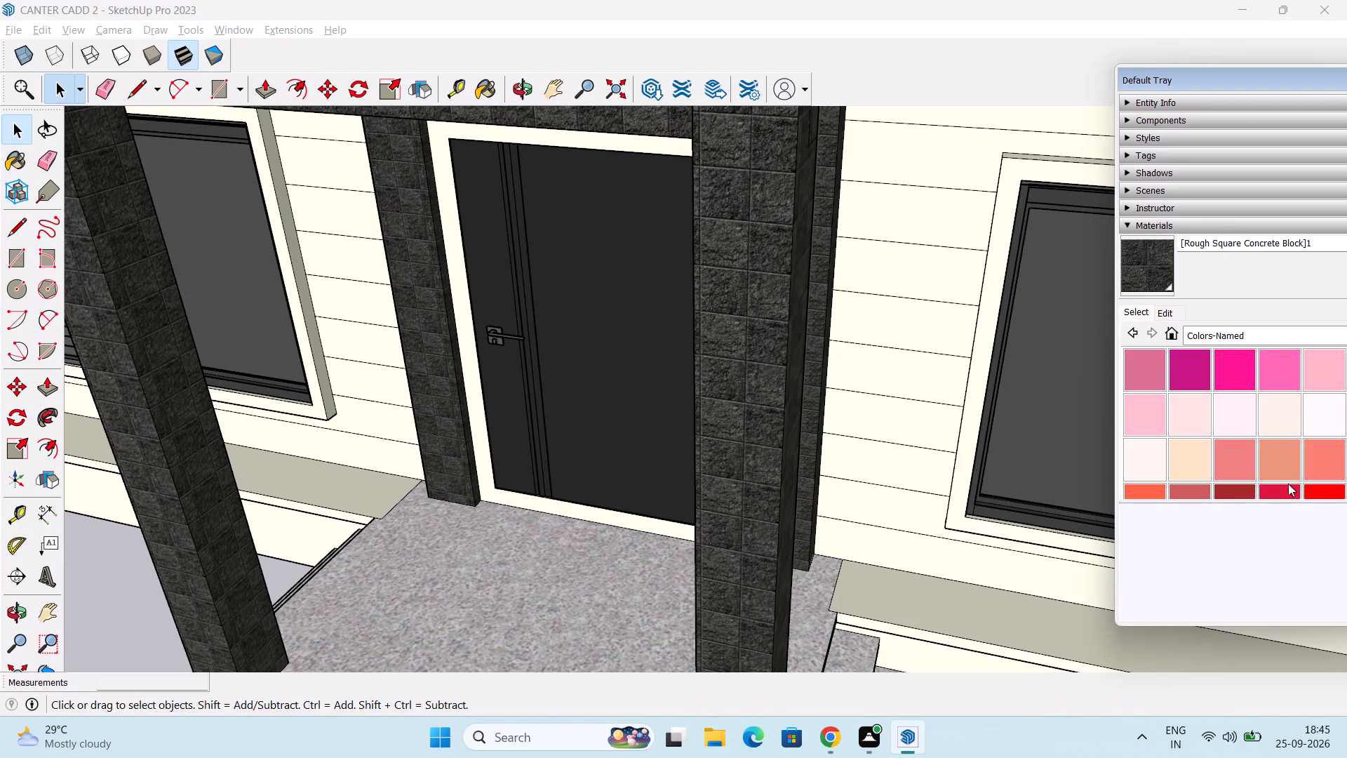
scroll(1281, 456, down, 4)
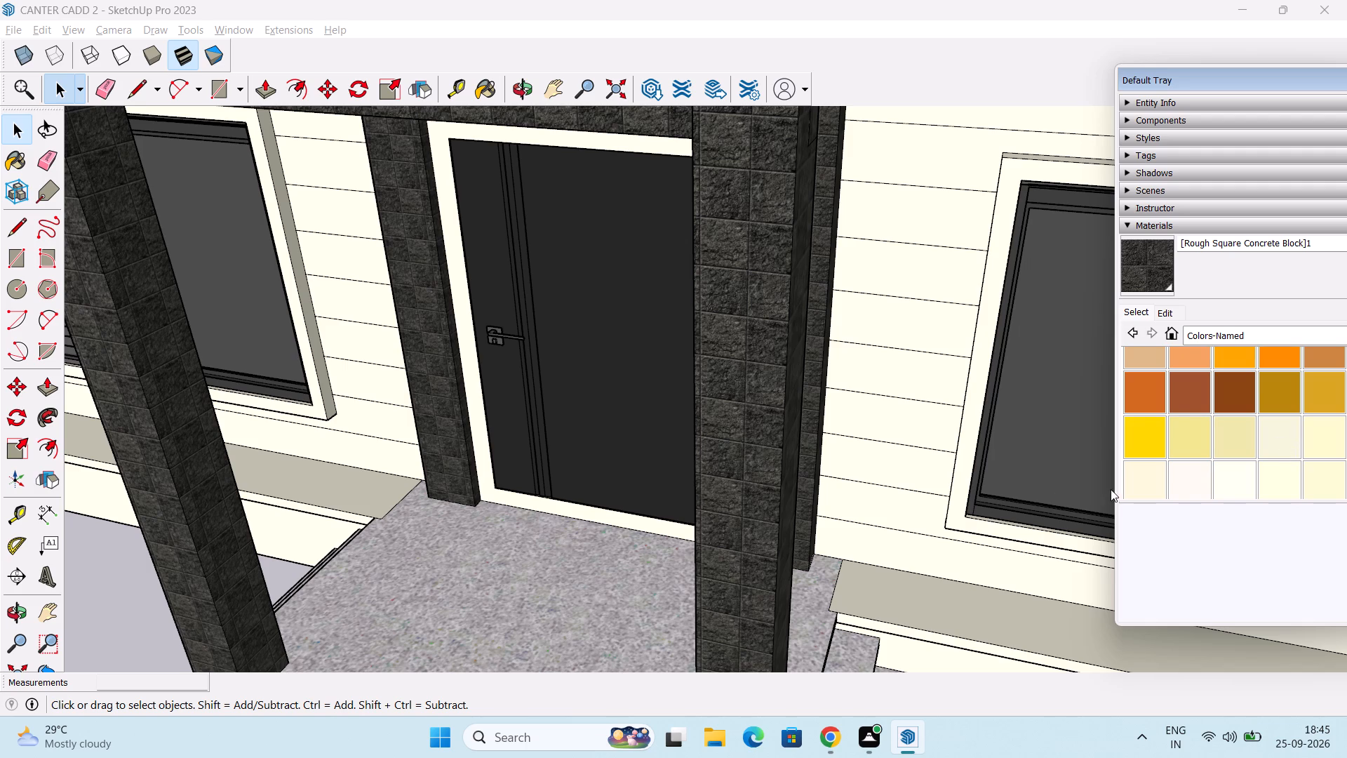
scroll(1178, 415, down, 9)
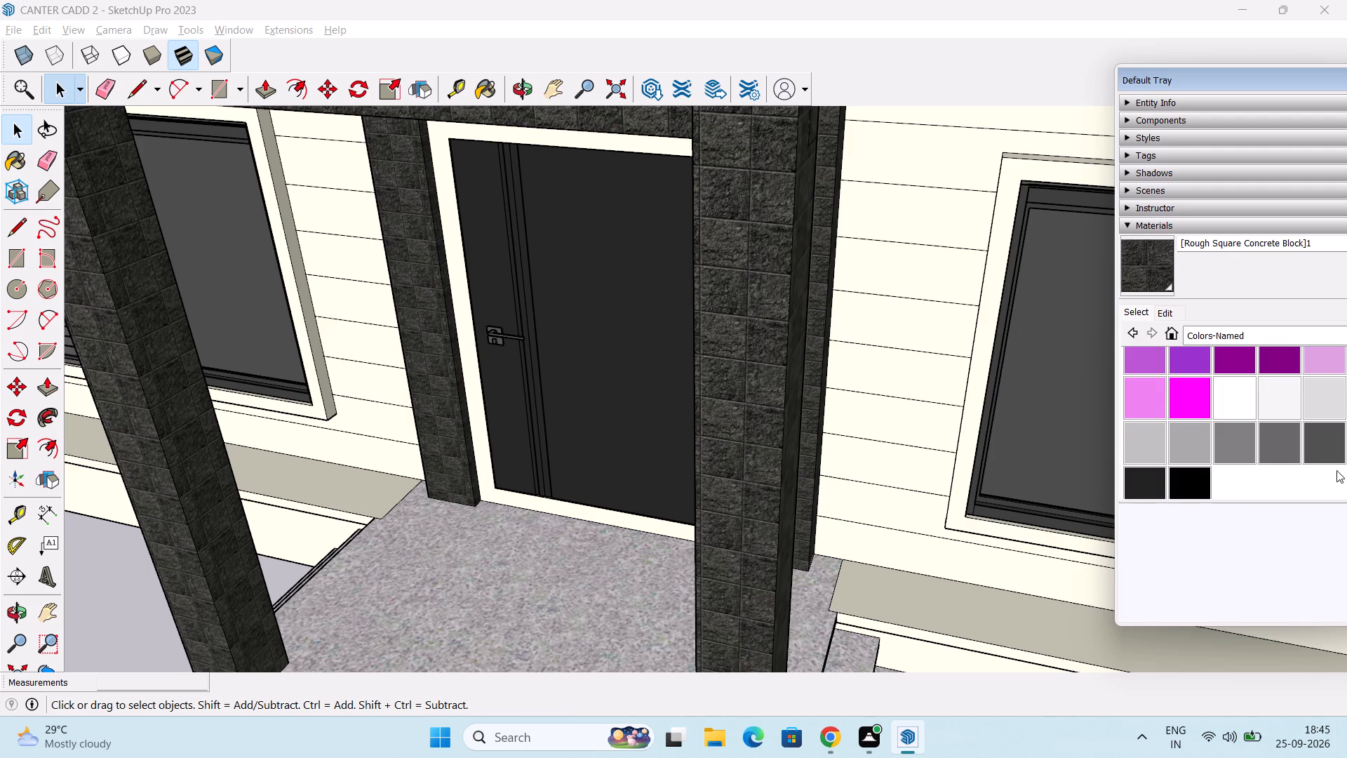
click(1334, 446)
scroll(532, 250, up, 2)
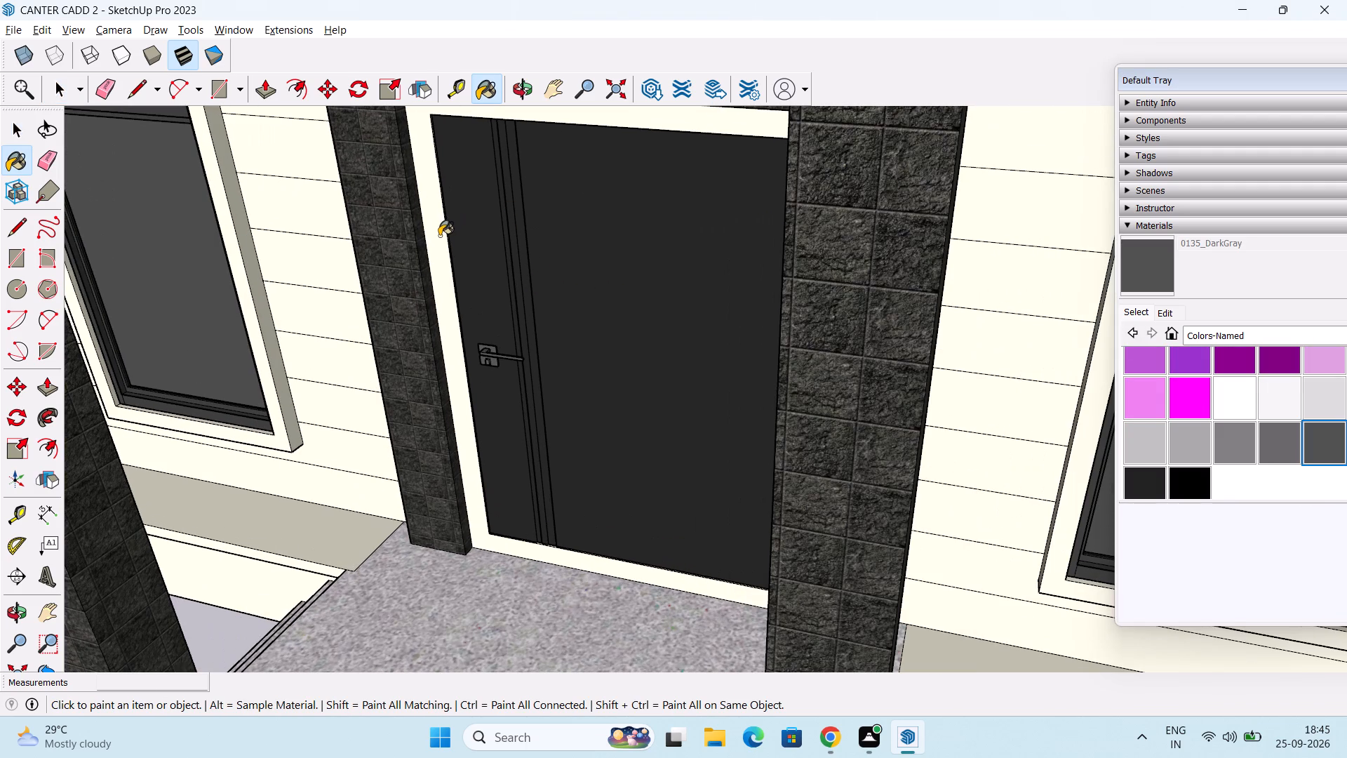
click(438, 238)
Paint the door frame's inner edges on the handle side and along the threshold with 0135_DarkGray.
middle_drag(603, 307, 365, 330)
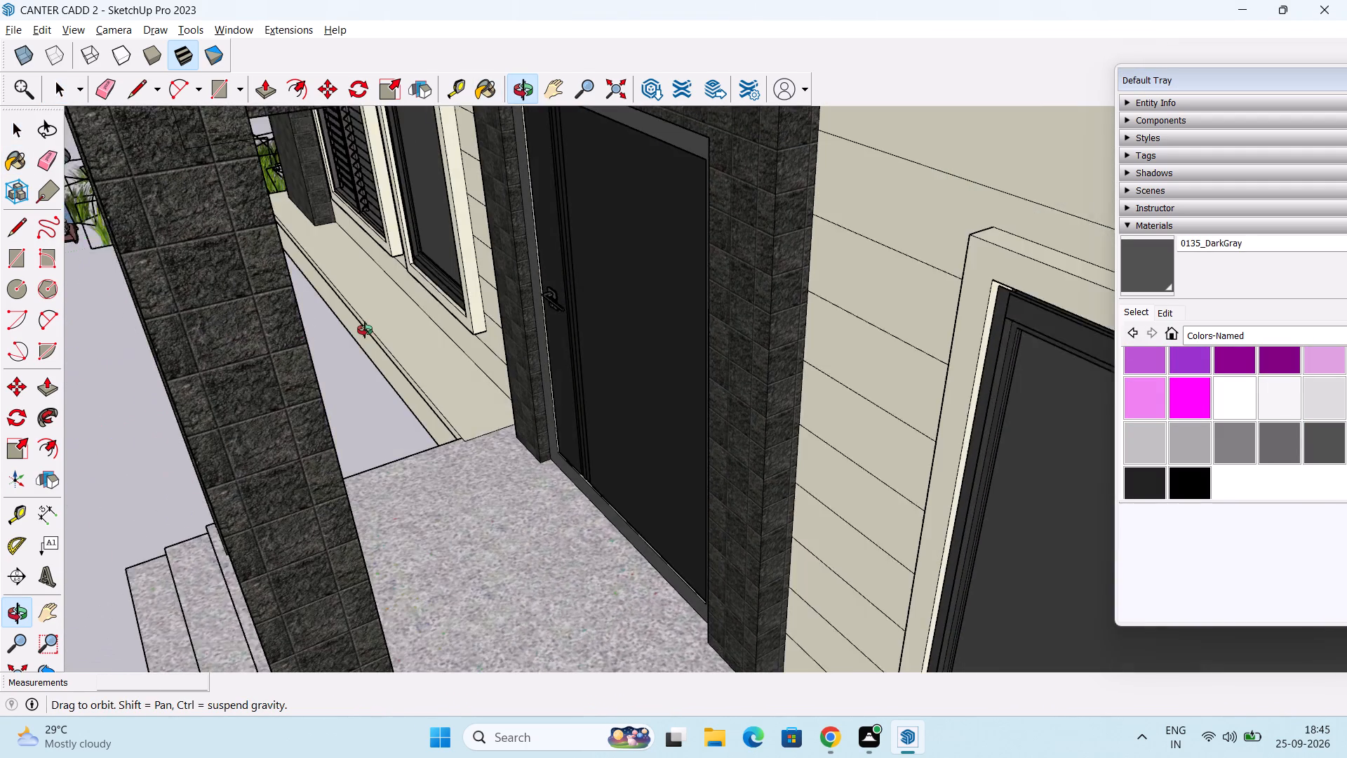
middle_drag(365, 330, 354, 335)
scroll(658, 247, up, 14)
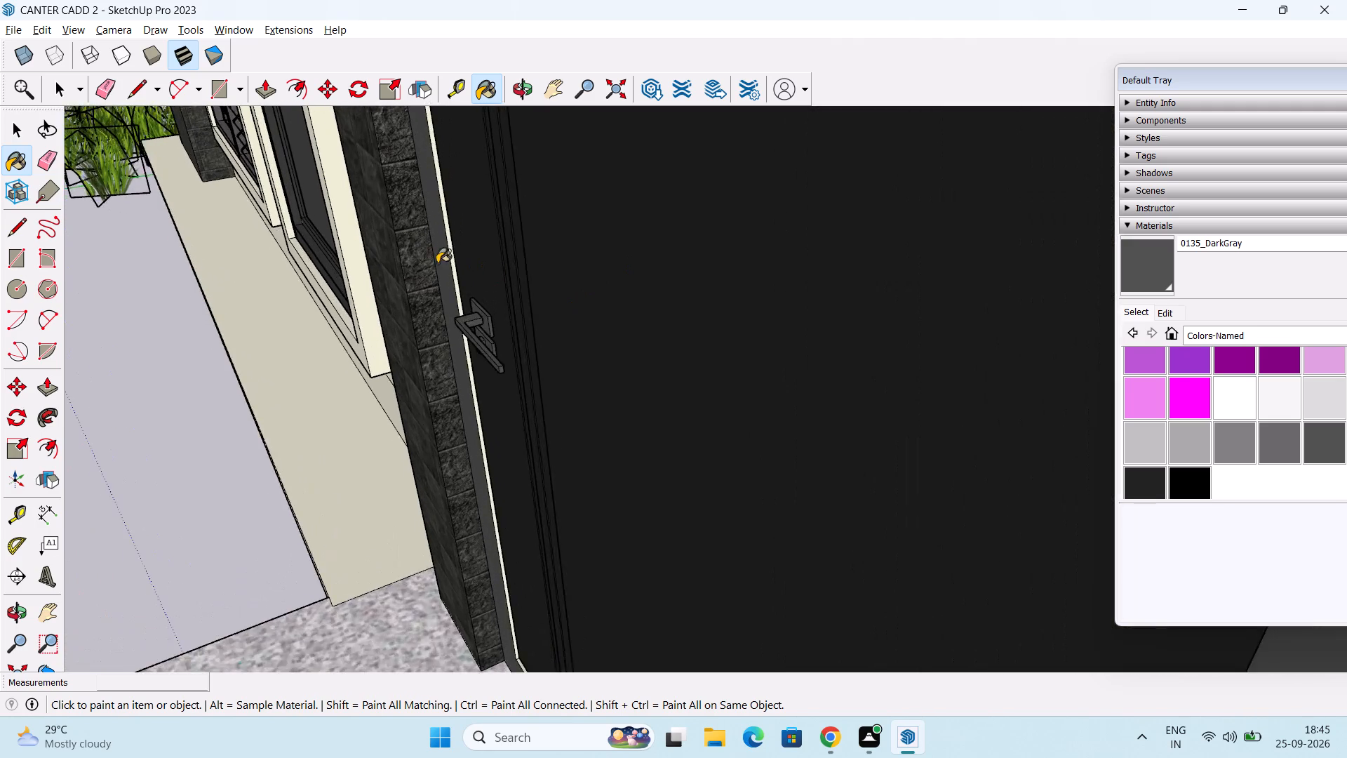
scroll(437, 263, up, 11)
click(470, 253)
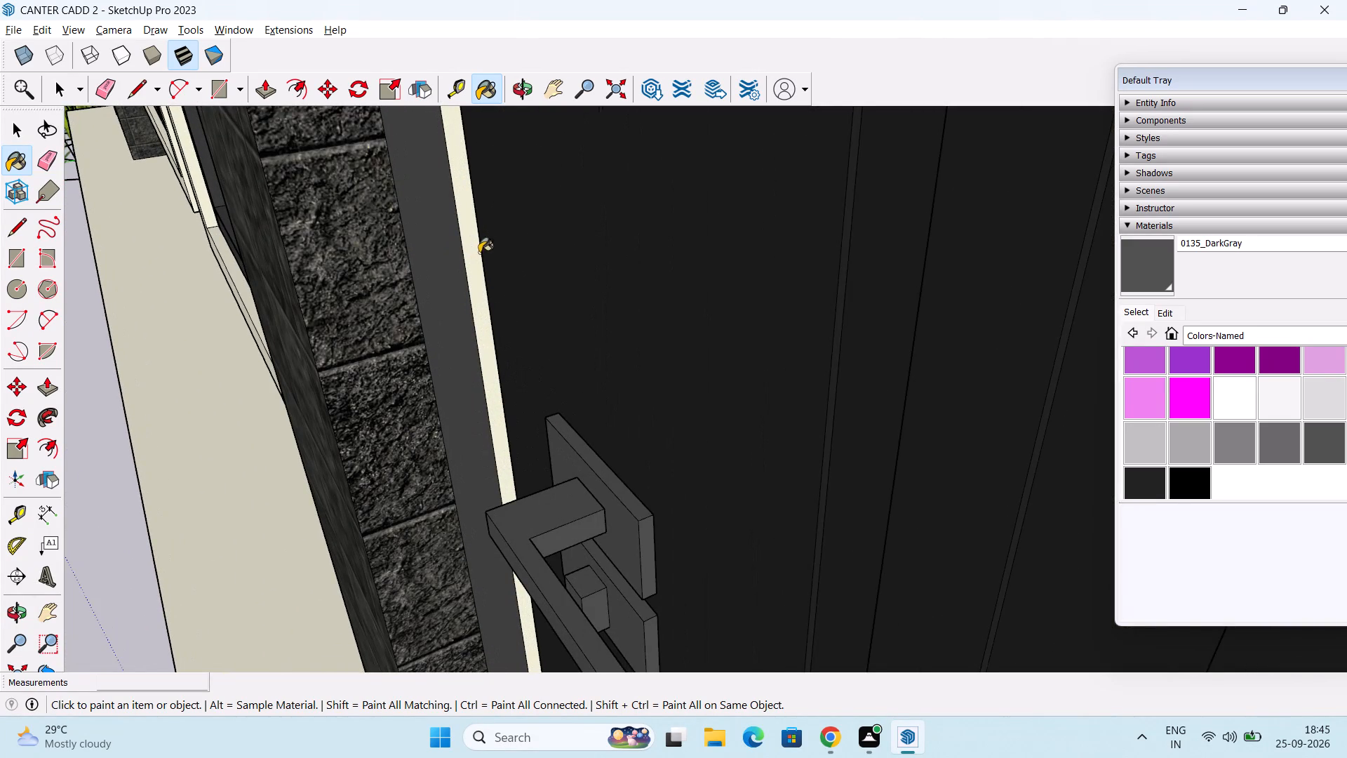
shift+middle_drag(681, 333, 646, 98)
scroll(657, 248, down, 2)
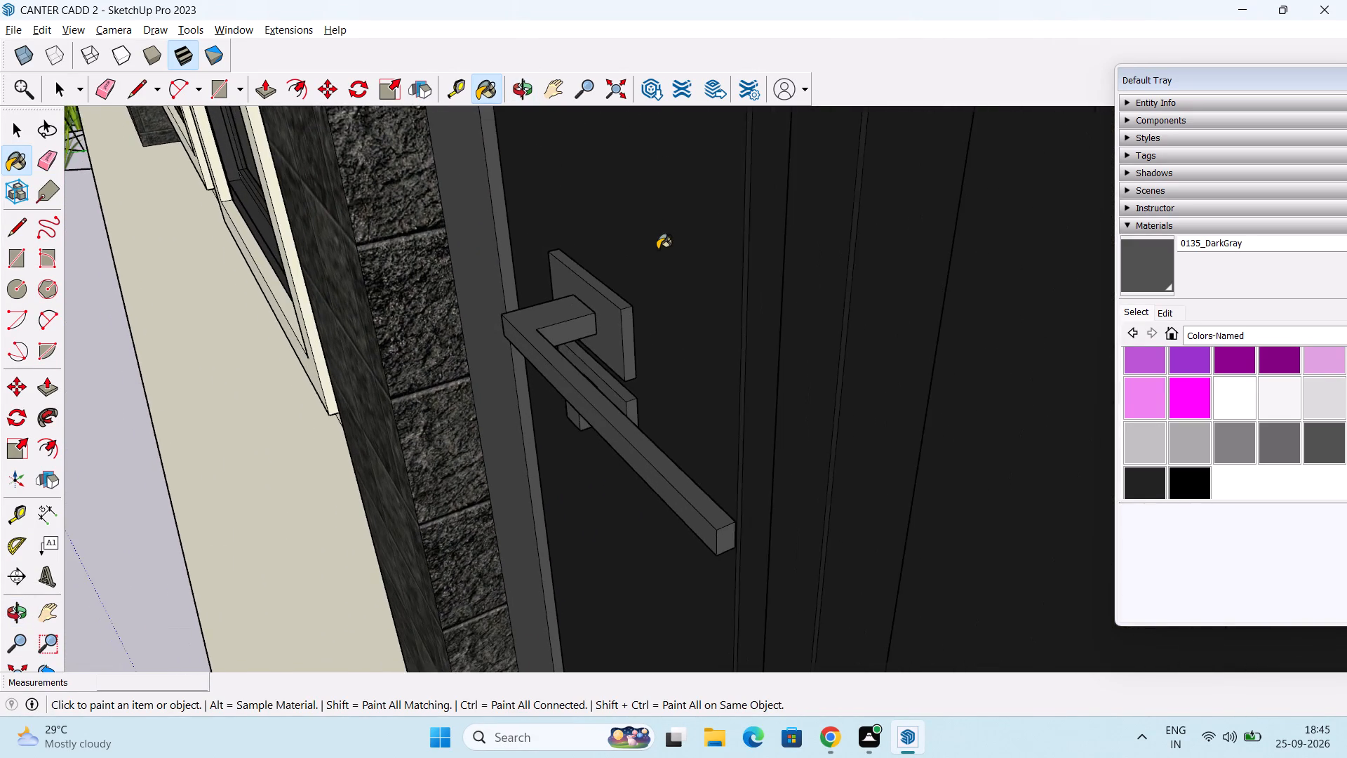
scroll(657, 249, down, 1)
middle_drag(727, 373, 598, 0)
scroll(690, 523, down, 5)
shift+middle_drag(691, 523, 562, 171)
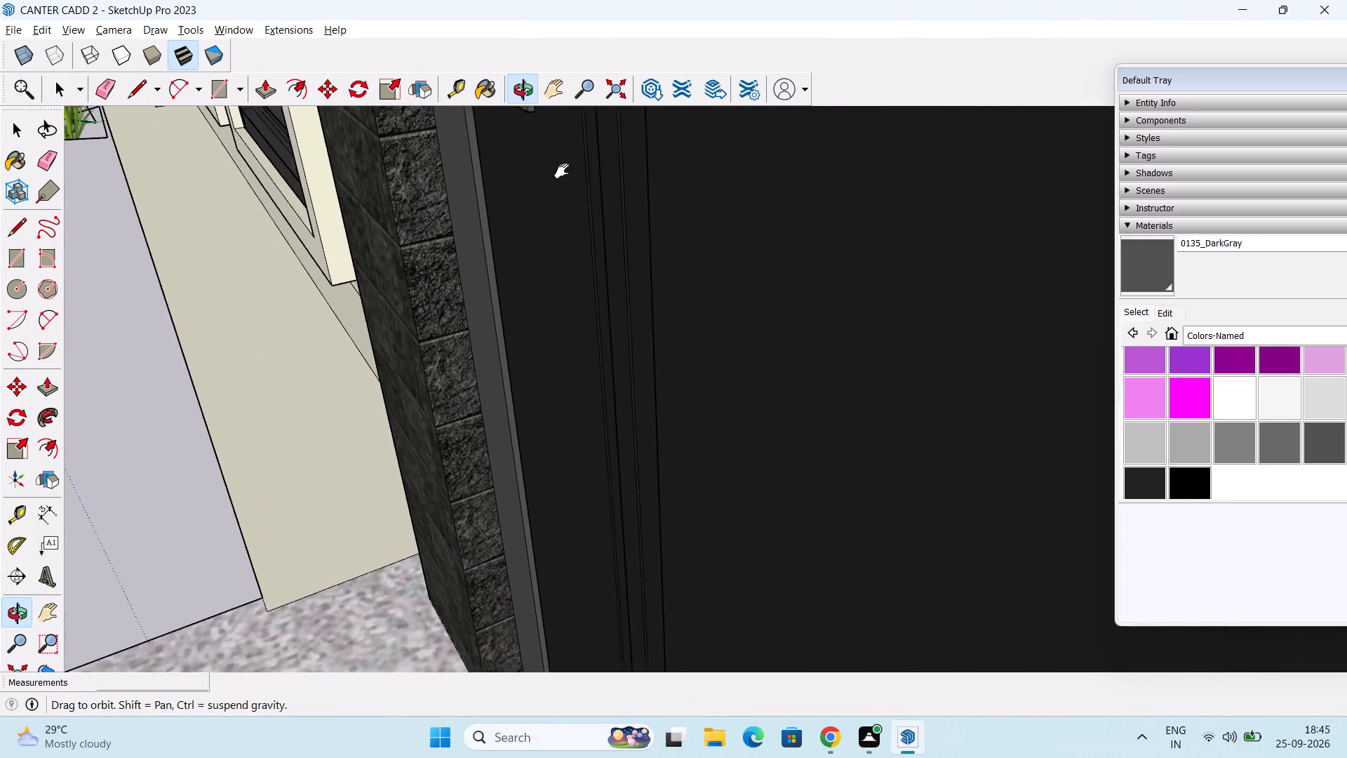
shift+middle_drag(562, 171, 450, 0)
click(469, 545)
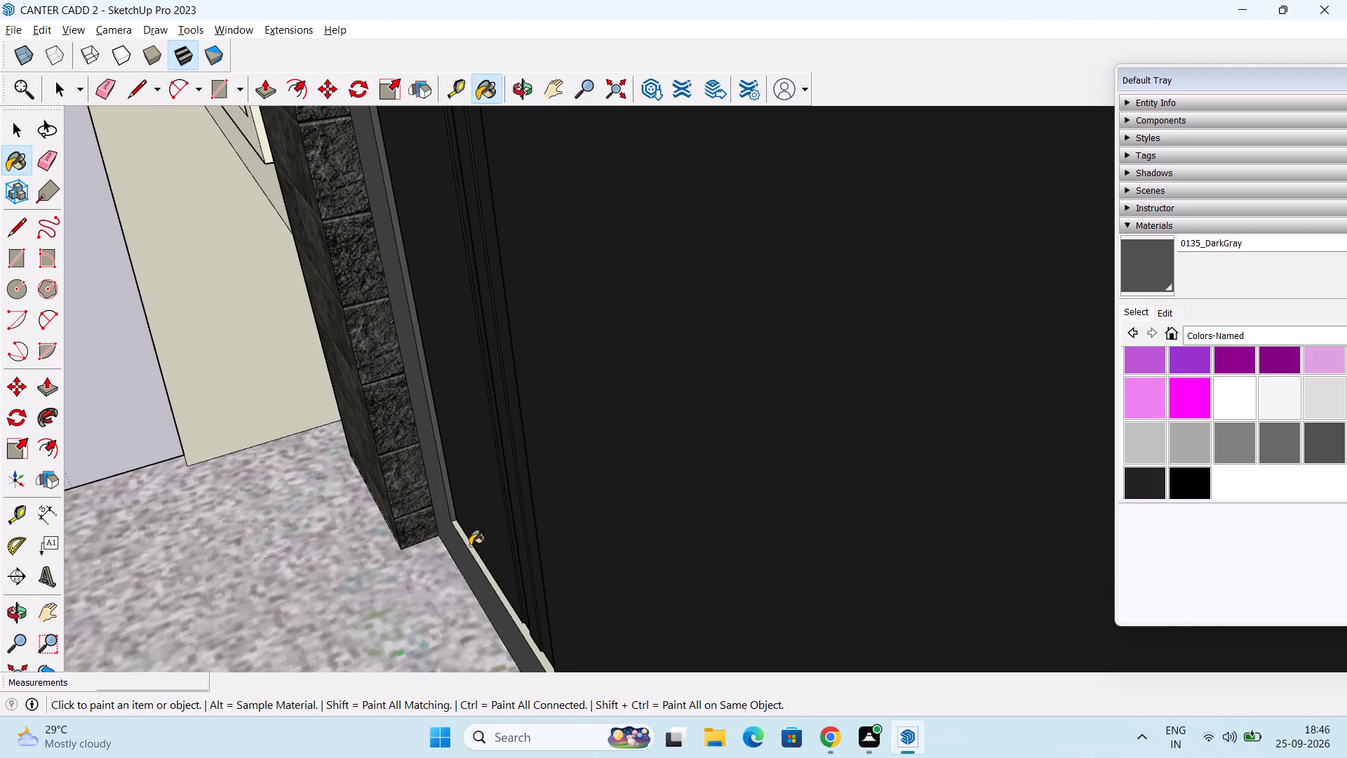
Paint the door frame's inner edges opposite the handle and across the top with 0135_DarkGray.
scroll(478, 533, down, 11)
middle_drag(534, 519, 866, 461)
scroll(534, 519, down, 1)
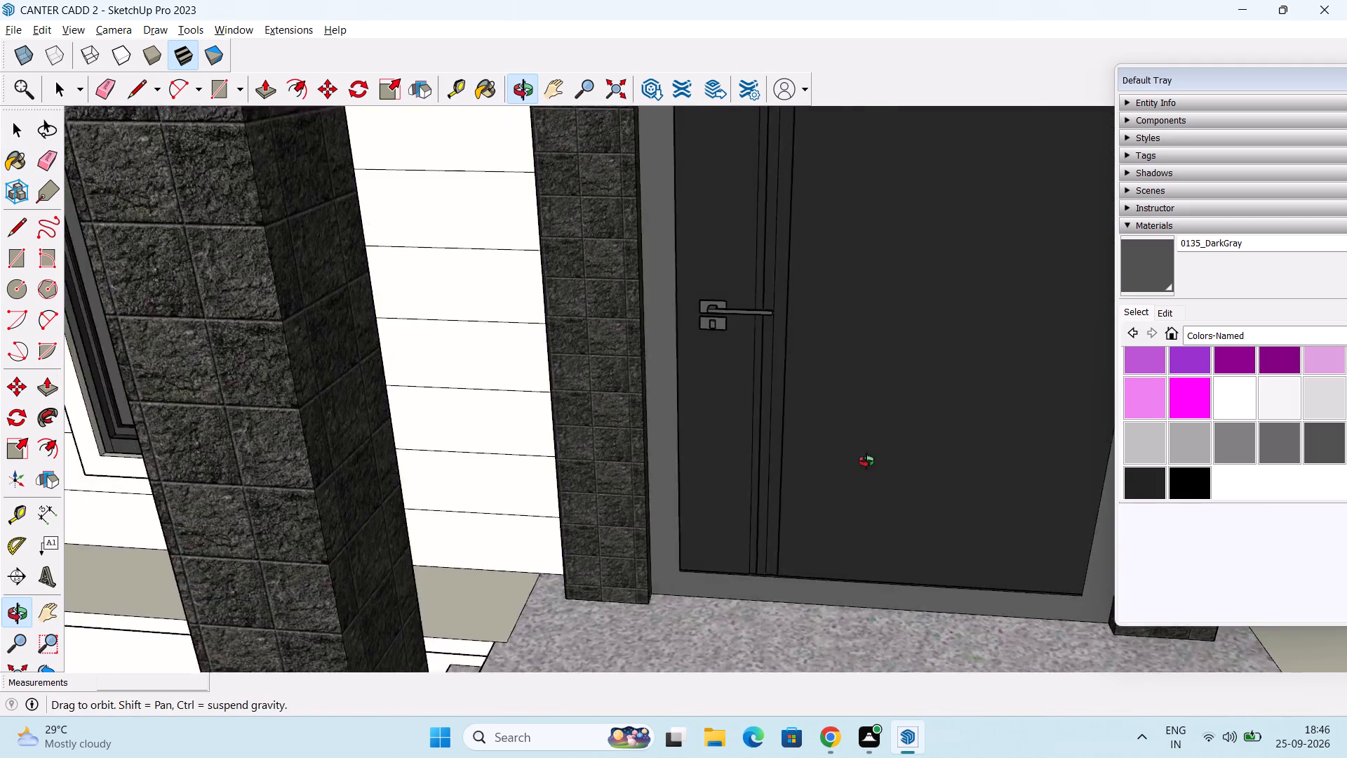
middle_drag(866, 461, 1079, 488)
shift+middle_drag(1004, 455, 478, 616)
middle_drag(478, 596, 638, 529)
scroll(763, 385, up, 7)
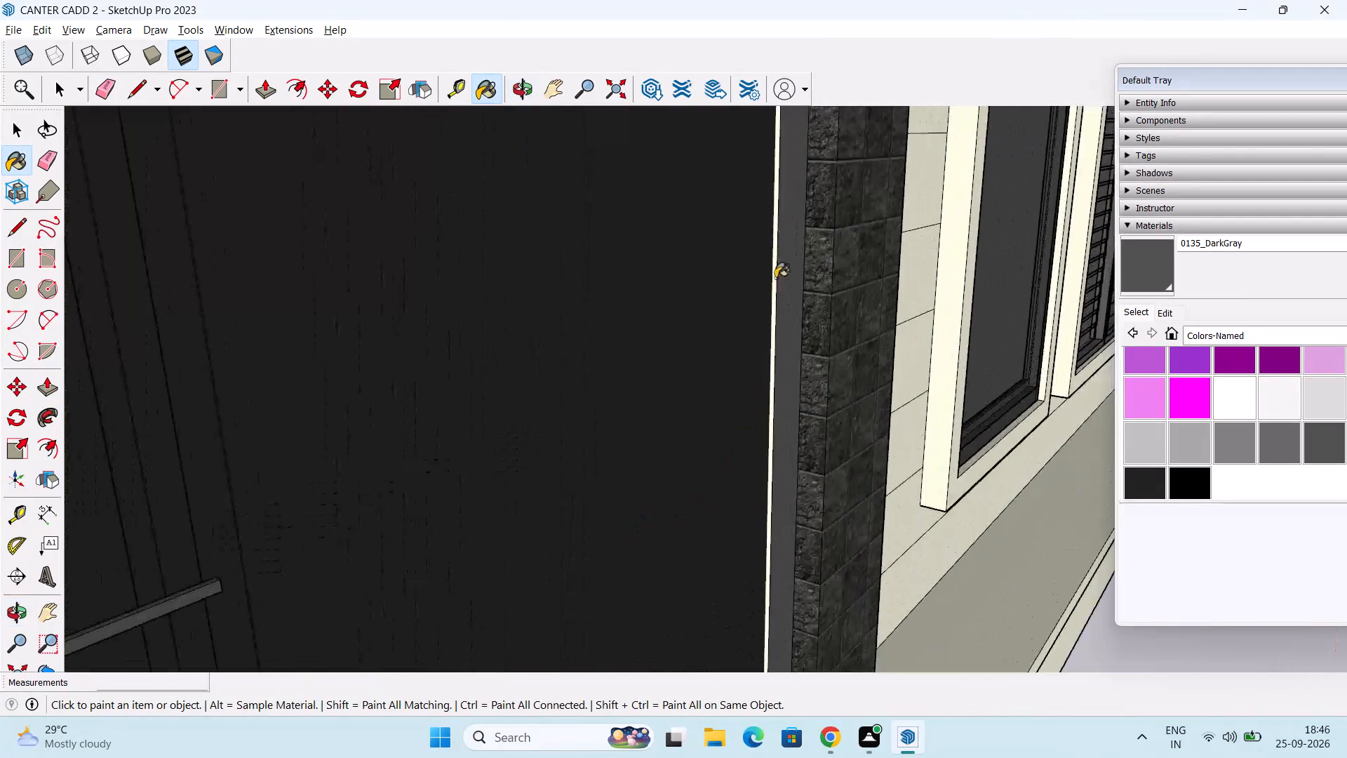
click(771, 299)
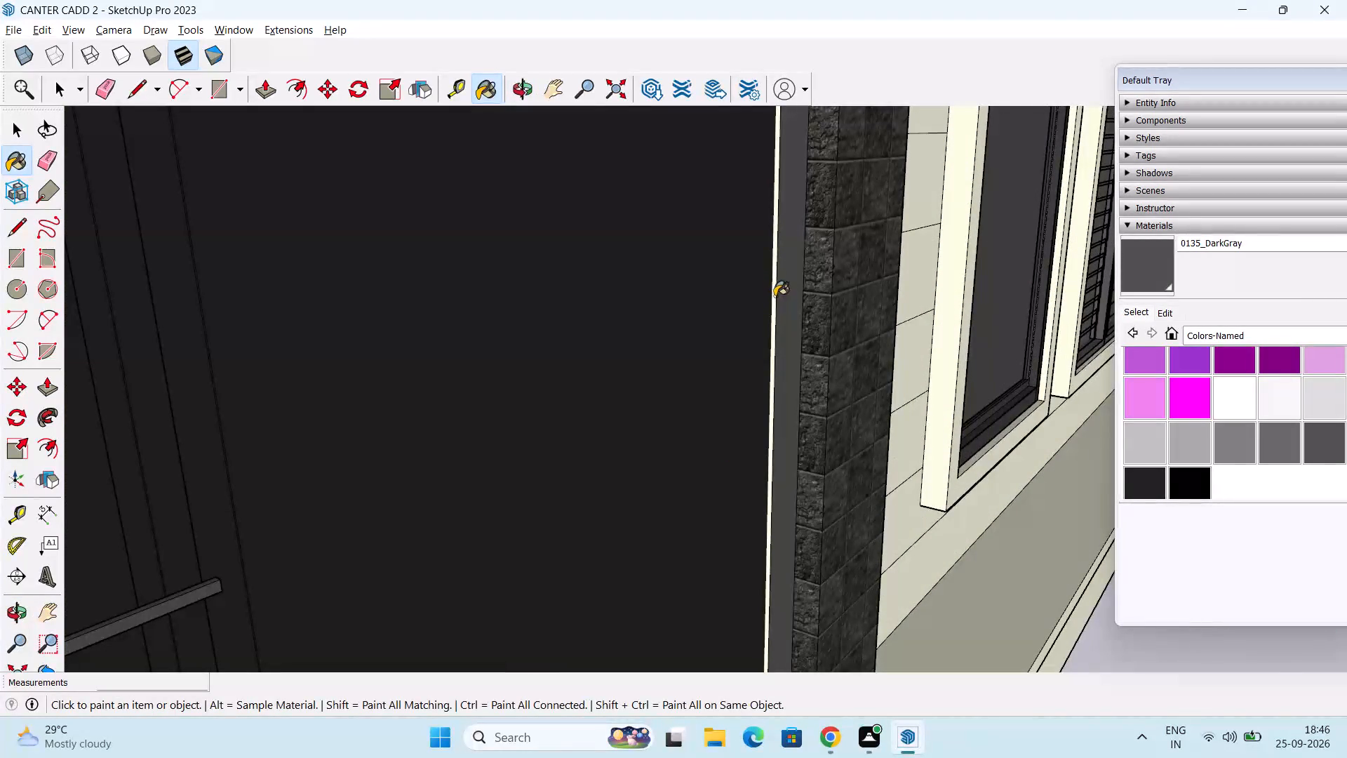
click(774, 303)
scroll(777, 300, down, 5)
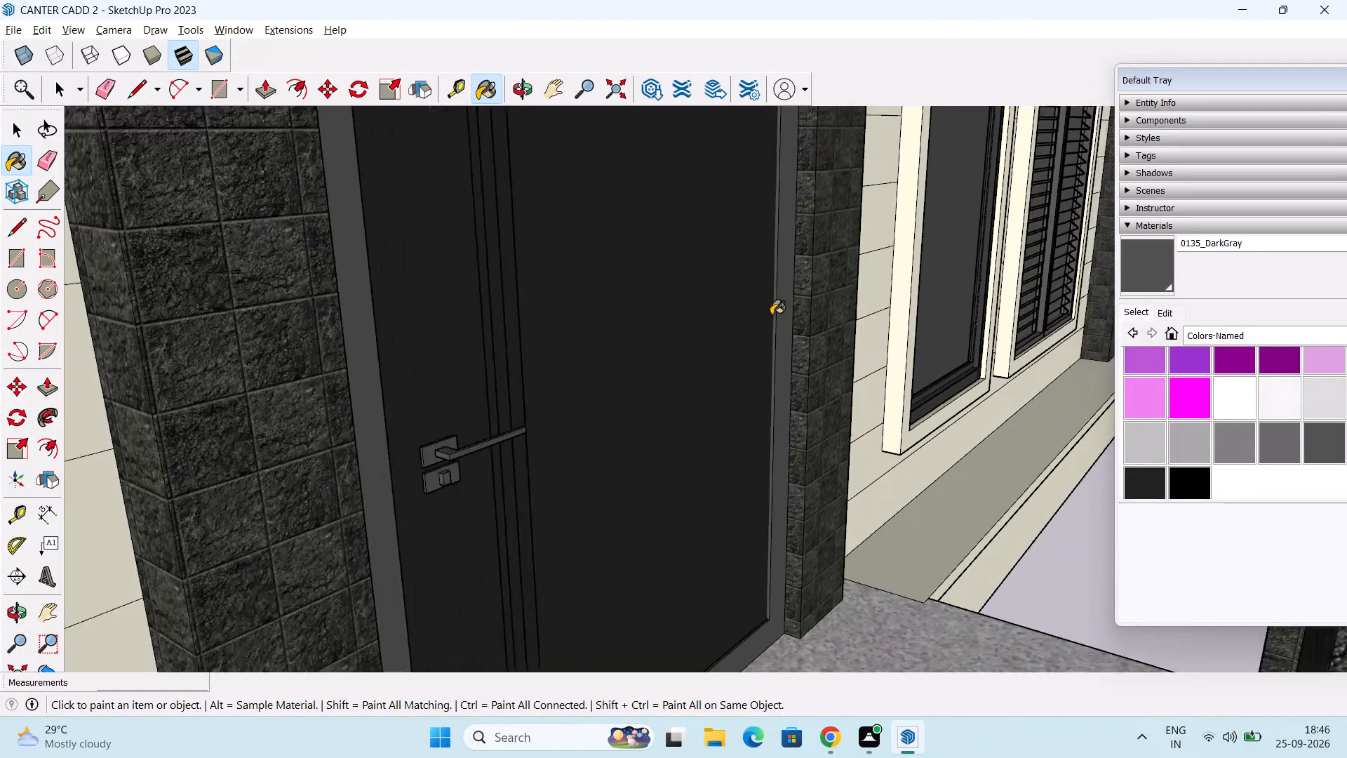
scroll(771, 315, down, 2)
shift+middle_drag(748, 298, 795, 523)
middle_drag(786, 508, 770, 350)
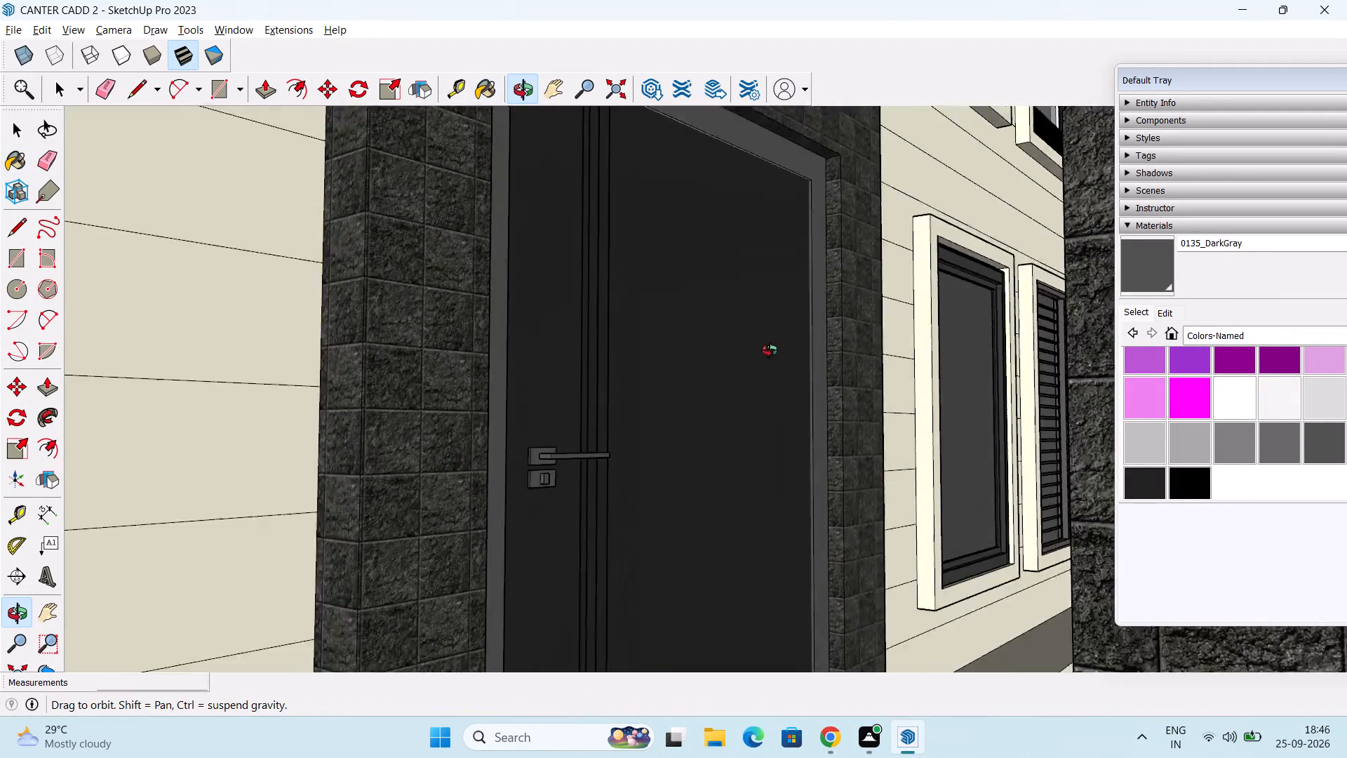
middle_drag(770, 350, 770, 314)
scroll(798, 128, up, 10)
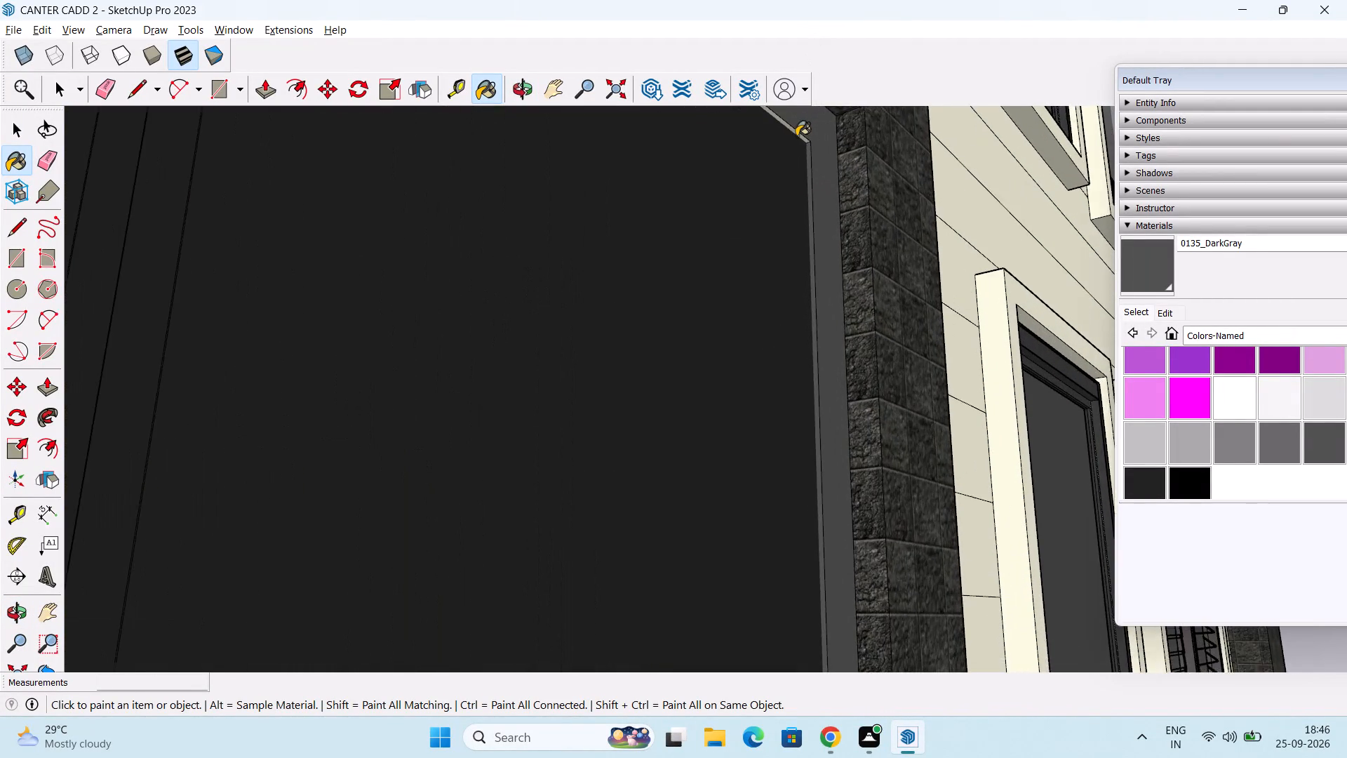
scroll(796, 136, up, 5)
click(798, 135)
scroll(796, 166, down, 4)
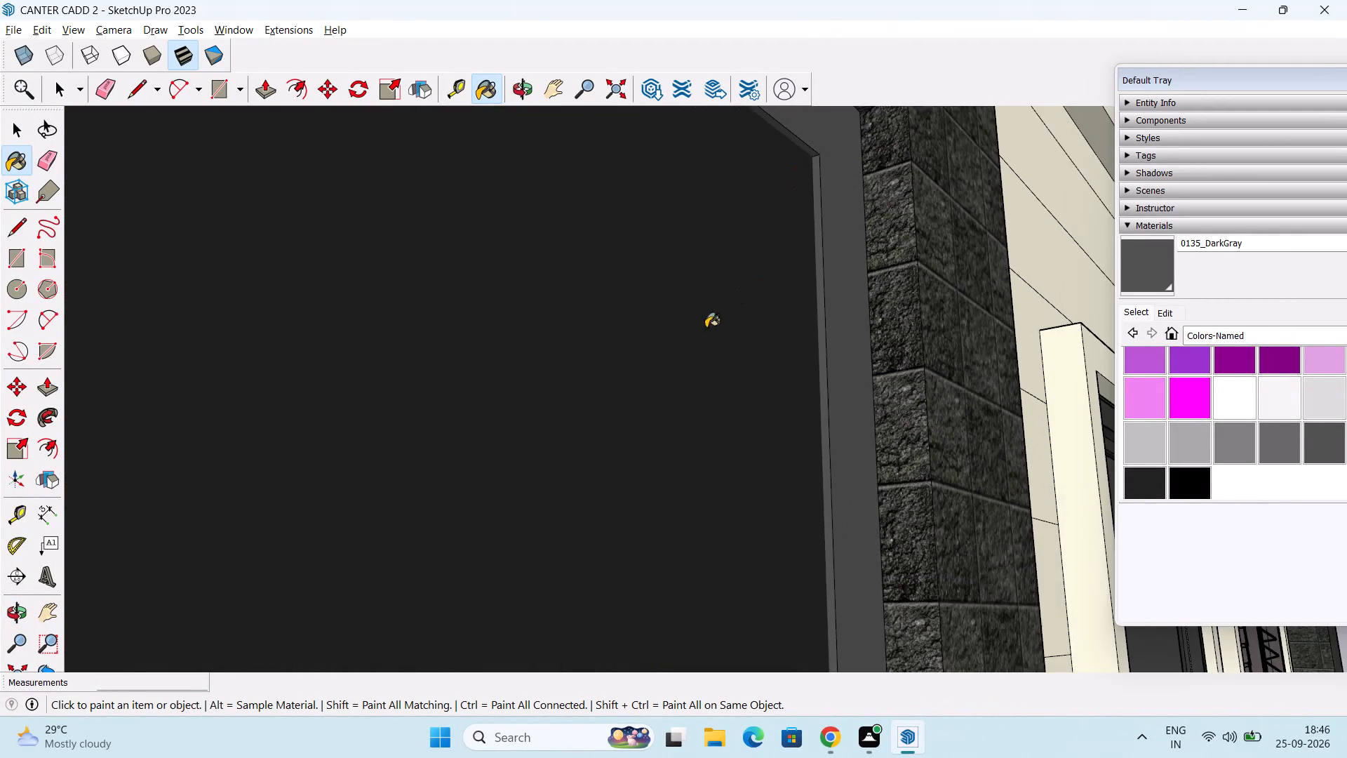
scroll(706, 328, down, 9)
key(space)
Examine the entrance, balcony and front facade of the house from several angles.
scroll(706, 480, down, 17)
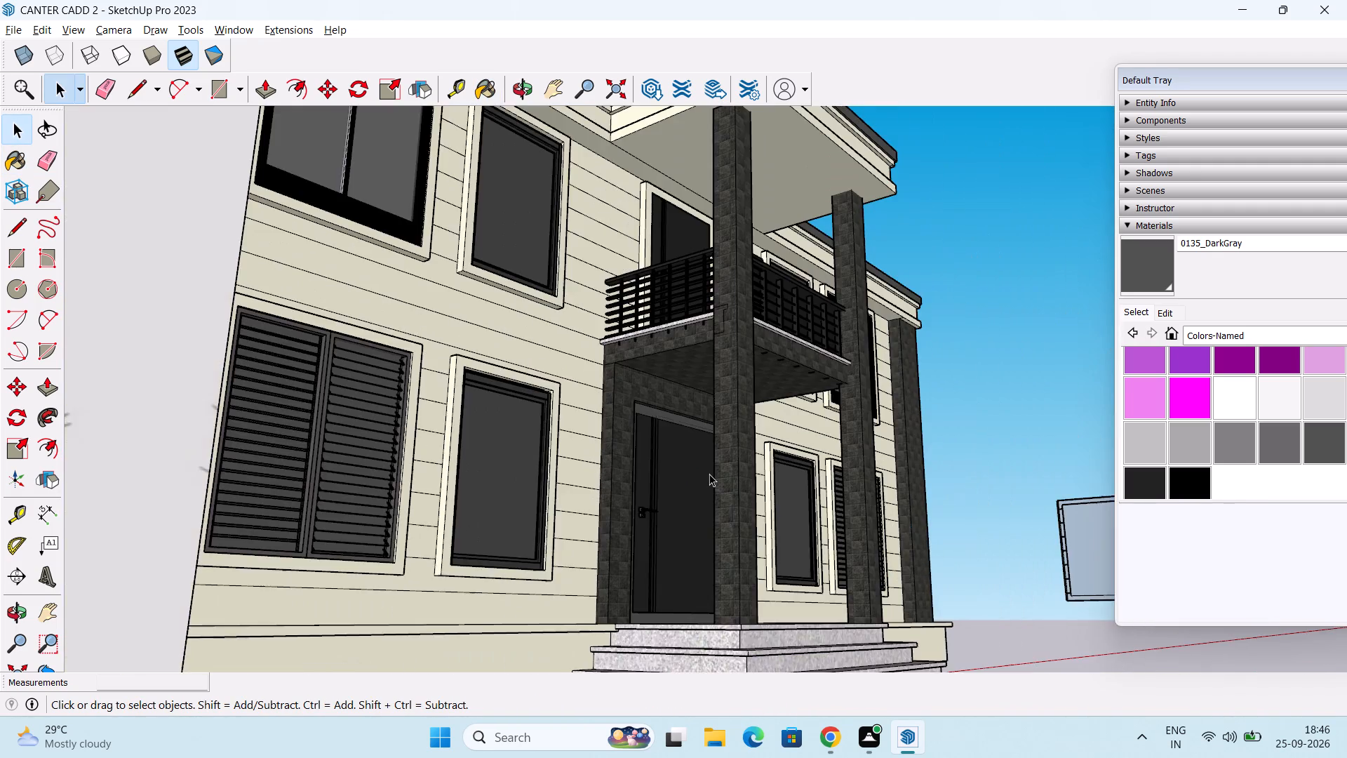
middle_drag(709, 474, 84, 566)
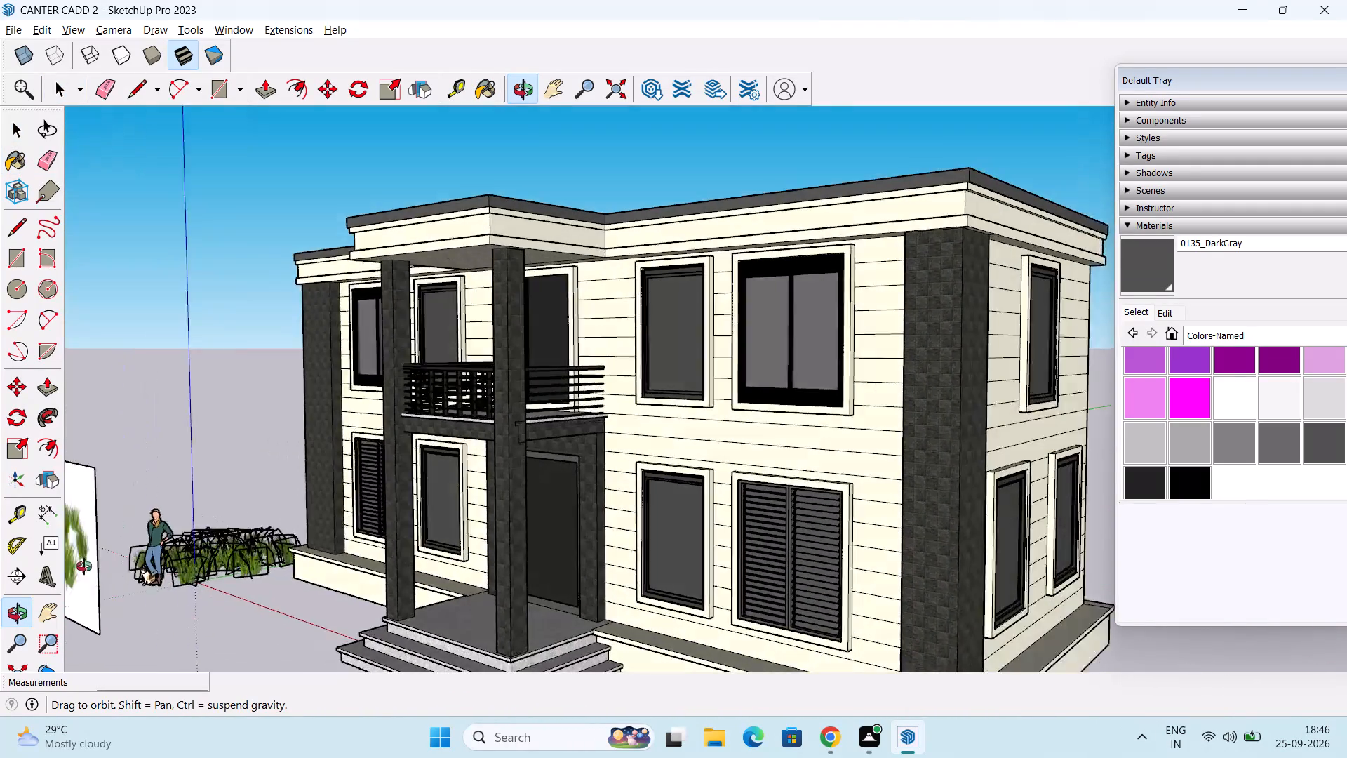
middle_drag(84, 566, 28, 578)
scroll(478, 481, up, 6)
middle_drag(551, 406, 453, 442)
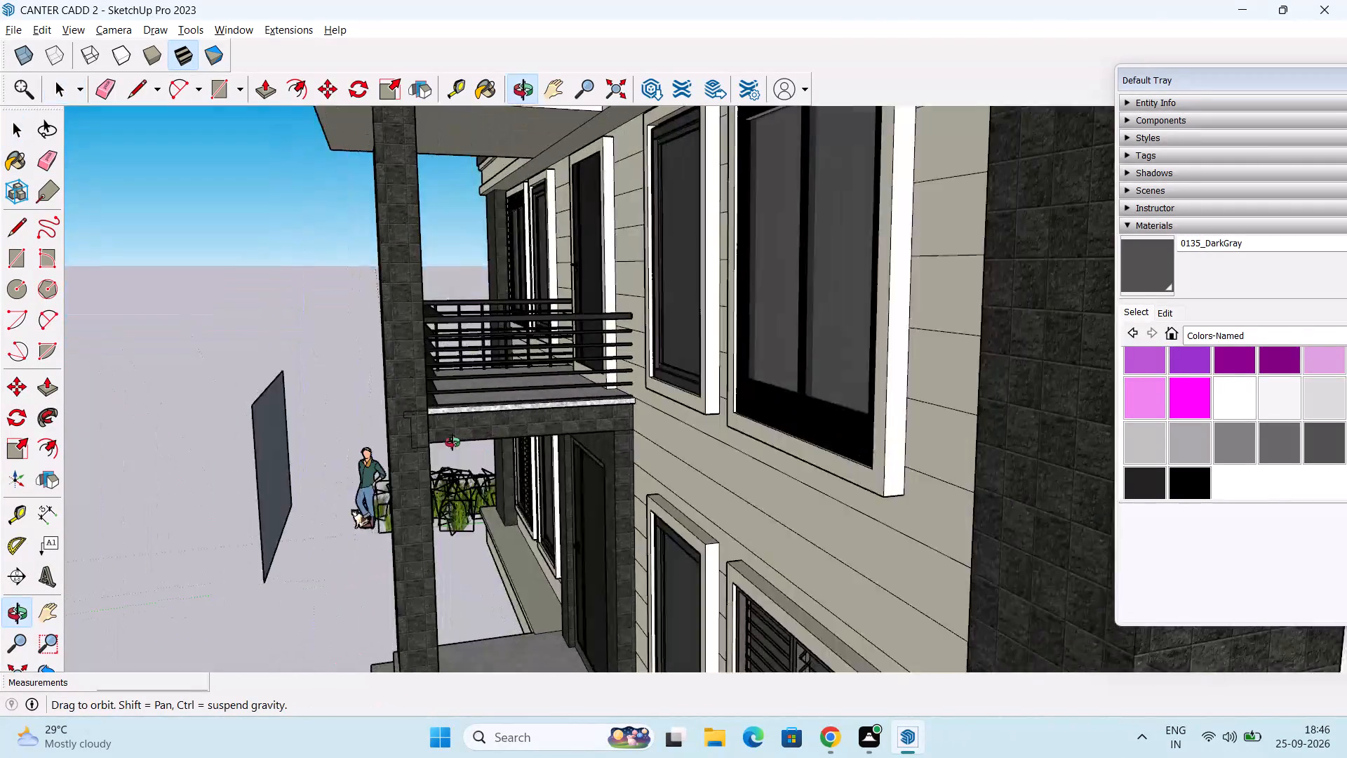
middle_drag(453, 442, 448, 450)
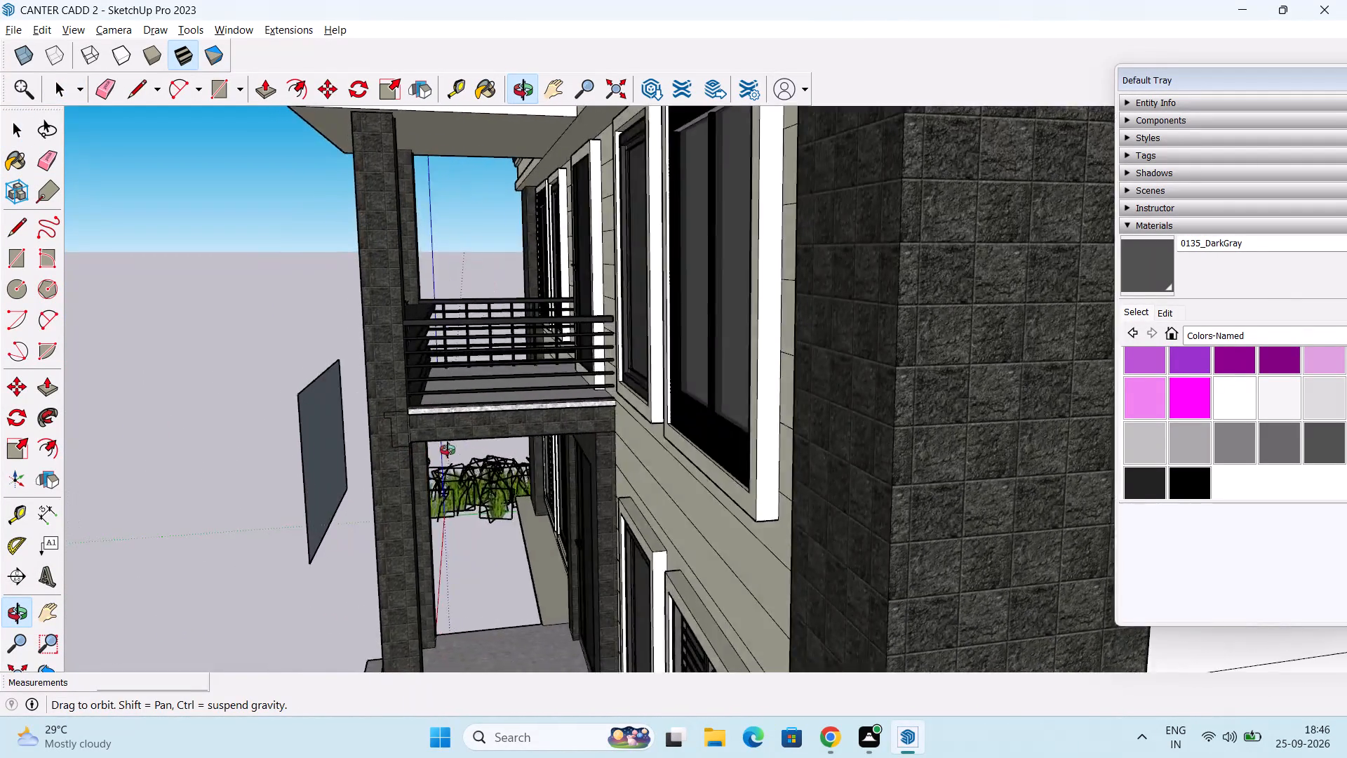
middle_drag(448, 450, 1292, 448)
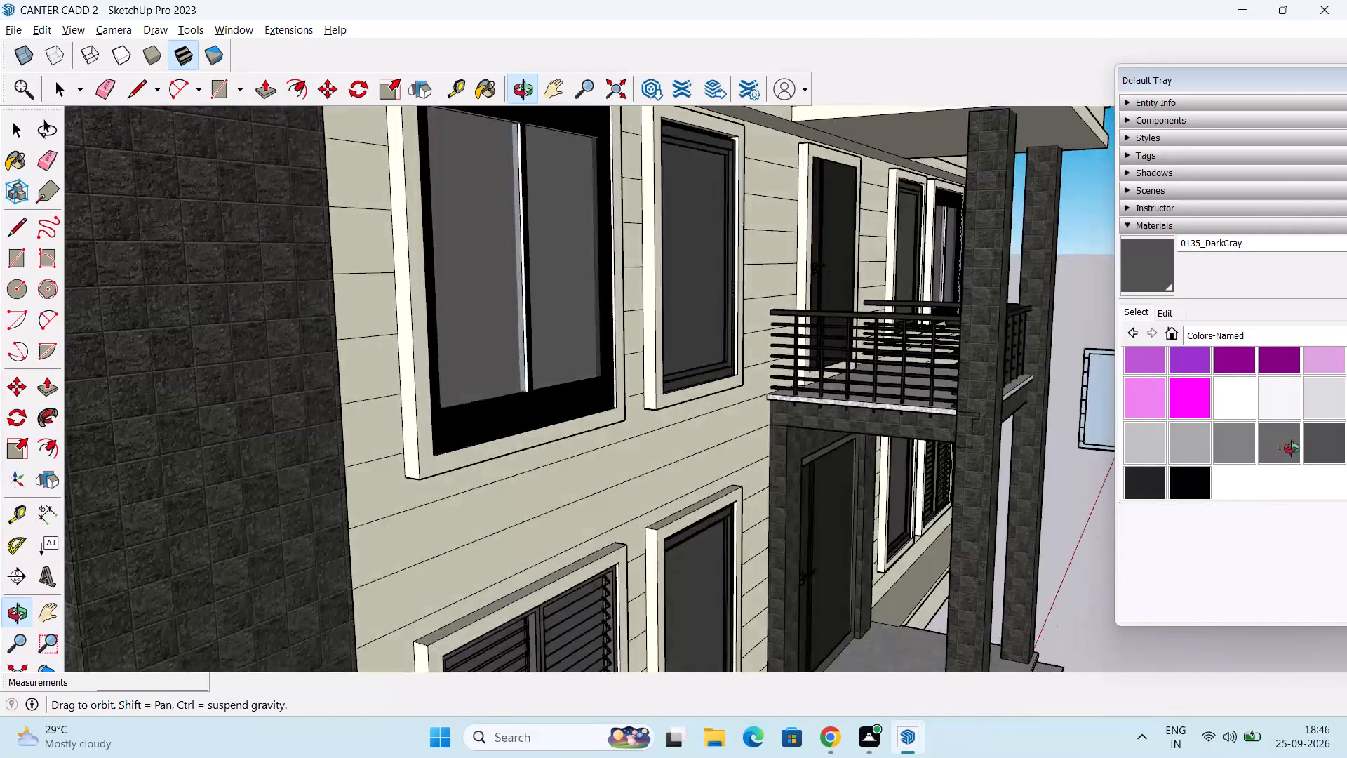
middle_drag(1292, 448, 902, 397)
scroll(897, 390, down, 5)
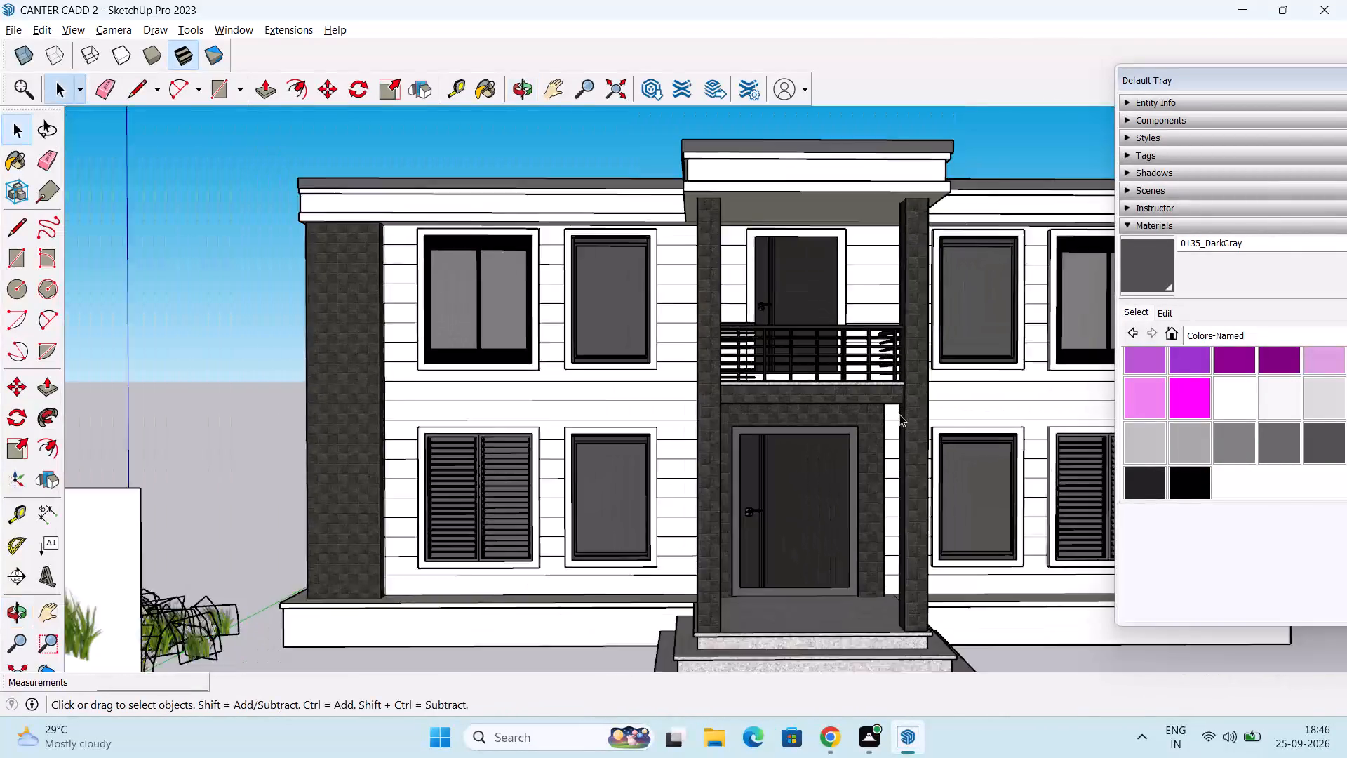
scroll(899, 414, down, 4)
middle_drag(899, 424, 643, 515)
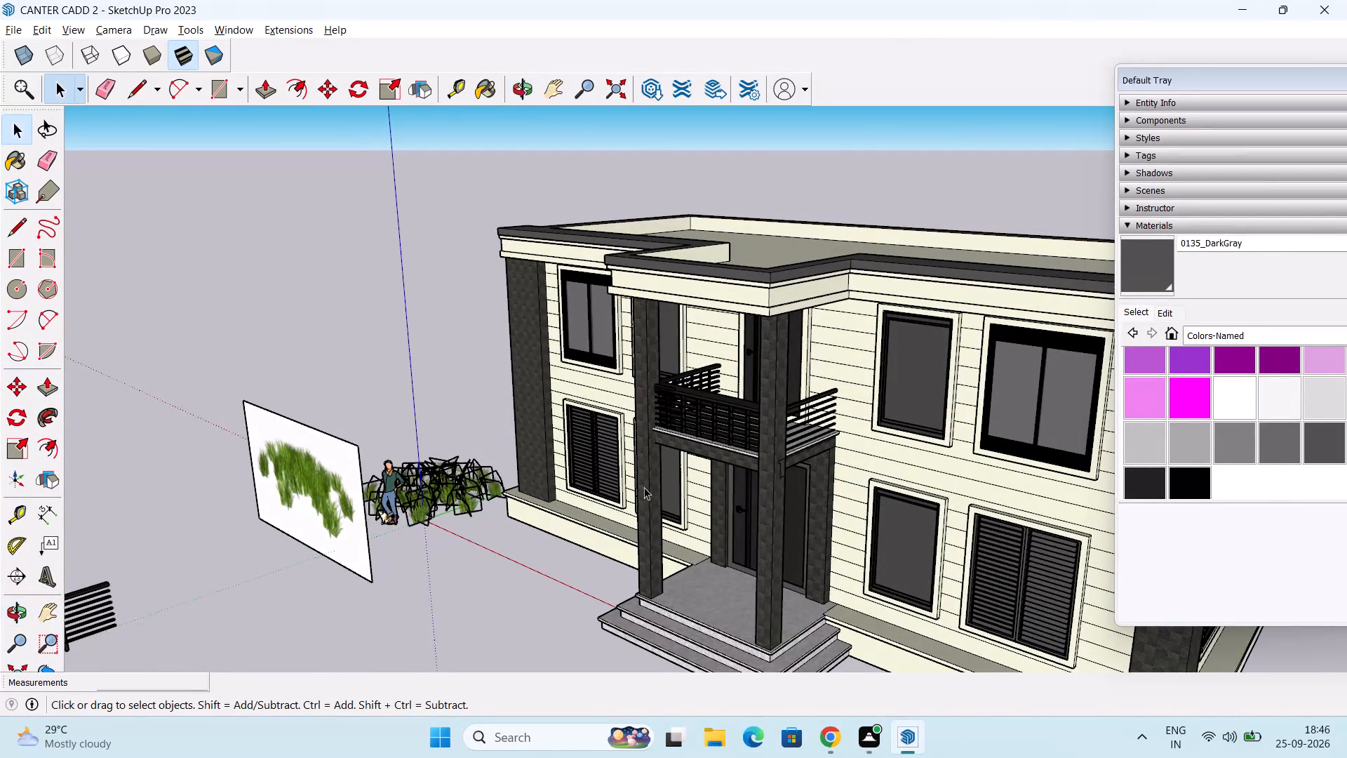
scroll(644, 487, down, 1)
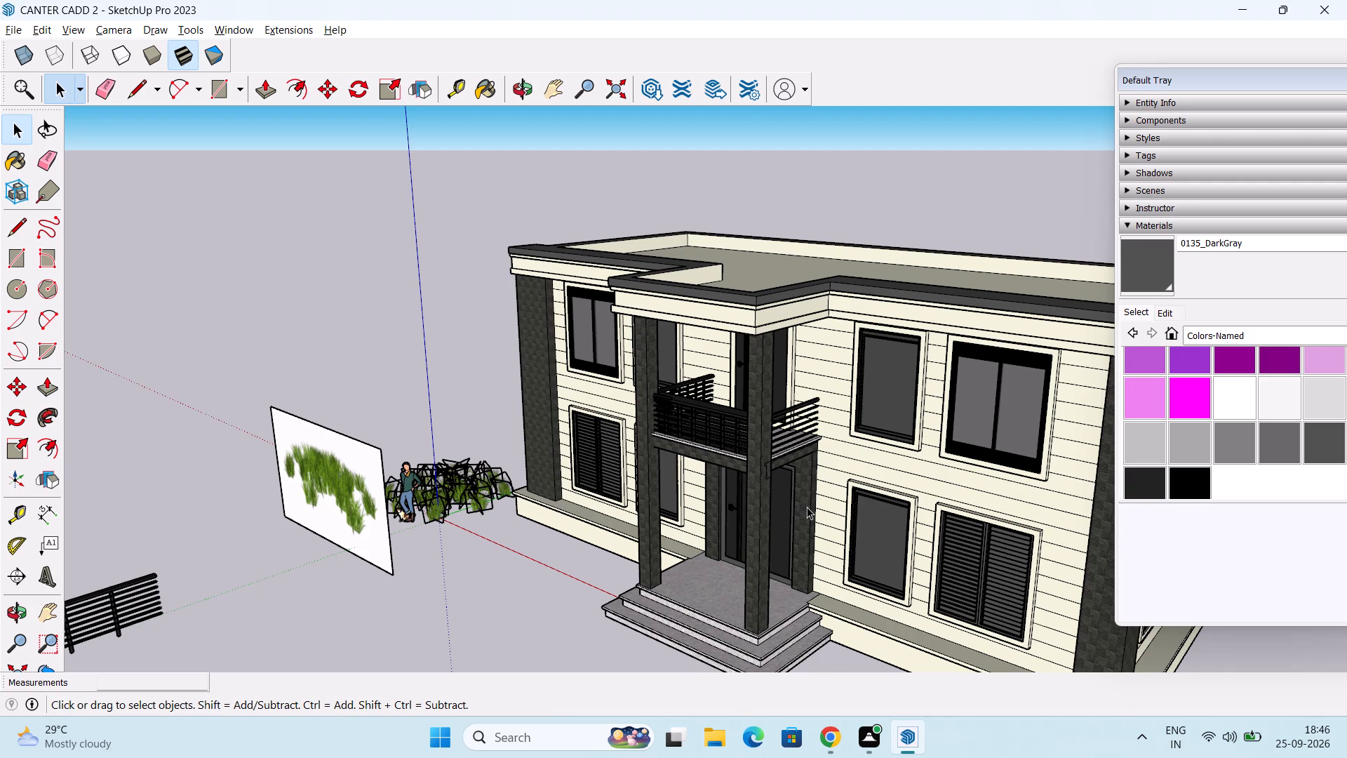
scroll(807, 507, down, 1)
shift+middle_drag(807, 507, 800, 490)
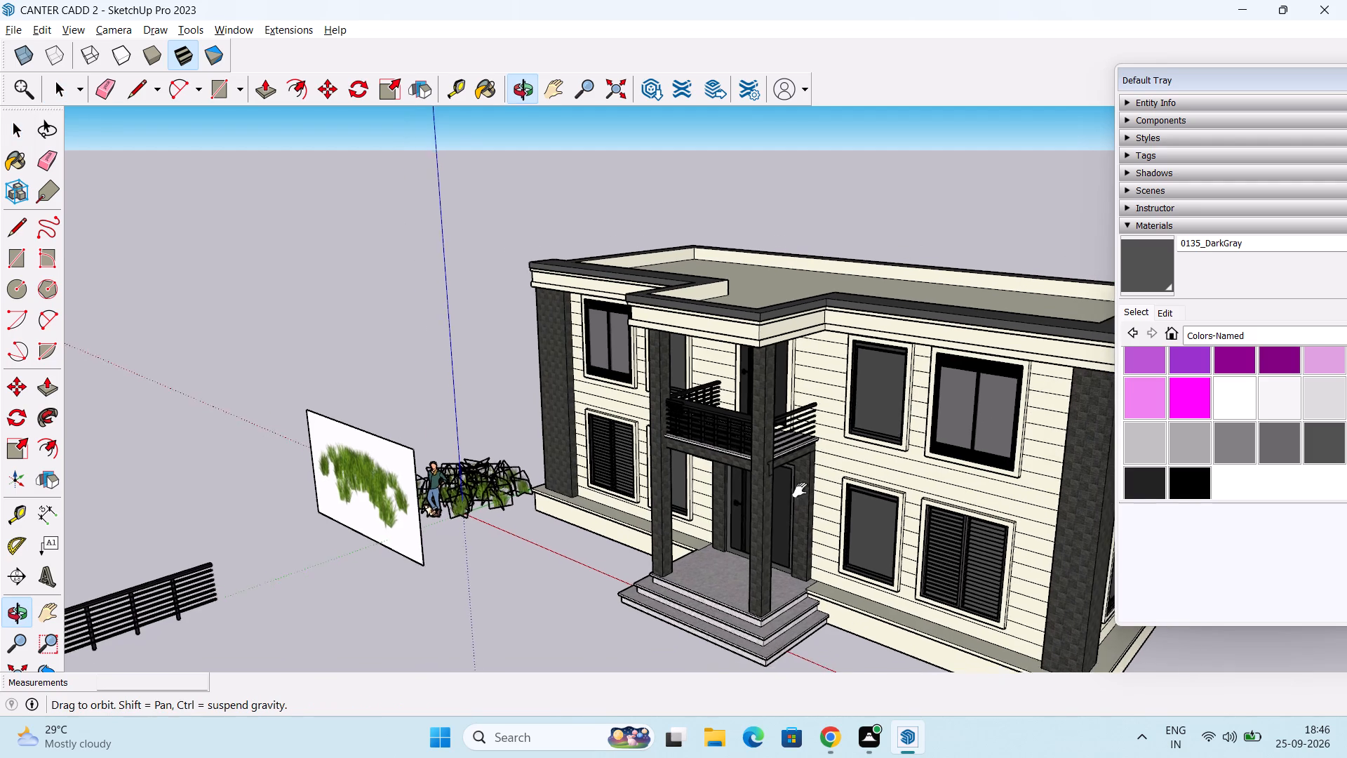
shift+middle_drag(800, 490, 782, 448)
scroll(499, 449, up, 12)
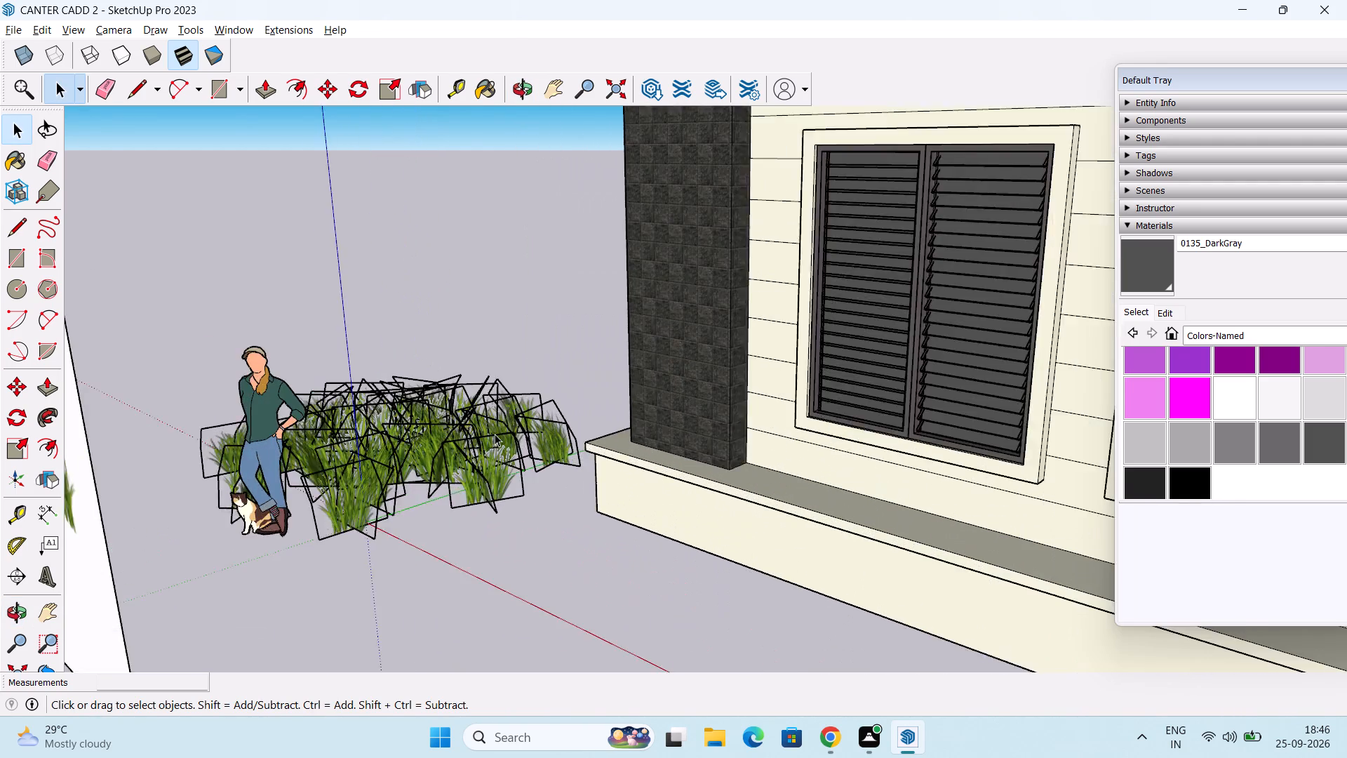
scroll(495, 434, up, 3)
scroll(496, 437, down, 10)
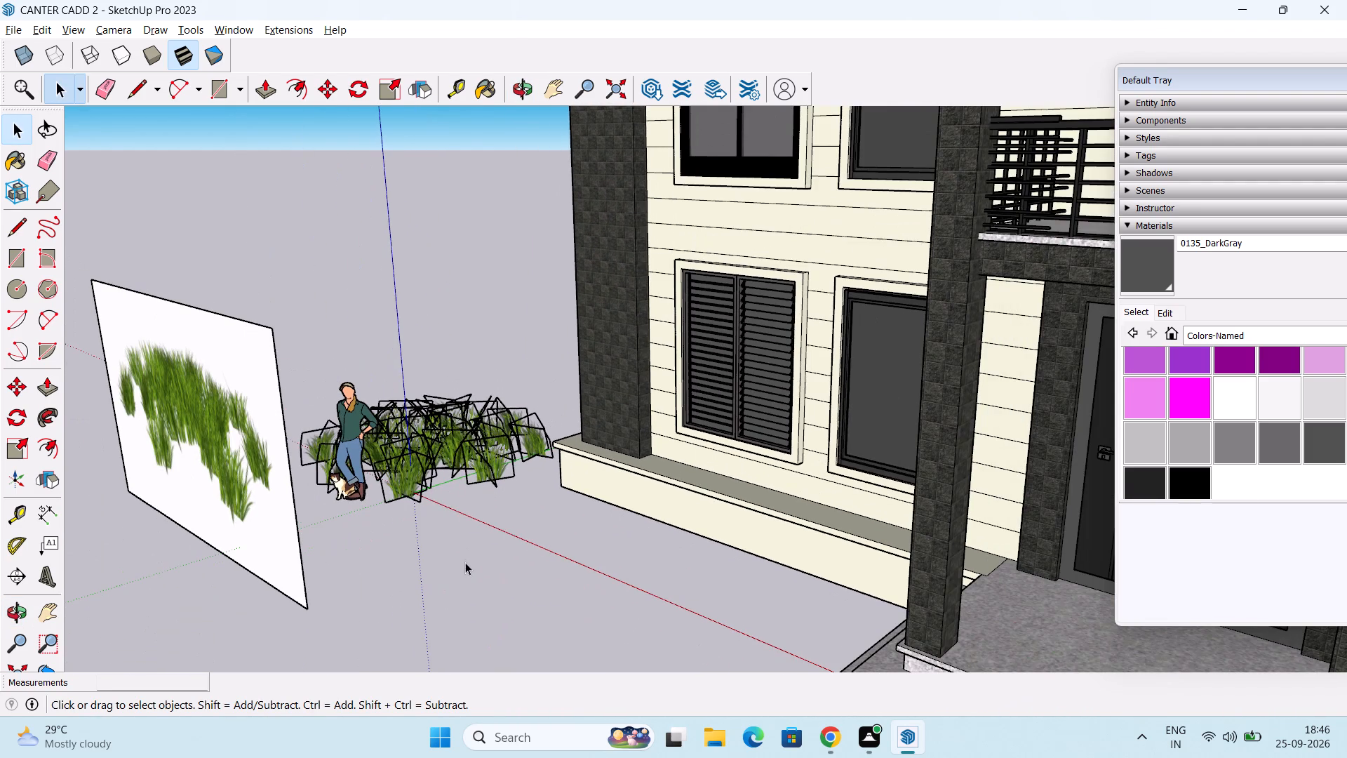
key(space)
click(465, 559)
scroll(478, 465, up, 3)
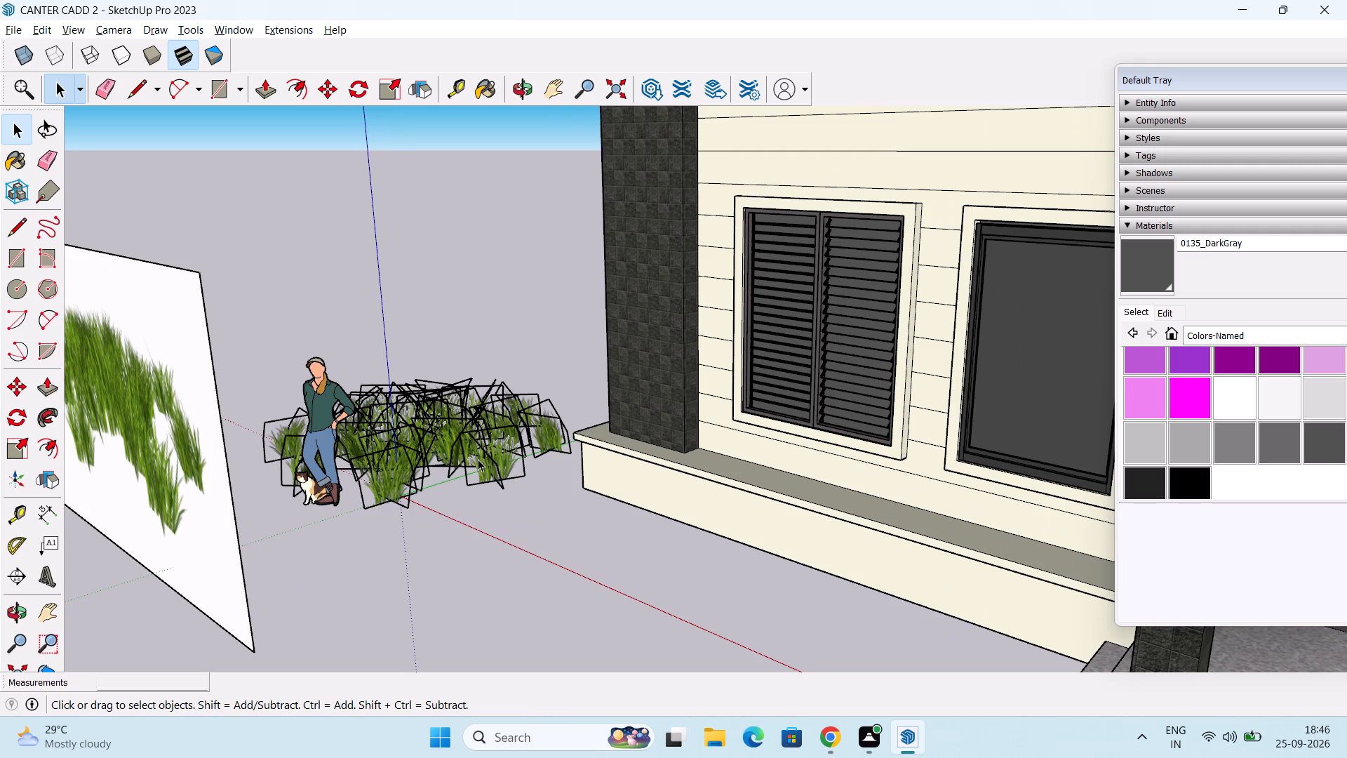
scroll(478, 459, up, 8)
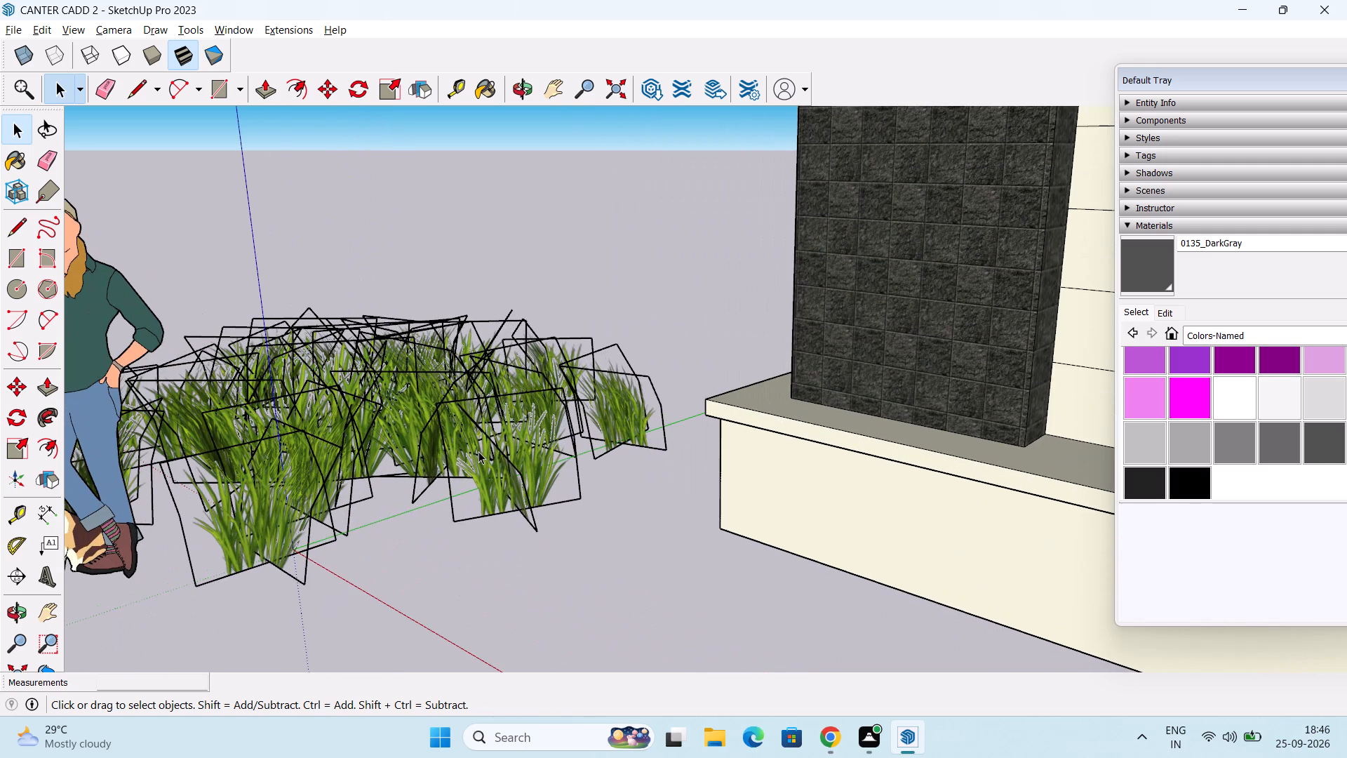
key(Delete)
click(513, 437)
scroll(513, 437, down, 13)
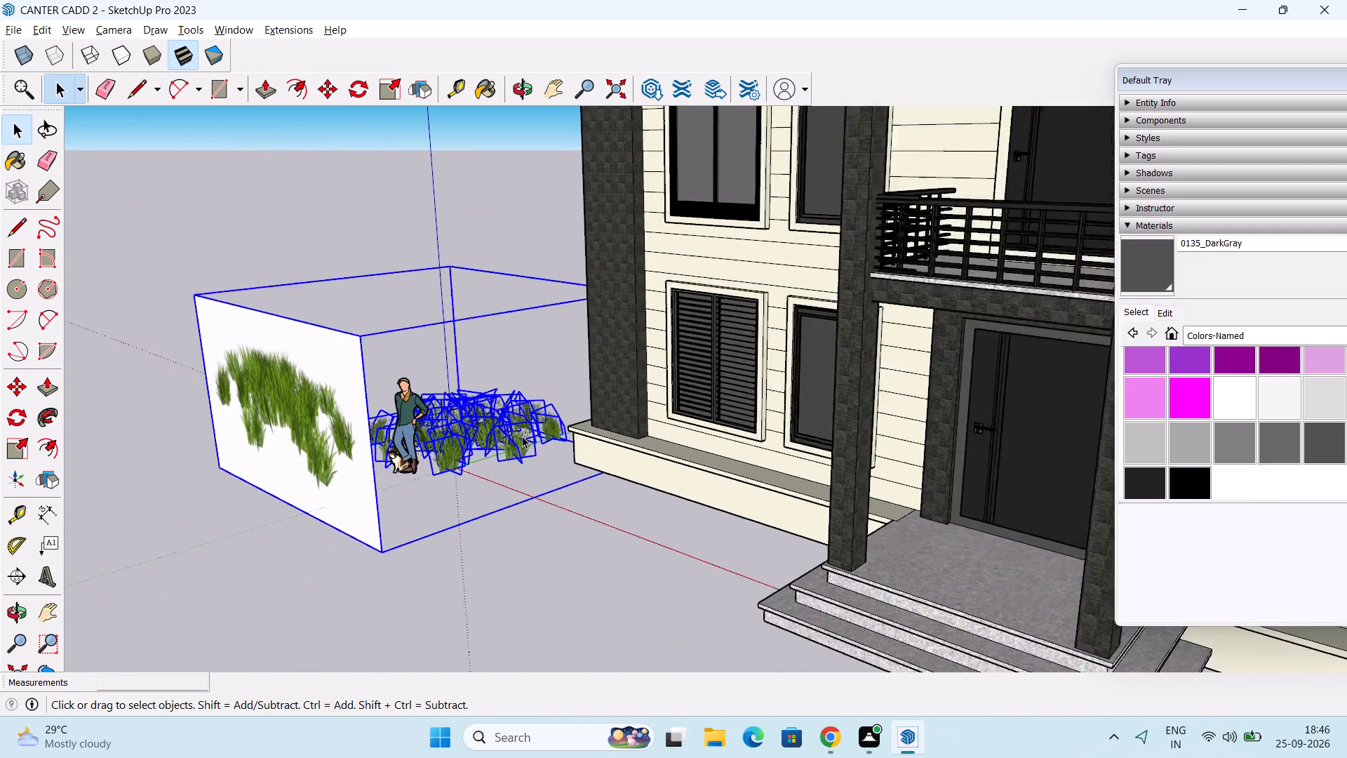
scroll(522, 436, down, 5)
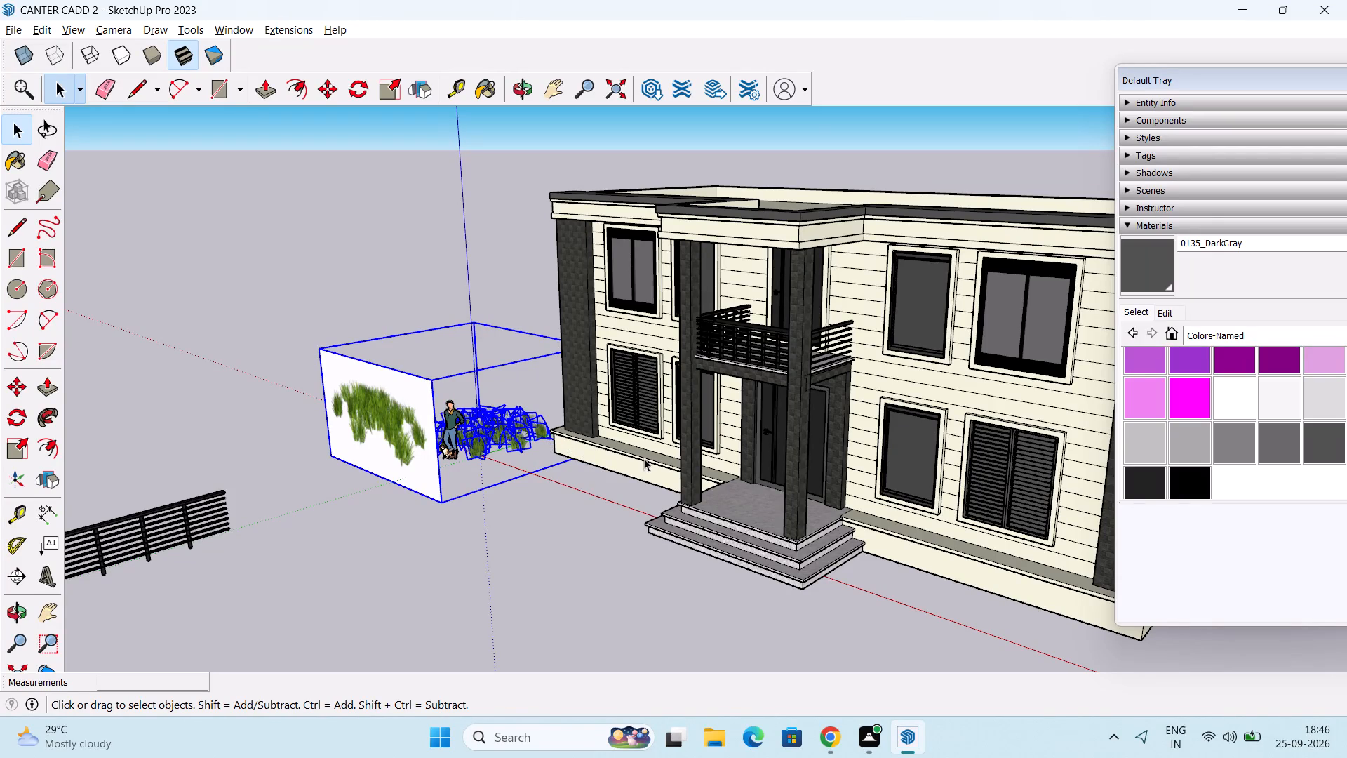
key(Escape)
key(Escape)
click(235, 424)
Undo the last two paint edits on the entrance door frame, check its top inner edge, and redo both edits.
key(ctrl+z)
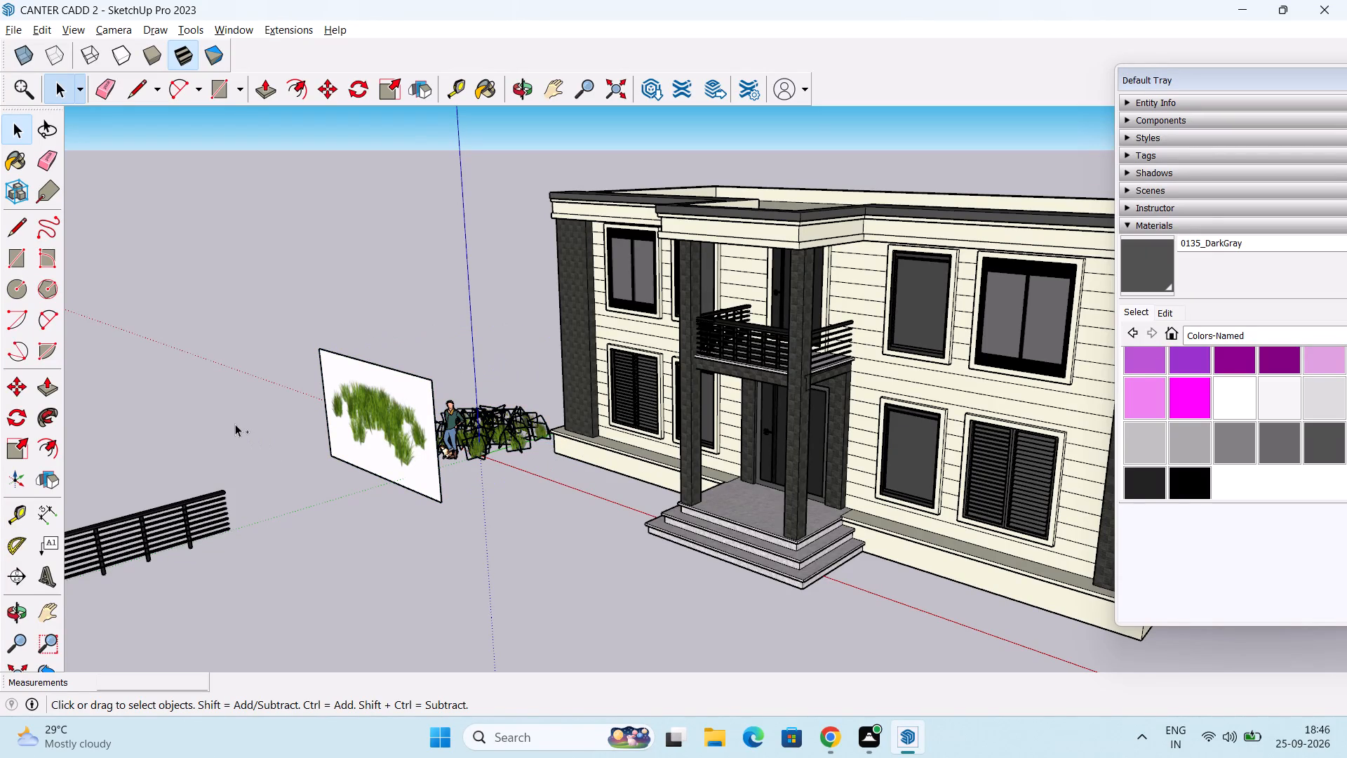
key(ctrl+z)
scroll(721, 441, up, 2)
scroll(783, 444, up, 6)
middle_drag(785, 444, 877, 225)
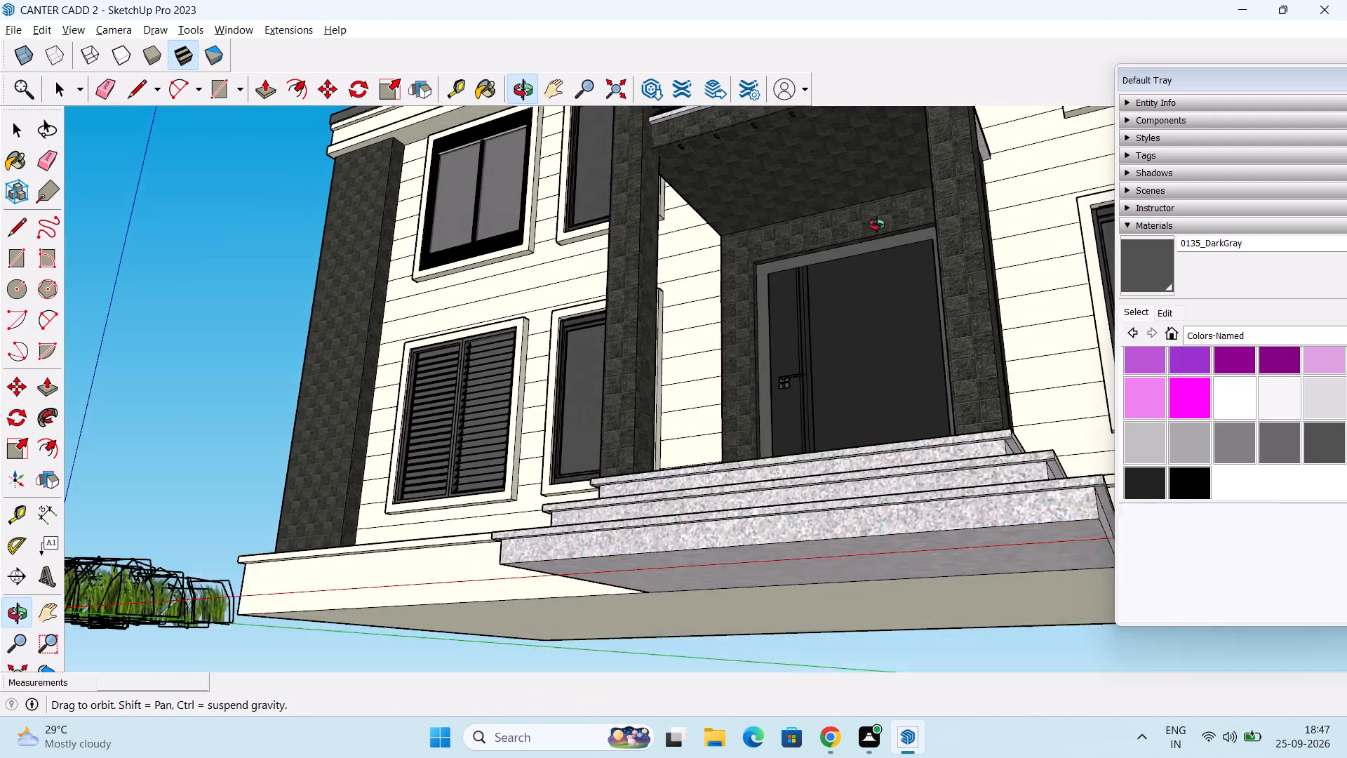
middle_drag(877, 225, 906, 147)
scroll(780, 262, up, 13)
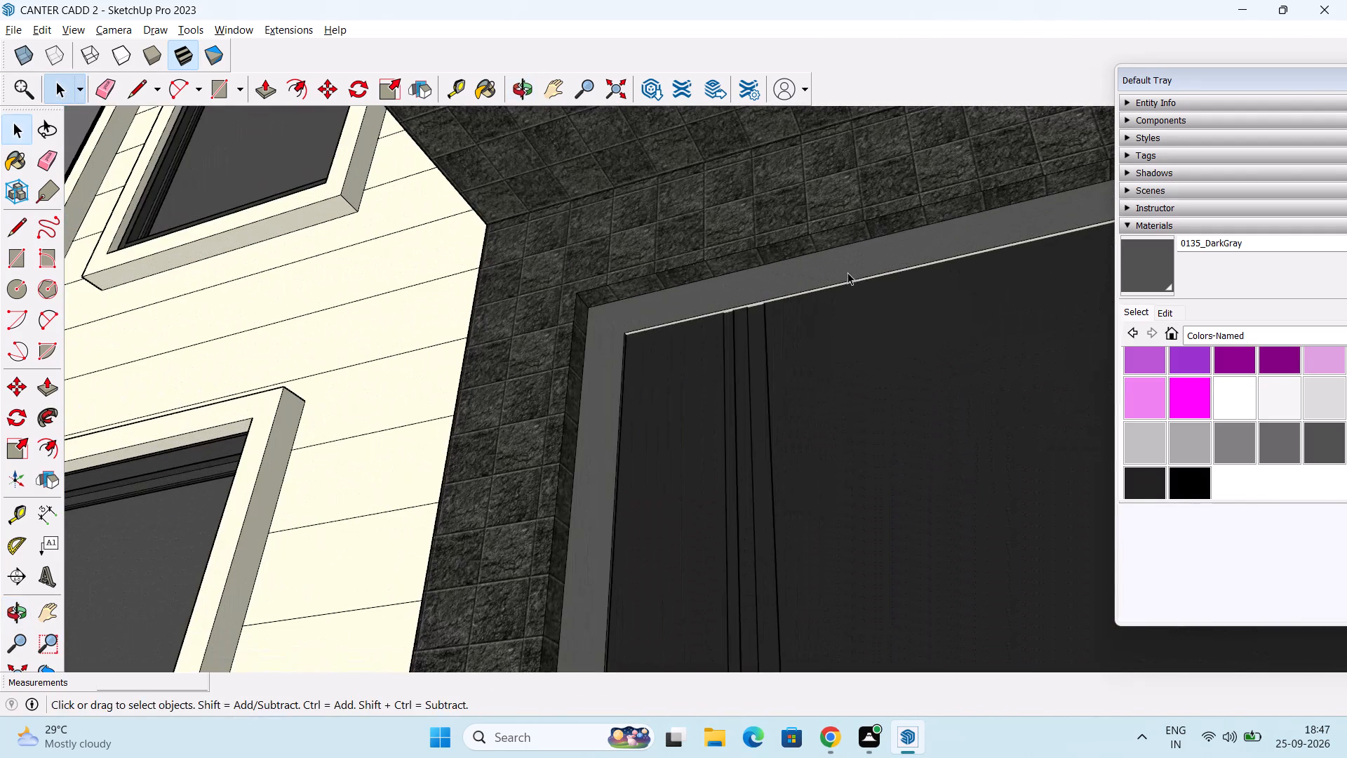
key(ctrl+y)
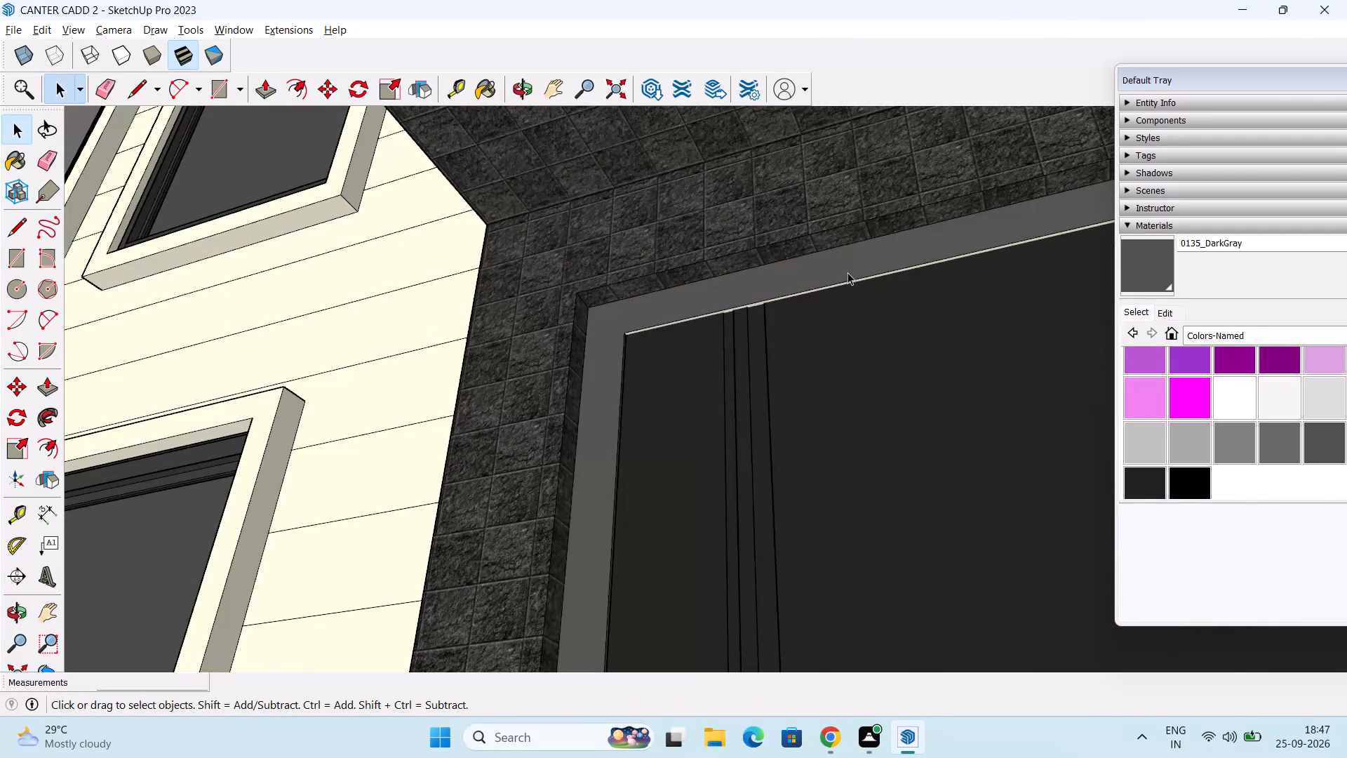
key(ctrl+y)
Delete the grass patch model, including its white image panel, standing beside the house near the origin.
scroll(767, 184, down, 5)
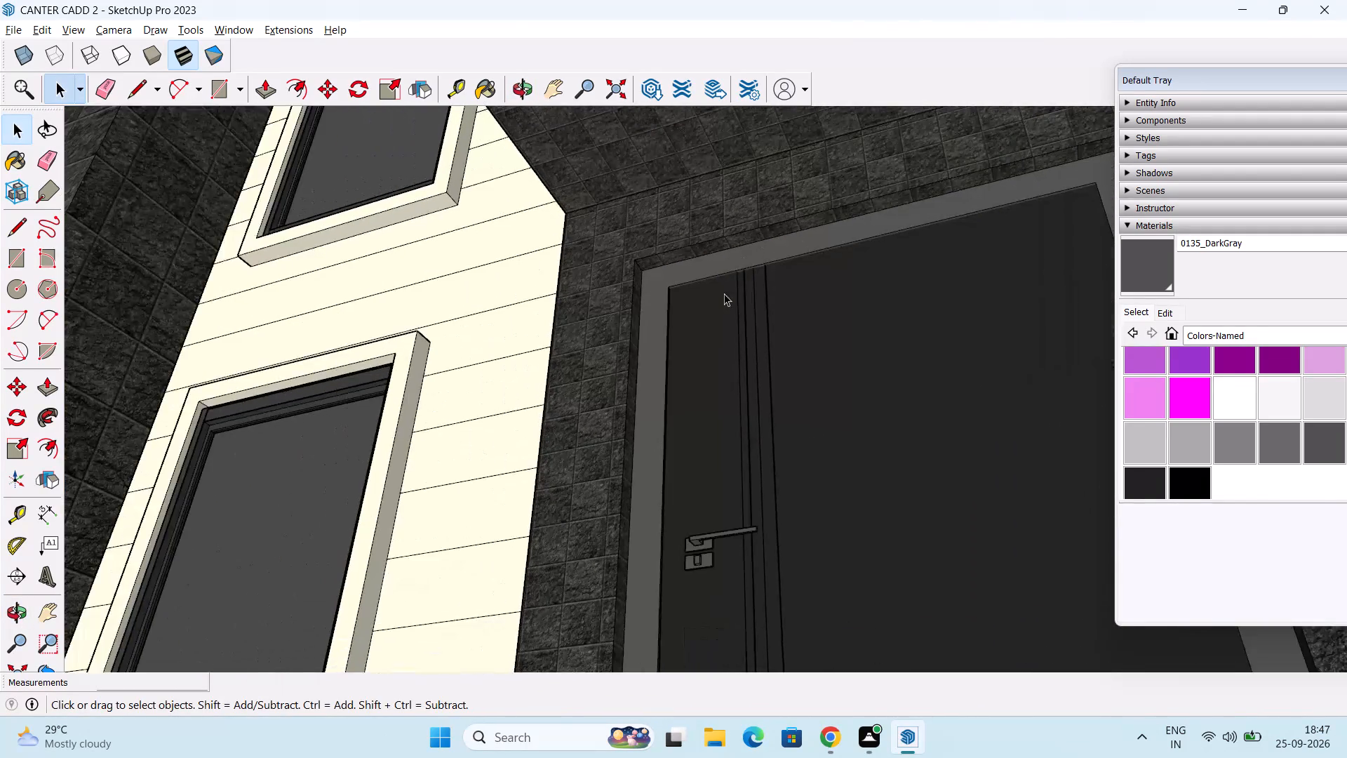
scroll(724, 293, down, 8)
middle_drag(716, 324, 699, 463)
scroll(692, 451, down, 6)
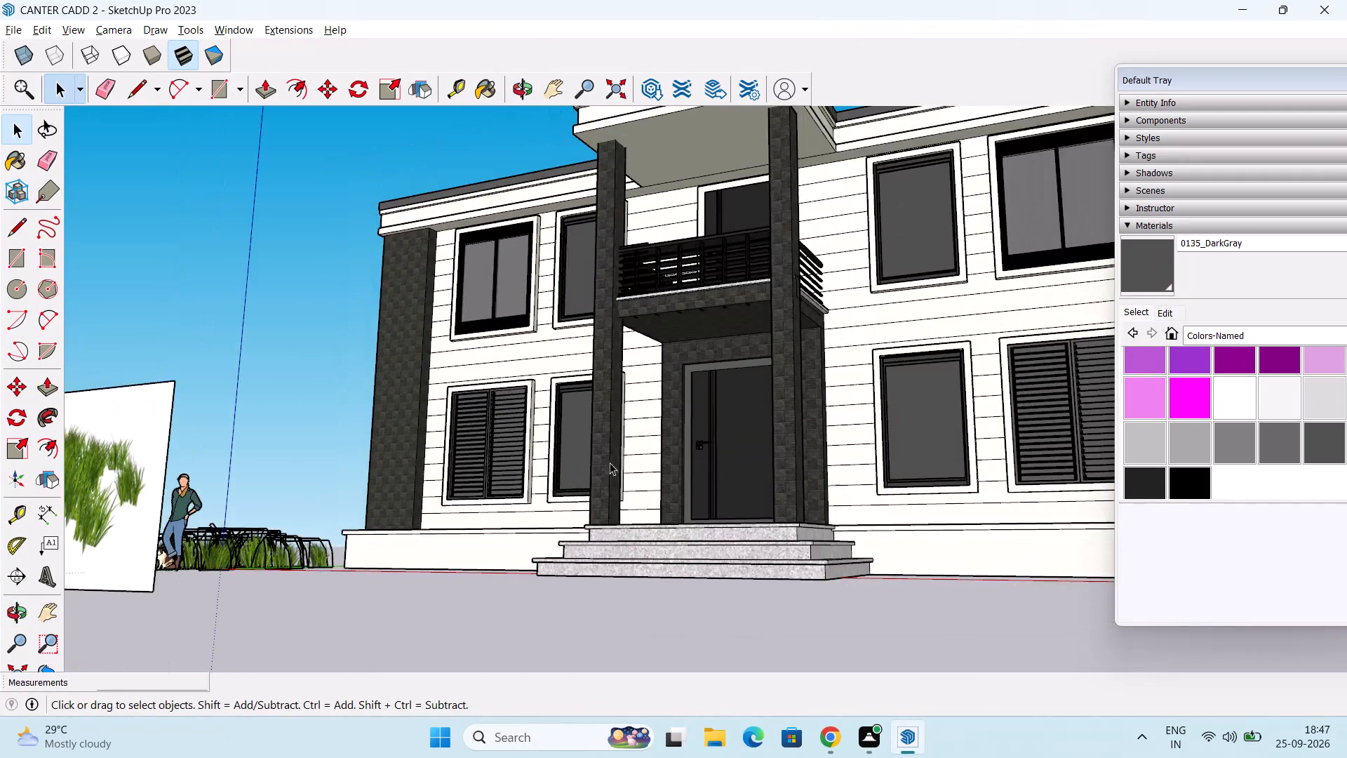
middle_drag(609, 463, 570, 590)
click(321, 468)
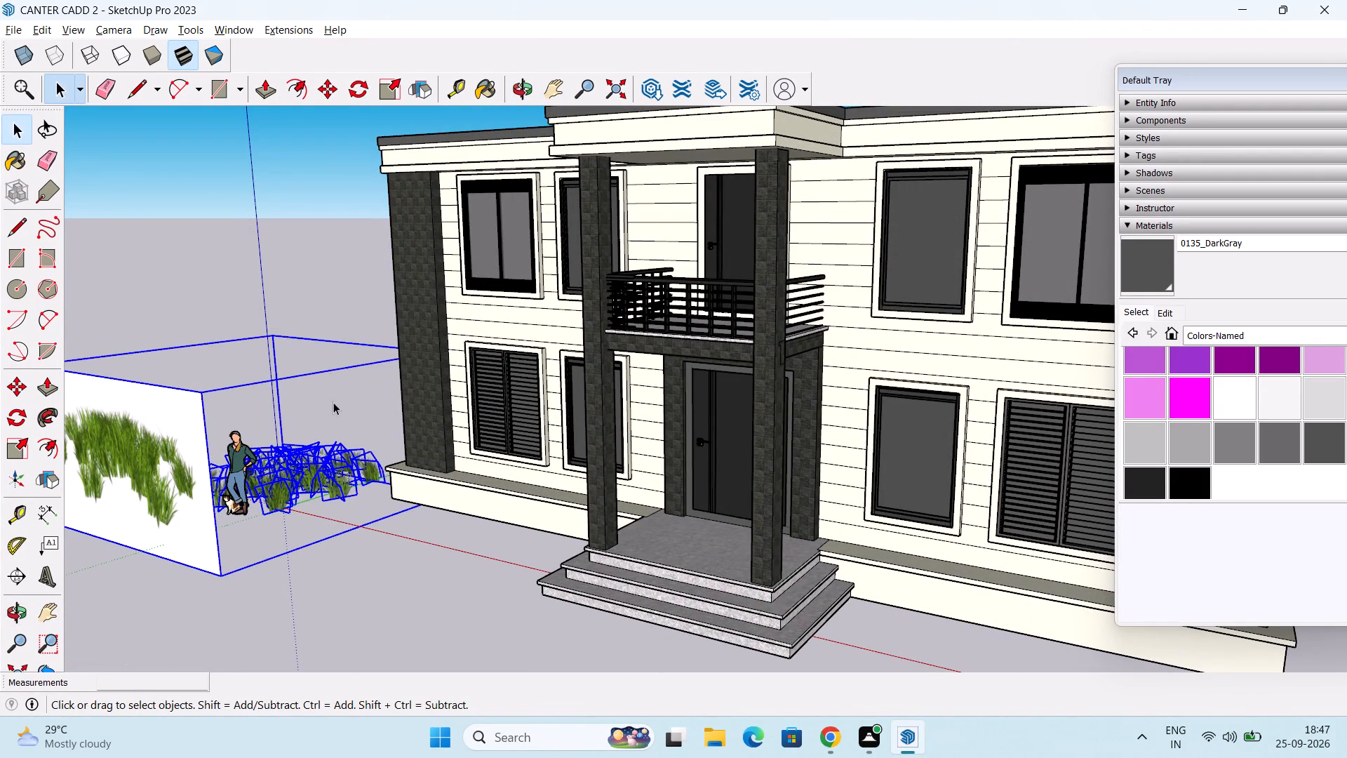
key(Escape)
click(288, 332)
scroll(304, 502, up, 4)
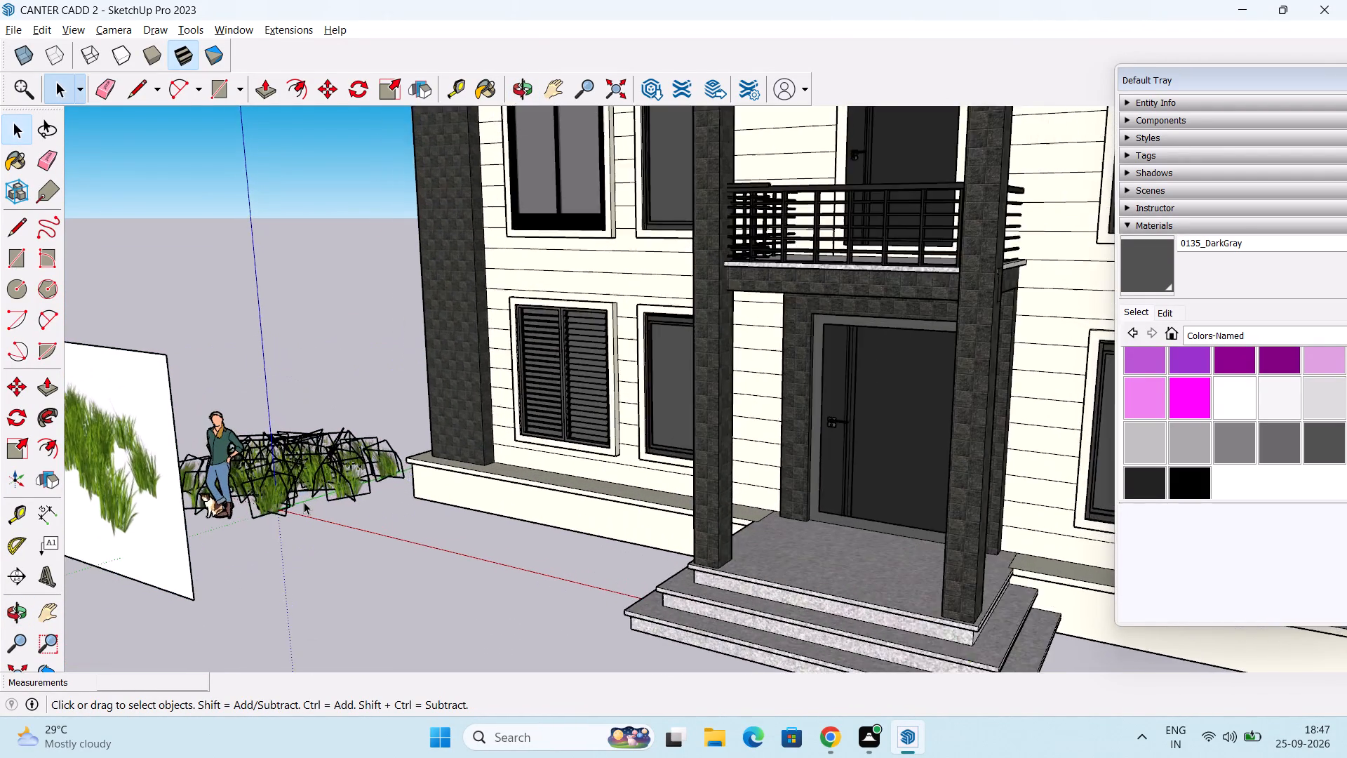
scroll(304, 502, up, 17)
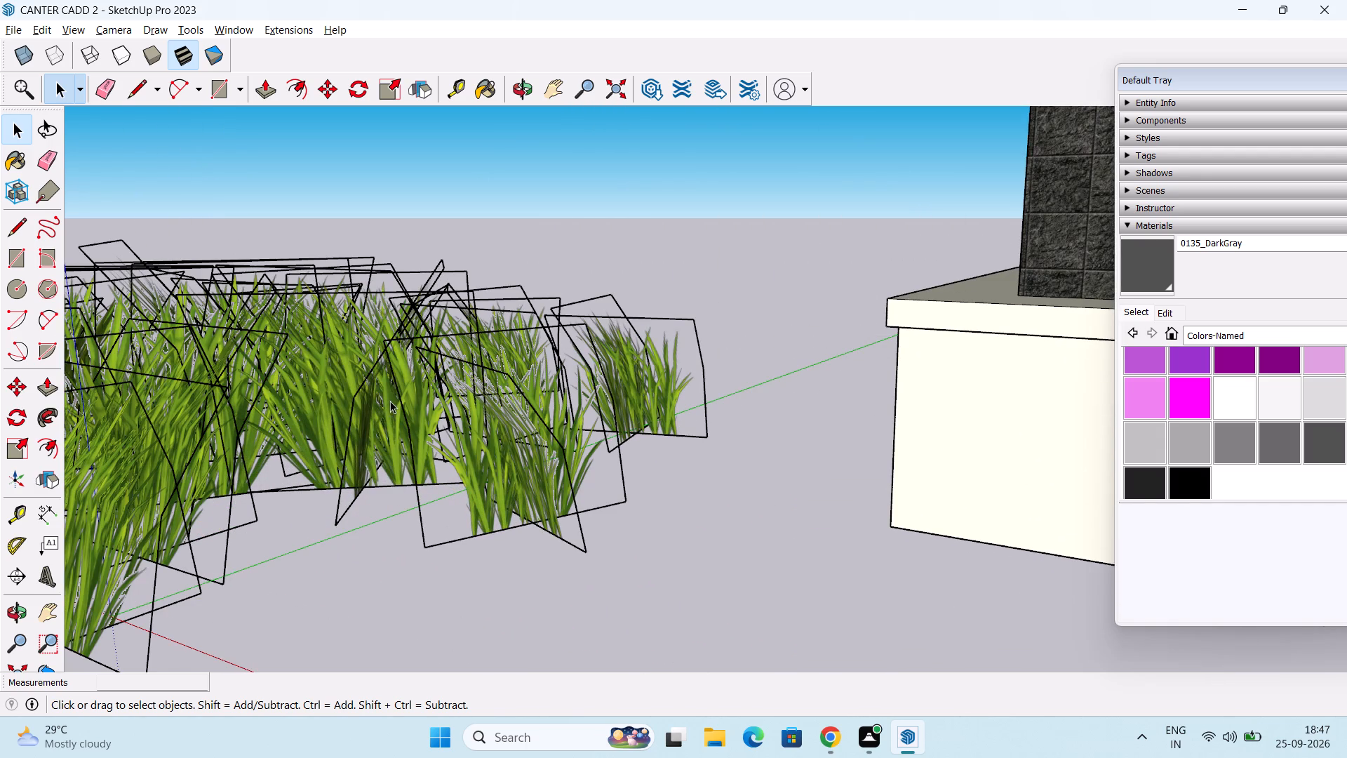
click(390, 401)
key(Delete)
Delete the spare black railing standing on the ground away from the house.
scroll(403, 397, down, 5)
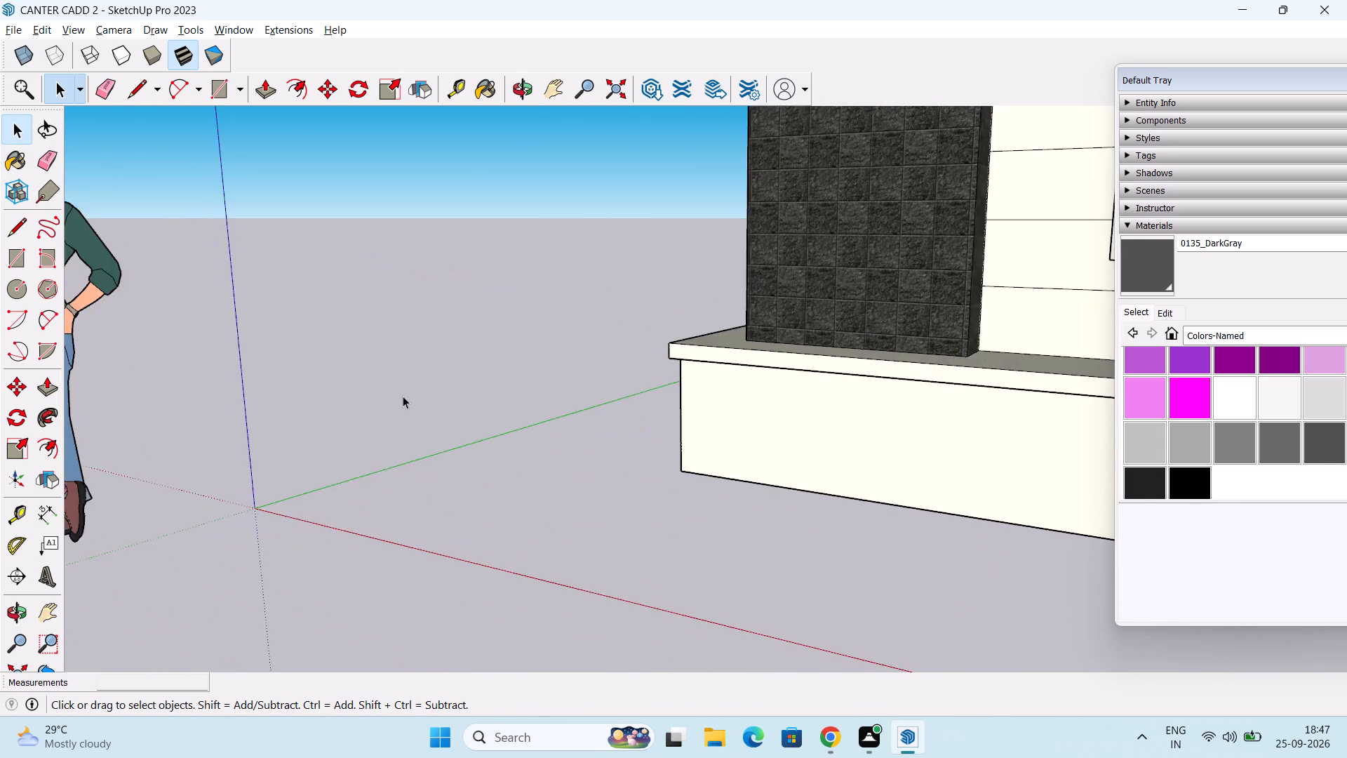
scroll(403, 396, down, 13)
middle_drag(366, 444, 556, 215)
scroll(556, 219, down, 8)
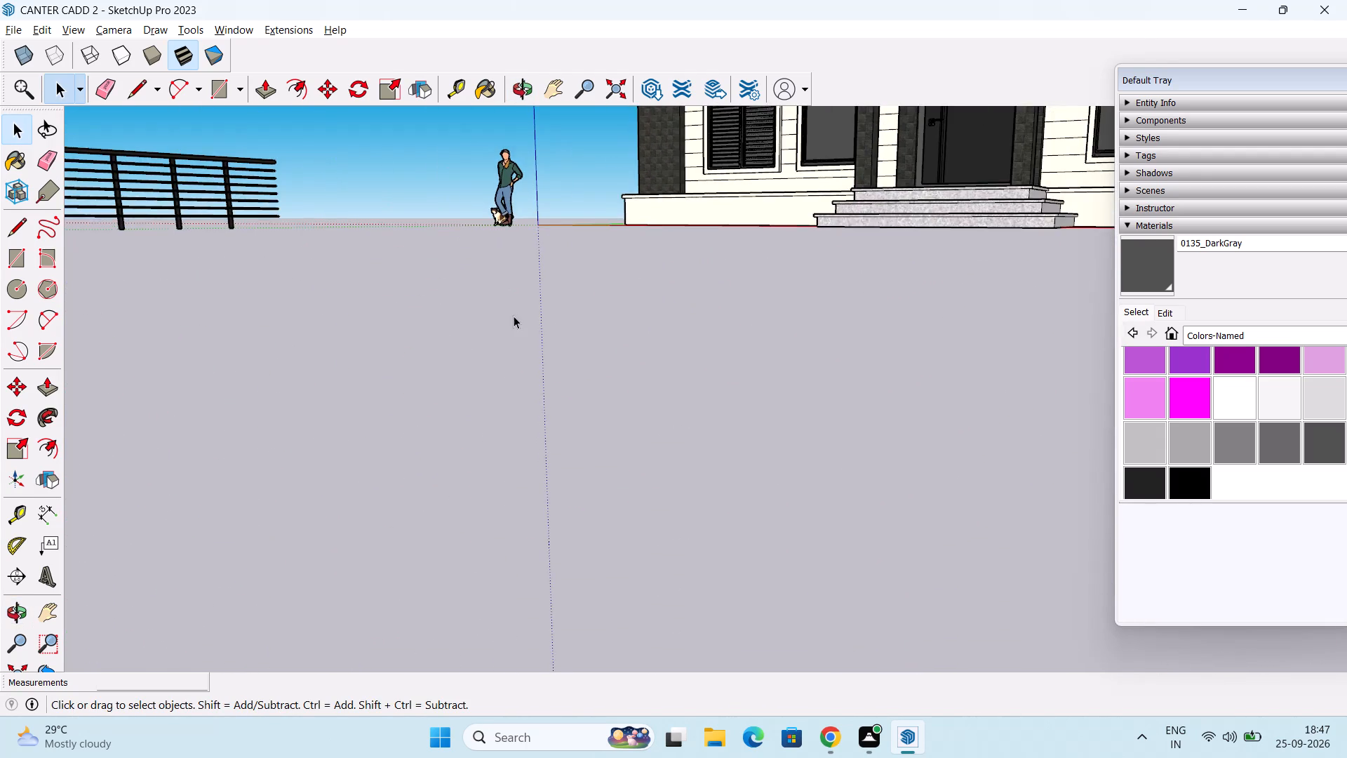
scroll(514, 316, down, 8)
click(178, 174)
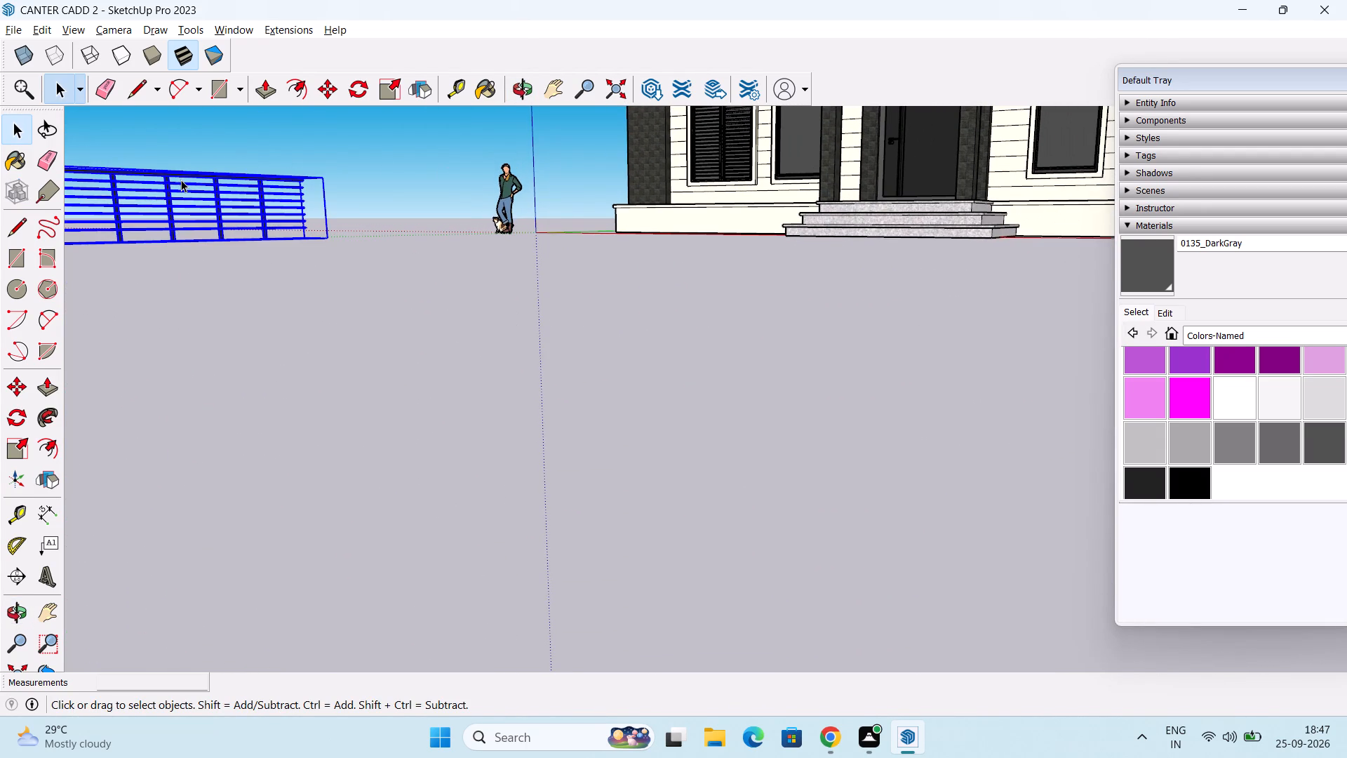
key(Delete)
Delete the spare white rectangular frame standing on the ground beside the house's side wall.
scroll(193, 245, down, 13)
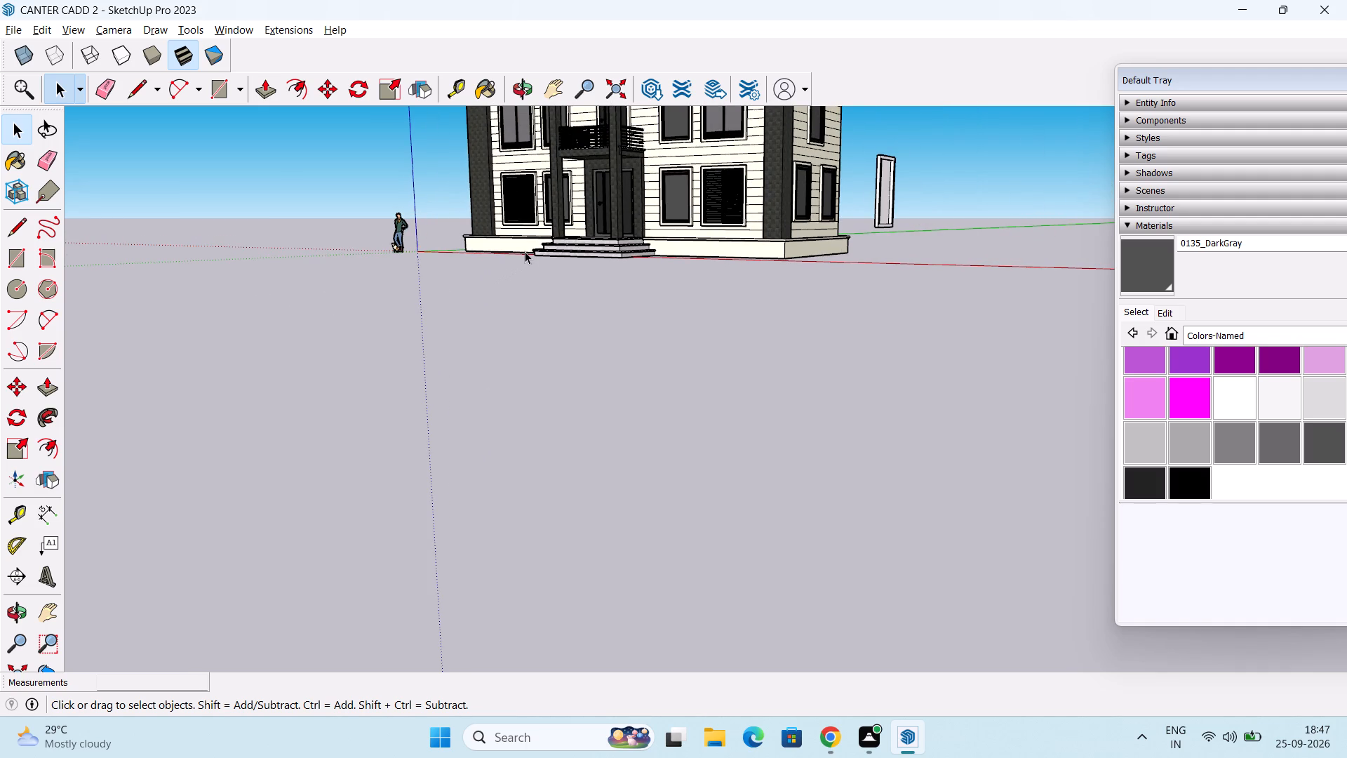
scroll(525, 251, down, 11)
scroll(570, 247, up, 3)
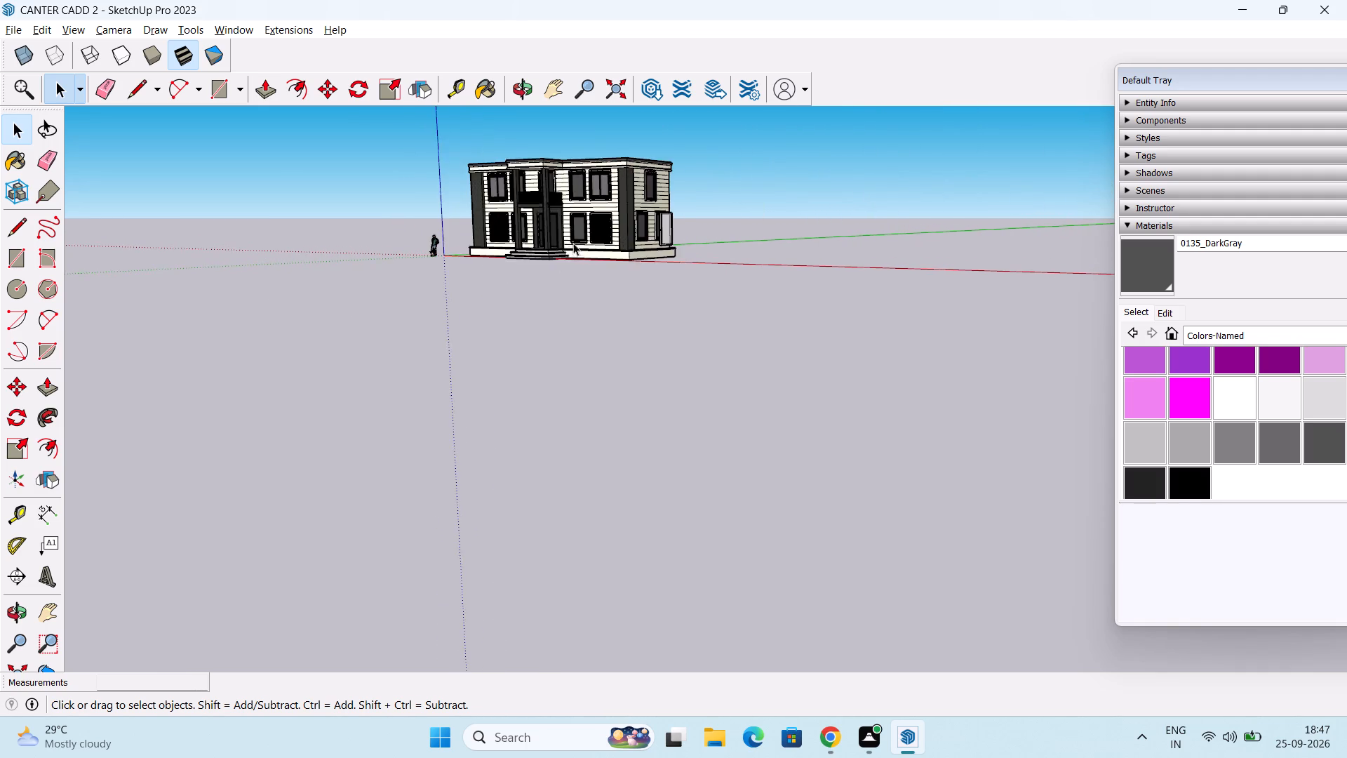
scroll(573, 243, up, 7)
shift+middle_drag(584, 224, 572, 348)
scroll(572, 347, up, 2)
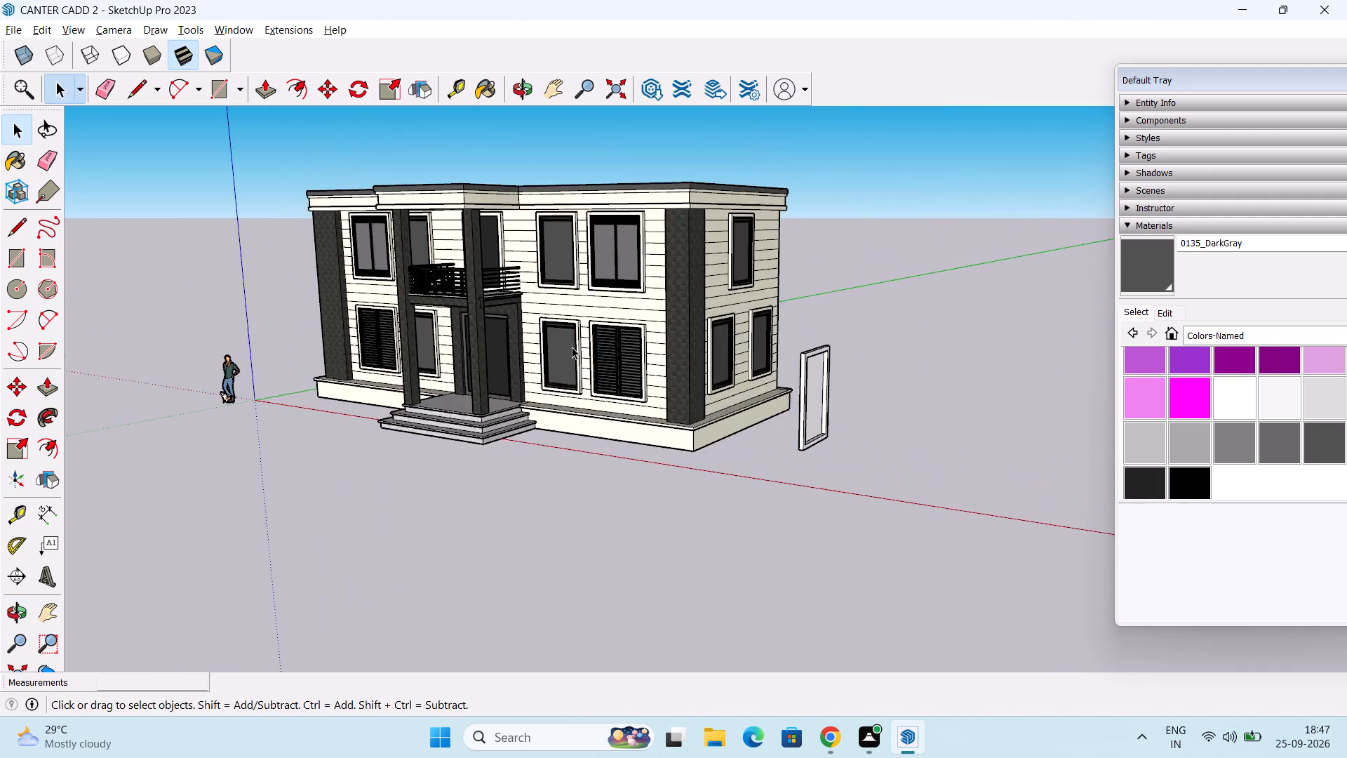
scroll(572, 347, up, 4)
middle_drag(575, 344, 642, 359)
drag(916, 268, 1122, 475)
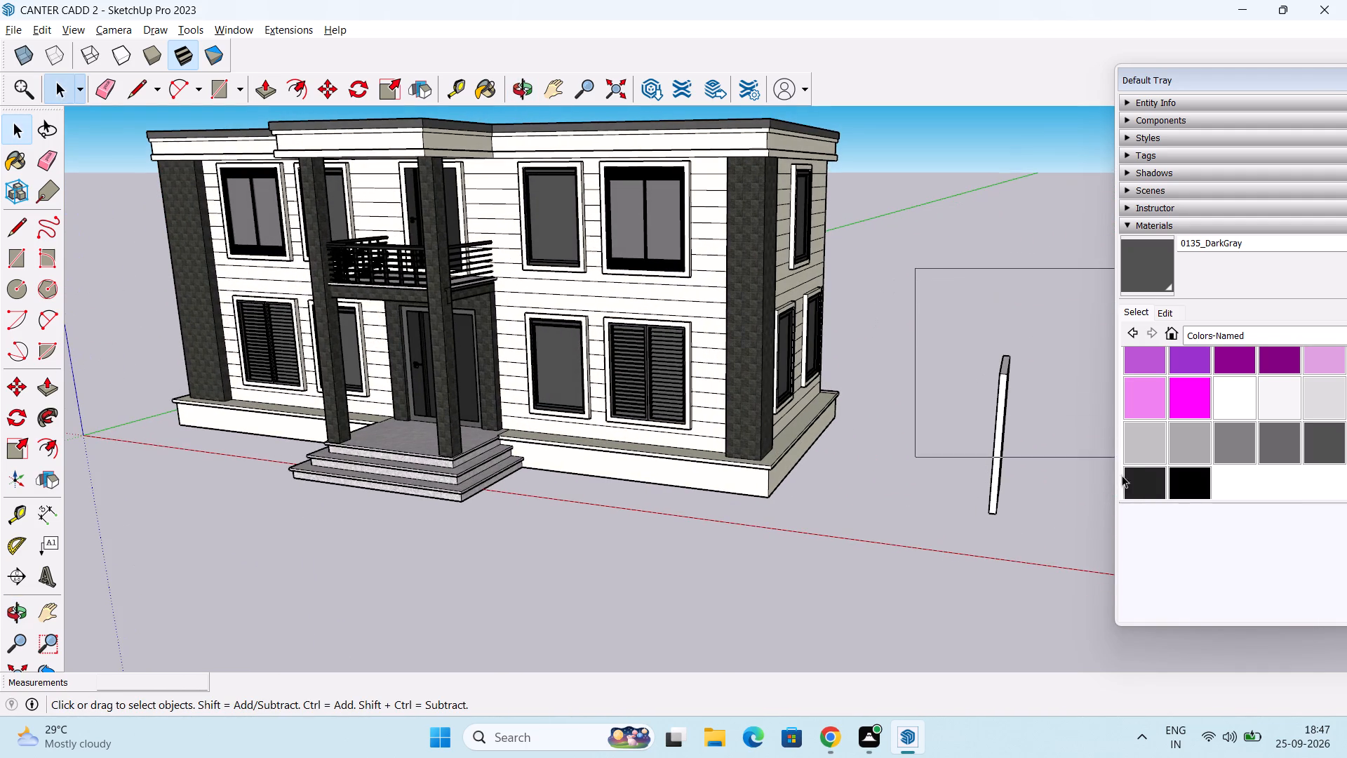
drag(1122, 475, 1062, 550)
key(Delete)
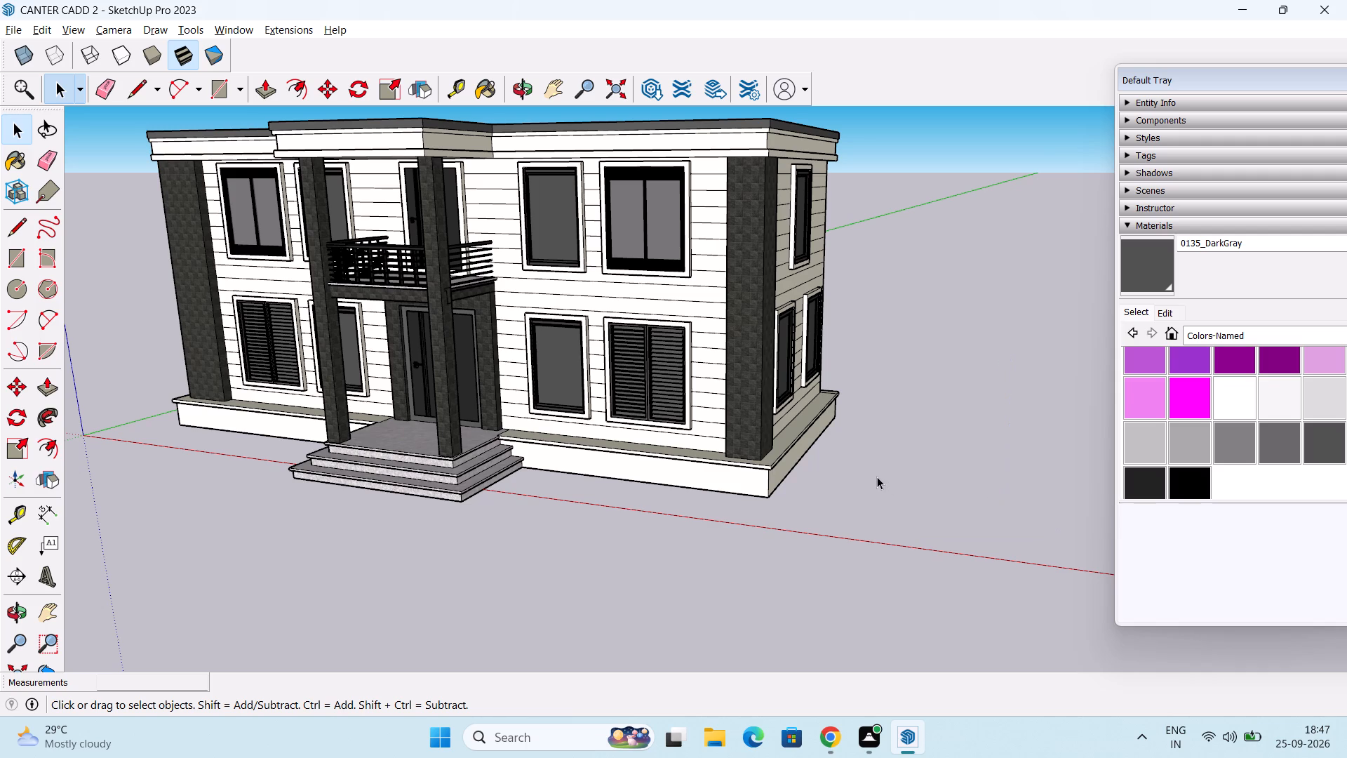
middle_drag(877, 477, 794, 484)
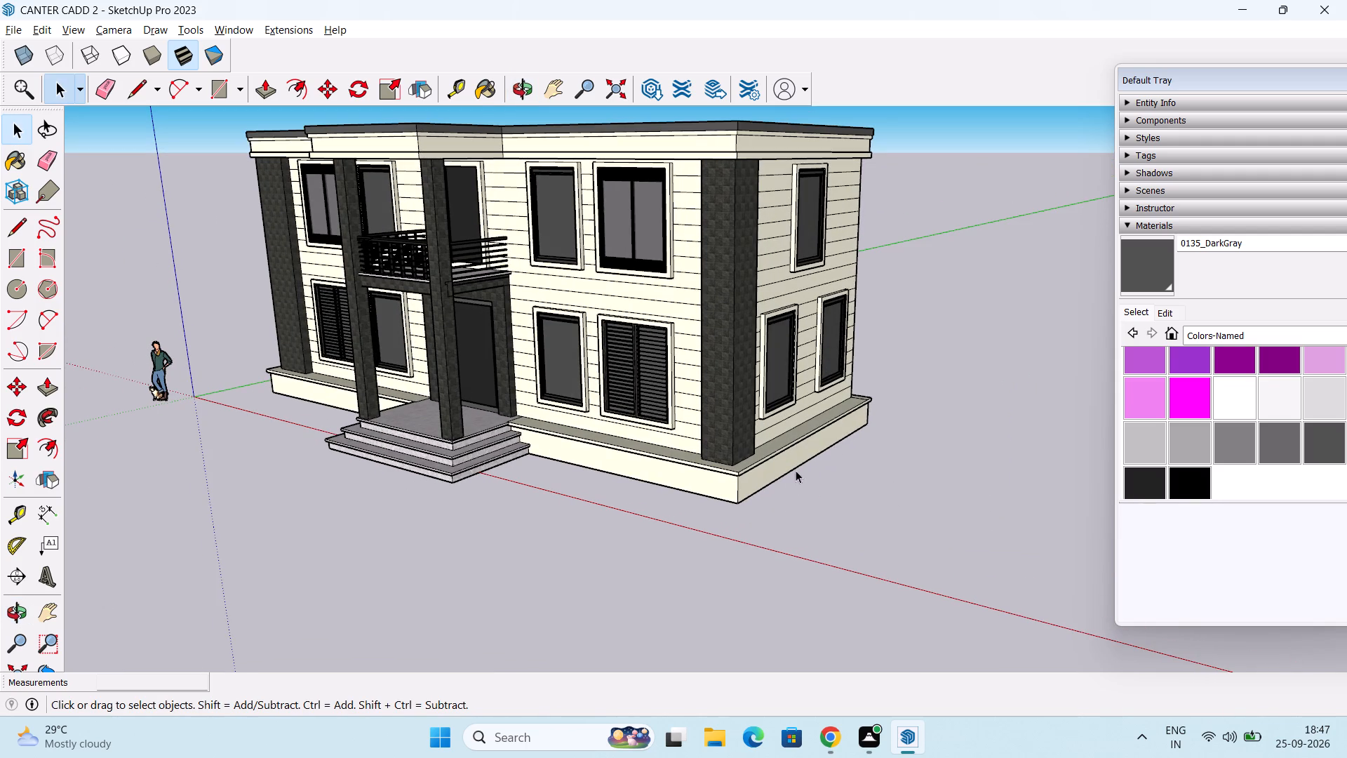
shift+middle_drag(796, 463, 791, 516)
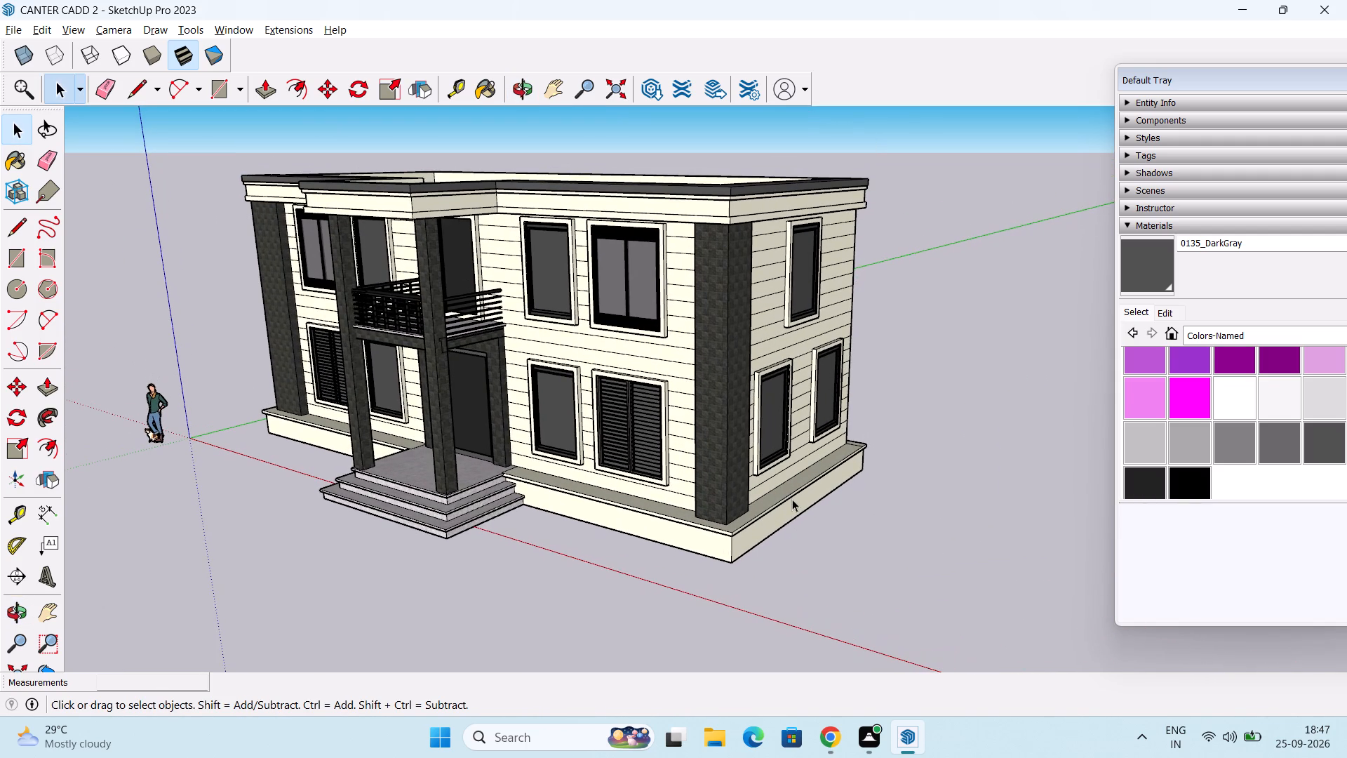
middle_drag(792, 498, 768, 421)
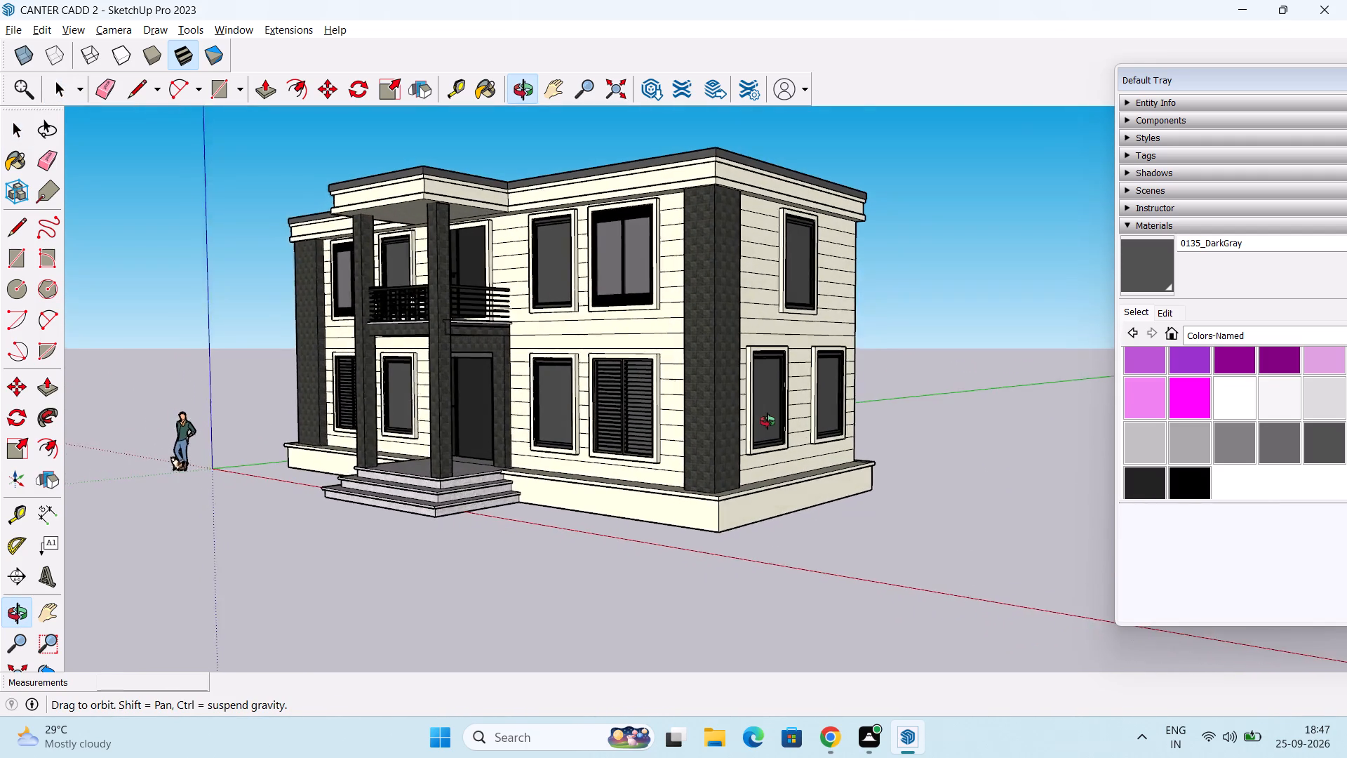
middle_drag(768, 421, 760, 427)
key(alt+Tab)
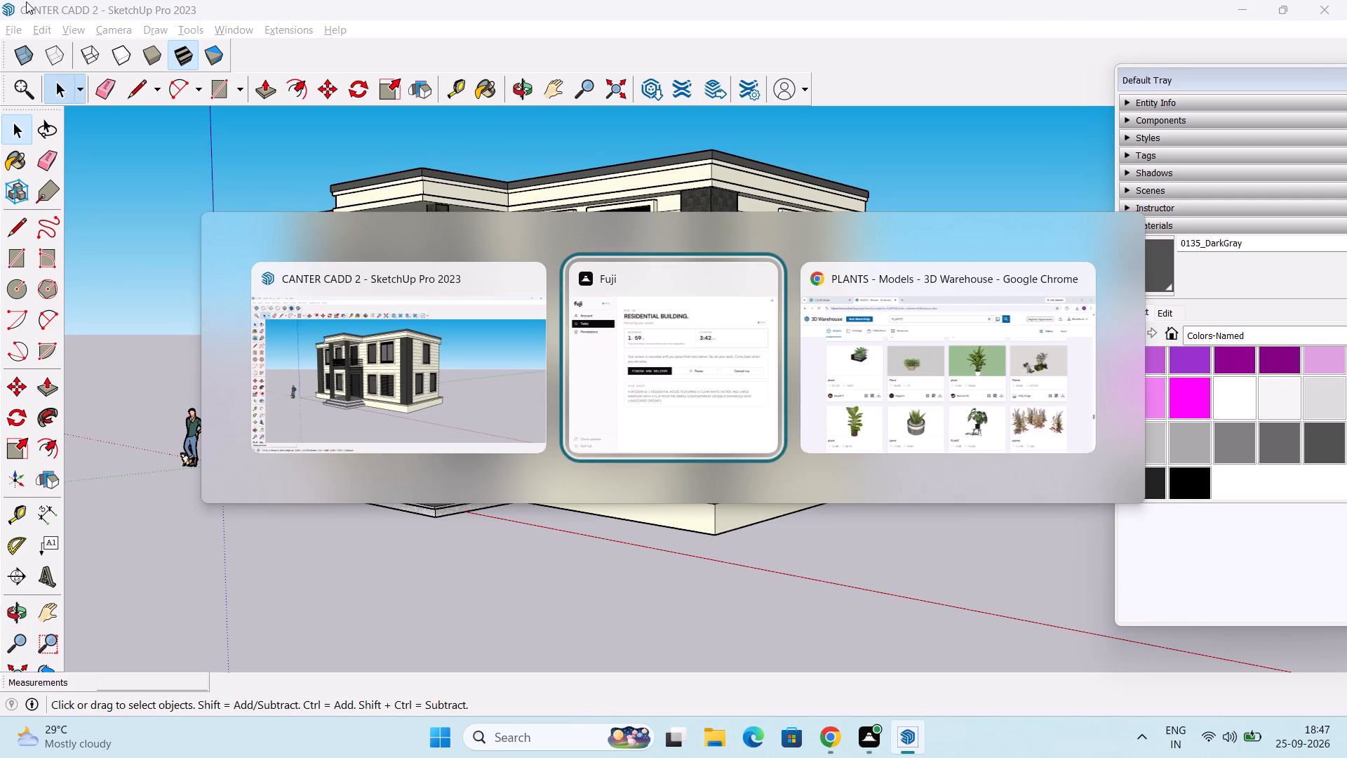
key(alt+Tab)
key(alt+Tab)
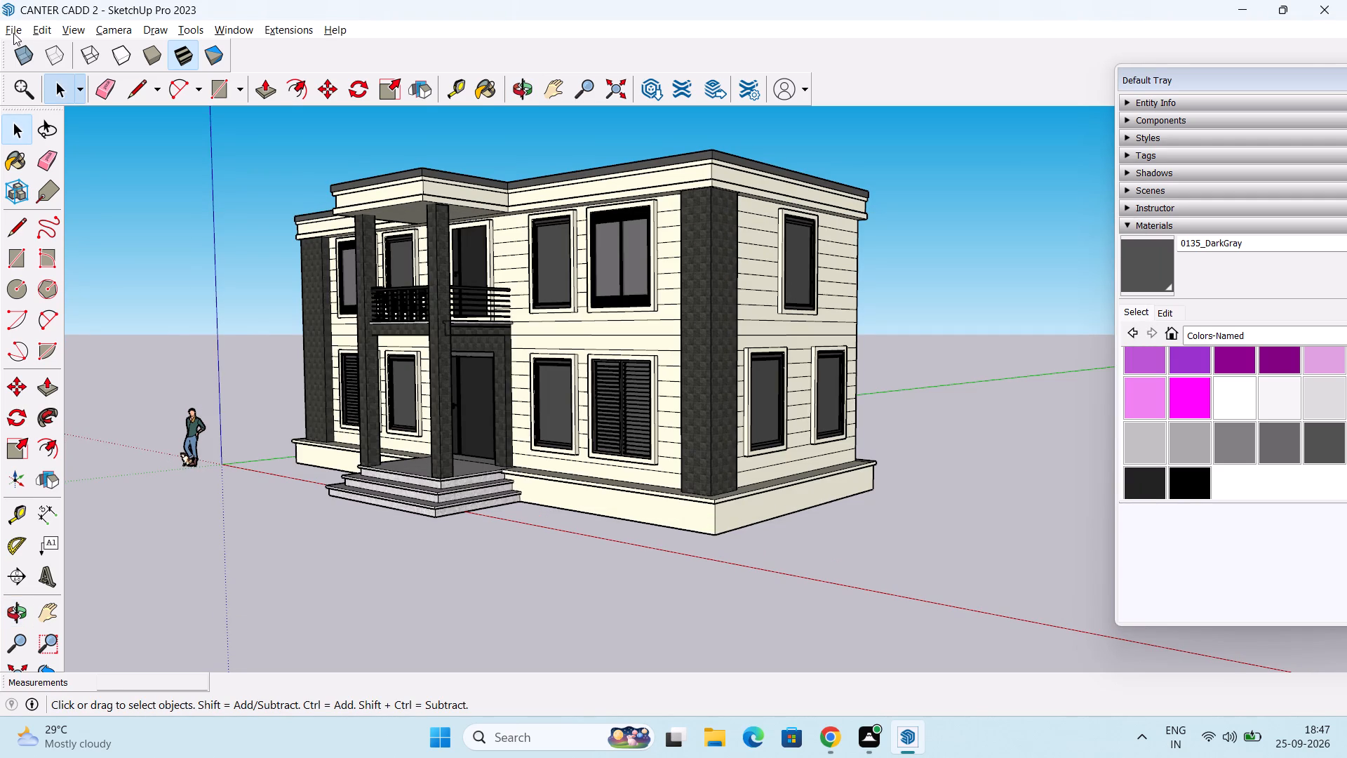
Import the POTTED+PLANT+FERN model from the Downloads folder and place it on the ground near the person figure.
click(13, 33)
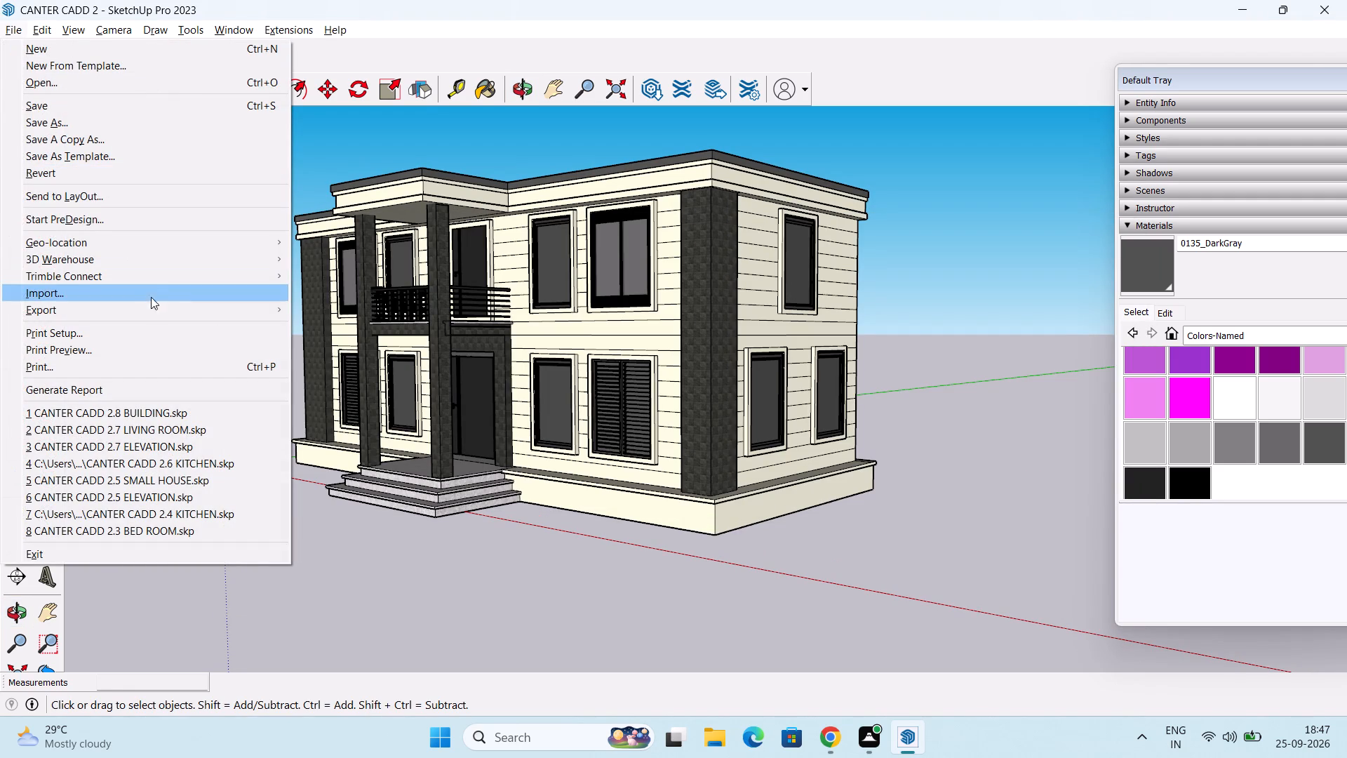
click(170, 295)
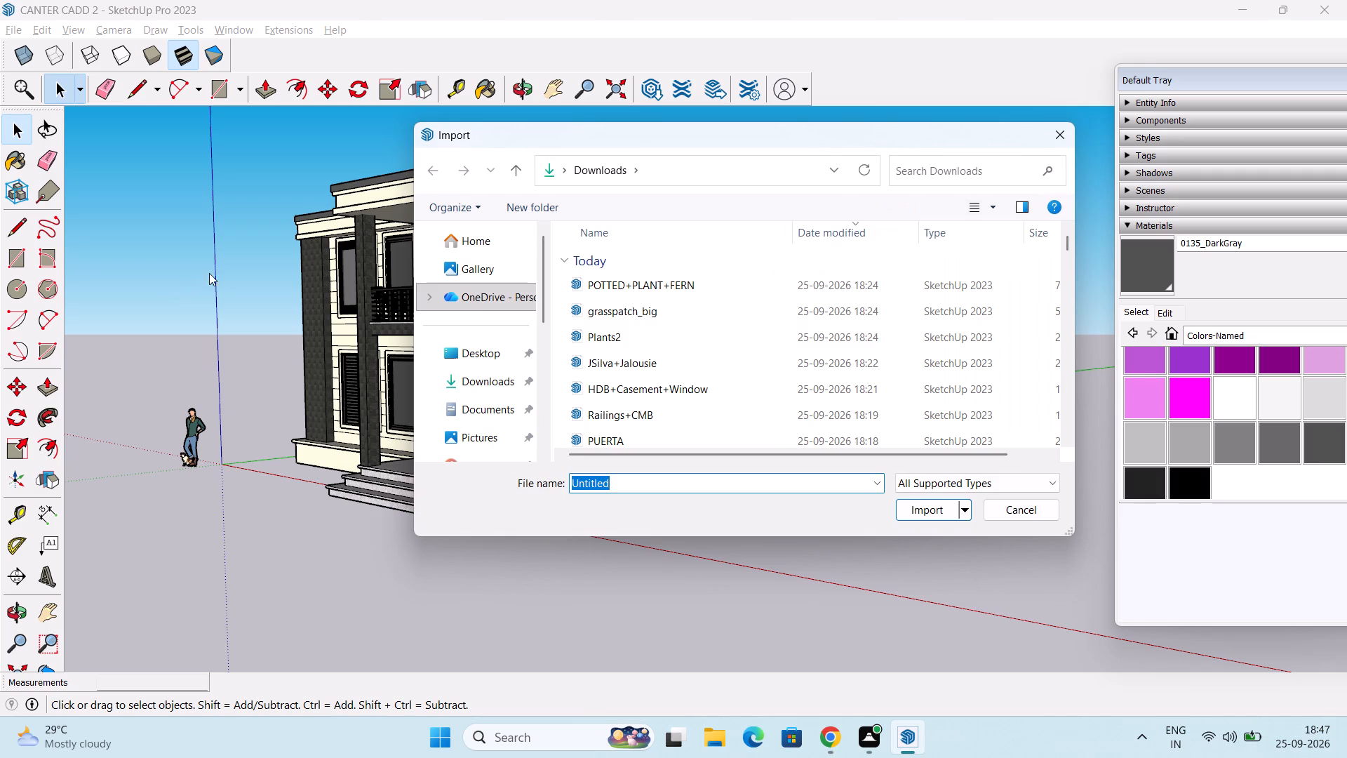
drag(652, 285, 653, 313)
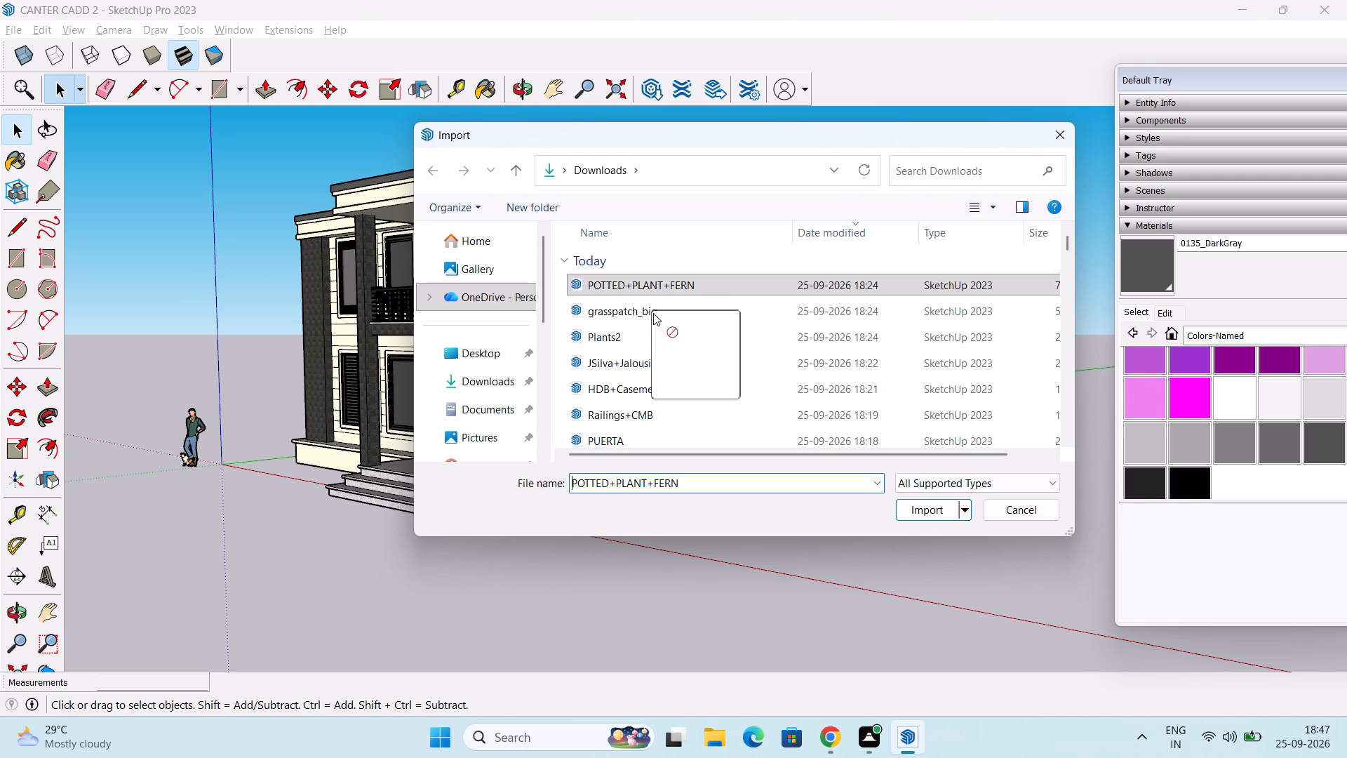
drag(653, 313, 228, 493)
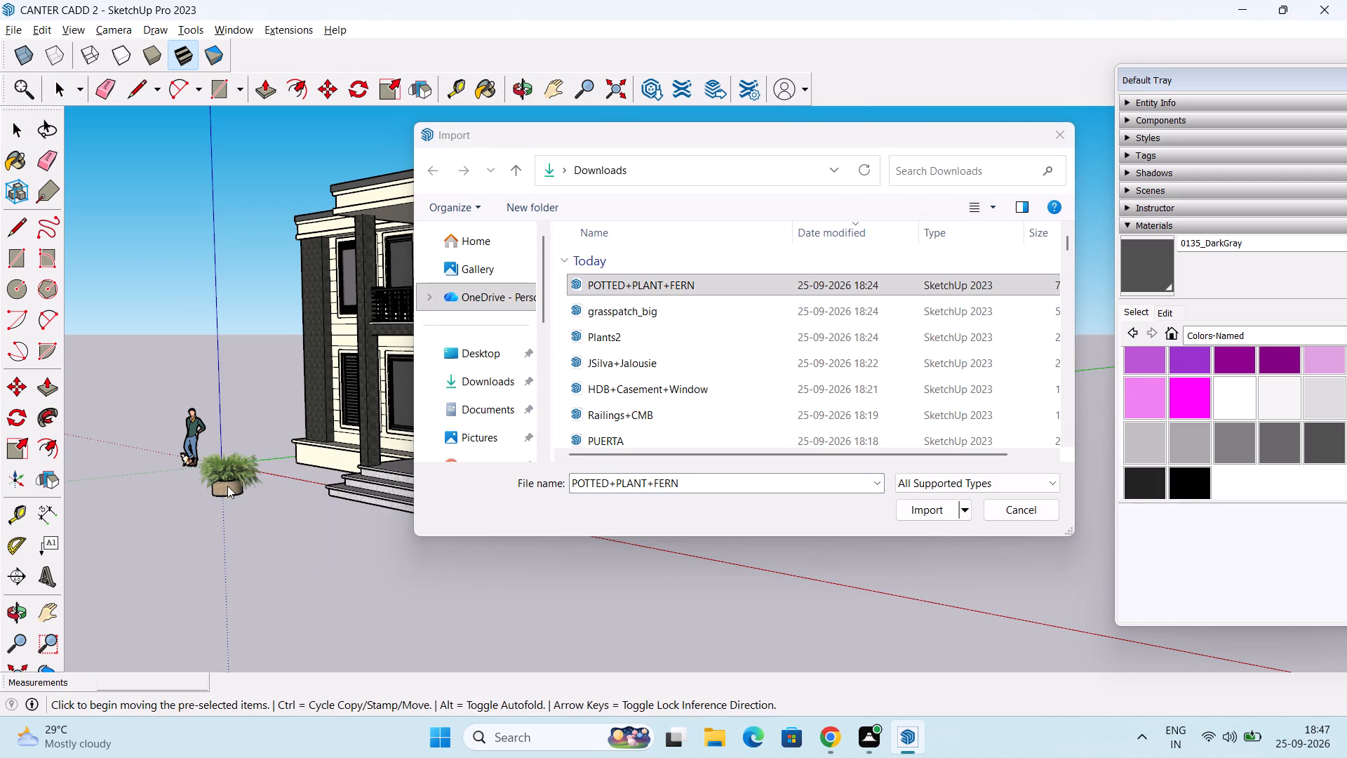
Move the potted fern about 36' 3" from beside the person figure to the ground by the house's far front corner pillar.
scroll(254, 481, up, 5)
scroll(254, 481, down, 2)
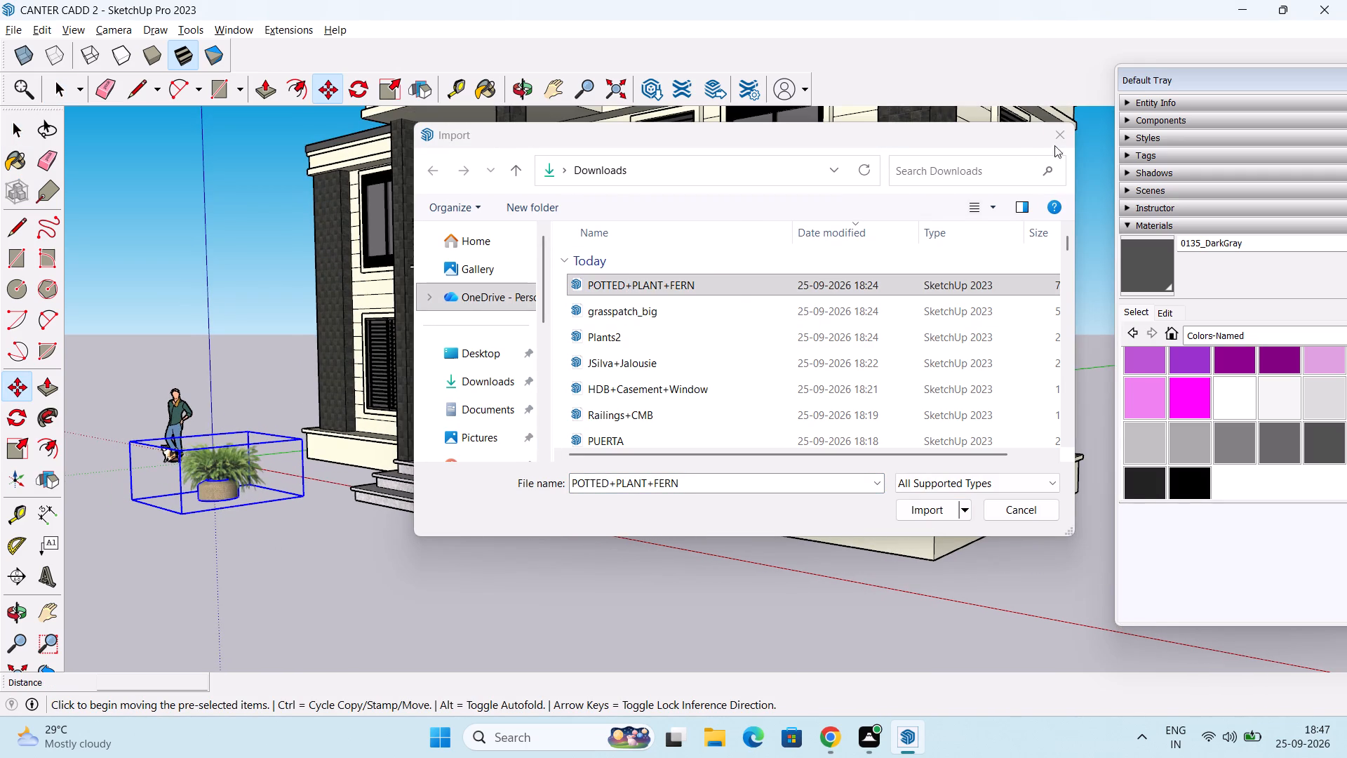
click(1060, 133)
key(m)
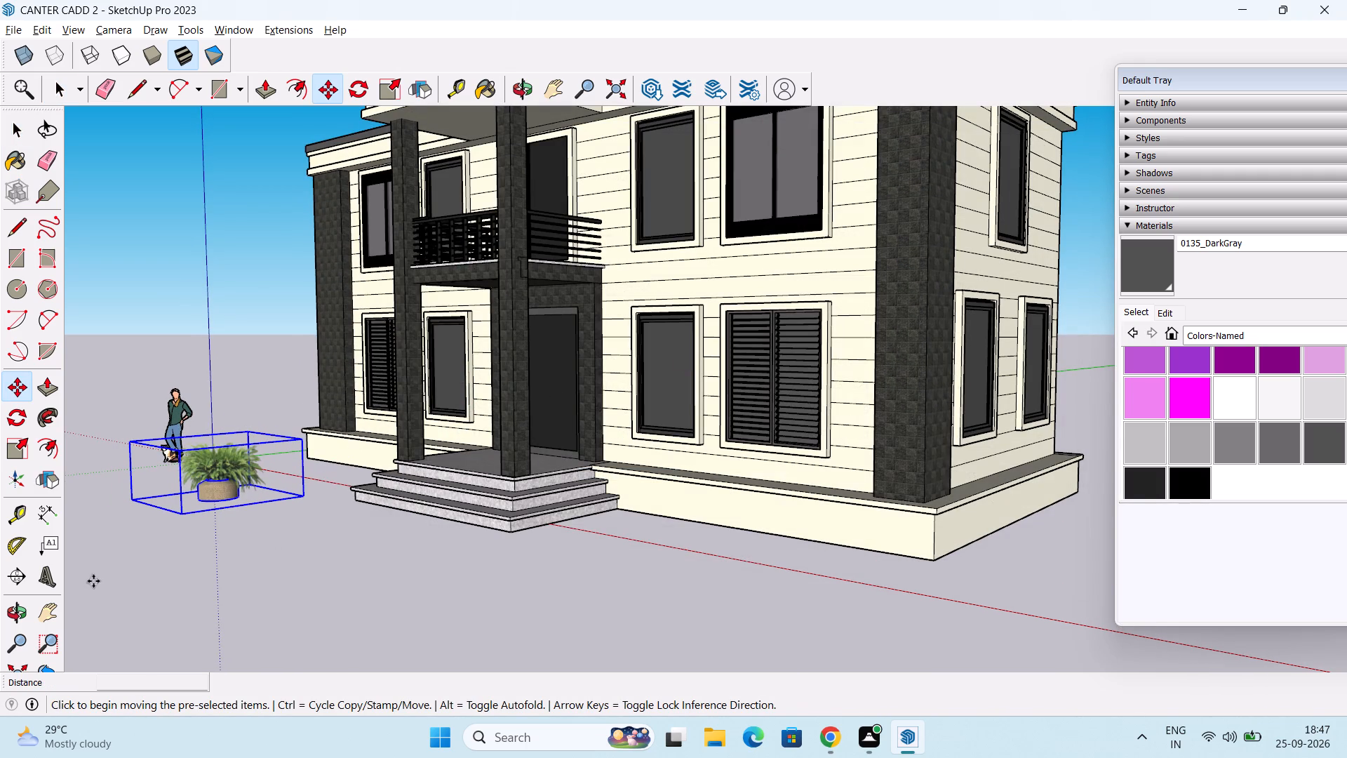
click(182, 517)
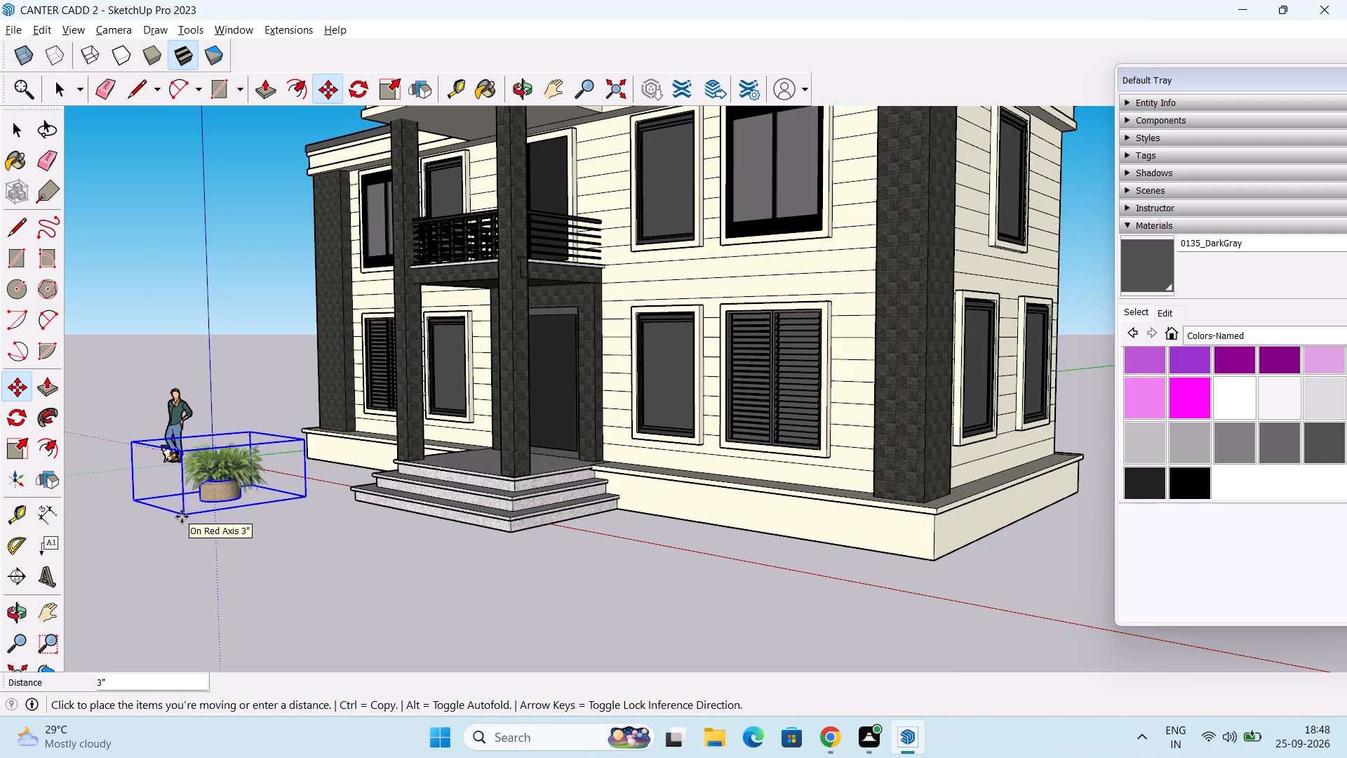
scroll(906, 597, up, 5)
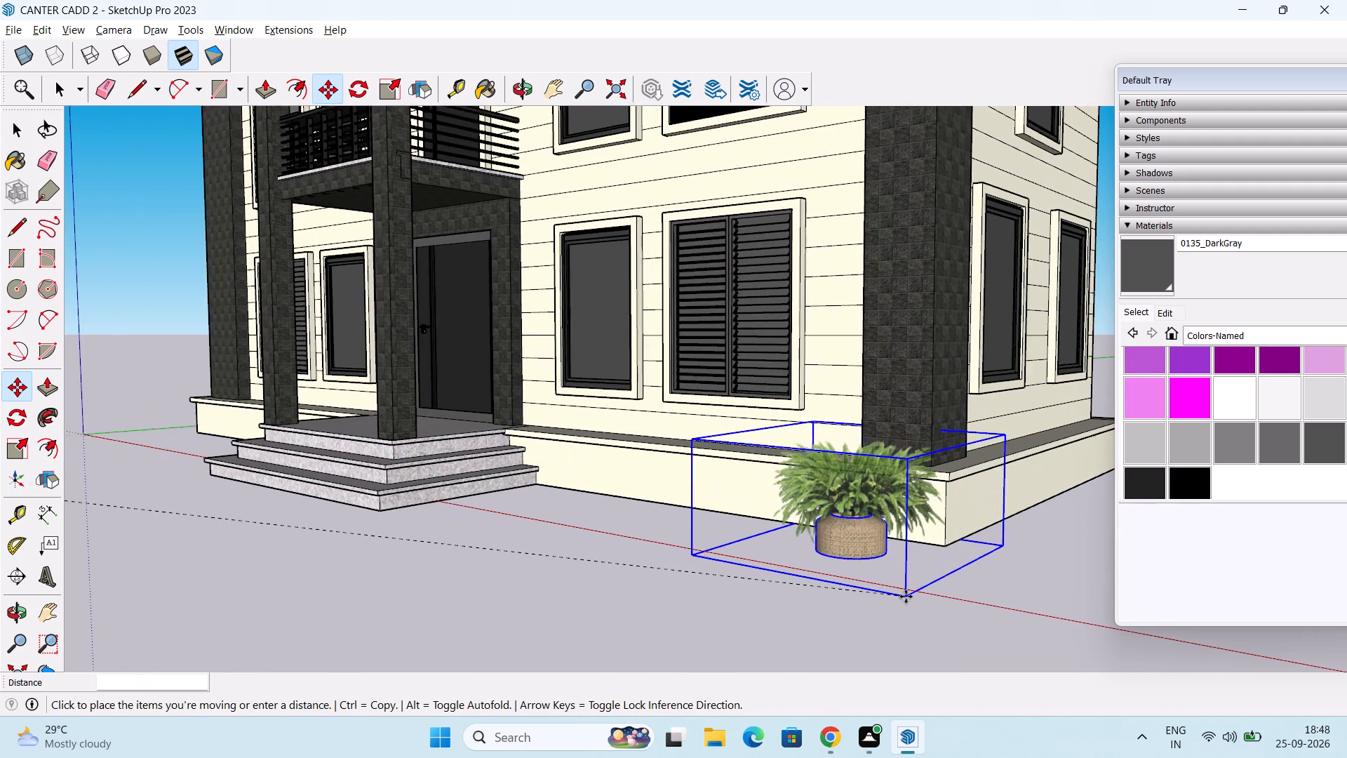
scroll(906, 597, up, 1)
middle_drag(911, 590, 933, 509)
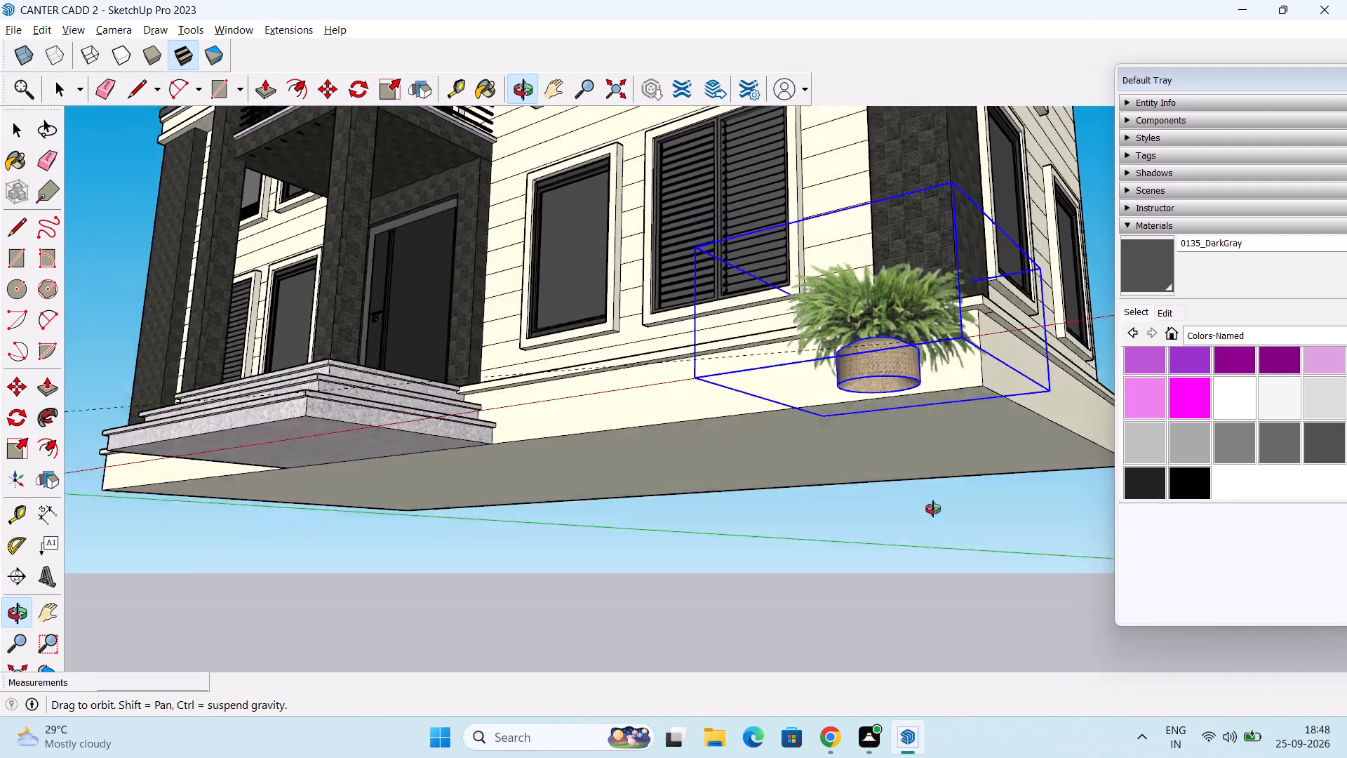
middle_drag(933, 509, 952, 610)
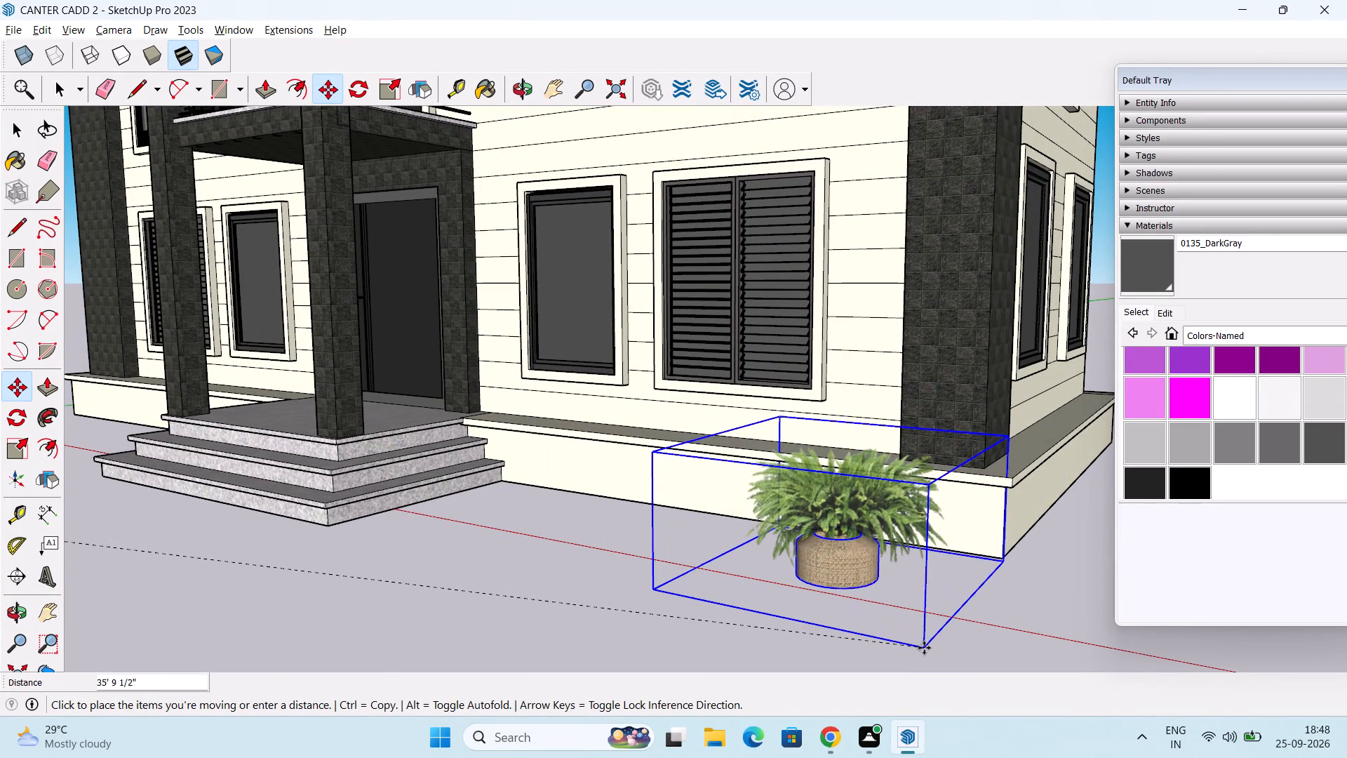
click(946, 650)
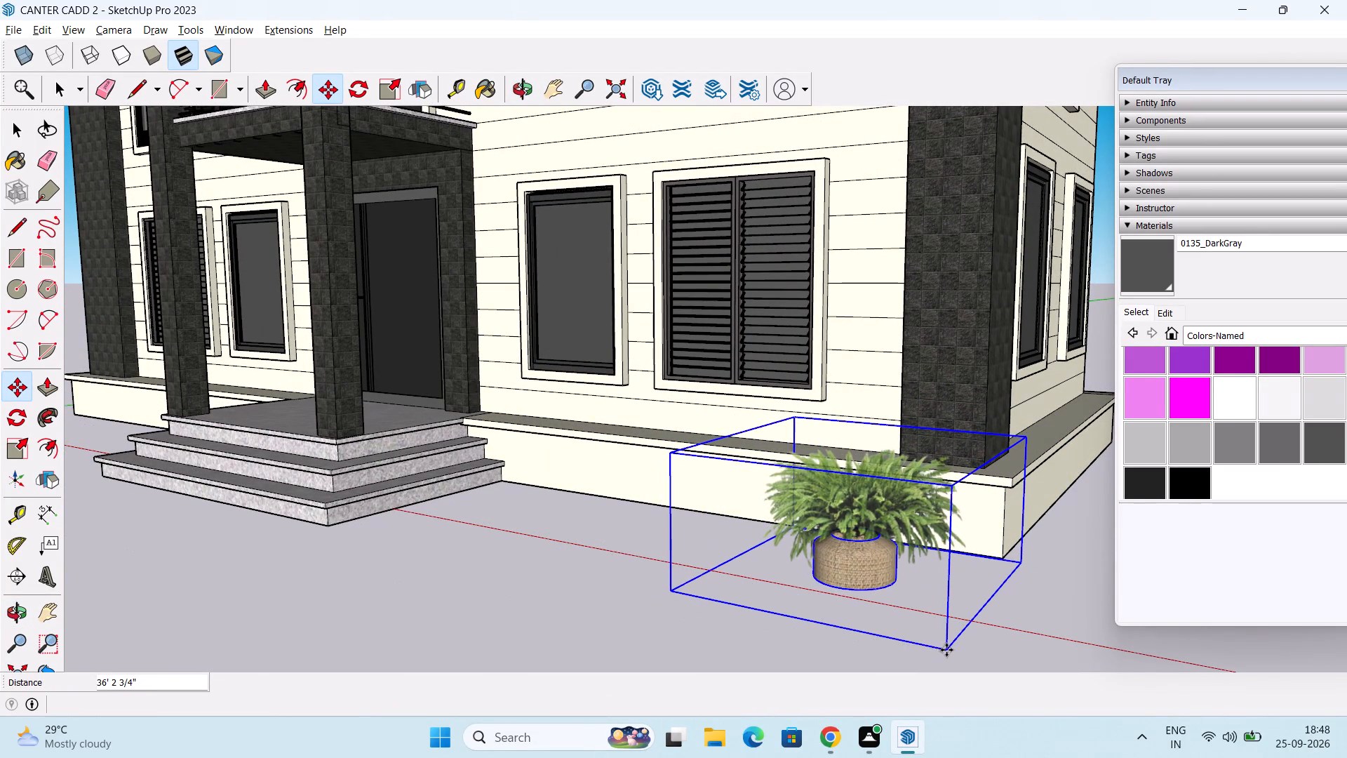
key(space)
click(610, 627)
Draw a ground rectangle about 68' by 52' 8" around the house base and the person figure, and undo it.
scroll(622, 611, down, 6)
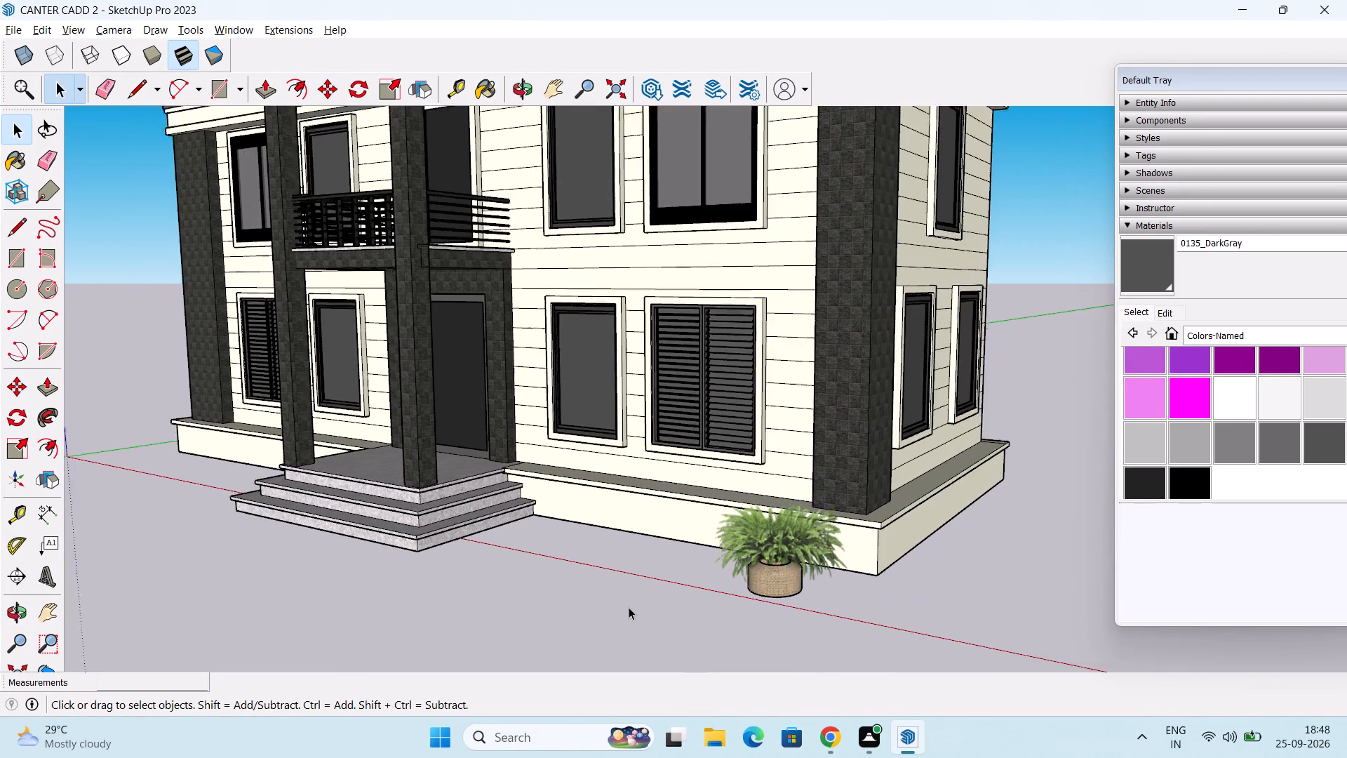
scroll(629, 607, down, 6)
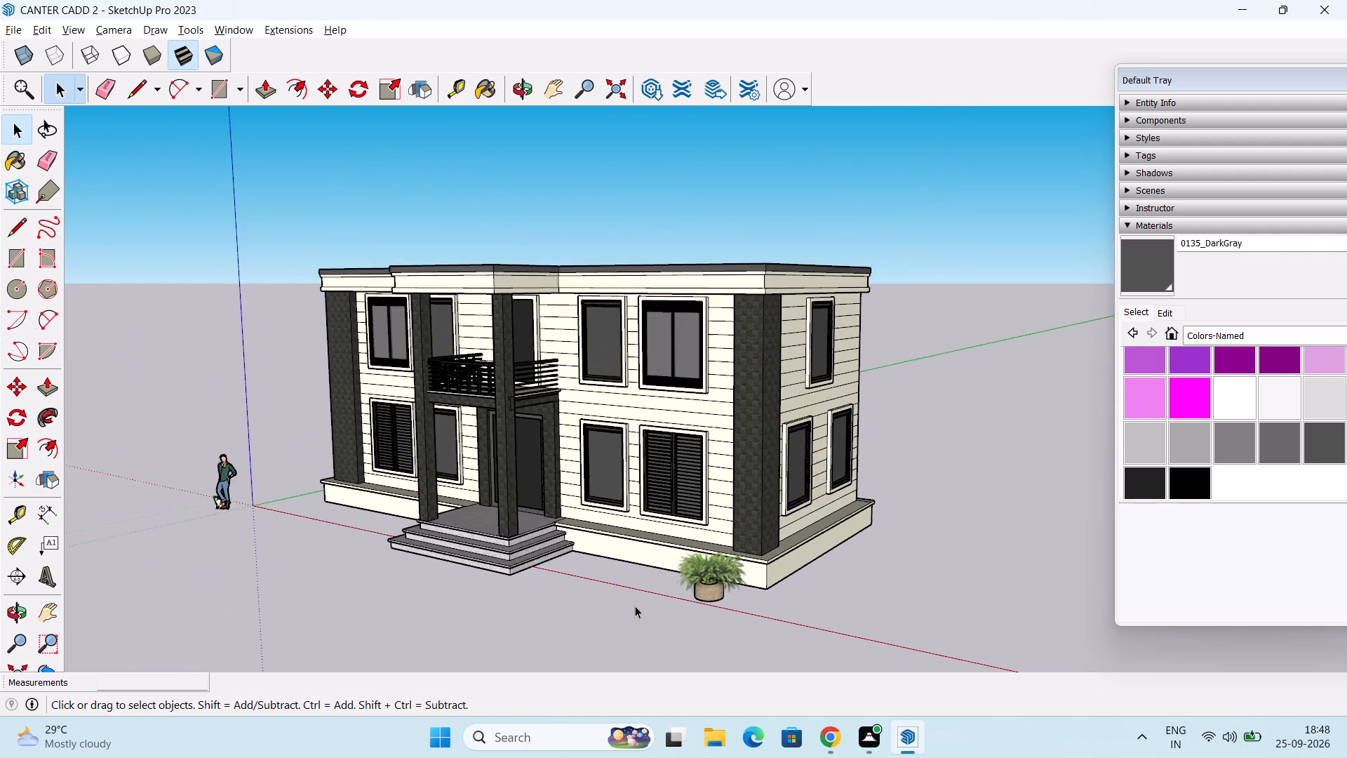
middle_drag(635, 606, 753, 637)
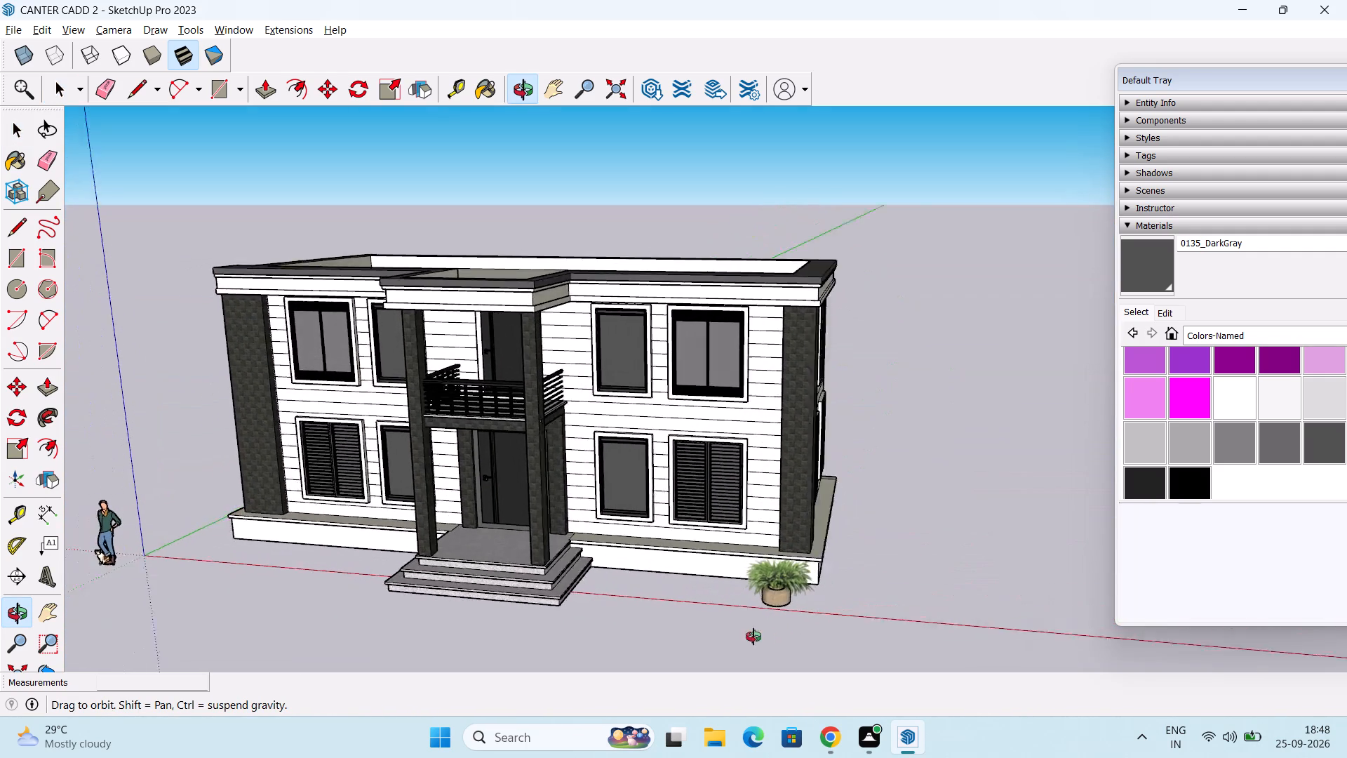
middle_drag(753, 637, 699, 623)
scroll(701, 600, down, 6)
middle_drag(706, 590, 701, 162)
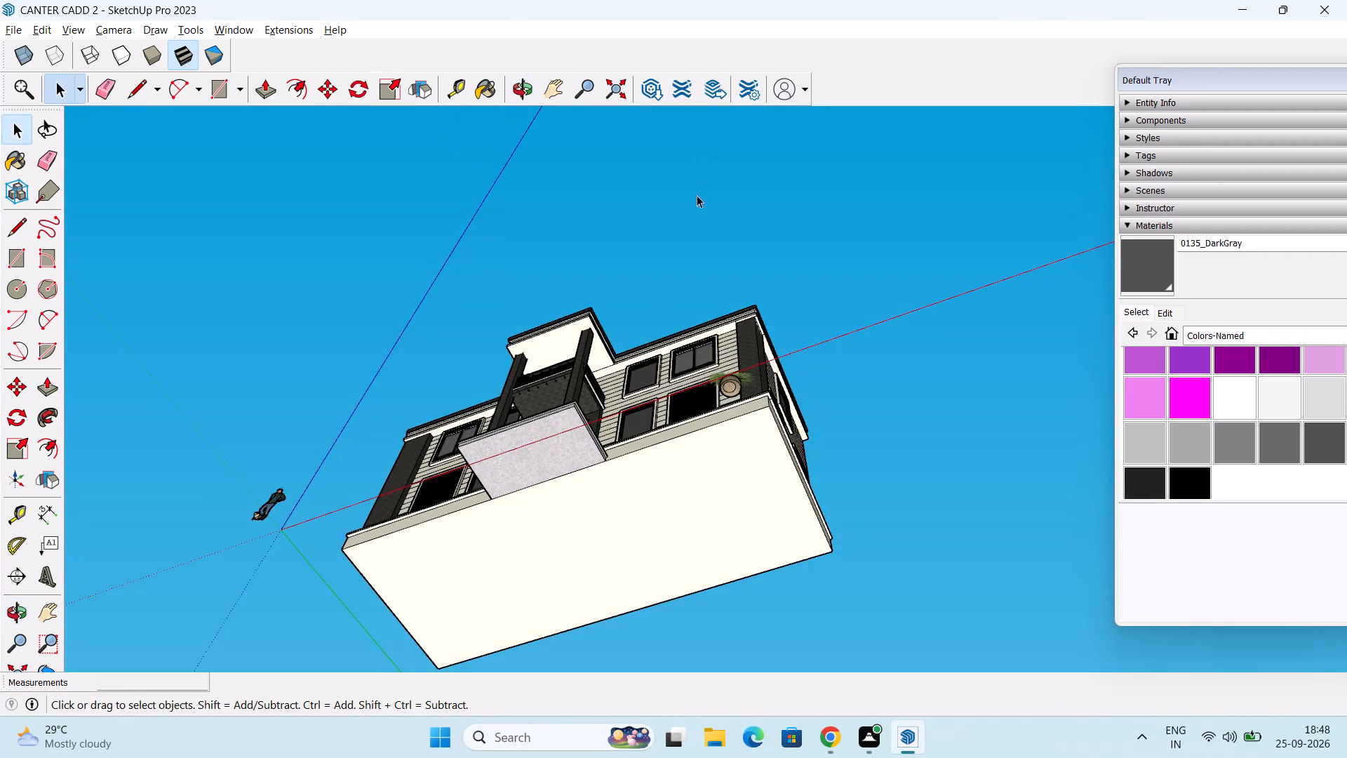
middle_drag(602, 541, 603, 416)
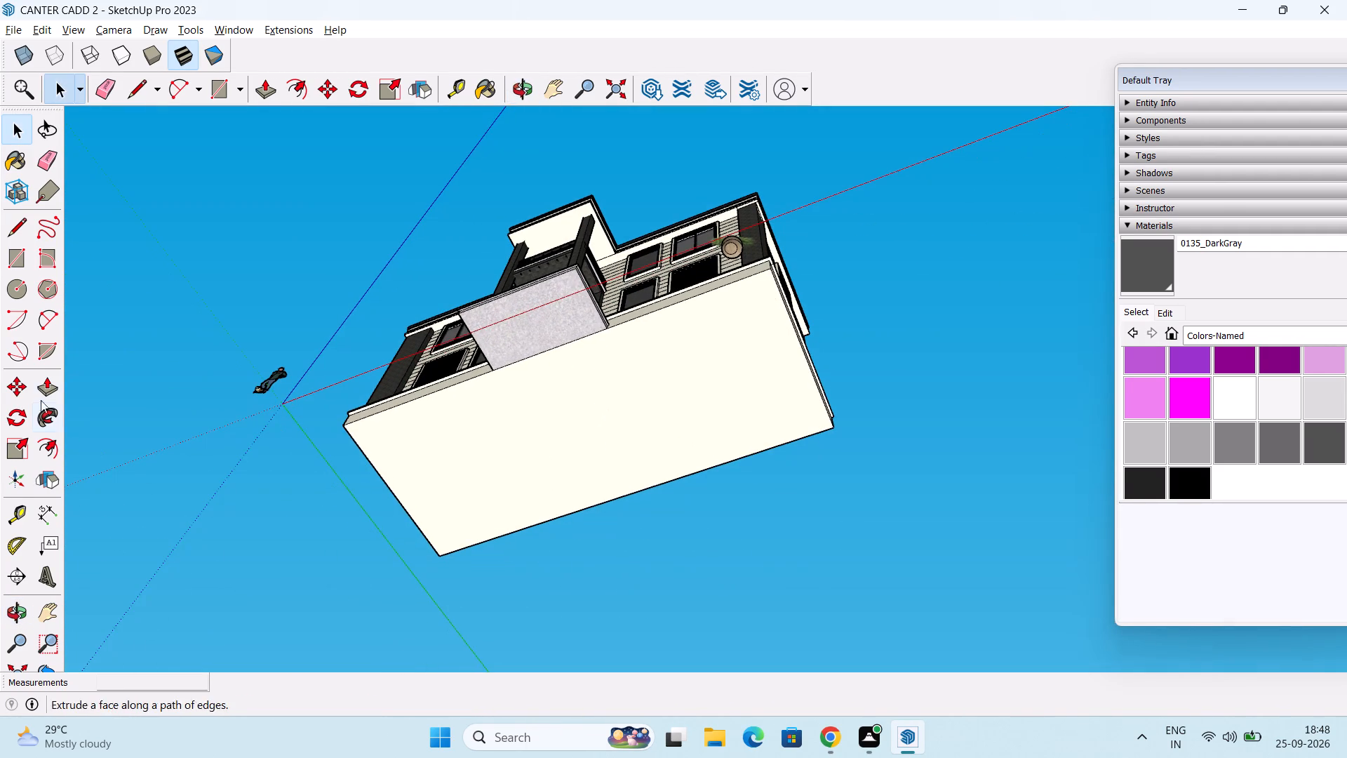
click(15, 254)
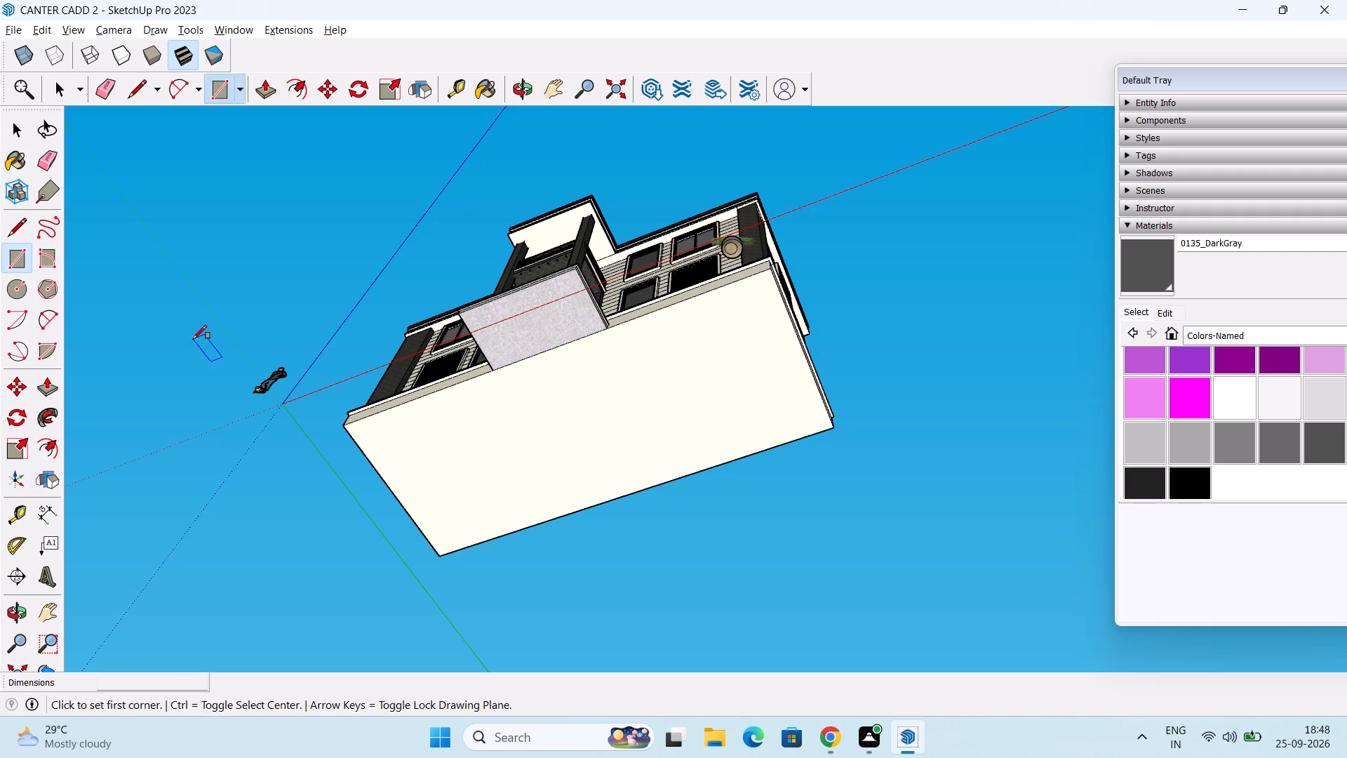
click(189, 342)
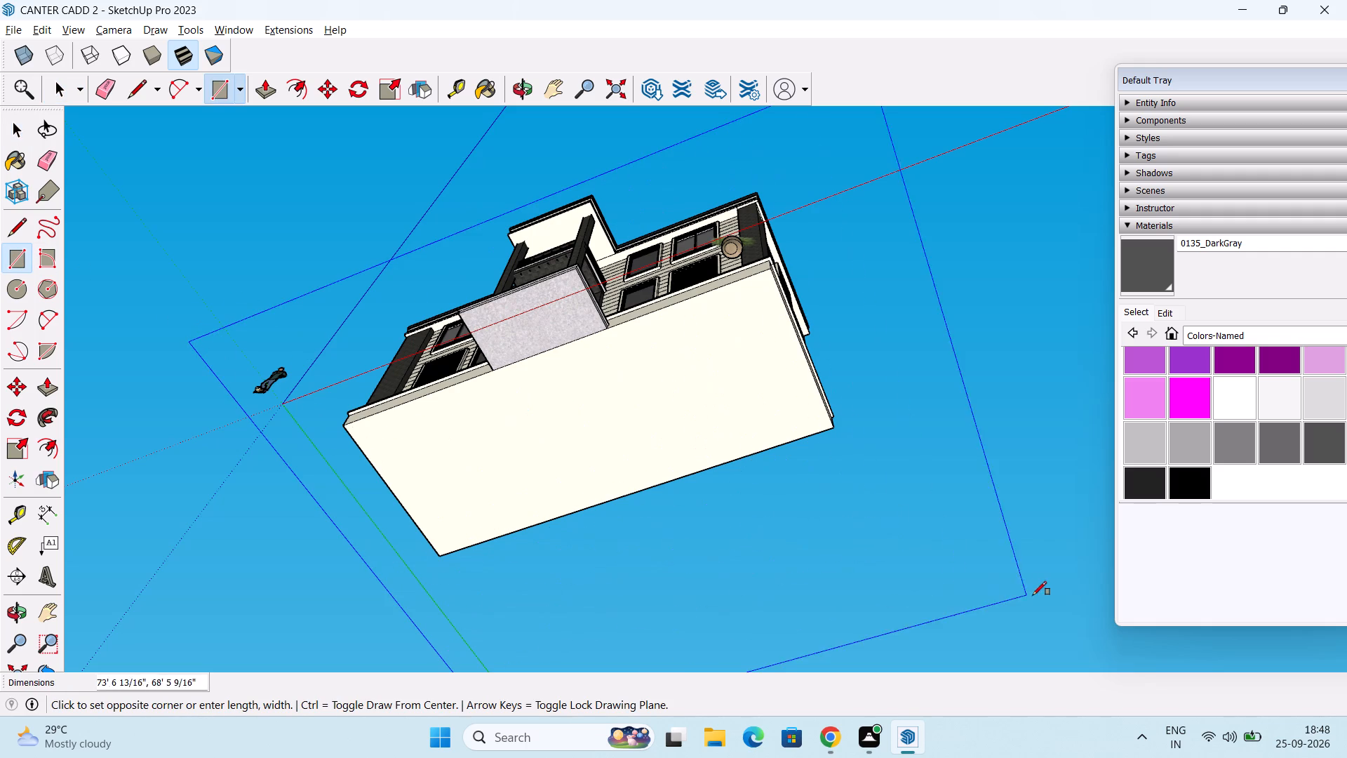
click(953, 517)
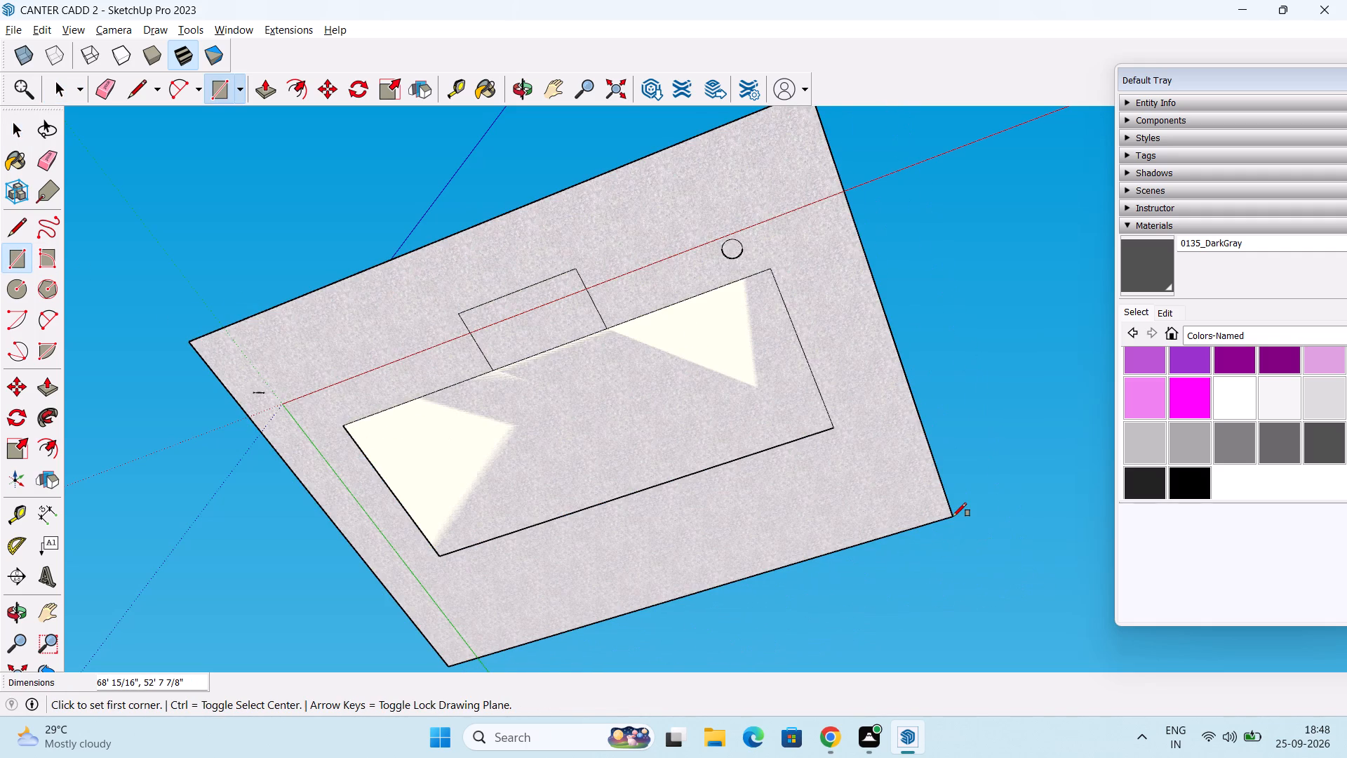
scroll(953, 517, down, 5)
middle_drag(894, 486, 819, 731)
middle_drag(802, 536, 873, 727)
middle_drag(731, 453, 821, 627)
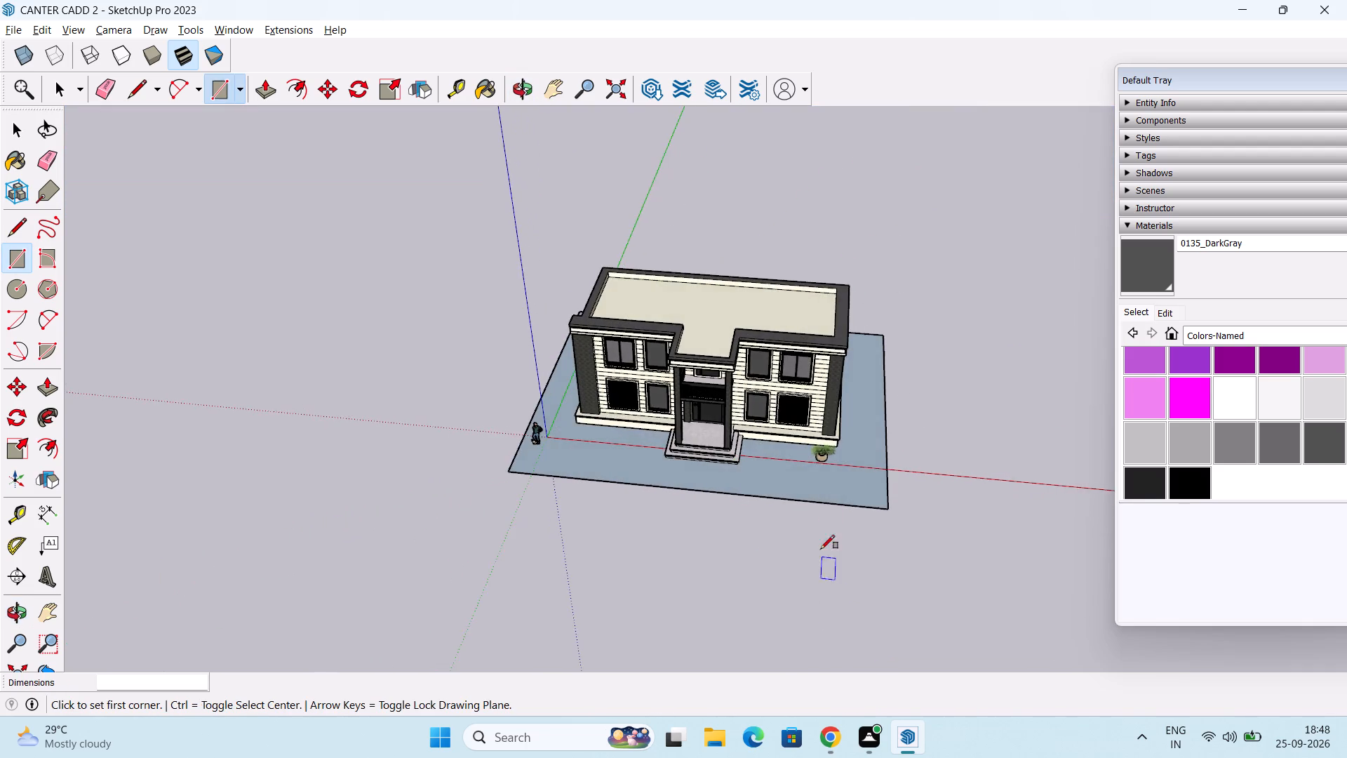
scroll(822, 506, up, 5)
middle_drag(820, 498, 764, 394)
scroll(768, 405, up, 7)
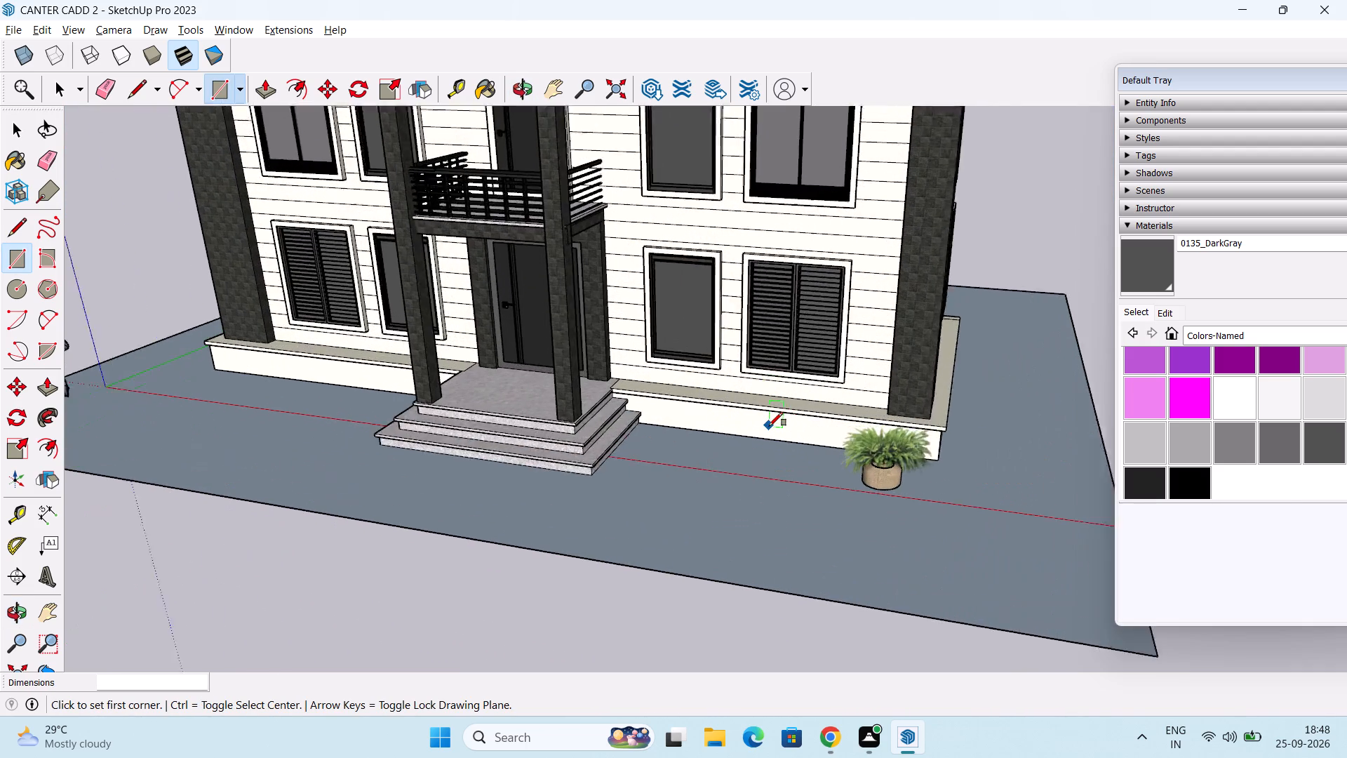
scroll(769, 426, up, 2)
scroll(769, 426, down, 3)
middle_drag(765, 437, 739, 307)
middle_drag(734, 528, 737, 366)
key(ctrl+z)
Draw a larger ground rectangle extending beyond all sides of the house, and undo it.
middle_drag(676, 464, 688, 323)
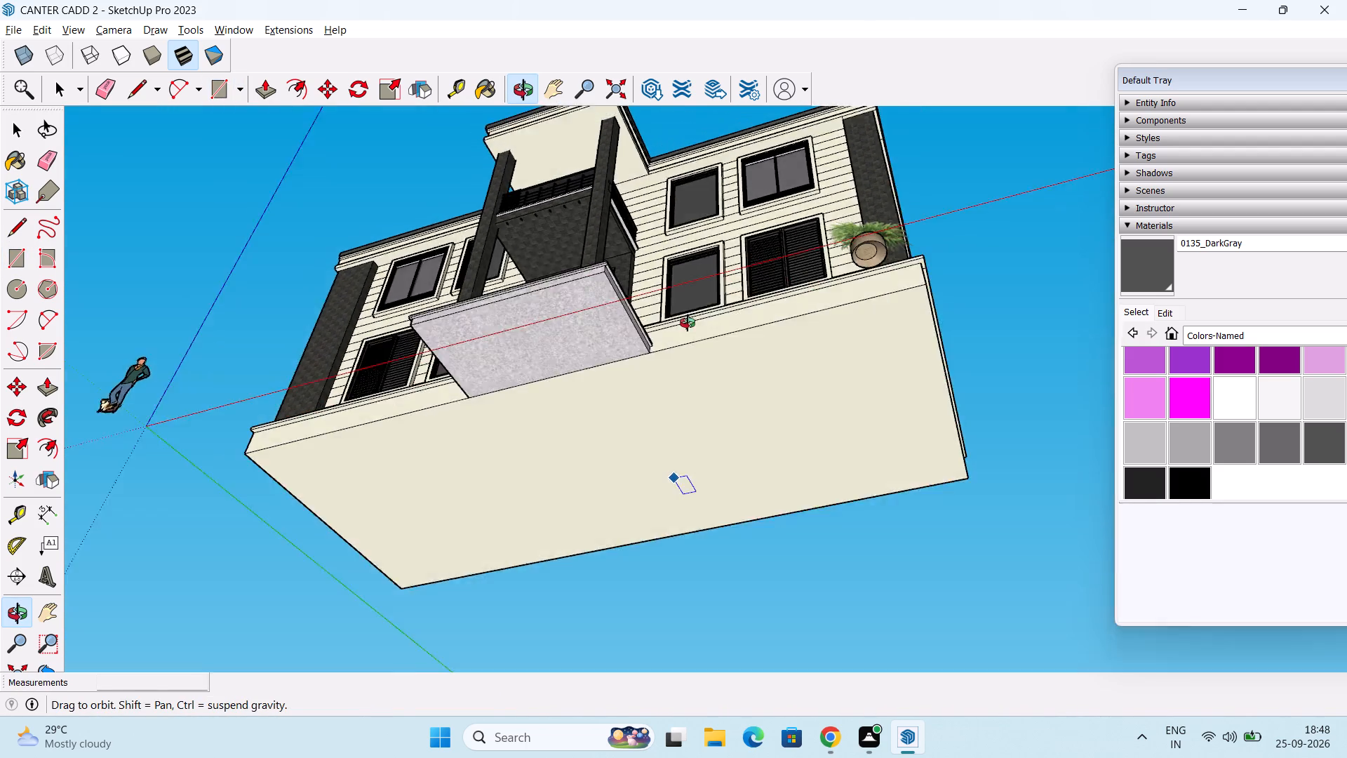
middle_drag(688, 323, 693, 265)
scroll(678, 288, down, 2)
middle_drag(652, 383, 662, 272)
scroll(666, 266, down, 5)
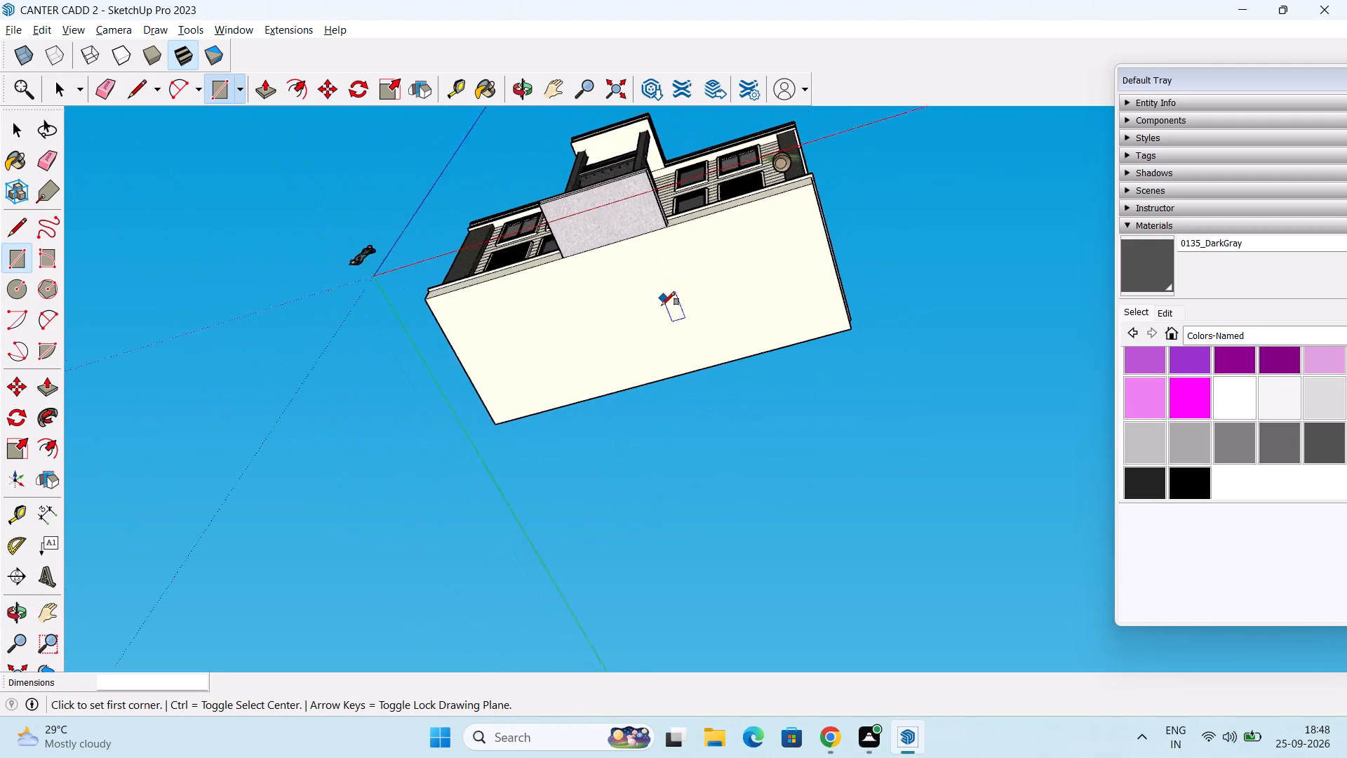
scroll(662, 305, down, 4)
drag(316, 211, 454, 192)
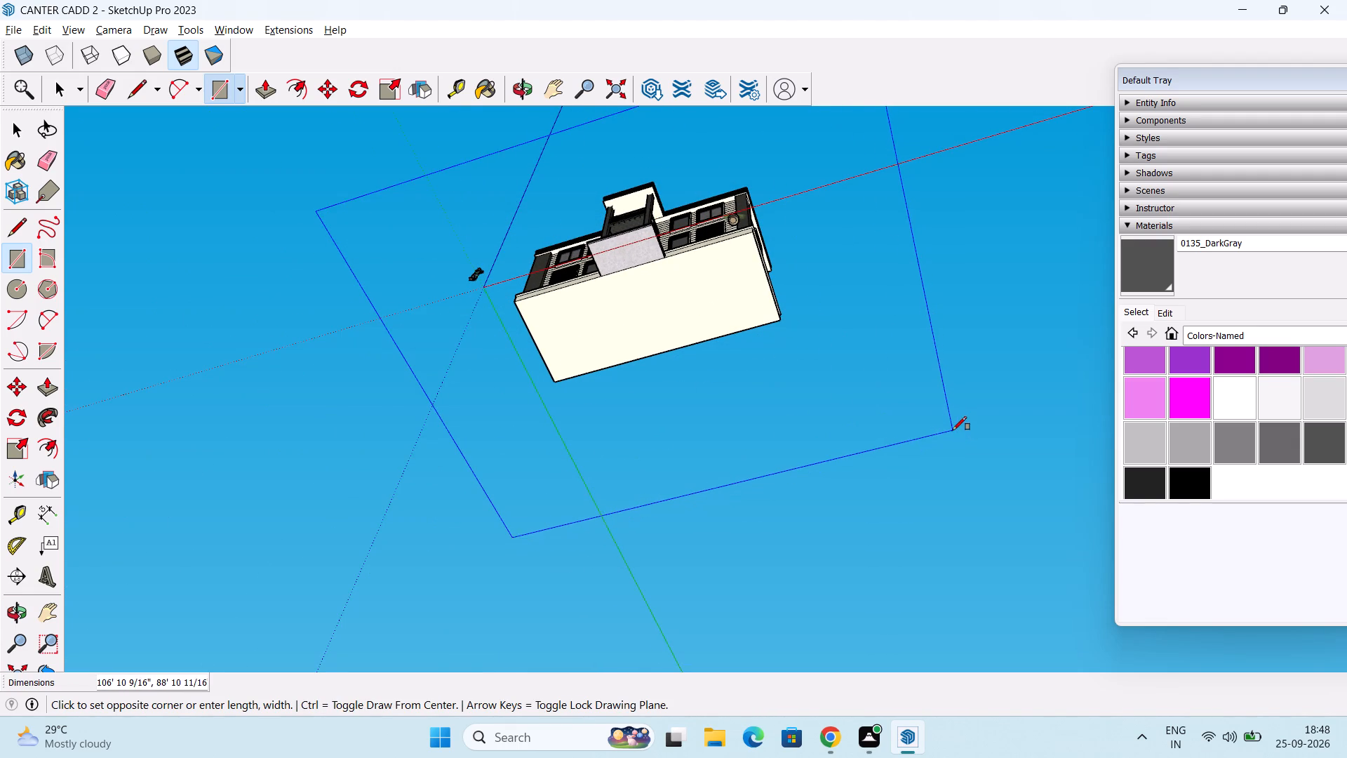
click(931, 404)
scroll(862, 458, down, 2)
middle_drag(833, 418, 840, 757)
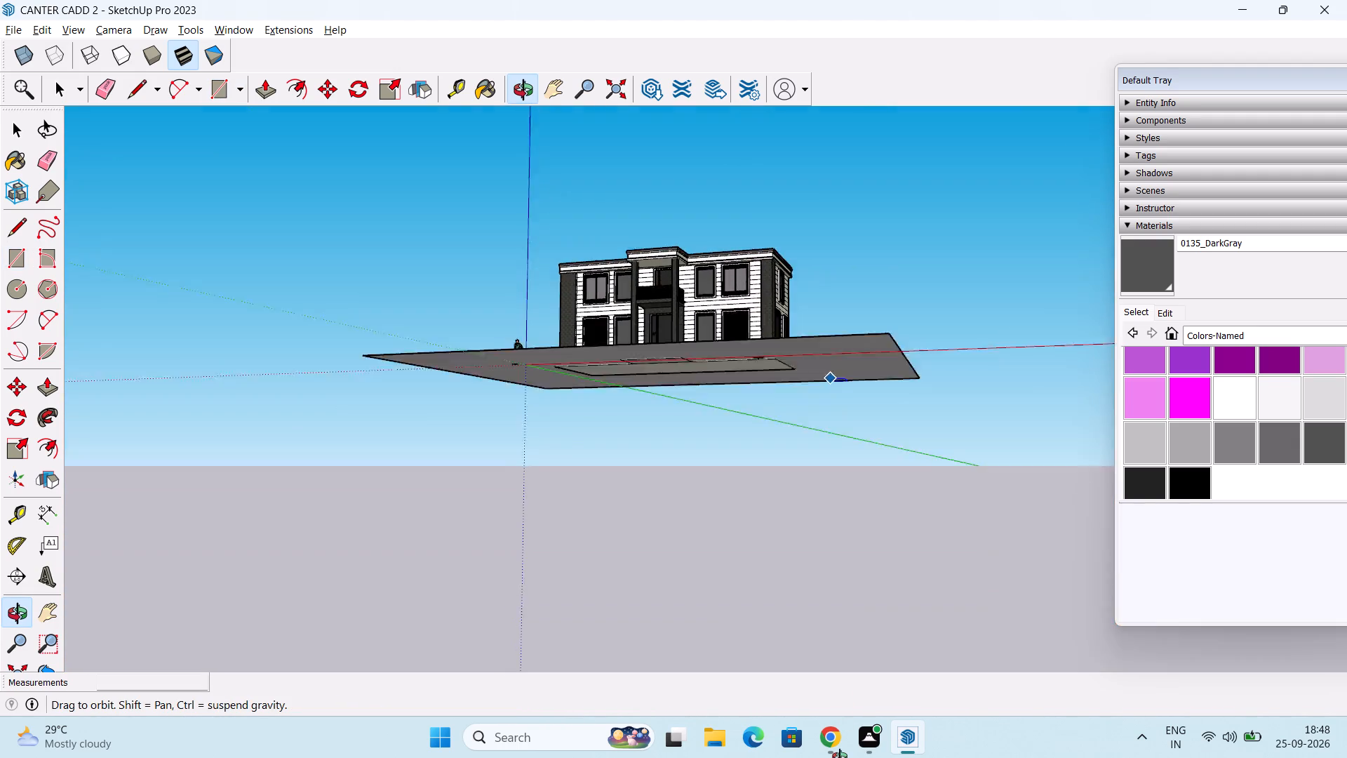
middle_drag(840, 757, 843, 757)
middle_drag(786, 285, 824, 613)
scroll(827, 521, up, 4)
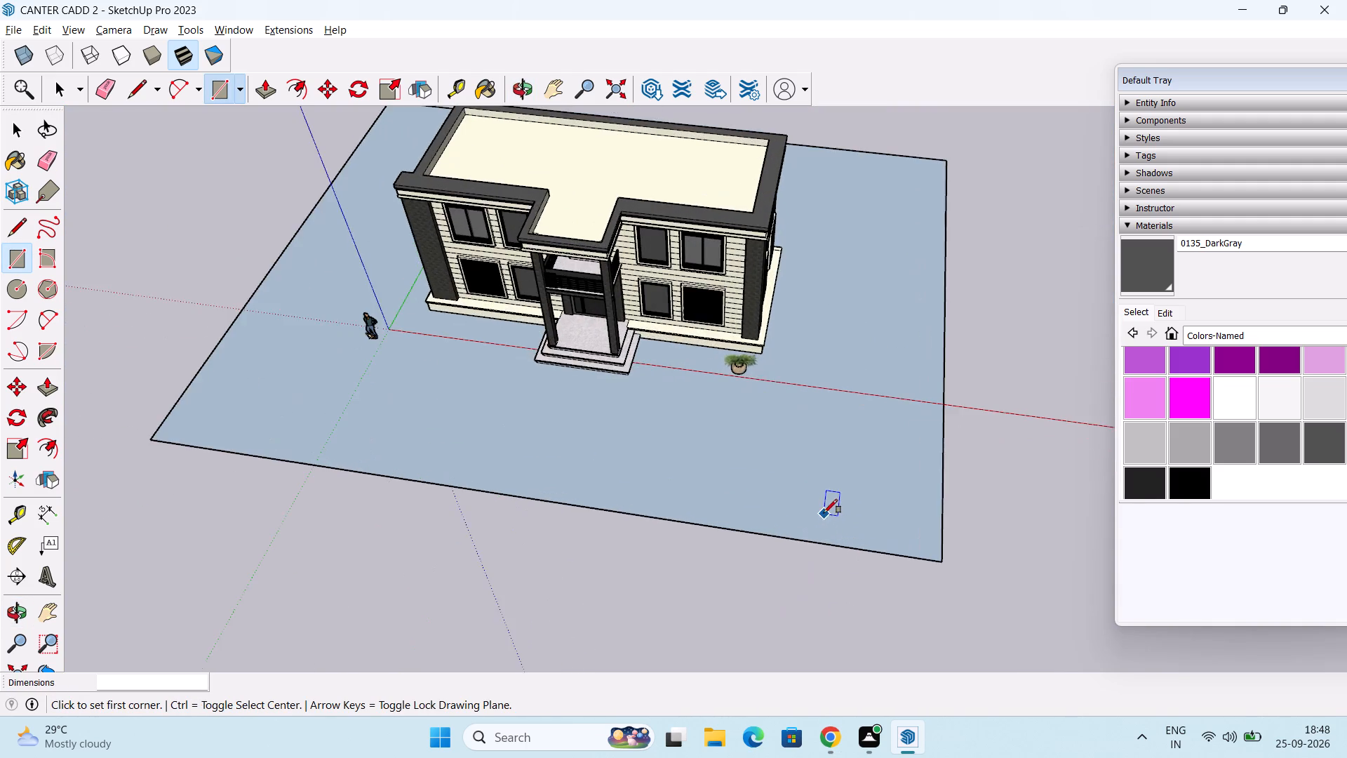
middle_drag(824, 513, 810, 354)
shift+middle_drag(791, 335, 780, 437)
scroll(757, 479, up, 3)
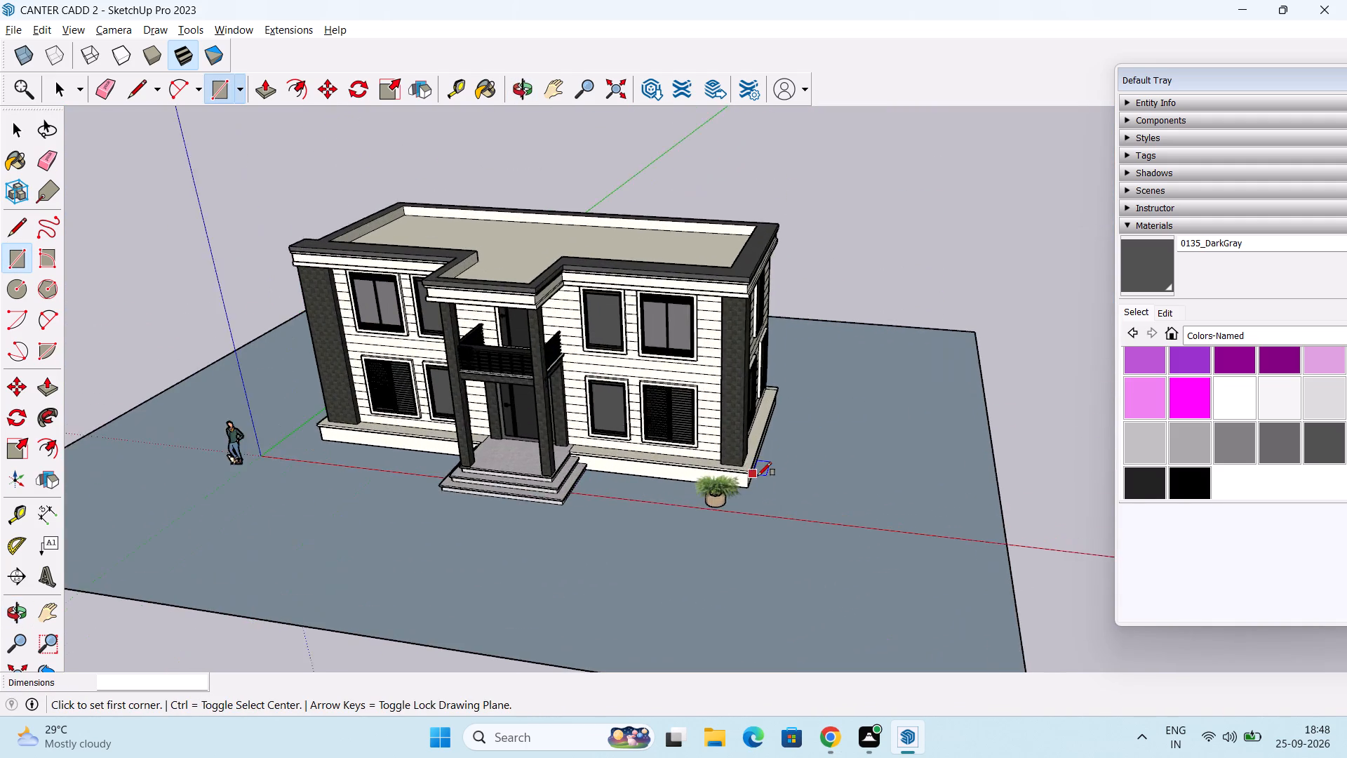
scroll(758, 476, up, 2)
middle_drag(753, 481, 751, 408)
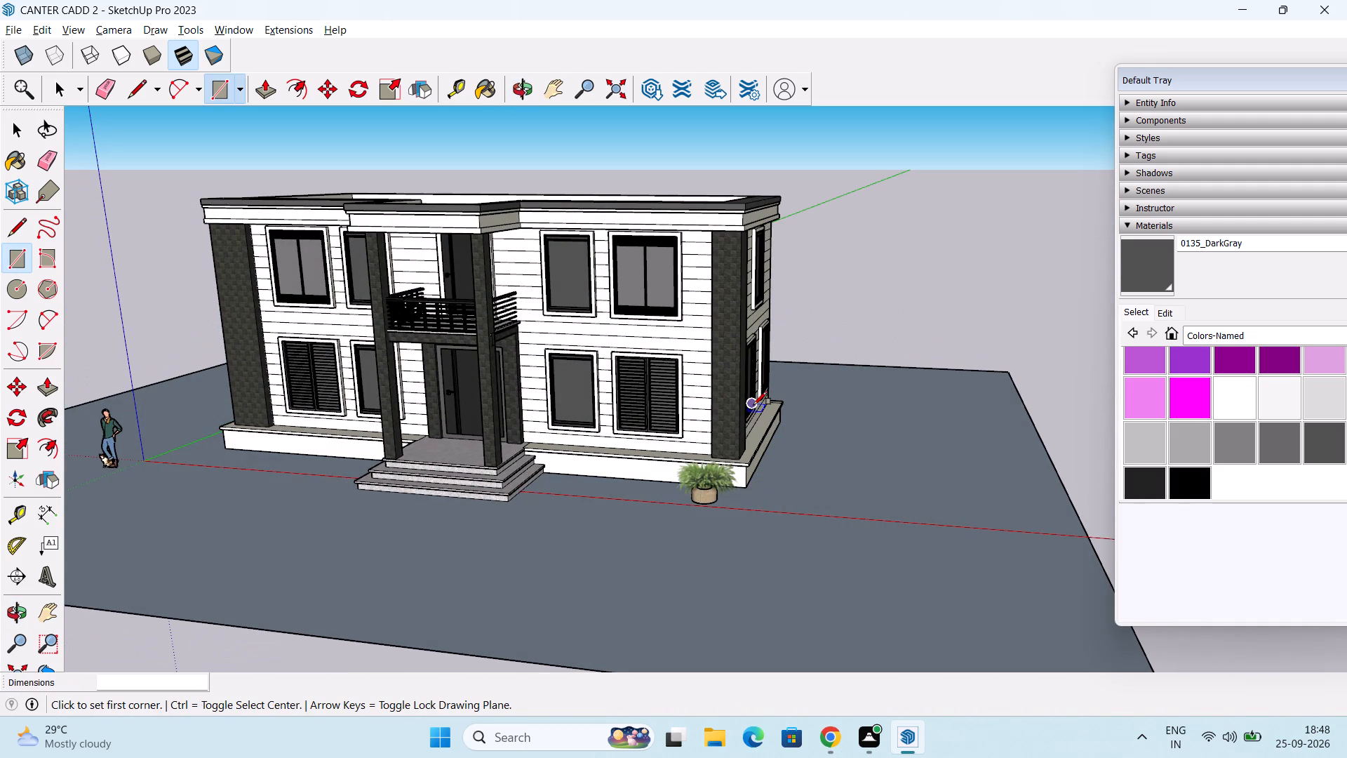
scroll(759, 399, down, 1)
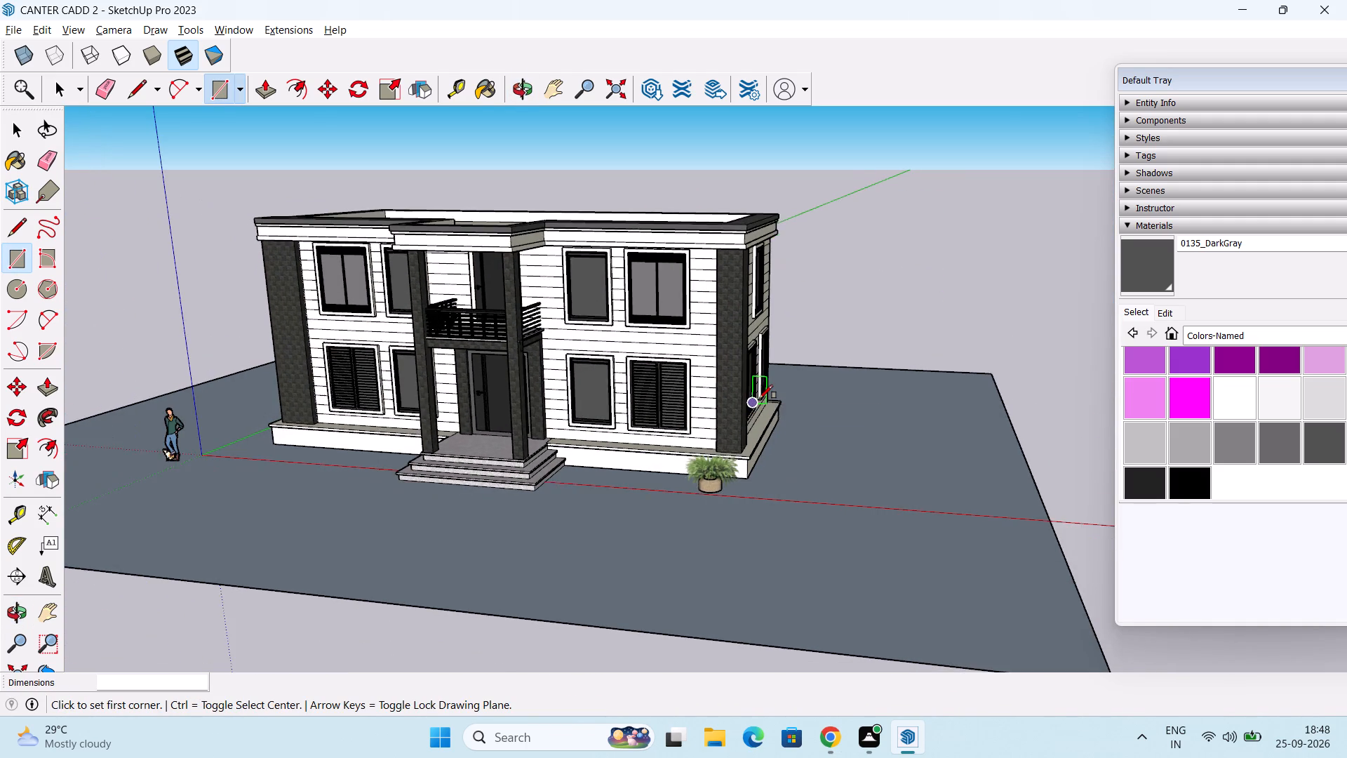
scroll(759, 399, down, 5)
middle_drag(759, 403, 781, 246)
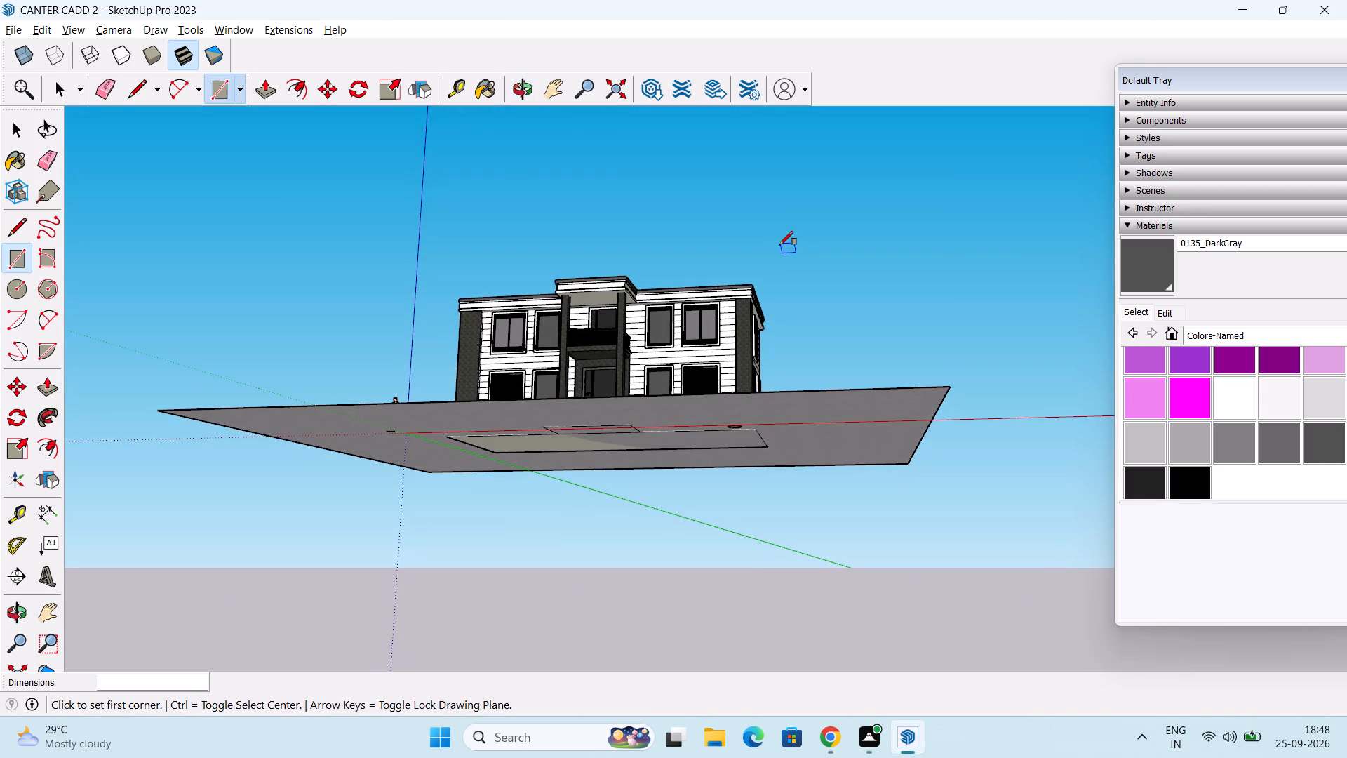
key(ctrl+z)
Draw a large rectangular ground plane under the house, enclosing the person figure and extending well out in front of the entrance steps.
middle_drag(690, 413, 709, 187)
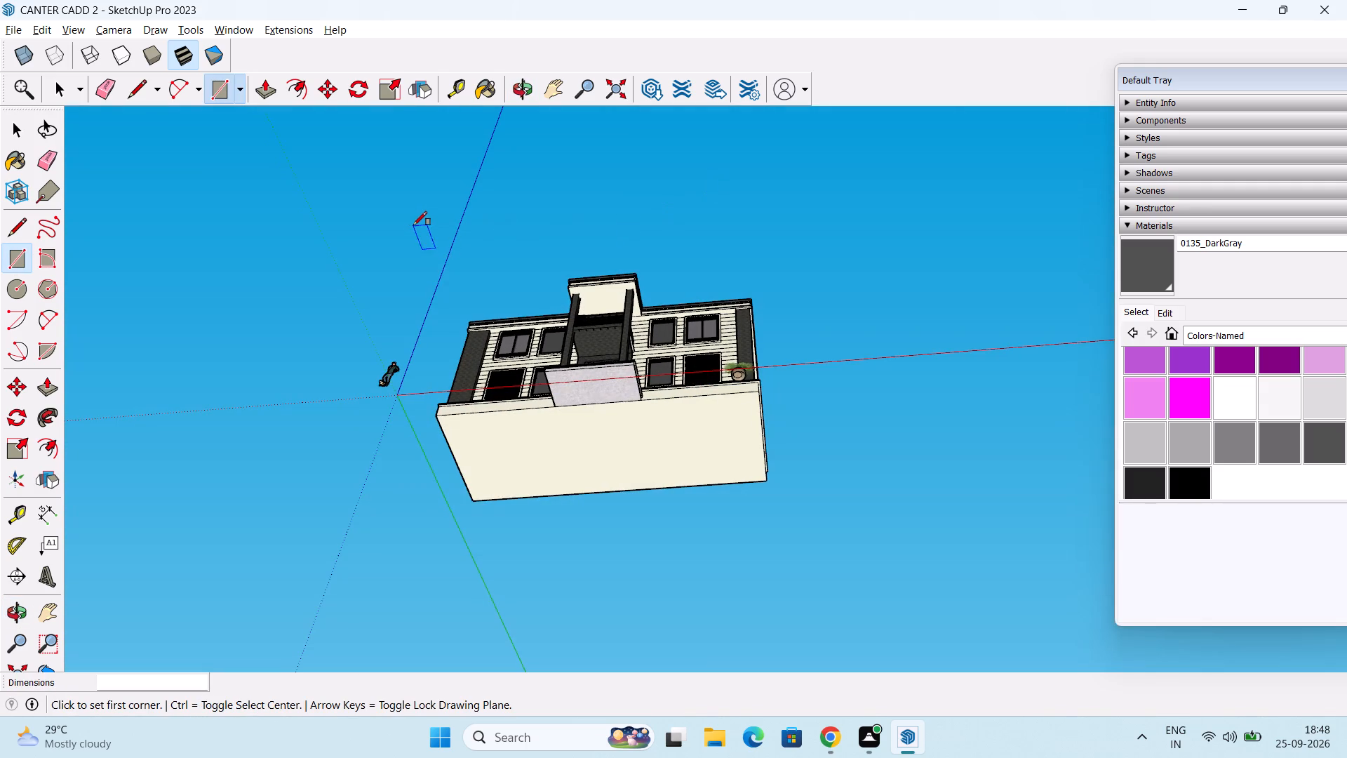
shift+middle_drag(434, 223, 456, 279)
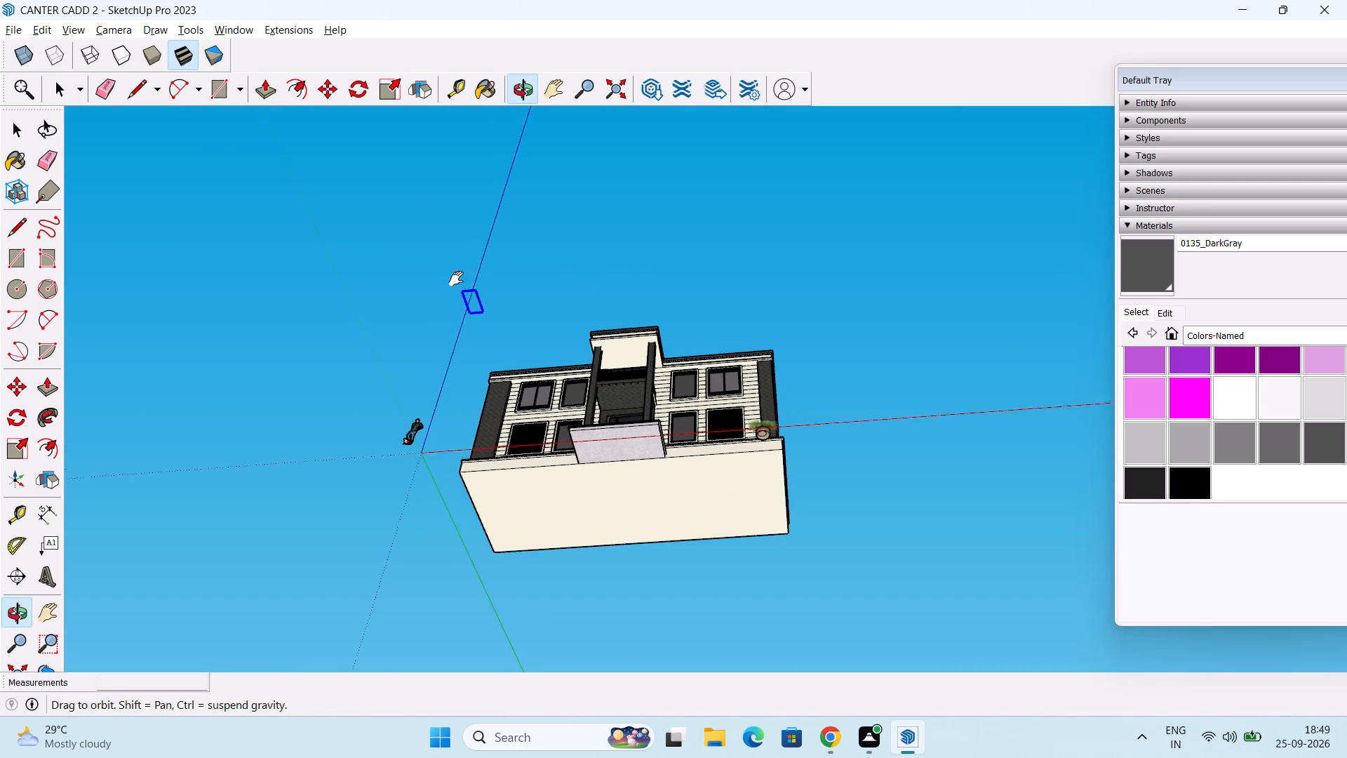
shift+middle_drag(456, 279, 464, 321)
drag(304, 203, 485, 236)
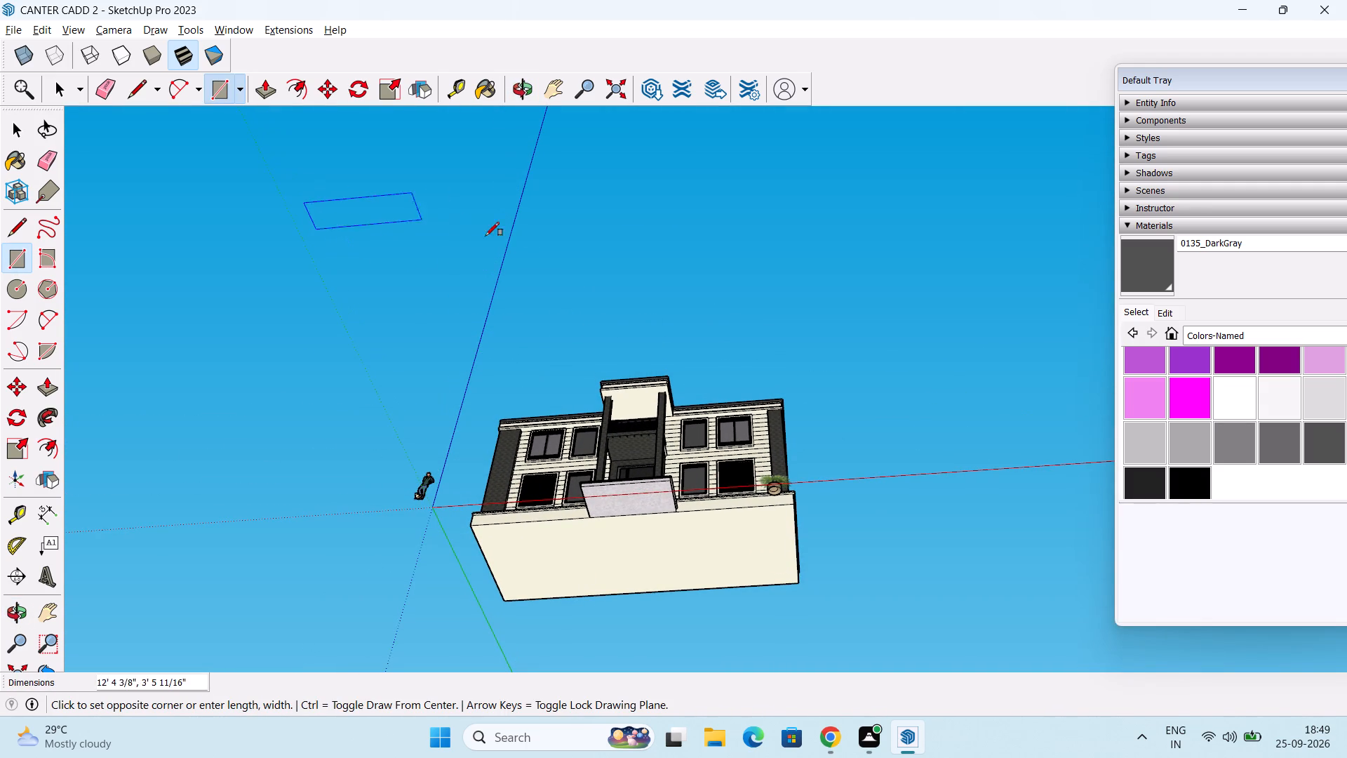
drag(485, 236, 911, 641)
key(Escape)
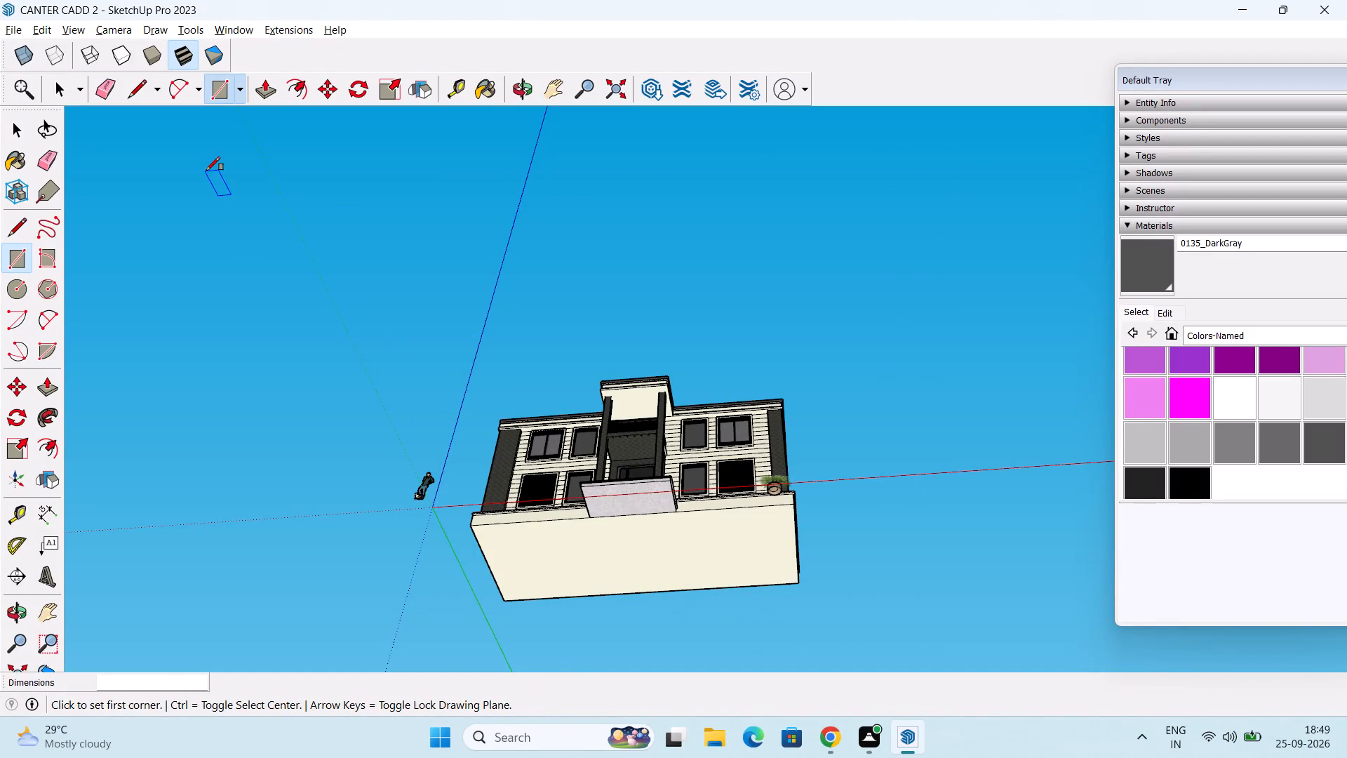
drag(206, 171, 970, 642)
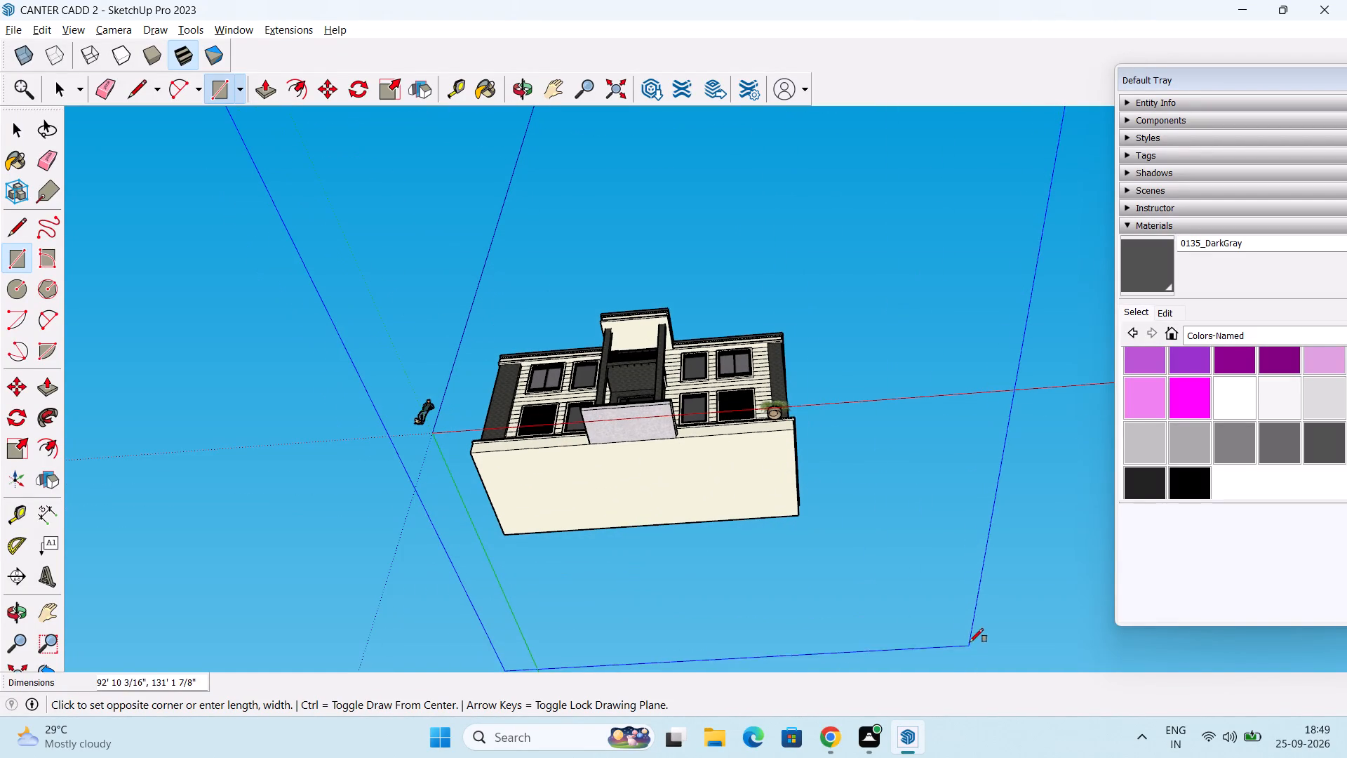
drag(970, 642, 920, 583)
scroll(919, 568, down, 7)
middle_drag(866, 494, 860, 513)
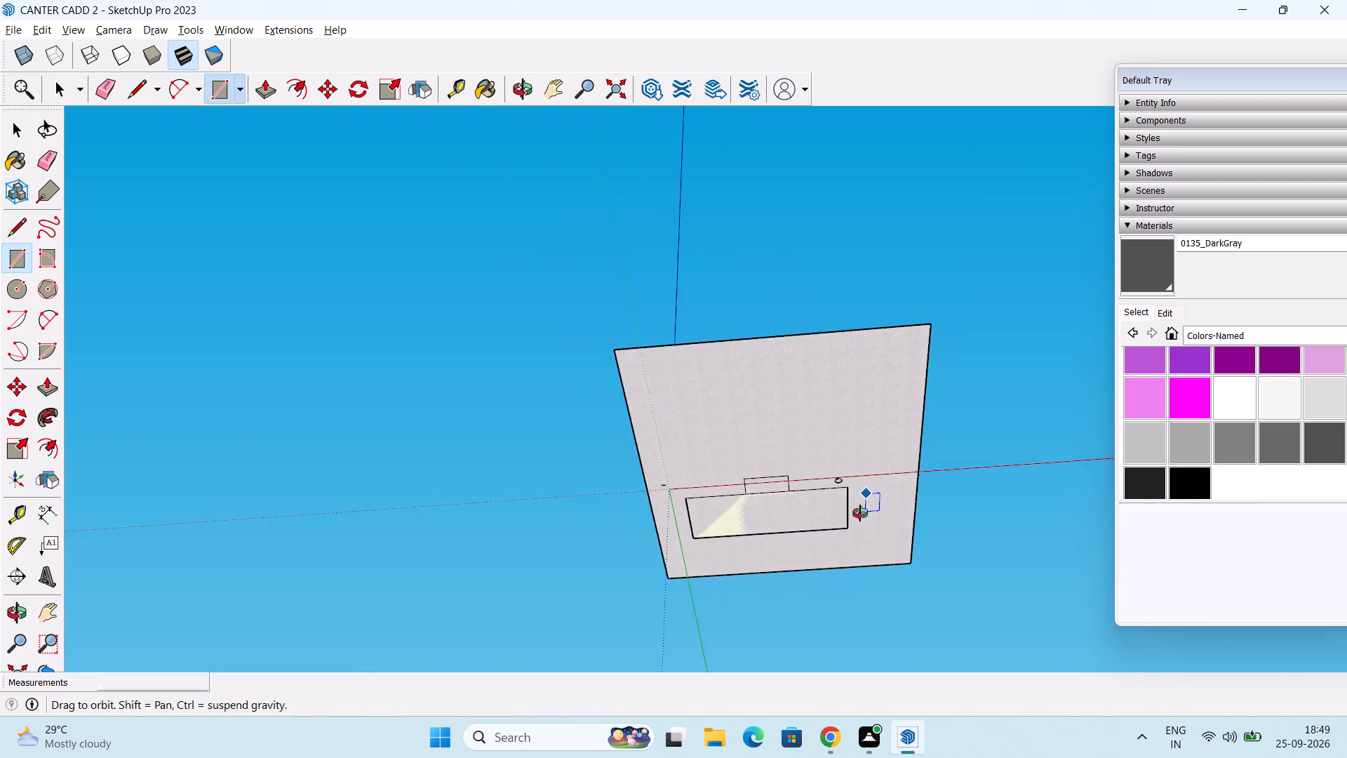
middle_drag(860, 513, 712, 757)
middle_drag(890, 311, 891, 480)
scroll(877, 498, up, 4)
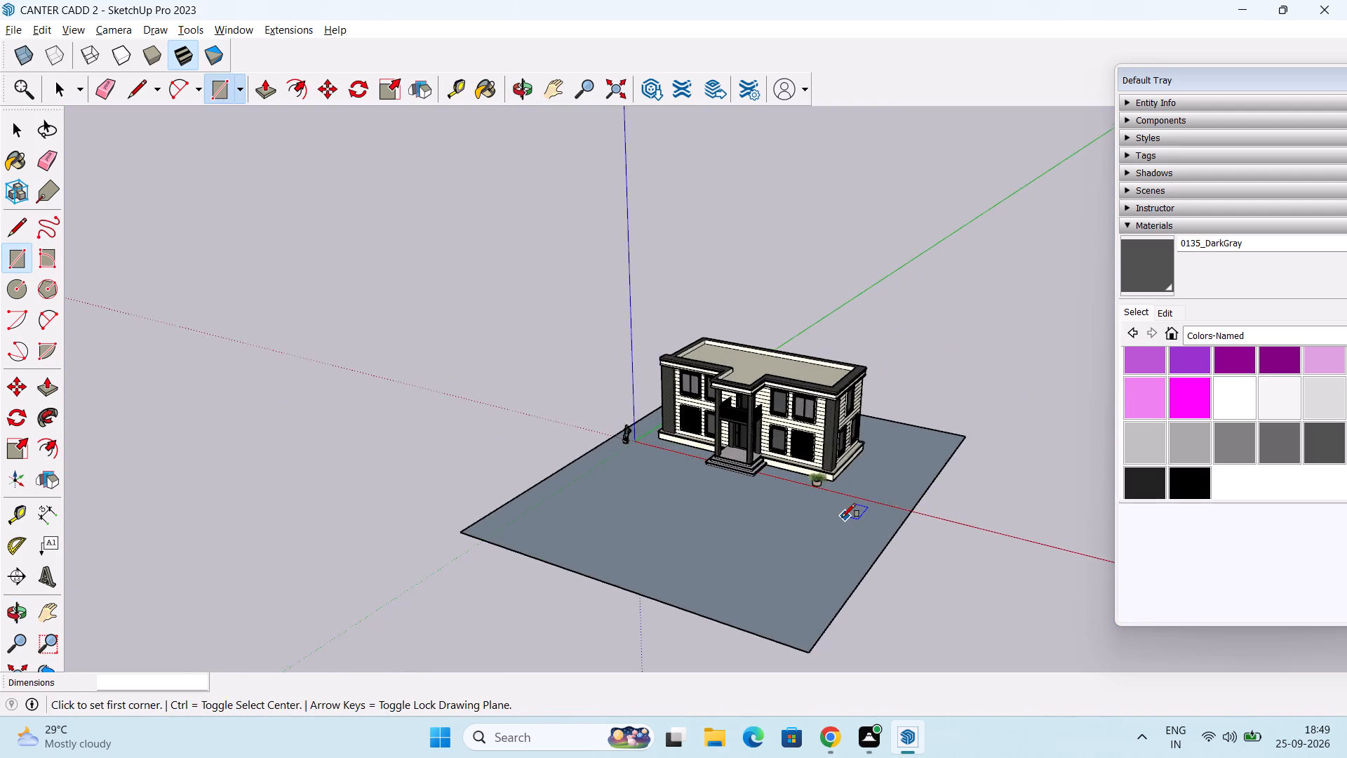
scroll(842, 517, up, 5)
middle_drag(833, 521, 845, 470)
scroll(839, 473, up, 6)
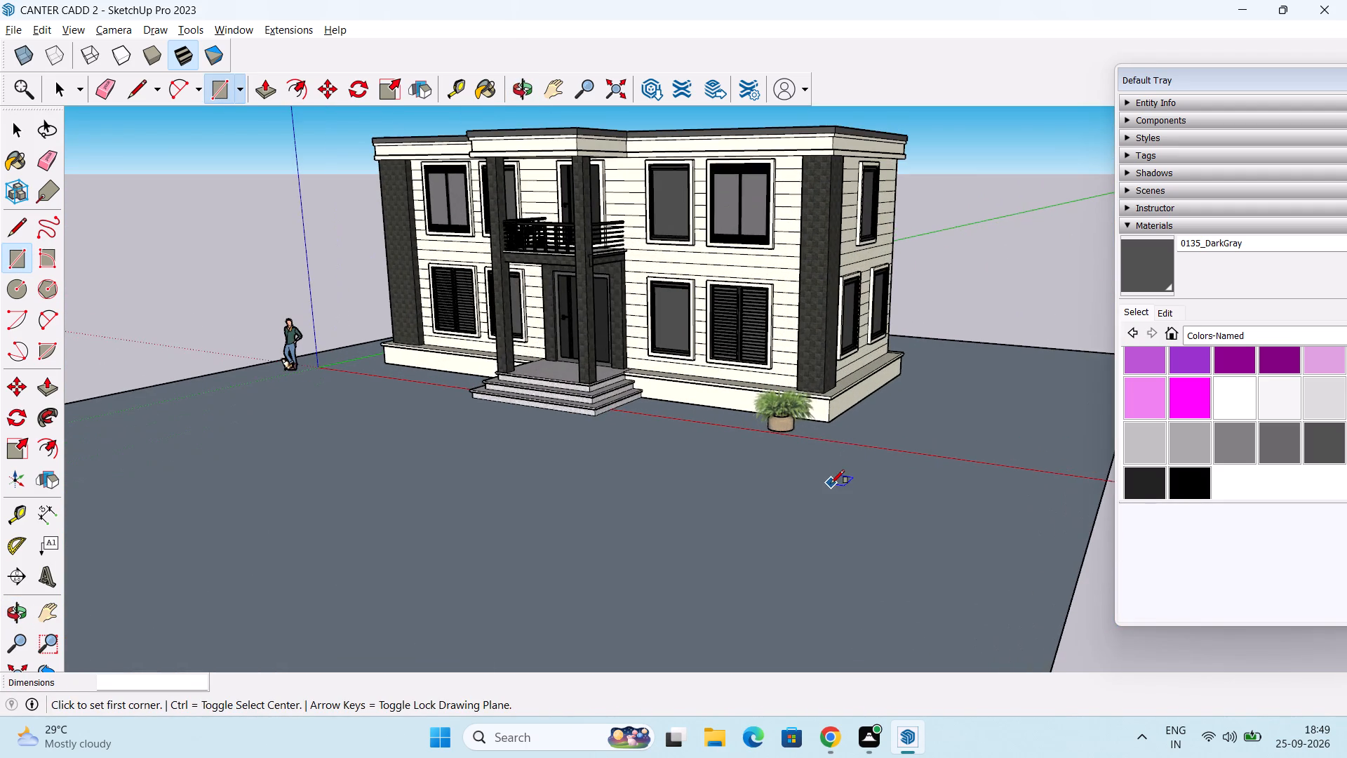
middle_drag(814, 481, 857, 428)
scroll(857, 428, up, 2)
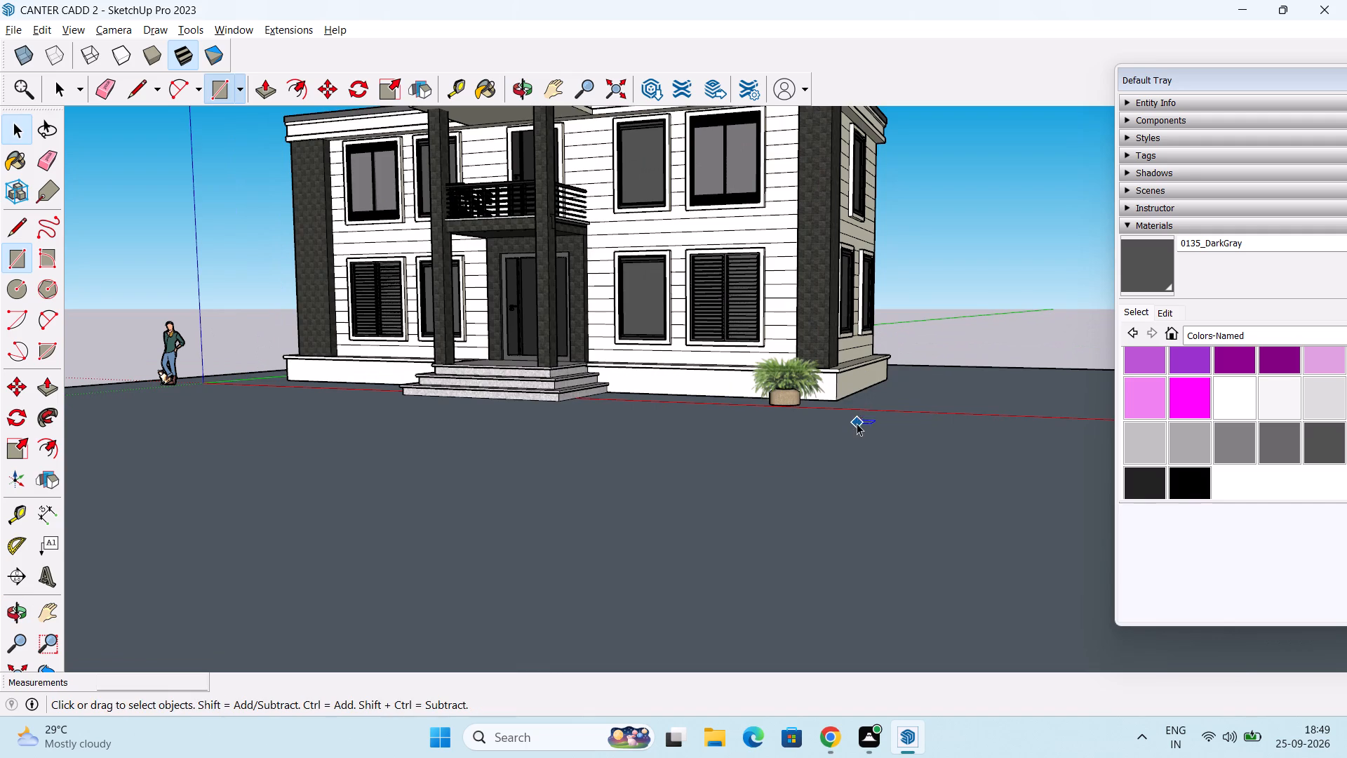
Paint the ground plane around the house with Grass Dark Green from the Landscaping, Fencing and Vegetation materials.
key(space)
middle_drag(857, 423, 850, 479)
click(1221, 331)
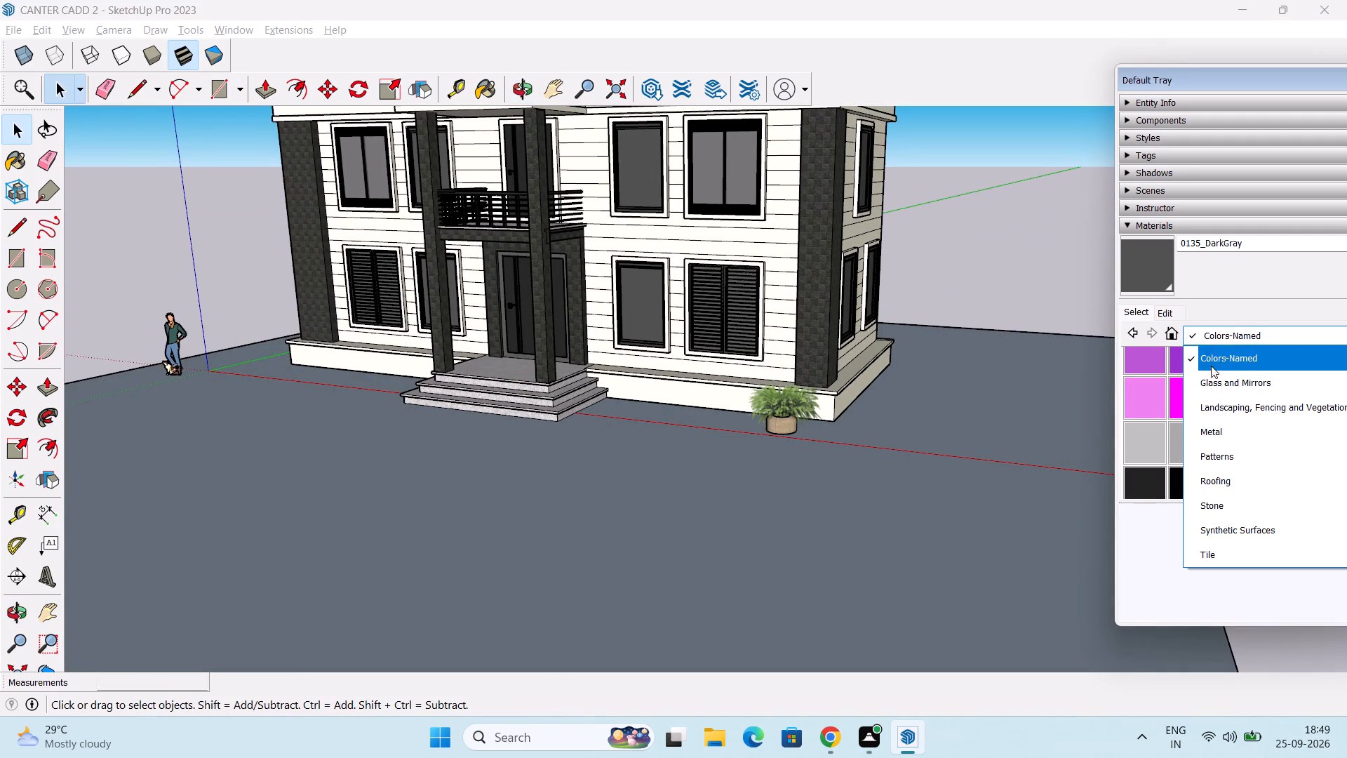
click(1245, 405)
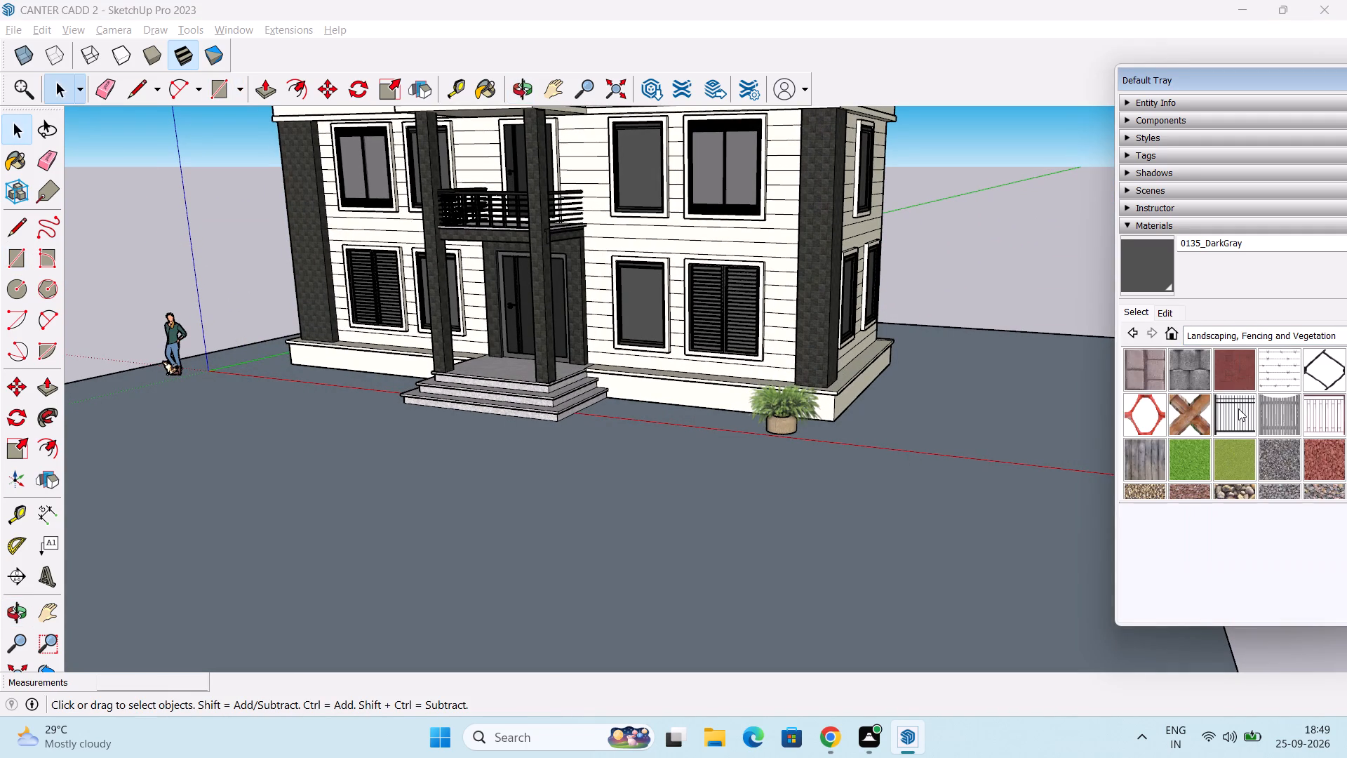
scroll(1238, 408, down, 1)
click(1195, 375)
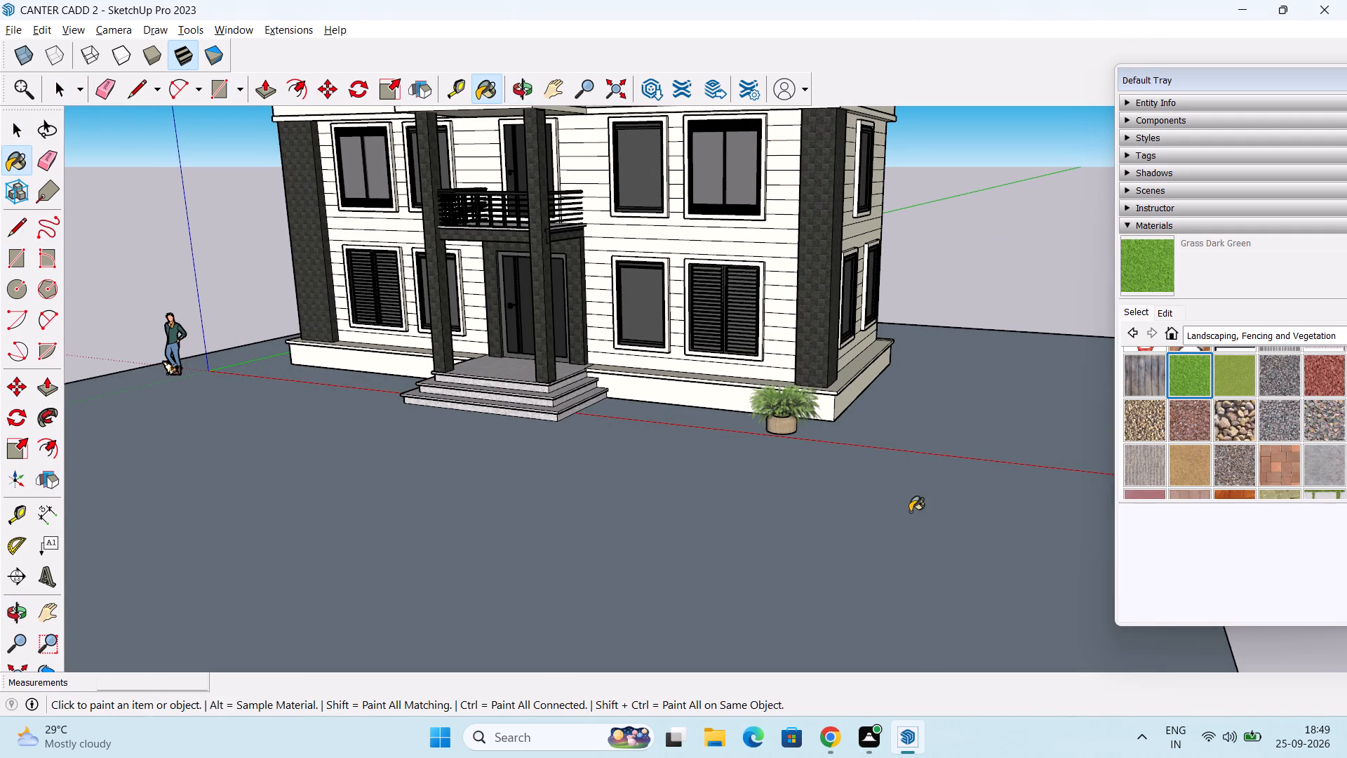
click(910, 512)
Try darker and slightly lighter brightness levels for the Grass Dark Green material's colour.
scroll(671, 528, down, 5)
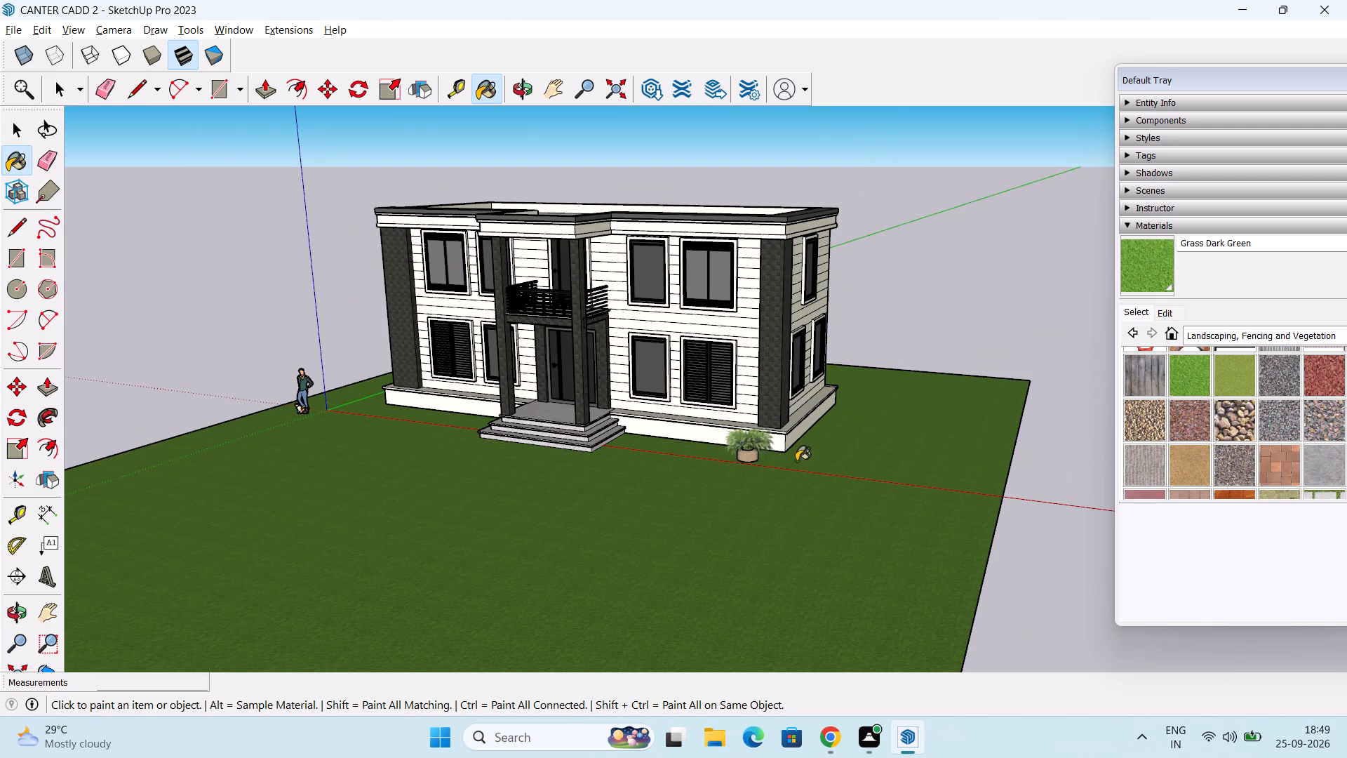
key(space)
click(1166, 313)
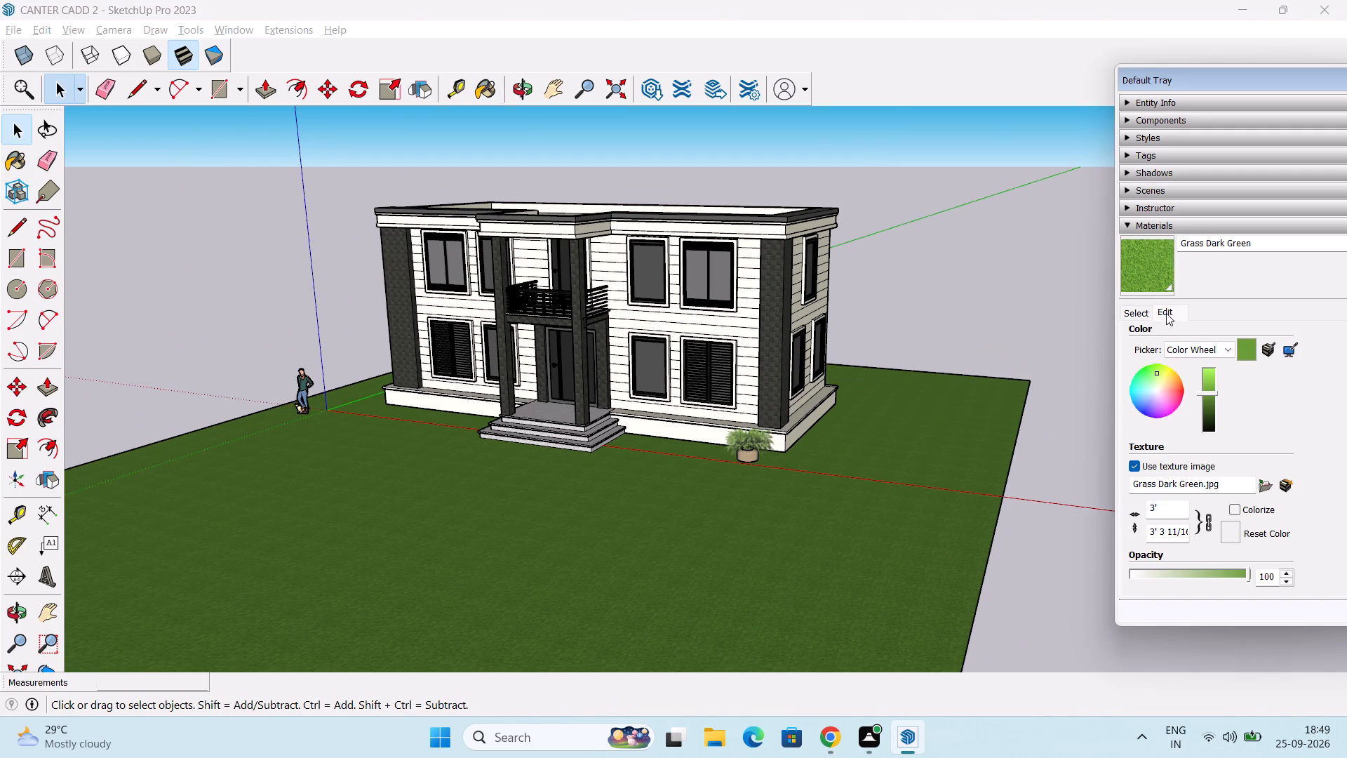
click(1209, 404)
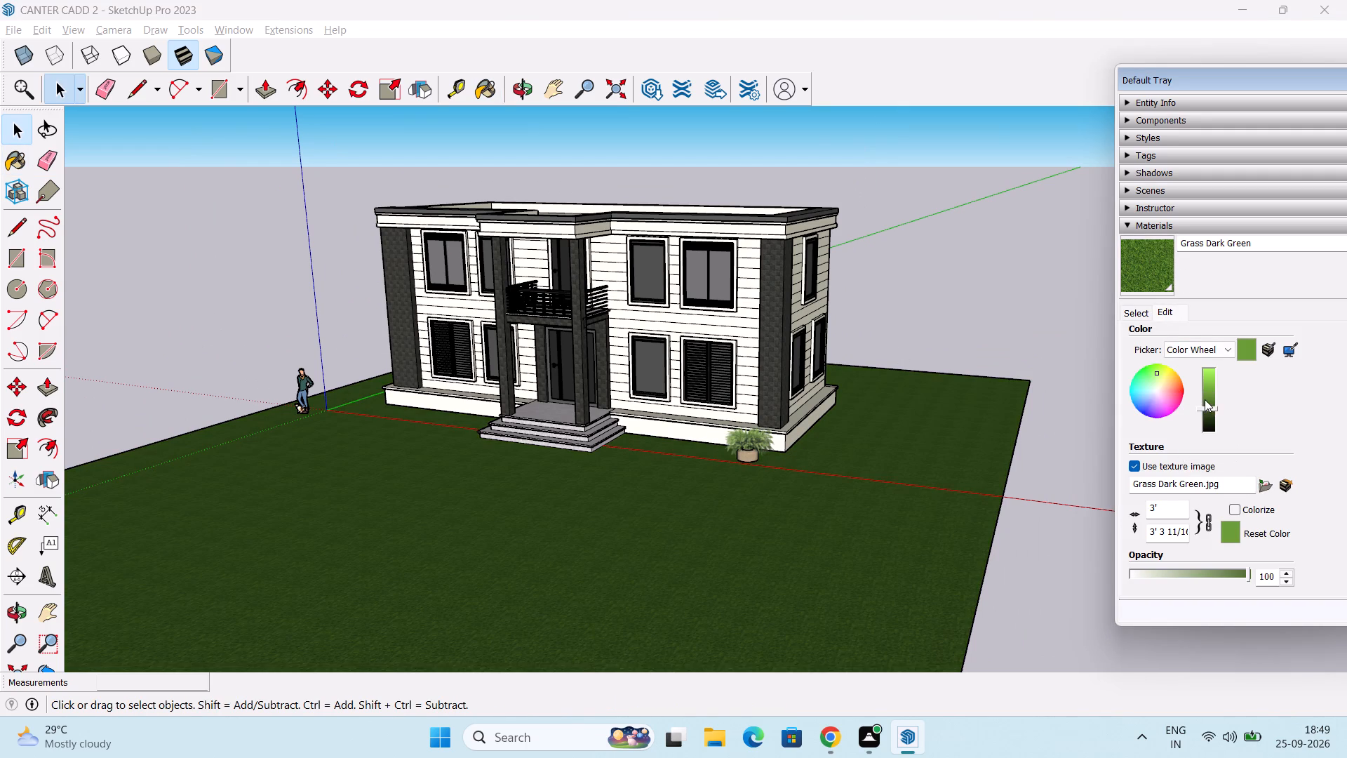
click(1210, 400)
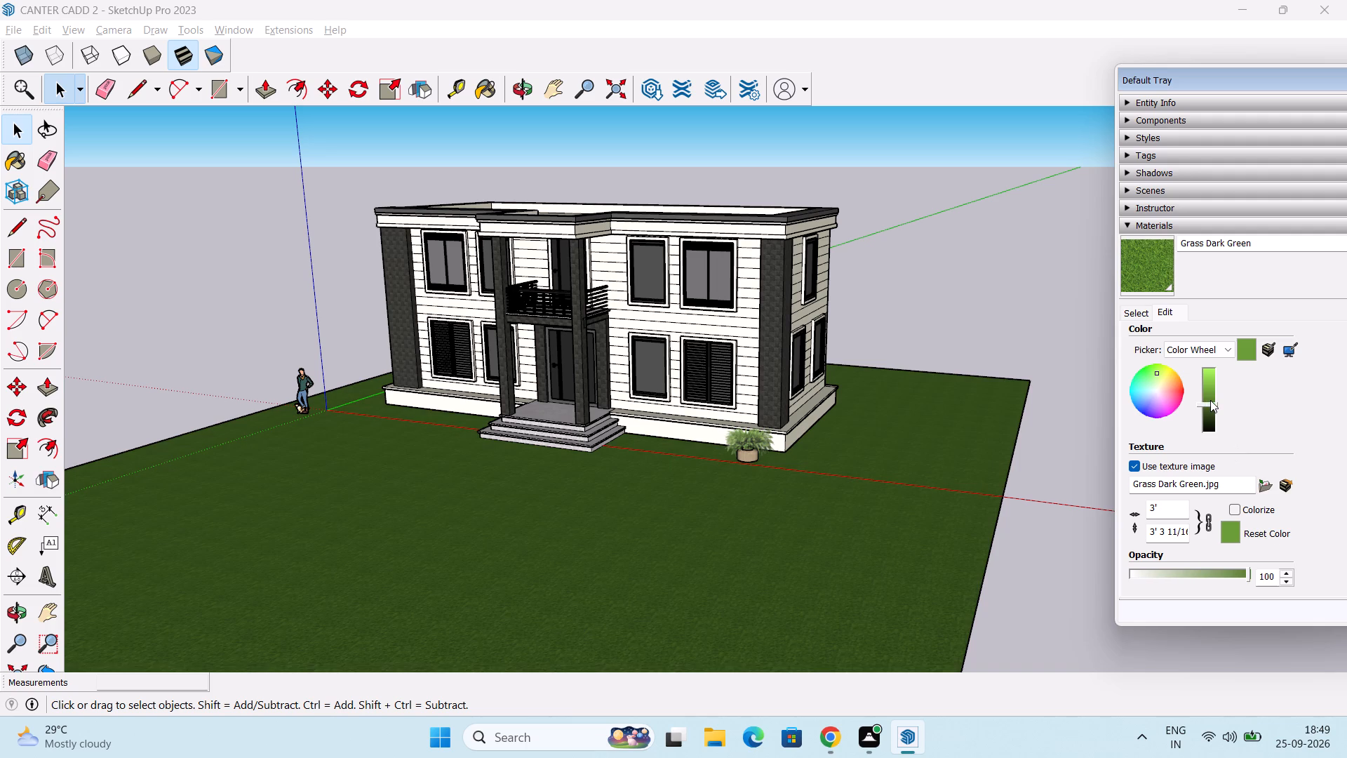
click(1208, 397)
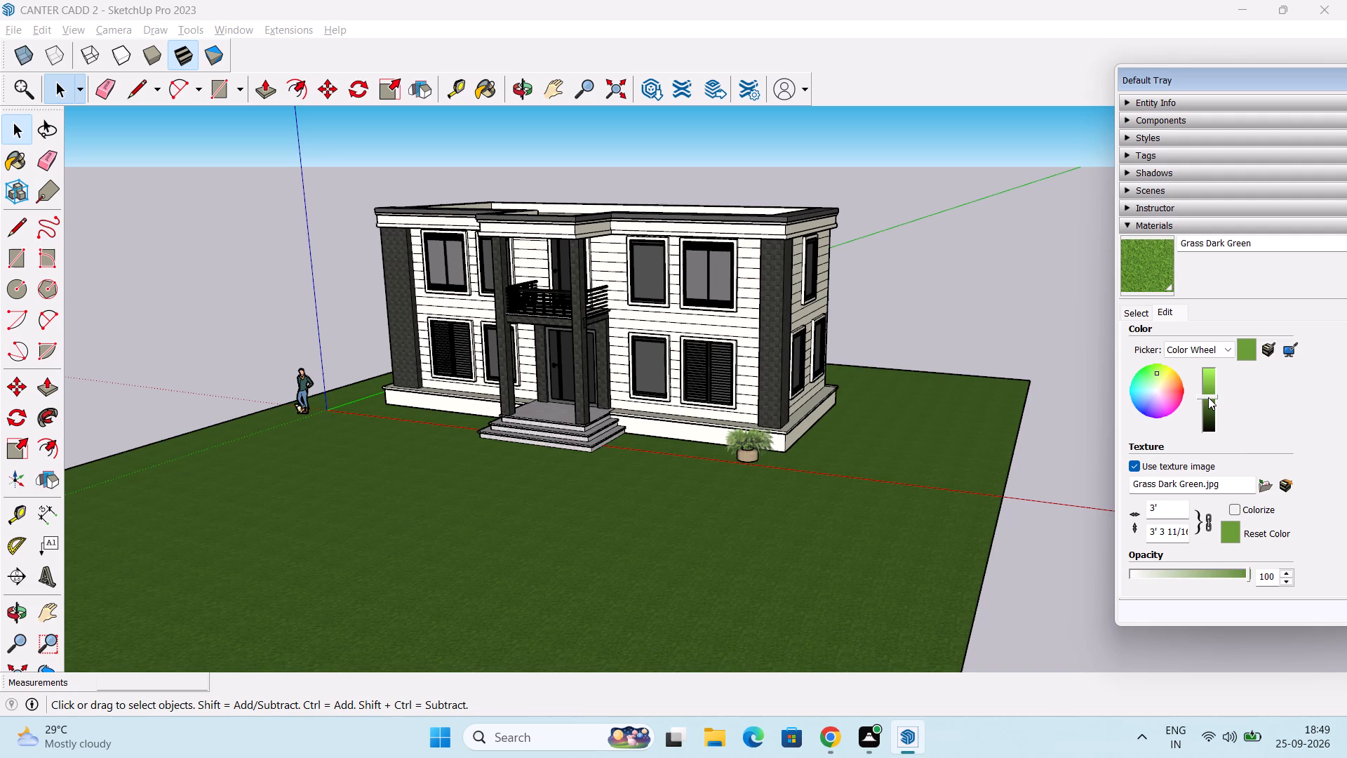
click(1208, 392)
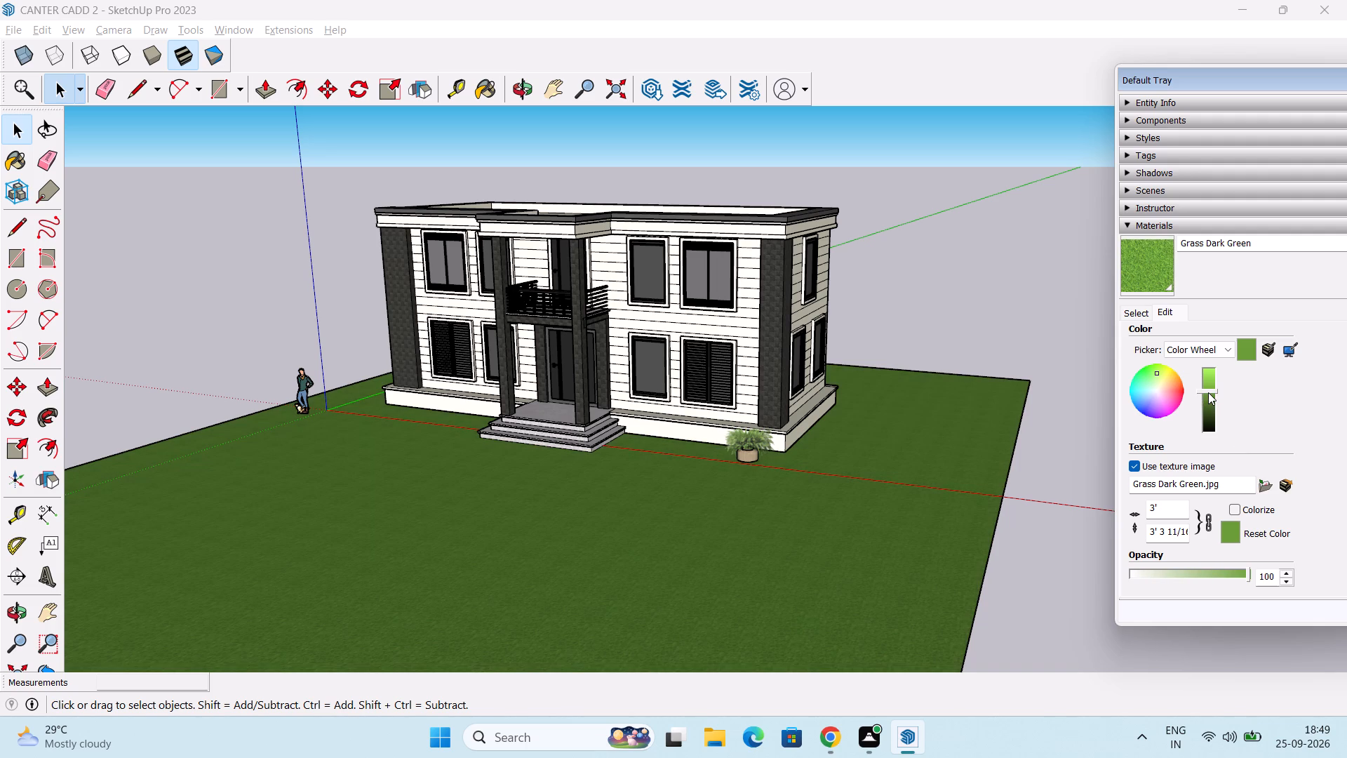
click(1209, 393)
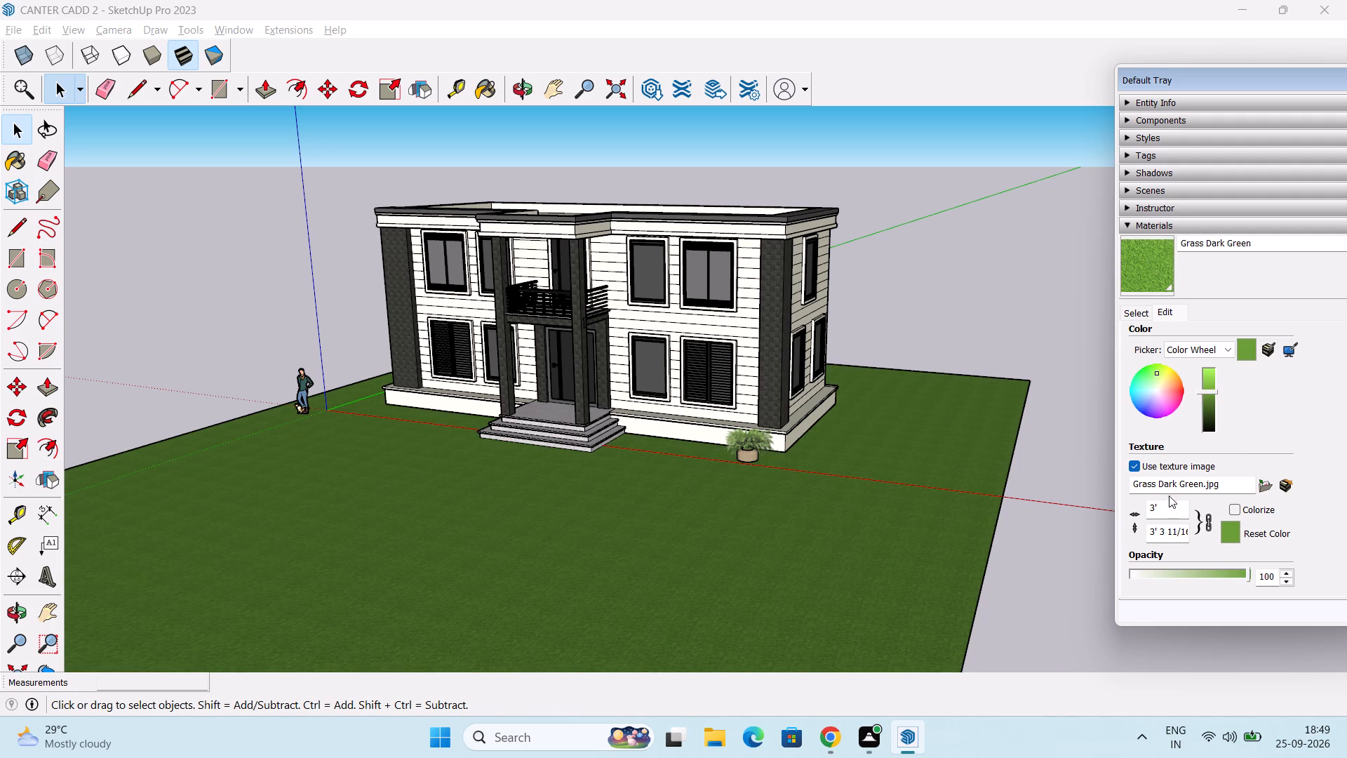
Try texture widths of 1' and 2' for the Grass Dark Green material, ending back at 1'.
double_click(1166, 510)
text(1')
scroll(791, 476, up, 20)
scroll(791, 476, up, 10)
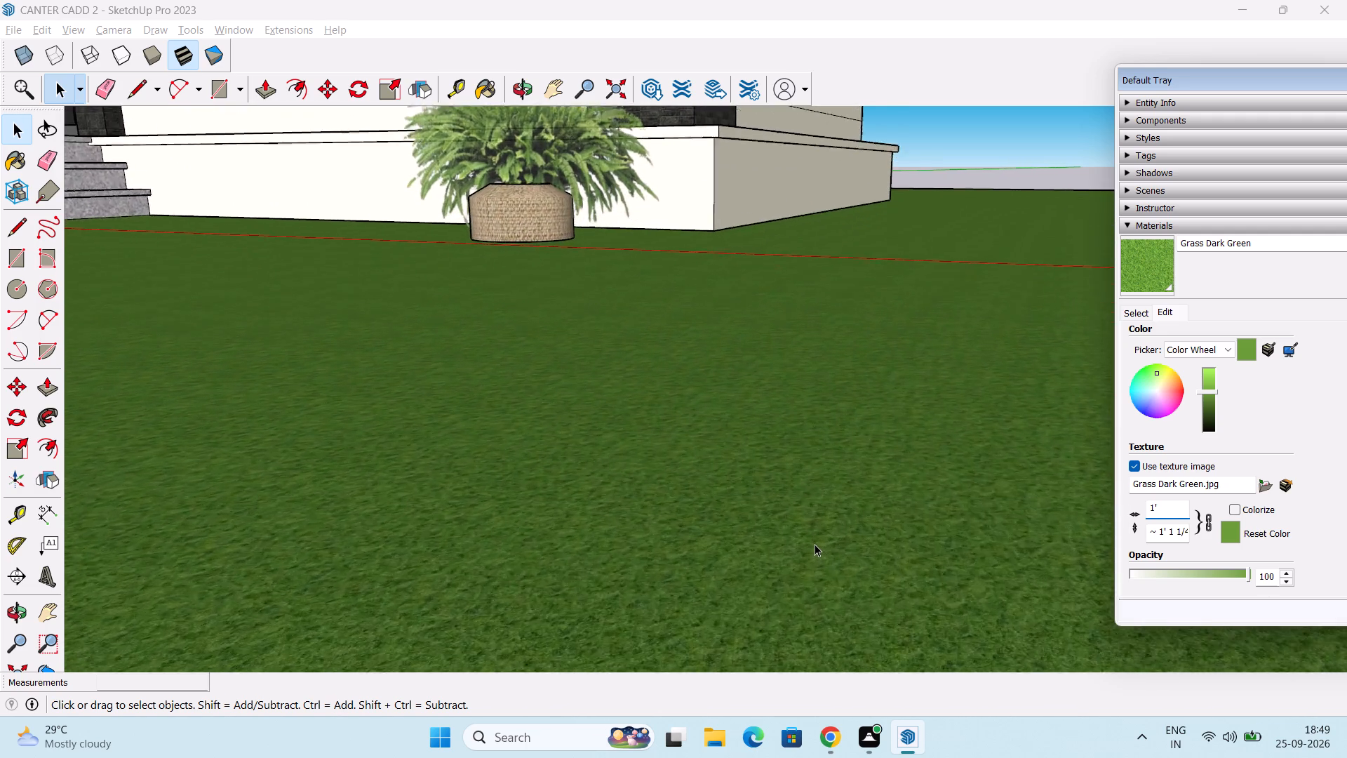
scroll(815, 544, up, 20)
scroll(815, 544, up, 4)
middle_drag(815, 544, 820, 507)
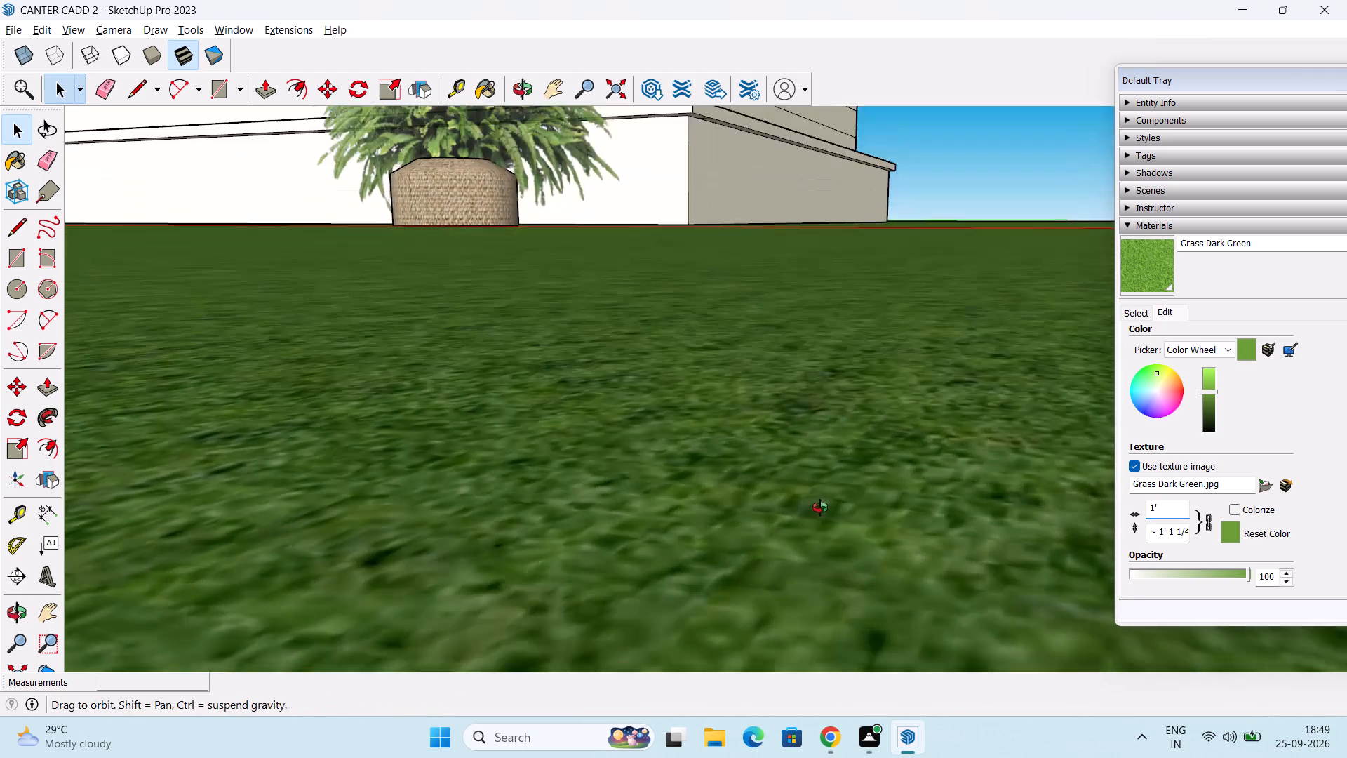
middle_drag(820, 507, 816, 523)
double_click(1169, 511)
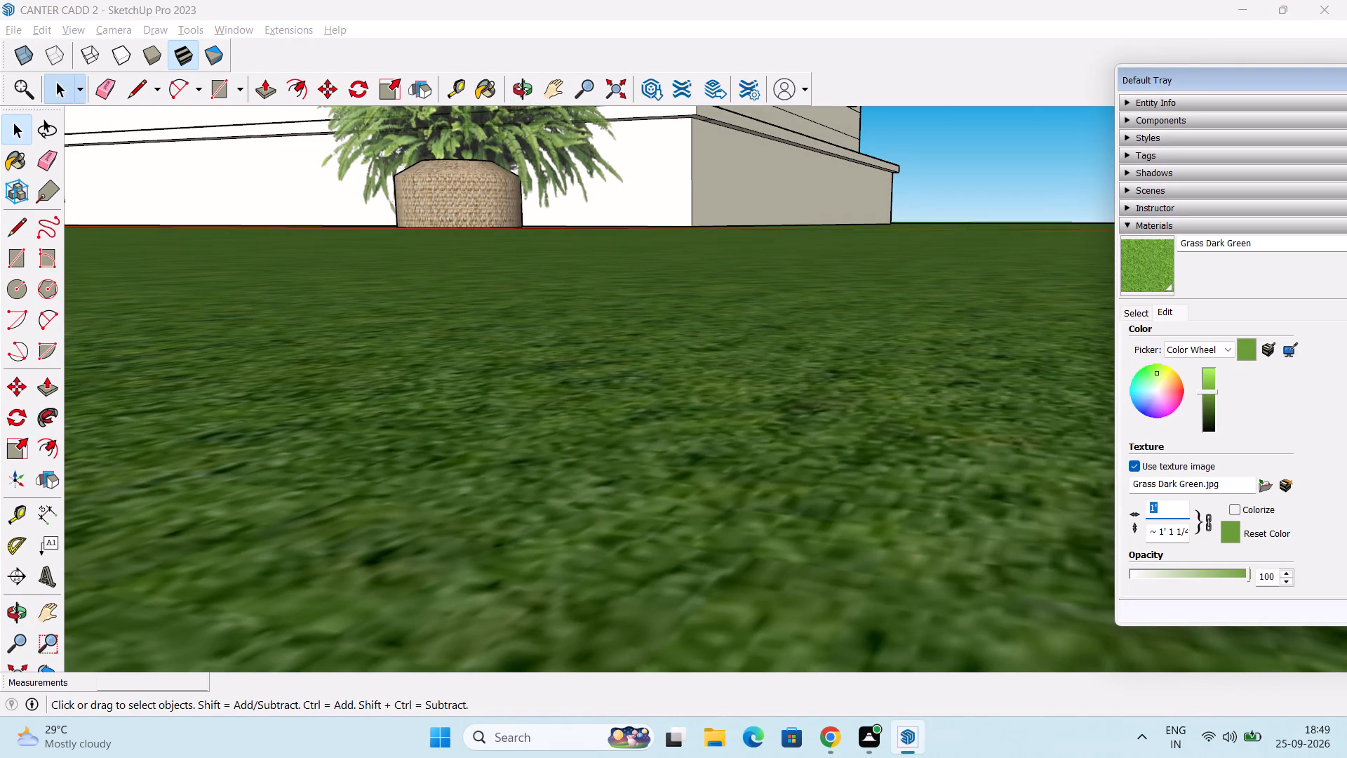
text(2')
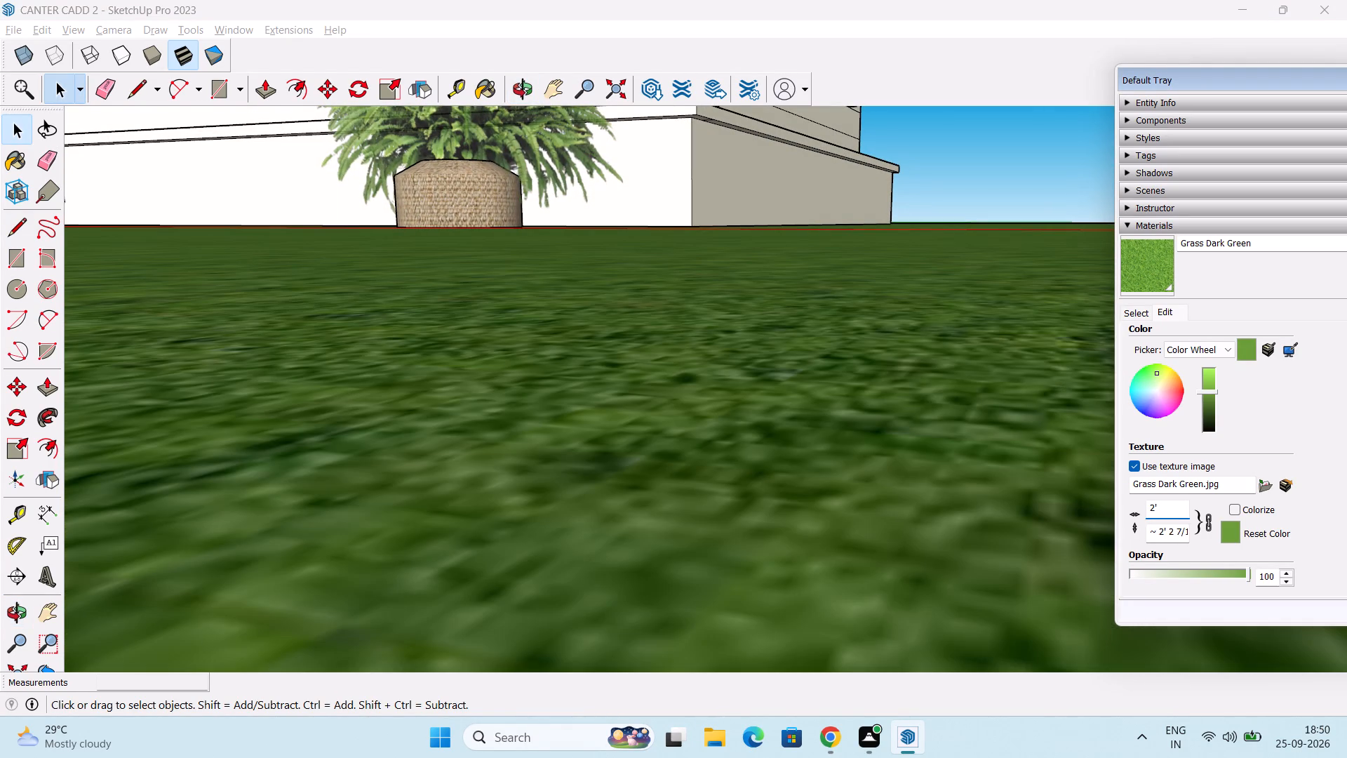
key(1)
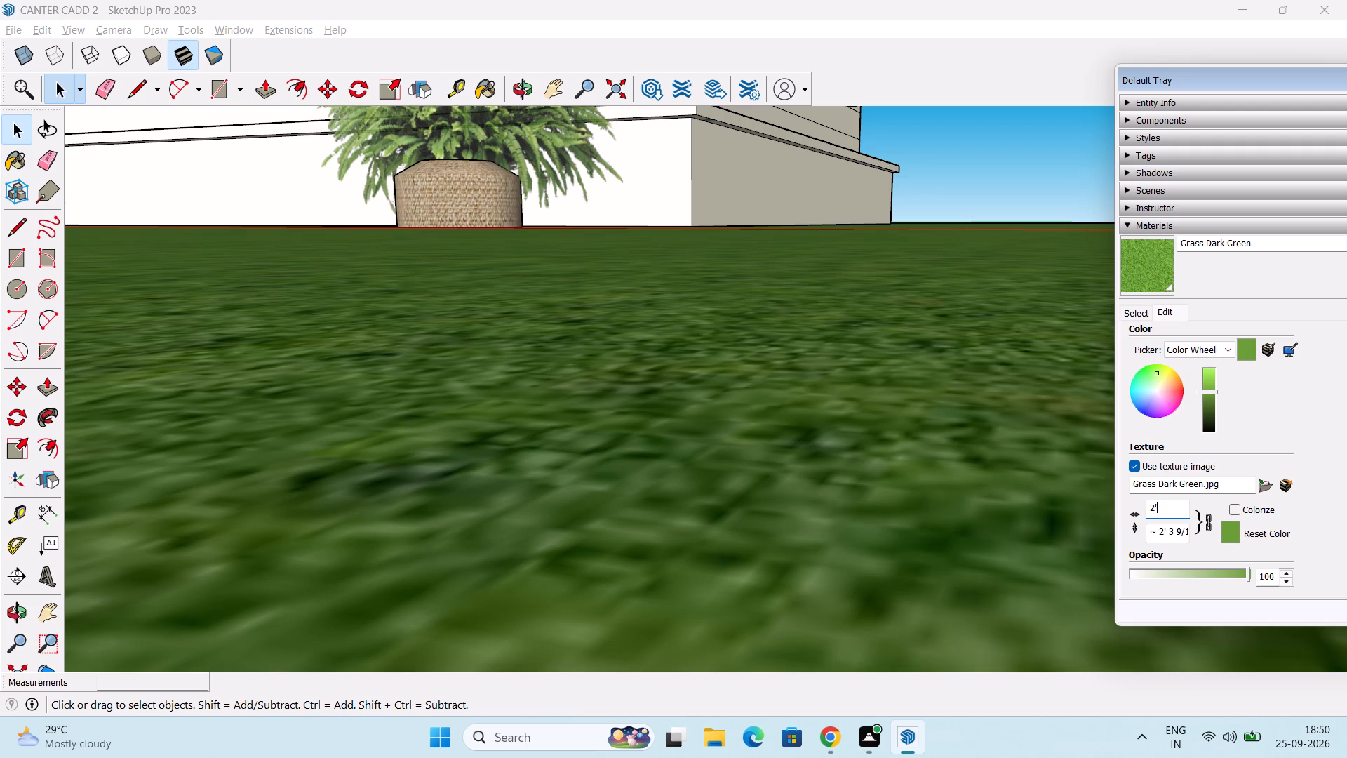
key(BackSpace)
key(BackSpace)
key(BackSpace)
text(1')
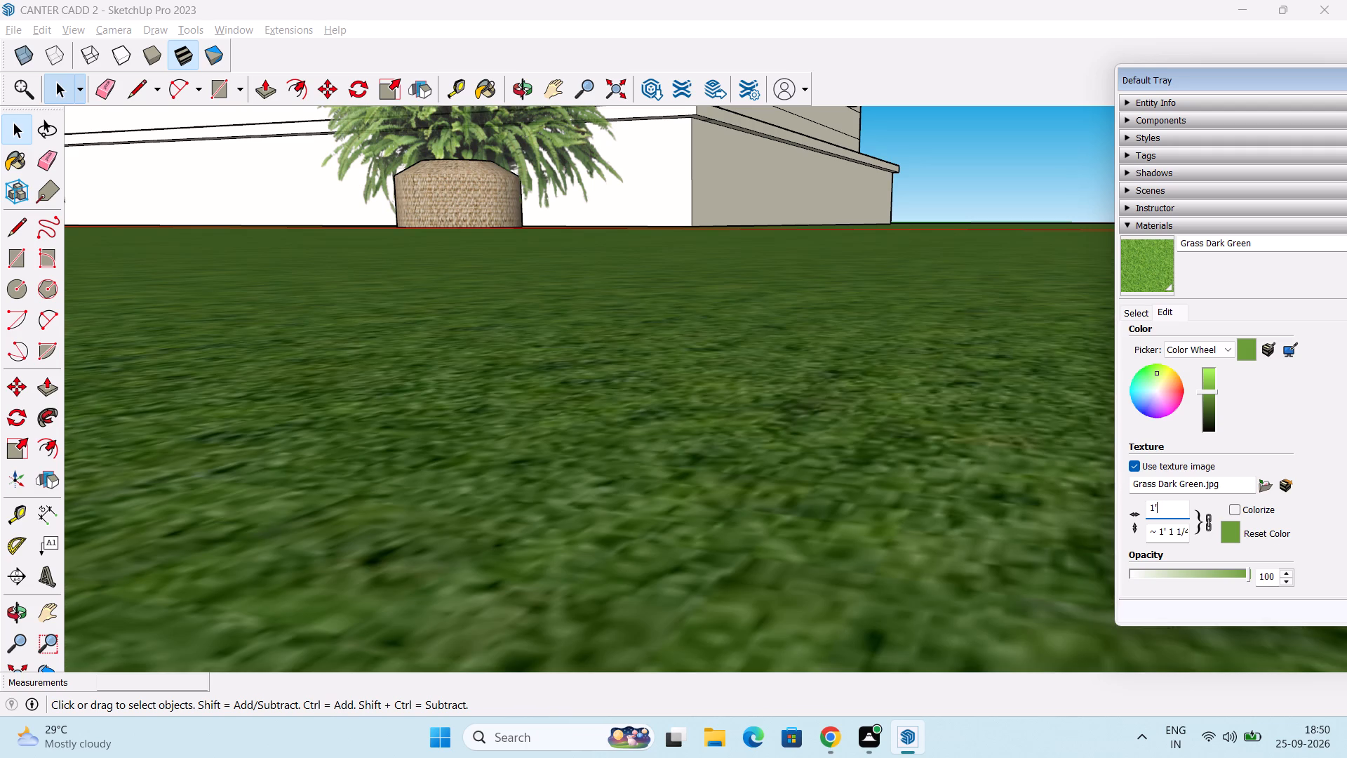
Set the Grass Dark Green texture width to 10'.
key(BackSpace)
key(BackSpace)
key(BackSpace)
text(10)
key(Return)
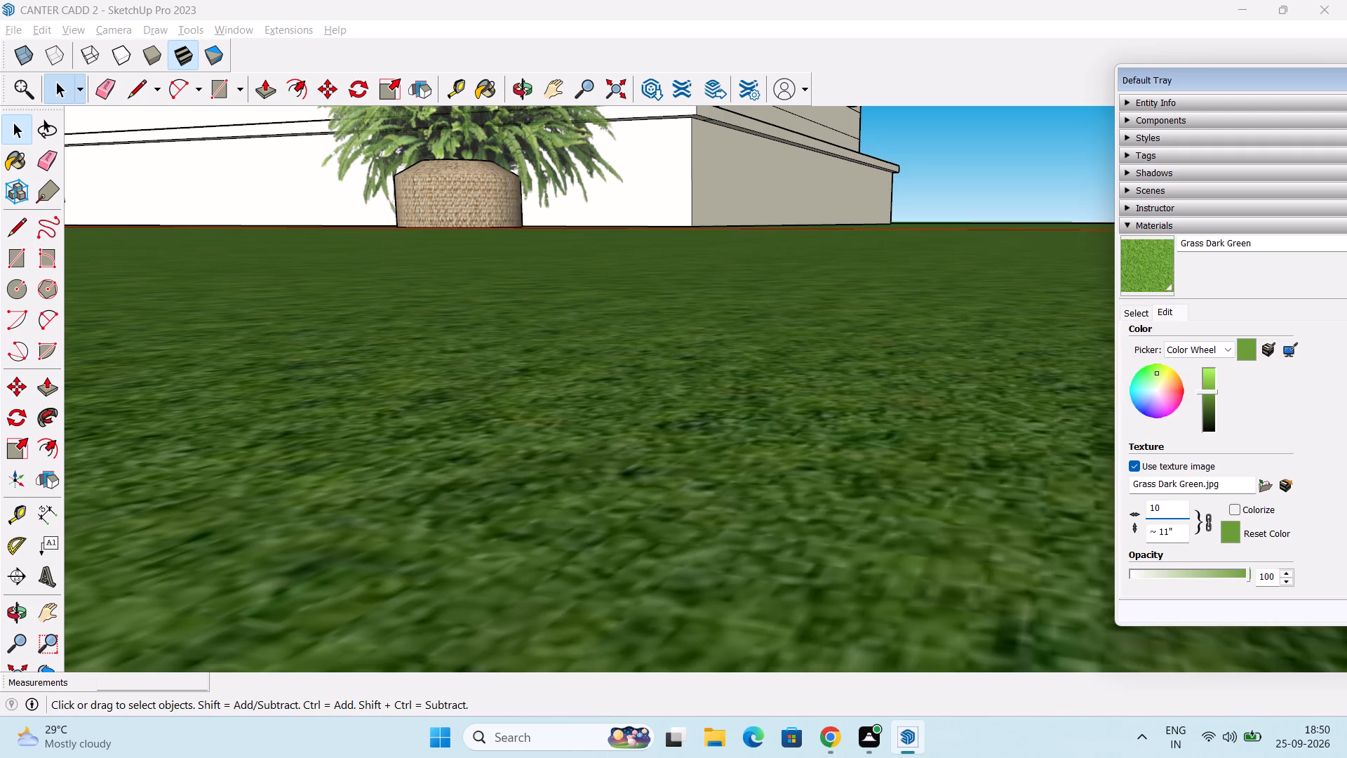
key(apostrophe)
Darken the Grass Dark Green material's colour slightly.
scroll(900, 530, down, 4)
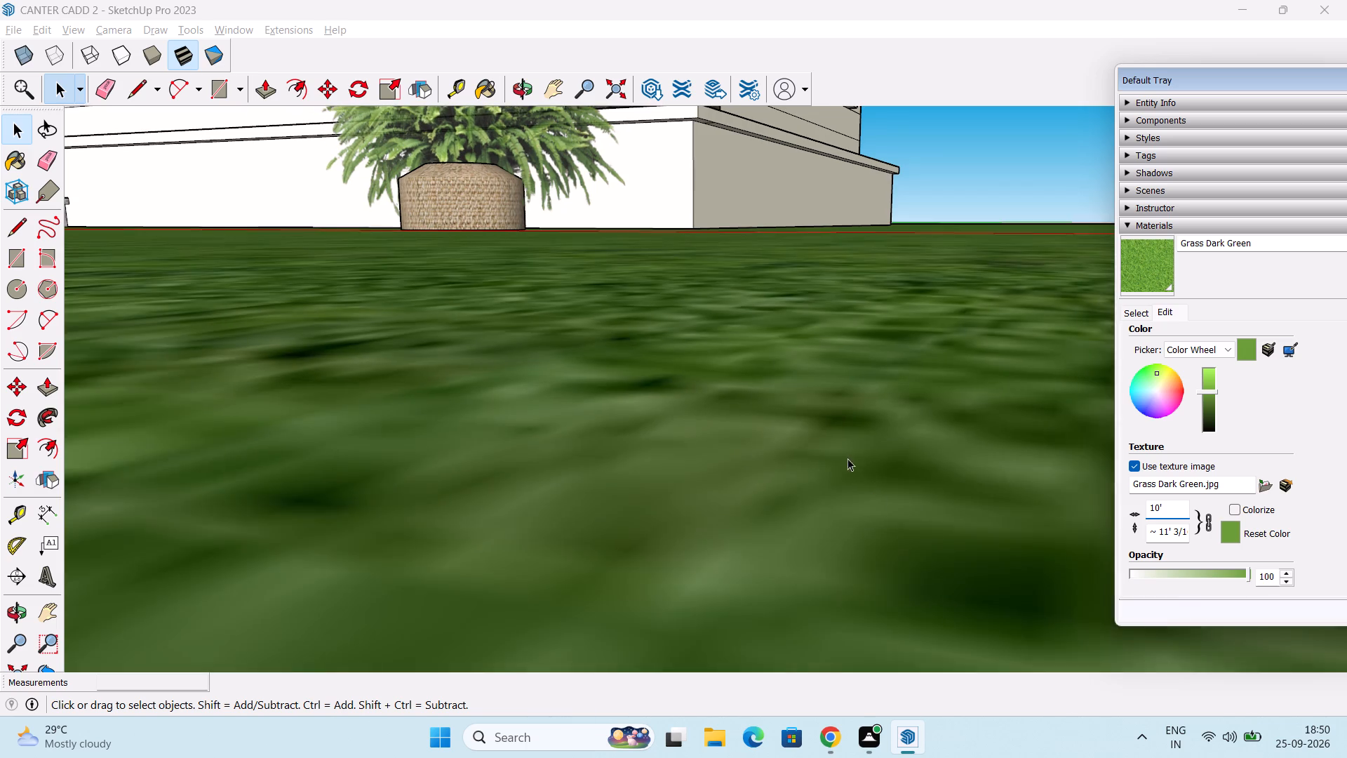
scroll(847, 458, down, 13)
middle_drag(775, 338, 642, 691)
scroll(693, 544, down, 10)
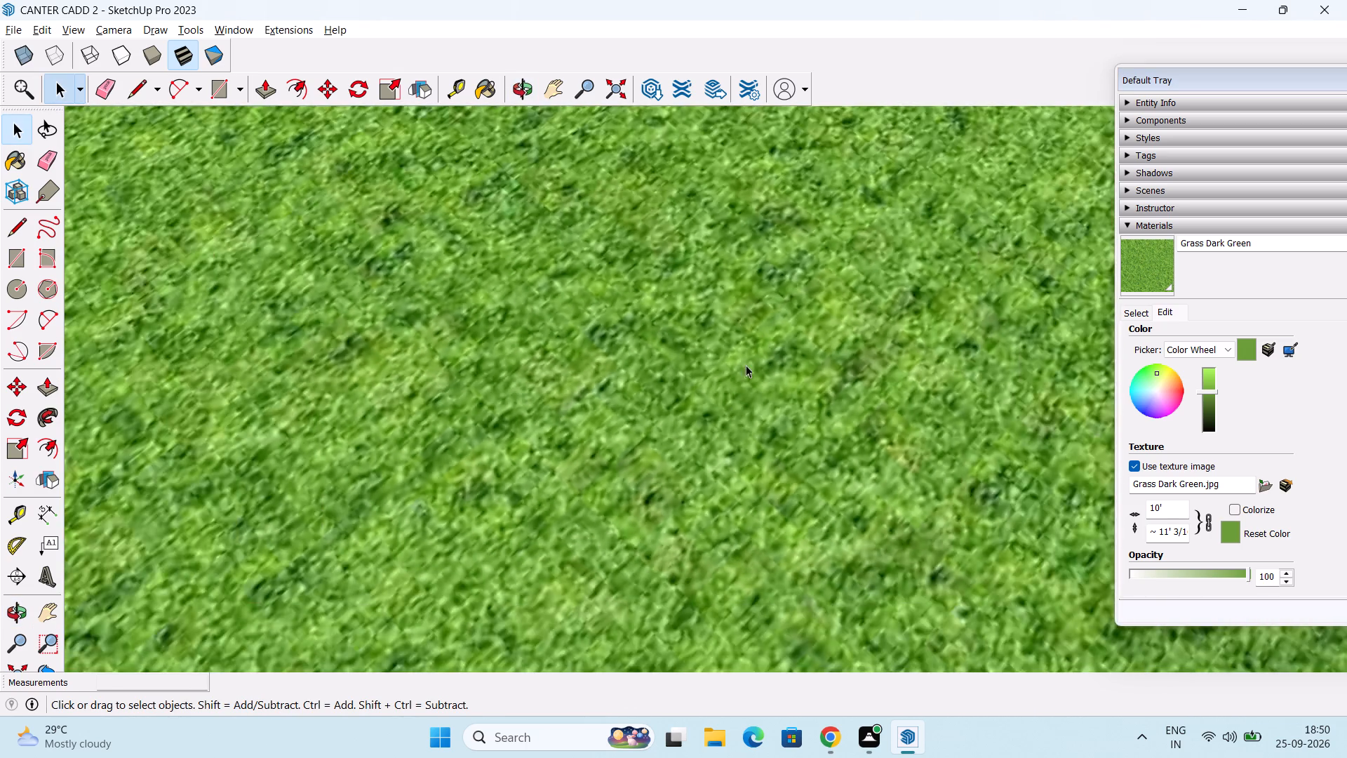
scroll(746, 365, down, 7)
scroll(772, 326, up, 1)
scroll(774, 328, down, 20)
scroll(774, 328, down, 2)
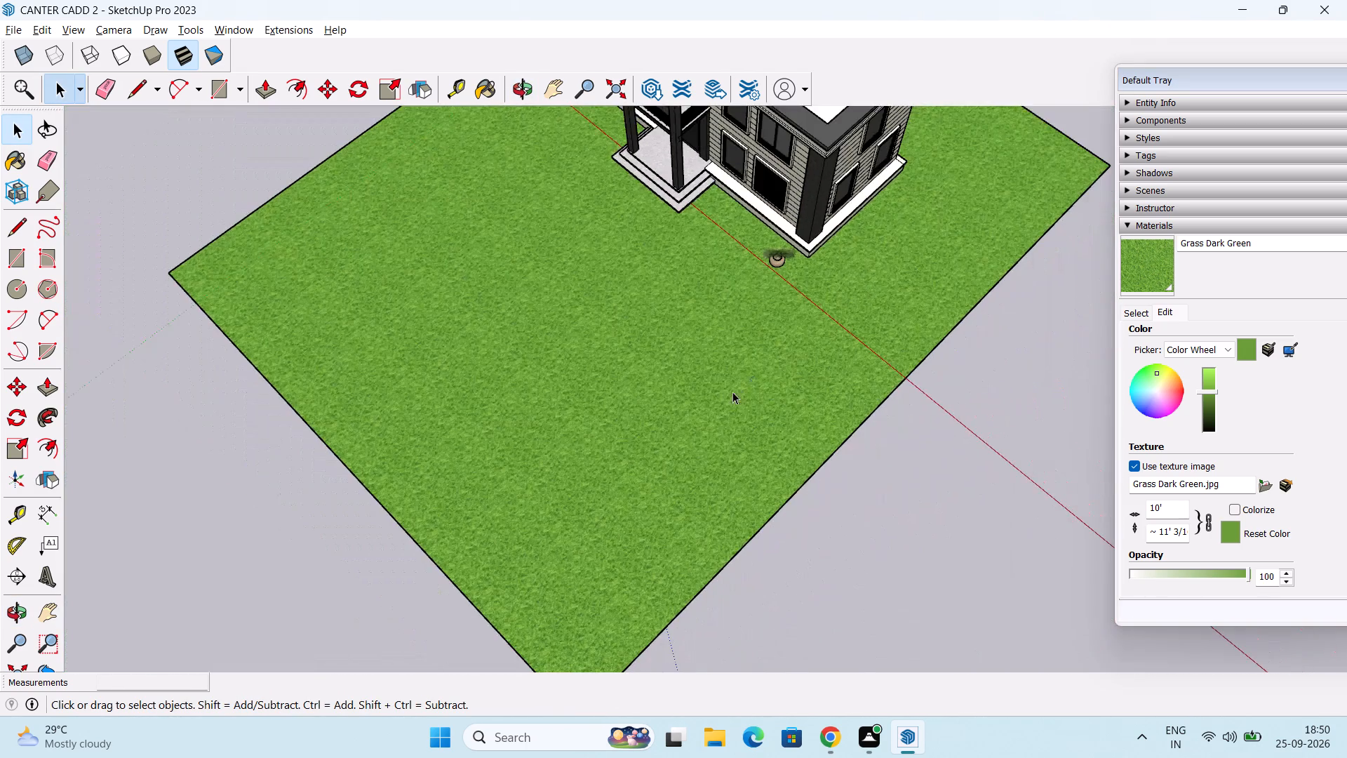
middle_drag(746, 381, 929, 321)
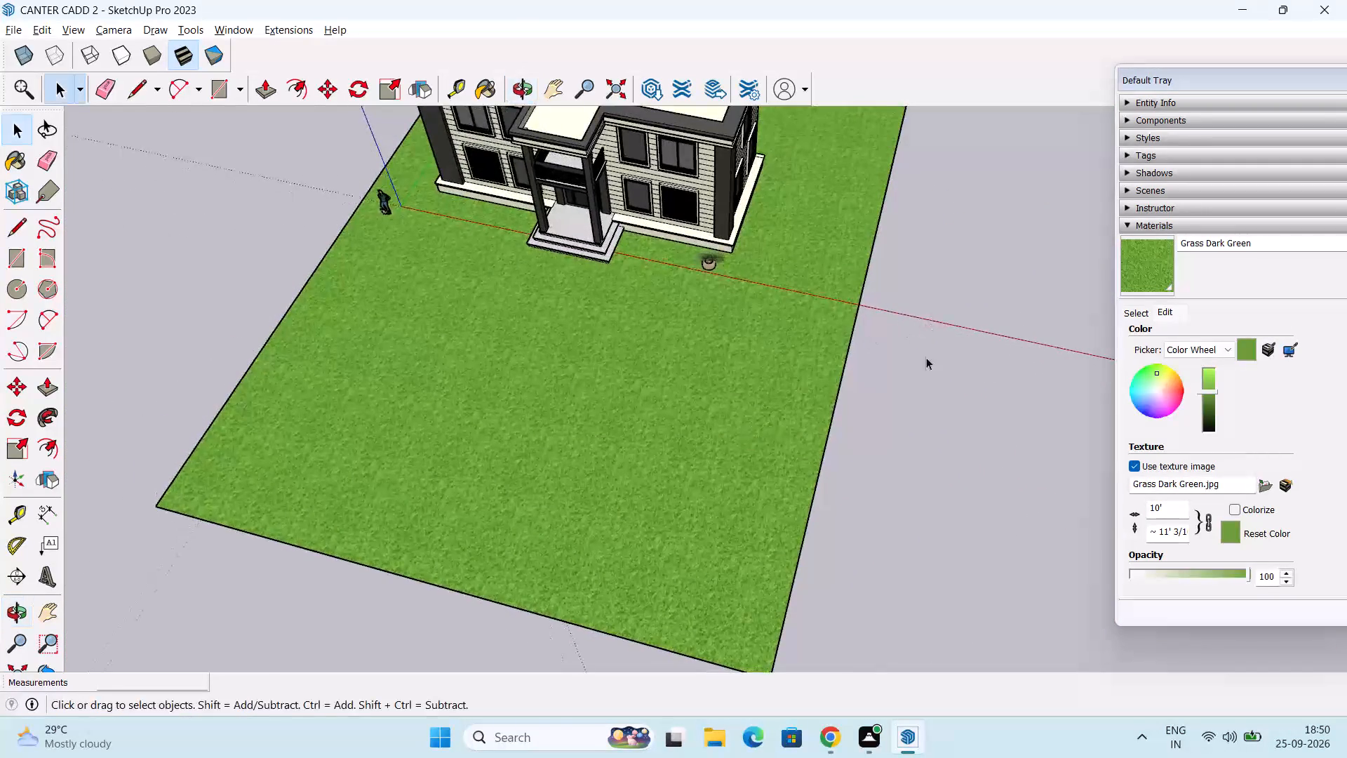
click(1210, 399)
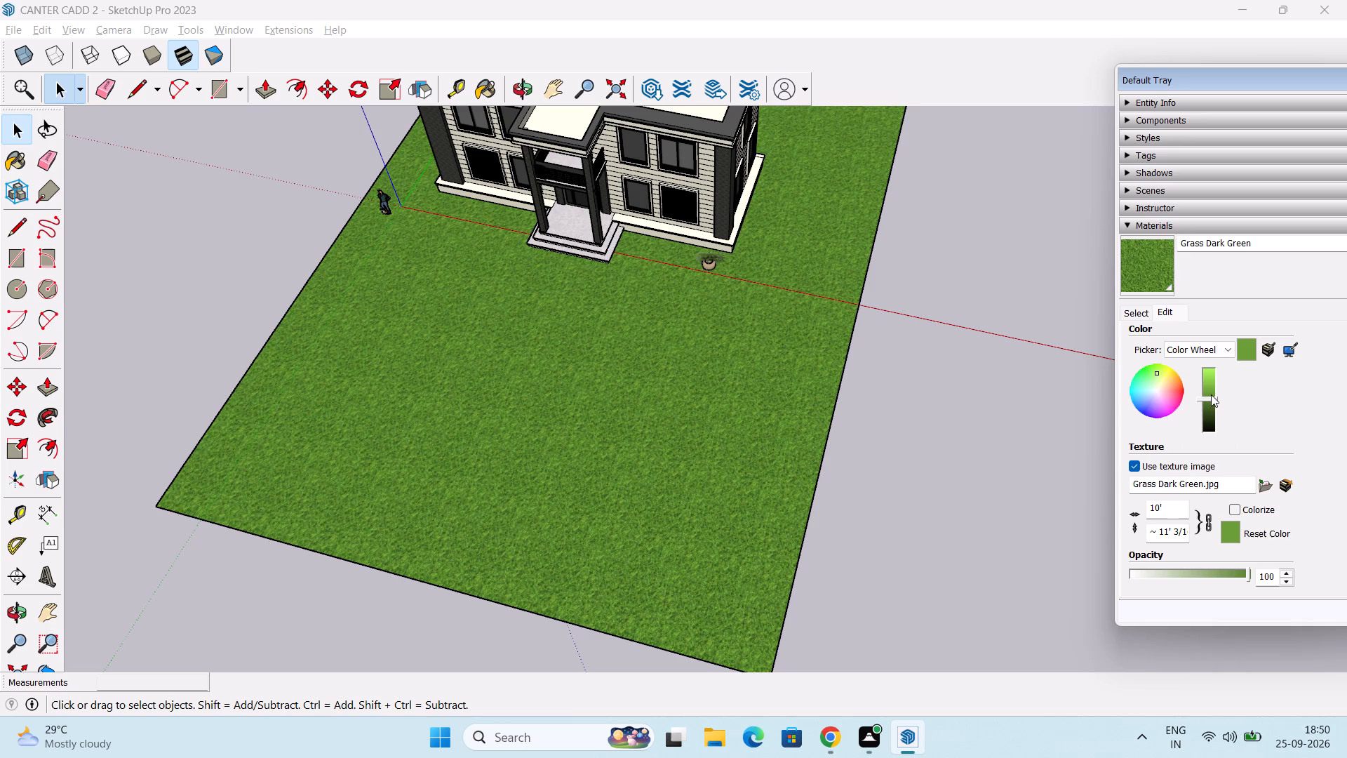
Examine the grass ground's shade and texture scale against the house, close up, from above and from near ground level.
scroll(756, 455, up, 5)
middle_drag(703, 436, 710, 404)
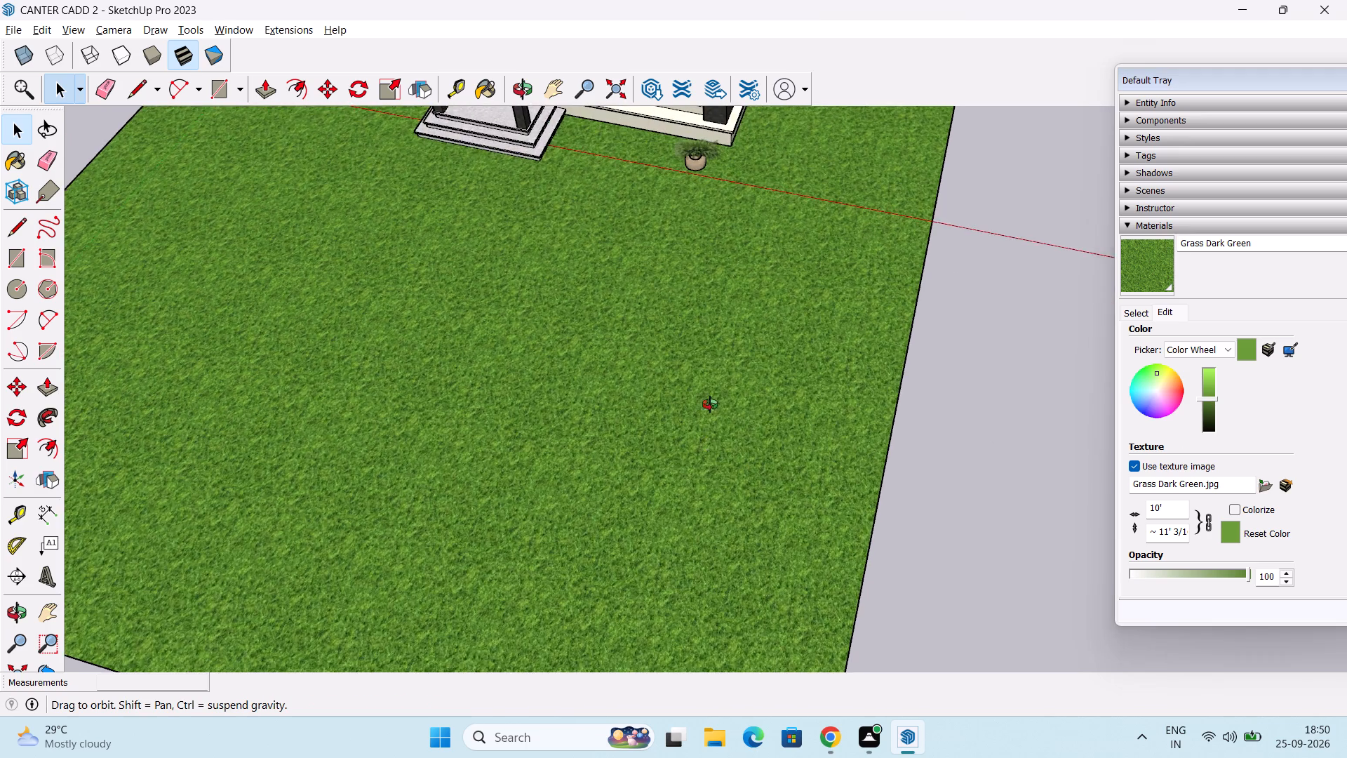
middle_drag(710, 404, 722, 338)
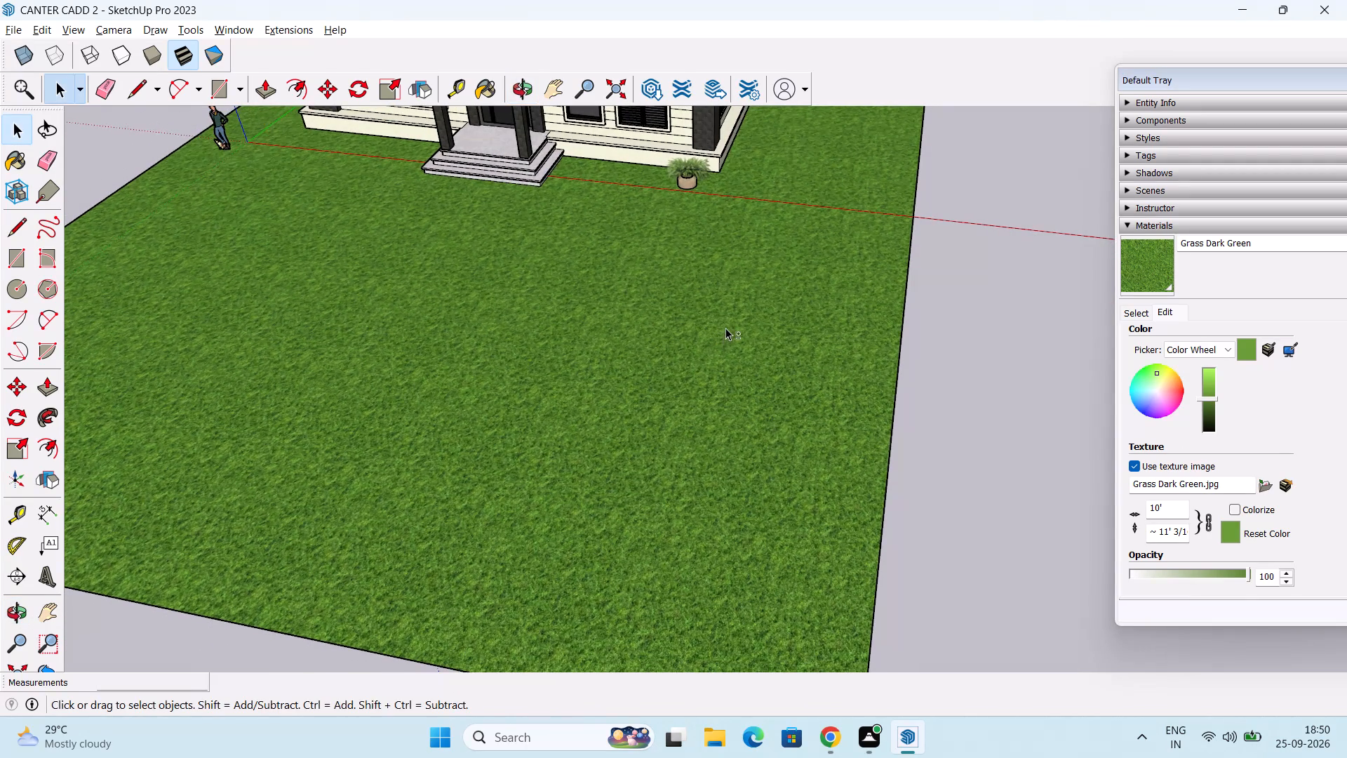
shift+middle_drag(725, 328, 718, 648)
middle_drag(718, 637, 729, 498)
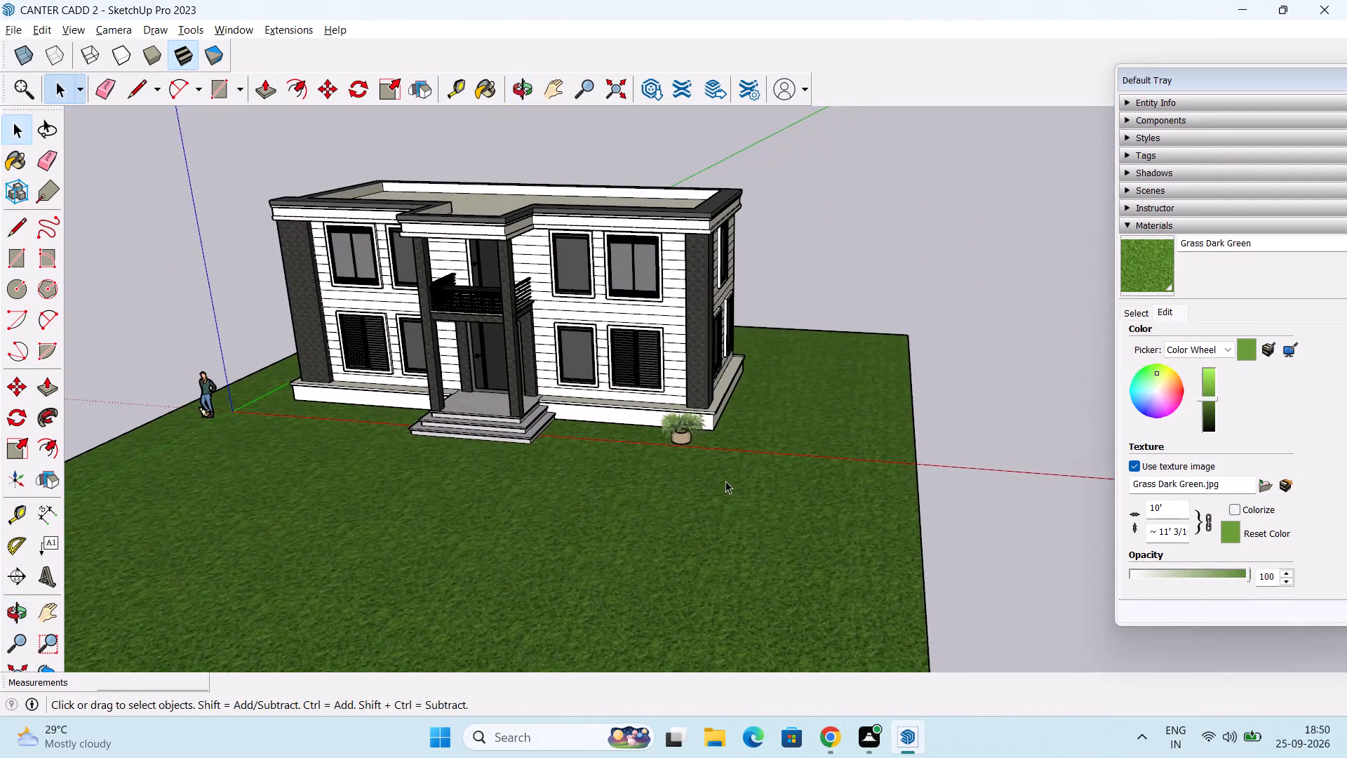
shift+middle_drag(855, 412, 859, 488)
scroll(843, 497, up, 3)
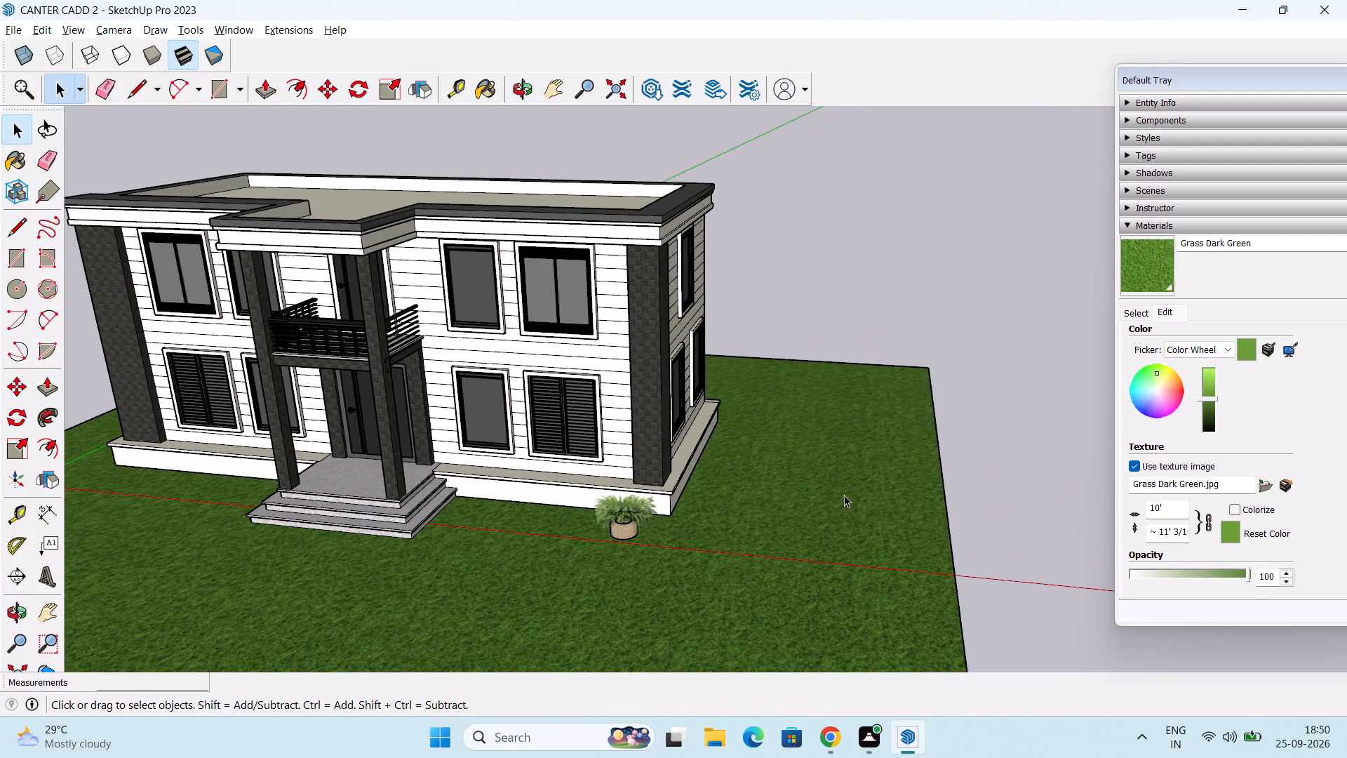
shift+middle_drag(849, 477, 1006, 488)
scroll(998, 490, down, 2)
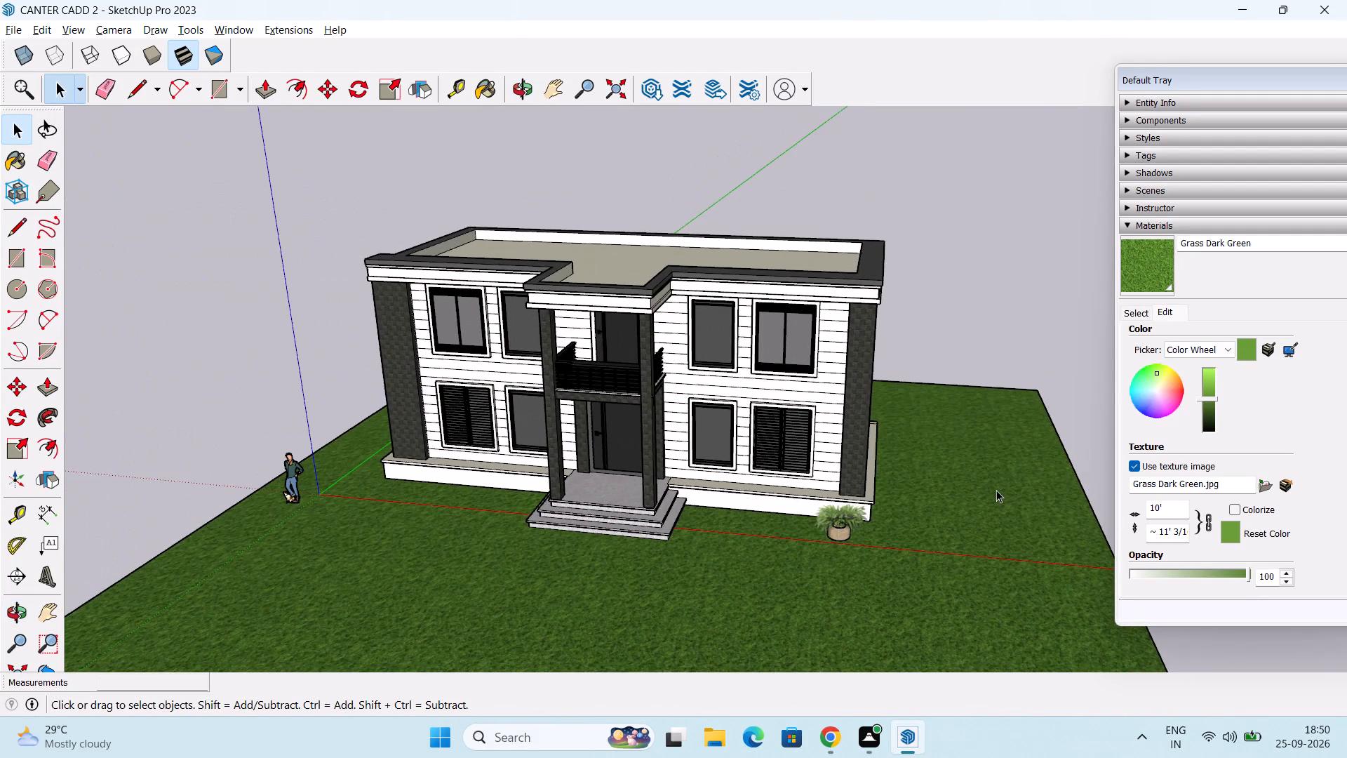
middle_drag(996, 490, 923, 404)
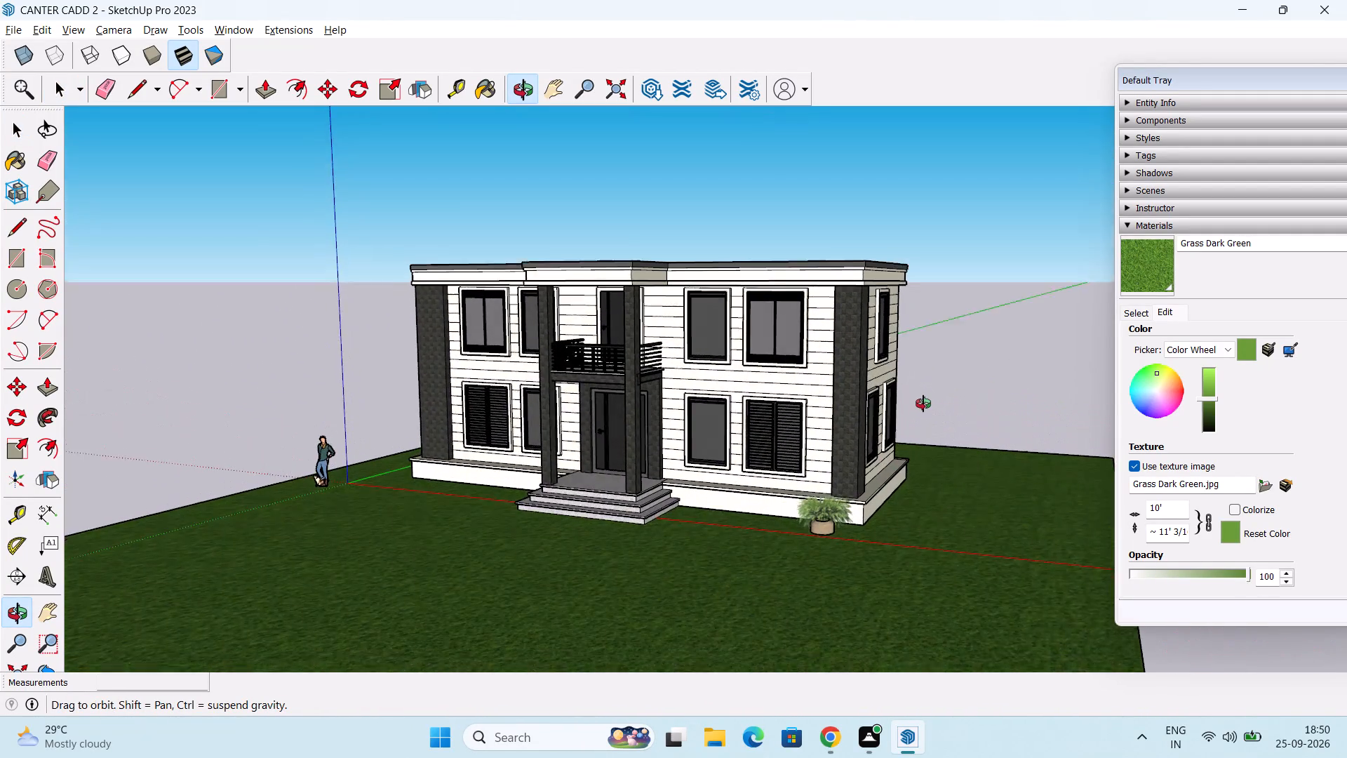
middle_drag(923, 404, 892, 405)
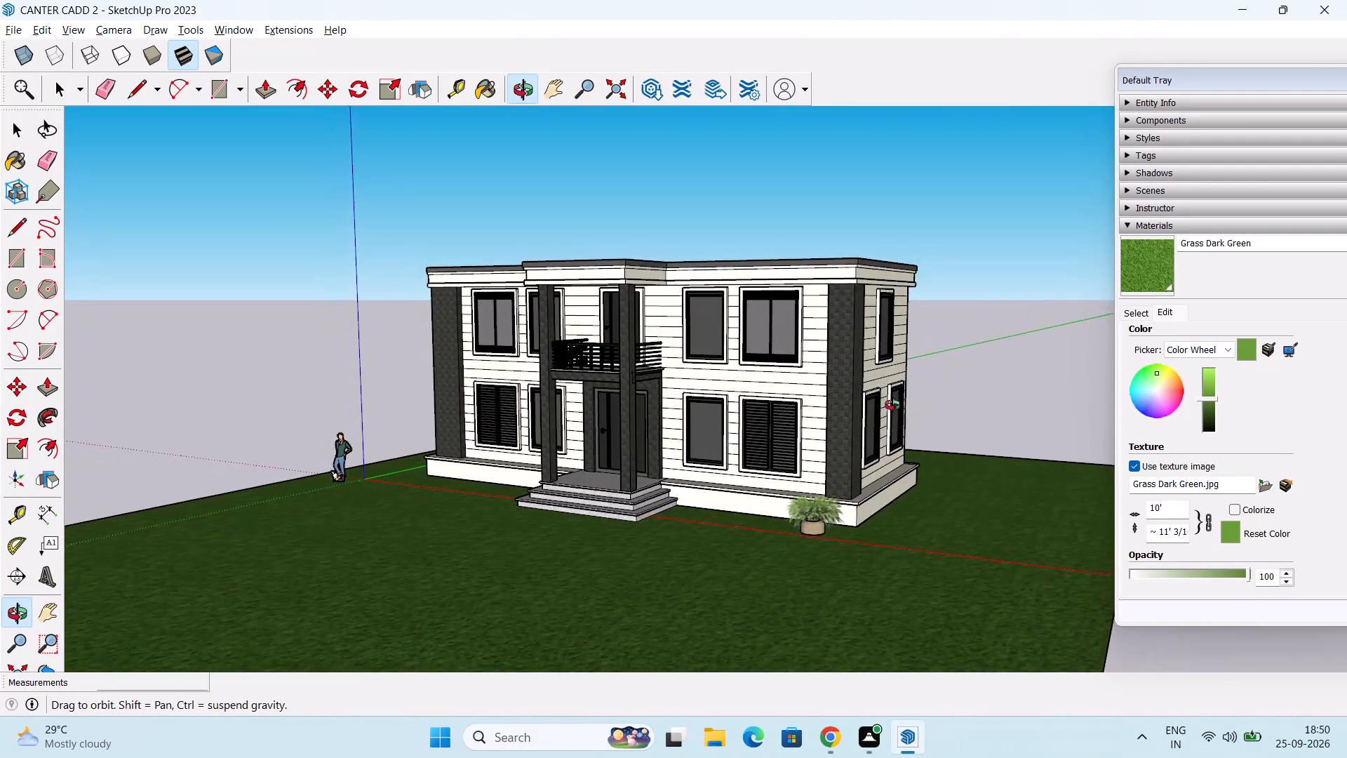
middle_drag(892, 405, 869, 402)
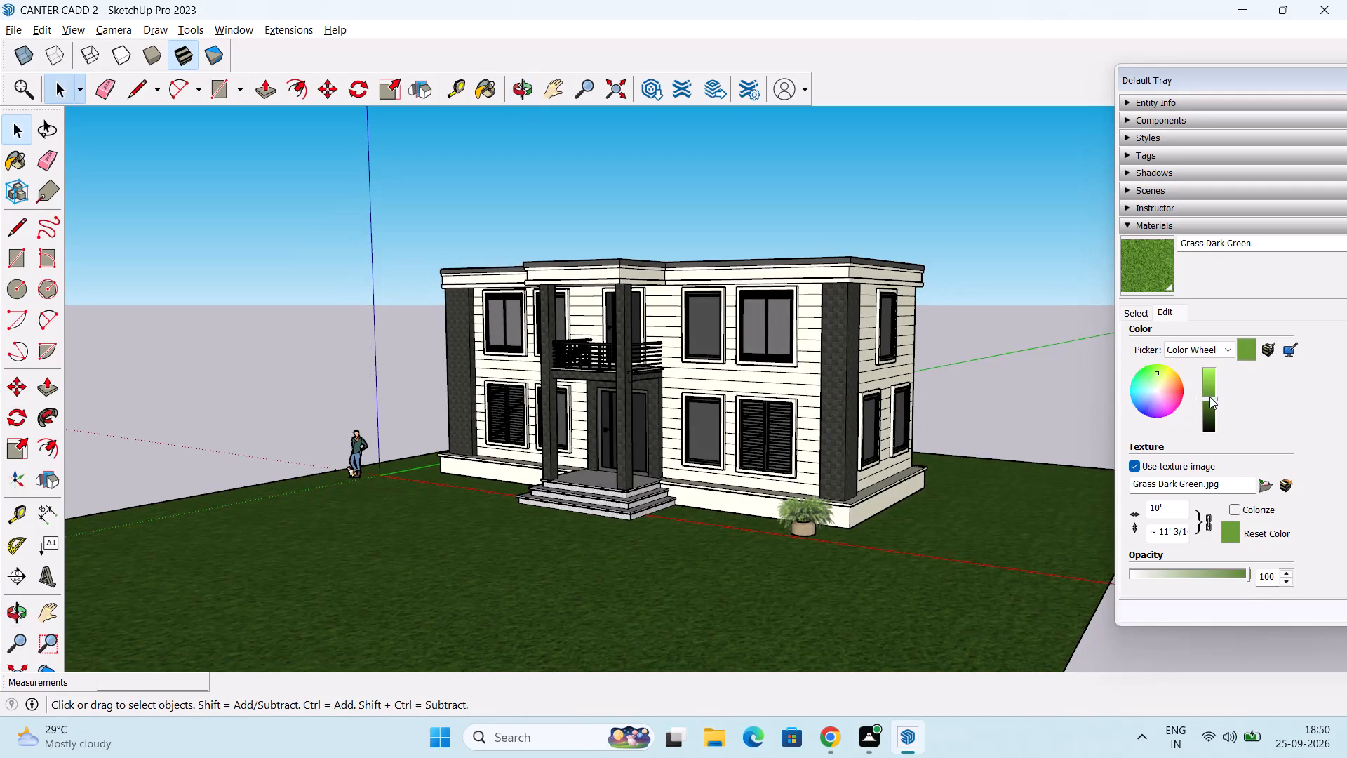
Lighten the Grass Dark Green material to a brighter green, trying several brightness levels.
click(1209, 391)
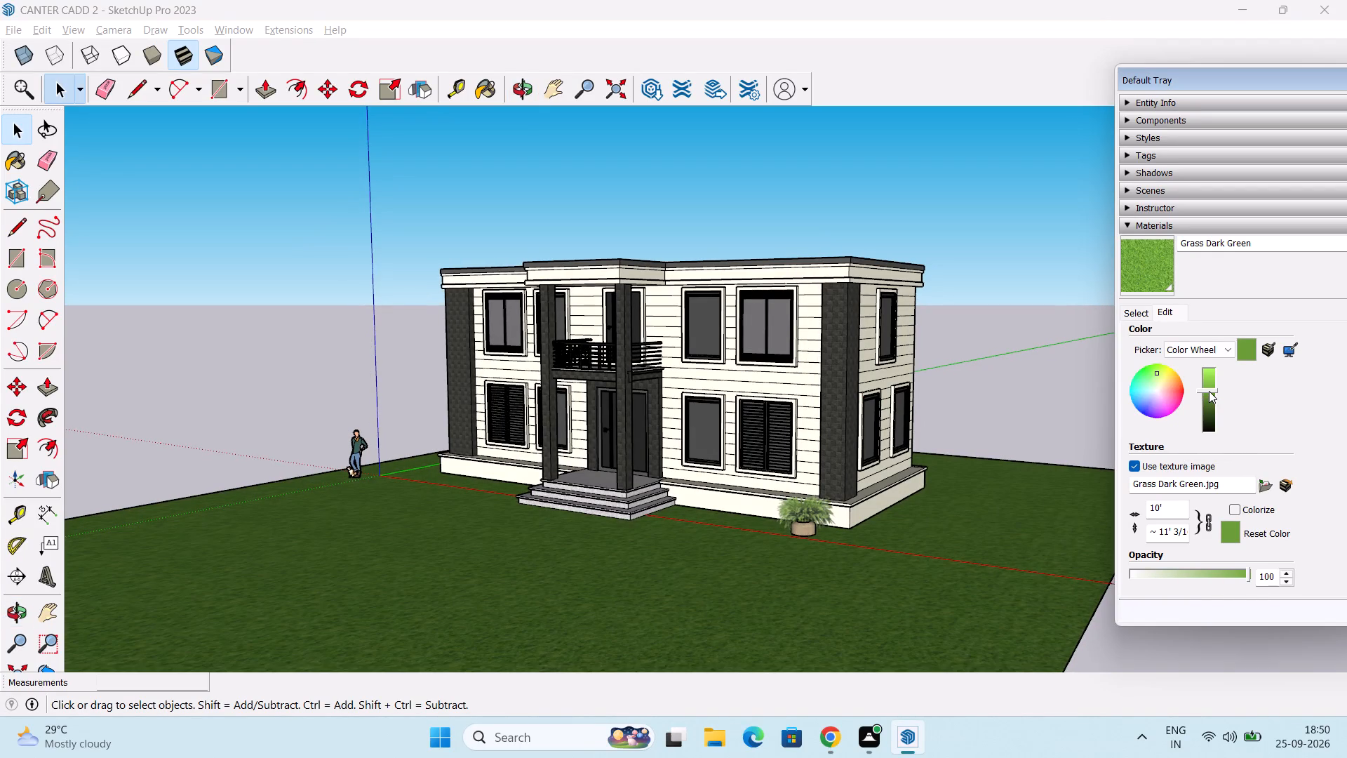
click(1207, 371)
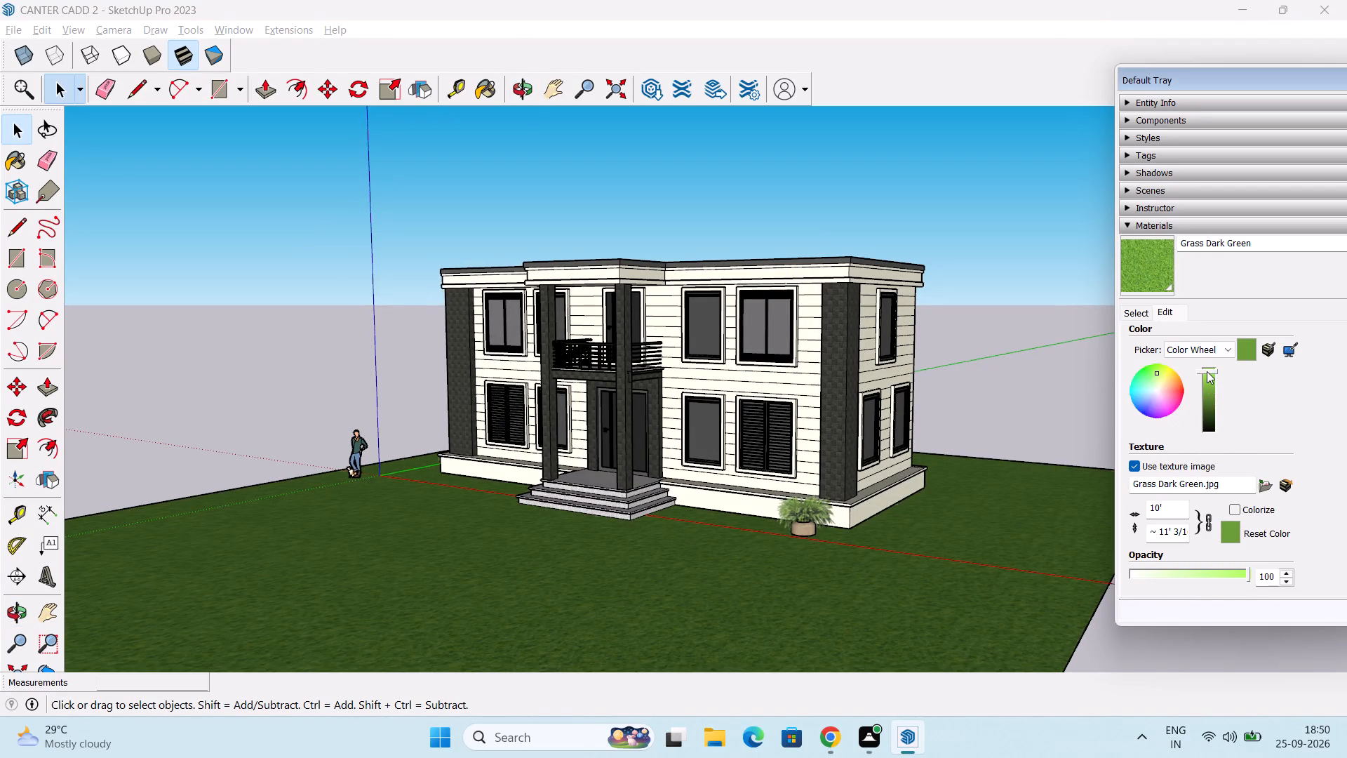
click(1209, 382)
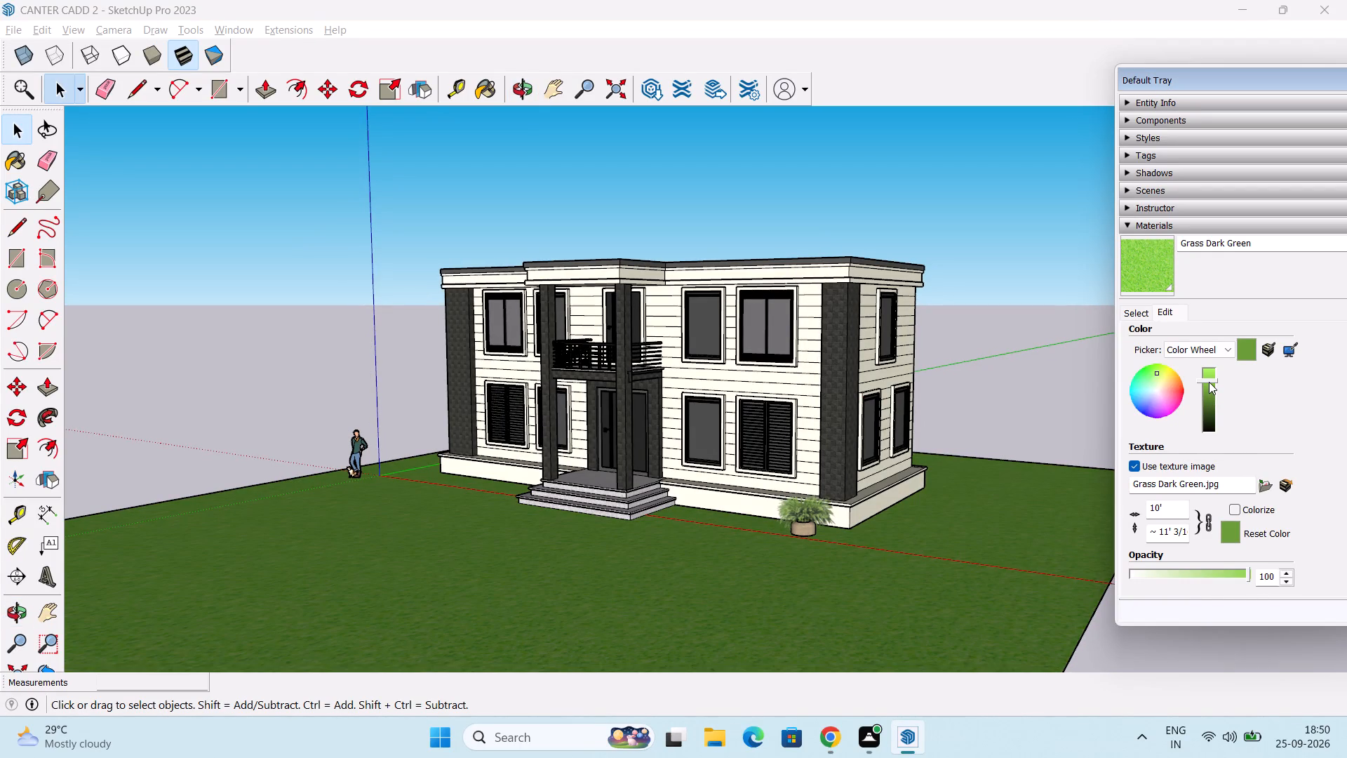
Adjust the Grass Dark Green material's brightness, trying a very light green before settling on a medium green.
click(1209, 376)
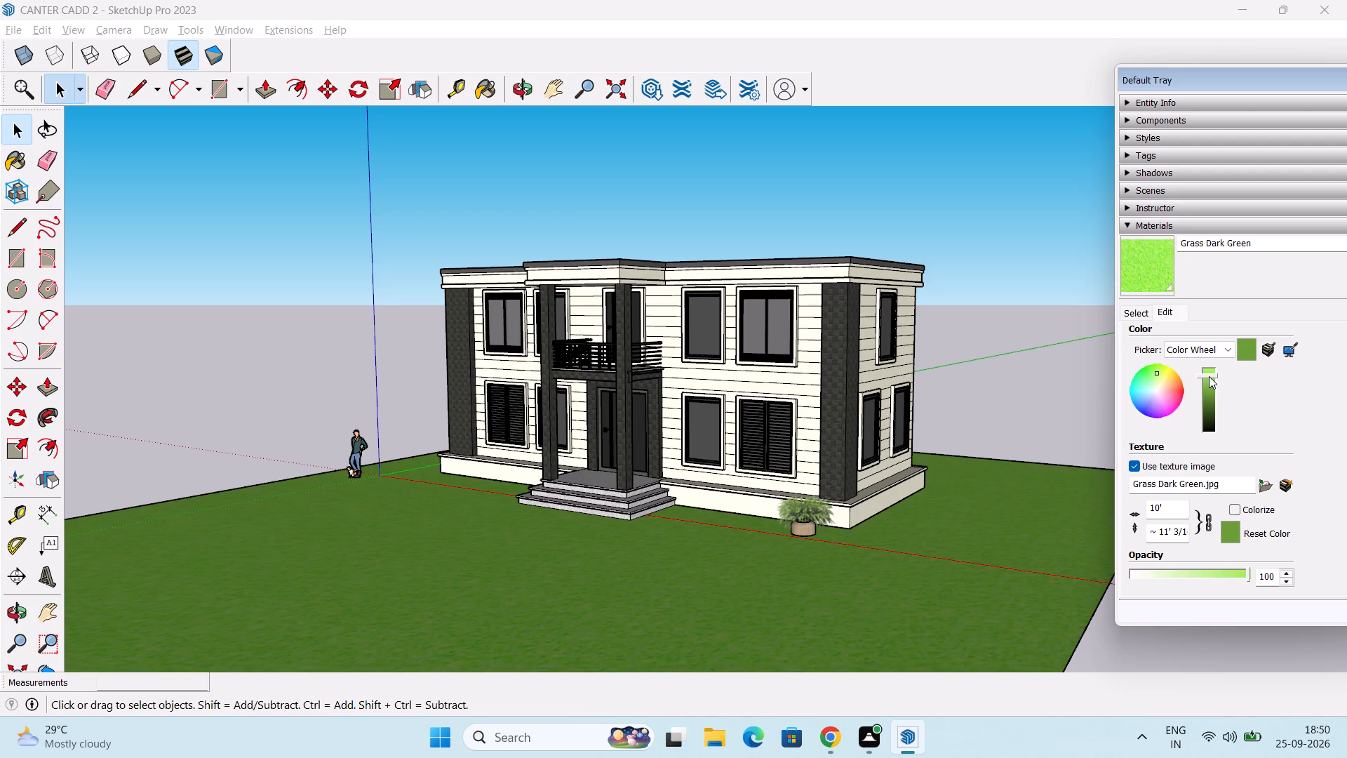
middle_drag(1057, 544, 972, 691)
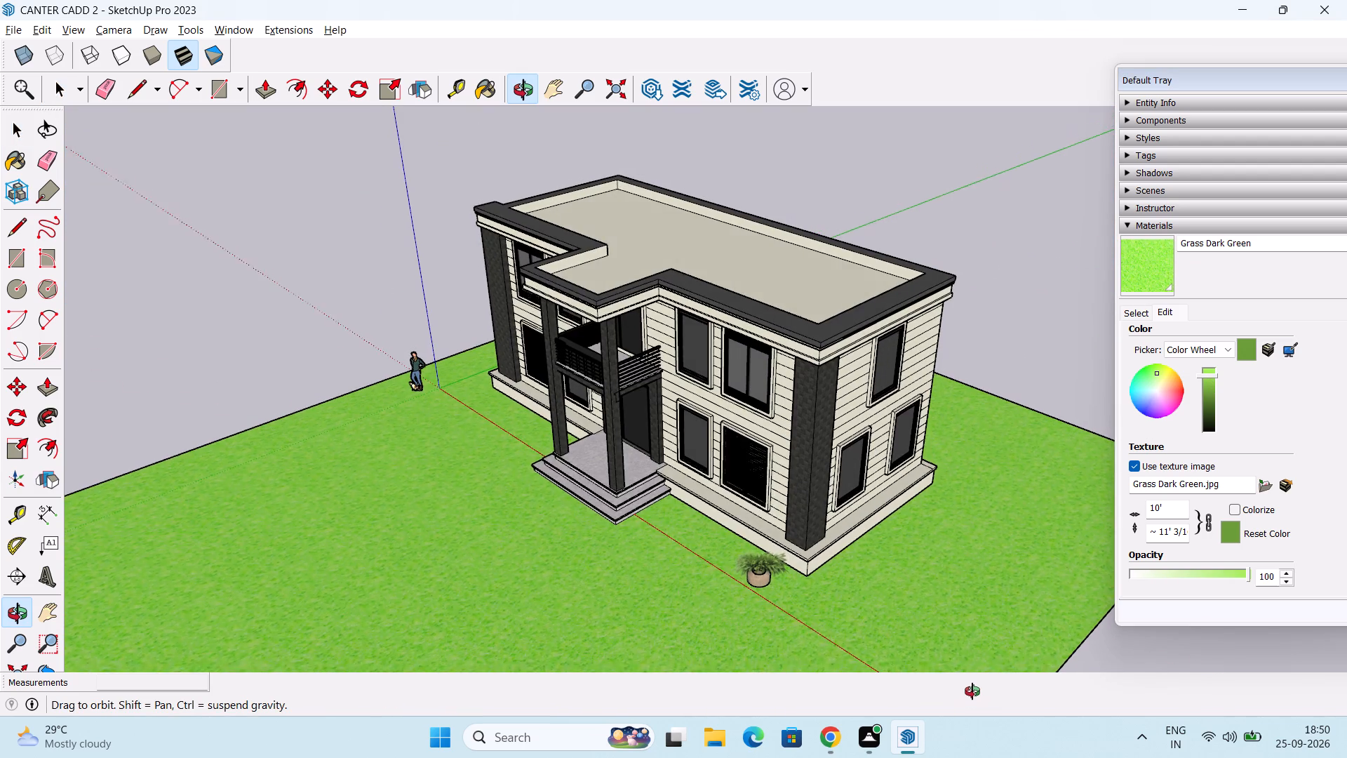
middle_drag(972, 691, 978, 681)
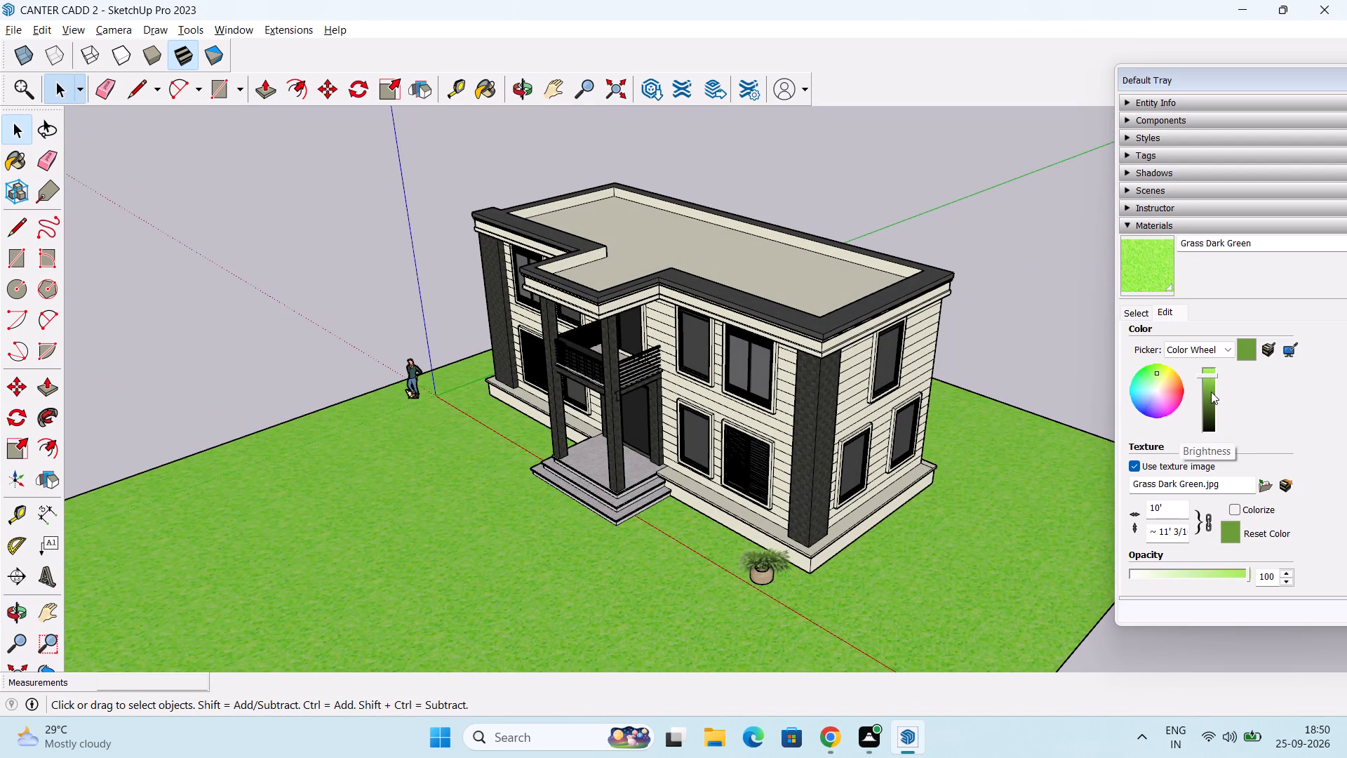
click(1211, 392)
middle_drag(859, 537, 930, 446)
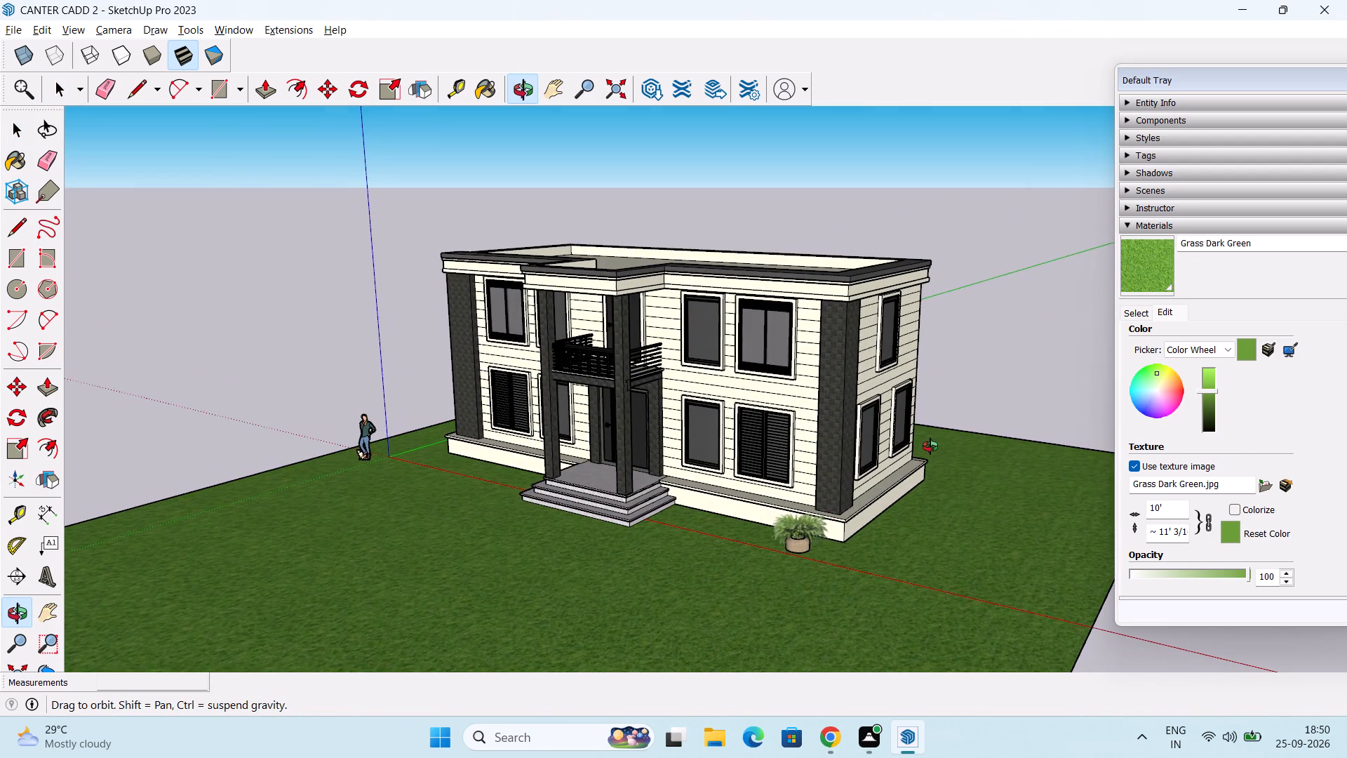
middle_drag(930, 446, 966, 447)
key(space)
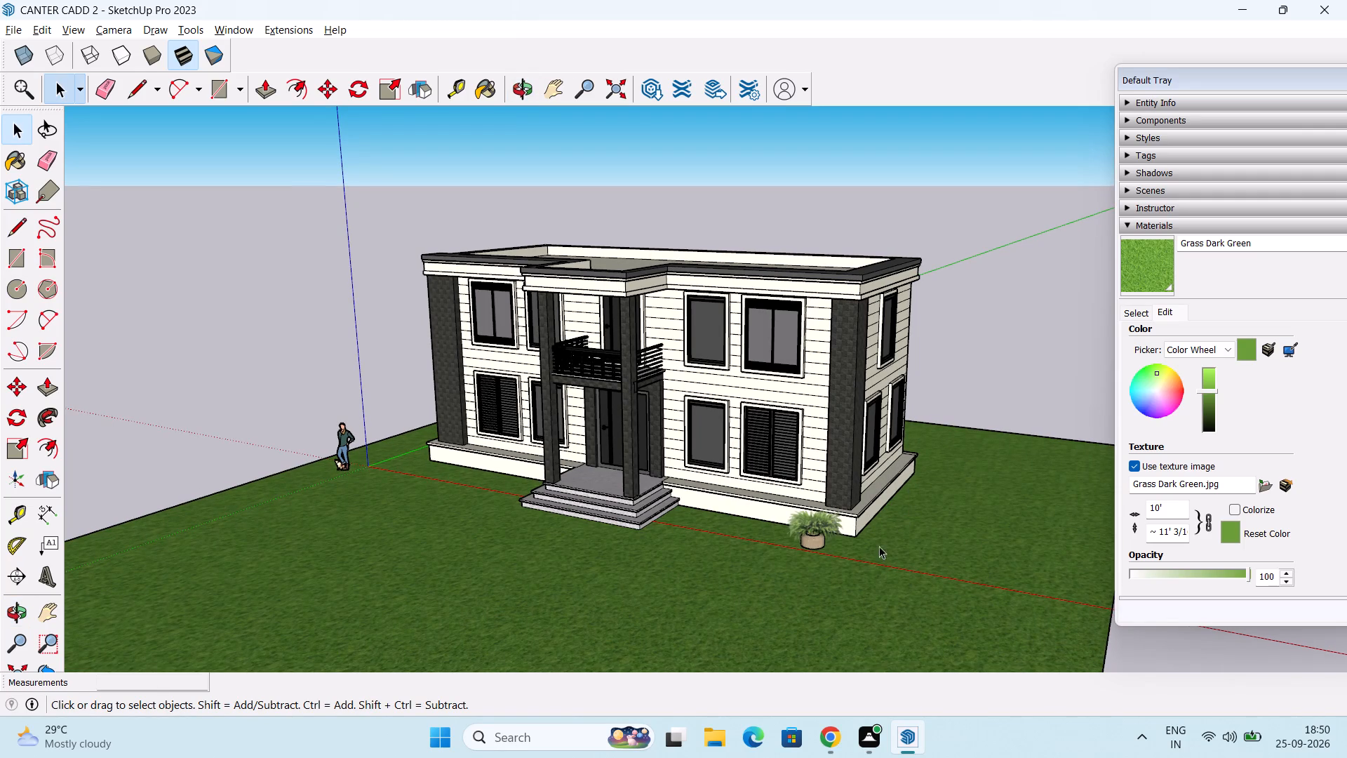
Move the potted plant about 1' 1" along the ground towards the house's front corner.
click(811, 535)
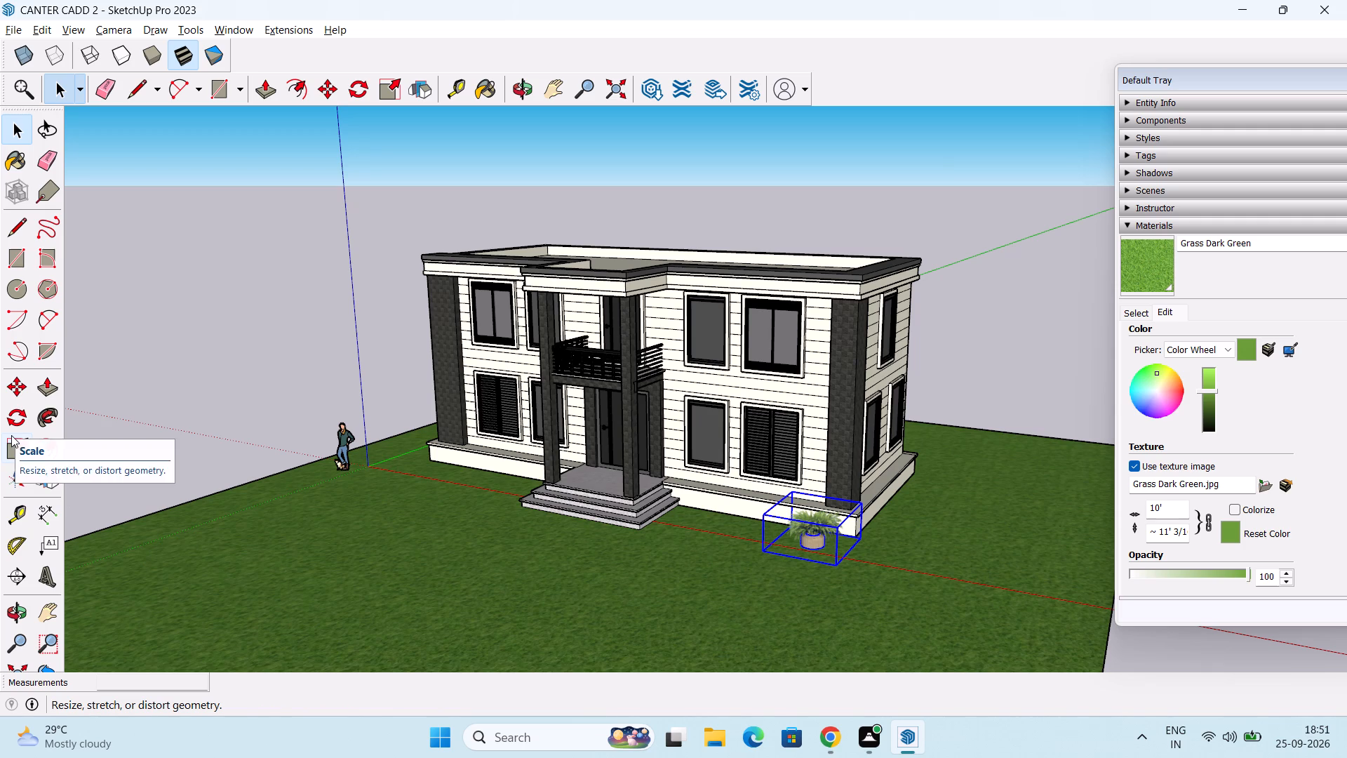
middle_drag(612, 512, 413, 538)
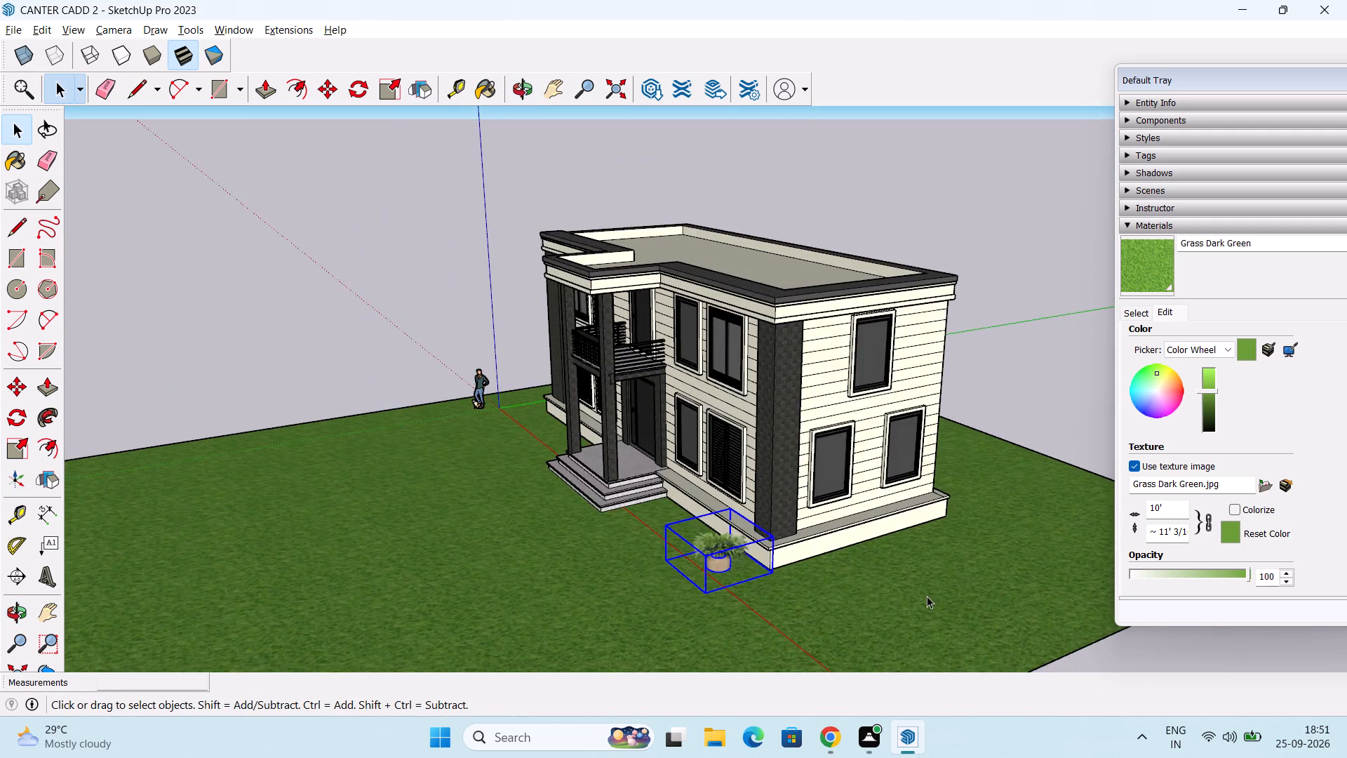
scroll(940, 596, up, 8)
middle_drag(657, 563, 632, 522)
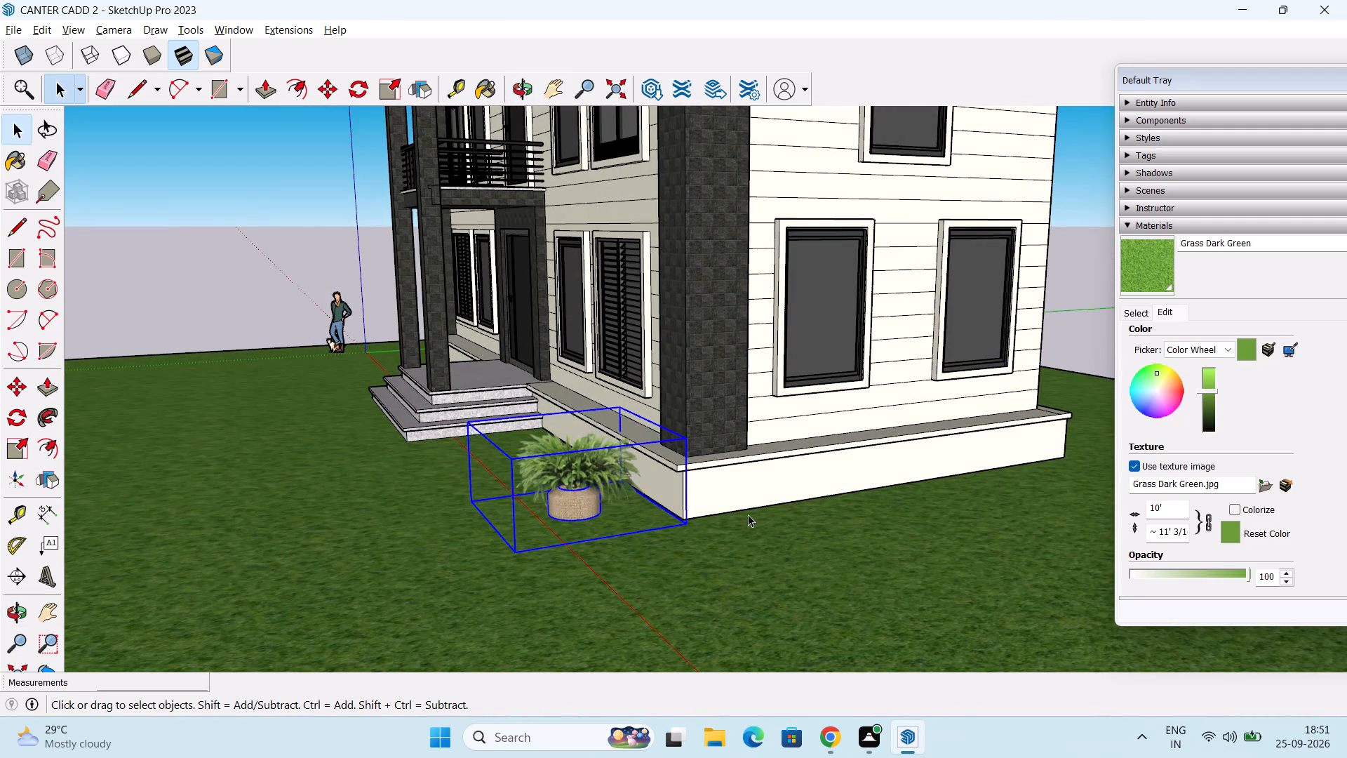
key(m)
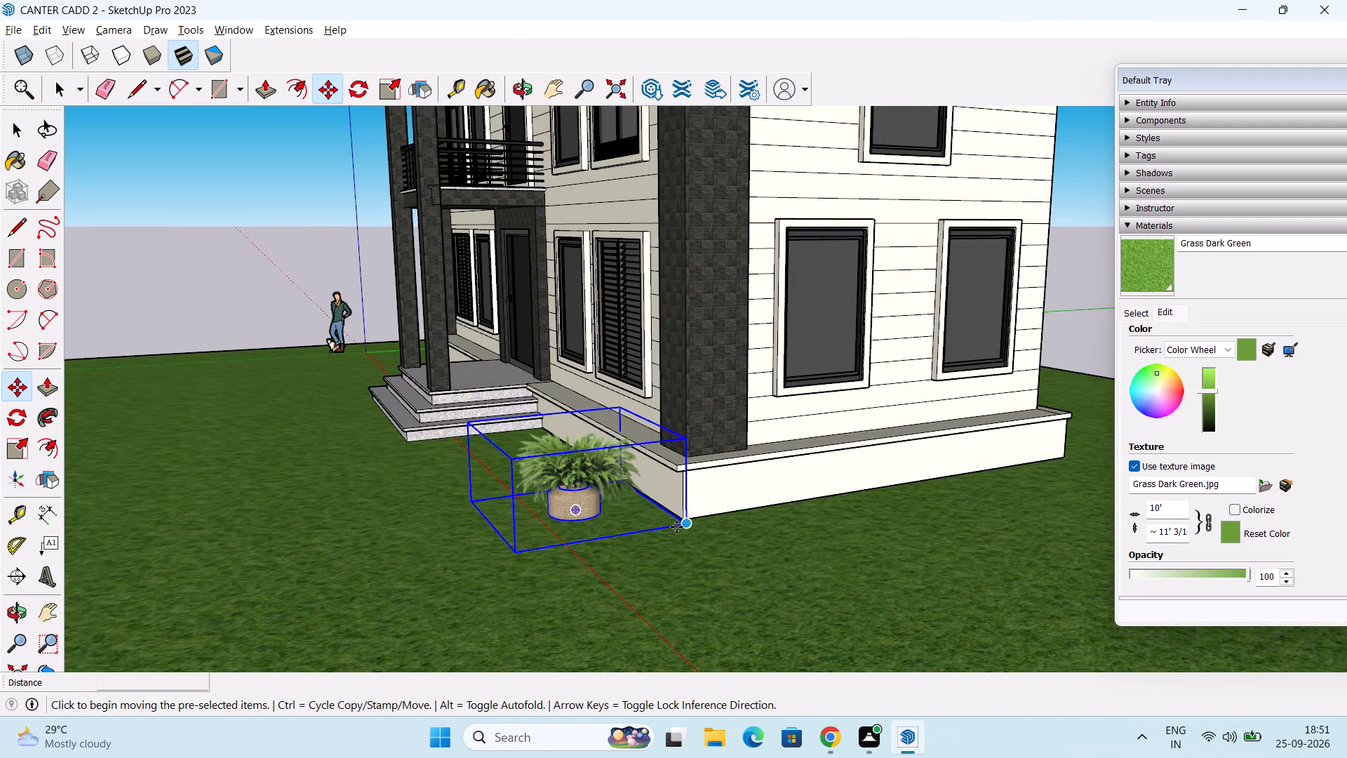
click(689, 530)
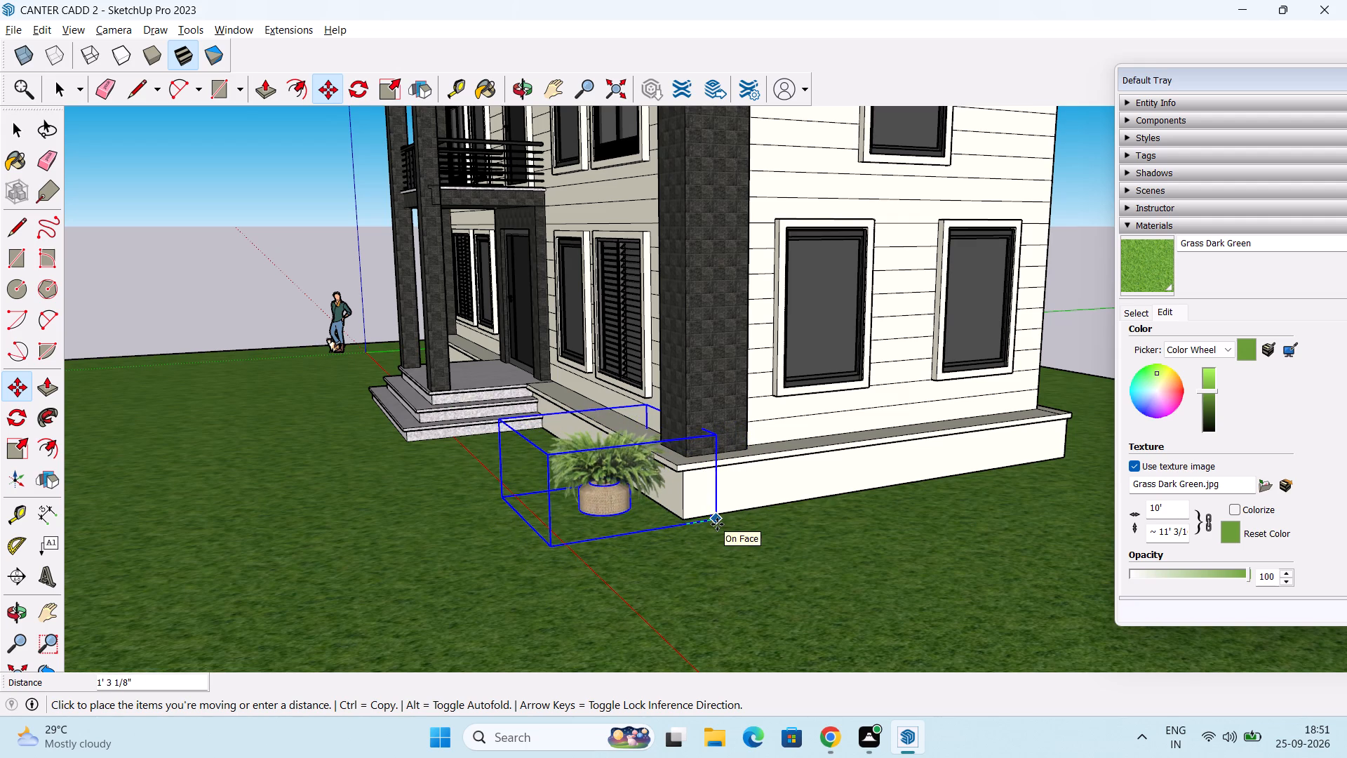
click(713, 525)
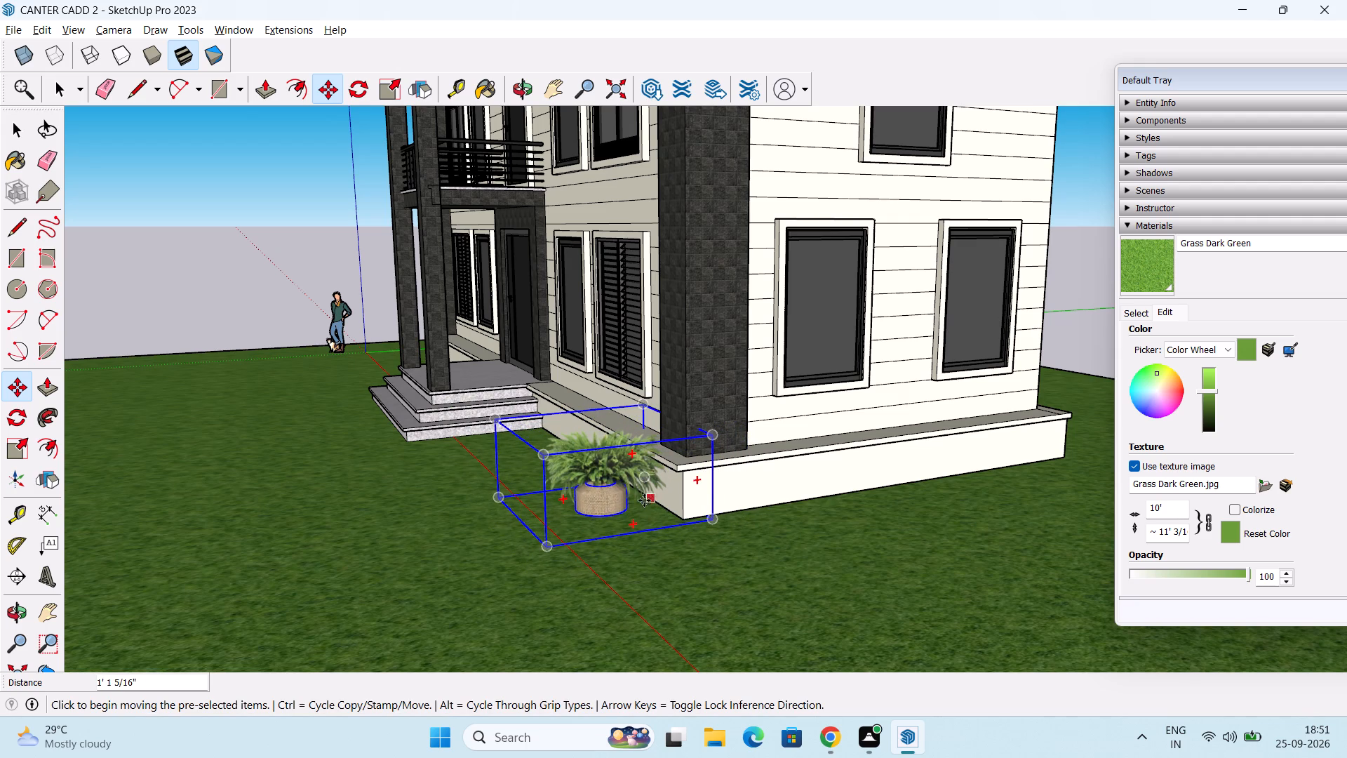
Scale up the potted plant, making it much taller and widening it by about 1.20 along red and 1.24 along green.
drag(10, 446, 20, 444)
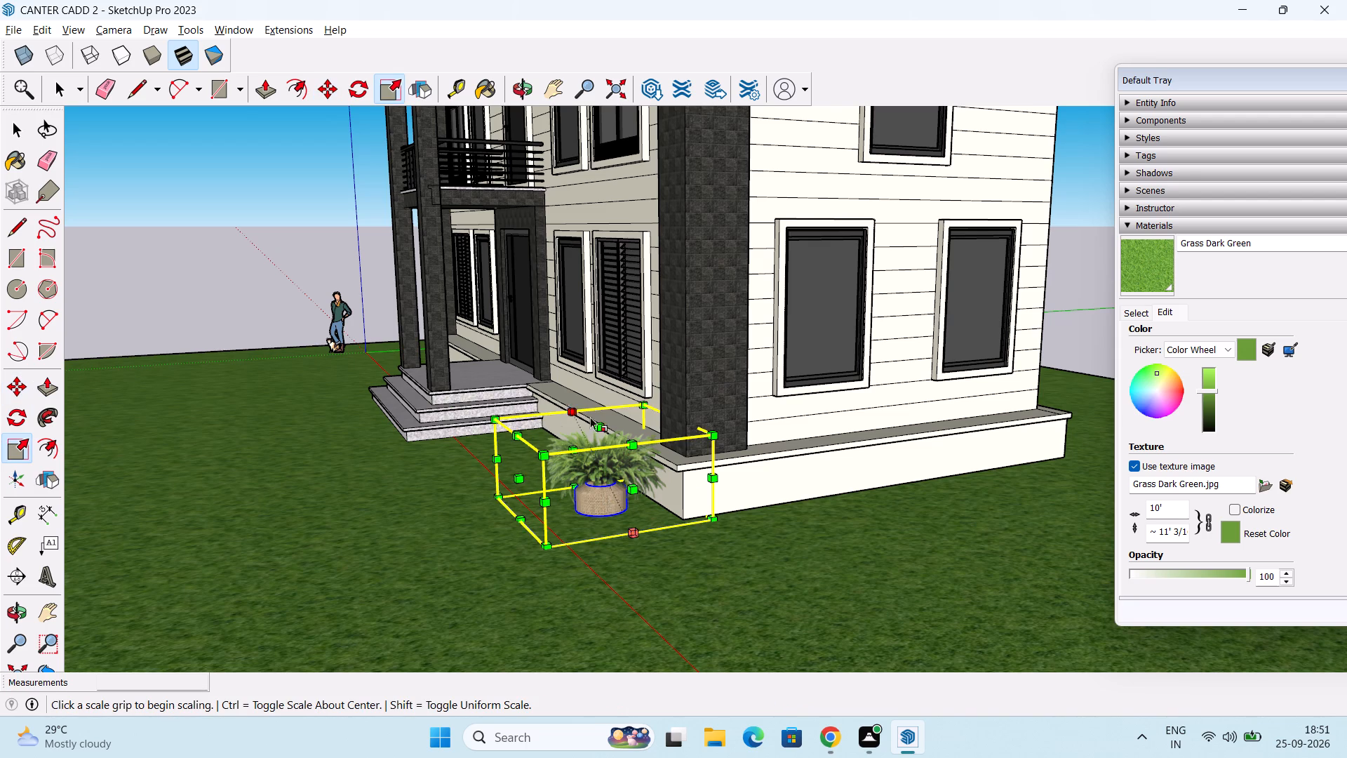
drag(598, 422, 612, 347)
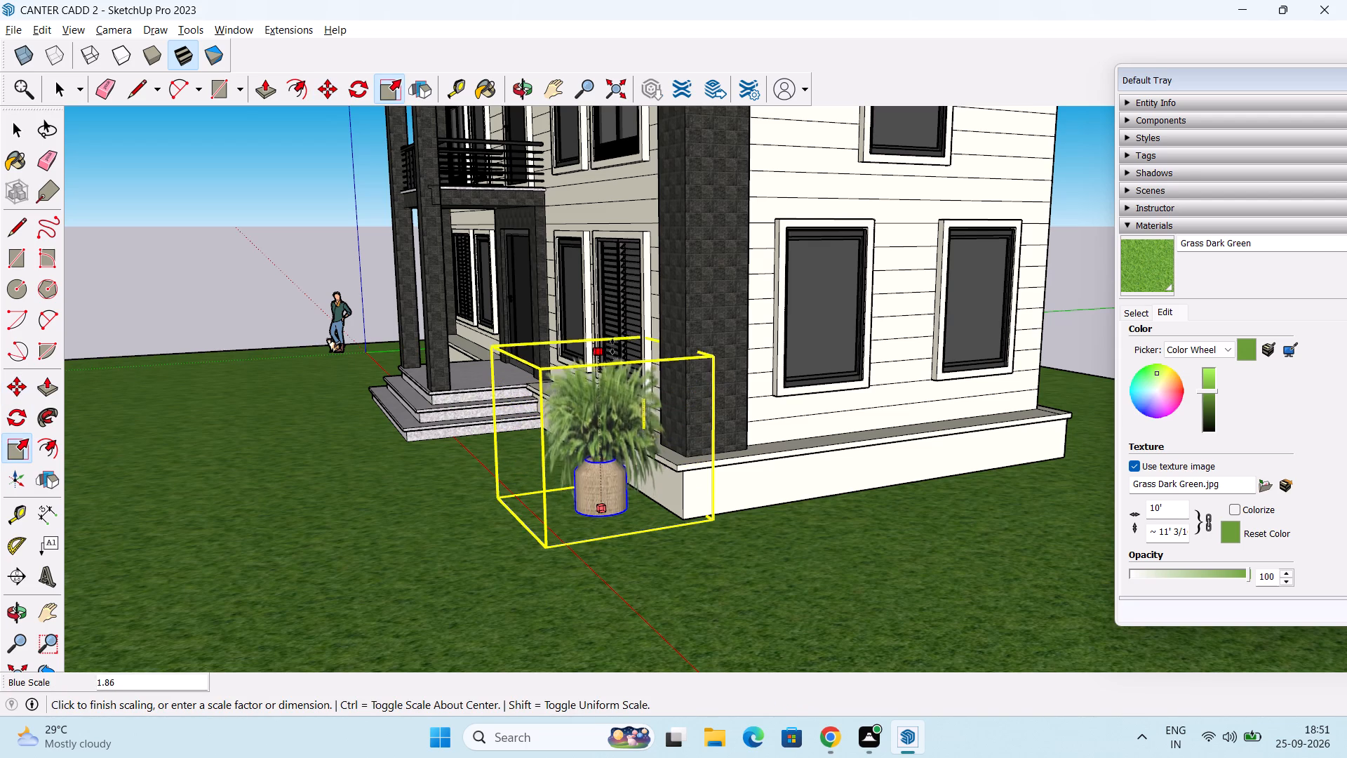
drag(612, 347, 620, 300)
middle_drag(602, 399, 843, 551)
shift+middle_drag(857, 530, 757, 477)
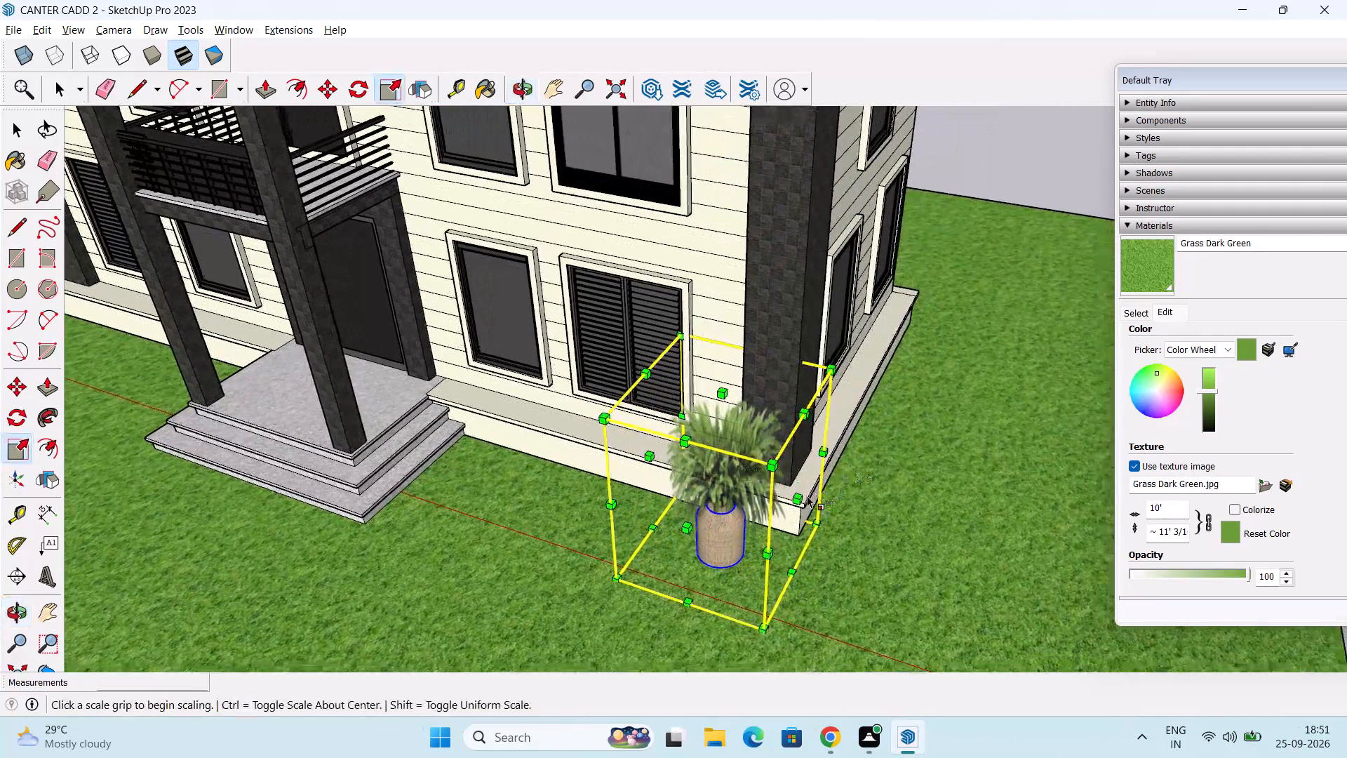
drag(797, 498, 844, 510)
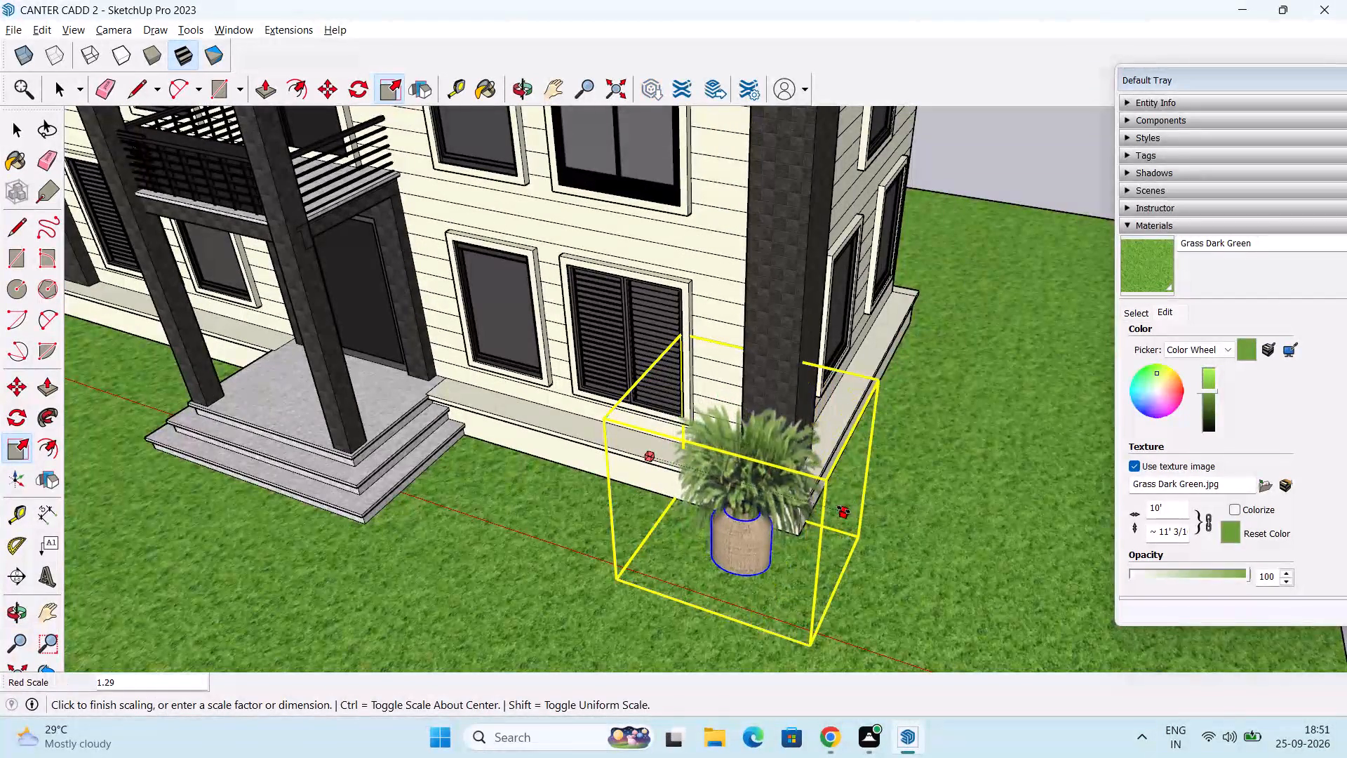
drag(844, 510, 829, 510)
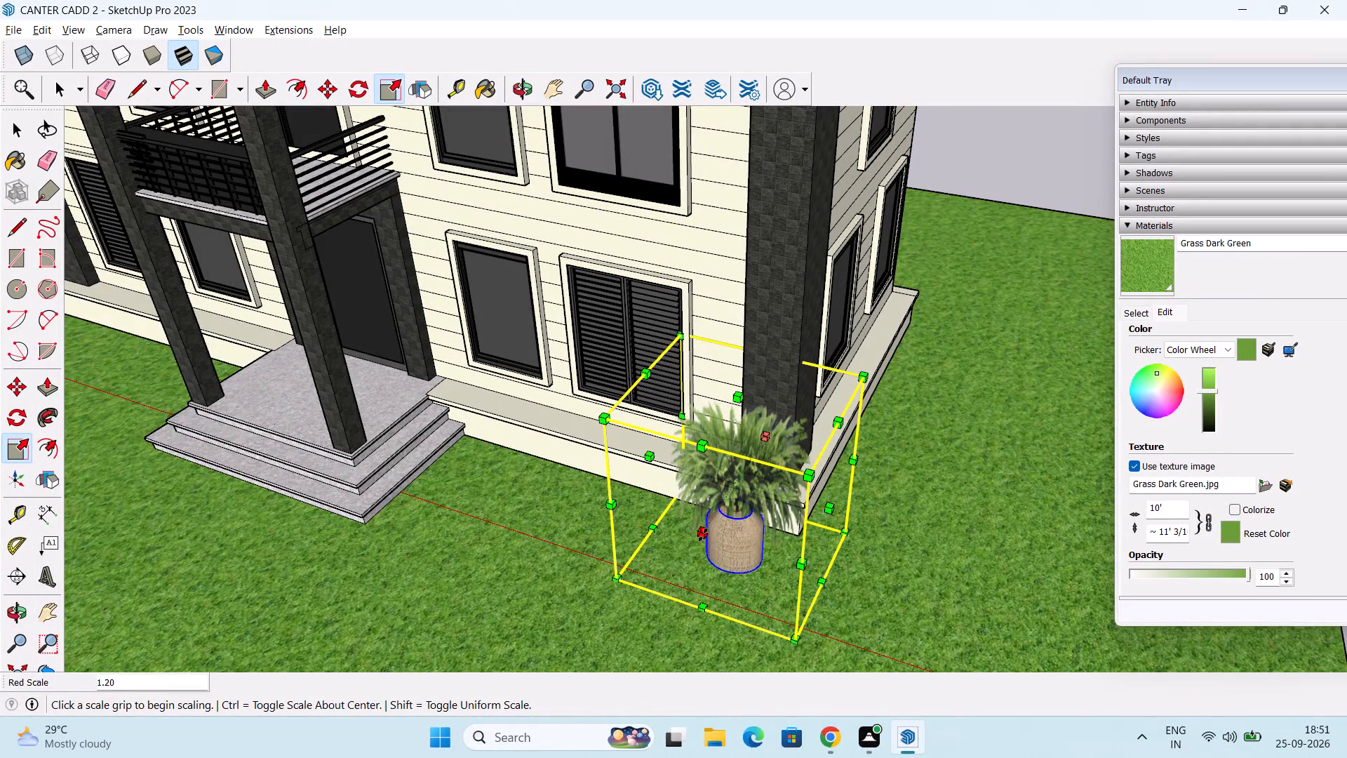
drag(703, 535, 686, 562)
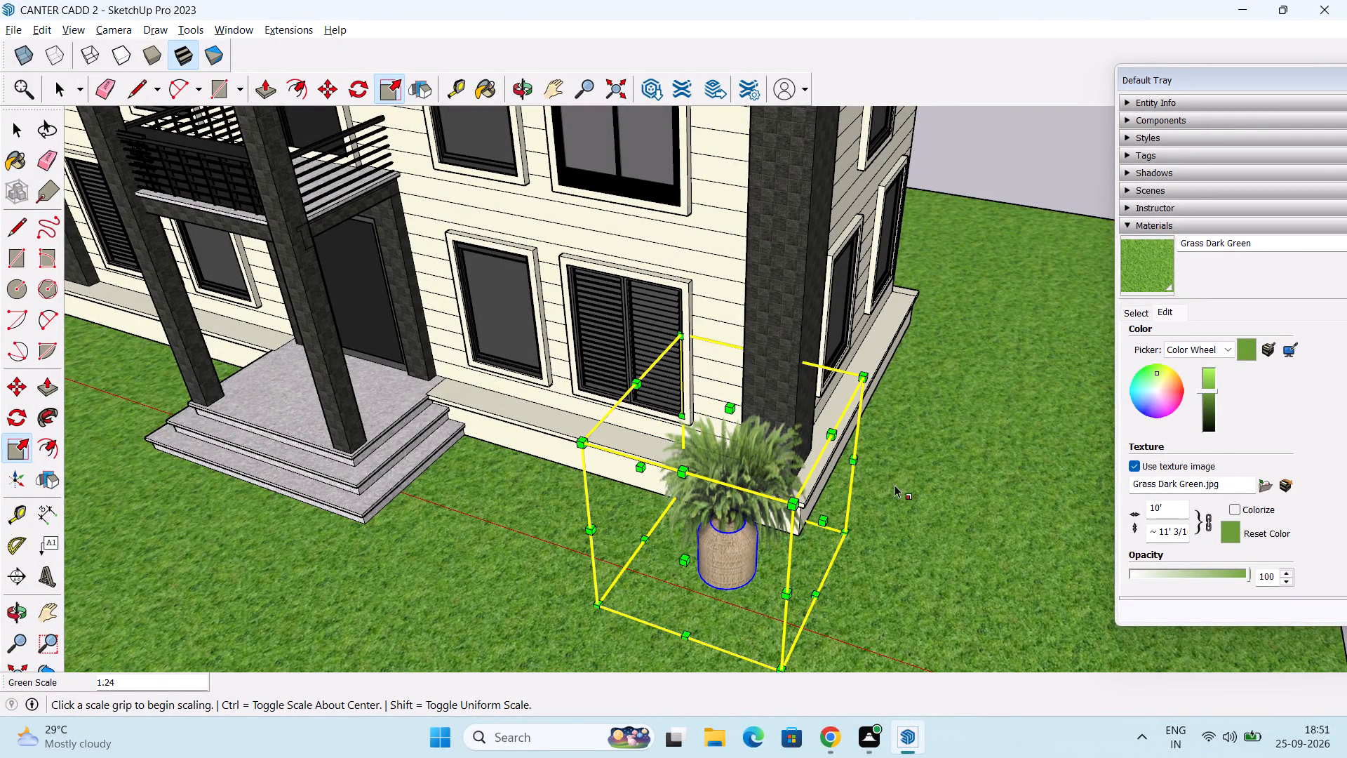
key(space)
click(939, 476)
Examine the enlarged potted plant's proportions against the whole front of the house.
scroll(939, 476, down, 5)
middle_drag(937, 481, 929, 328)
scroll(929, 328, down, 5)
scroll(903, 408, down, 1)
scroll(894, 430, up, 4)
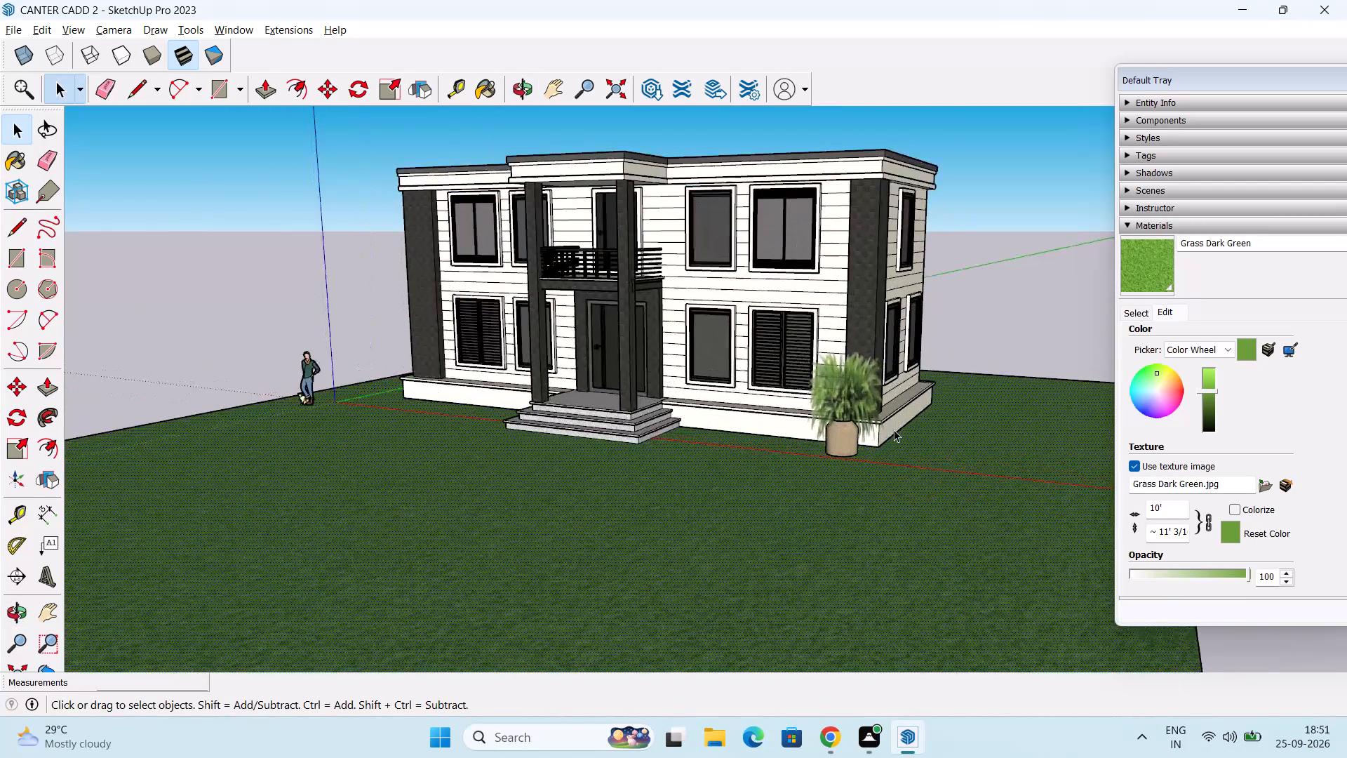
scroll(894, 430, up, 2)
middle_drag(894, 430, 900, 399)
shift+middle_drag(900, 399, 909, 528)
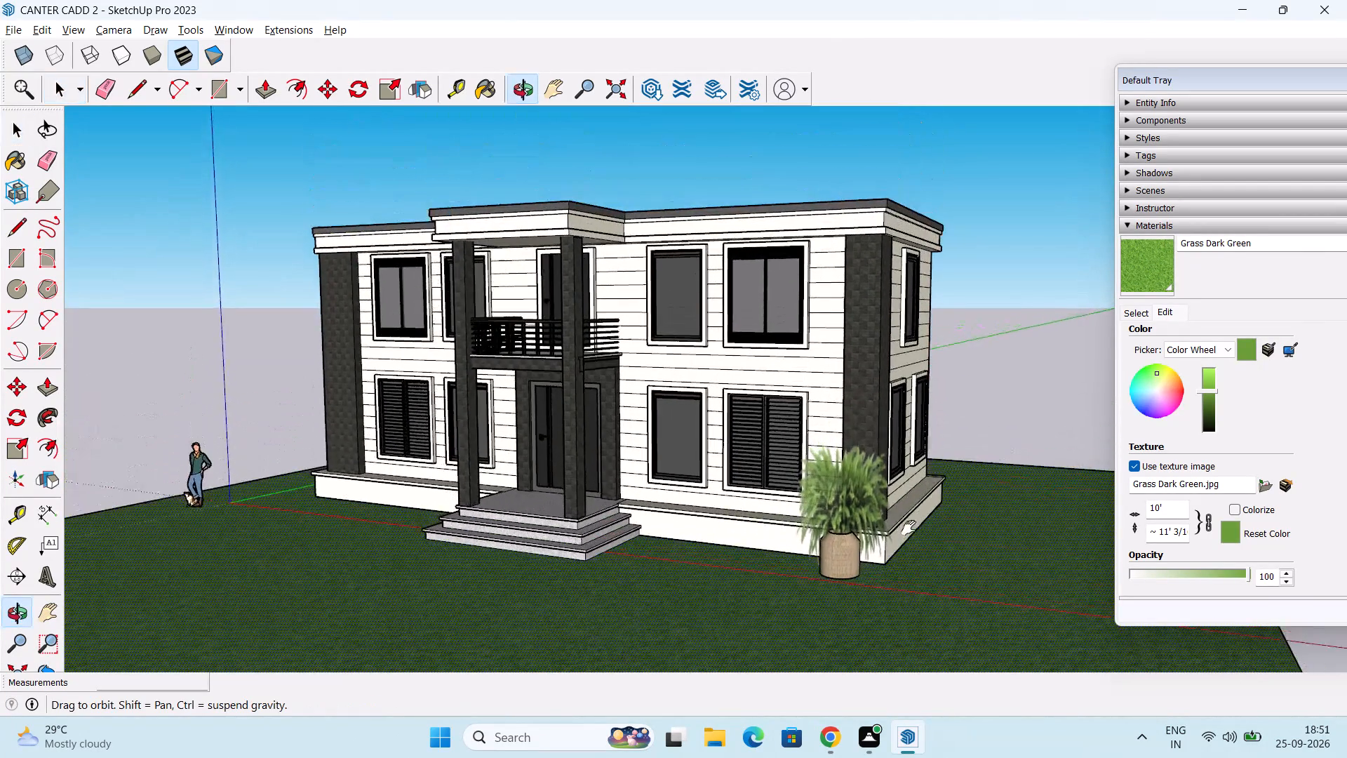
shift+middle_drag(909, 528, 909, 519)
click(1032, 419)
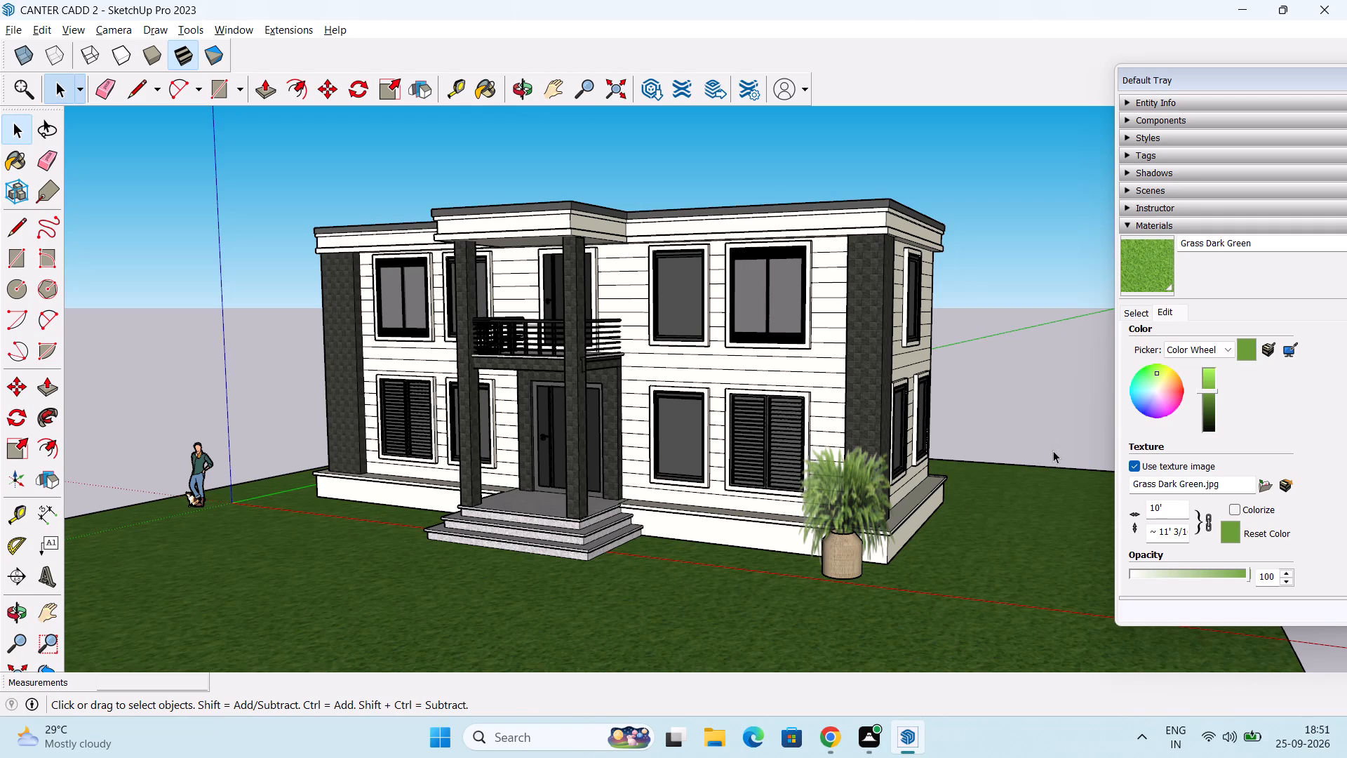
Save the house model.
key(ctrl+s)
key(ctrl+s)
key(ctrl+s)
key(ctrl+s)
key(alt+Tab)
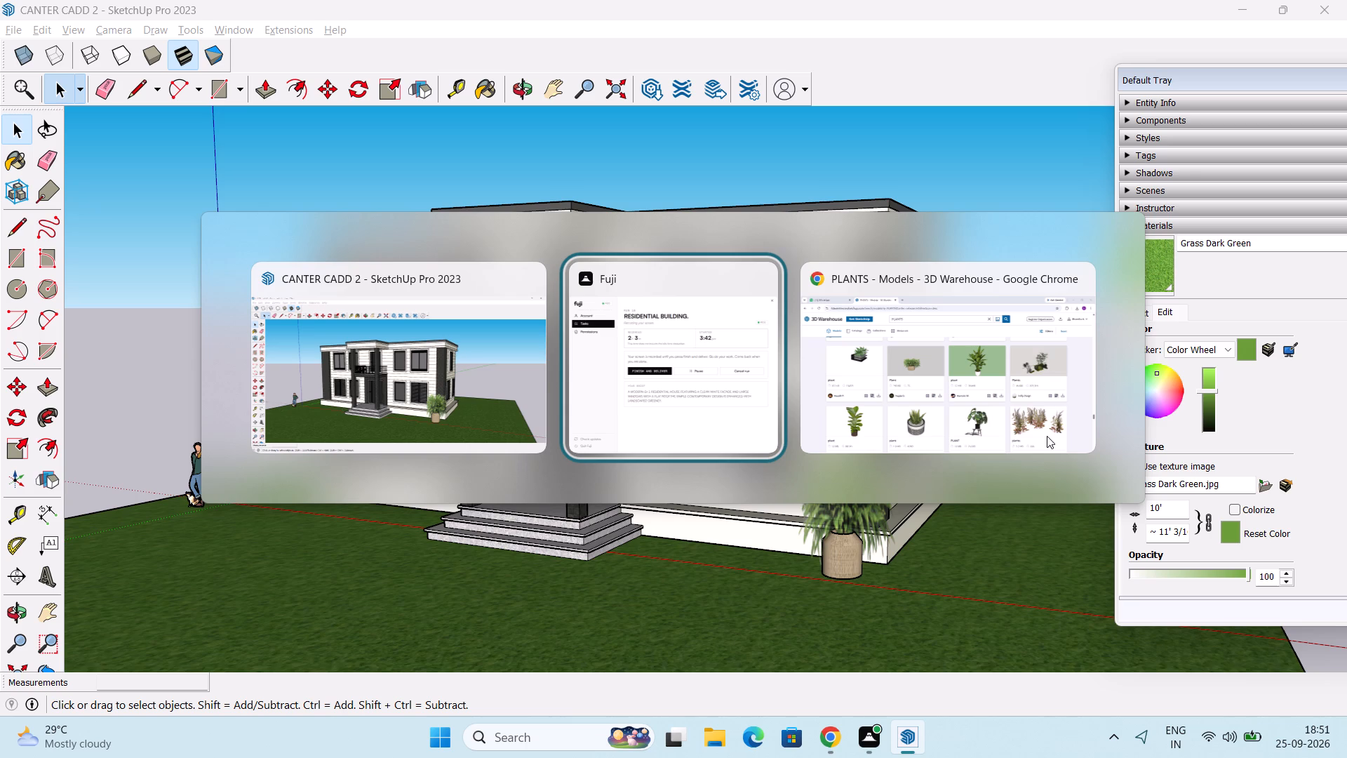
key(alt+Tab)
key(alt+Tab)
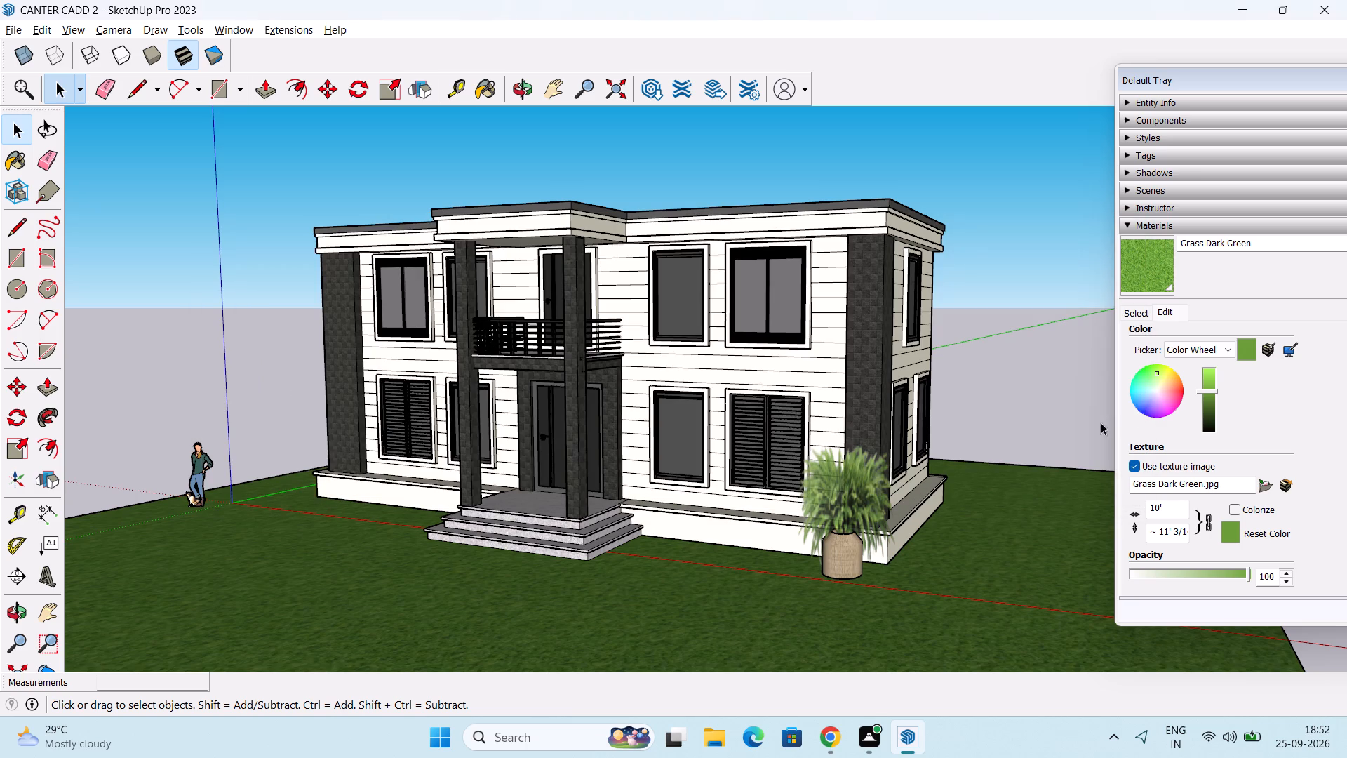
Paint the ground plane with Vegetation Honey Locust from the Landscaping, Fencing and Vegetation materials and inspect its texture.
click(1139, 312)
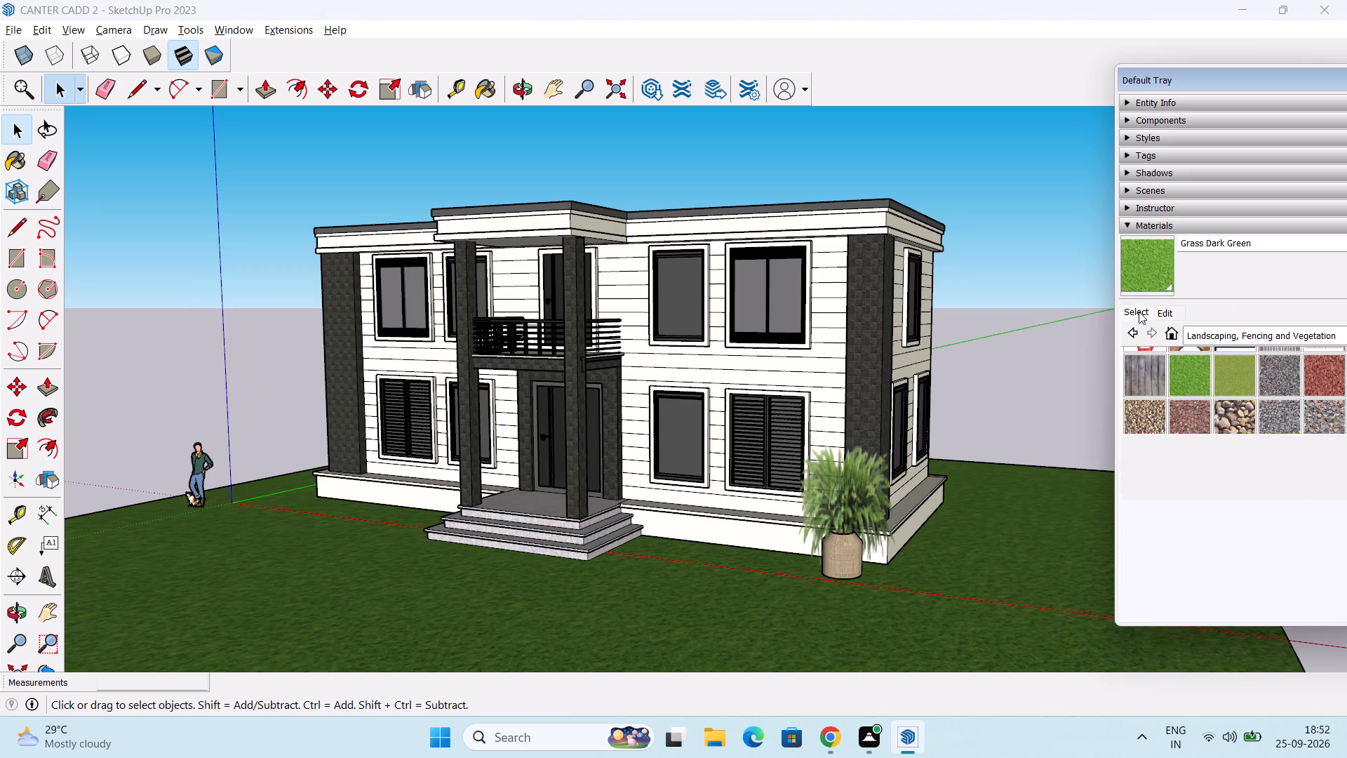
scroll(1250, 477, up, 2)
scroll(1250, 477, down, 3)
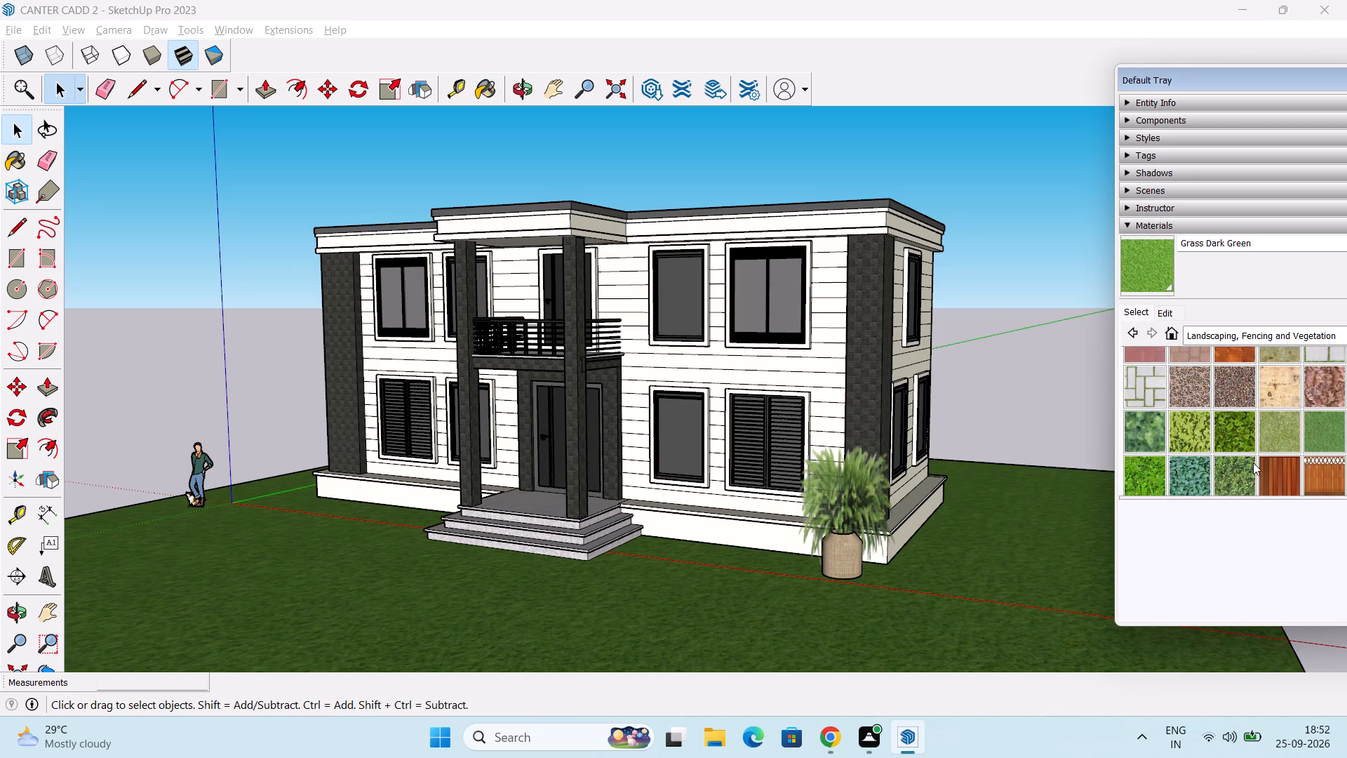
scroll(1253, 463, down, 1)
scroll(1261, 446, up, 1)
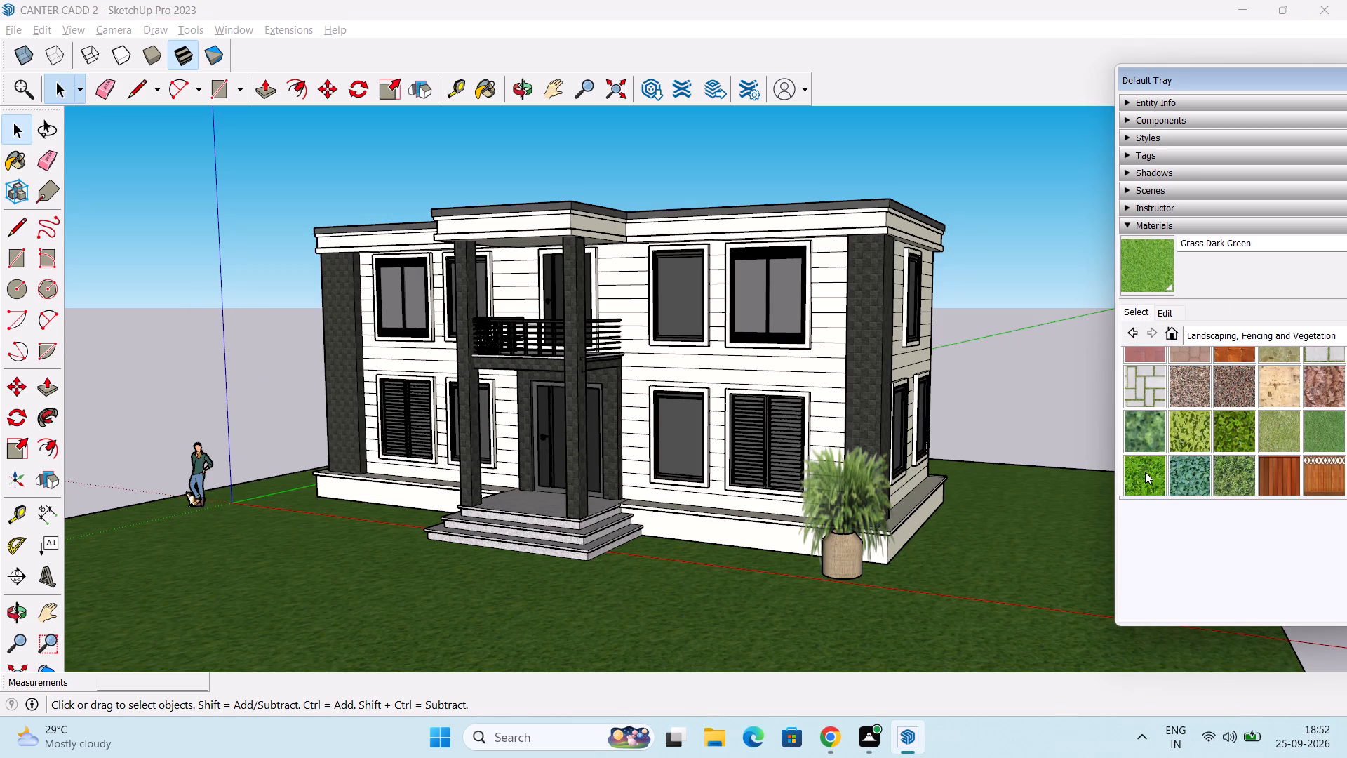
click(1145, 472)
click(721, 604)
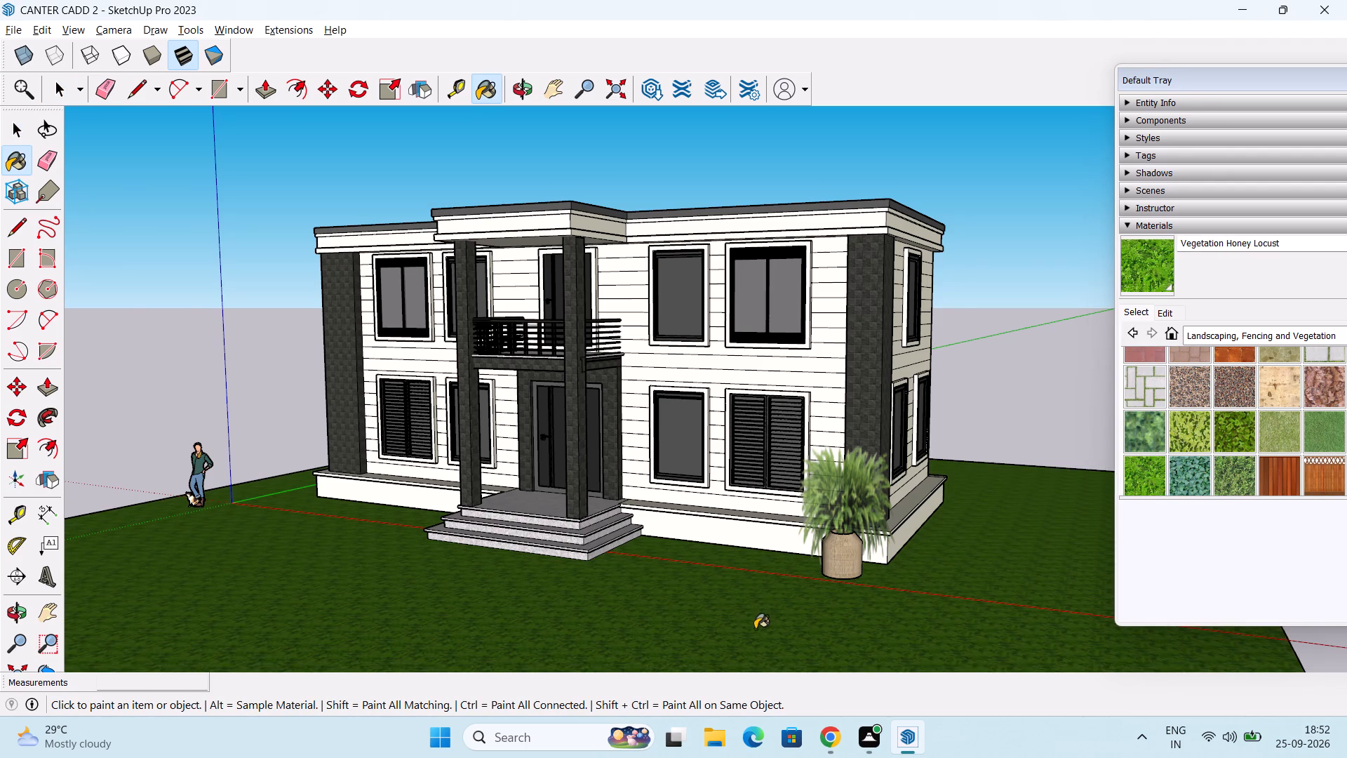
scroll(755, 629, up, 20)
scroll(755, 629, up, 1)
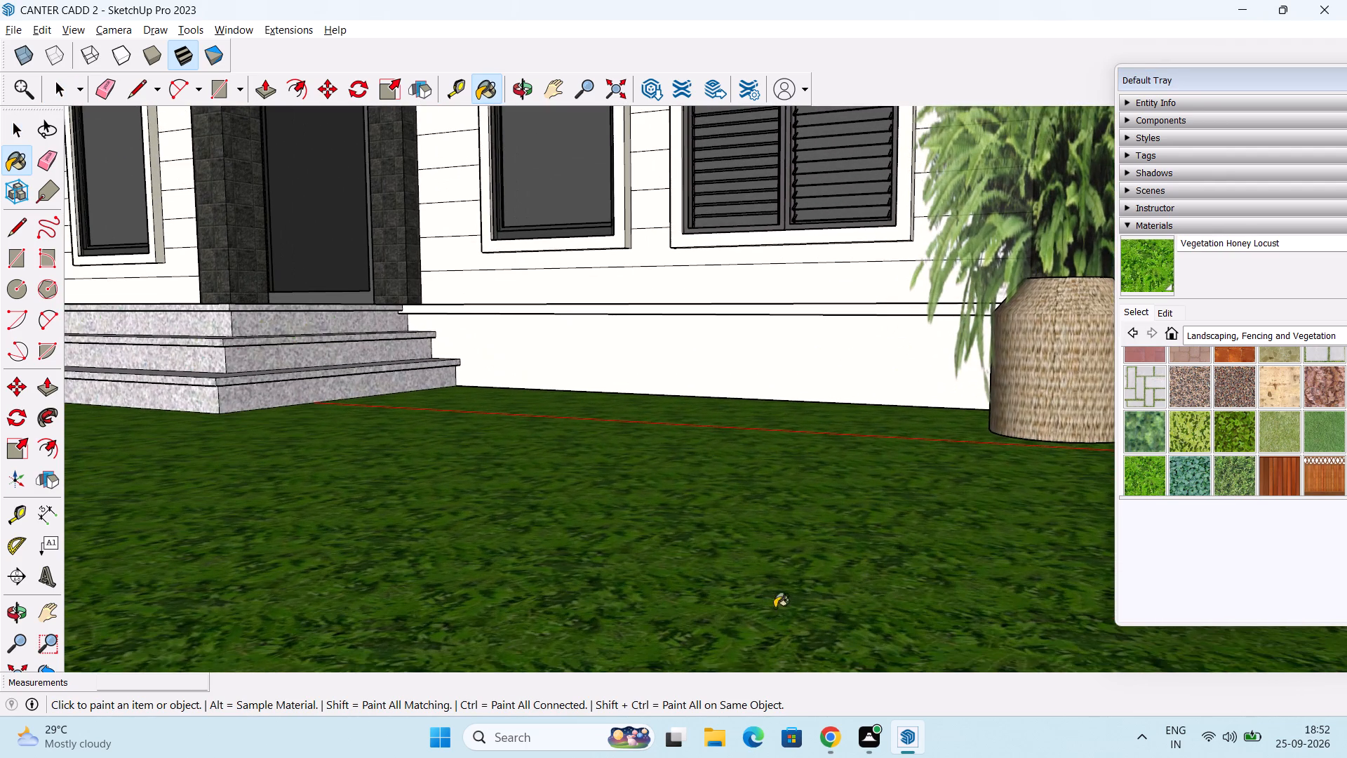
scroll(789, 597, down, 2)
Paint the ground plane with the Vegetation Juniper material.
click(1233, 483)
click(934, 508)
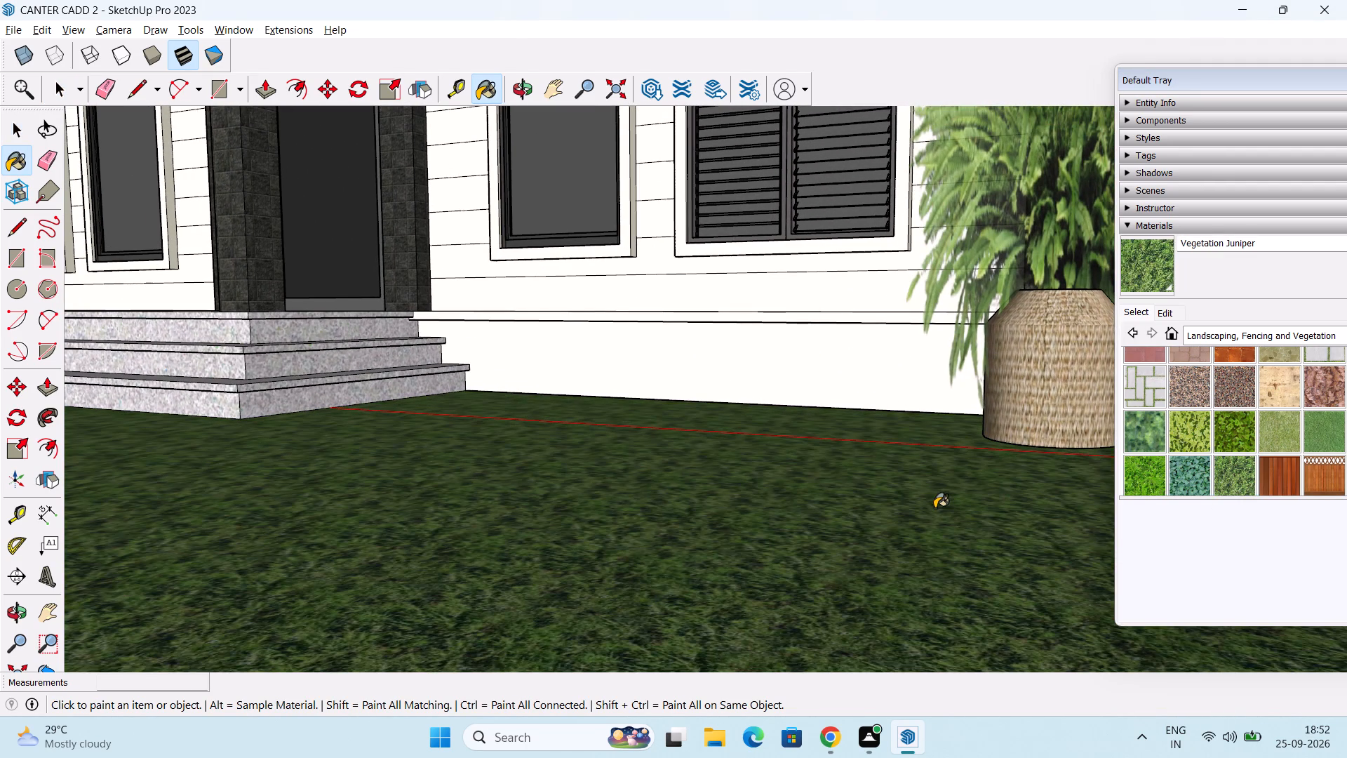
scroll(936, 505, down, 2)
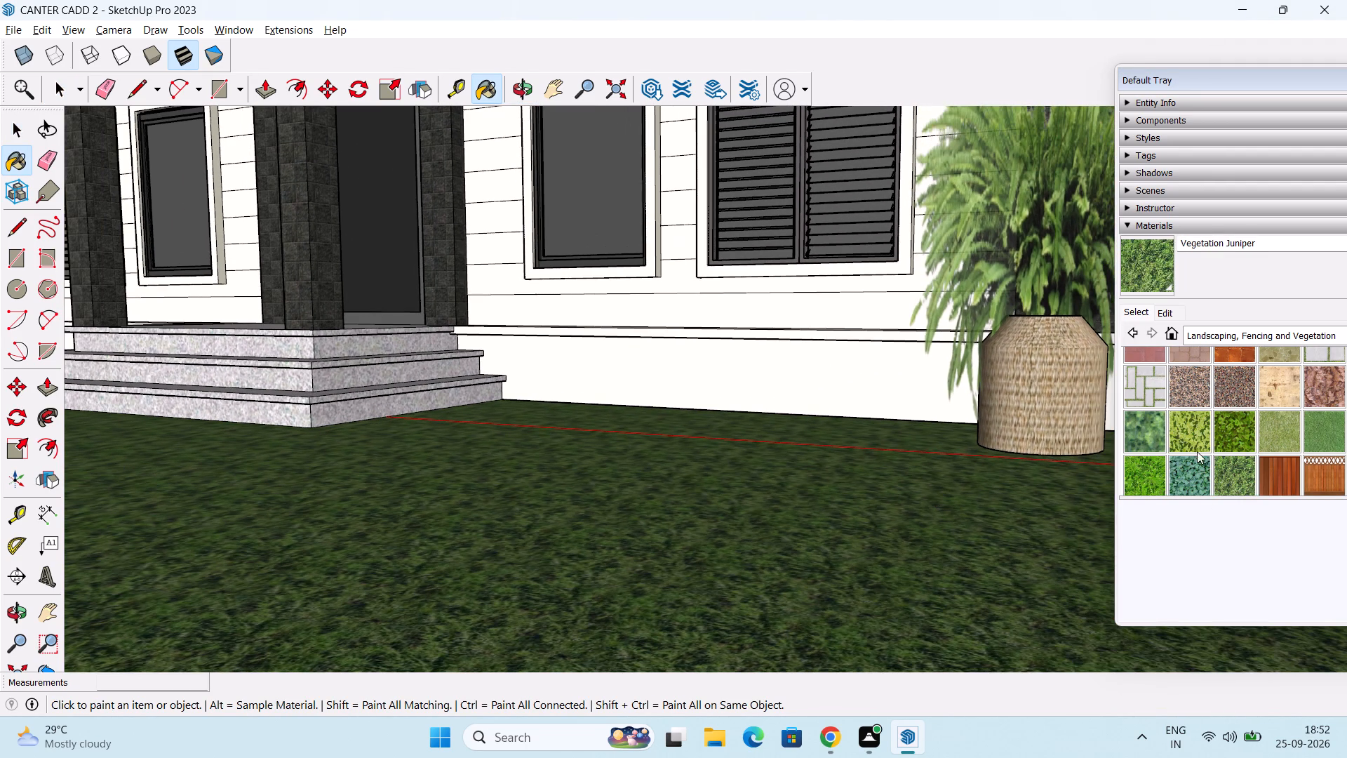
Paint the ground plane with Vegetation Grass Artificial and check its look around the steps and potted plant.
click(1325, 425)
click(863, 507)
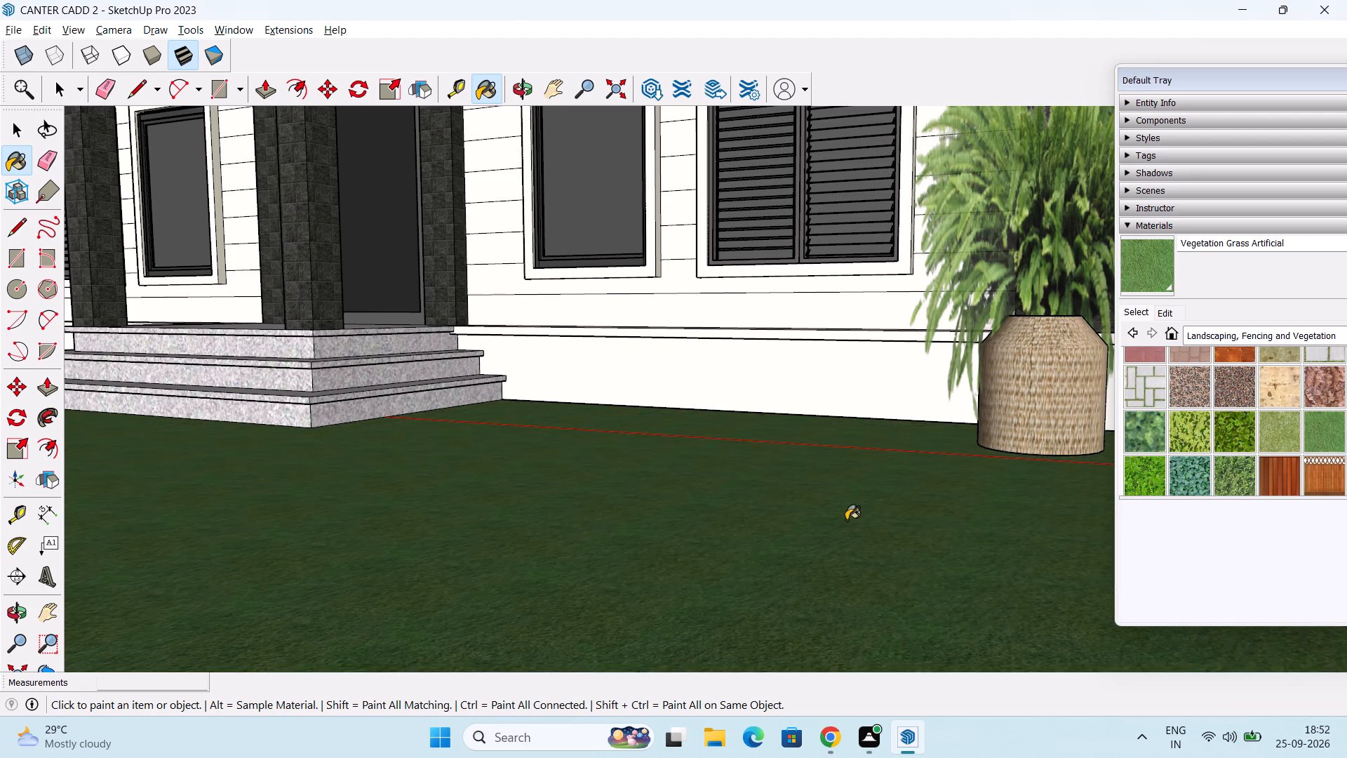
scroll(846, 520, down, 7)
middle_drag(846, 521, 763, 632)
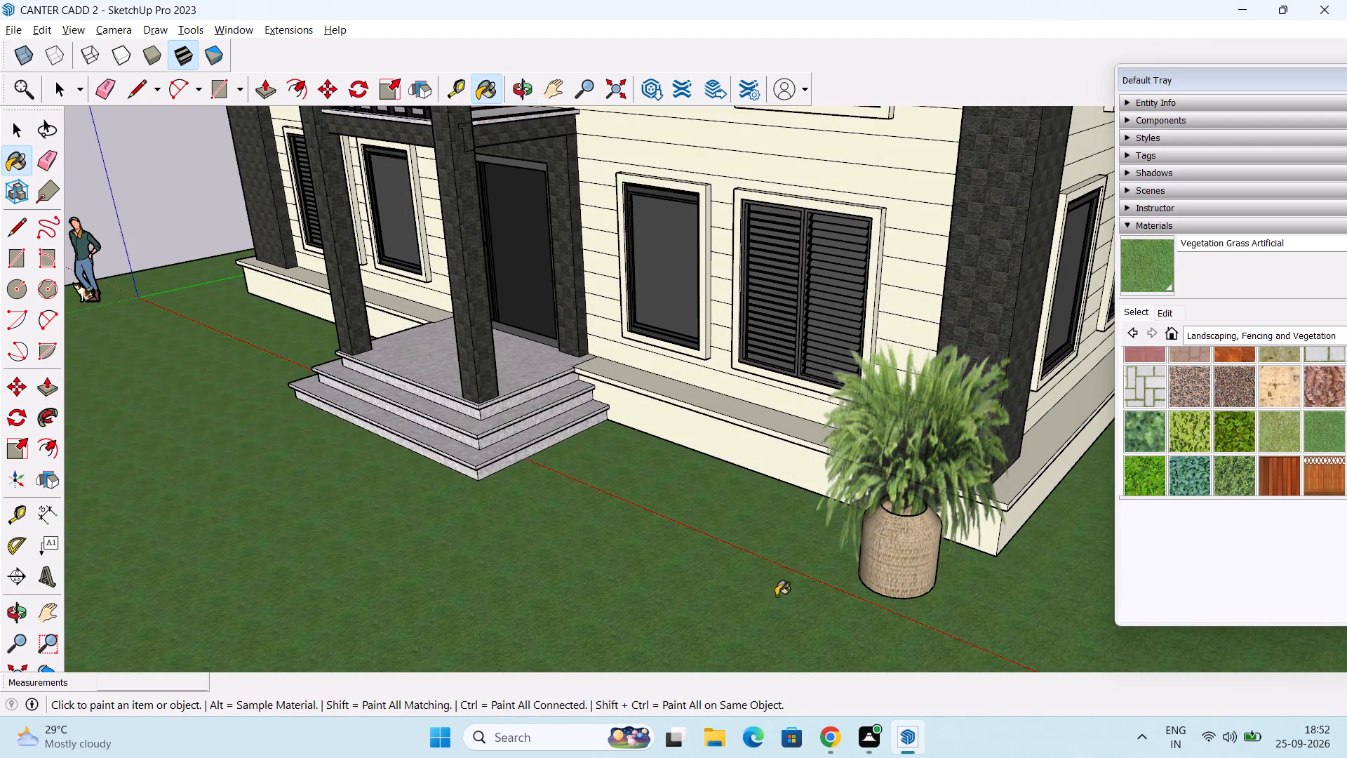
shift+middle_drag(776, 596, 836, 432)
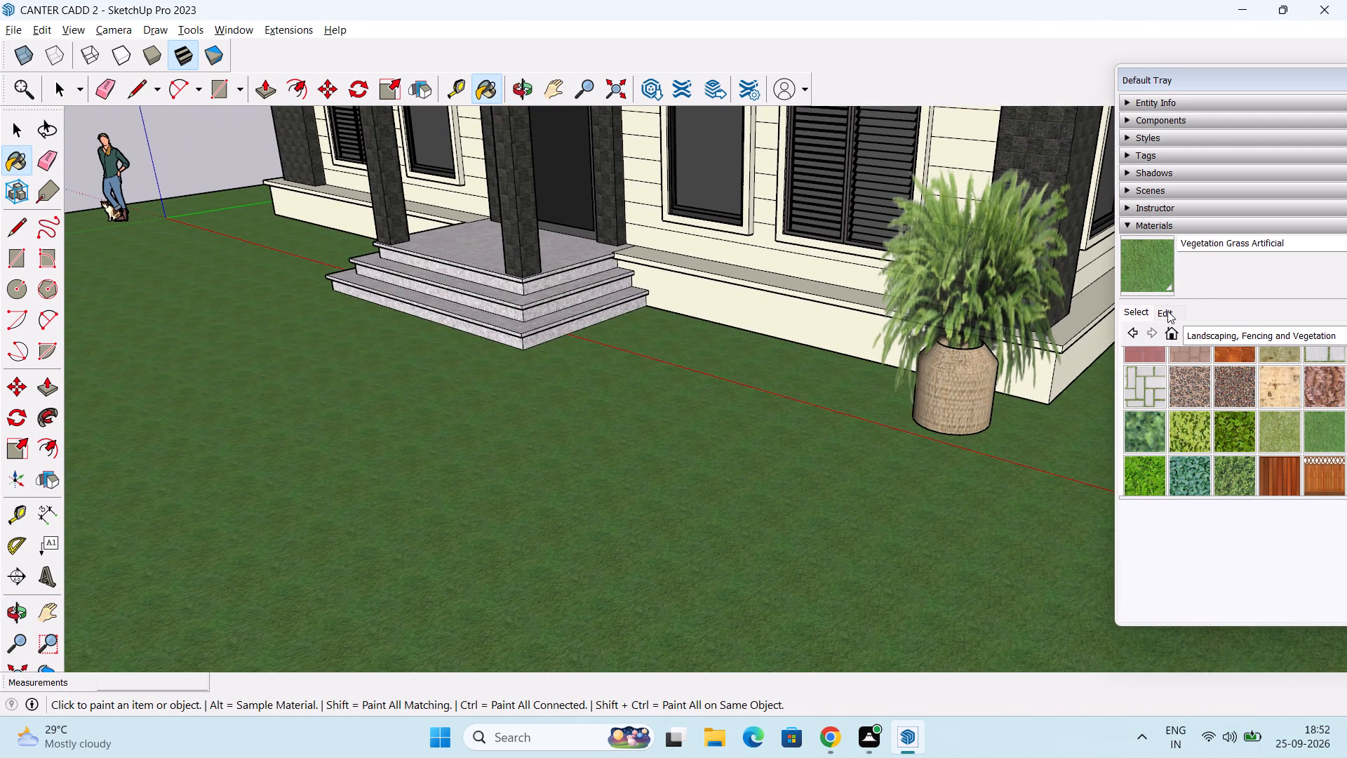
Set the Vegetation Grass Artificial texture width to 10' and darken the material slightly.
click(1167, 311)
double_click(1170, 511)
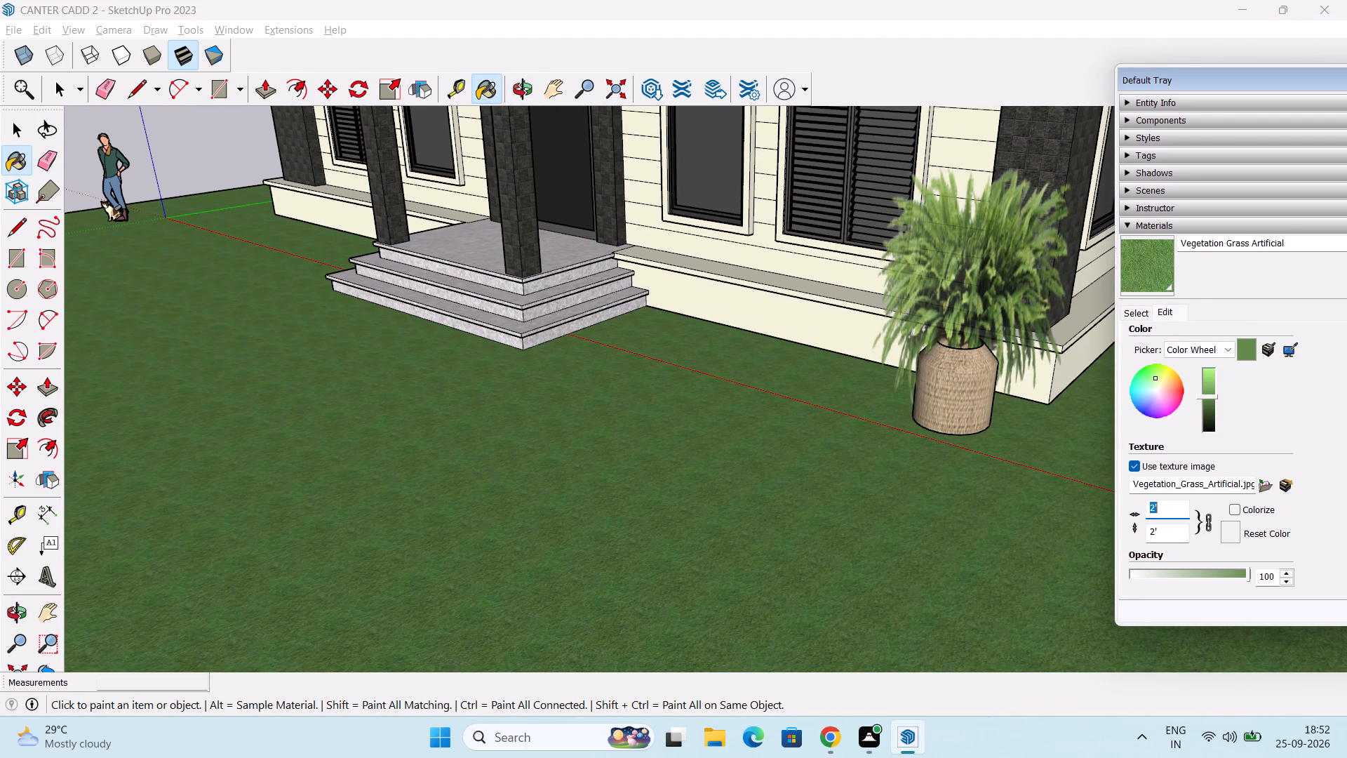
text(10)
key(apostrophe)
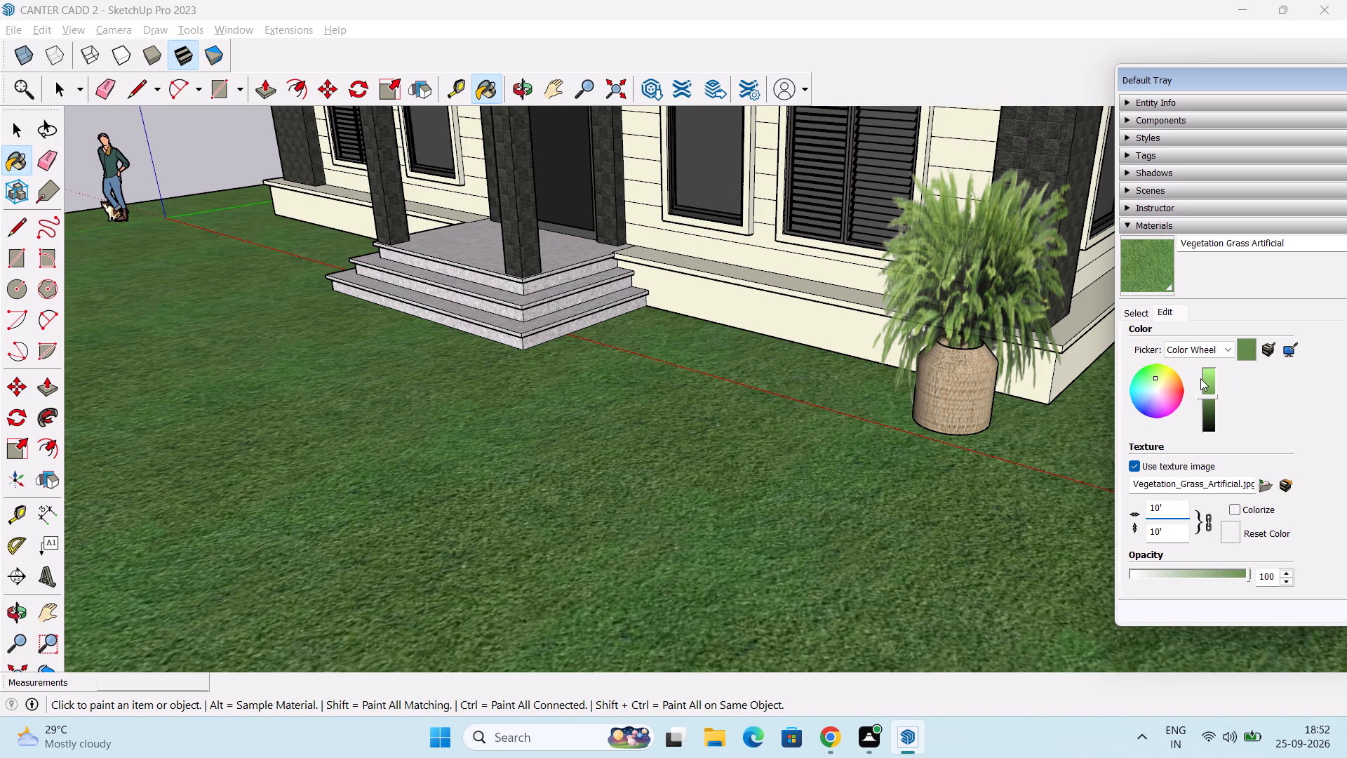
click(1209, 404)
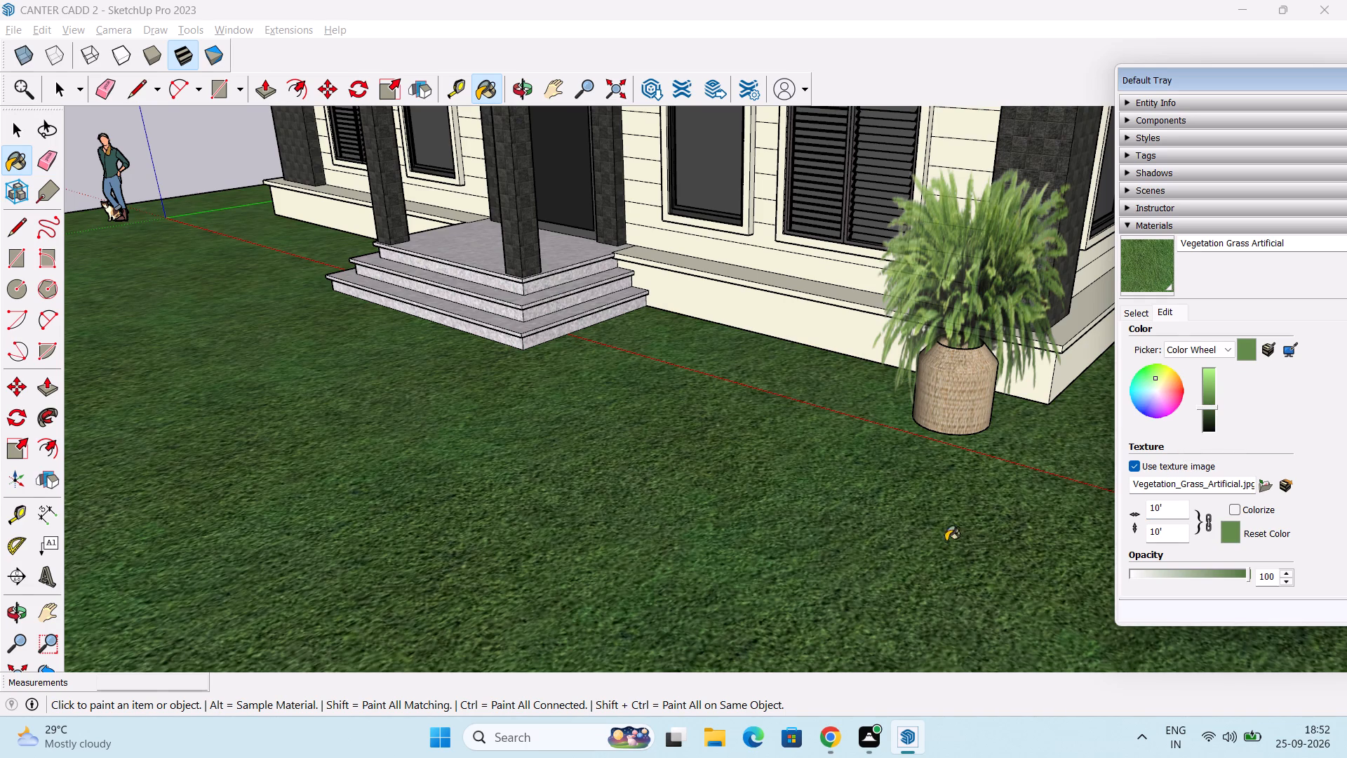
Paint the ground plane with Grass Light Green from the Landscaping, Fencing and Vegetation materials.
click(1139, 315)
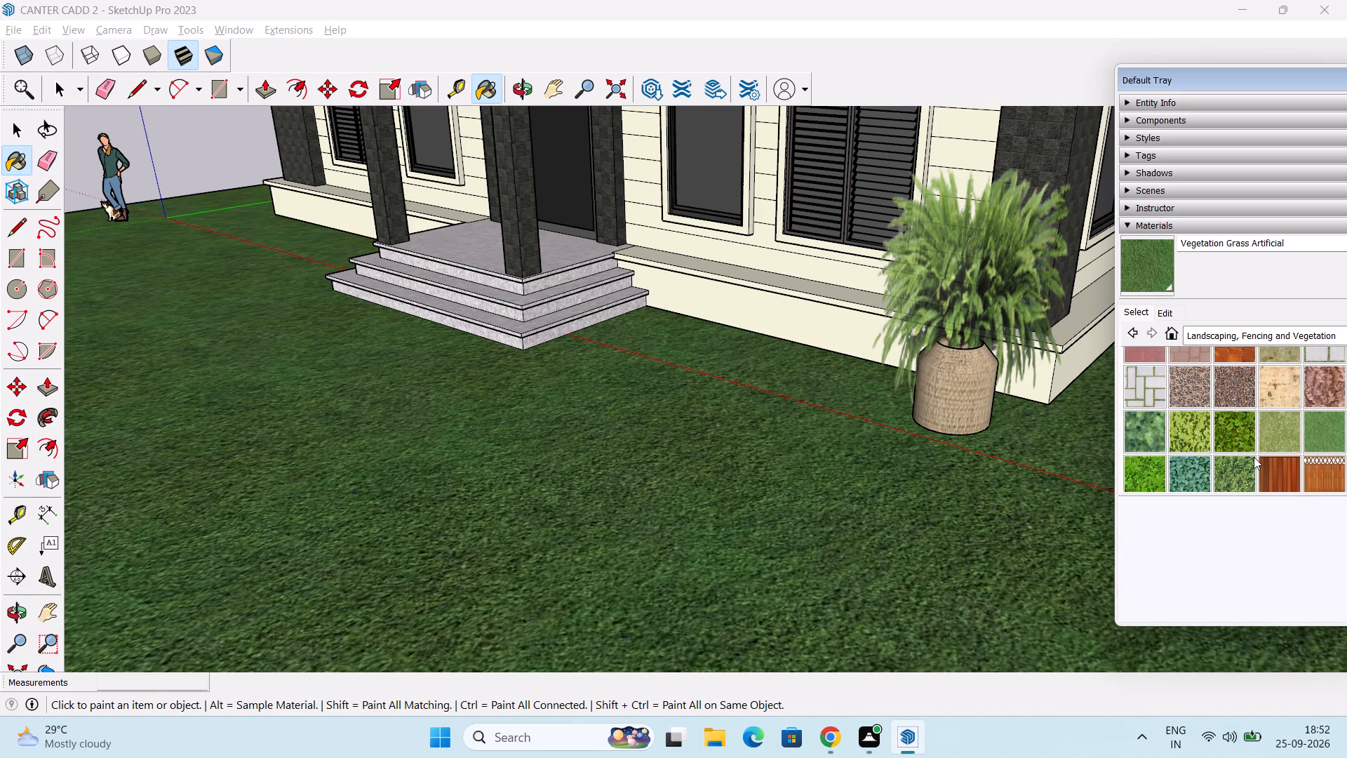
scroll(1254, 457, up, 4)
click(1238, 453)
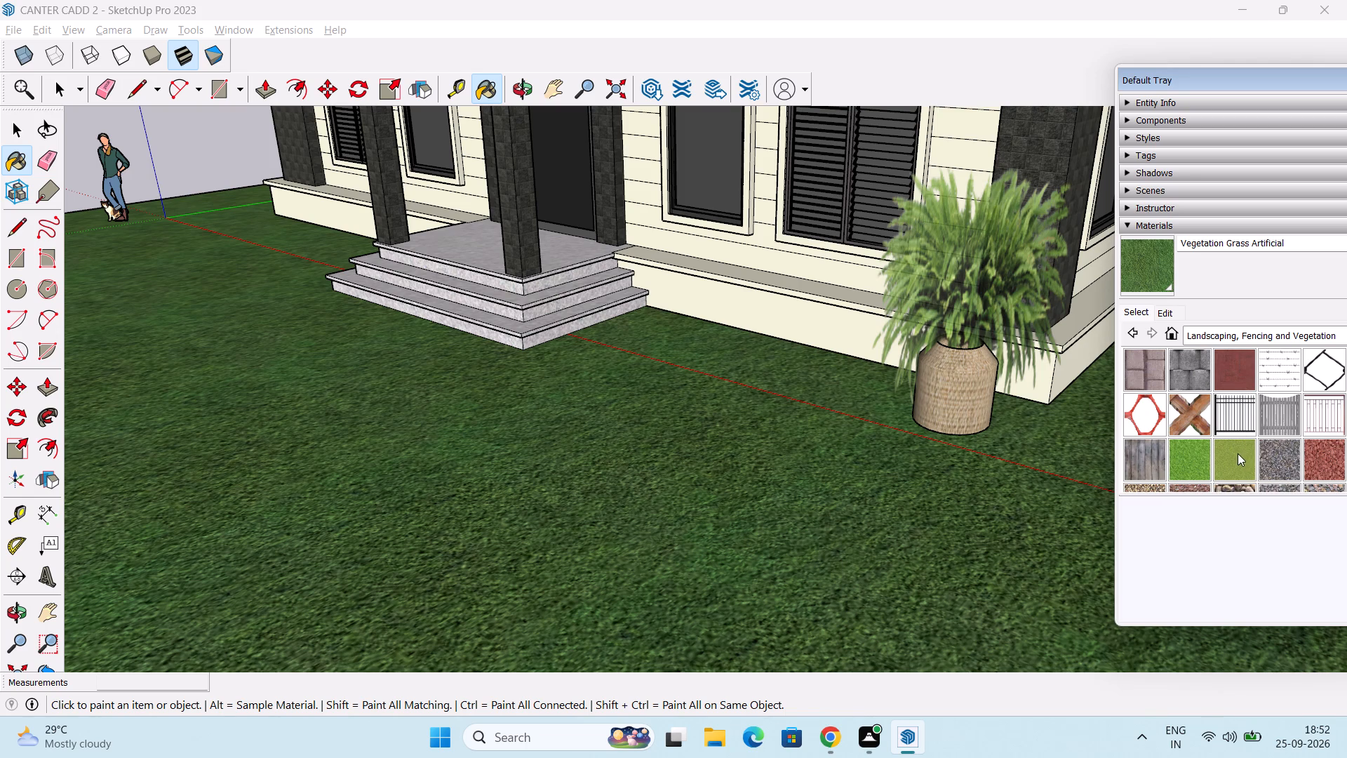
click(771, 524)
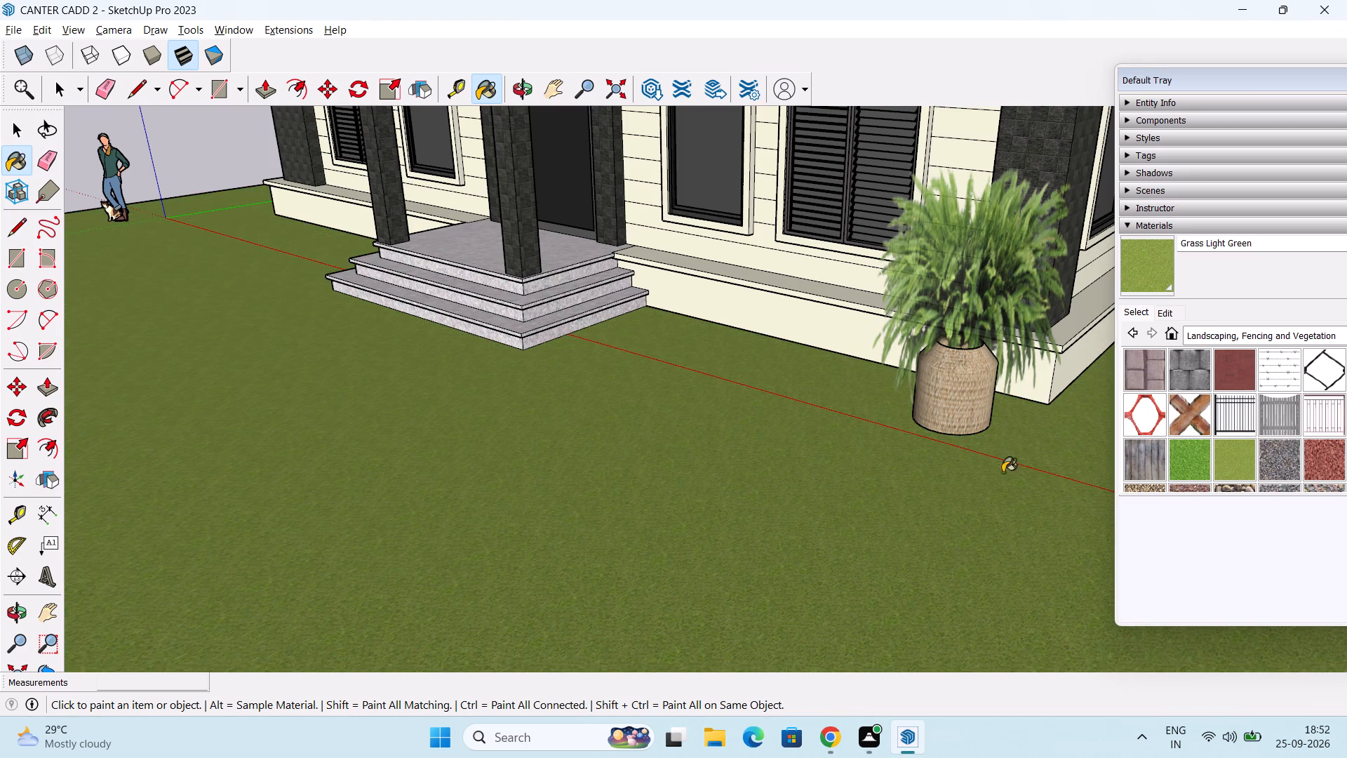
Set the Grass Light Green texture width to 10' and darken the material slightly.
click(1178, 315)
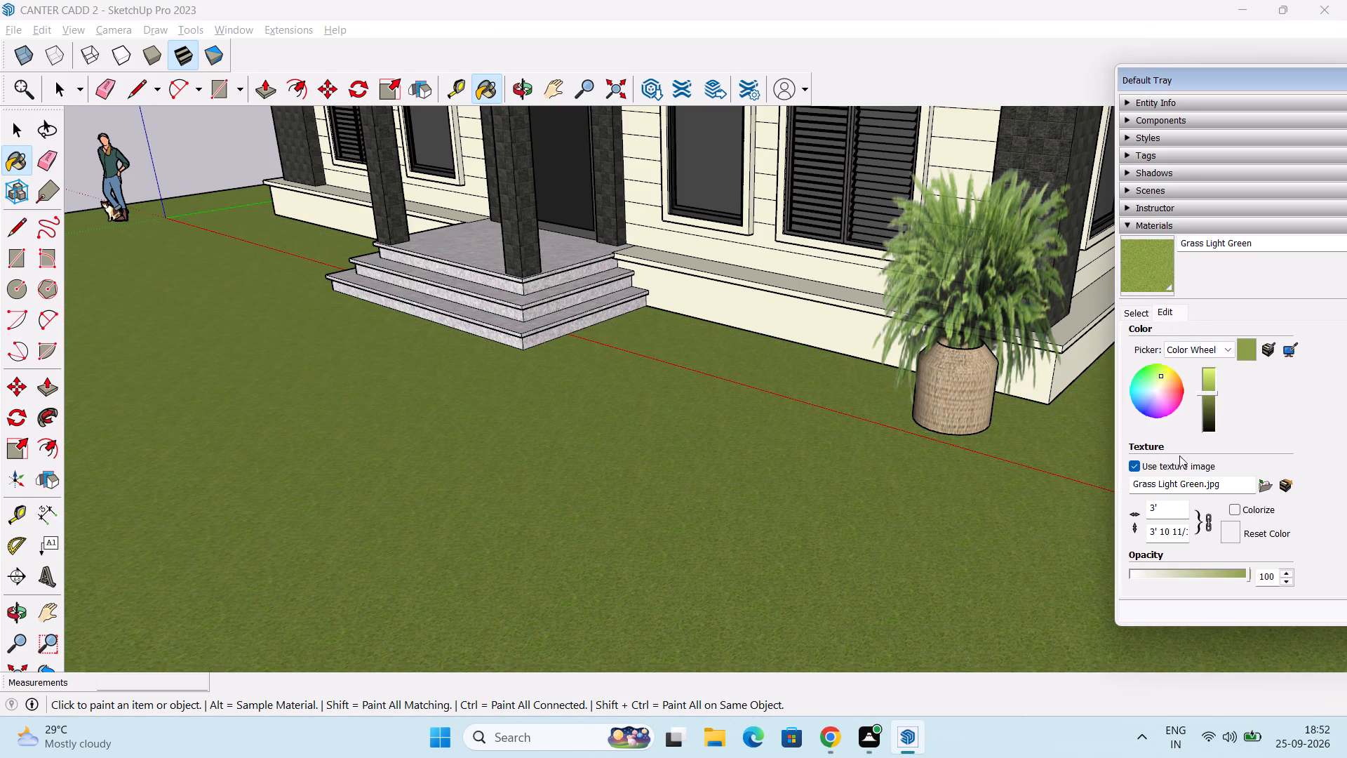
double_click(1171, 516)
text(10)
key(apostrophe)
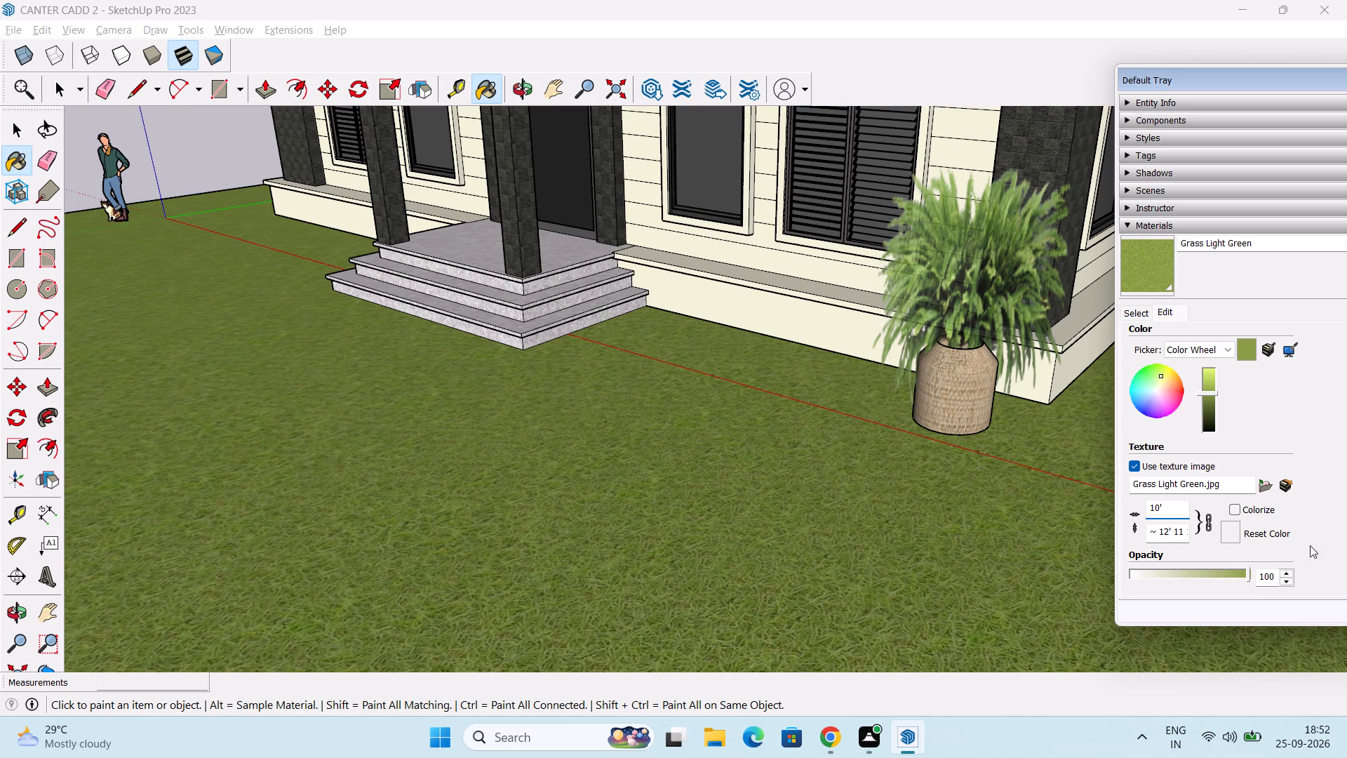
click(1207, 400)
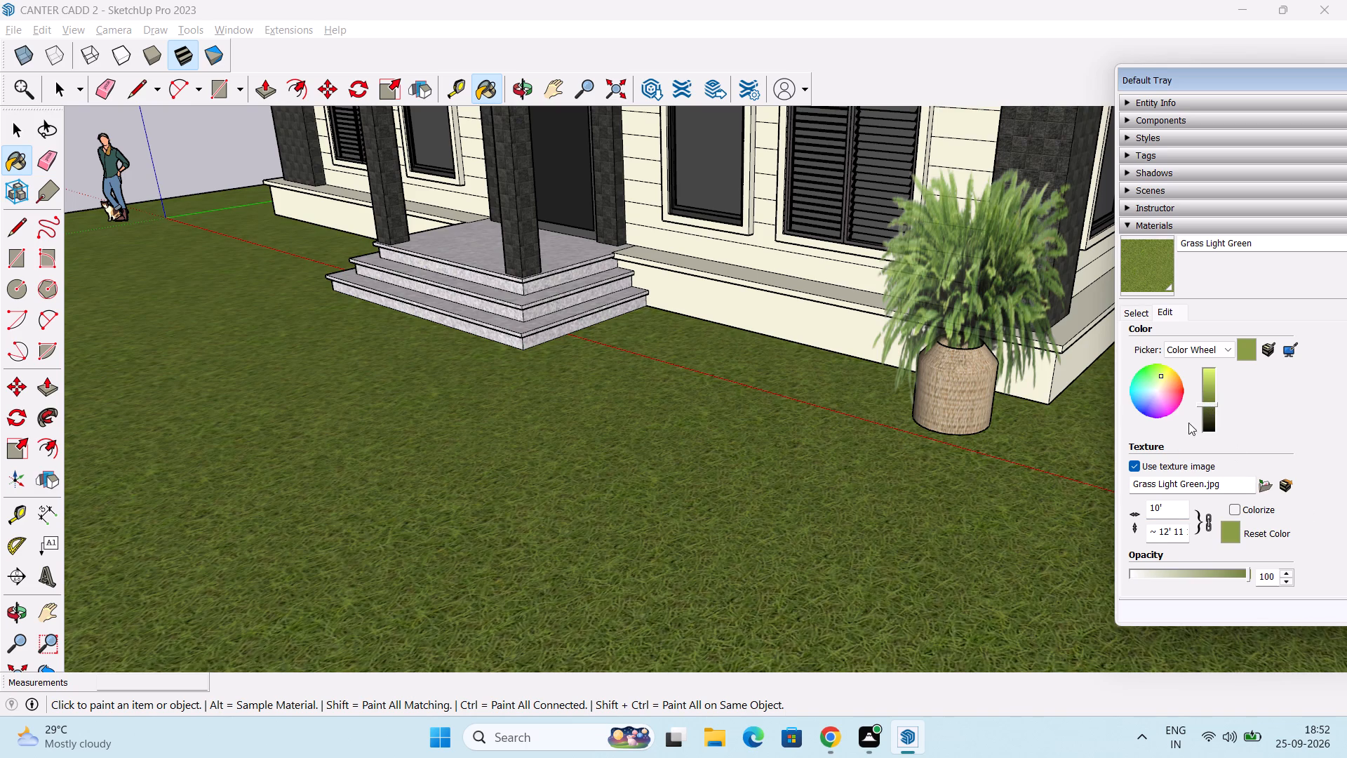
Try a 15' width for the Grass Light Green texture and settle on 20', checking the grass in front of the steps.
double_click(1172, 503)
text(15')
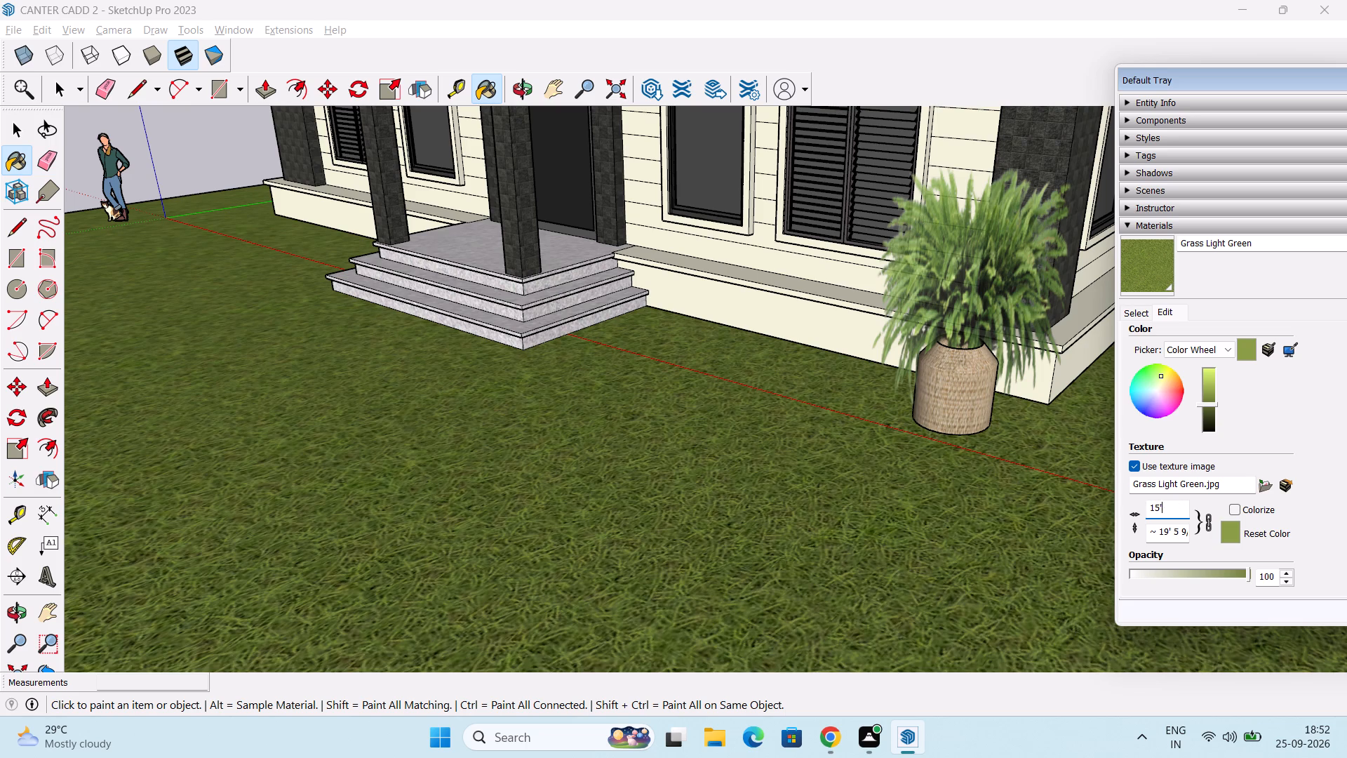
double_click(1168, 512)
text(20')
scroll(964, 634, down, 6)
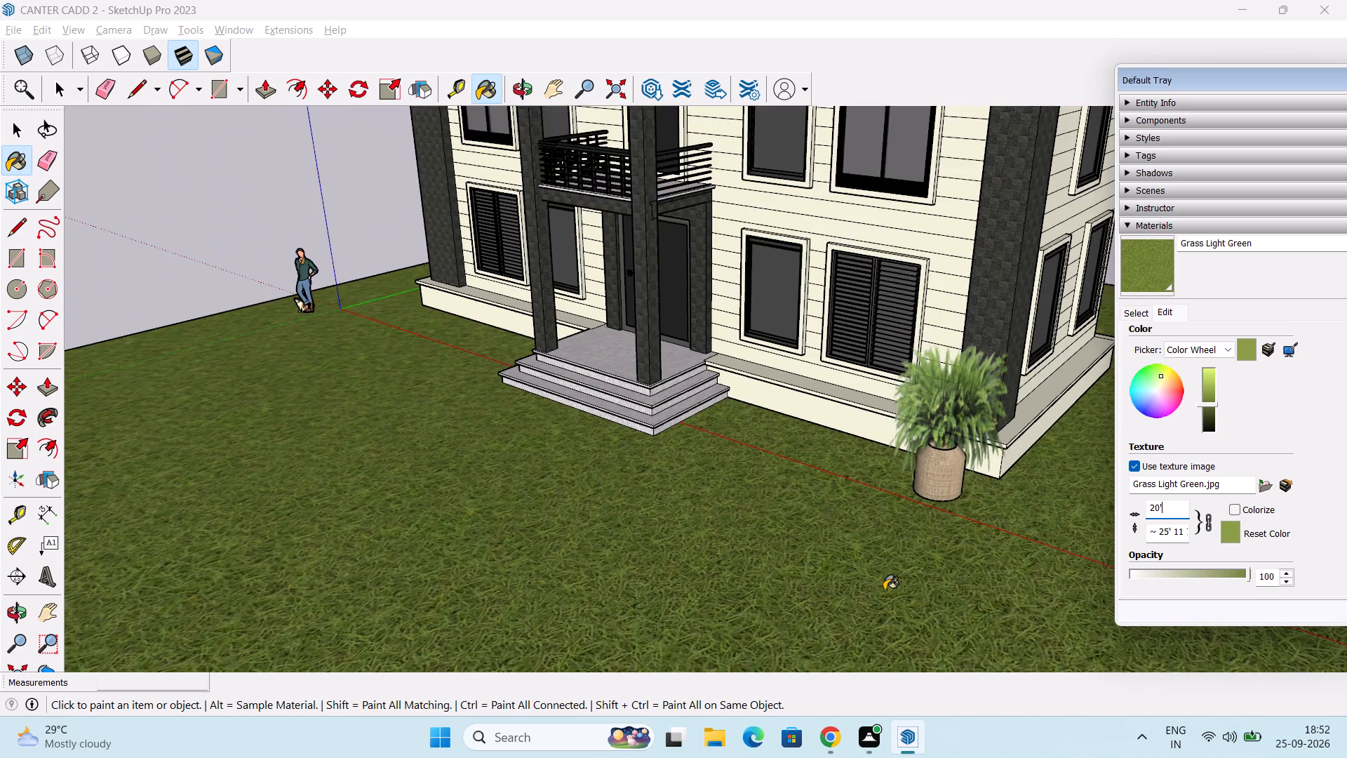
scroll(884, 590, down, 4)
middle_drag(897, 583, 962, 632)
scroll(958, 632, up, 4)
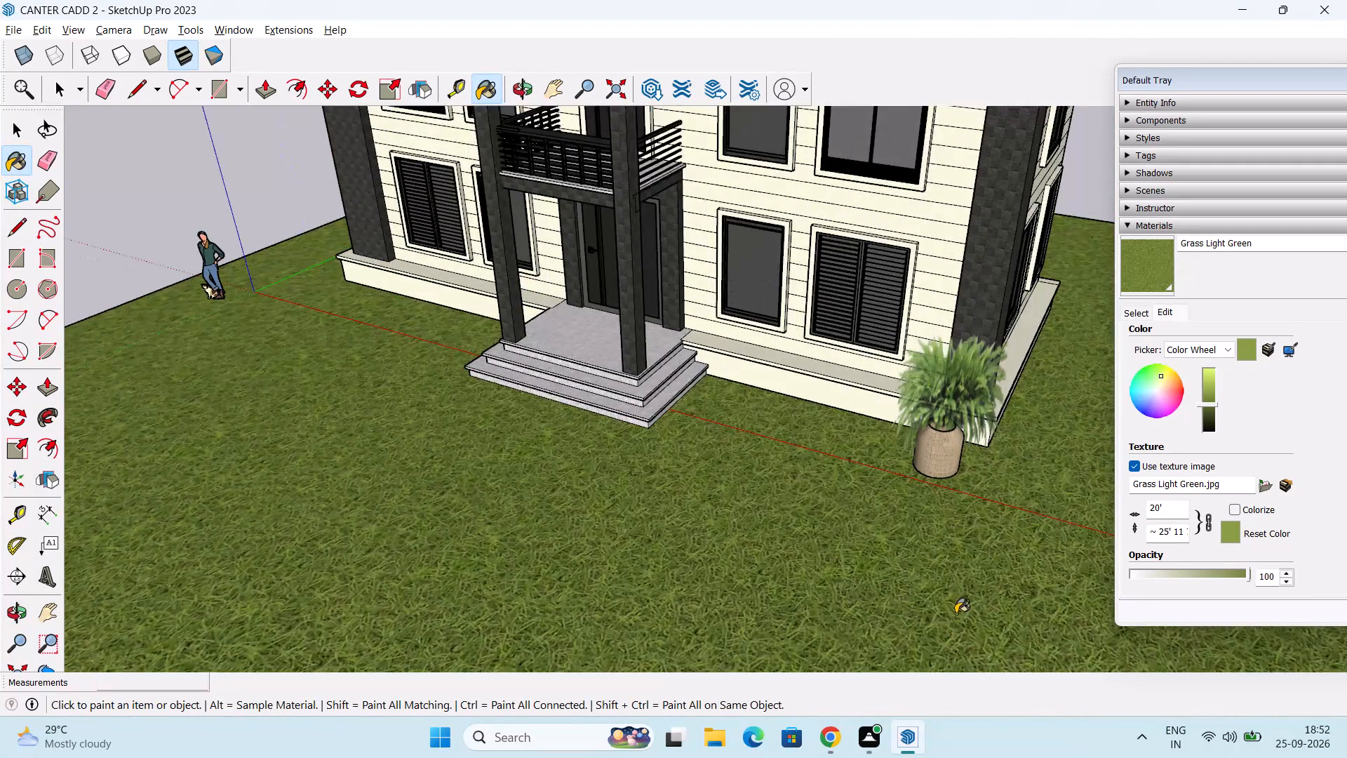
scroll(956, 613, up, 2)
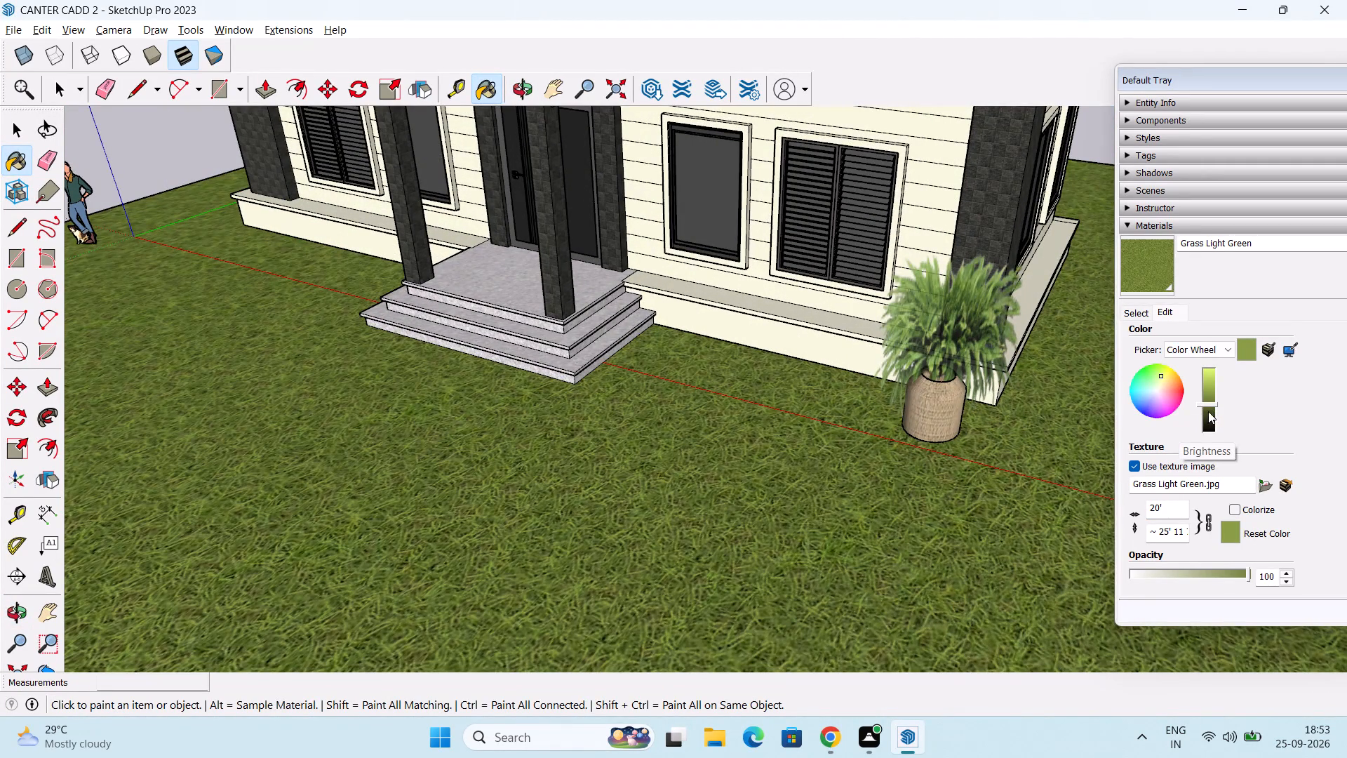
Fine-tune the Grass Light Green brightness to a slightly darker green for the ground plane.
click(1208, 411)
click(1209, 404)
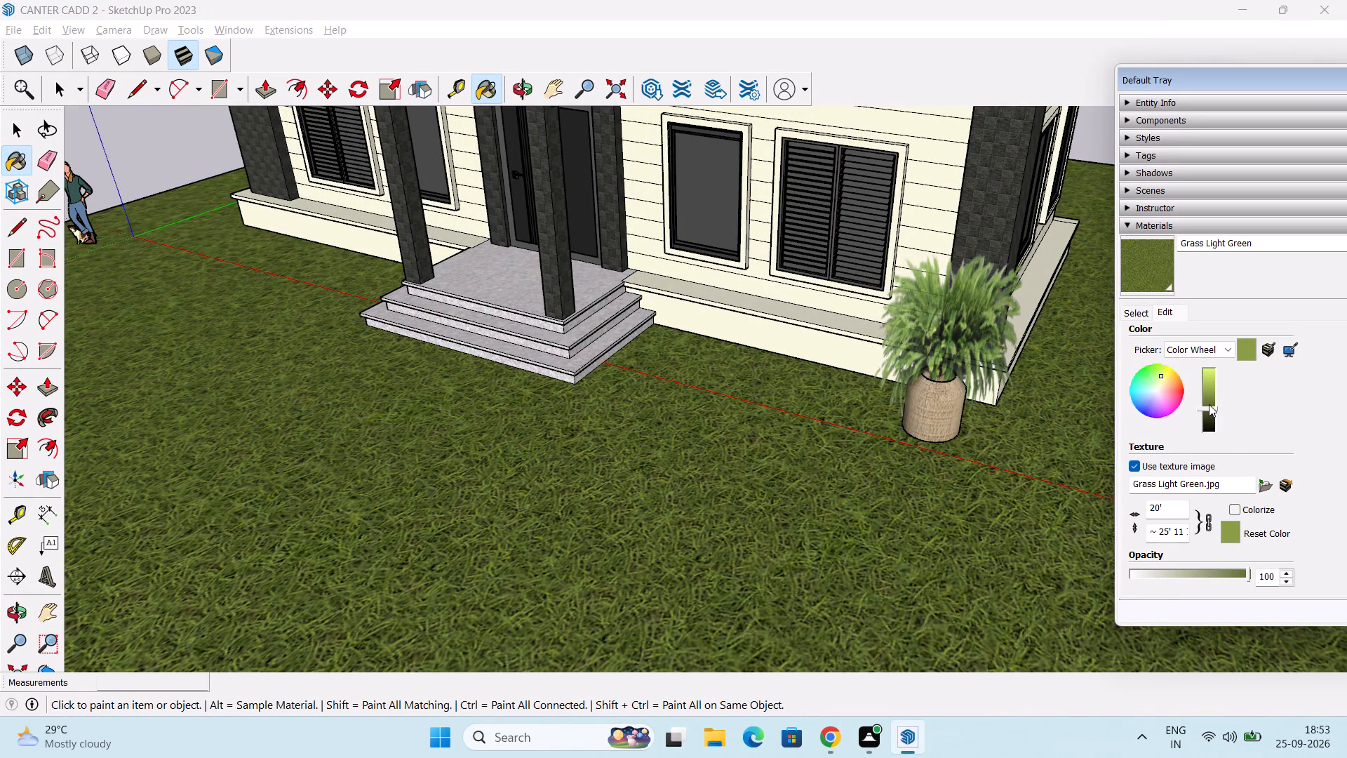
click(1208, 412)
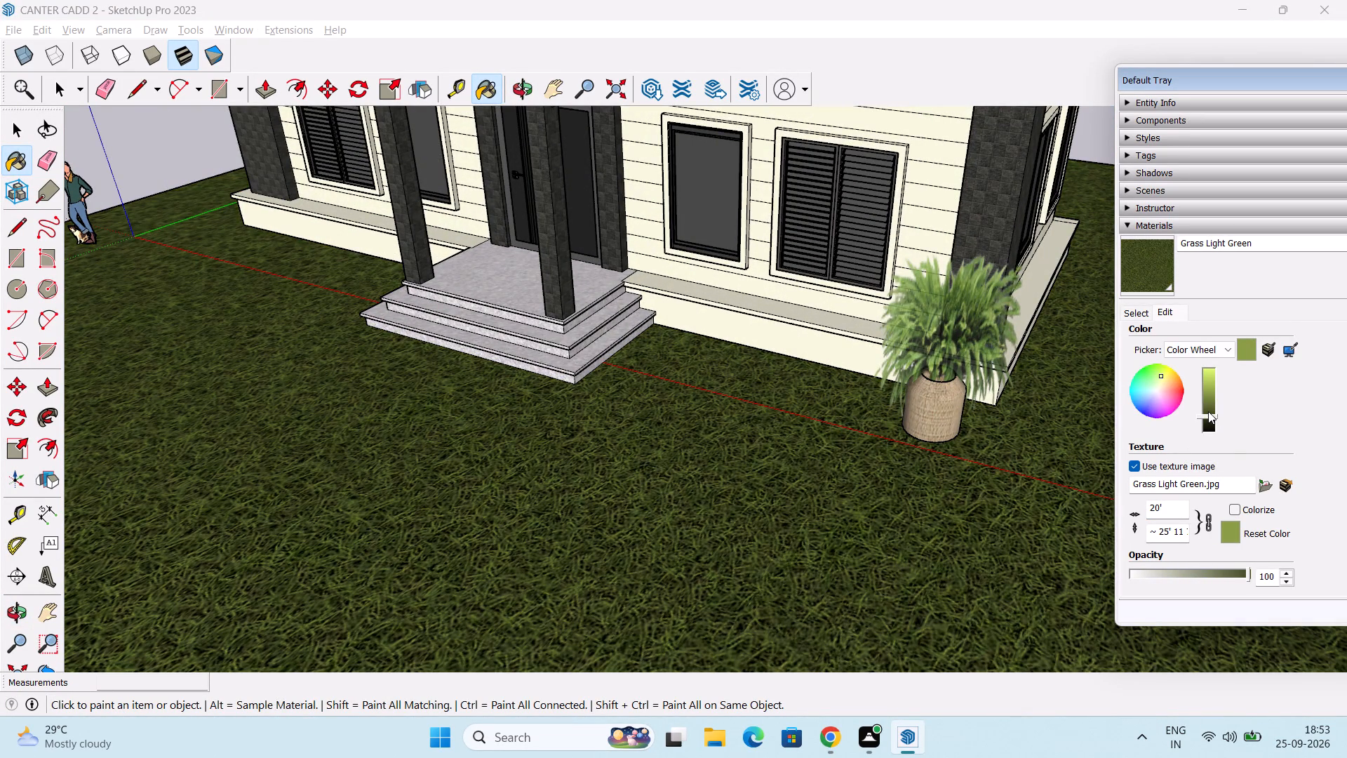
click(1207, 406)
Examine the ground's grass texture against the whole house, entrance steps and potted plant from several angles.
scroll(1017, 507, down, 7)
middle_drag(1000, 534, 1015, 427)
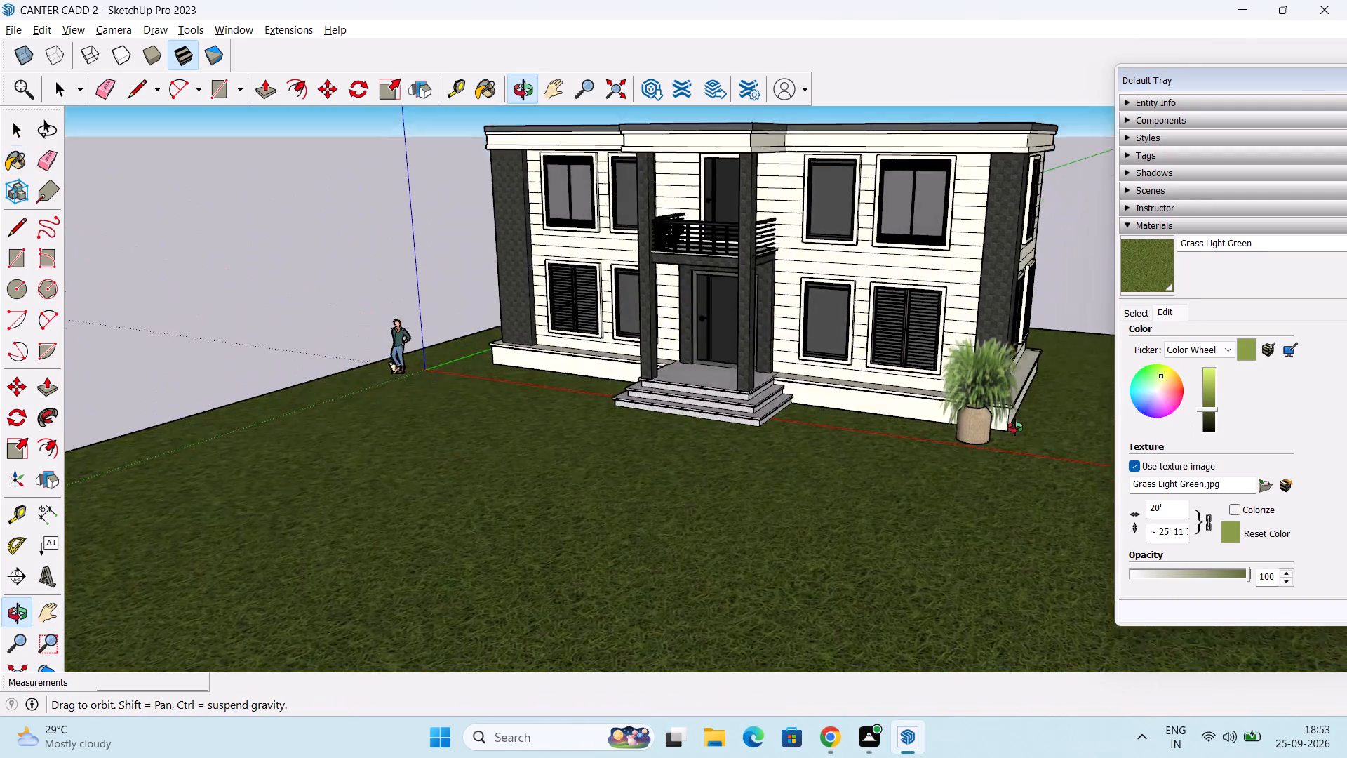
middle_drag(1015, 427, 966, 496)
scroll(973, 476, up, 6)
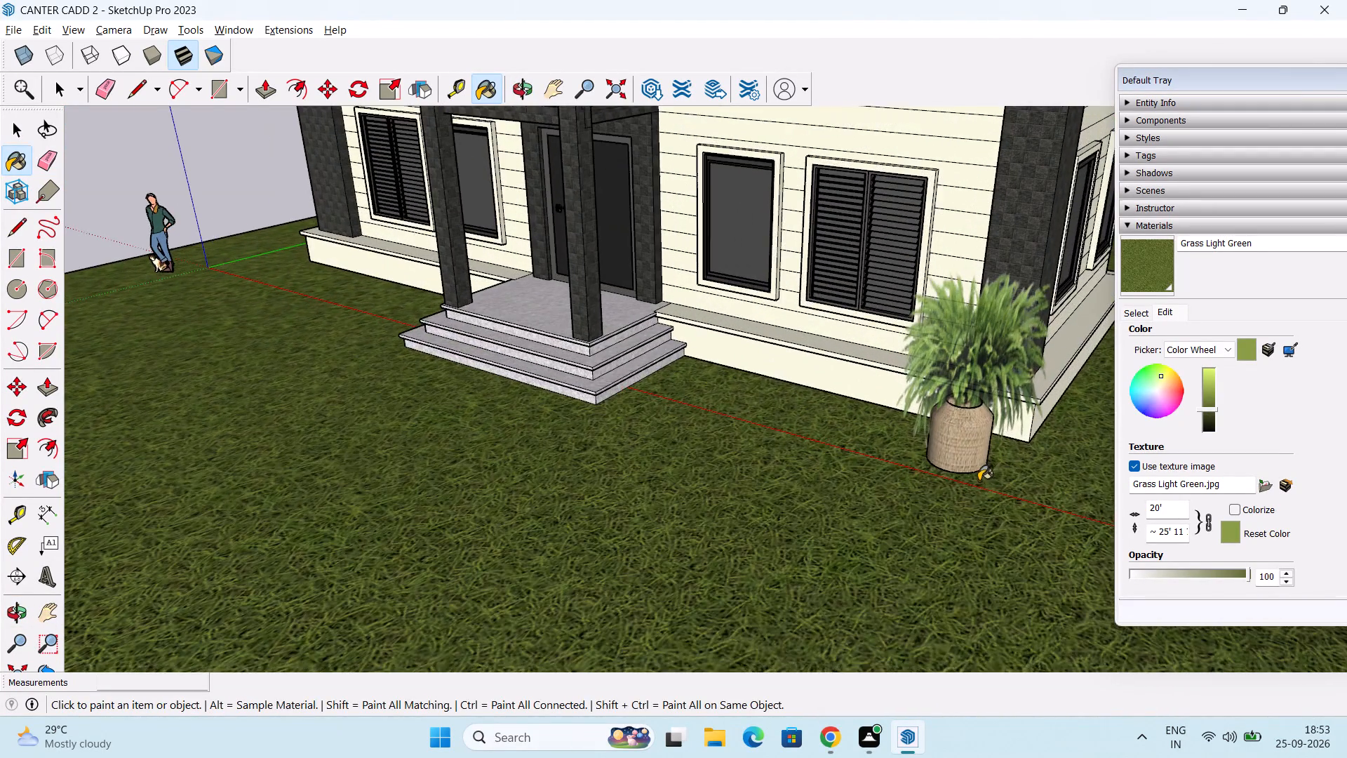
middle_drag(979, 488, 1023, 438)
shift+middle_drag(960, 439, 912, 635)
scroll(944, 610, down, 1)
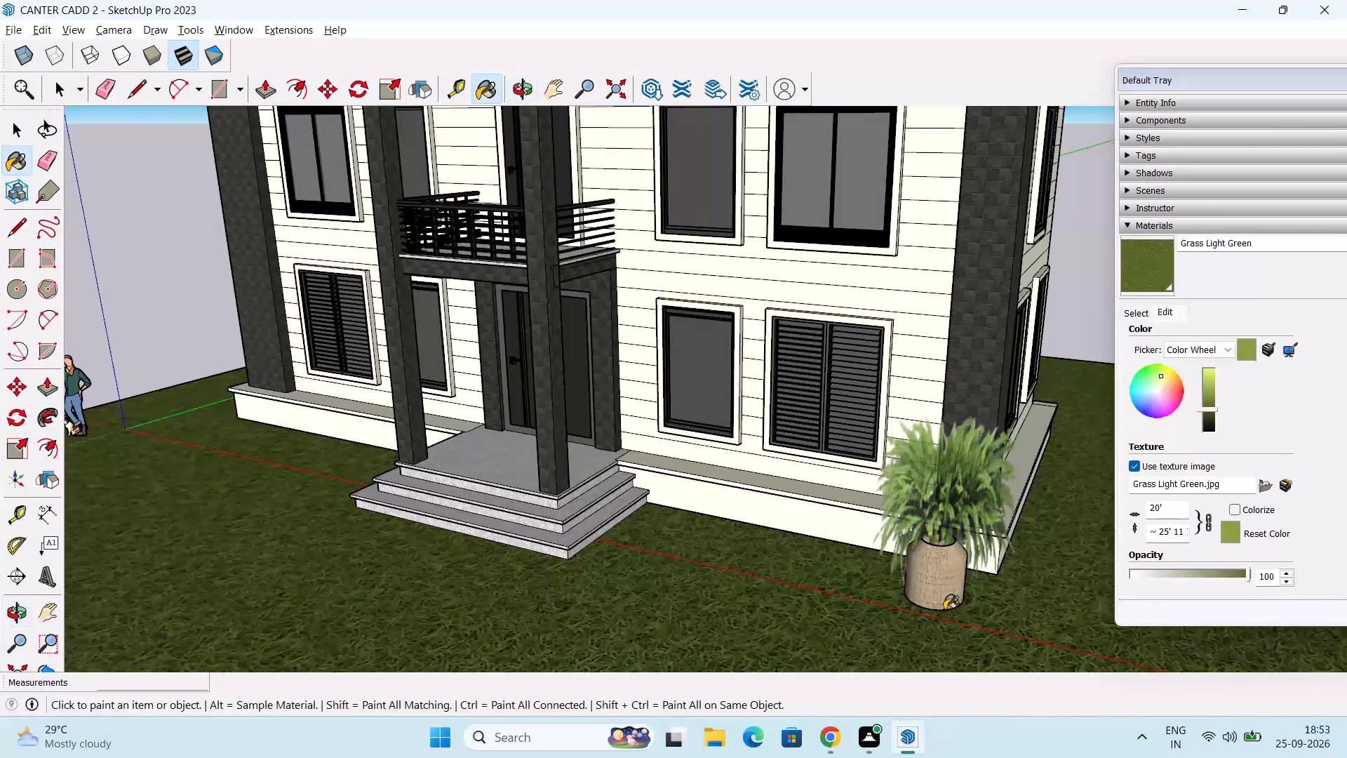
scroll(944, 610, down, 1)
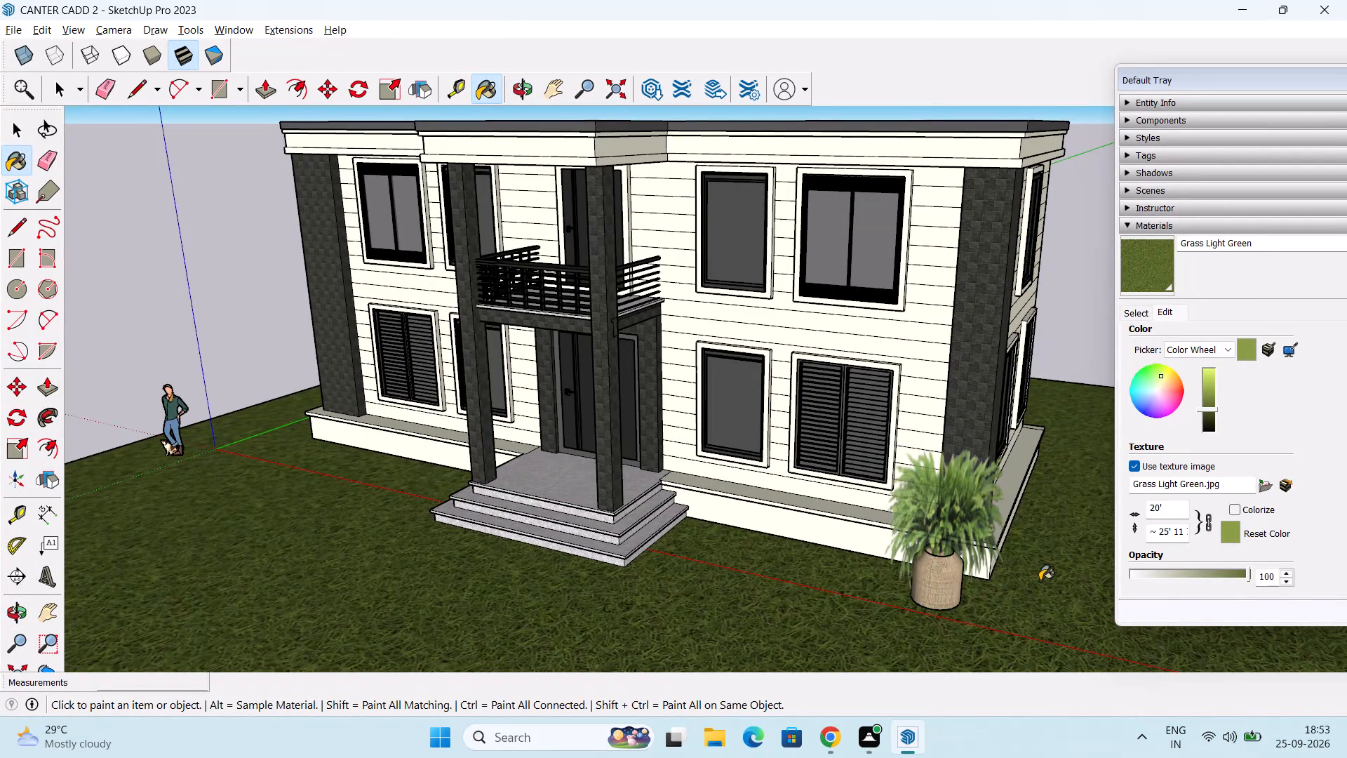
middle_drag(1040, 577, 1010, 568)
shift+middle_drag(1031, 558, 950, 567)
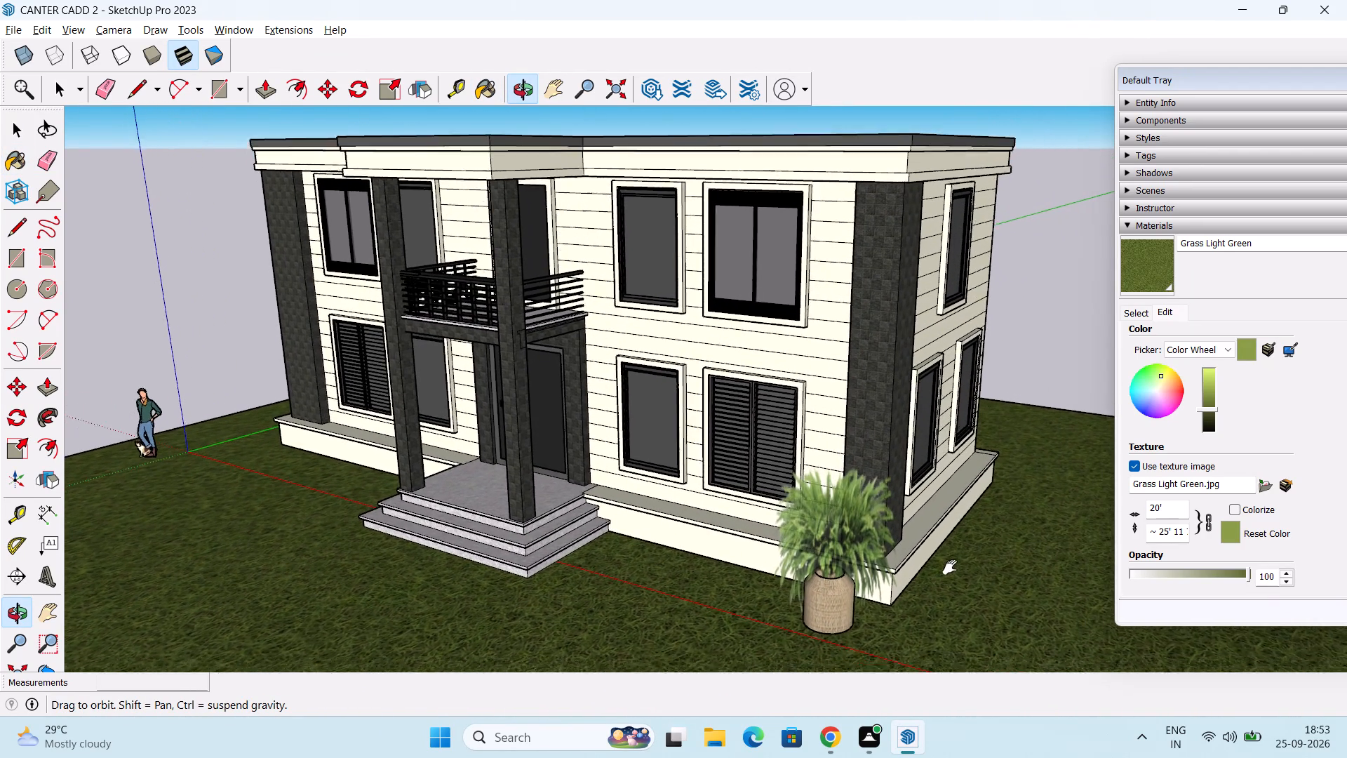
shift+middle_drag(950, 567, 991, 575)
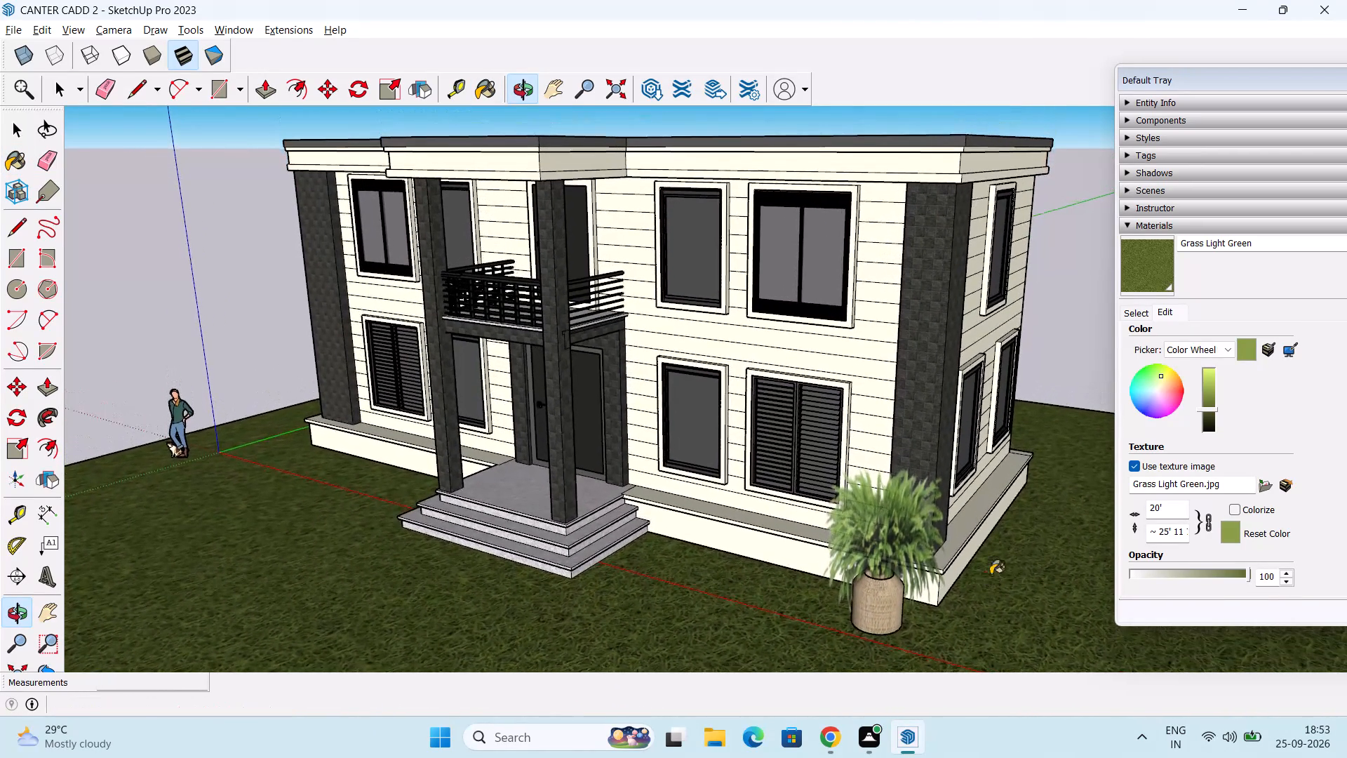
Save the house model.
key(space)
key(ctrl+s)
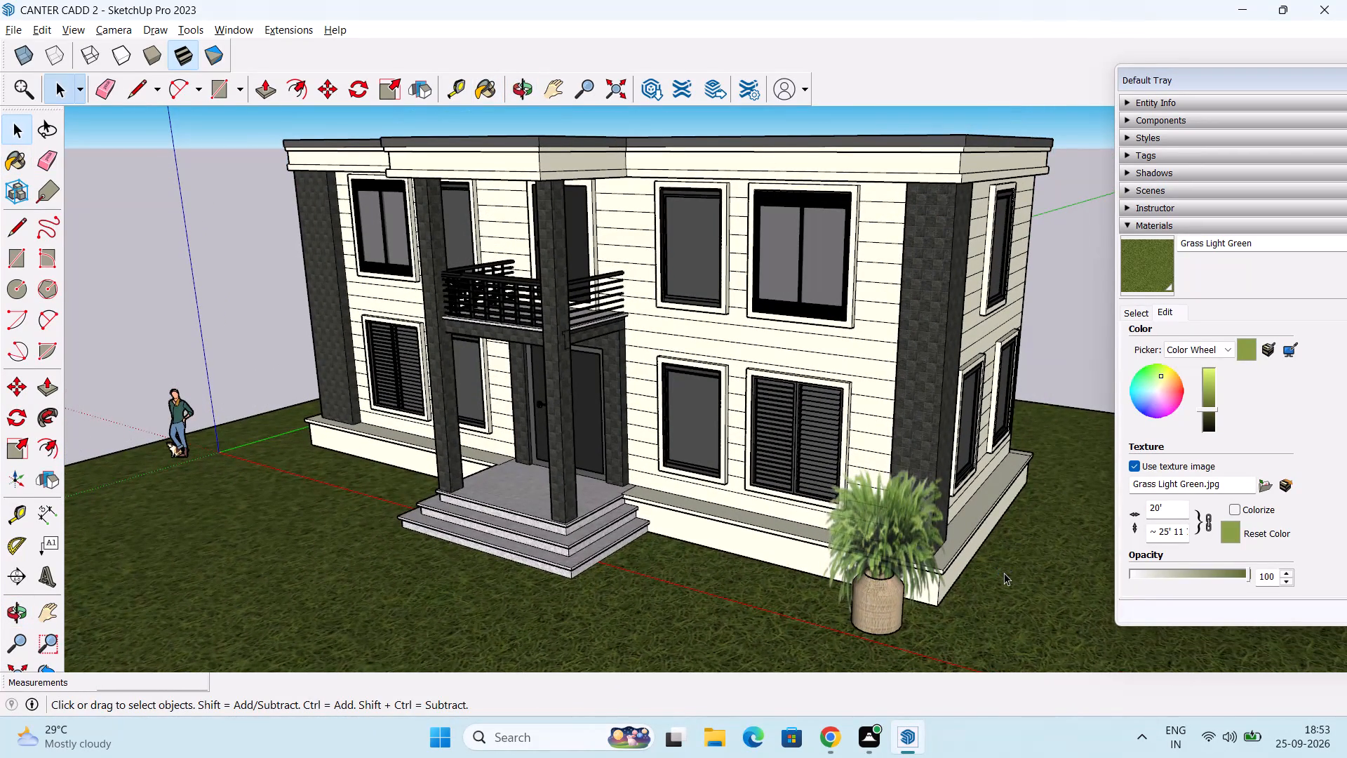
key(ctrl+s)
key(ctrl+s)
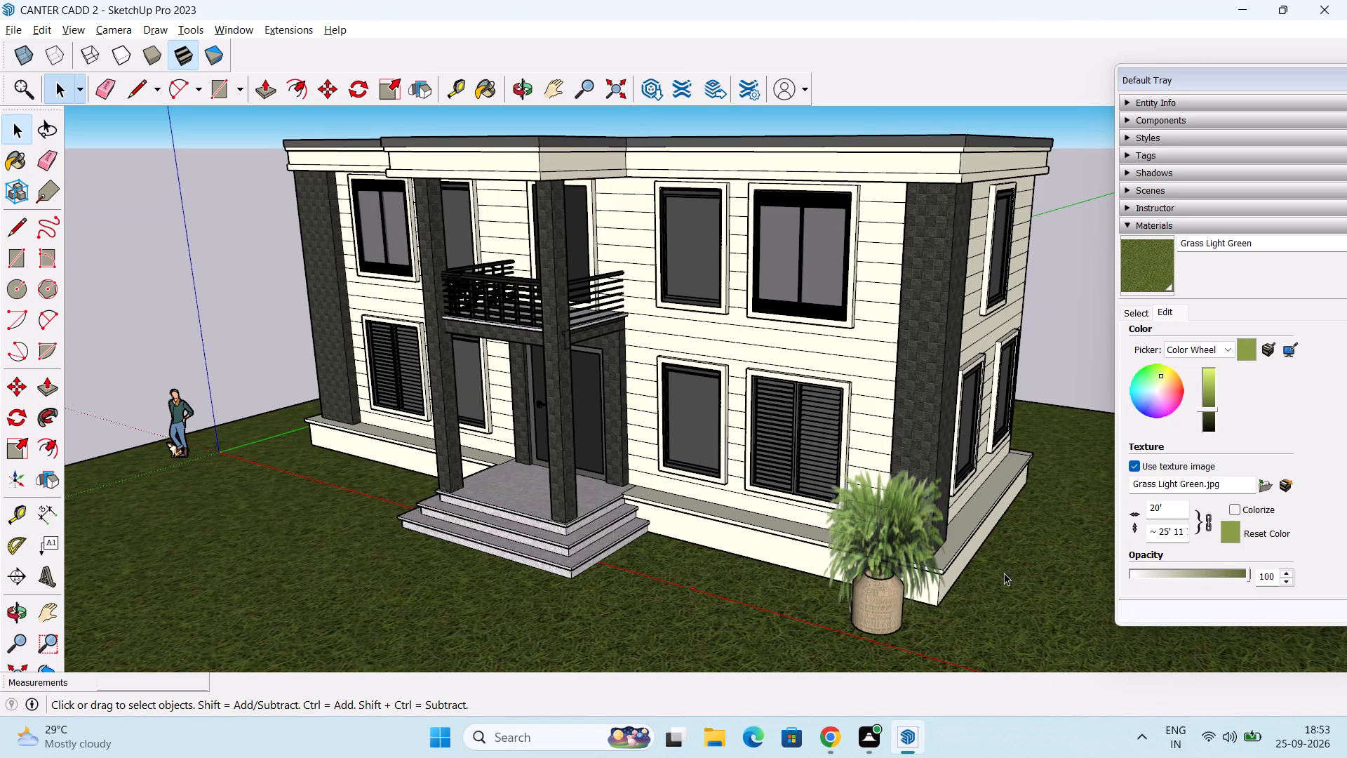
key(ctrl+s)
key(ctrl+s)
Scale the potted plant at the house's front corner down slightly in height only.
click(891, 568)
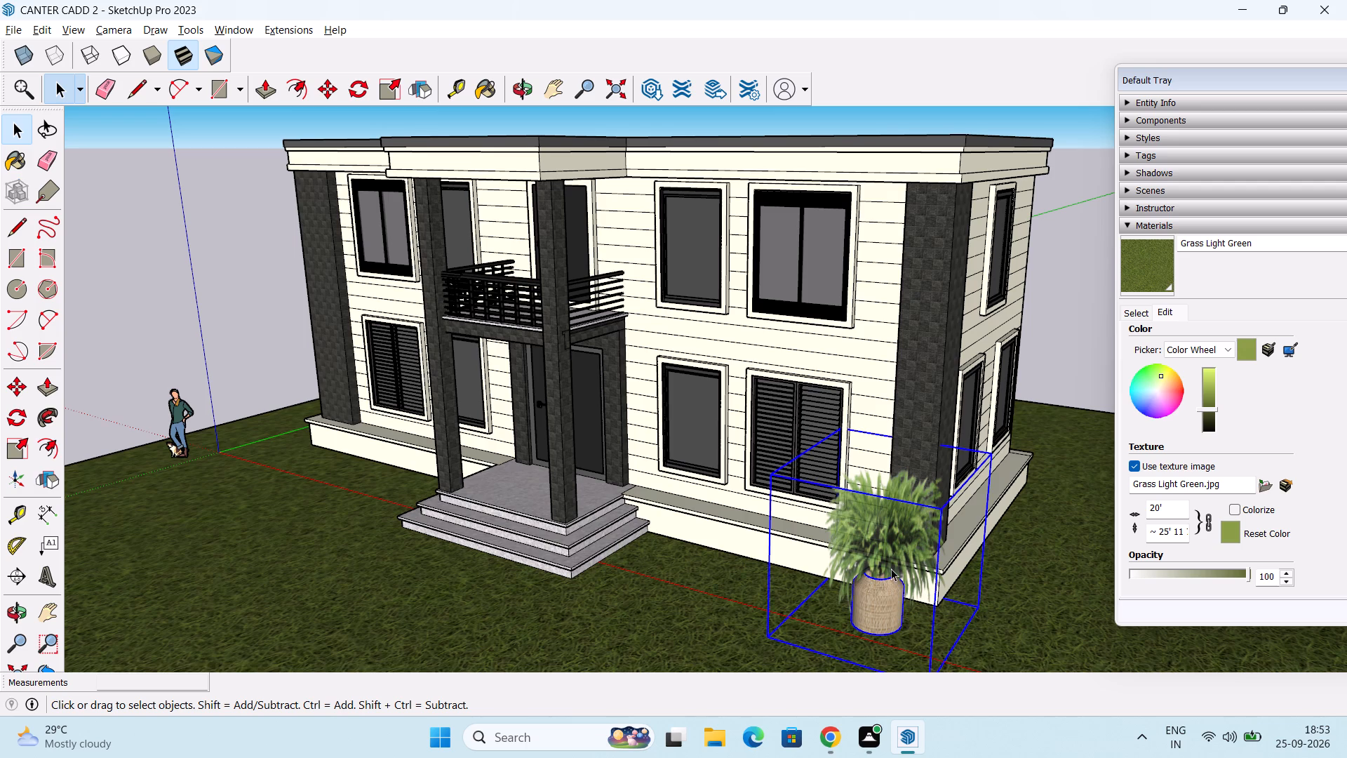
click(20, 447)
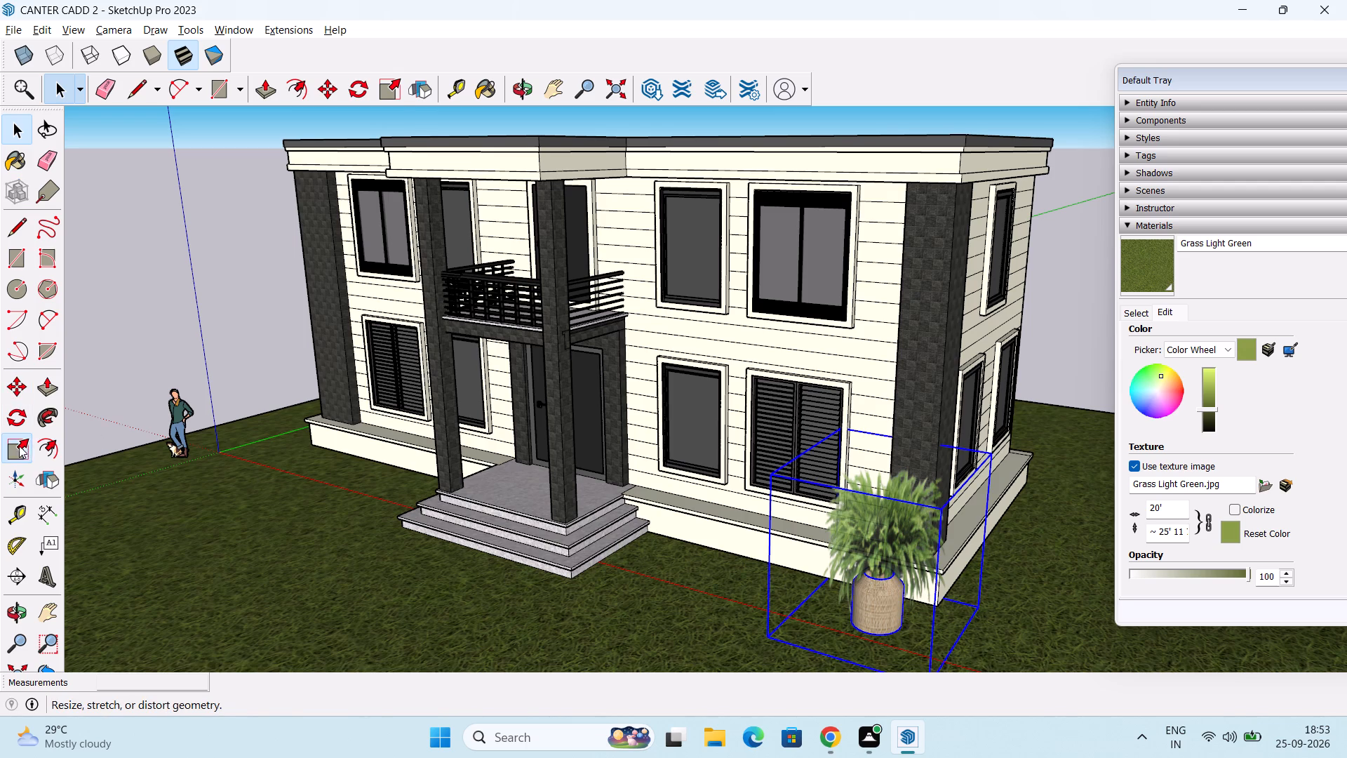
drag(883, 465, 883, 481)
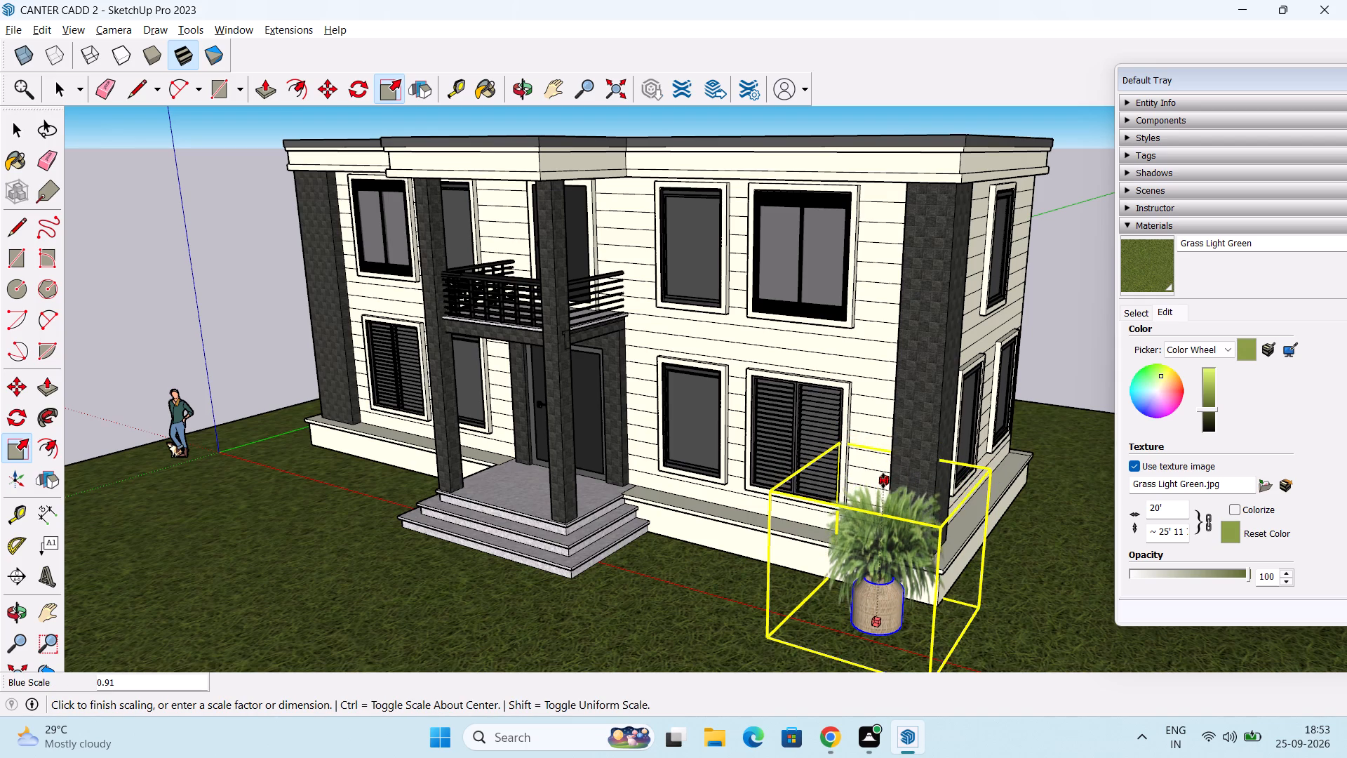
drag(883, 481, 883, 491)
key(space)
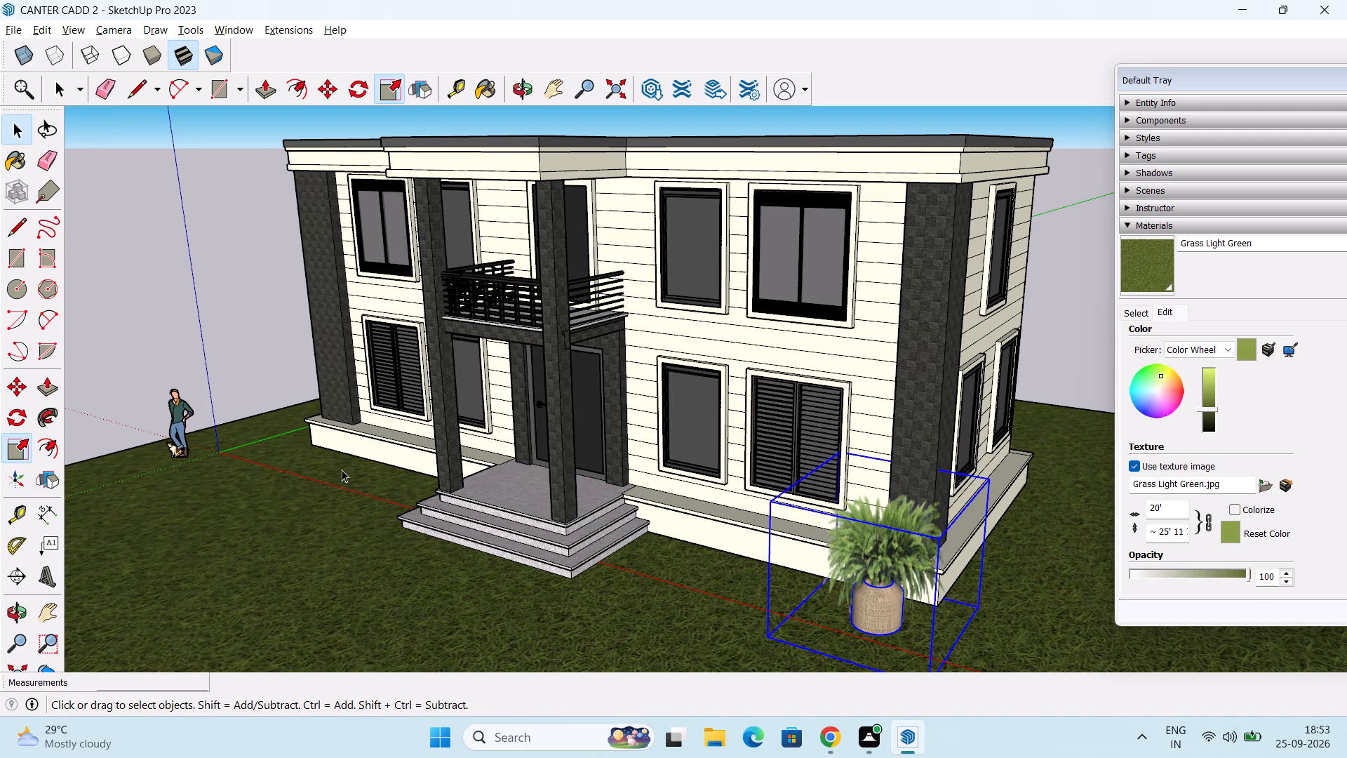
click(257, 300)
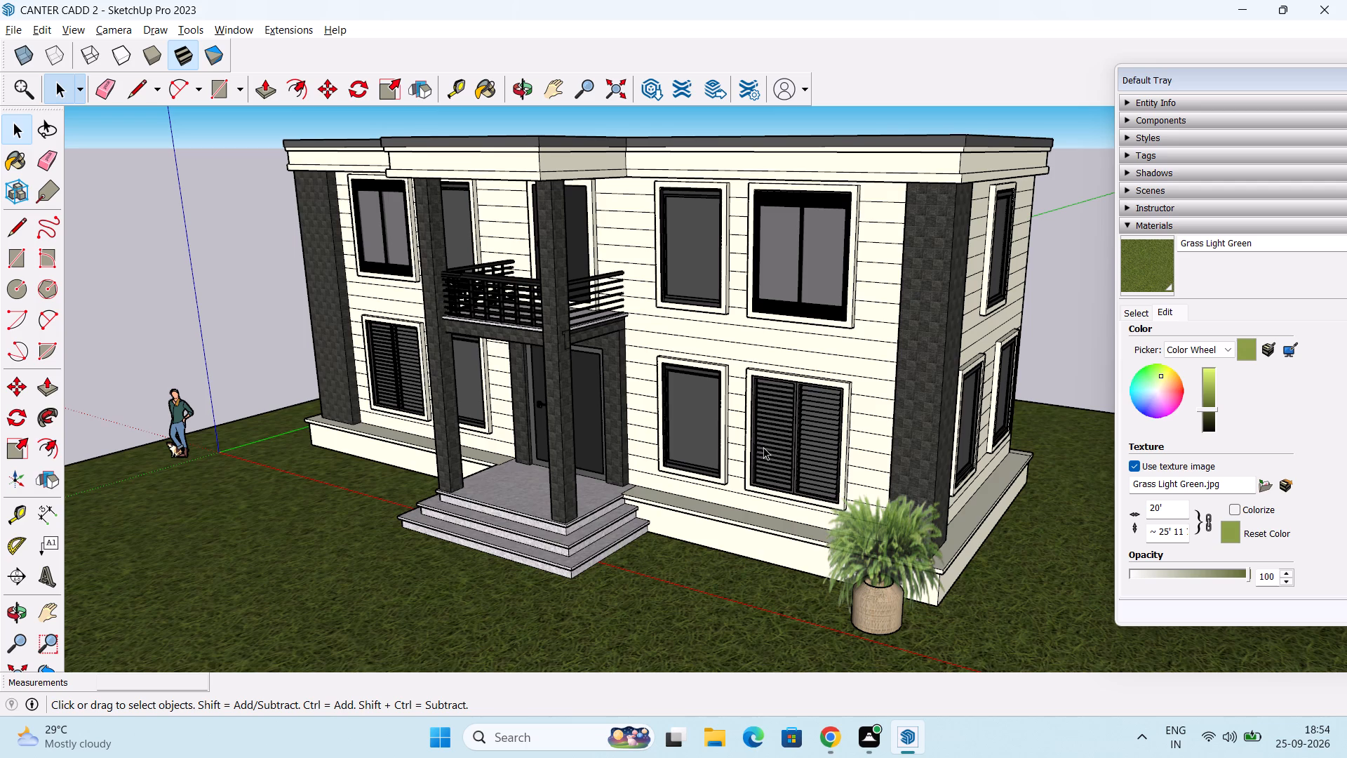
Check the resized potted plant against the house front and save the model.
middle_drag(946, 559, 889, 676)
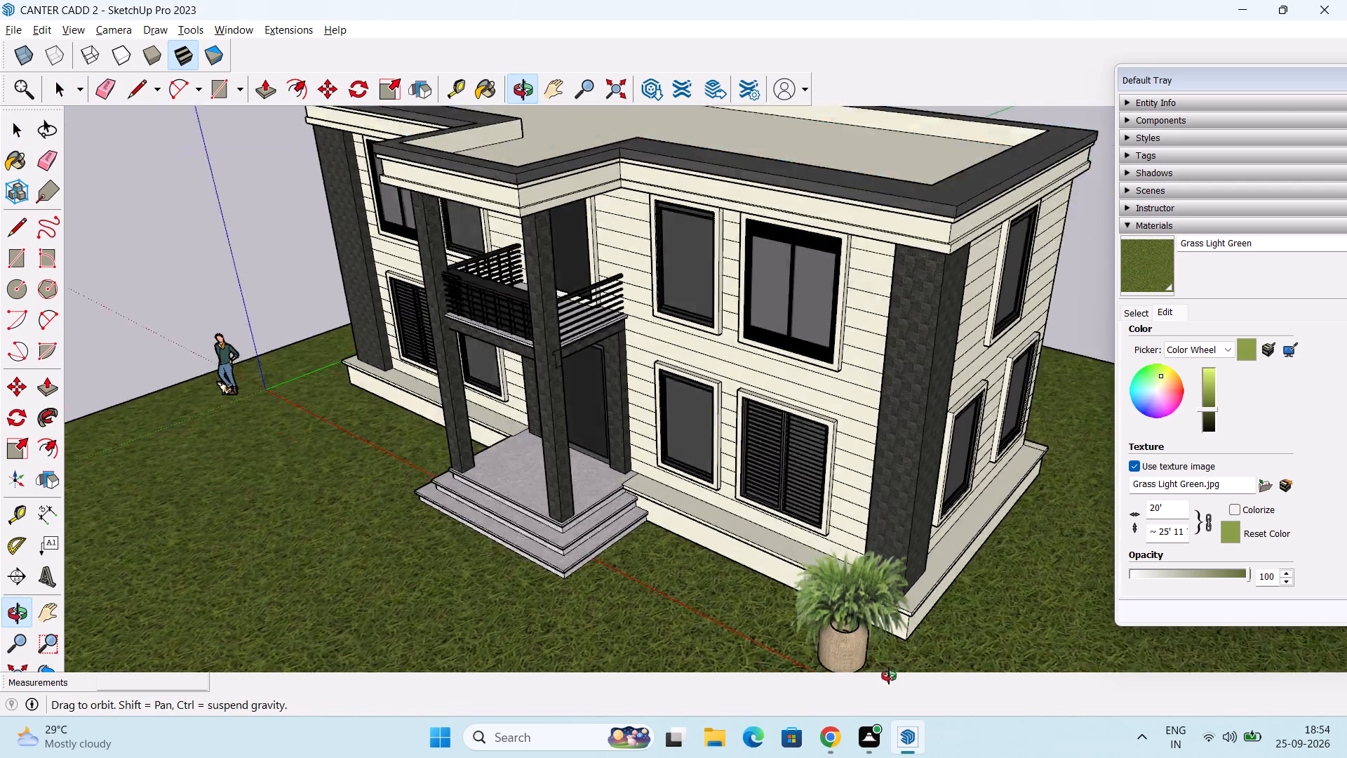
middle_drag(889, 676, 954, 546)
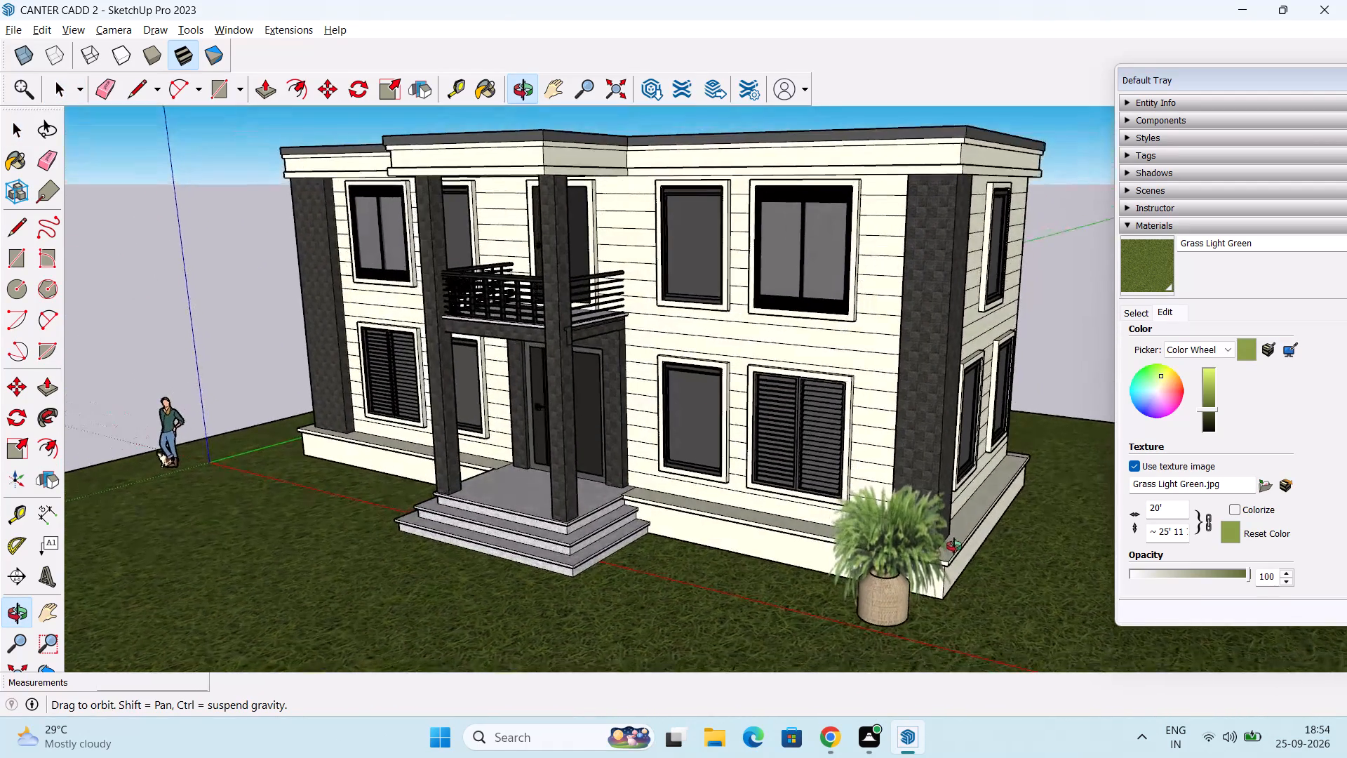
middle_drag(954, 546, 970, 526)
scroll(956, 543, down, 2)
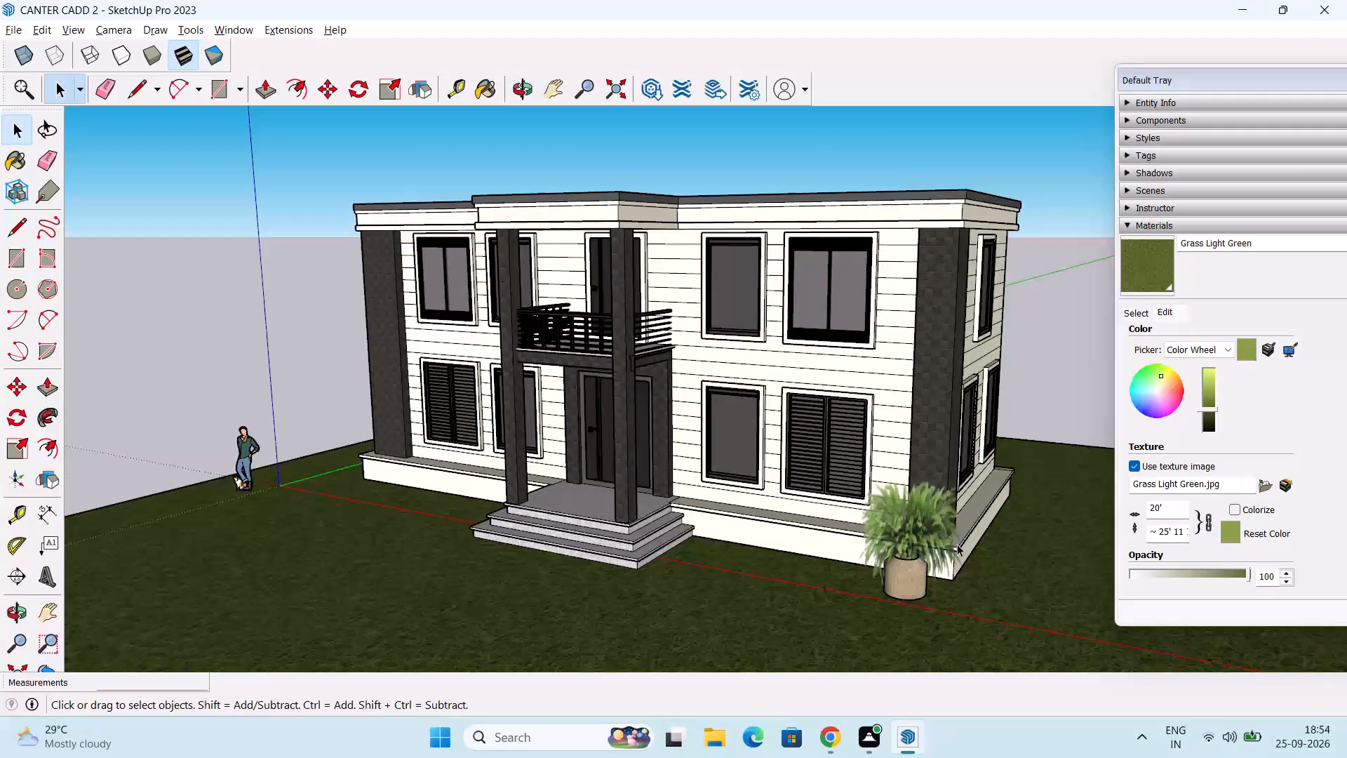
scroll(947, 546, down, 2)
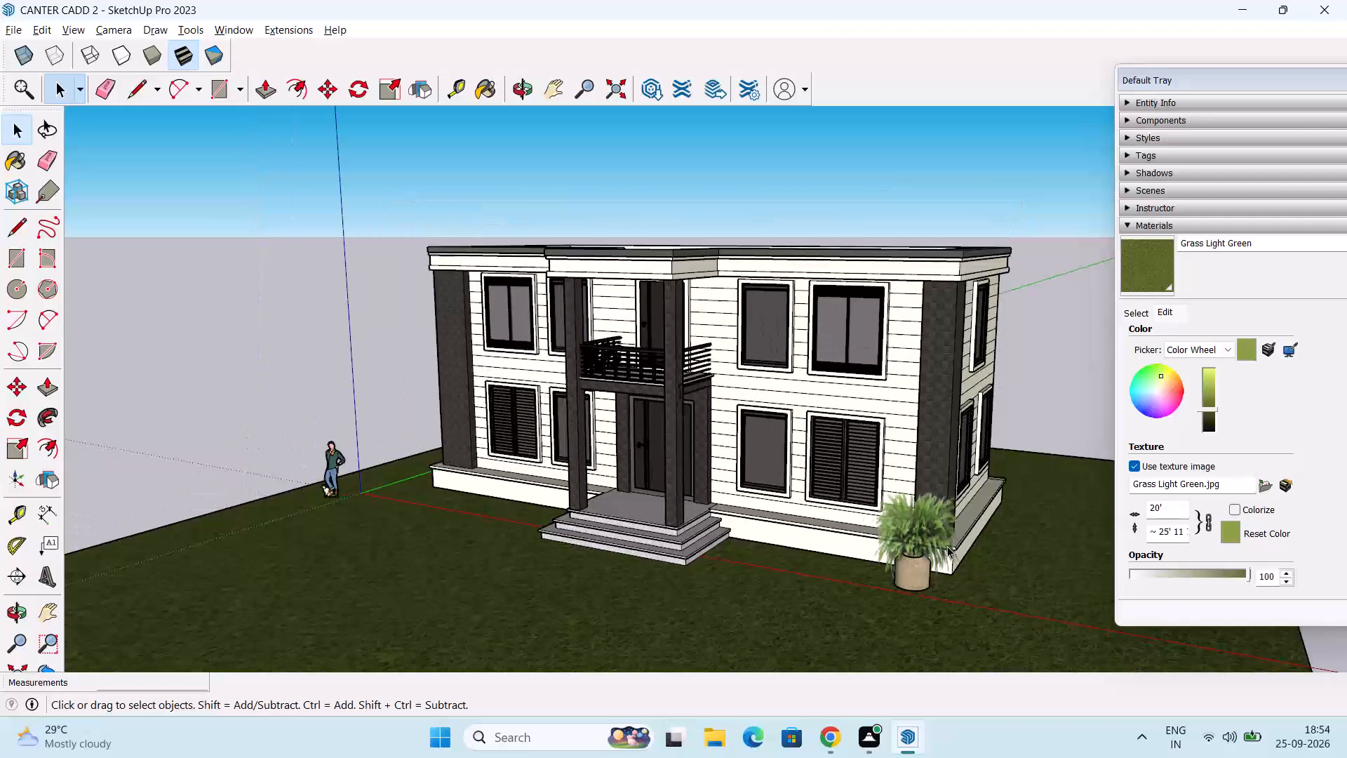
middle_drag(947, 546, 894, 522)
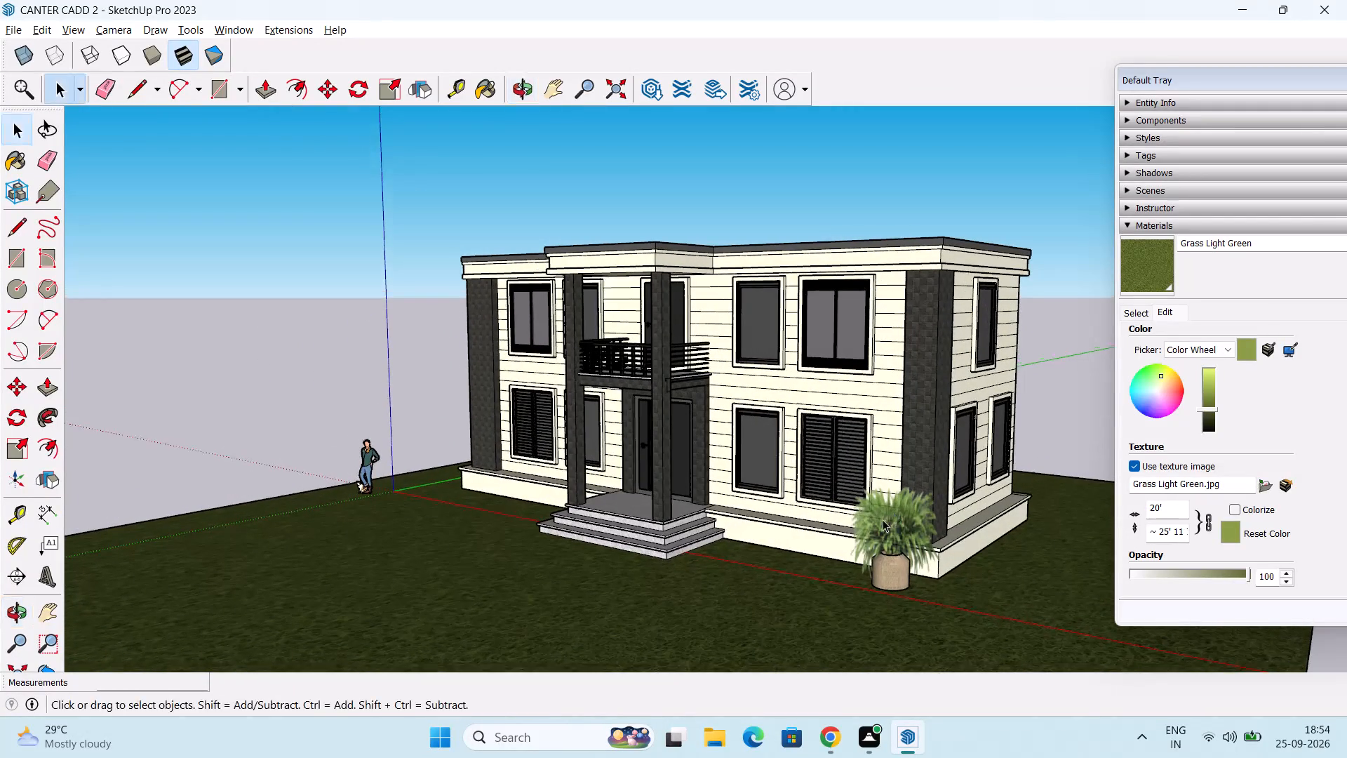
key(ctrl+s)
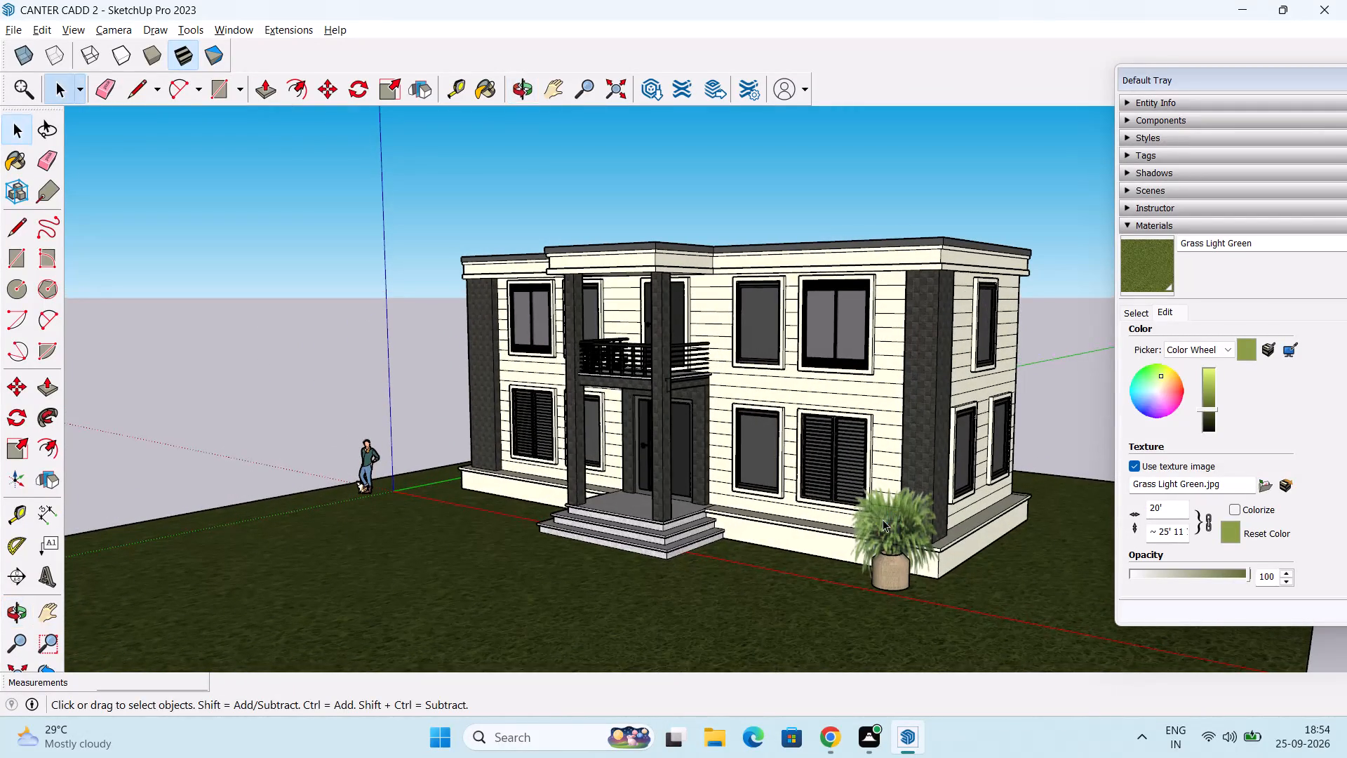
key(ctrl+s)
key(ctrl+s)
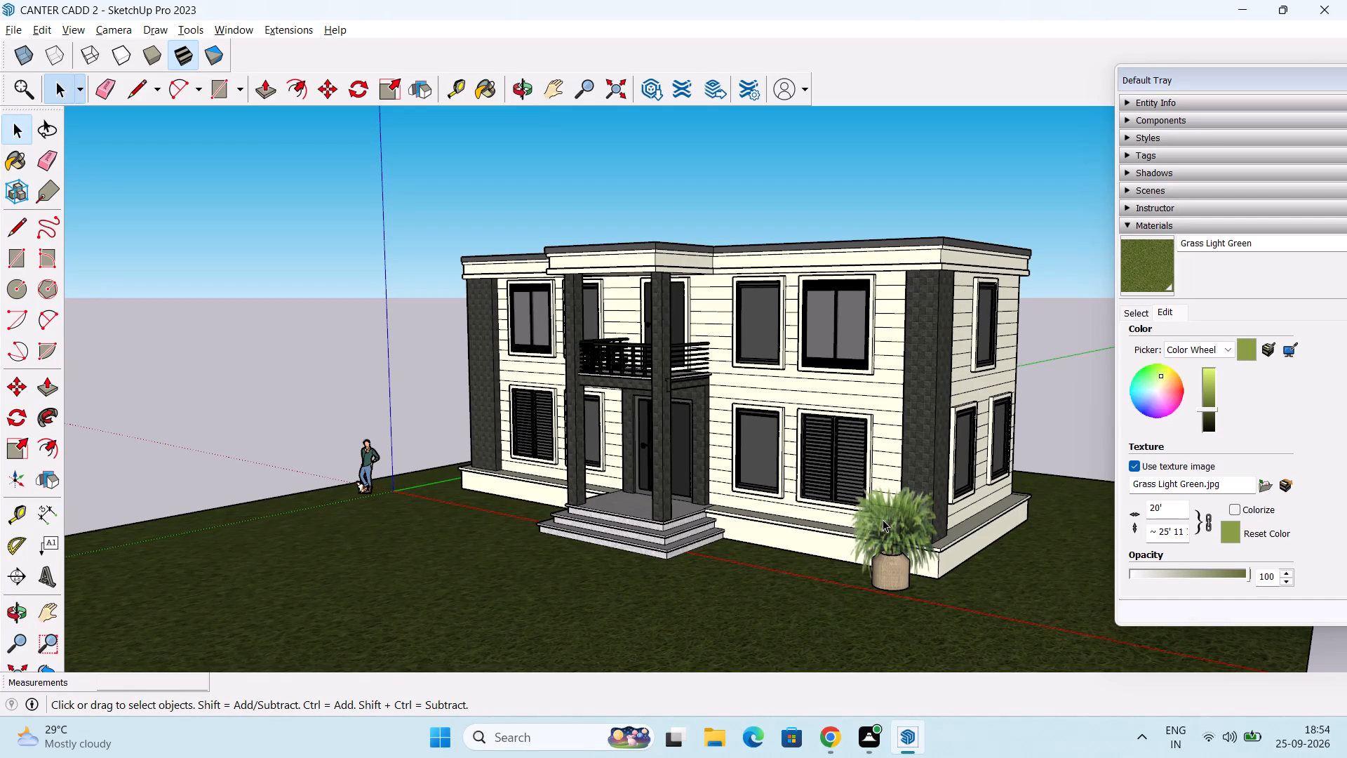
key(ctrl+s)
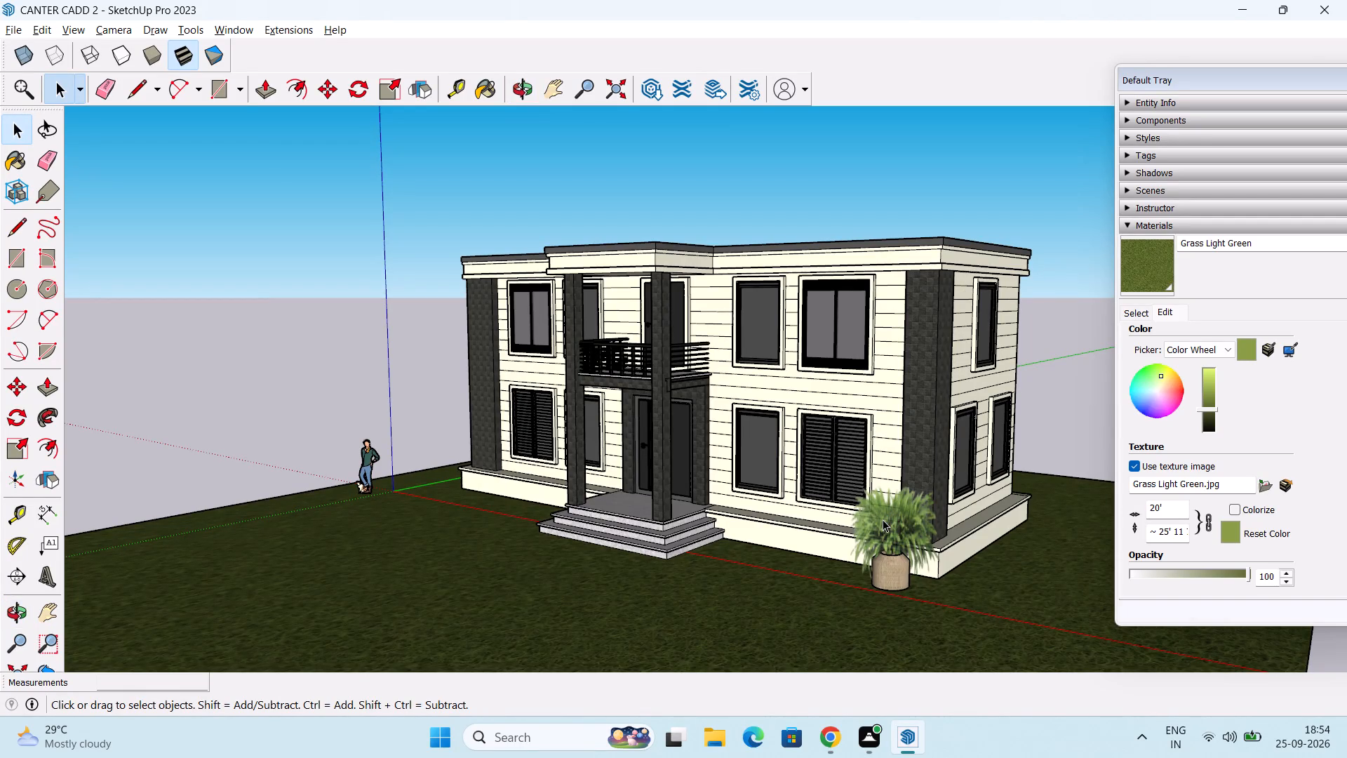